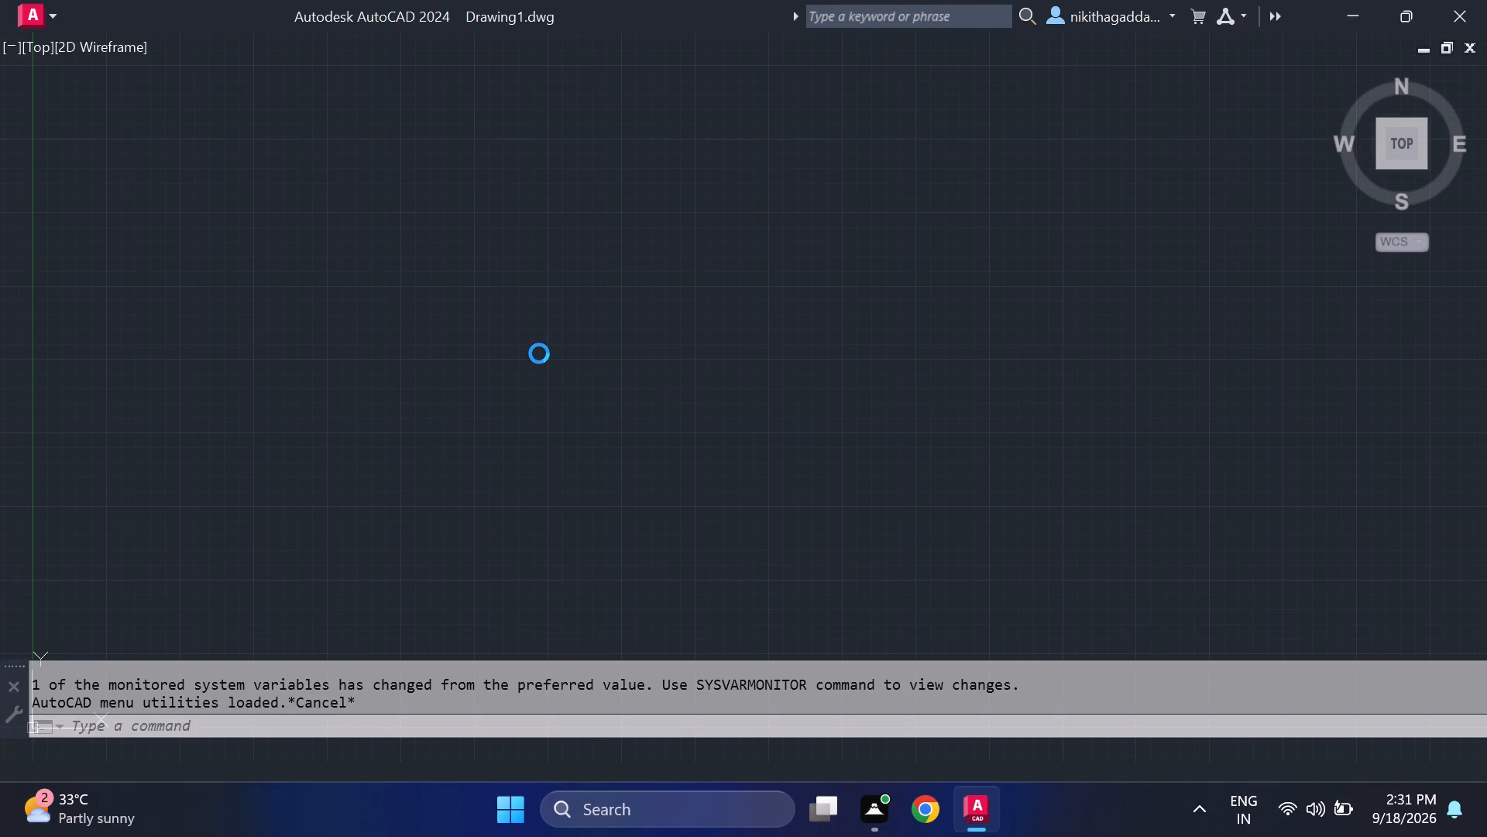
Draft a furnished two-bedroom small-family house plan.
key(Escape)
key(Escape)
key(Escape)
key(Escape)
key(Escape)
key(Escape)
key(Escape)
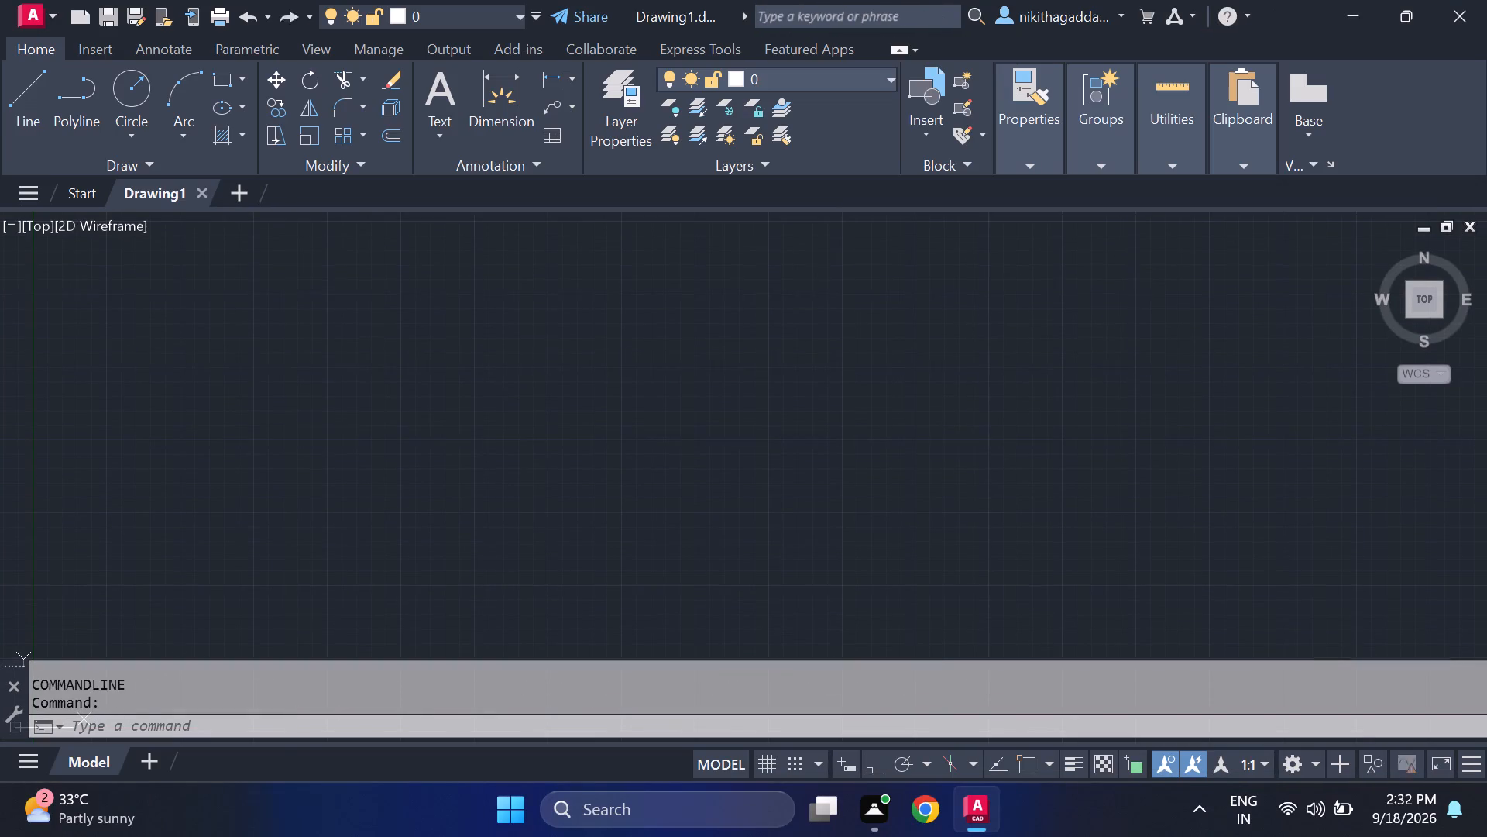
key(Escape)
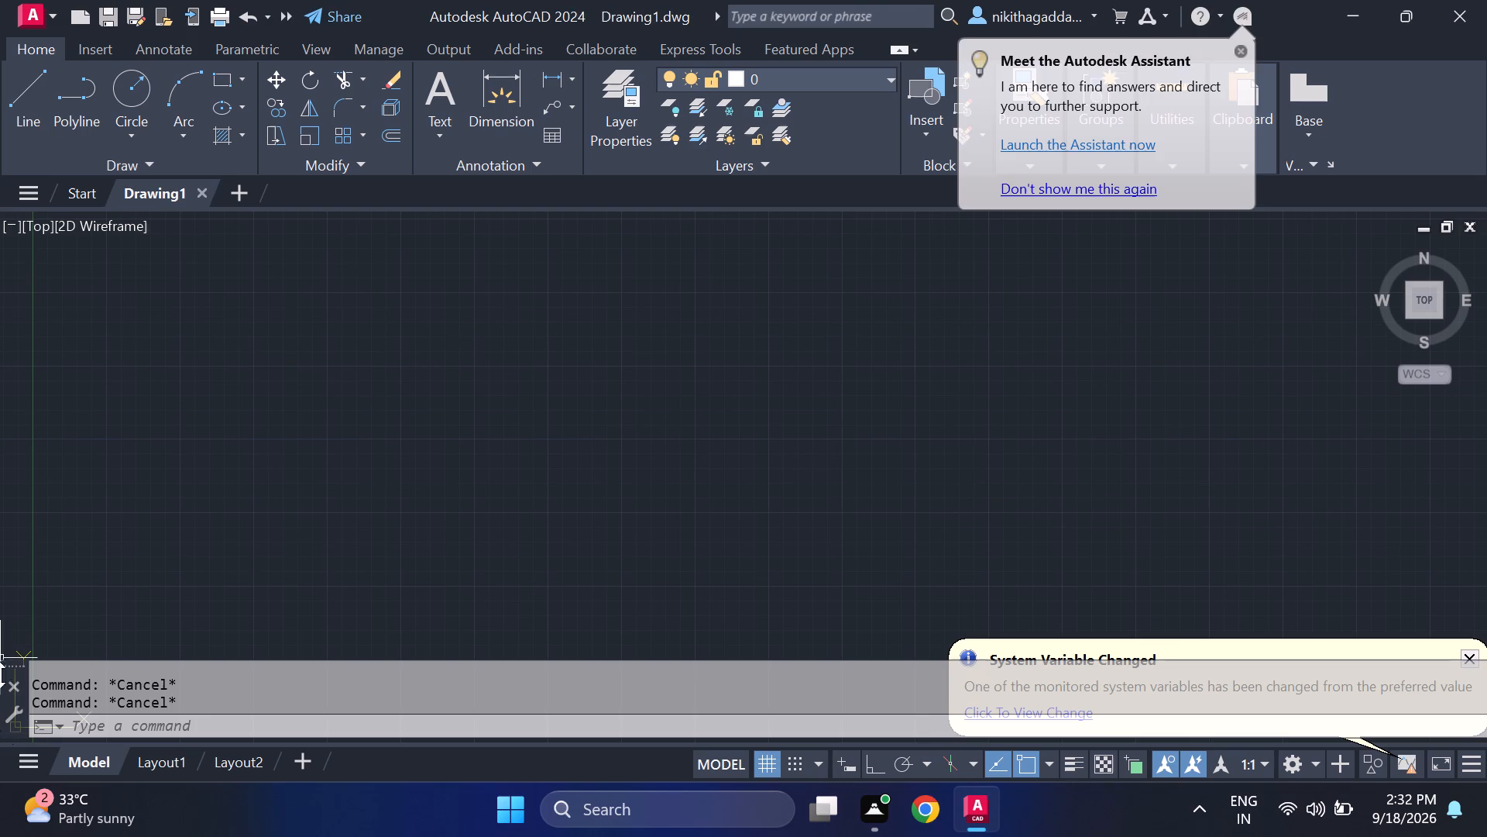
Dismiss the Autodesk Assistant tip and the System Variable Changed notification.
click(1240, 46)
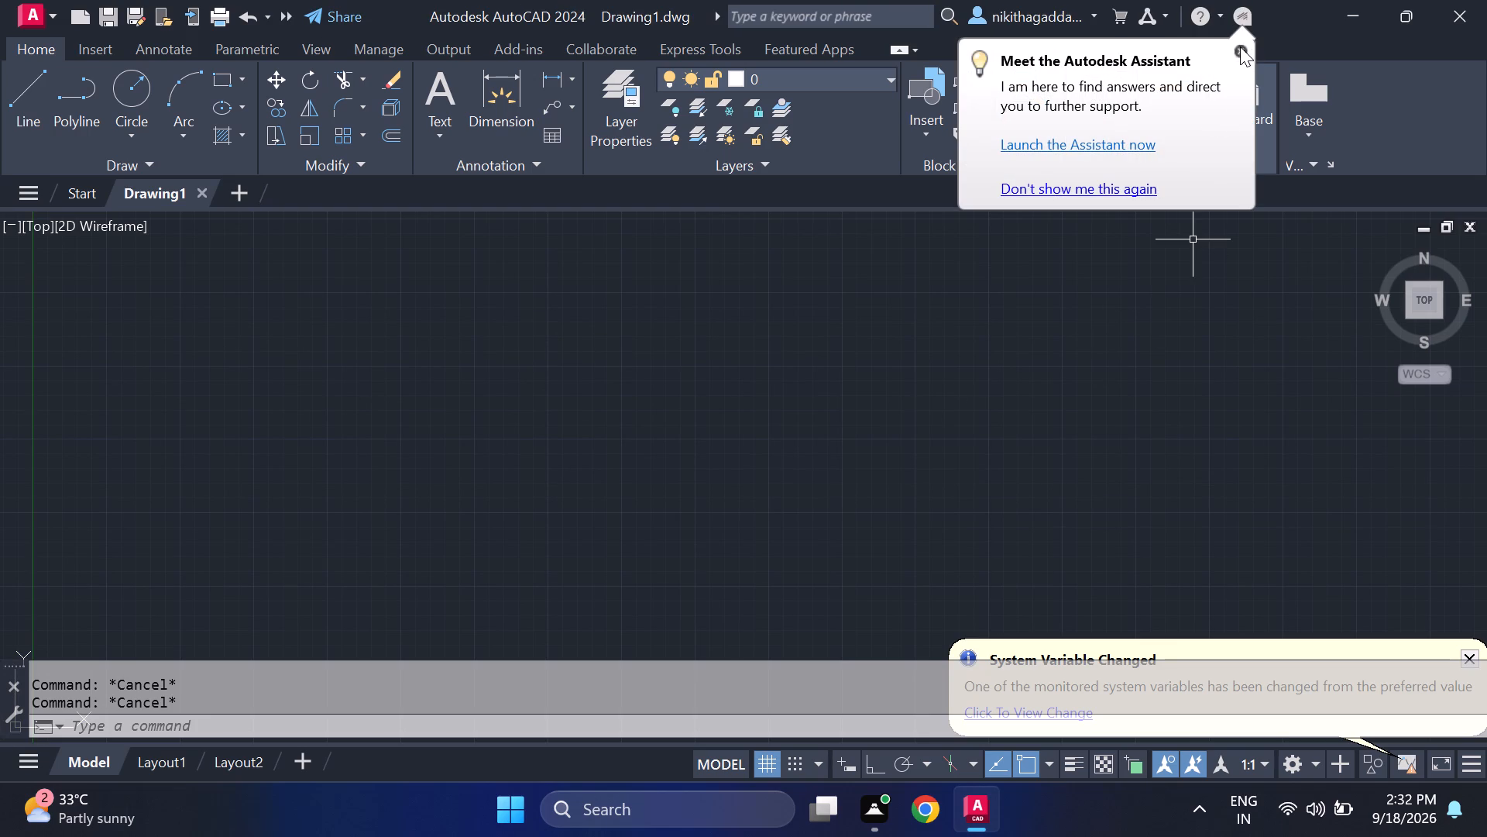
click(1471, 649)
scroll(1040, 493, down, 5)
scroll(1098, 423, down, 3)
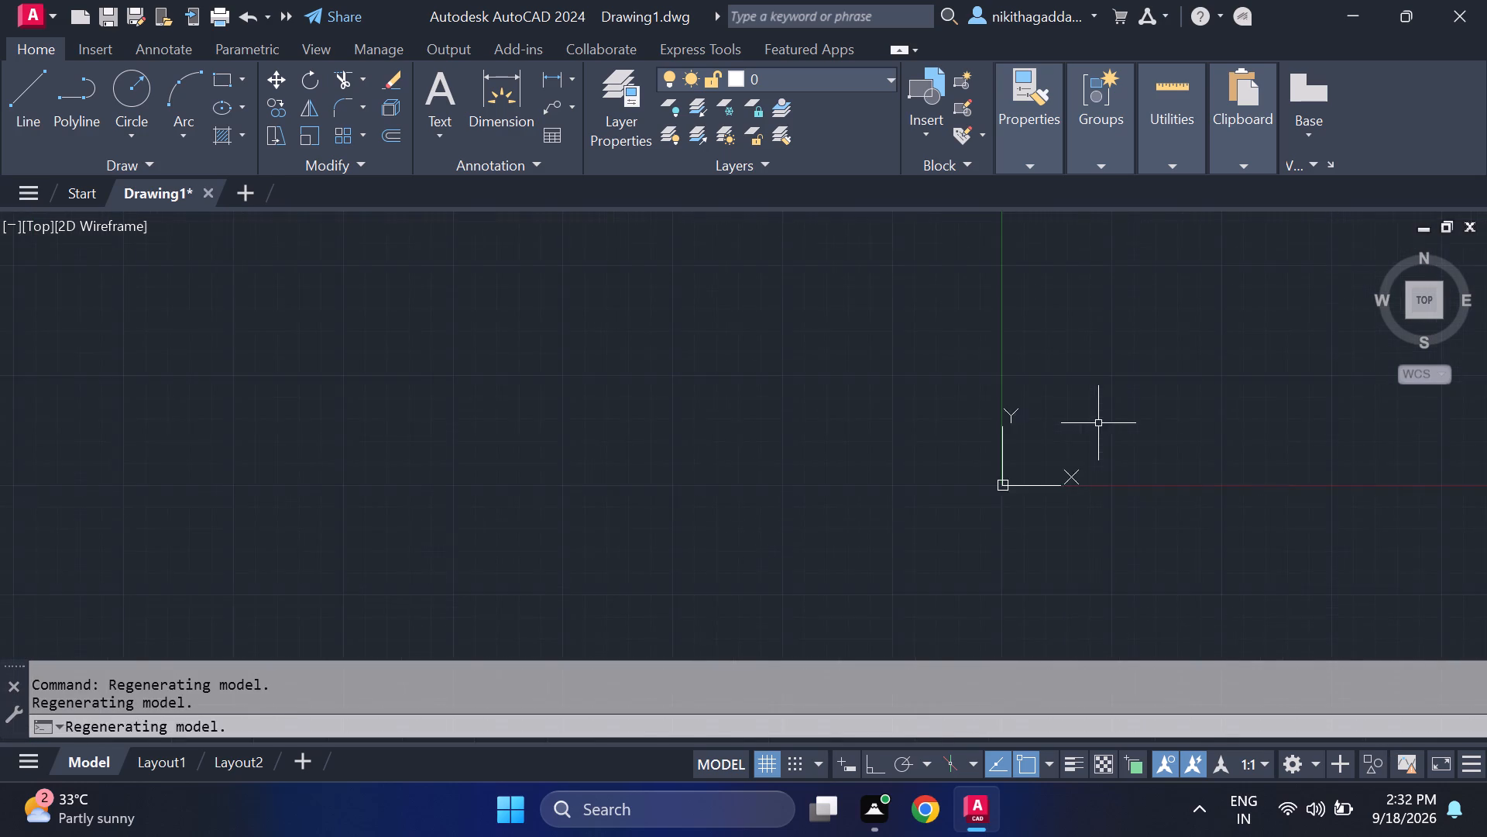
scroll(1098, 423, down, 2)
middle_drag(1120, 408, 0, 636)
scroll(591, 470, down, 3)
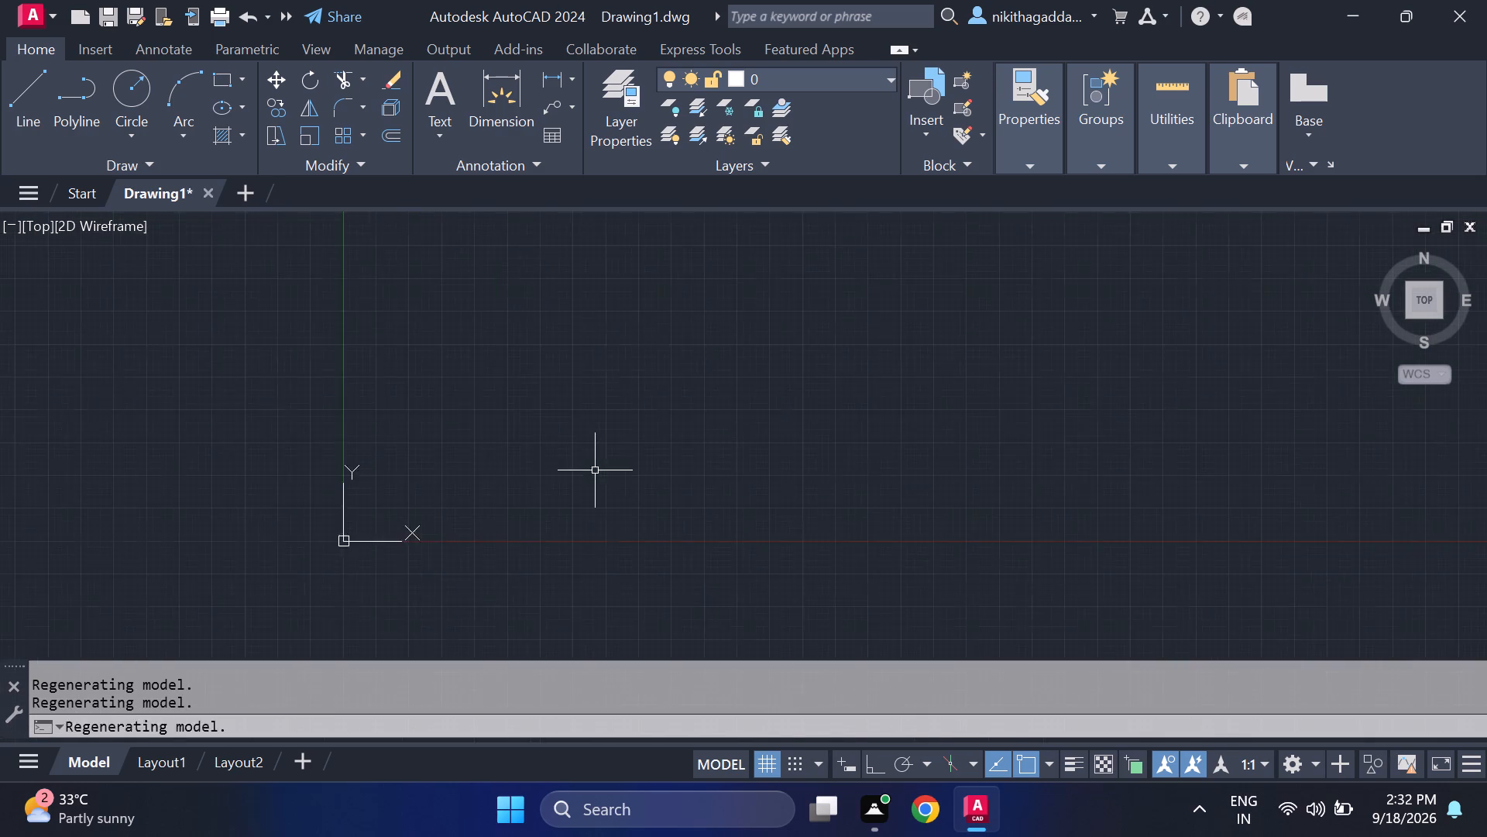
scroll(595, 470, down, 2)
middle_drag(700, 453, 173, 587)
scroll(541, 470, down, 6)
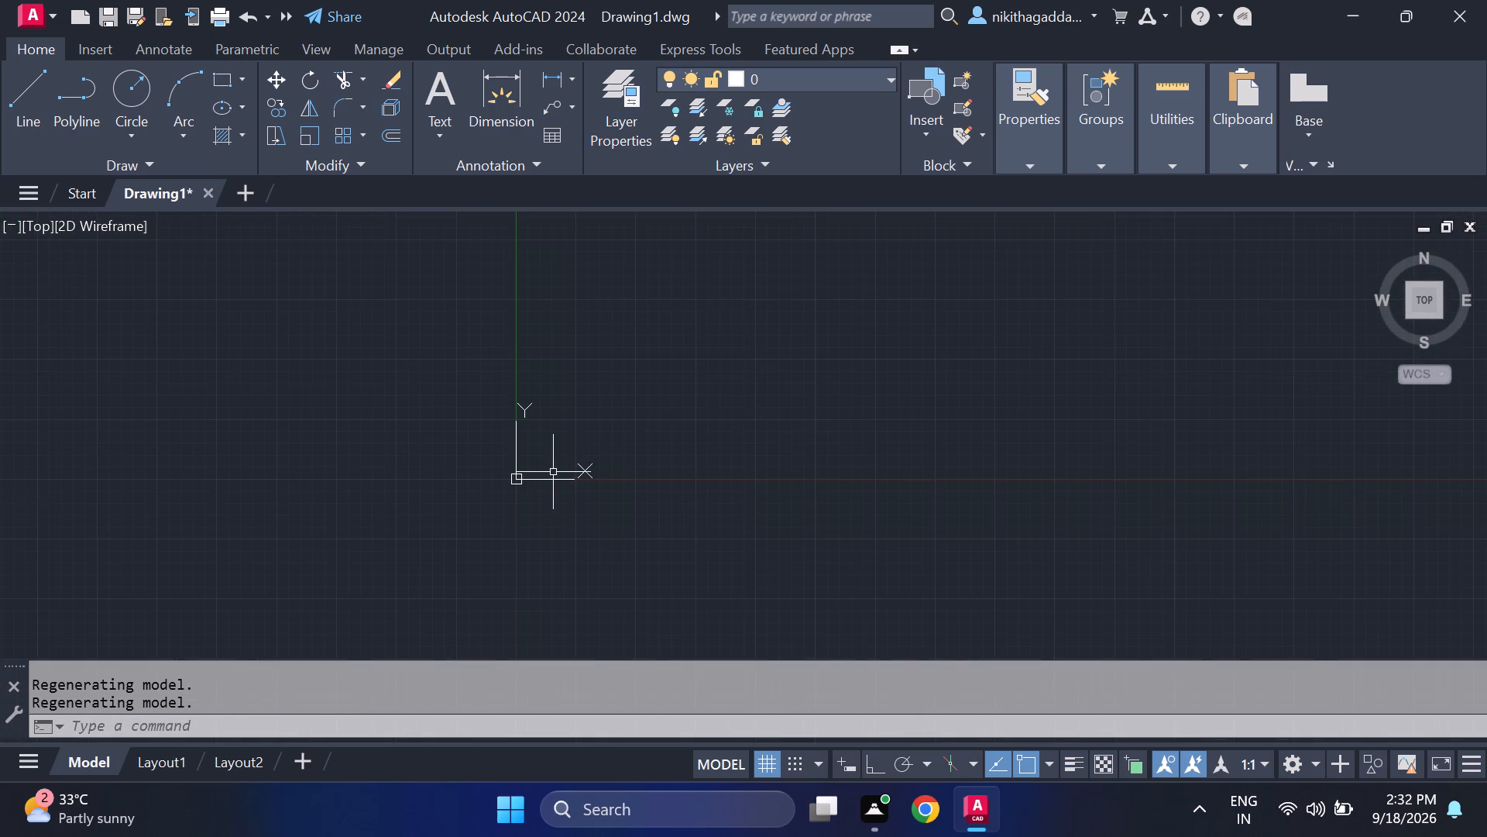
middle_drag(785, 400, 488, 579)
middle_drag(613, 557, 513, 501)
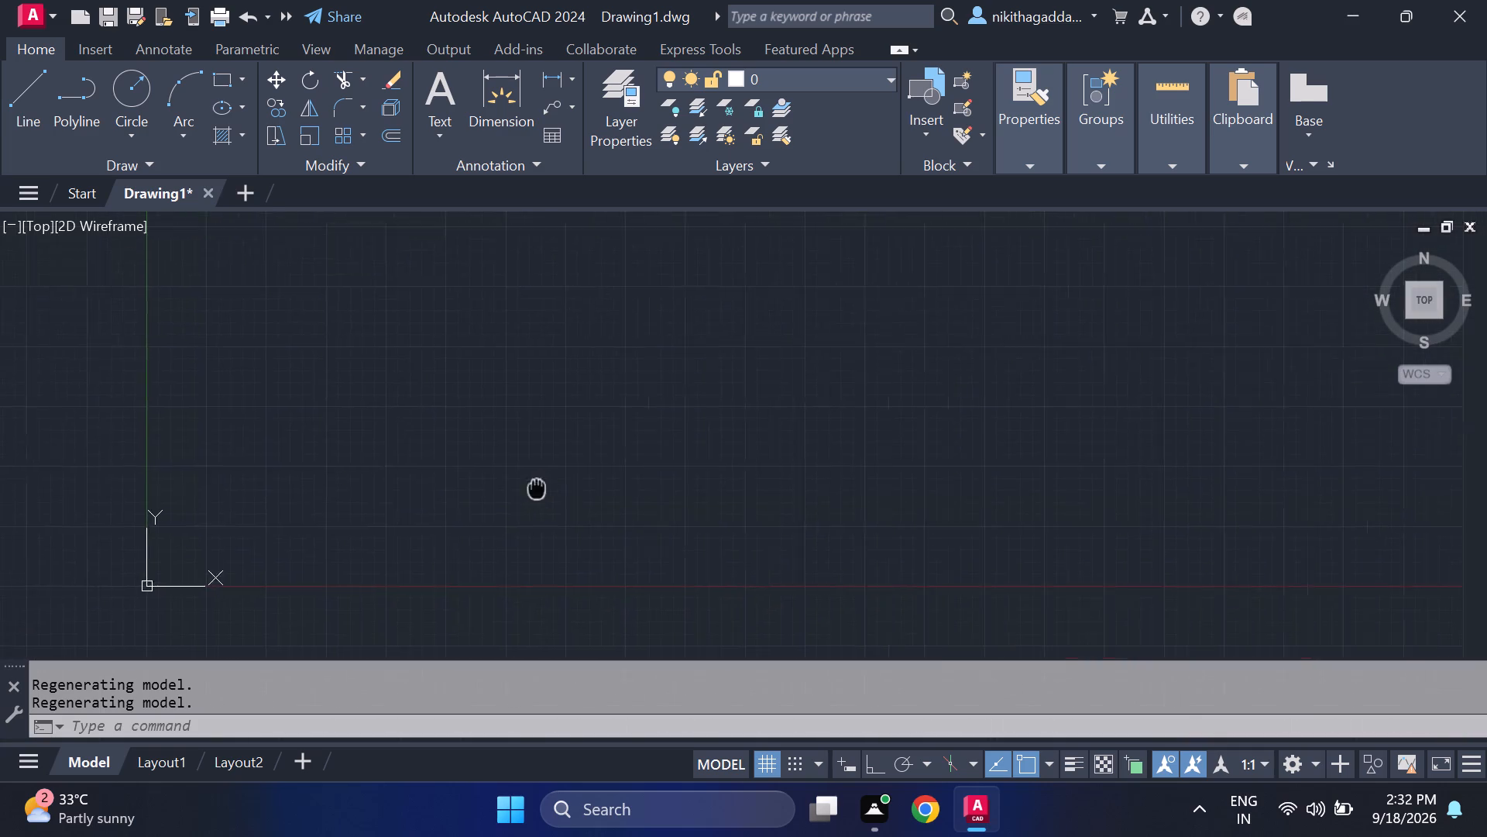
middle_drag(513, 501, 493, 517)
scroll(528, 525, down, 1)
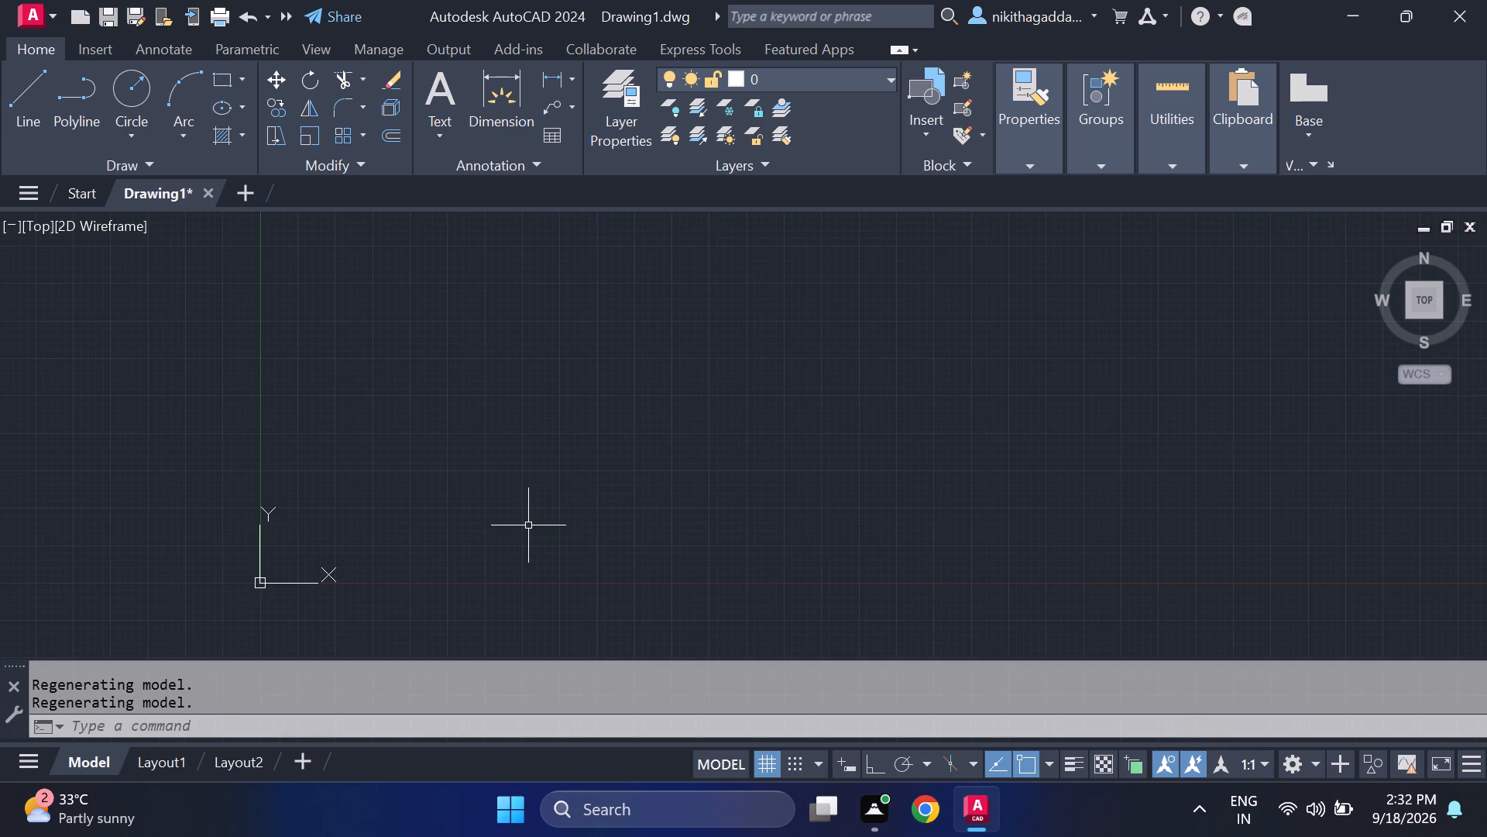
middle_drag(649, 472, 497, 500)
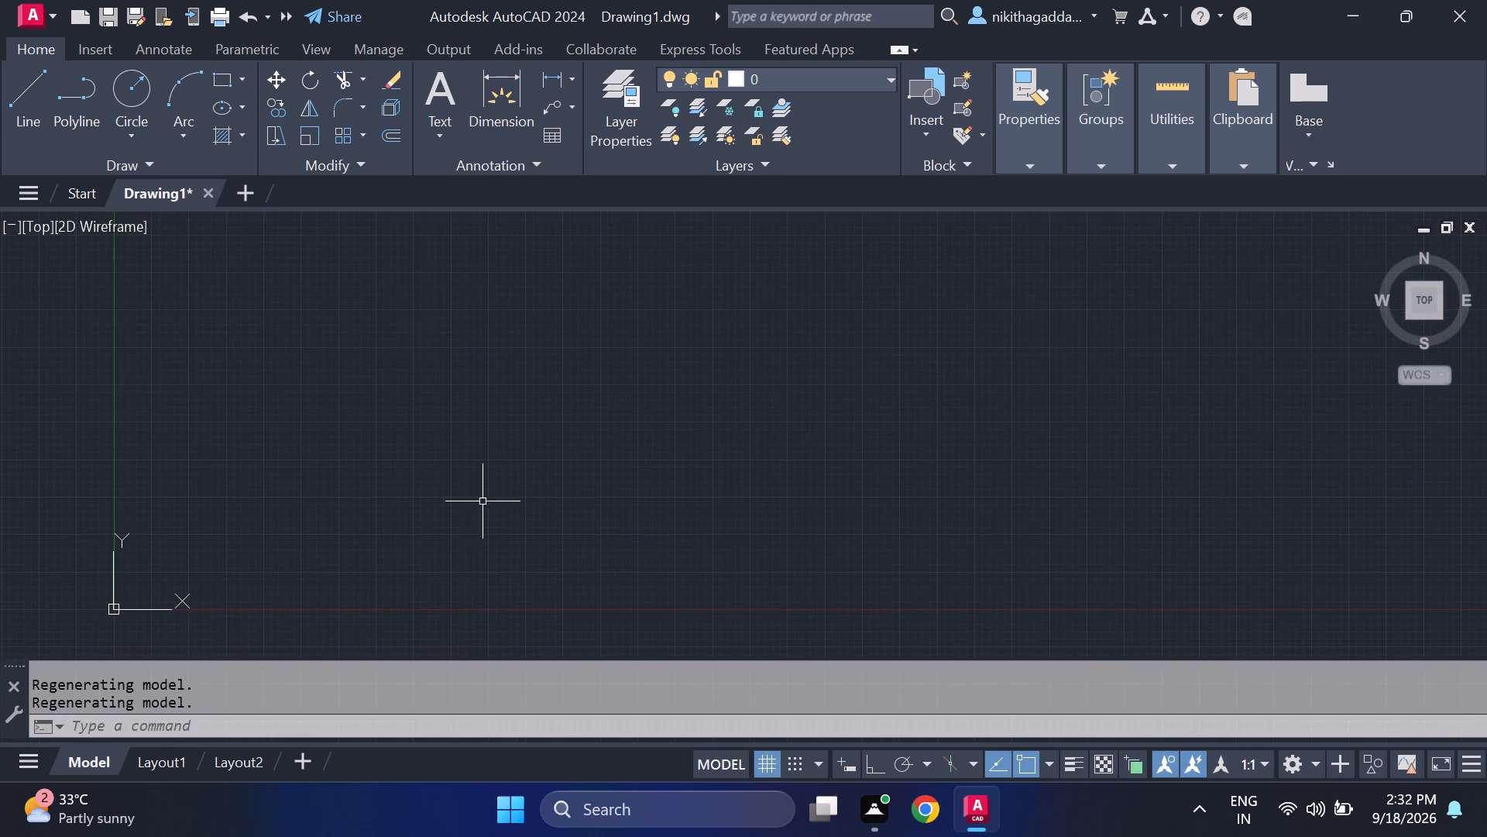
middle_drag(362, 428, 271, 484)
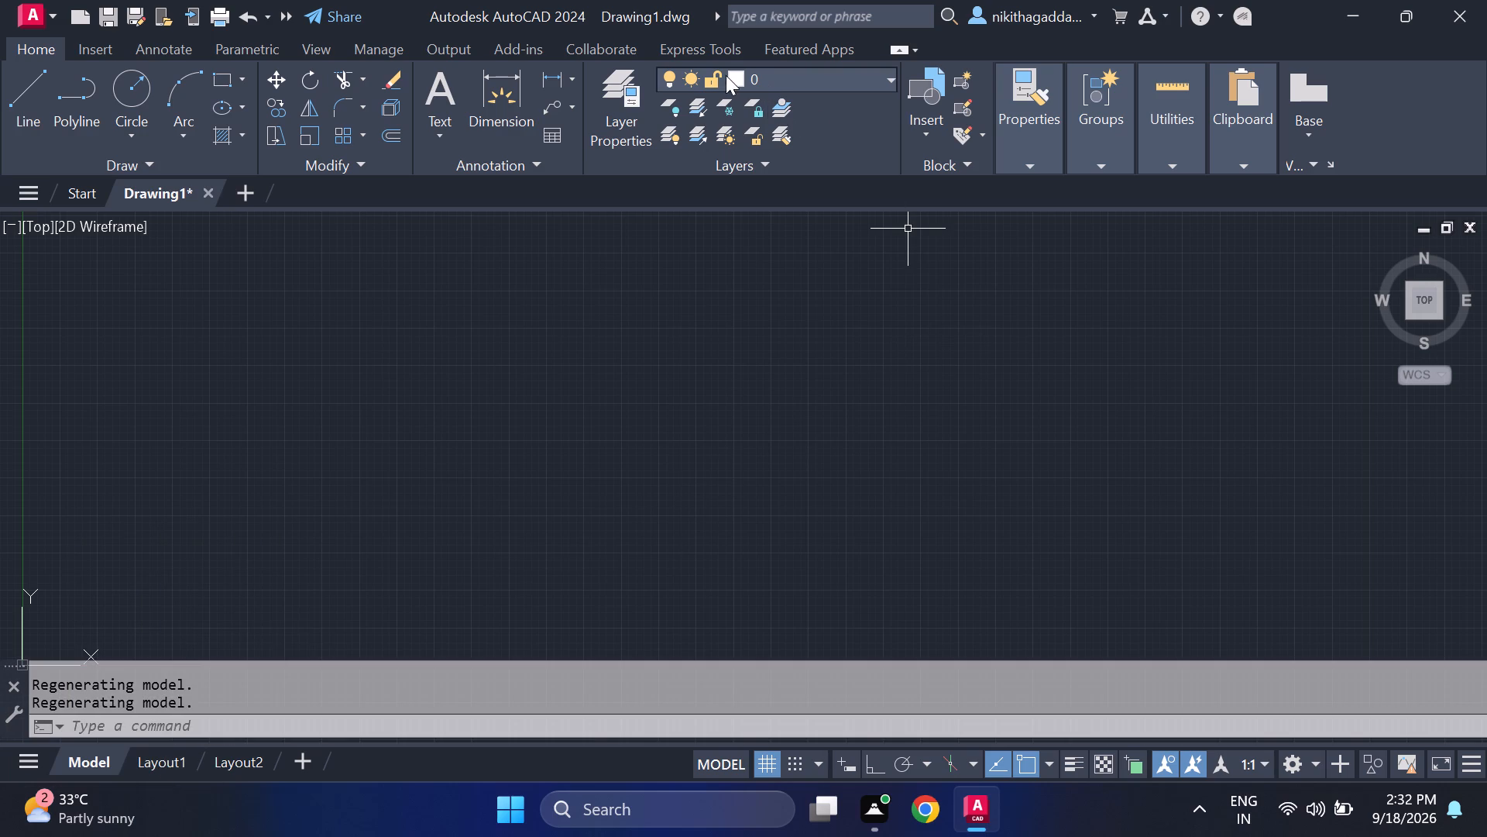
Create two new layers named walls and furniture in the layer manager.
click(616, 125)
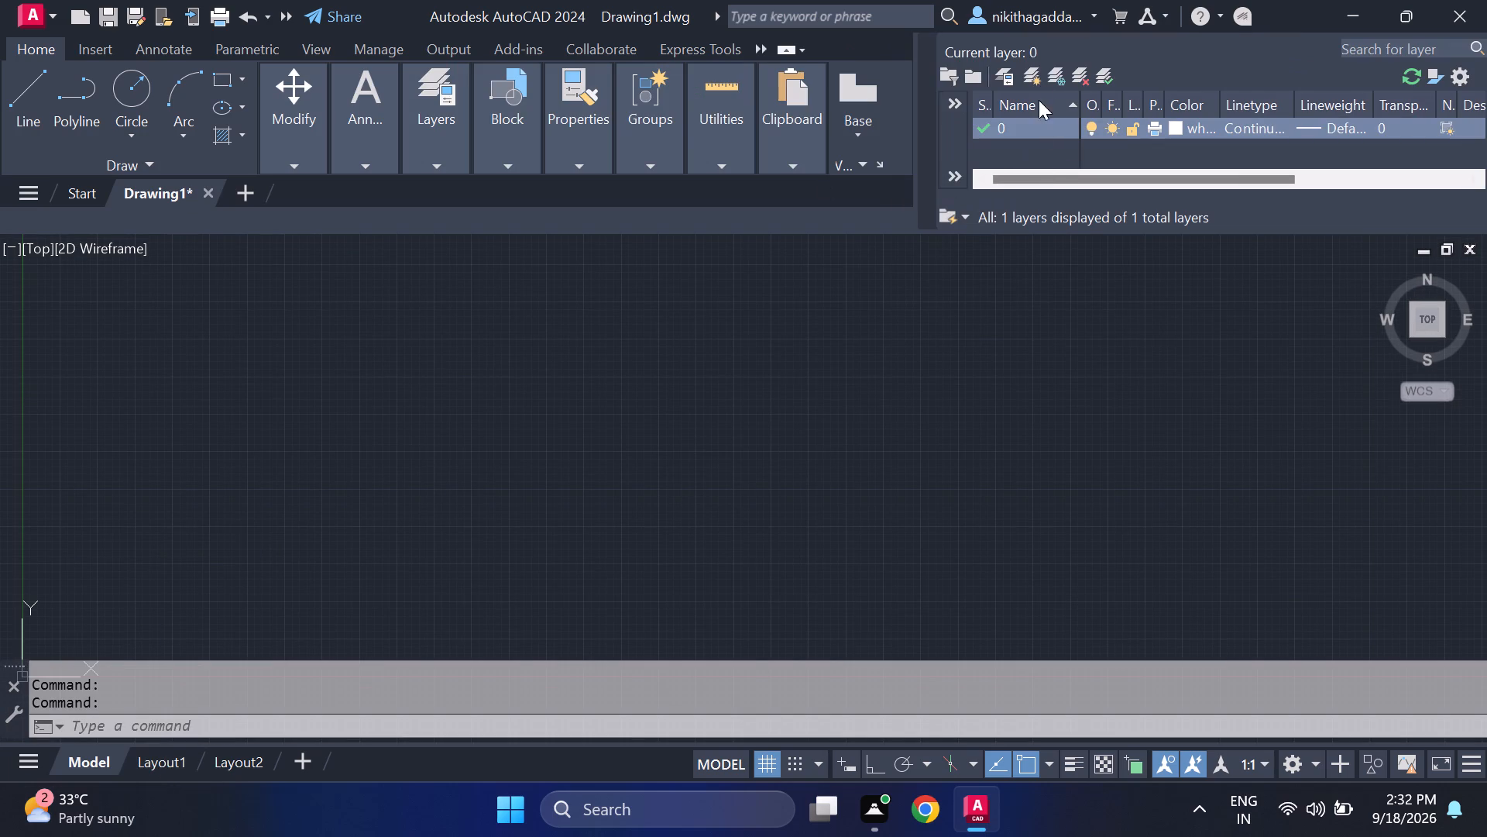
click(1034, 75)
key(BackSpace)
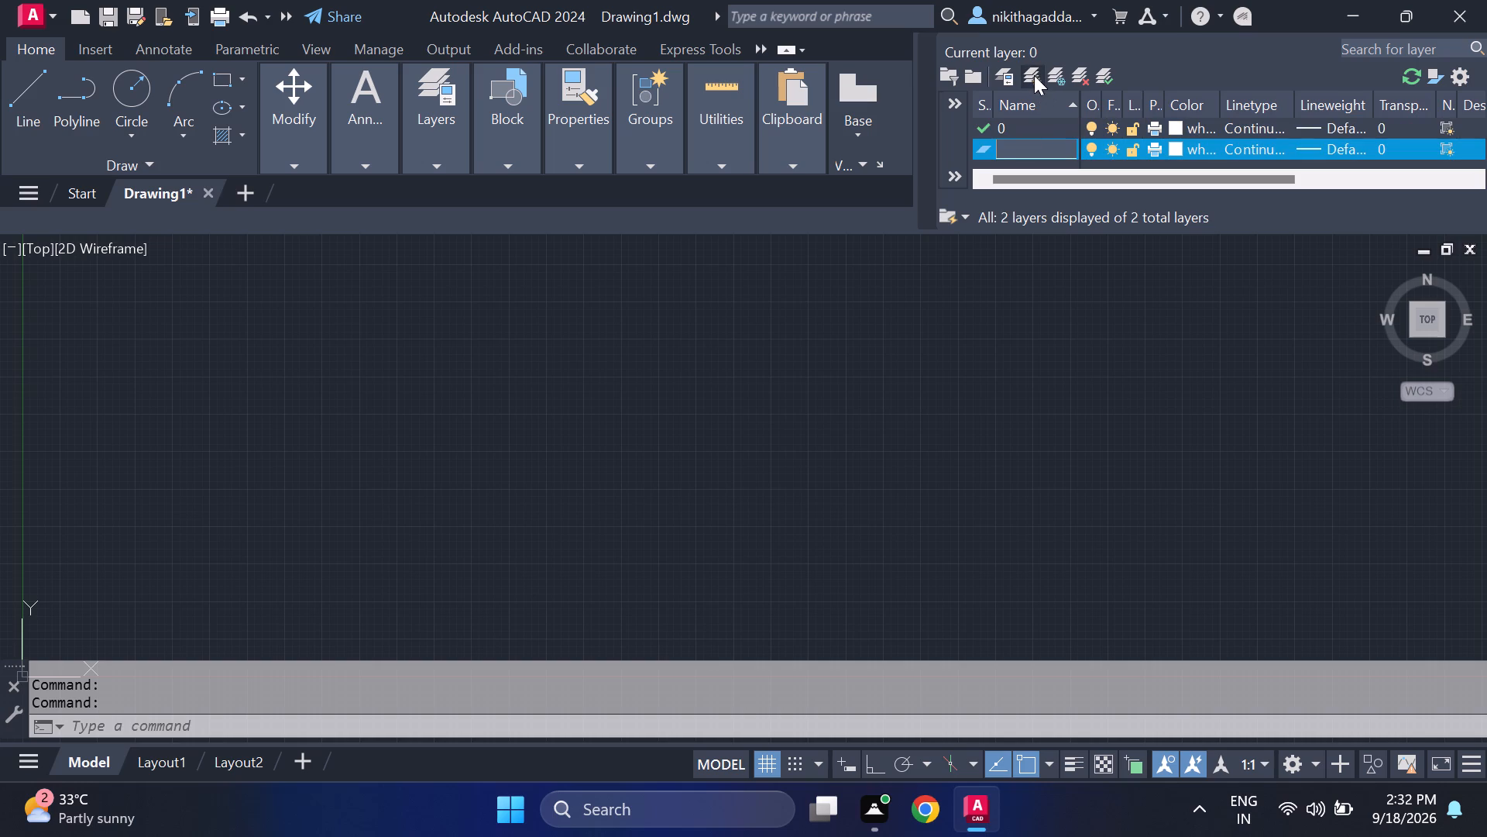
text(walls)
key(Return)
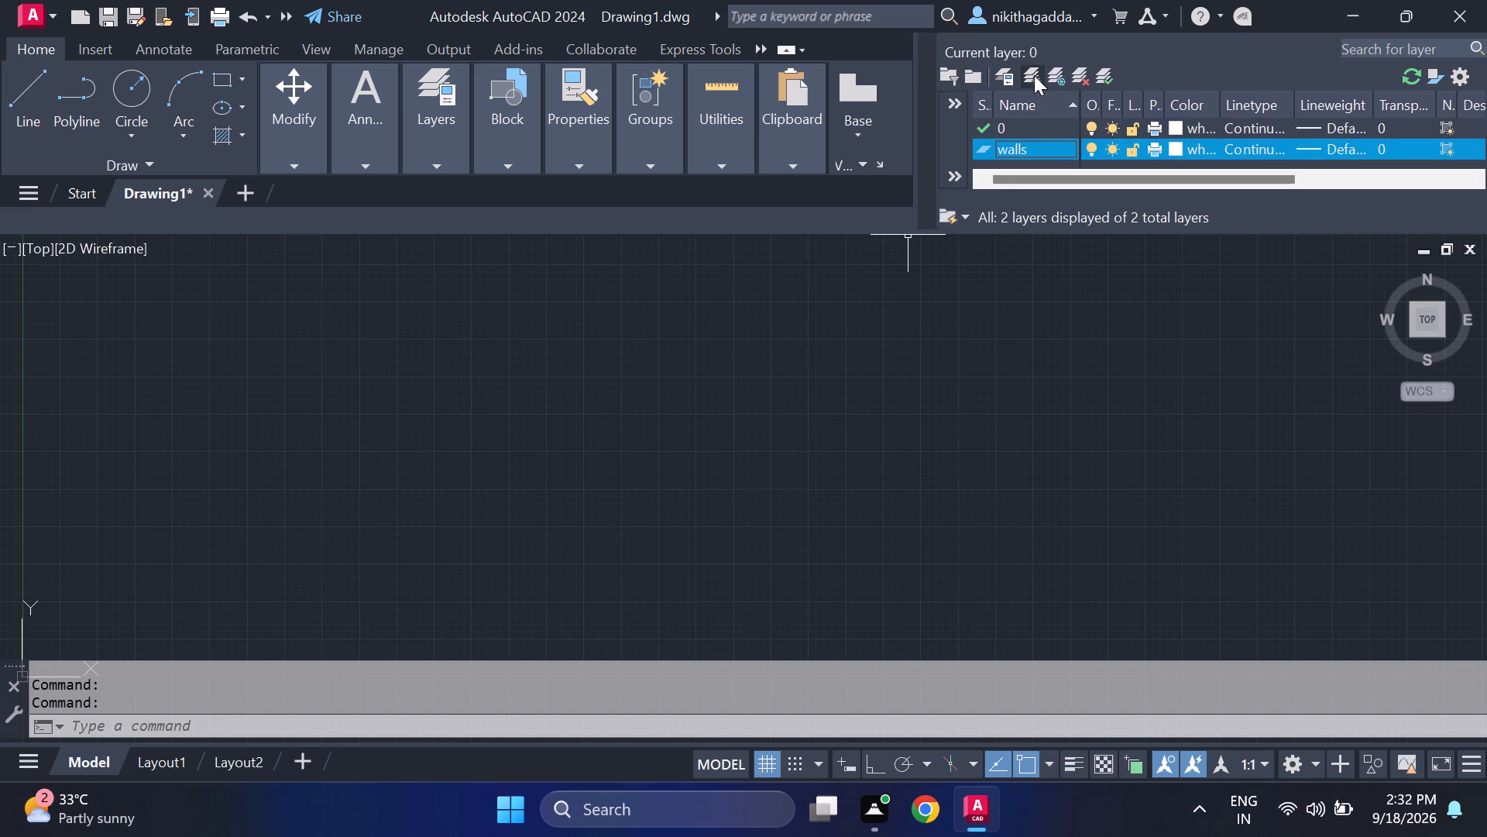
click(1039, 67)
key(BackSpace)
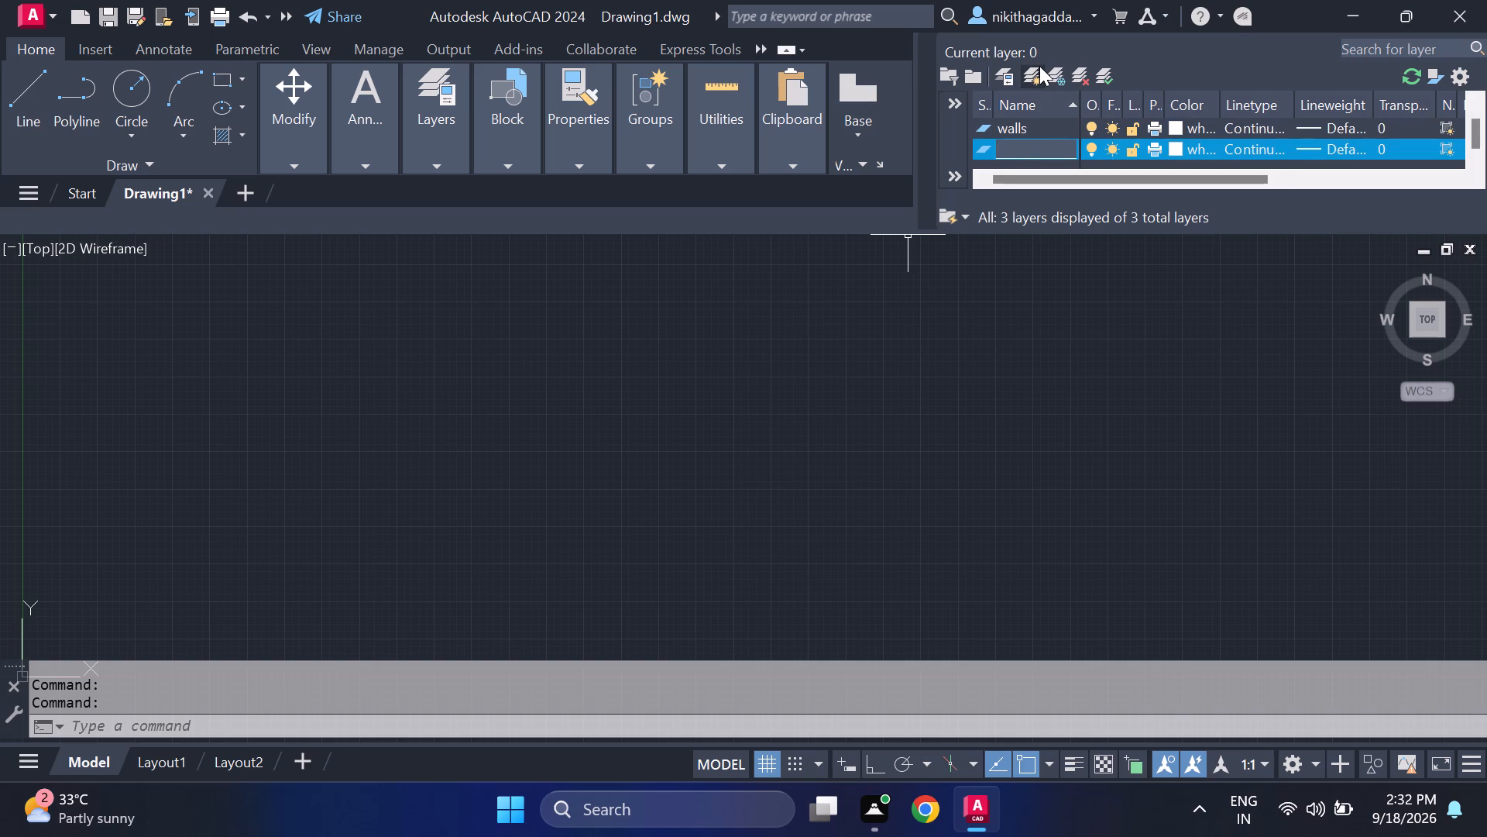
text(furniture)
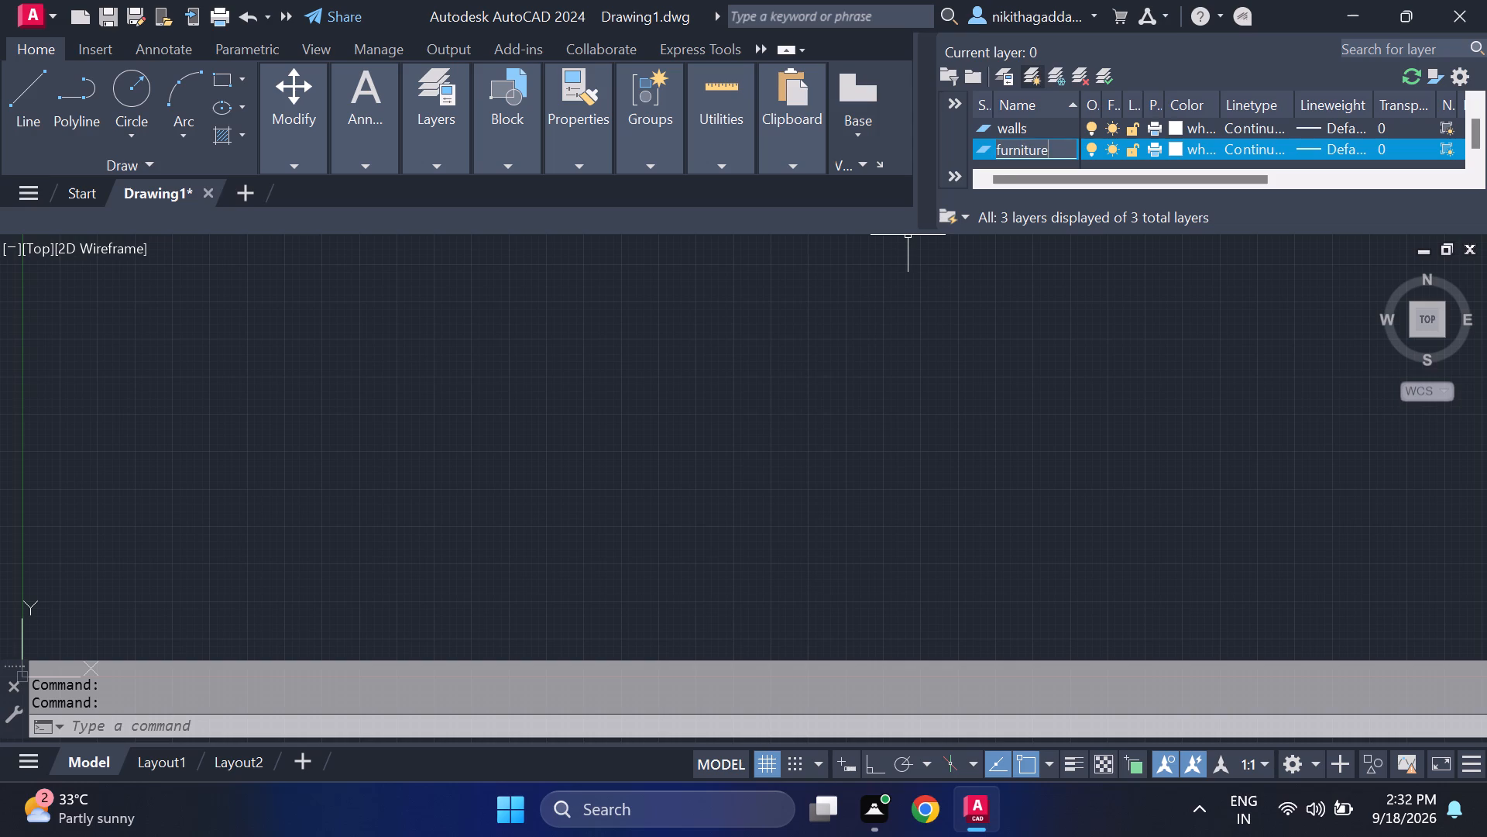
key(Return)
Add a new layer named text after the furniture layer.
click(1039, 66)
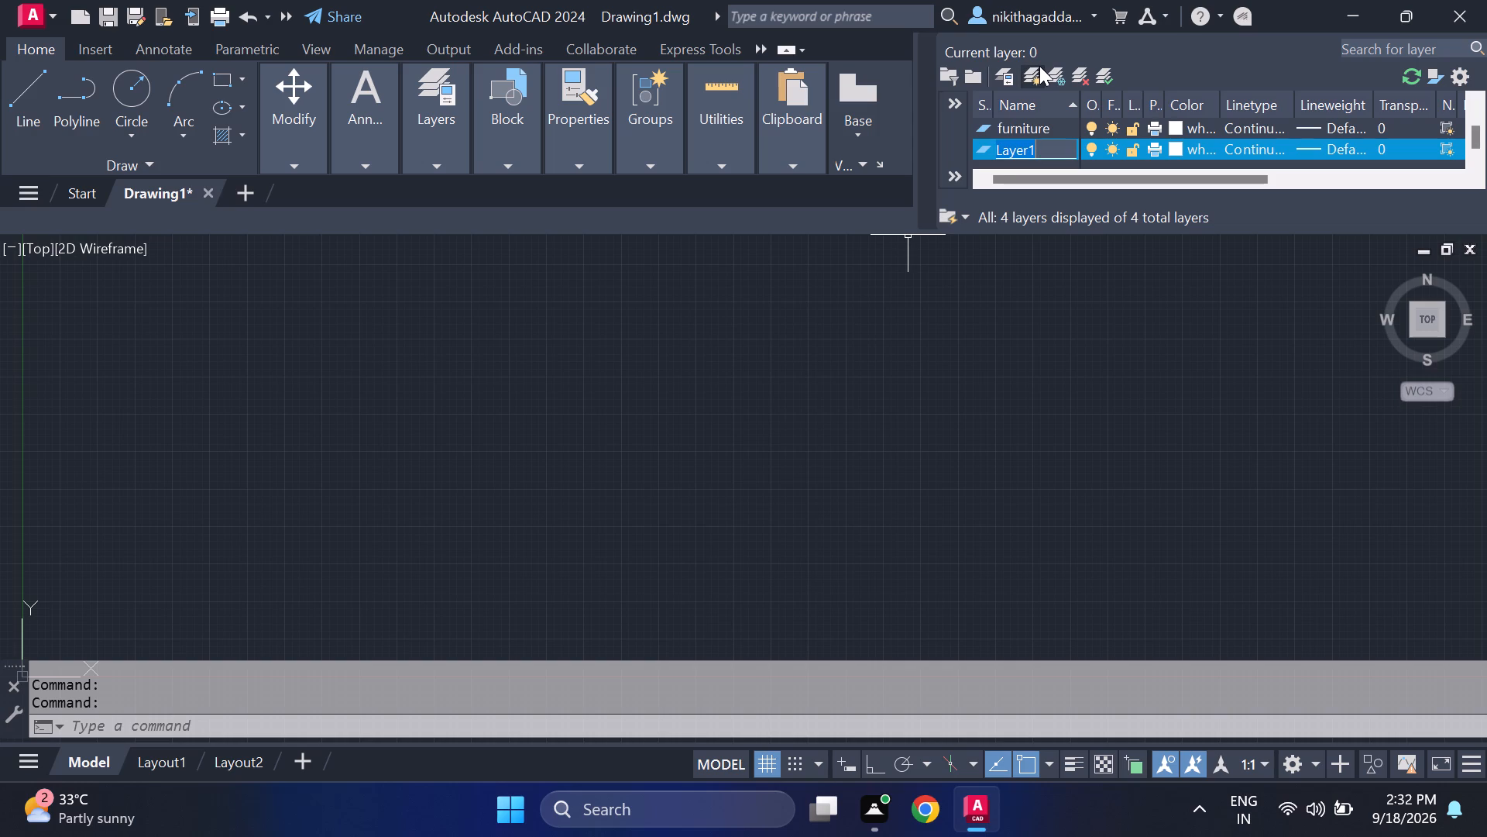
key(BackSpace)
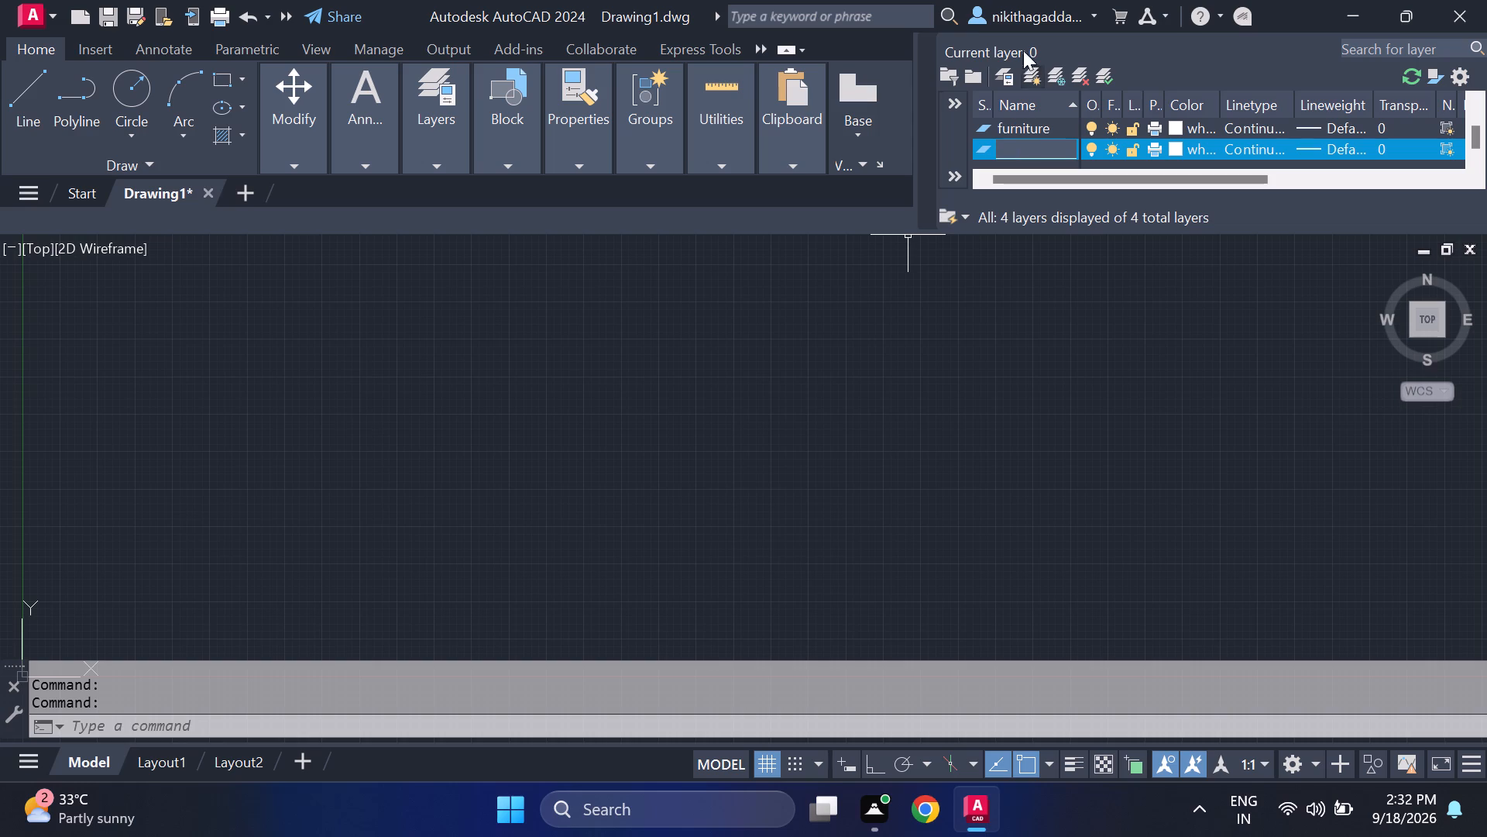
scroll(1046, 119, up, 1)
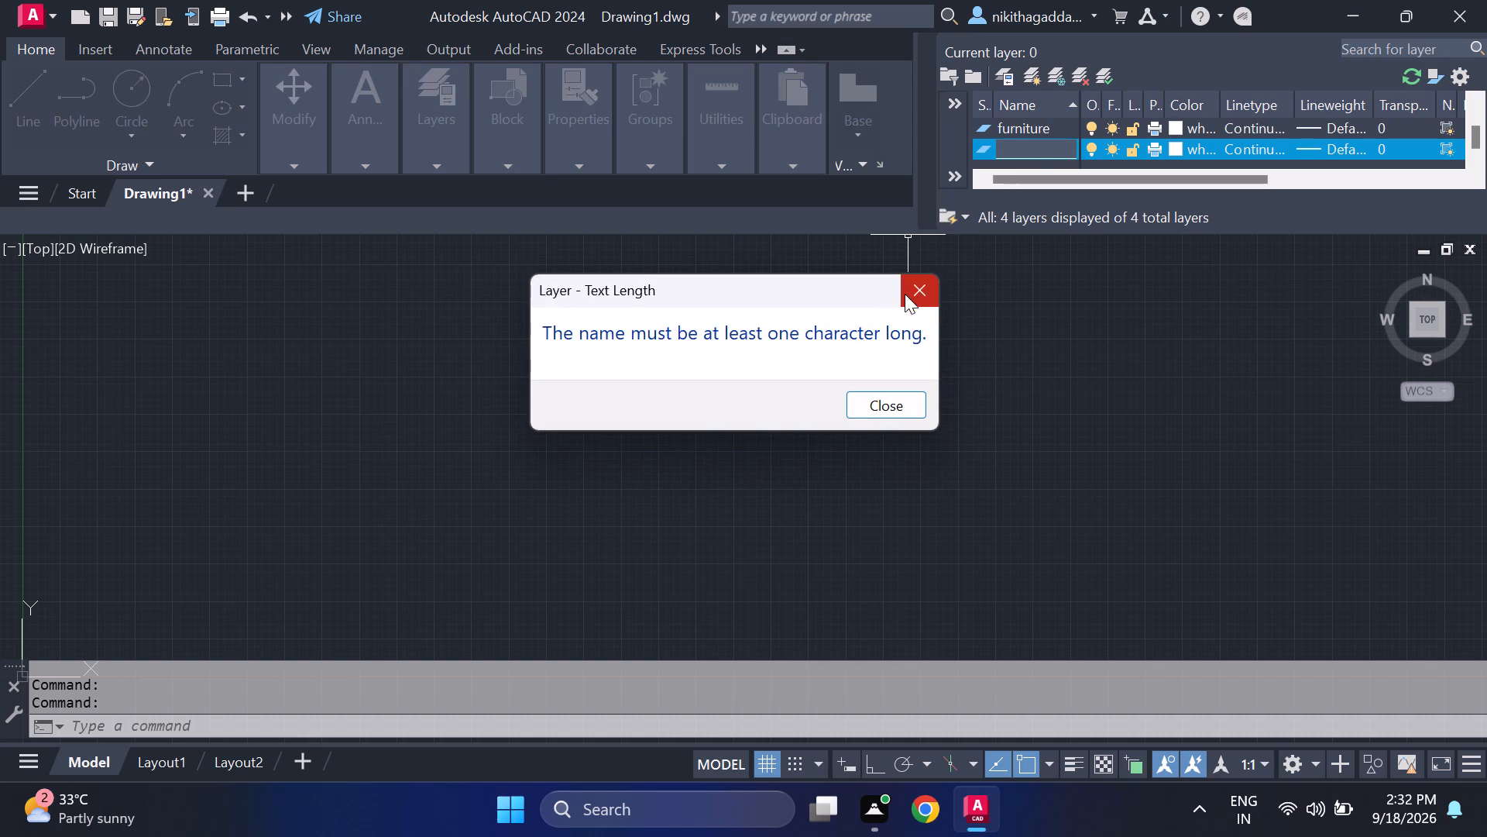
click(909, 289)
click(1025, 149)
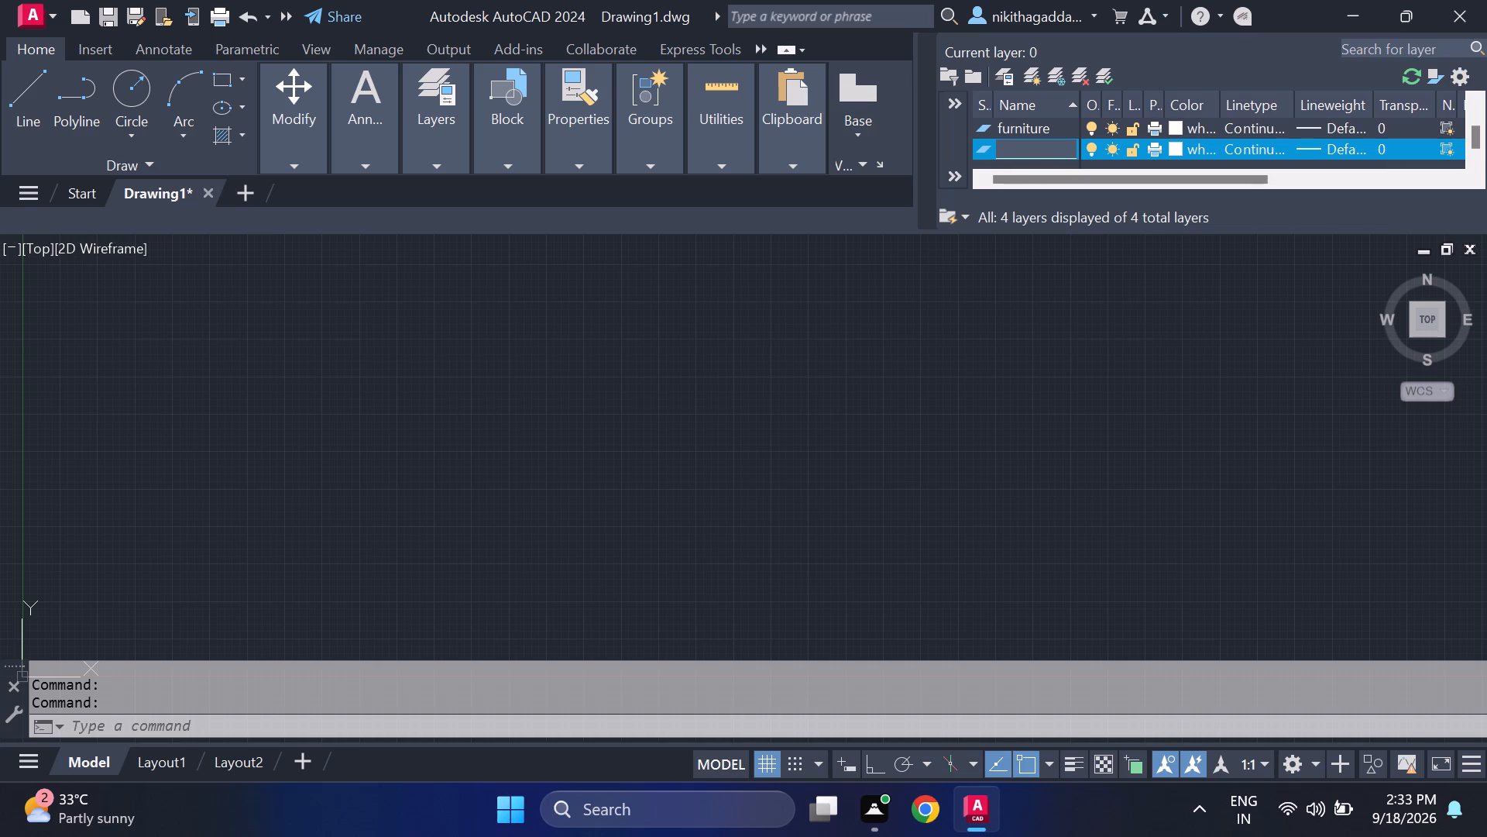
click(1012, 146)
text(text)
key(Return)
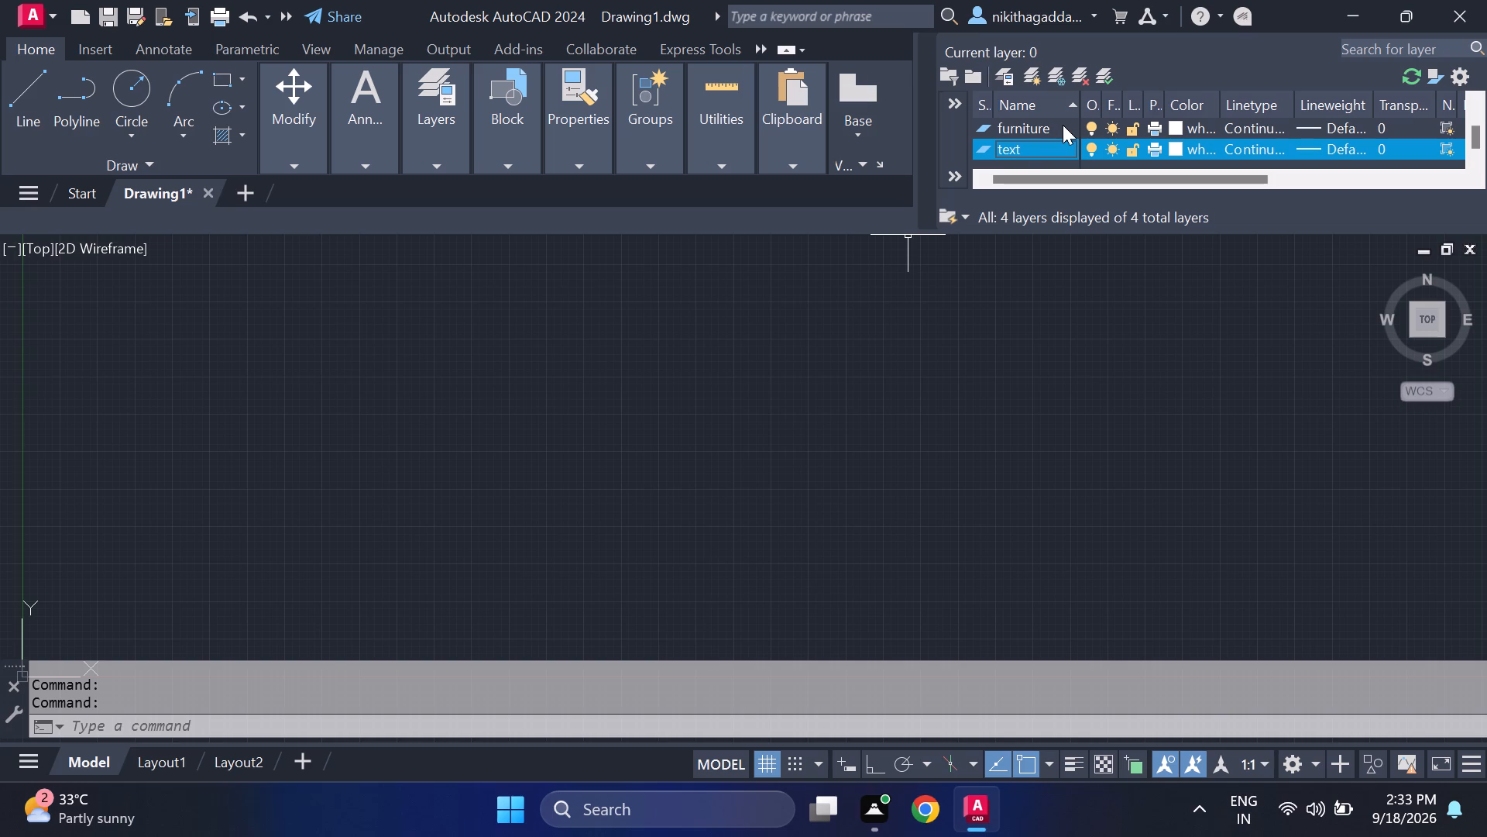
Create two more layers named greenary and doors.
click(1031, 76)
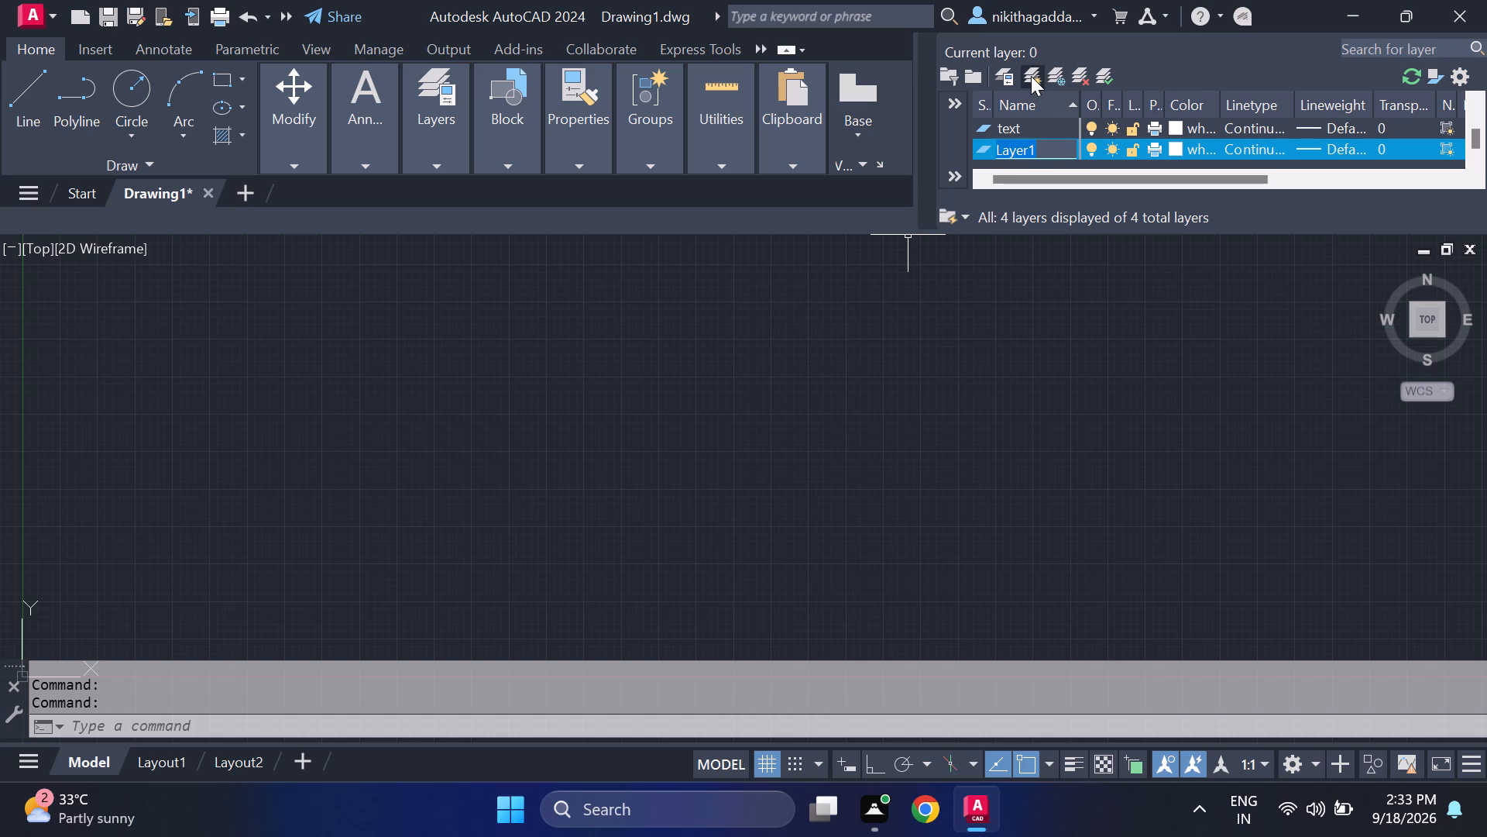
key(BackSpace)
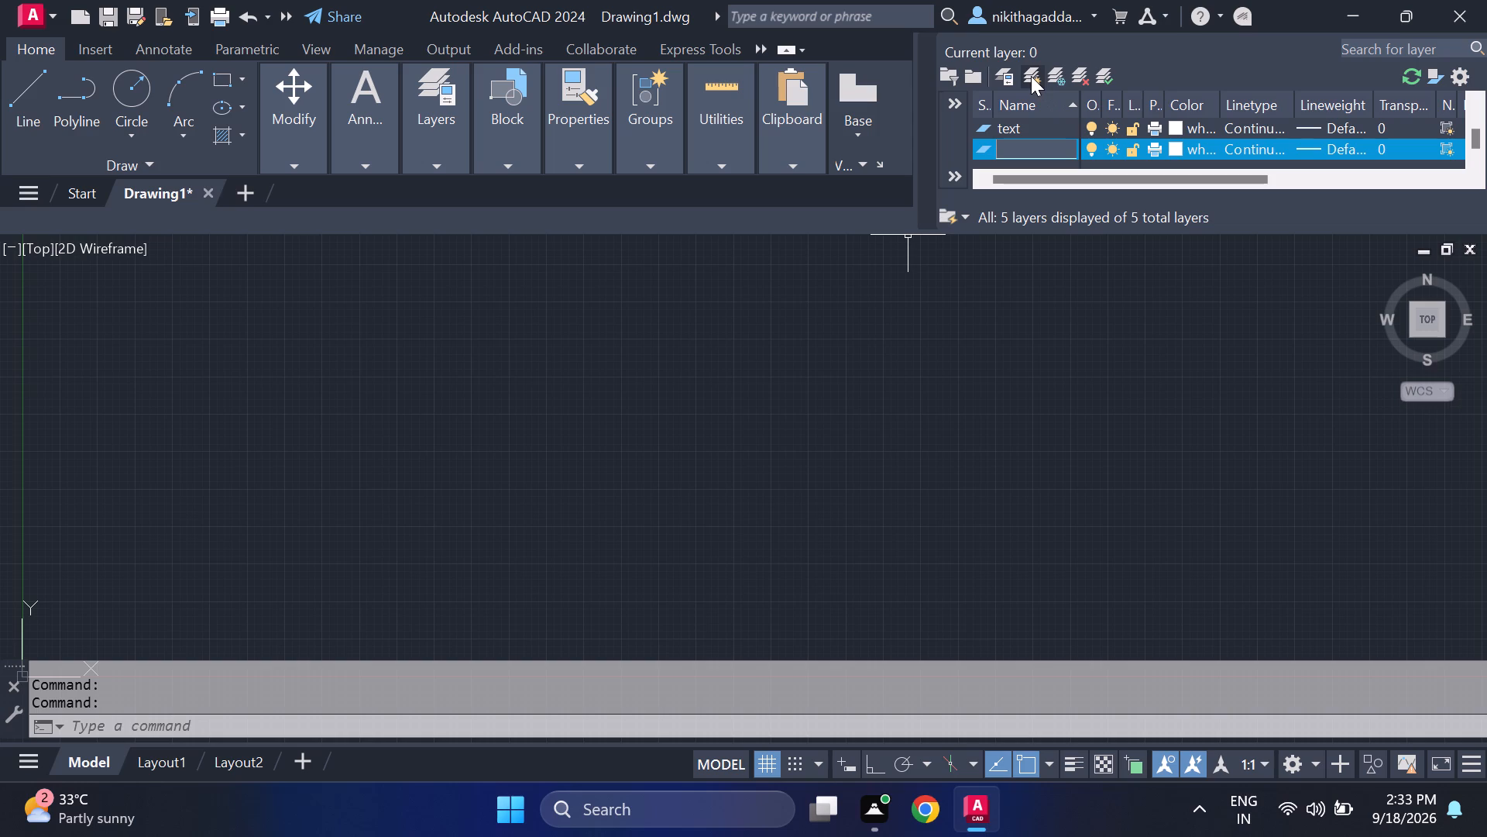
text(greenary)
key(Return)
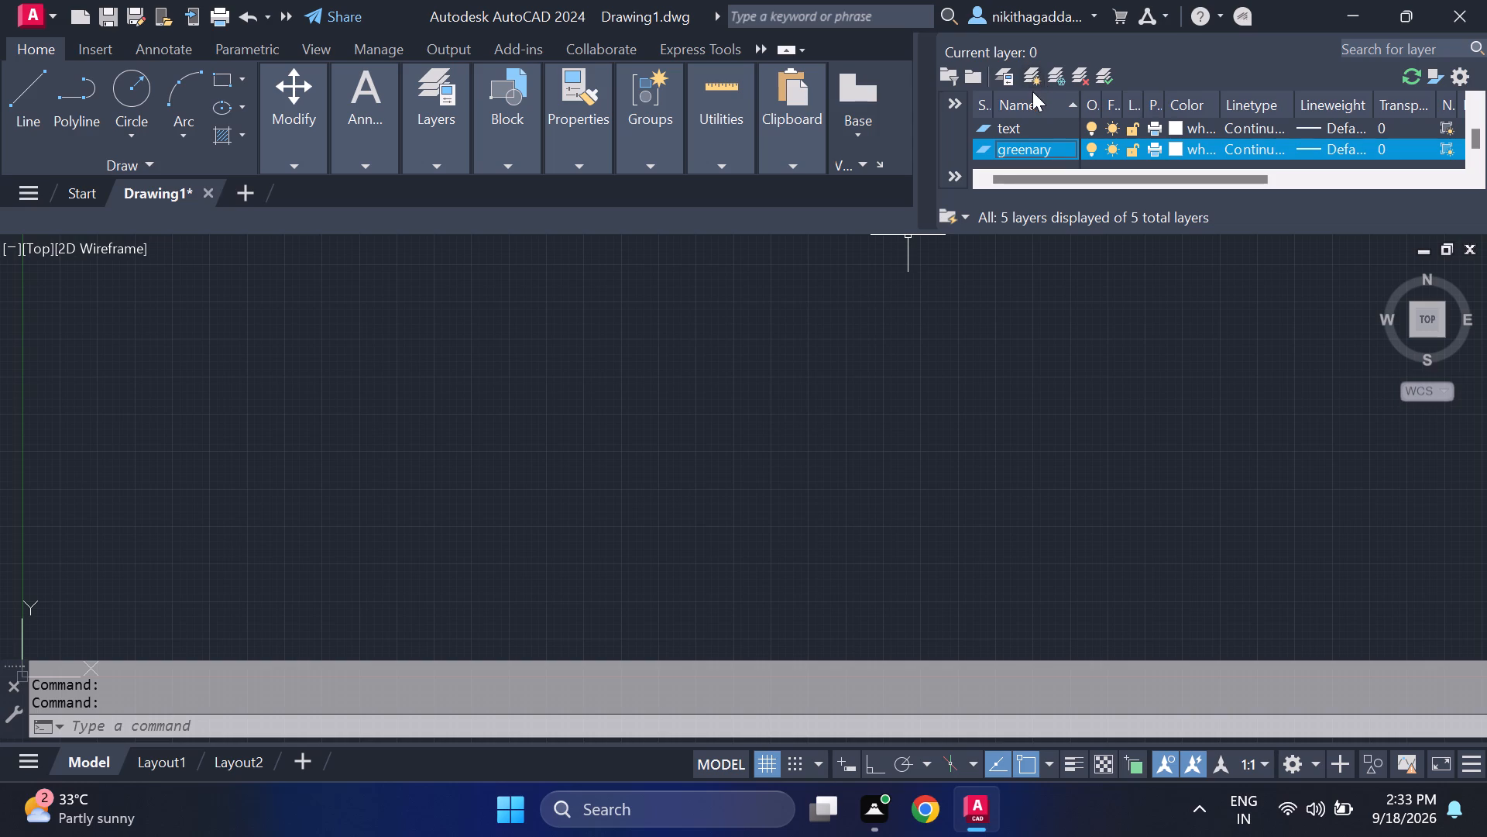
click(1029, 80)
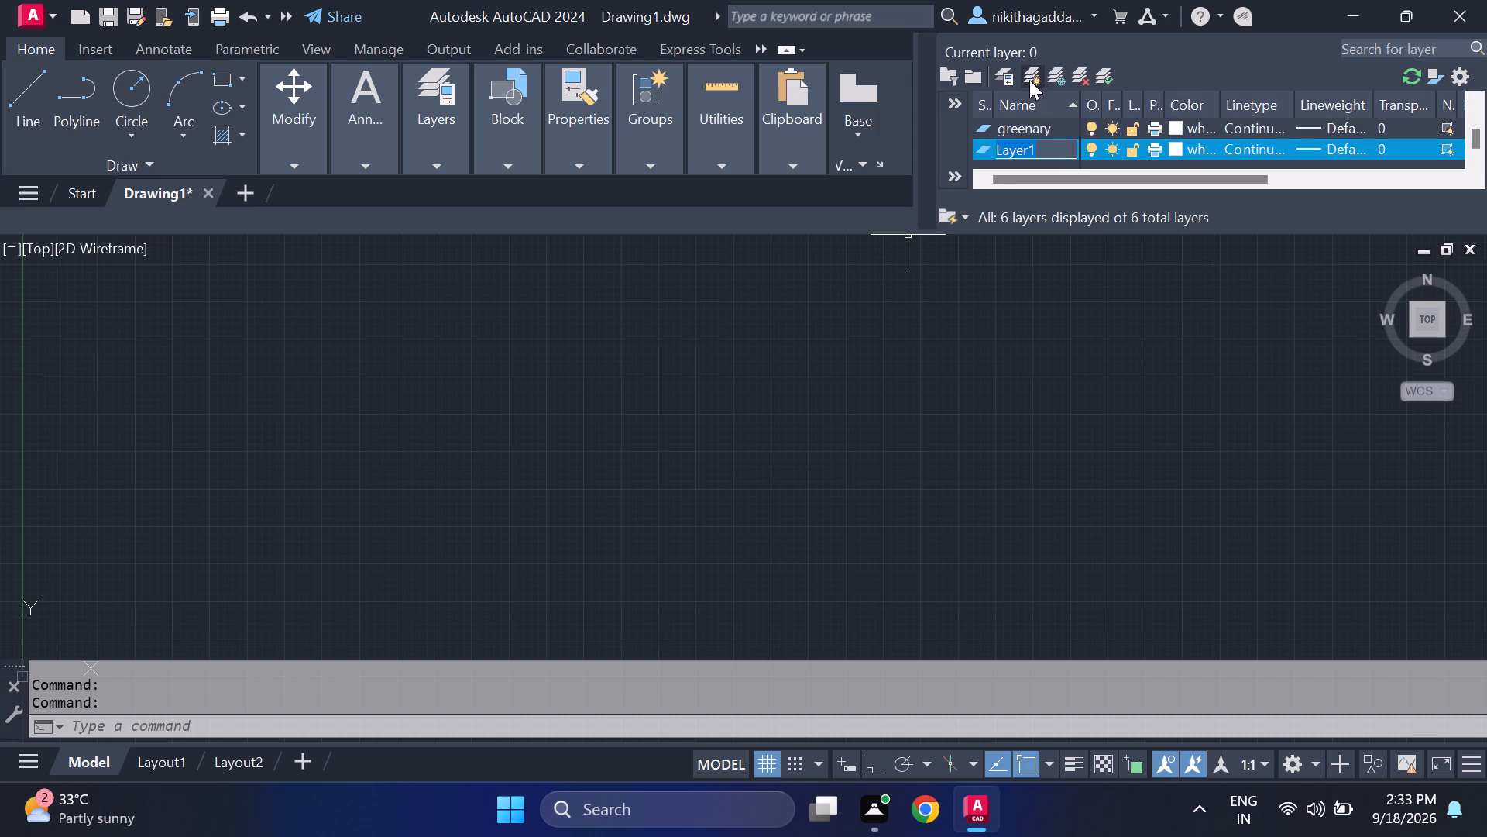
key(BackSpace)
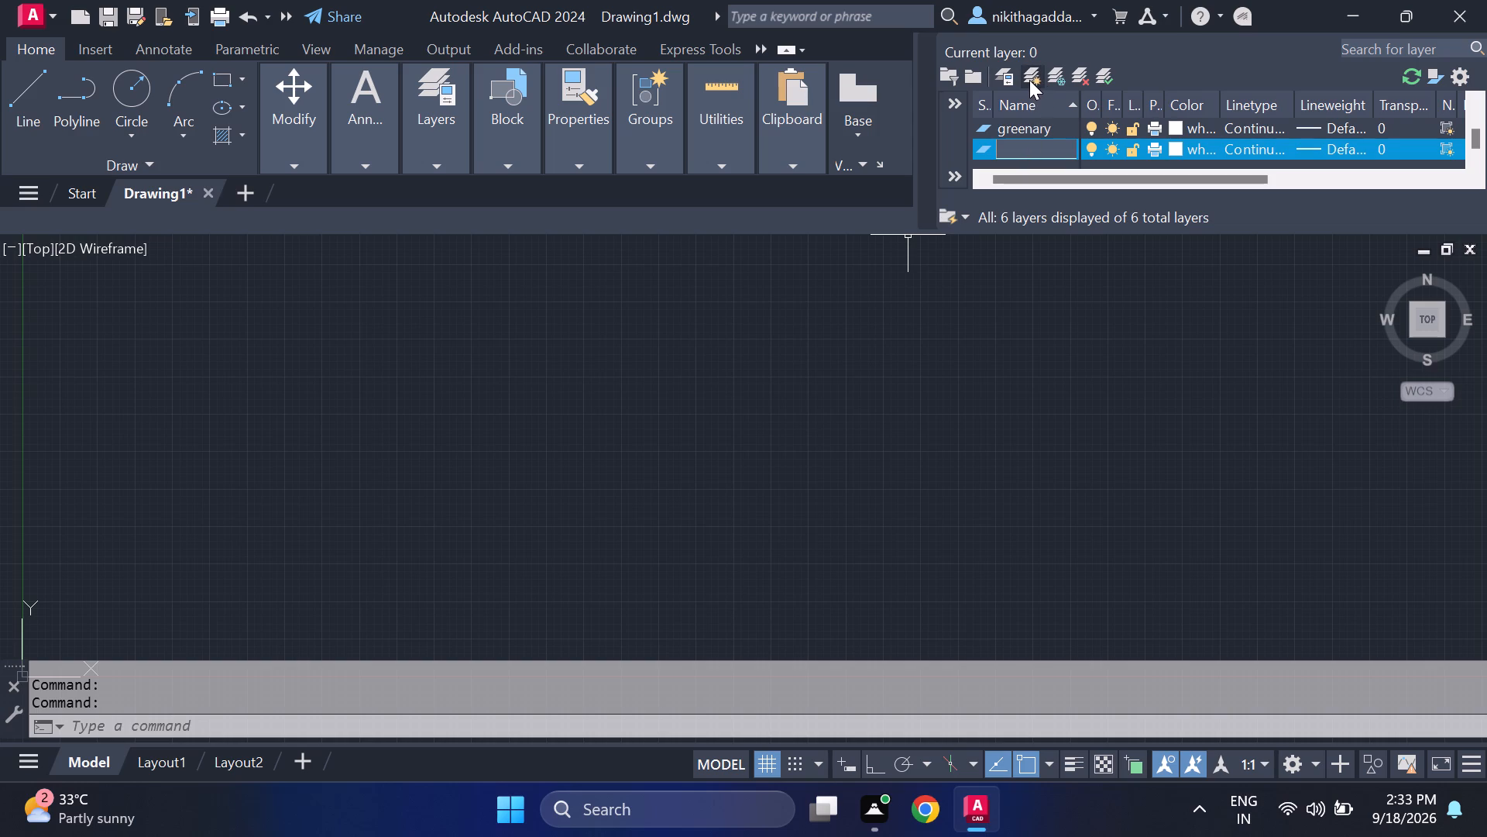
text(doors)
key(Return)
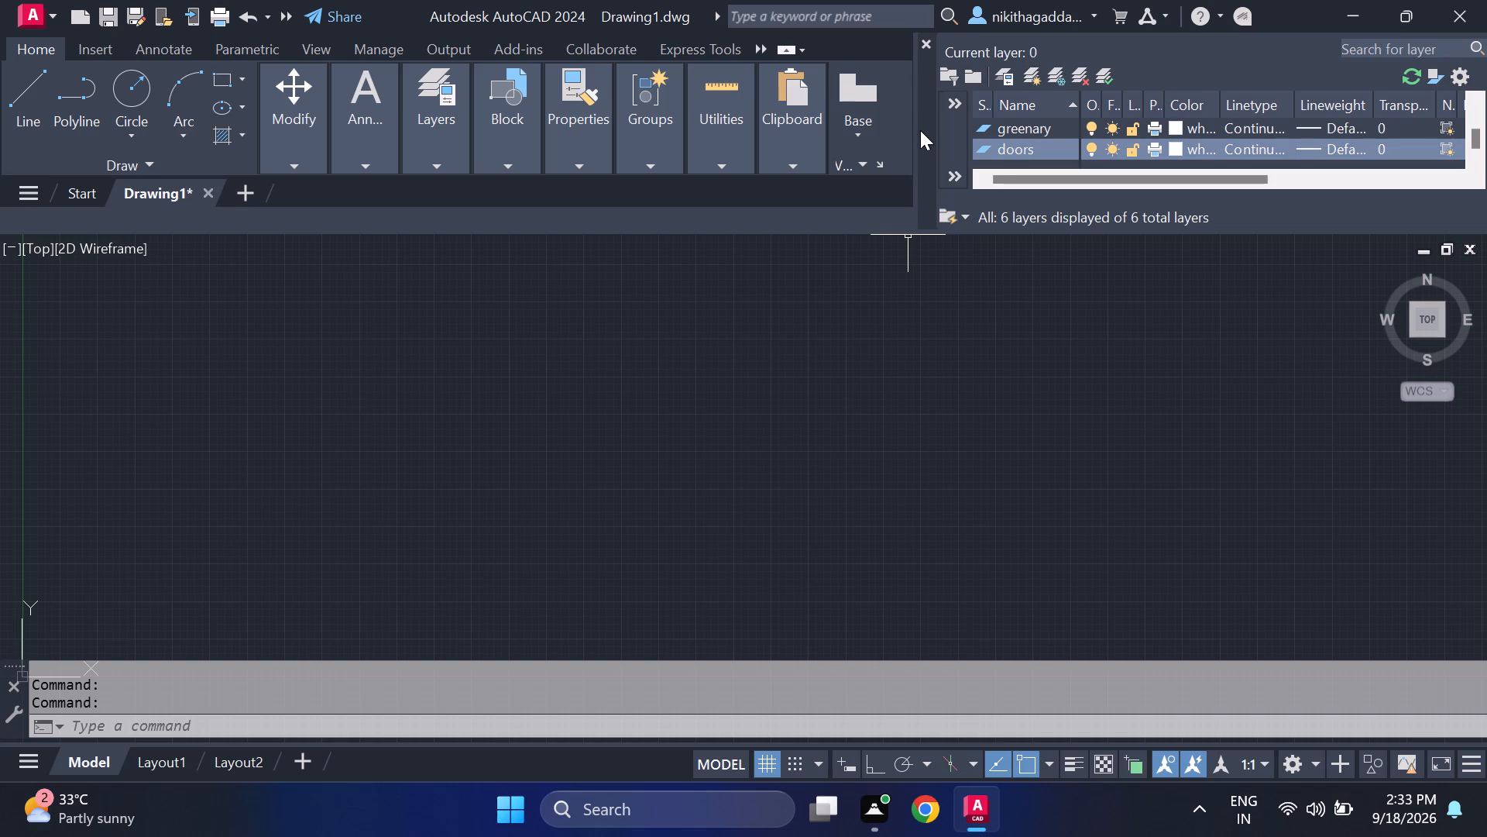
Set the walls layer's color to grey index color 253.
scroll(922, 184, up, 1)
scroll(1059, 153, up, 1)
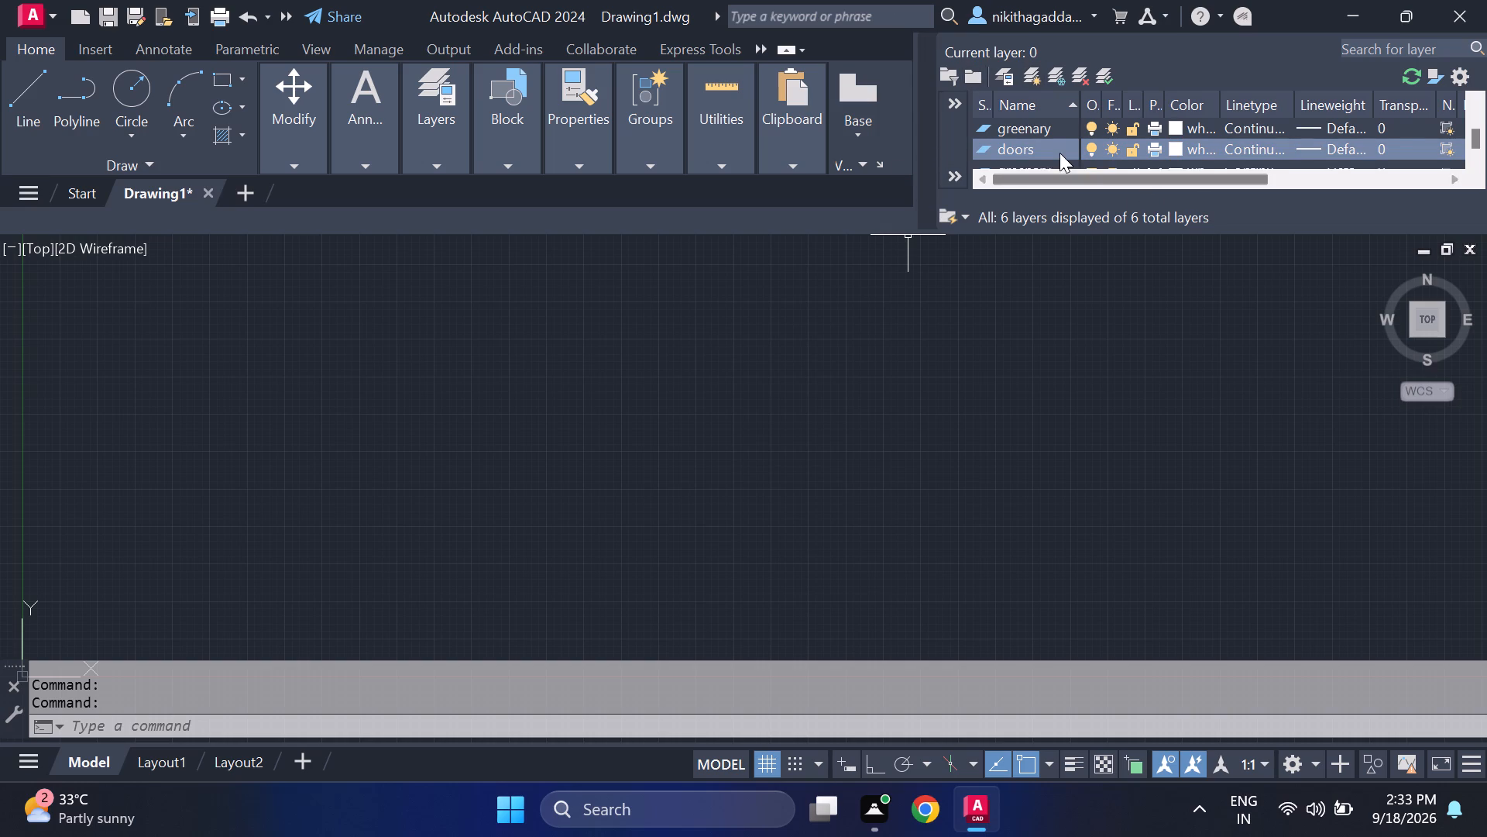
scroll(1059, 153, up, 1)
click(1038, 150)
click(1178, 146)
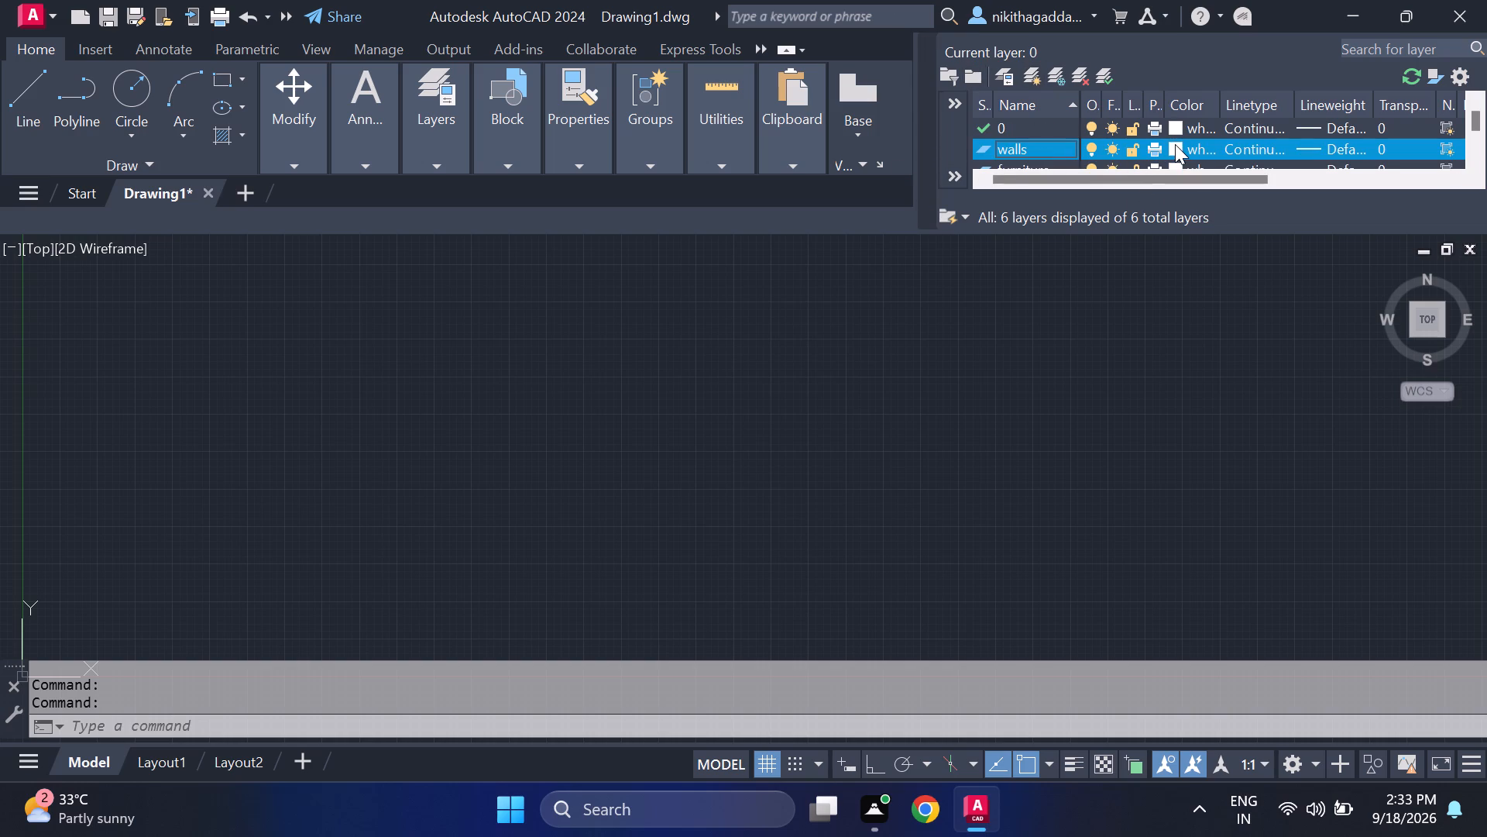
click(495, 326)
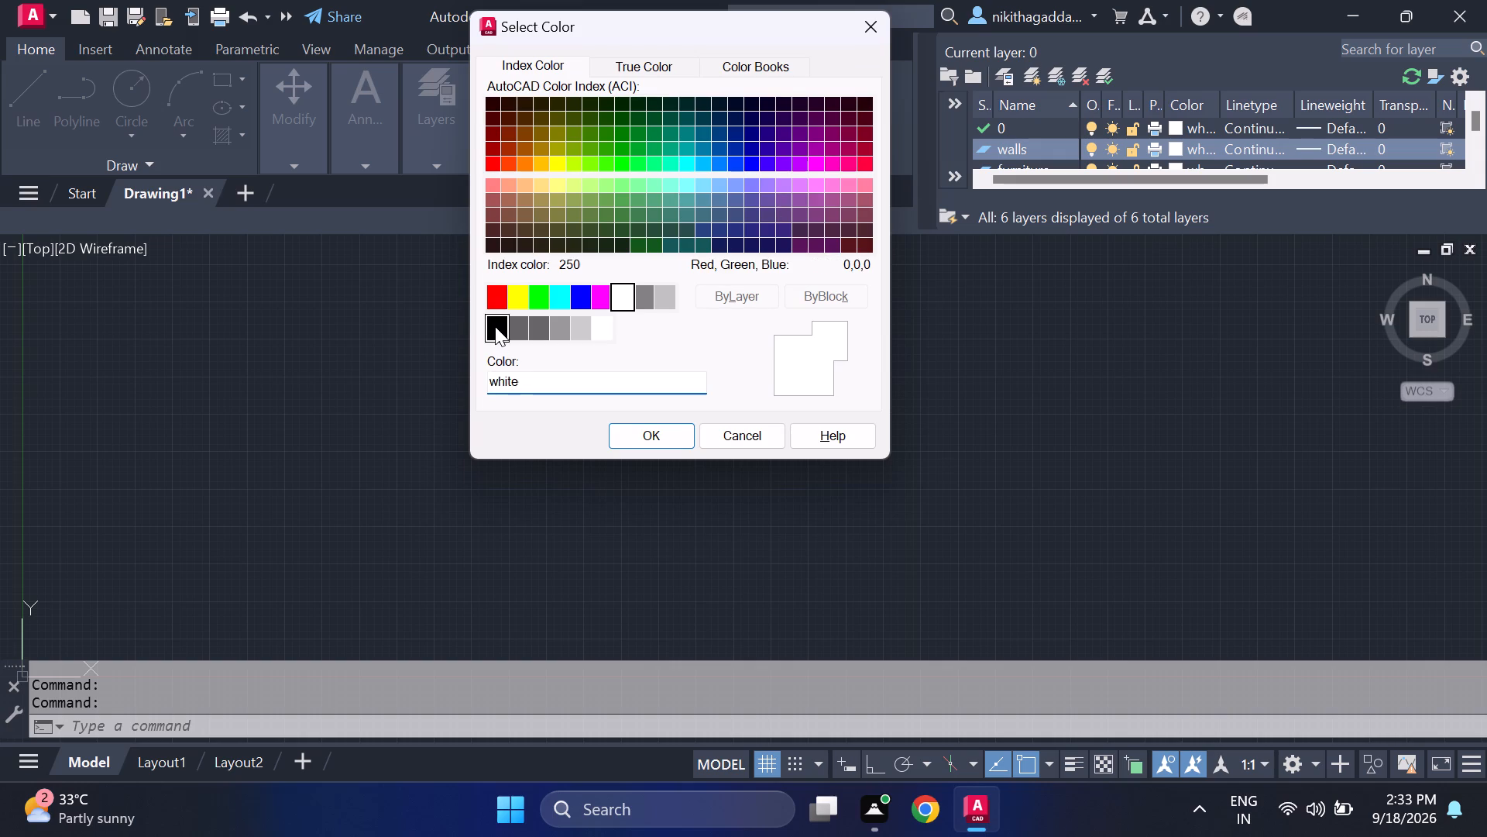
click(550, 324)
click(562, 323)
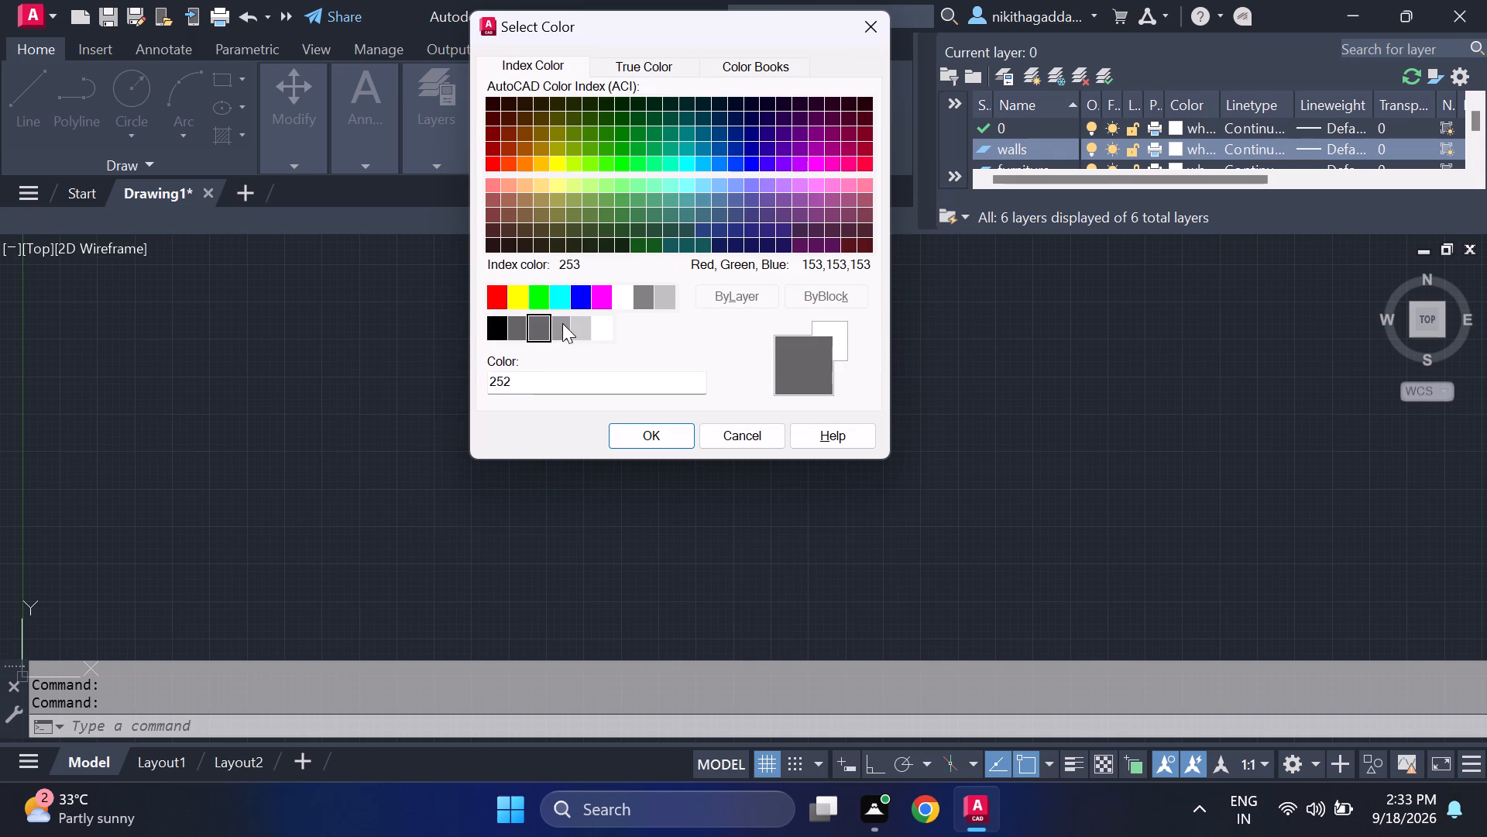
click(654, 430)
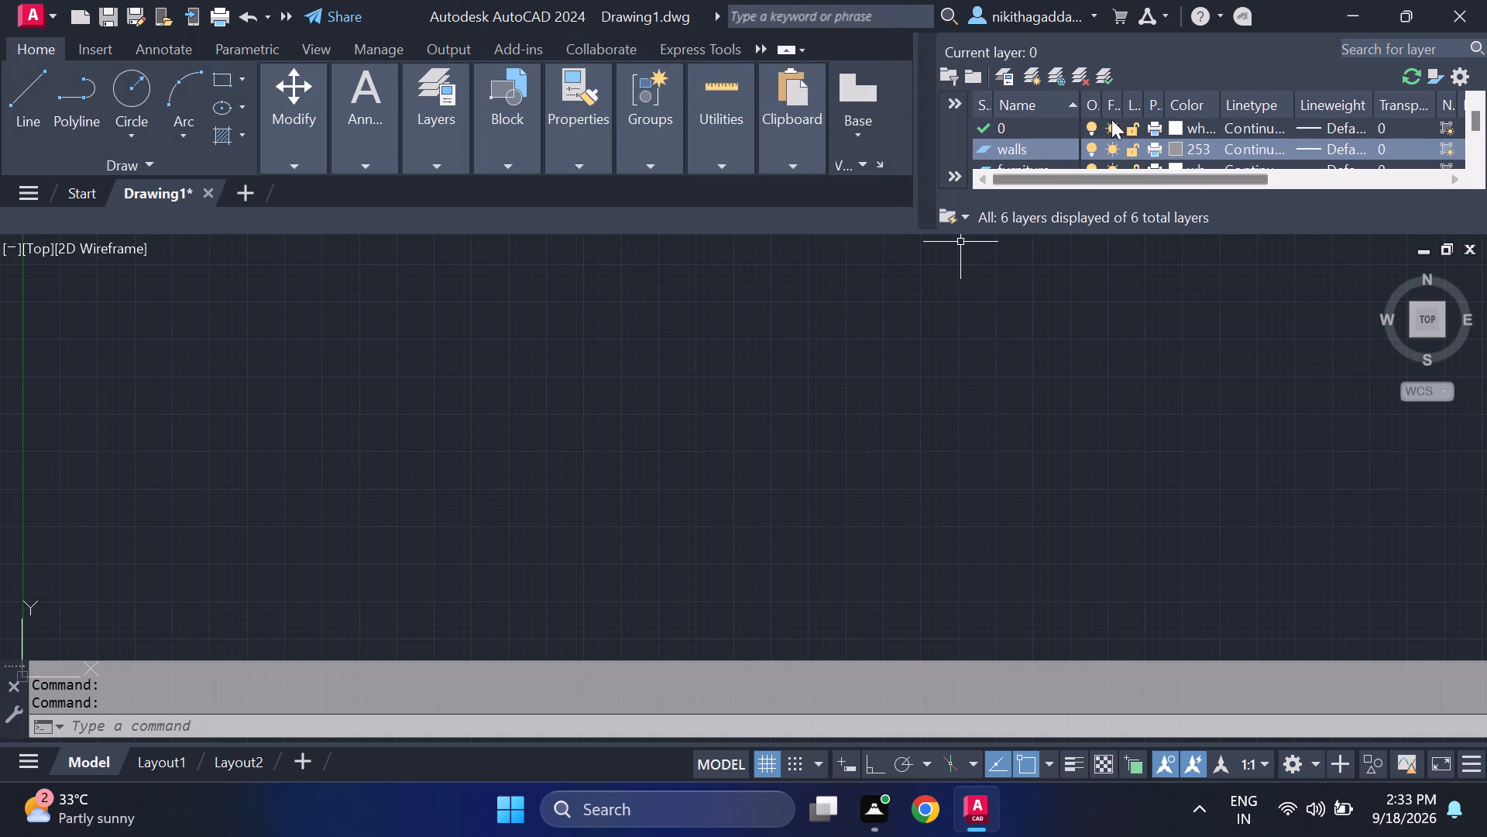
Make walls the current layer and close the layer manager.
click(1101, 66)
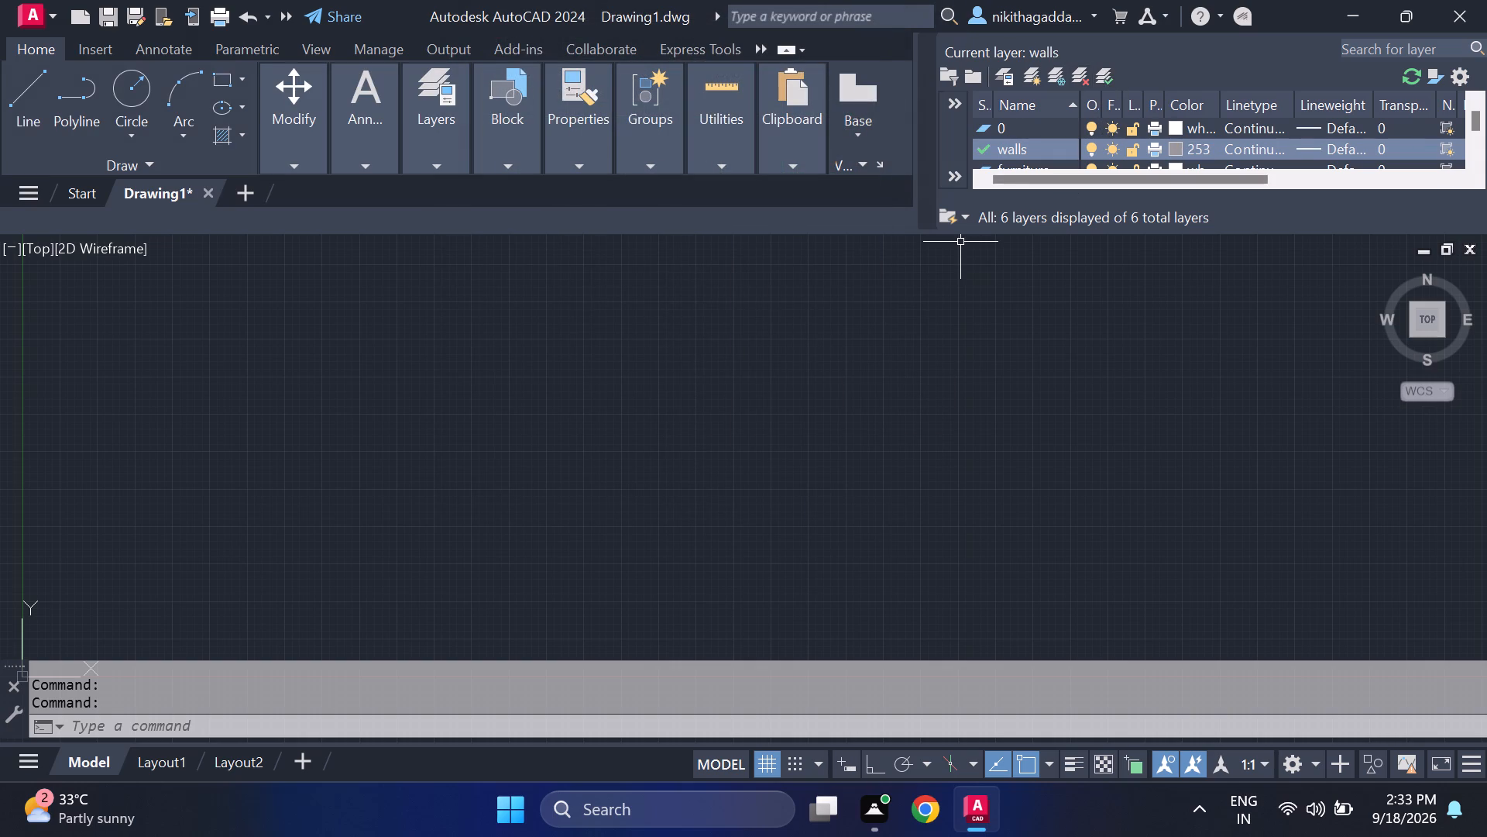
click(927, 40)
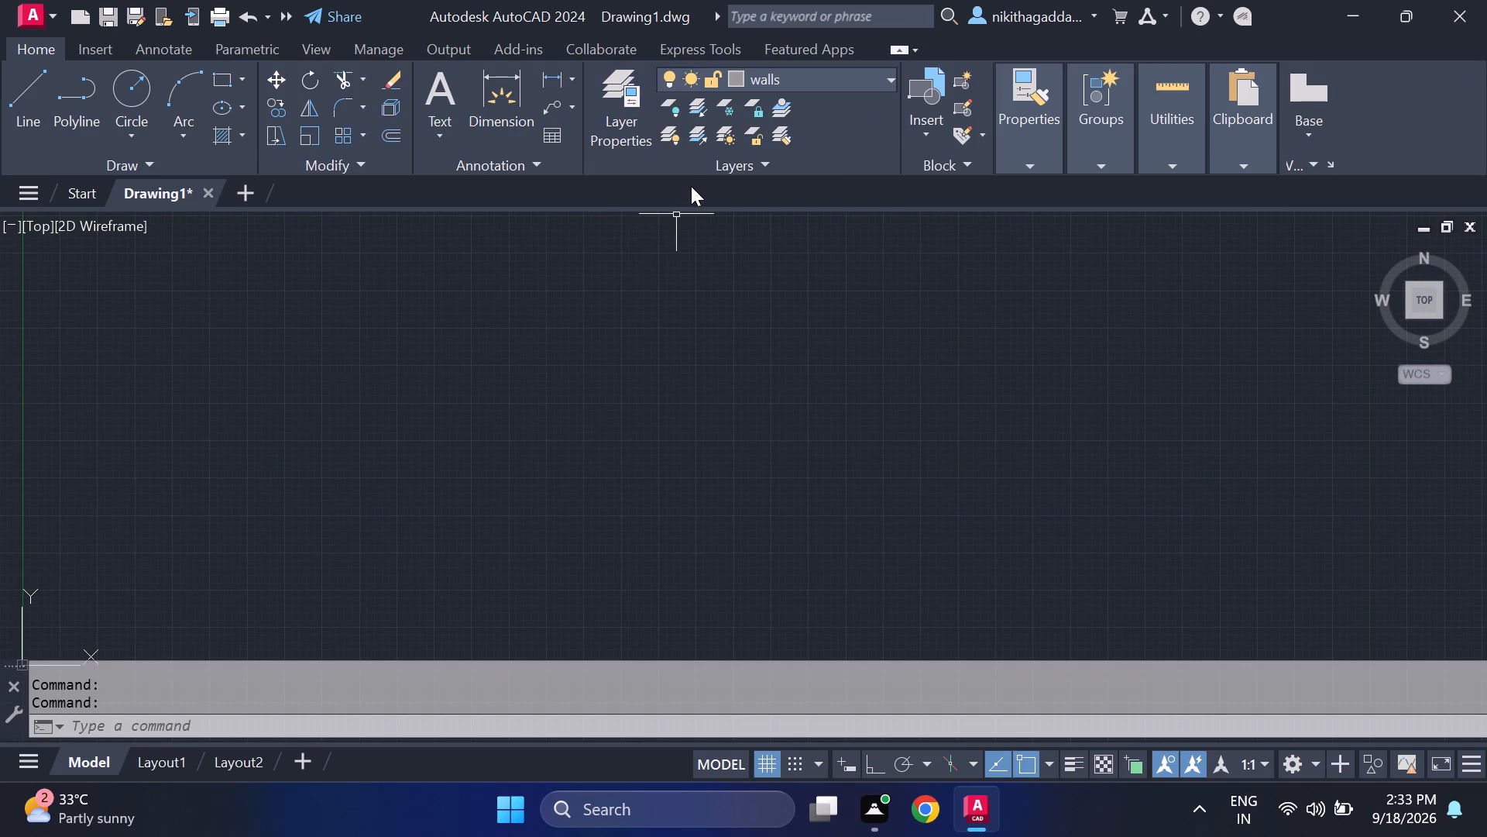
scroll(730, 186, down, 4)
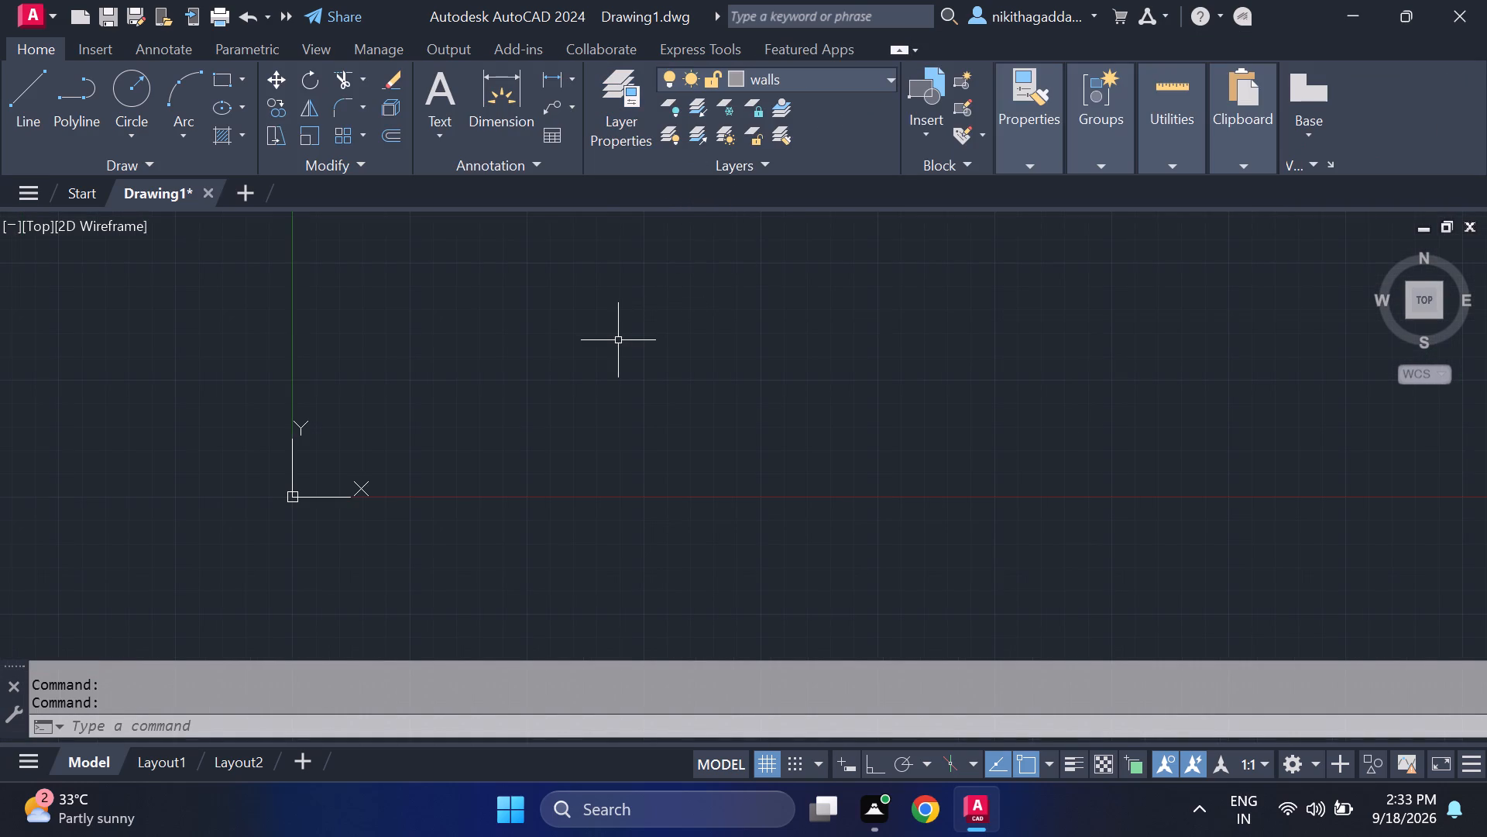
Set the drawing's length units to Engineering with precision 0'-0.00".
middle_drag(619, 335, 436, 470)
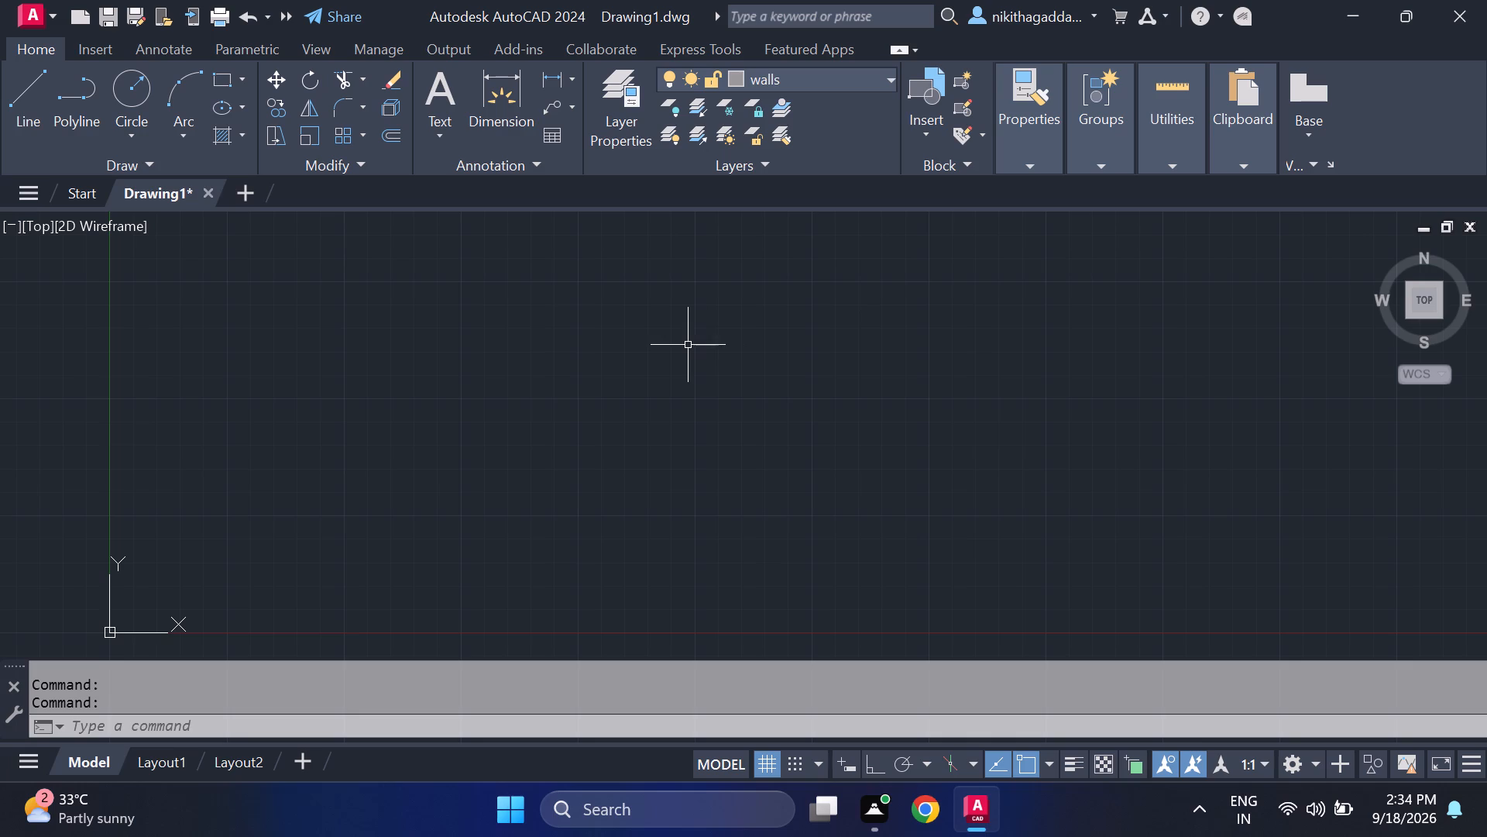
text(units)
key(Return)
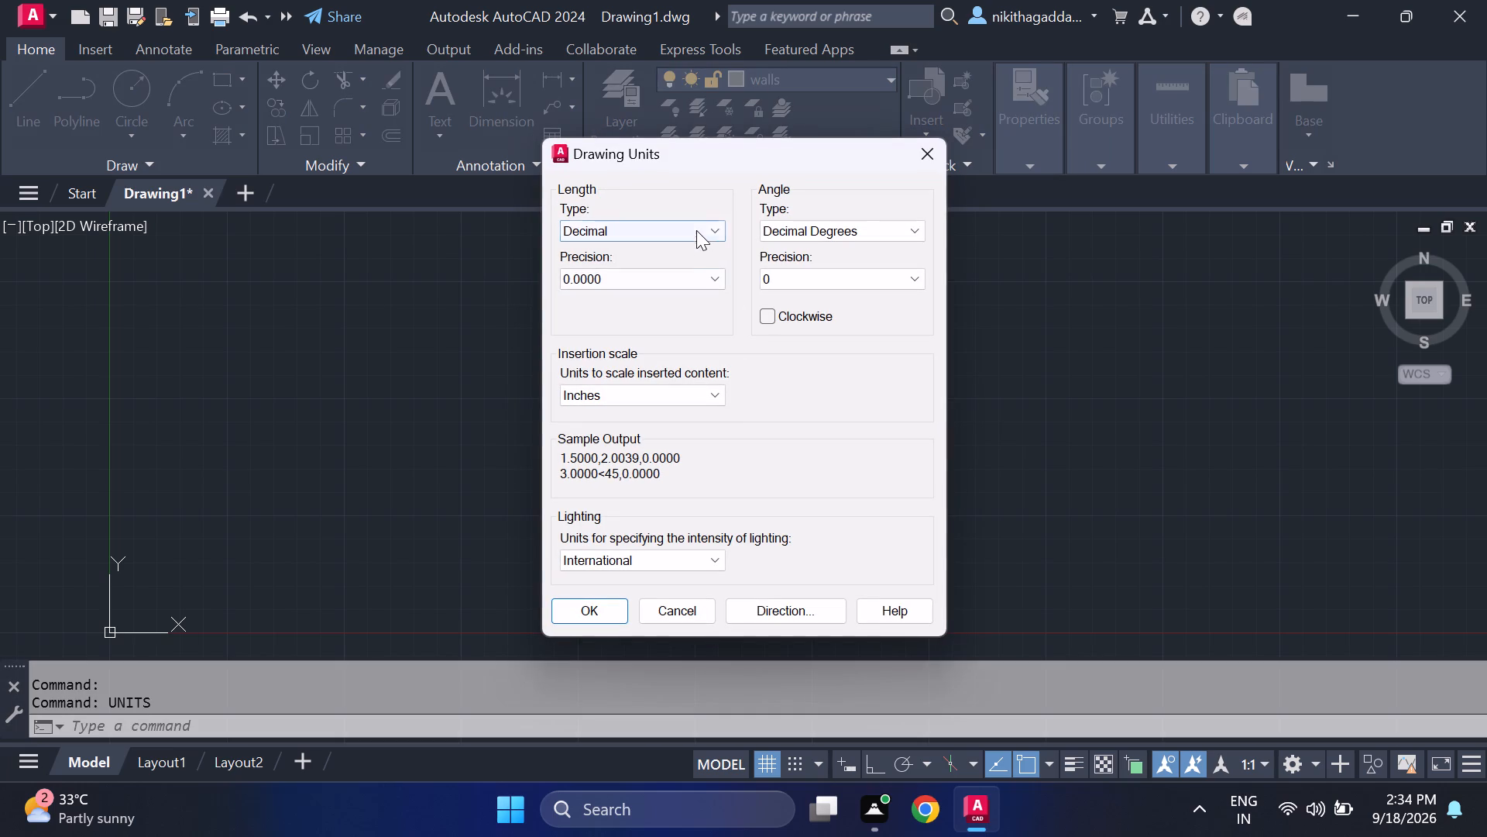
click(696, 228)
click(695, 282)
click(695, 275)
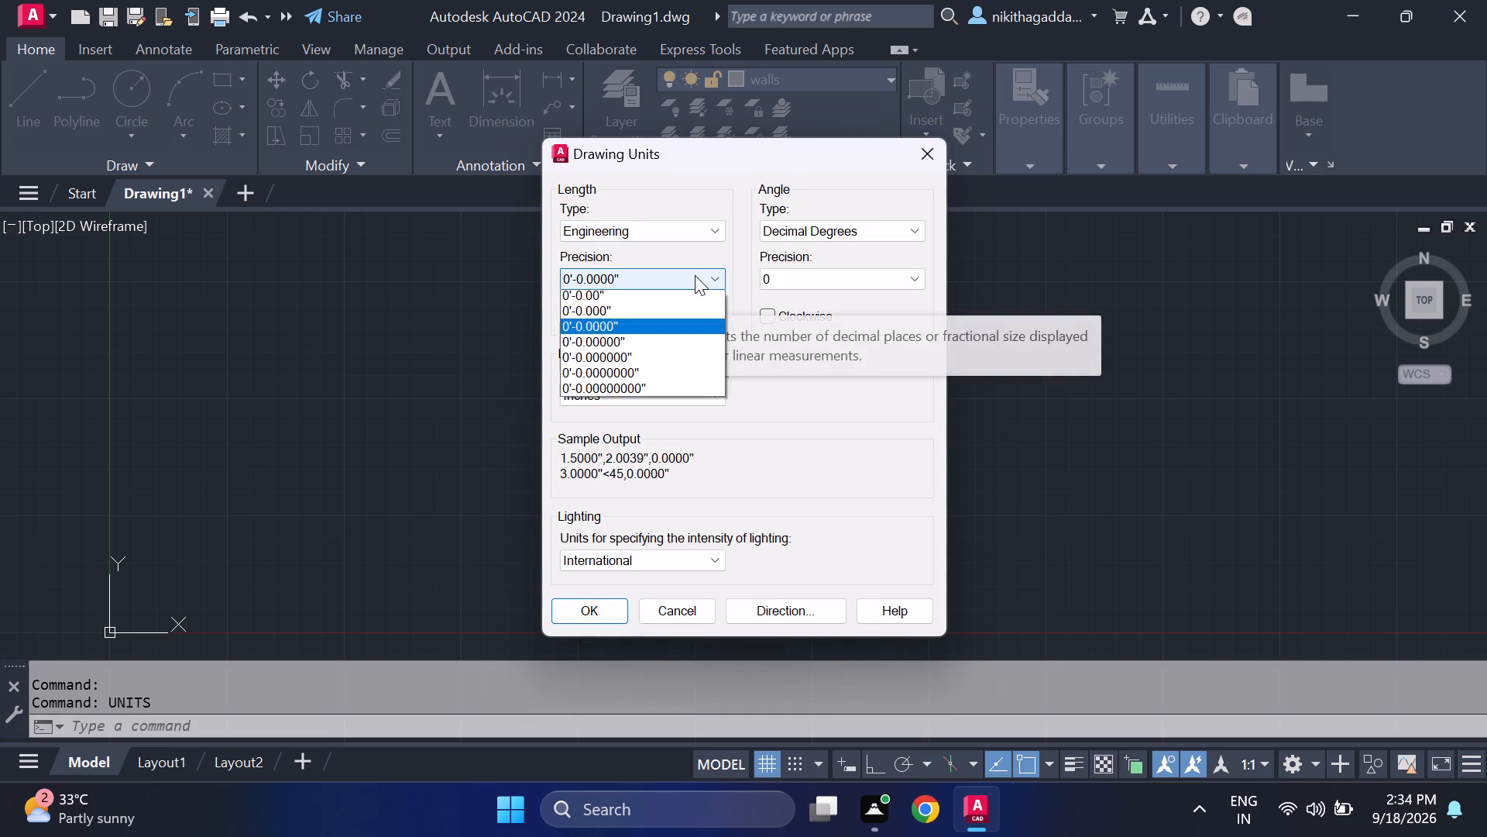
click(614, 325)
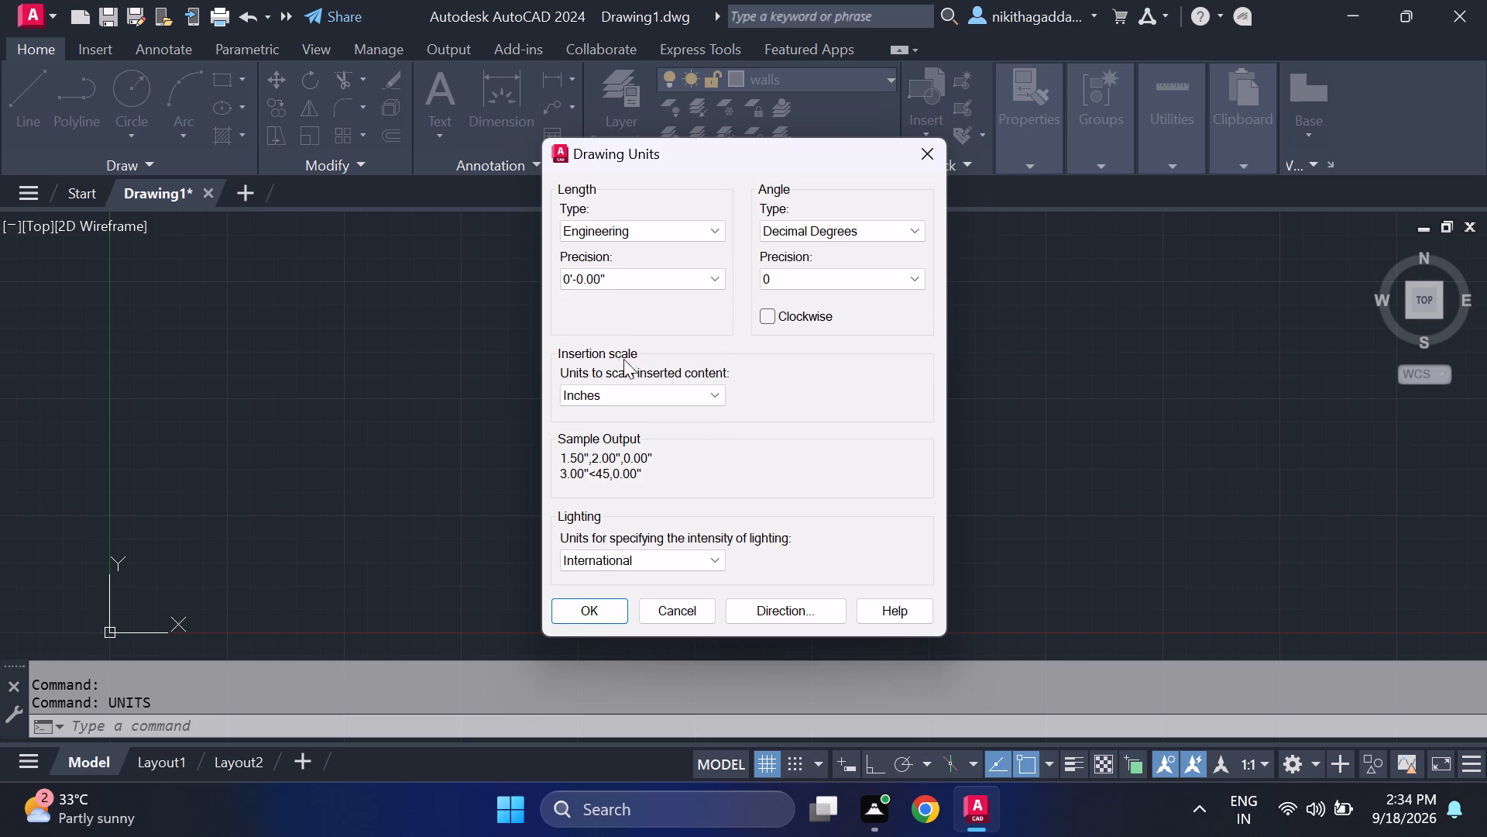
click(579, 612)
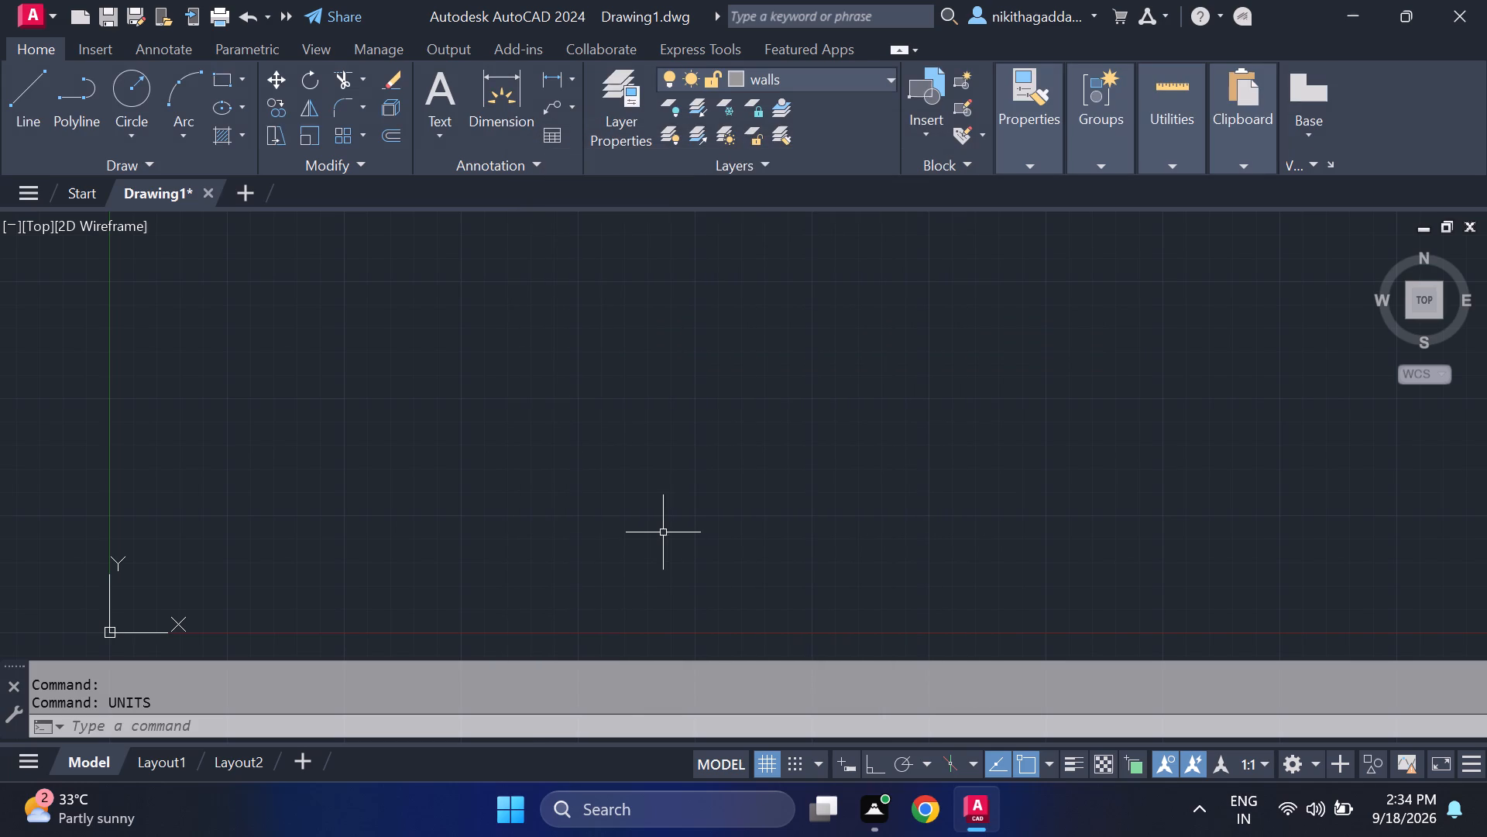
Modify the Standard dimension style so its primary units use Engineering format with precision 0'-0.00".
key(d)
key(Return)
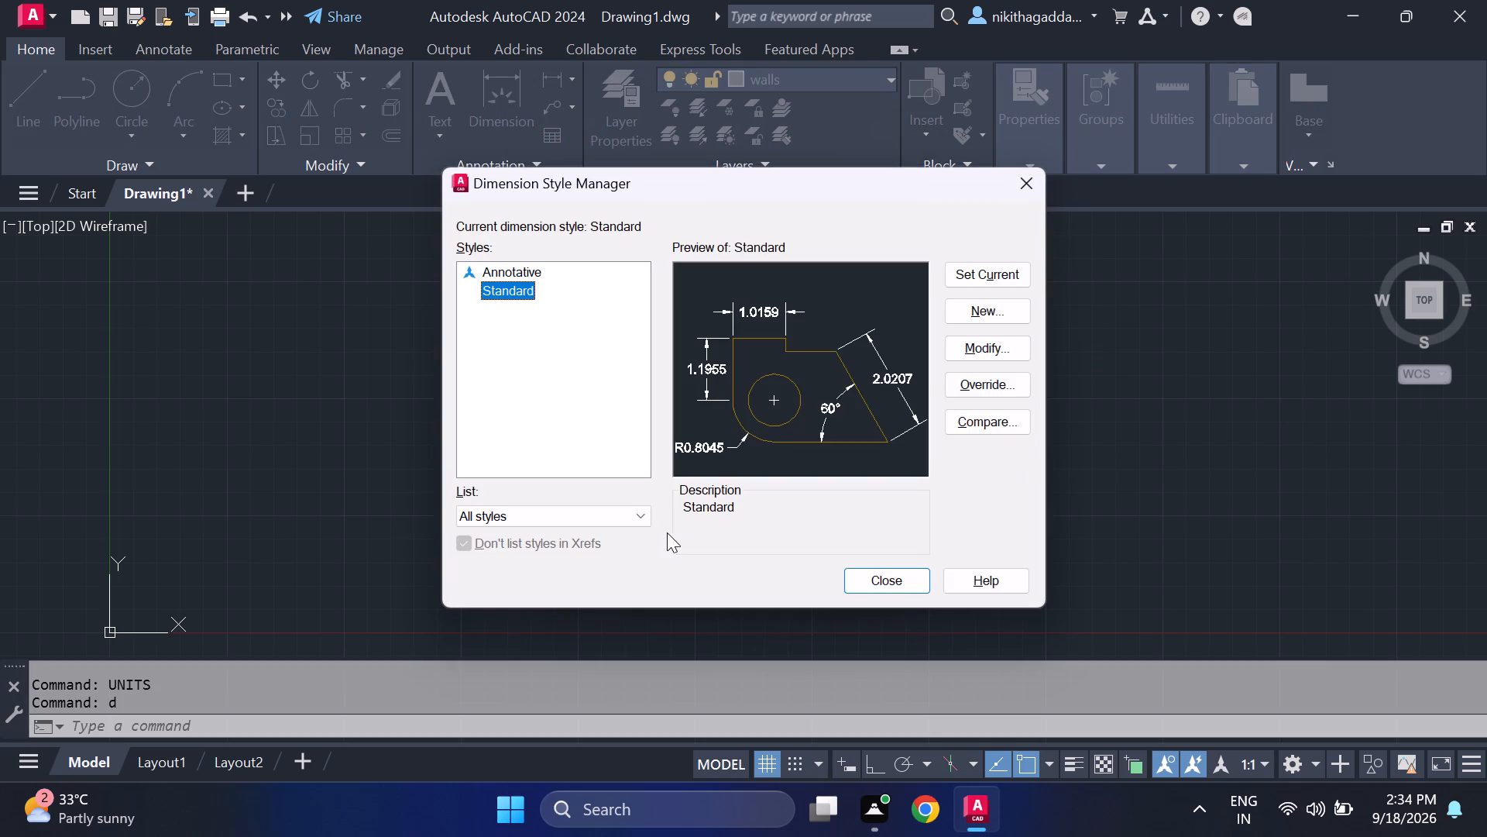
click(997, 339)
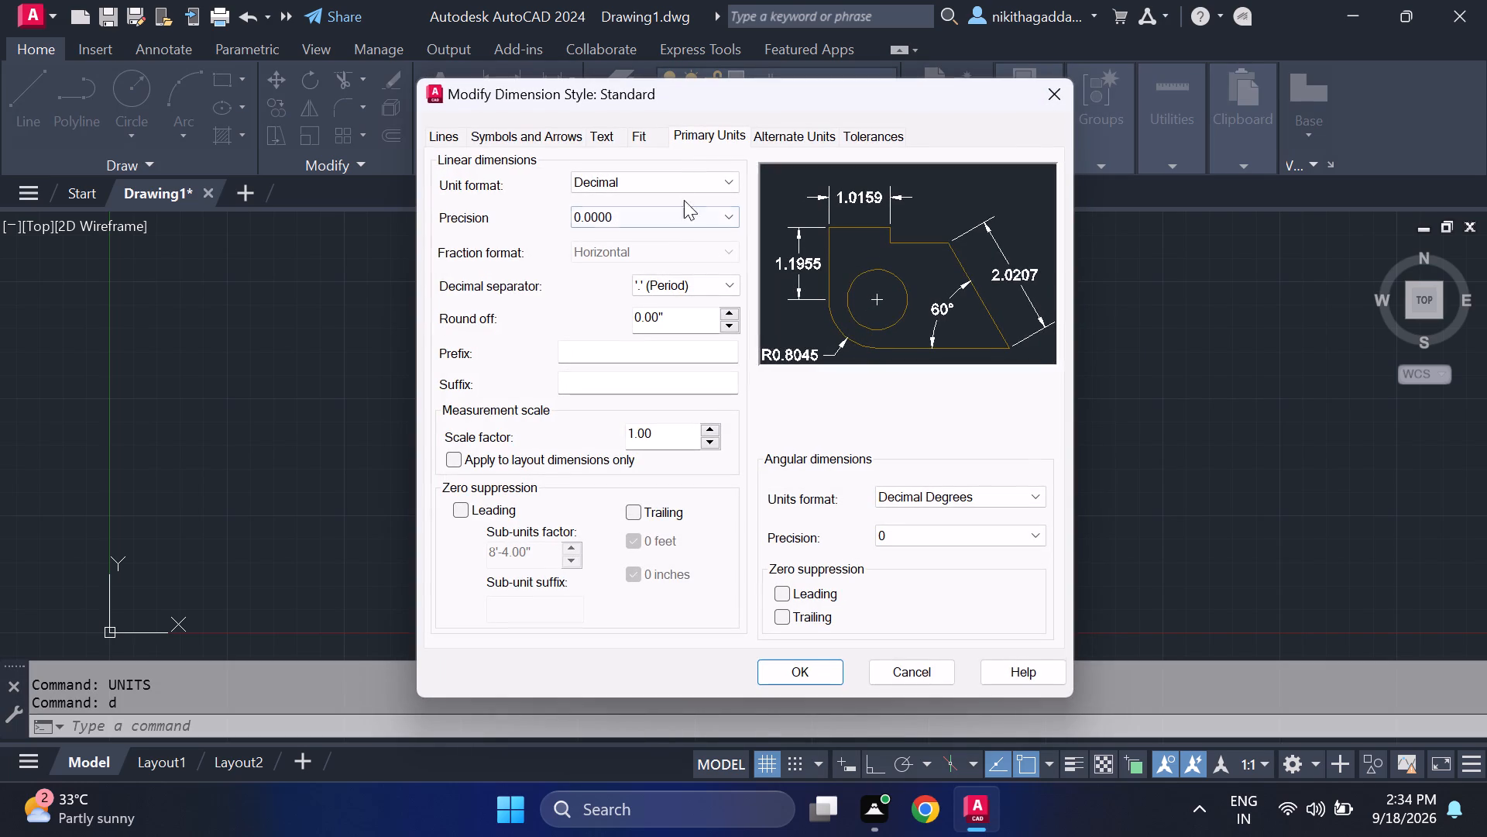
click(734, 127)
click(709, 174)
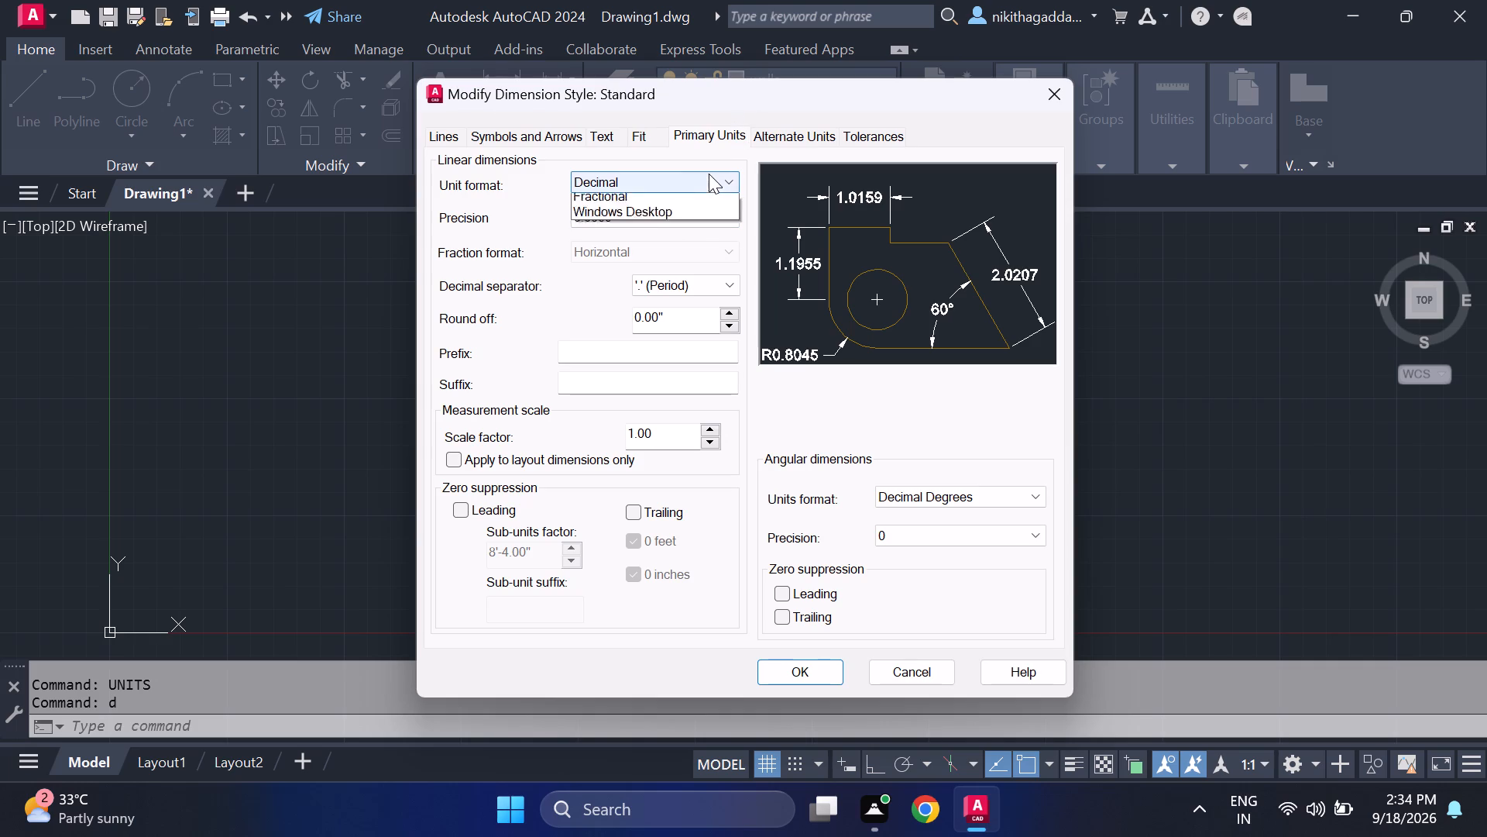
click(719, 238)
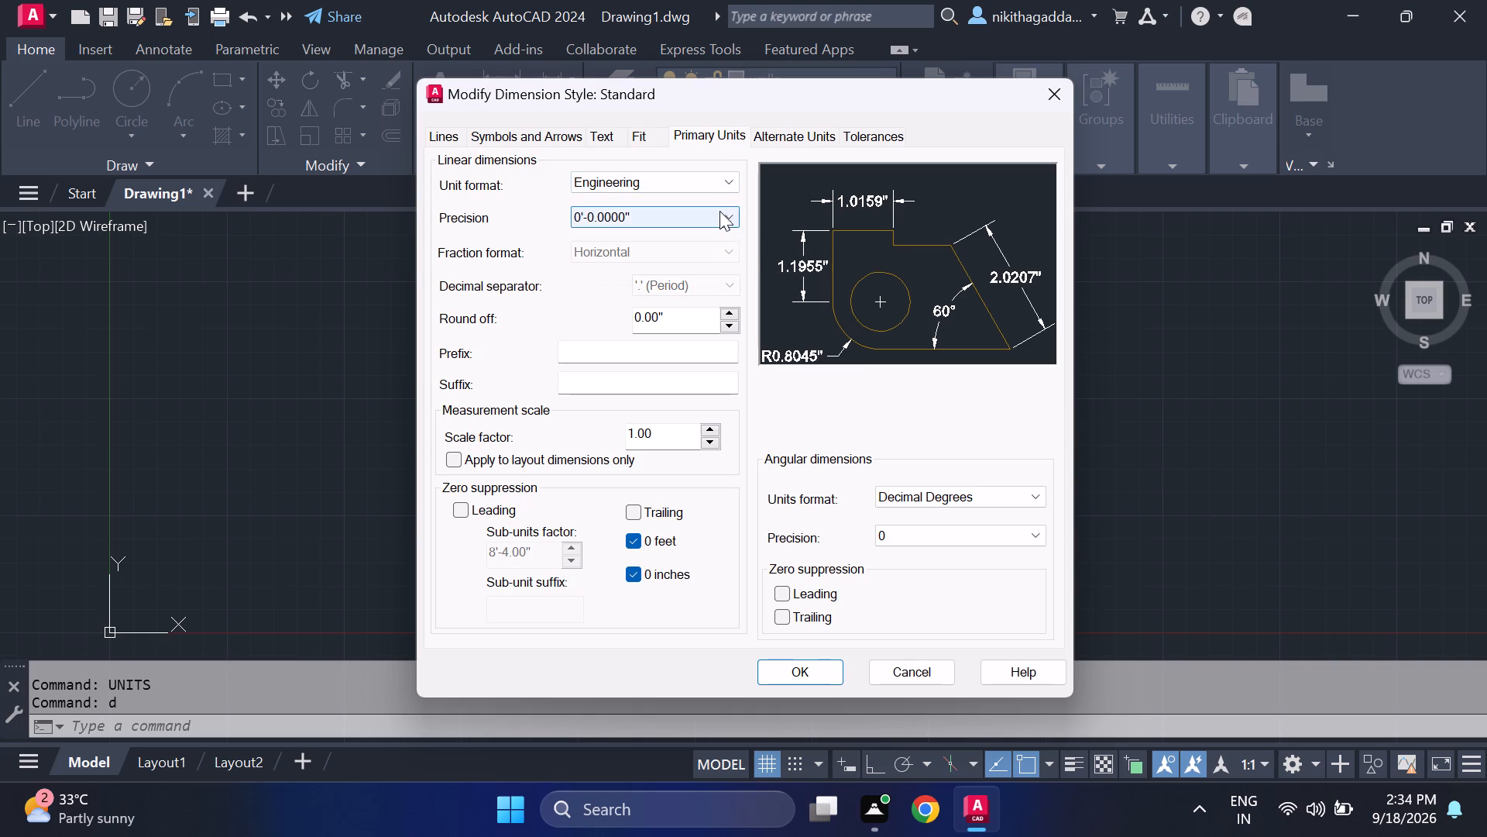
click(719, 209)
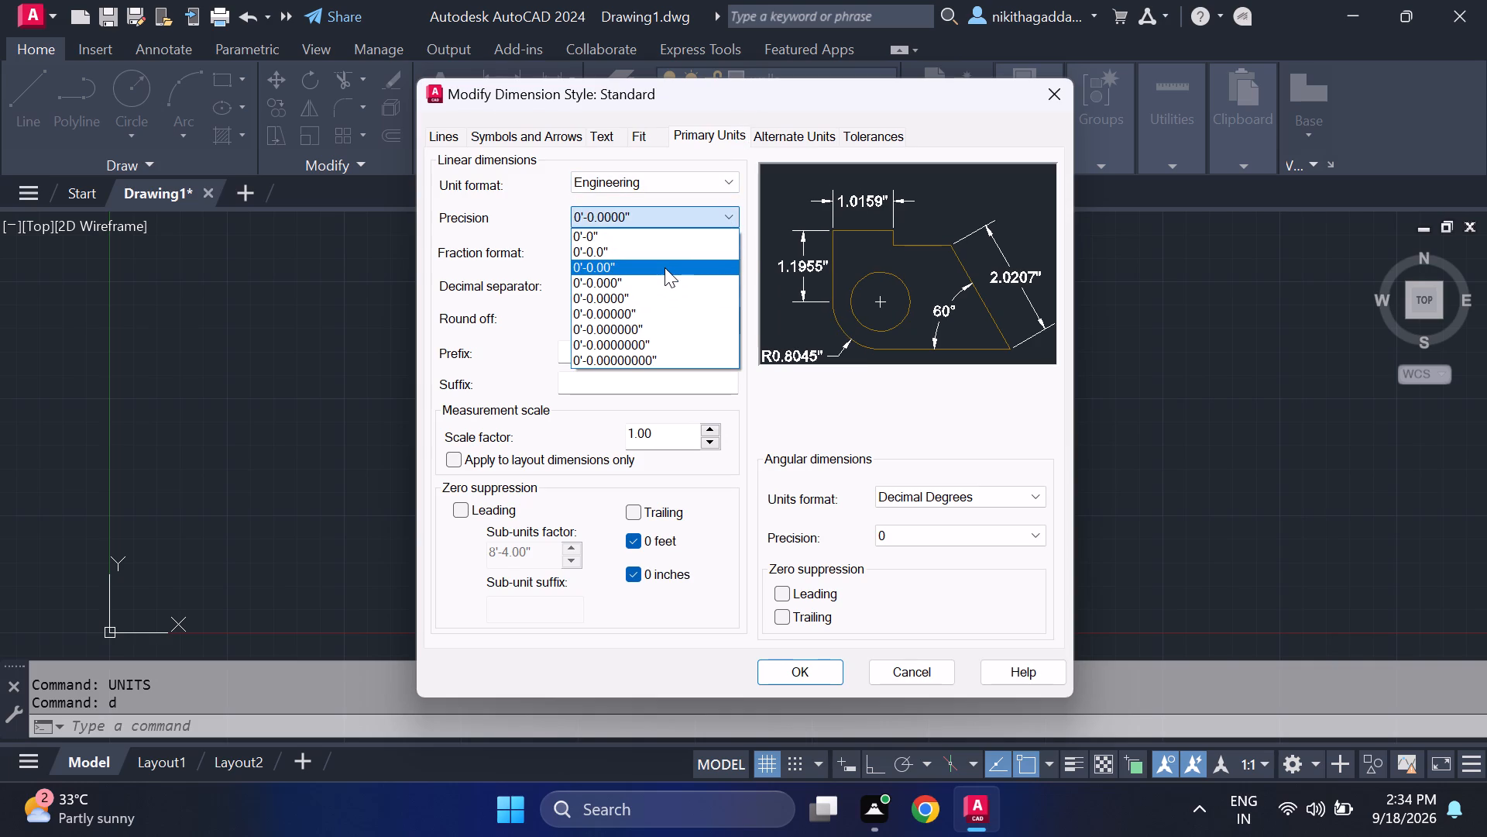
click(665, 267)
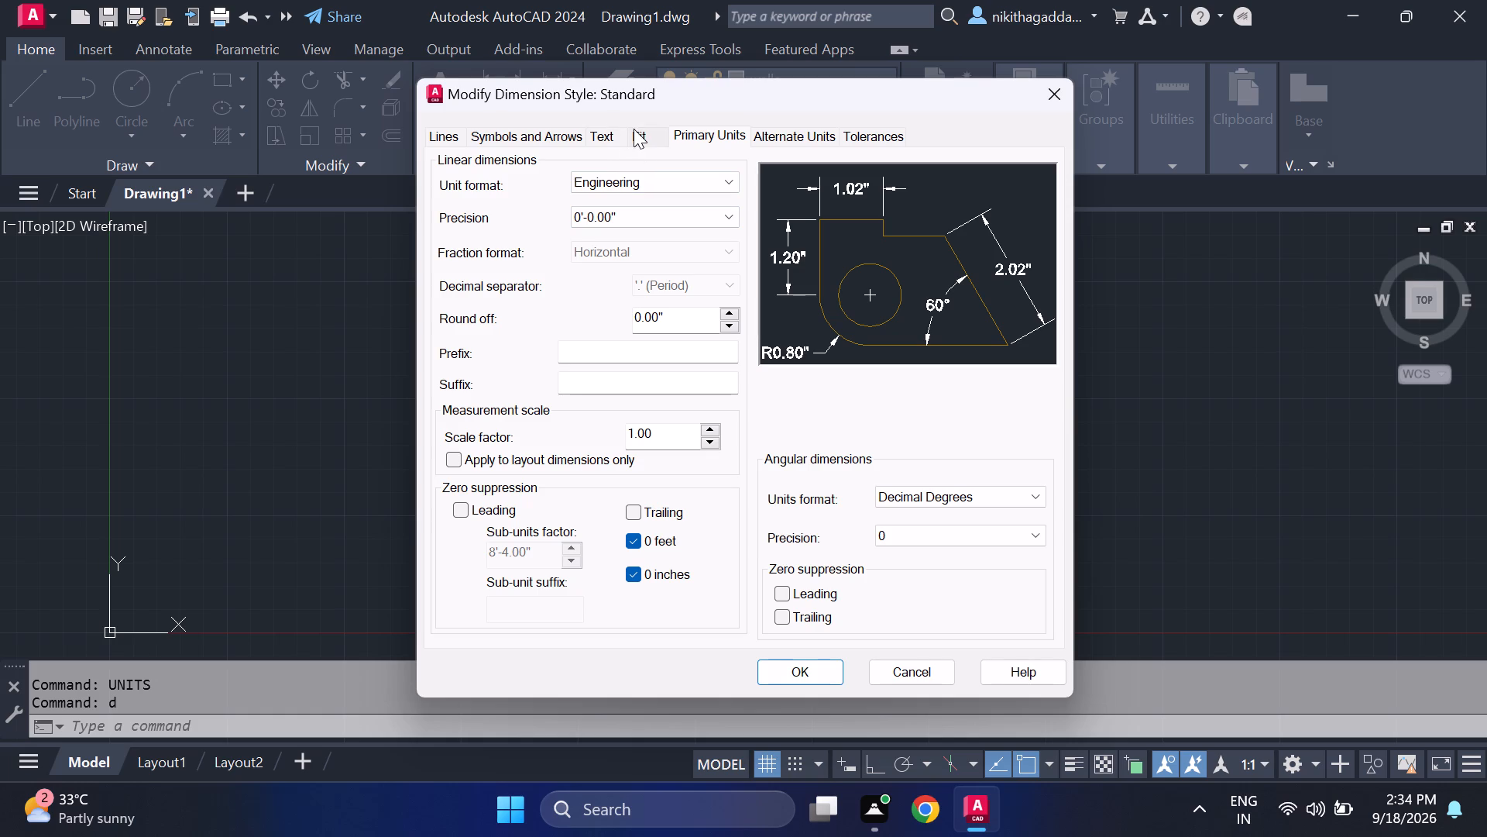
Set the Standard dimension style's text height to 6", make the style current and close the Dimension Style Manager.
click(599, 136)
click(697, 310)
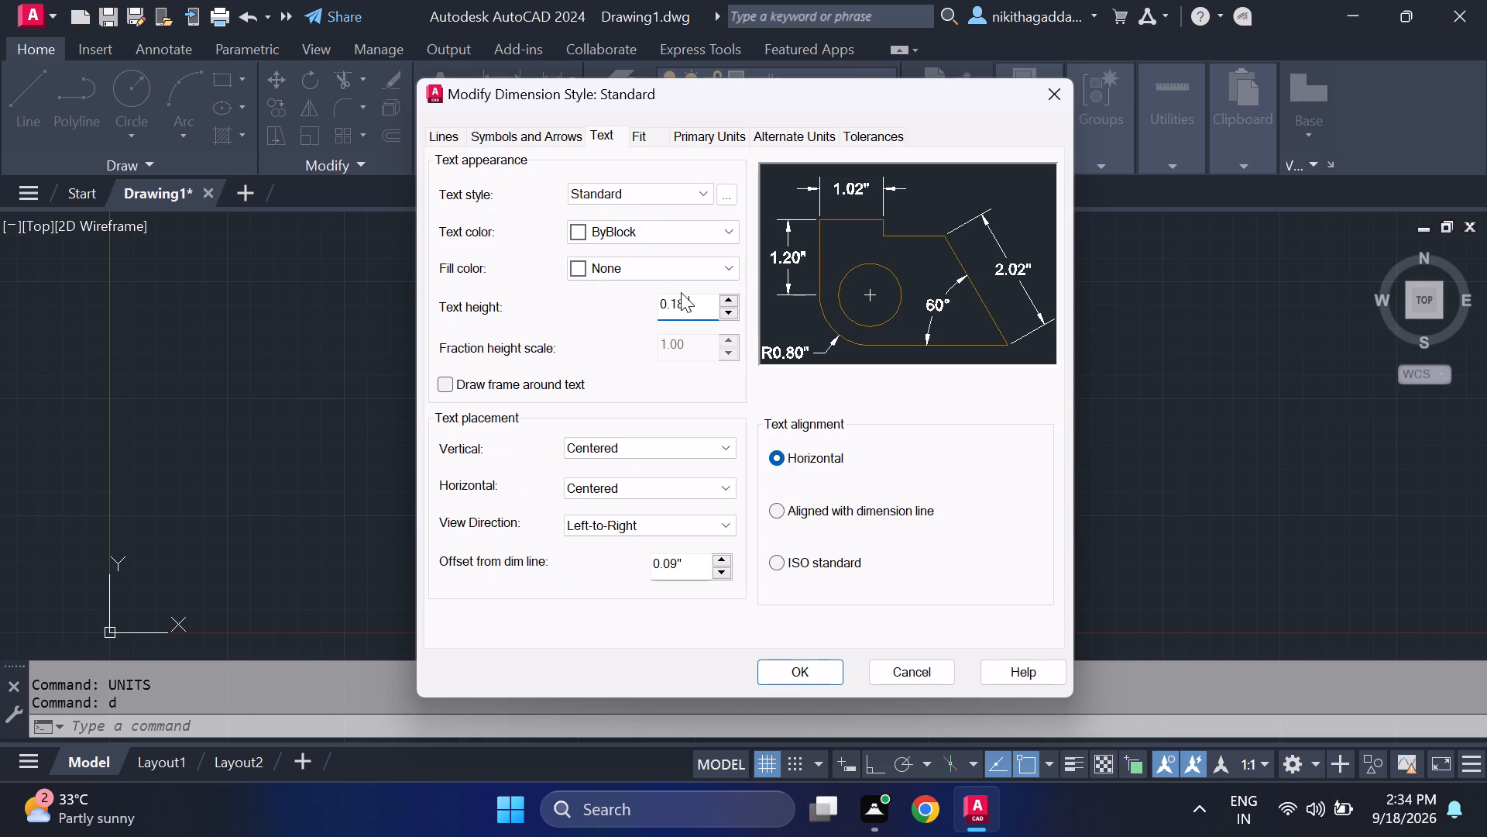
key(BackSpace)
key(BackSpace)
key(BackSpace)
key(BackSpace)
key(BackSpace)
key(BackSpace)
key(BackSpace)
key(BackSpace)
key(BackSpace)
key(BackSpace)
key(BackSpace)
key(BackSpace)
key(BackSpace)
key(BackSpace)
key(BackSpace)
key(6)
key(Return)
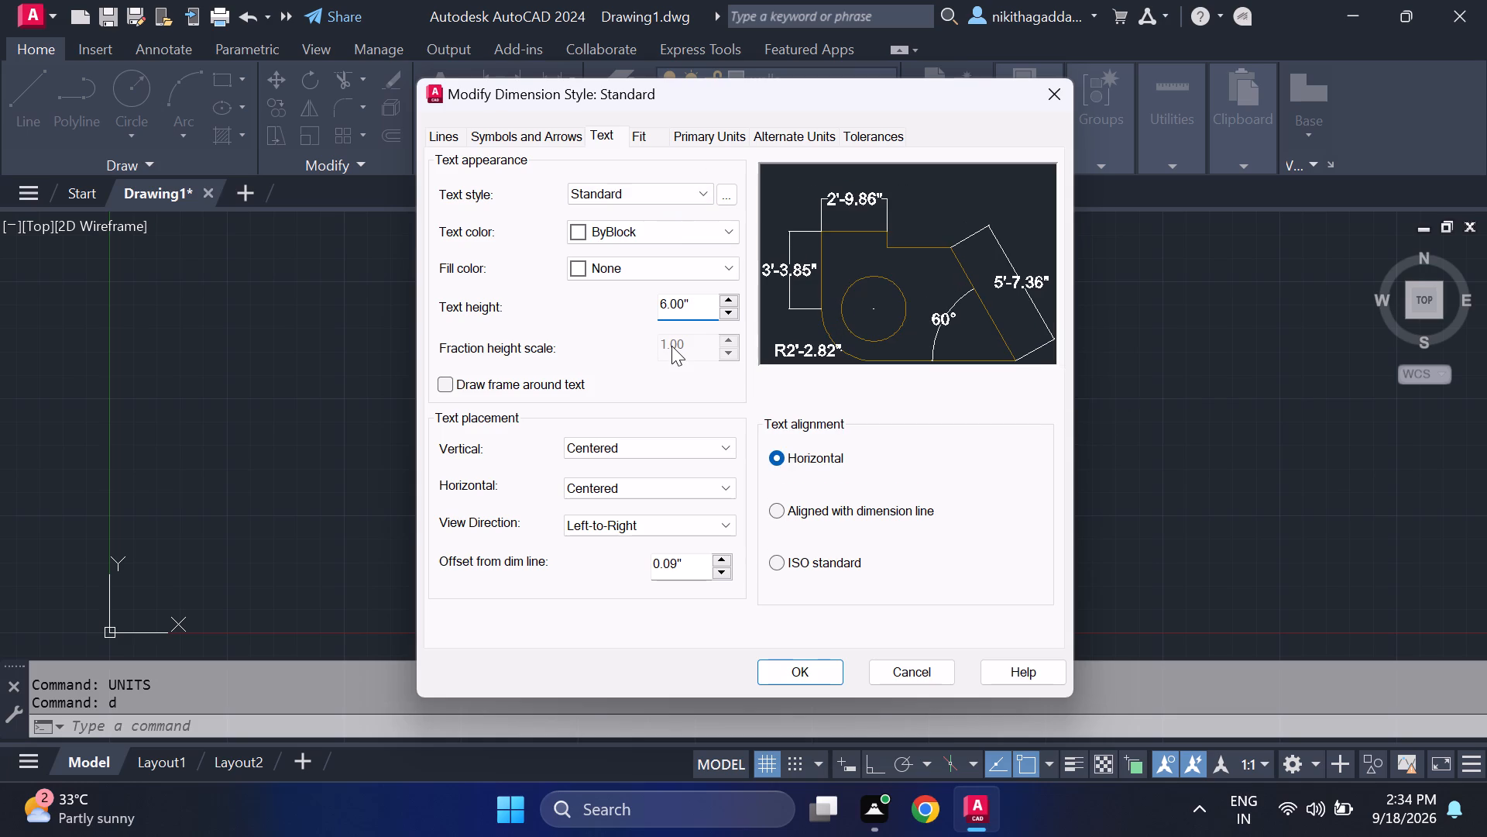
click(807, 668)
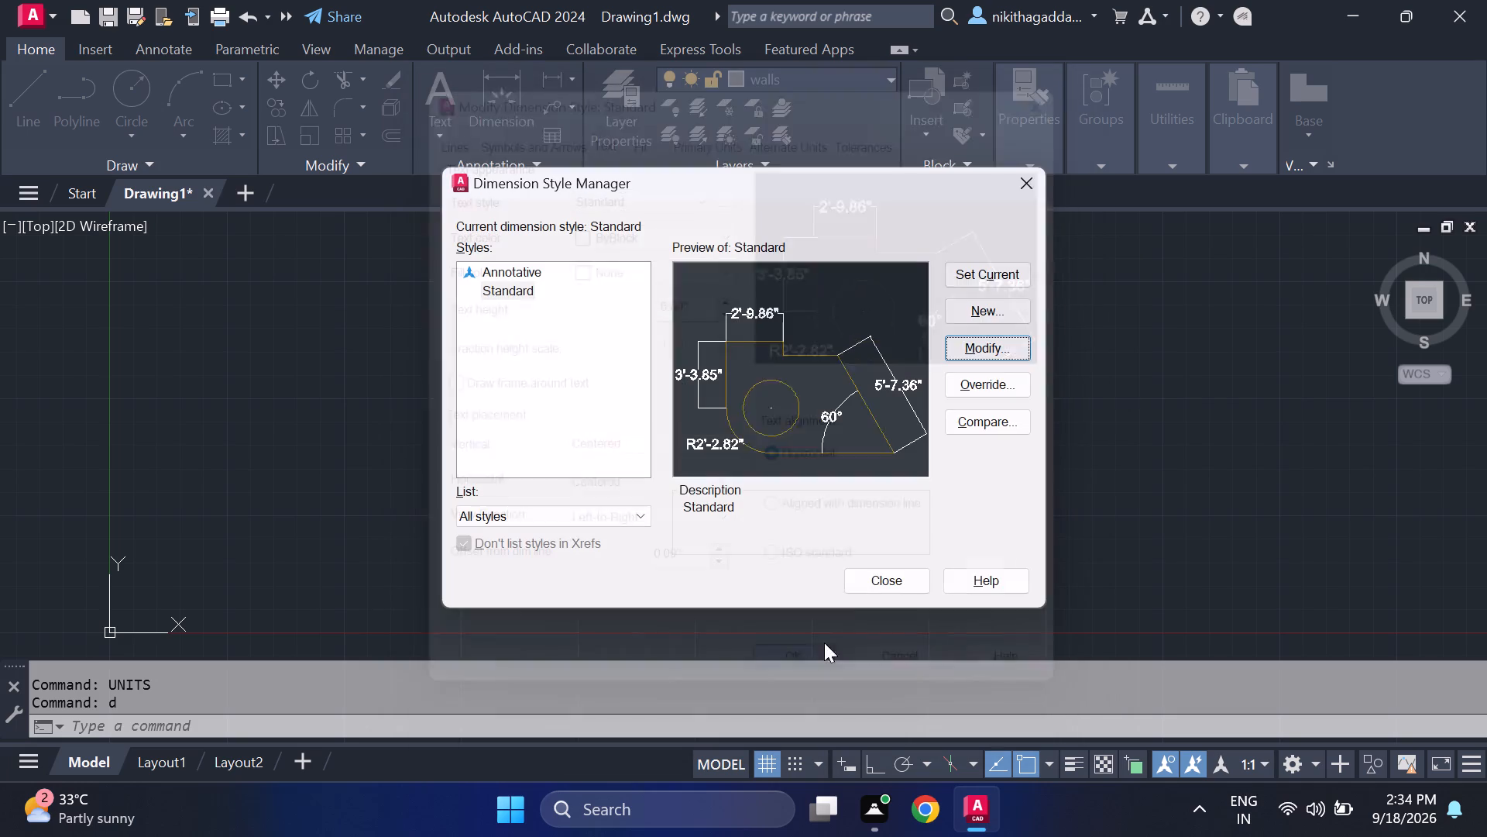
click(1001, 278)
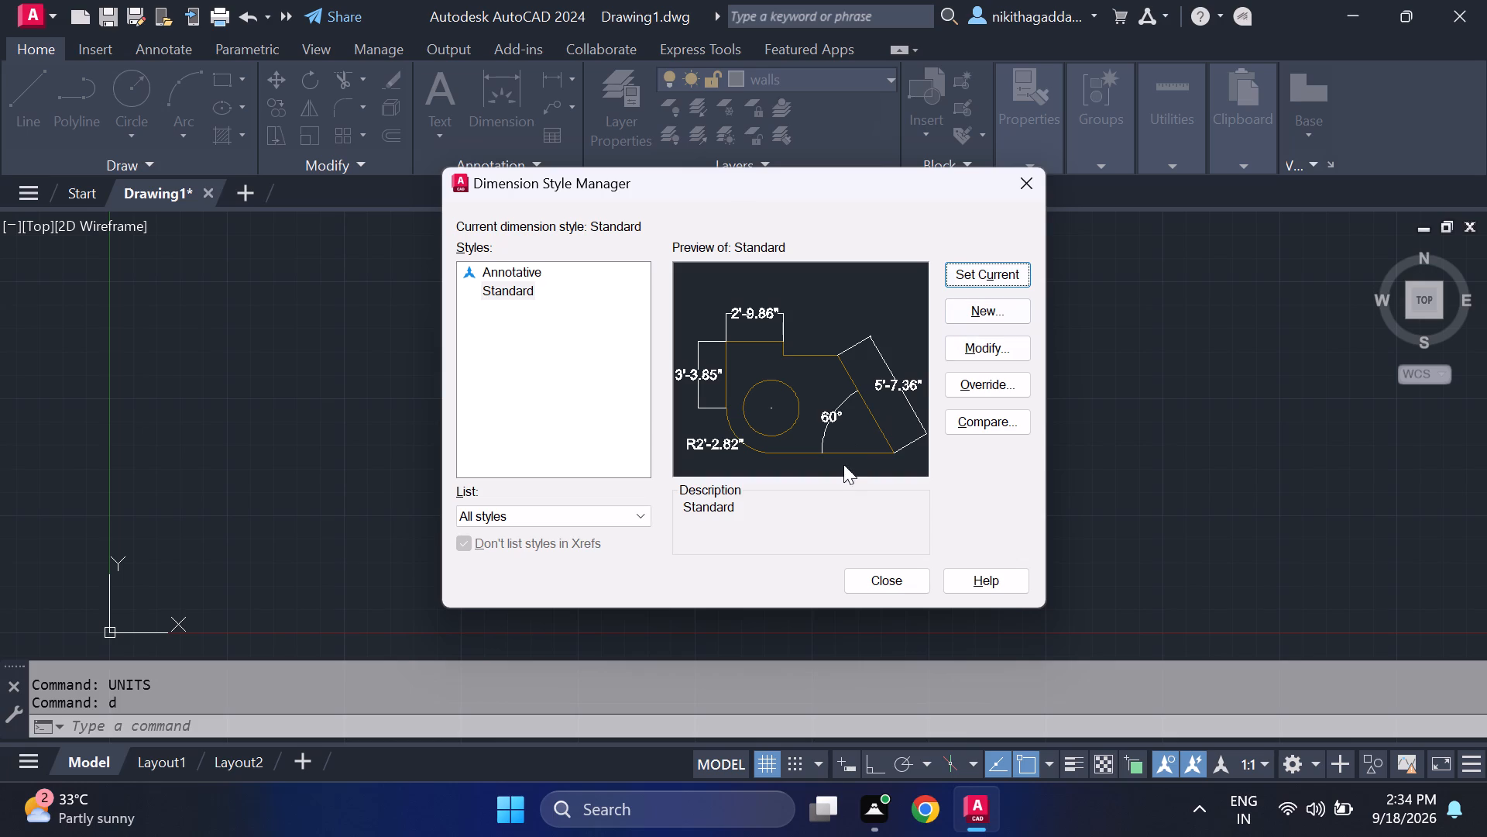
click(878, 584)
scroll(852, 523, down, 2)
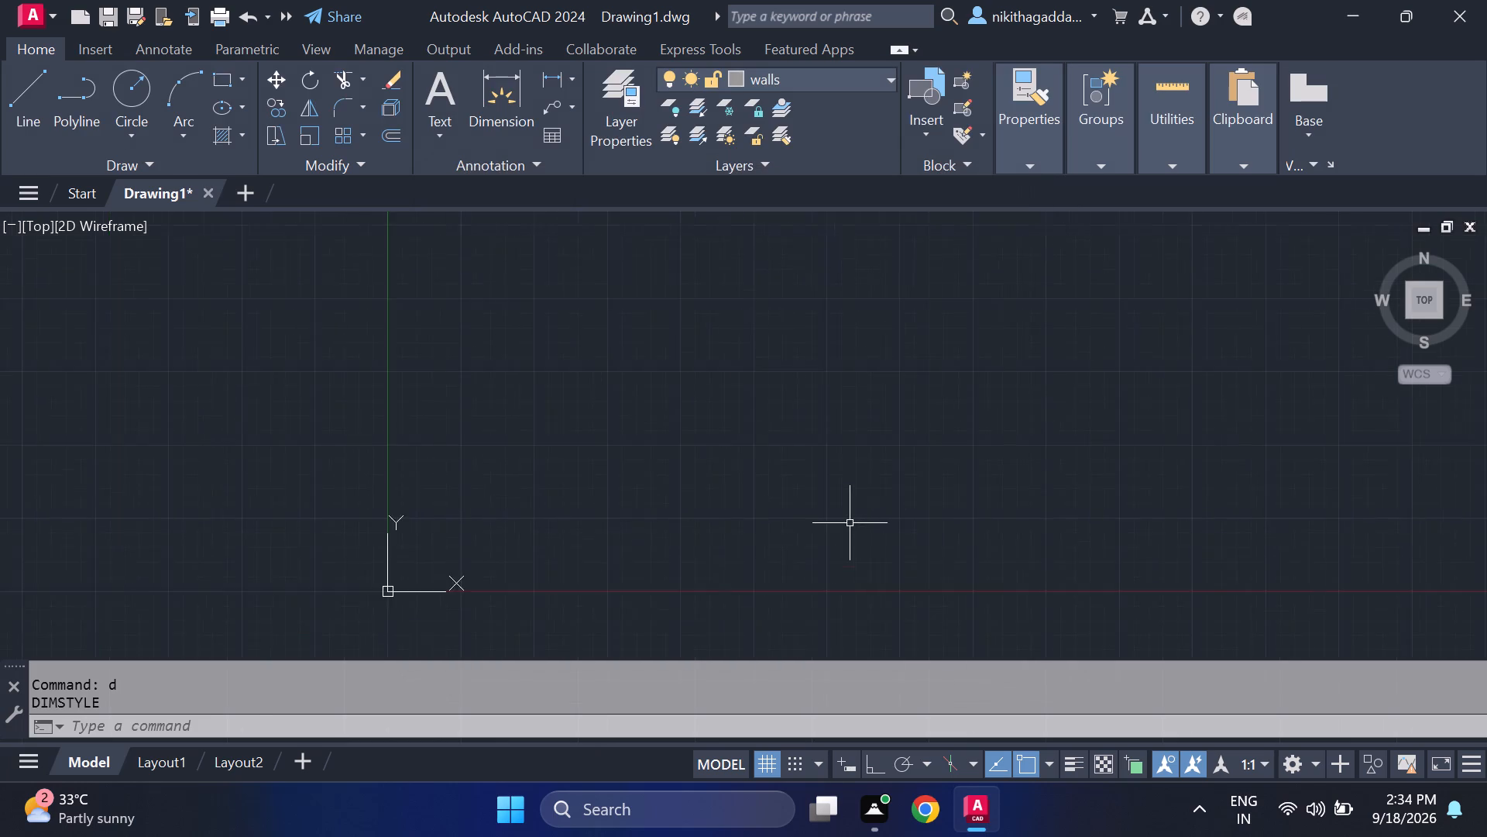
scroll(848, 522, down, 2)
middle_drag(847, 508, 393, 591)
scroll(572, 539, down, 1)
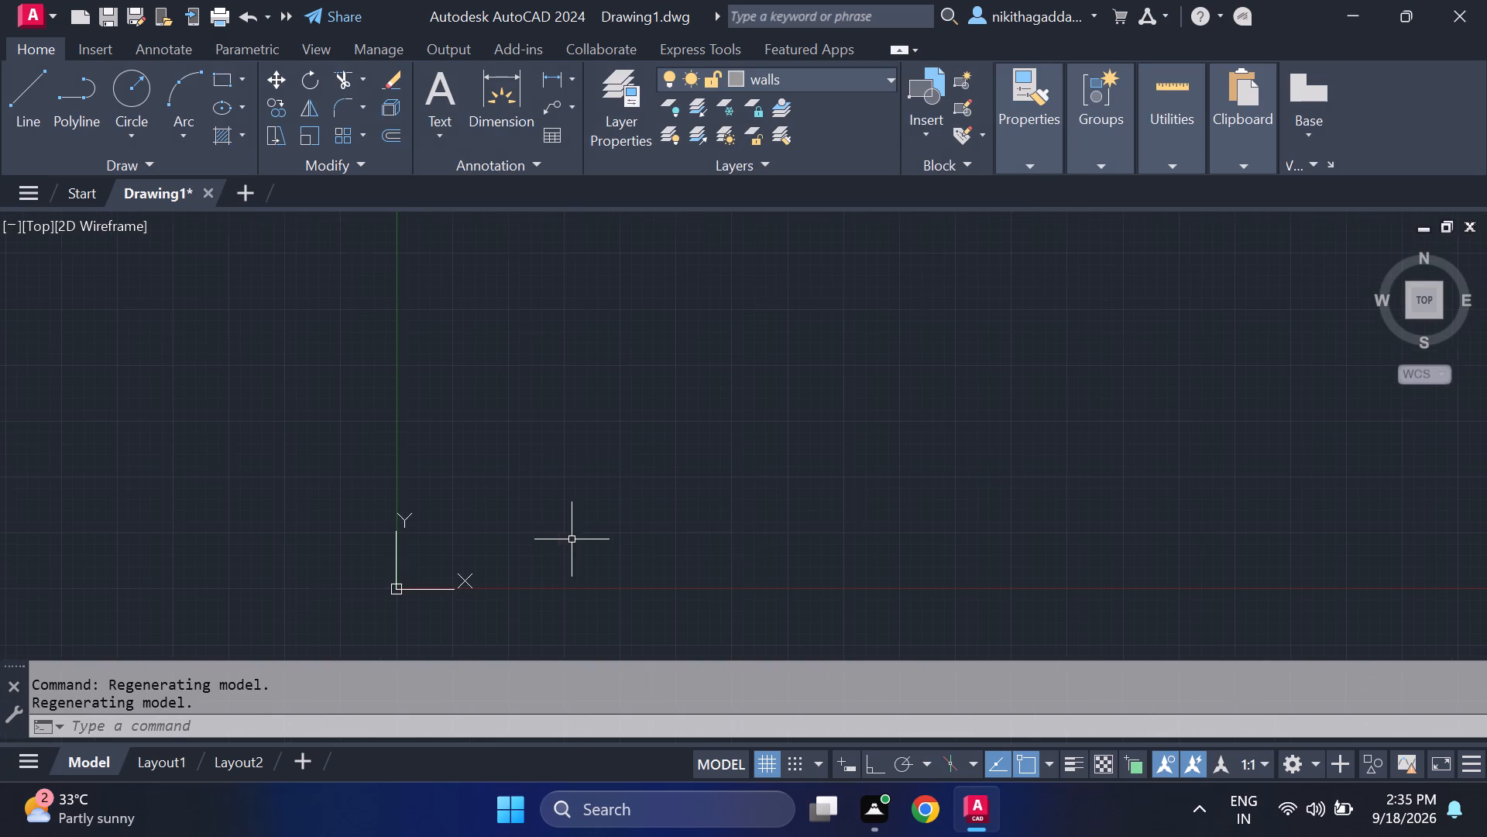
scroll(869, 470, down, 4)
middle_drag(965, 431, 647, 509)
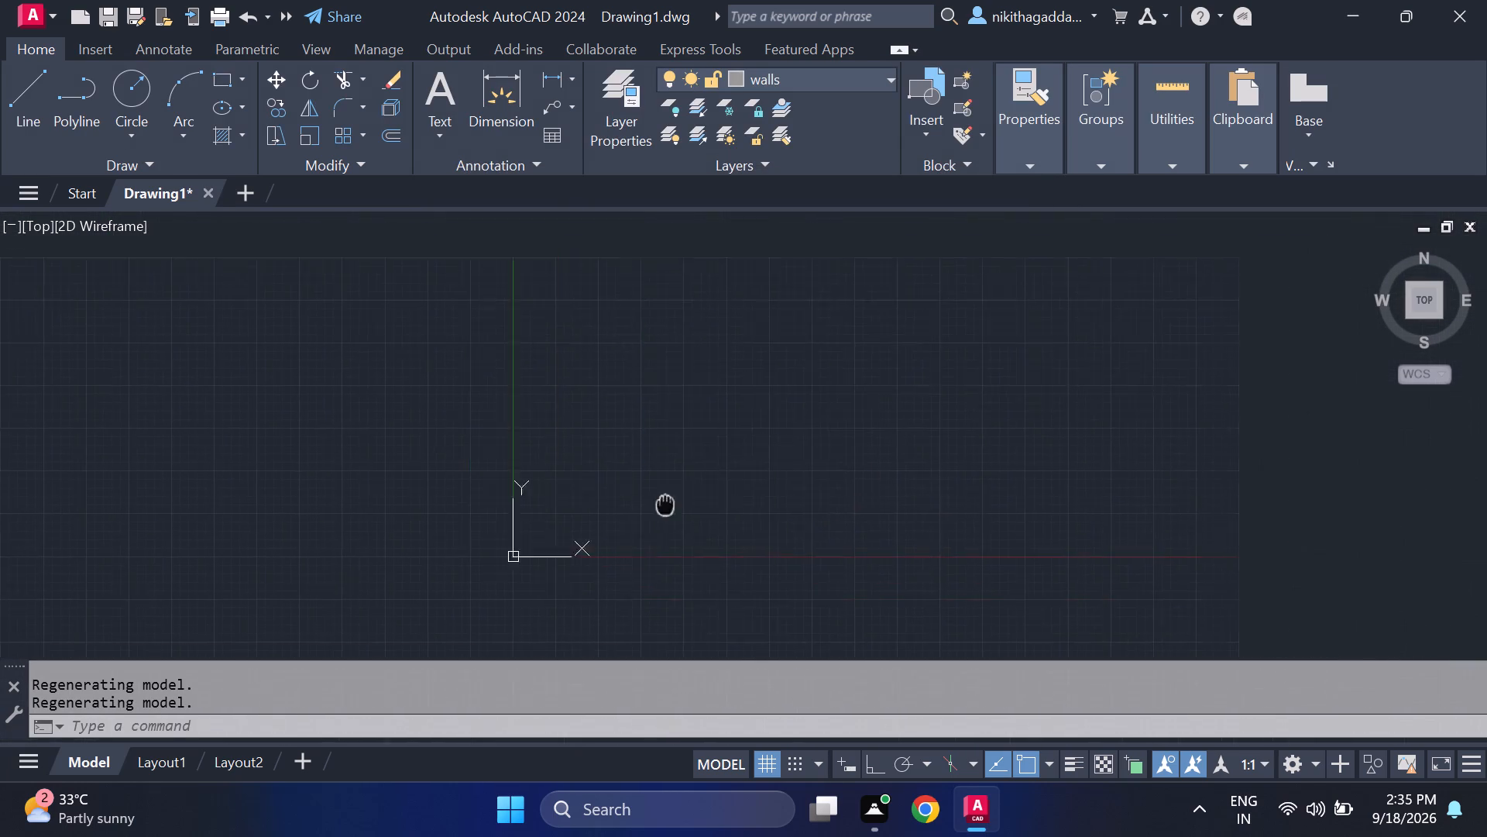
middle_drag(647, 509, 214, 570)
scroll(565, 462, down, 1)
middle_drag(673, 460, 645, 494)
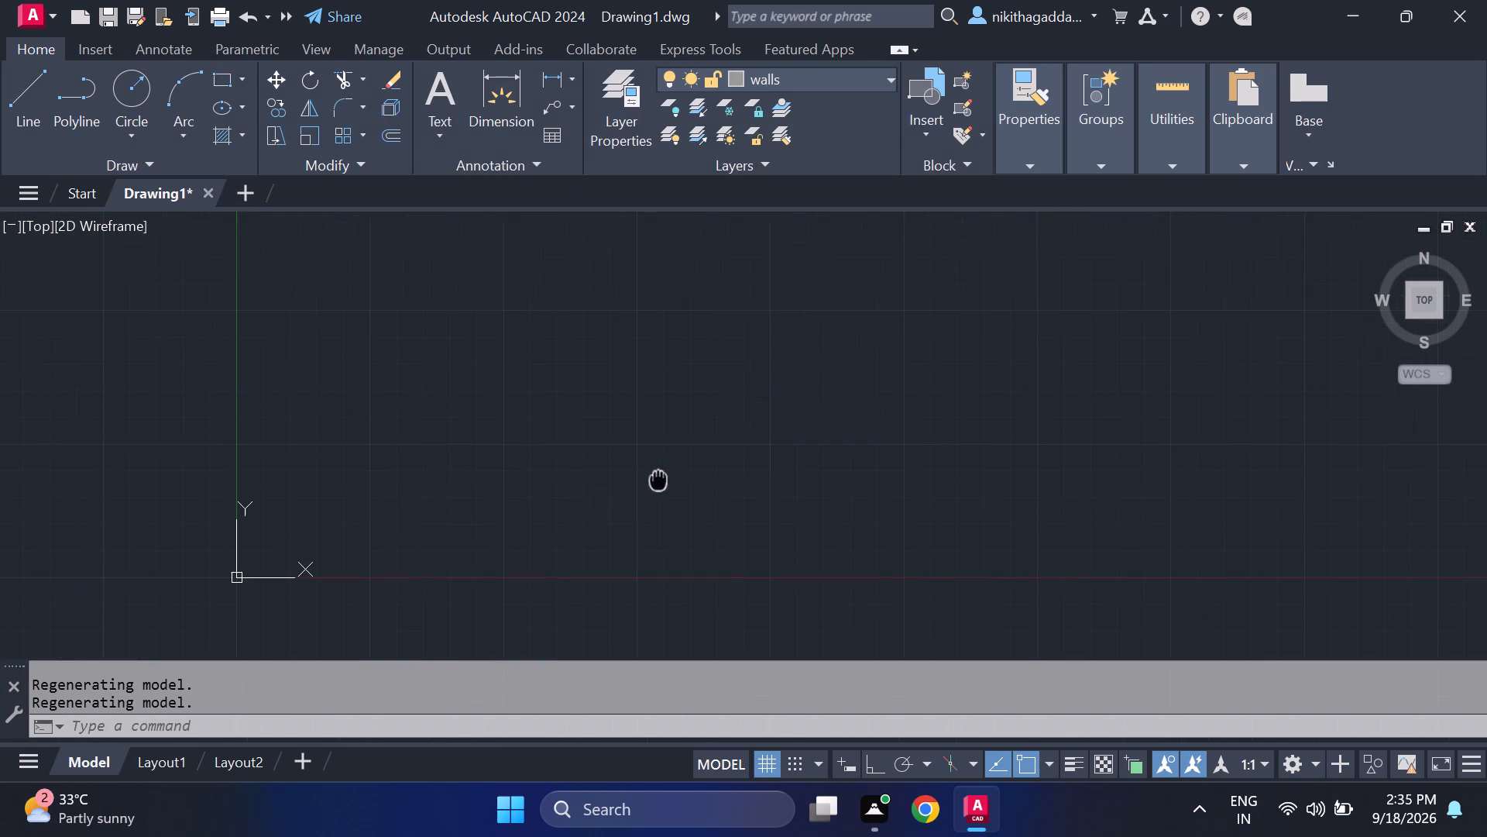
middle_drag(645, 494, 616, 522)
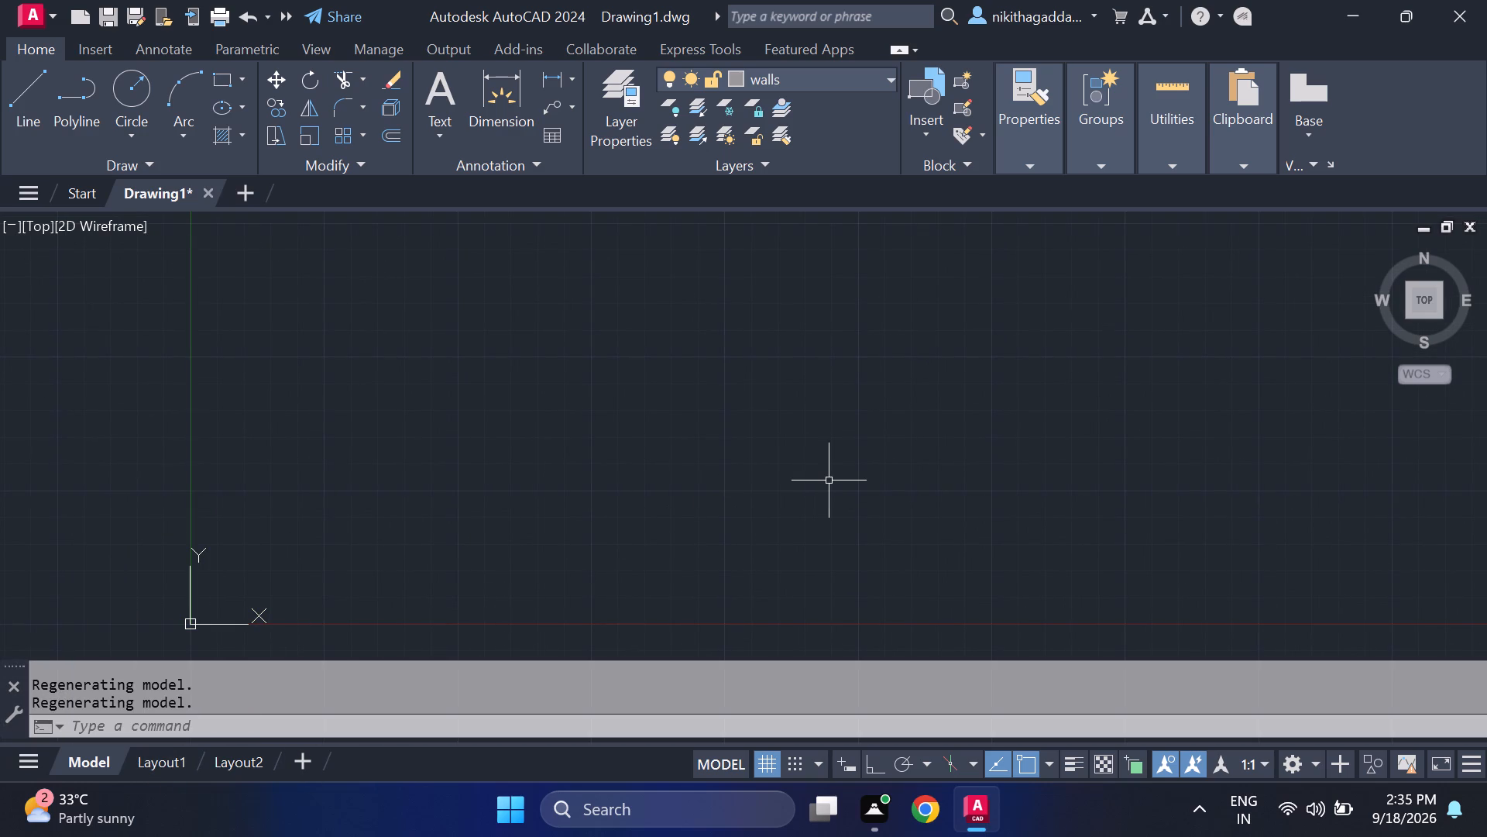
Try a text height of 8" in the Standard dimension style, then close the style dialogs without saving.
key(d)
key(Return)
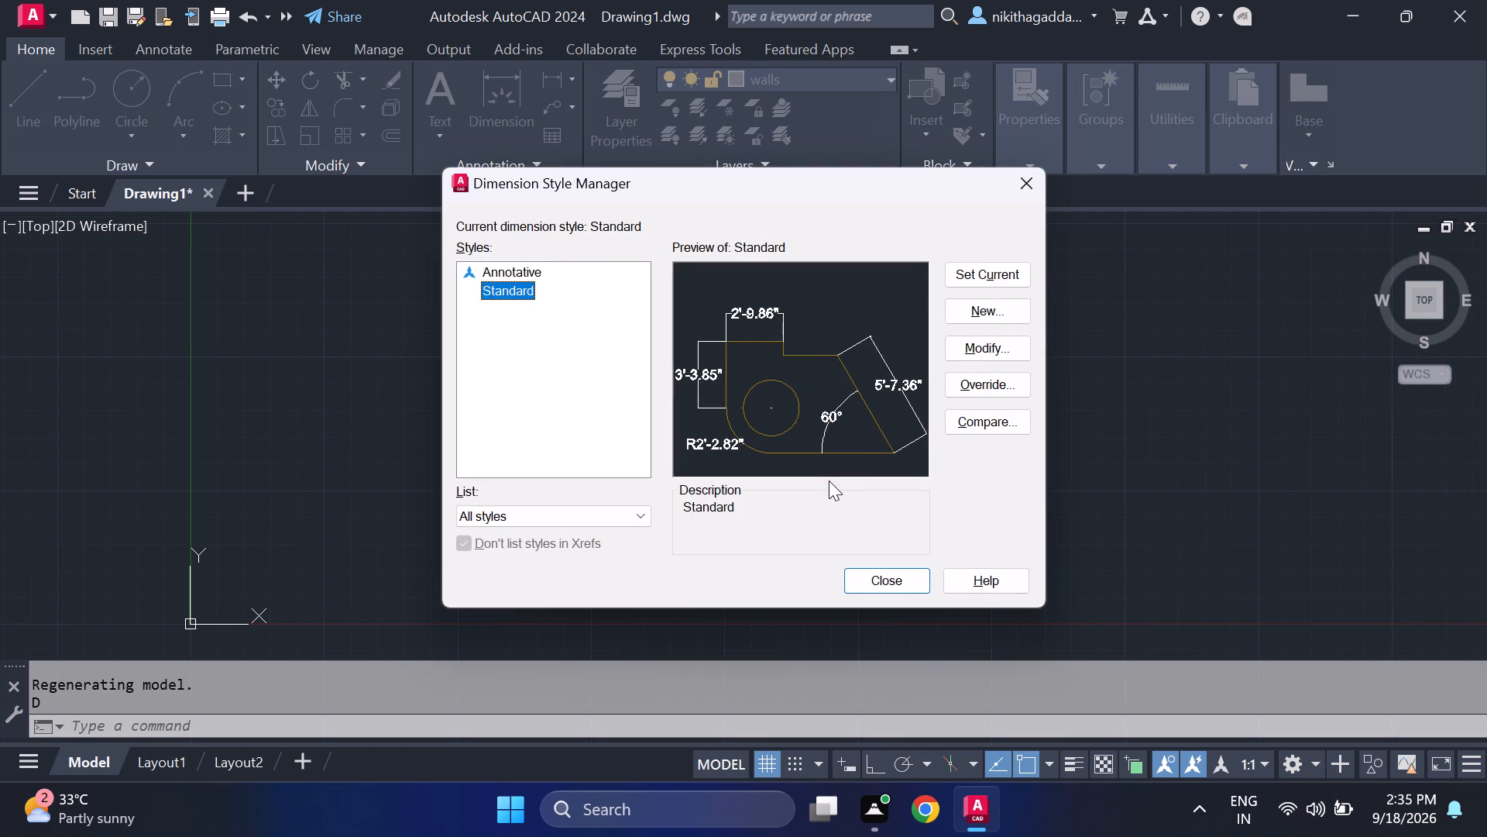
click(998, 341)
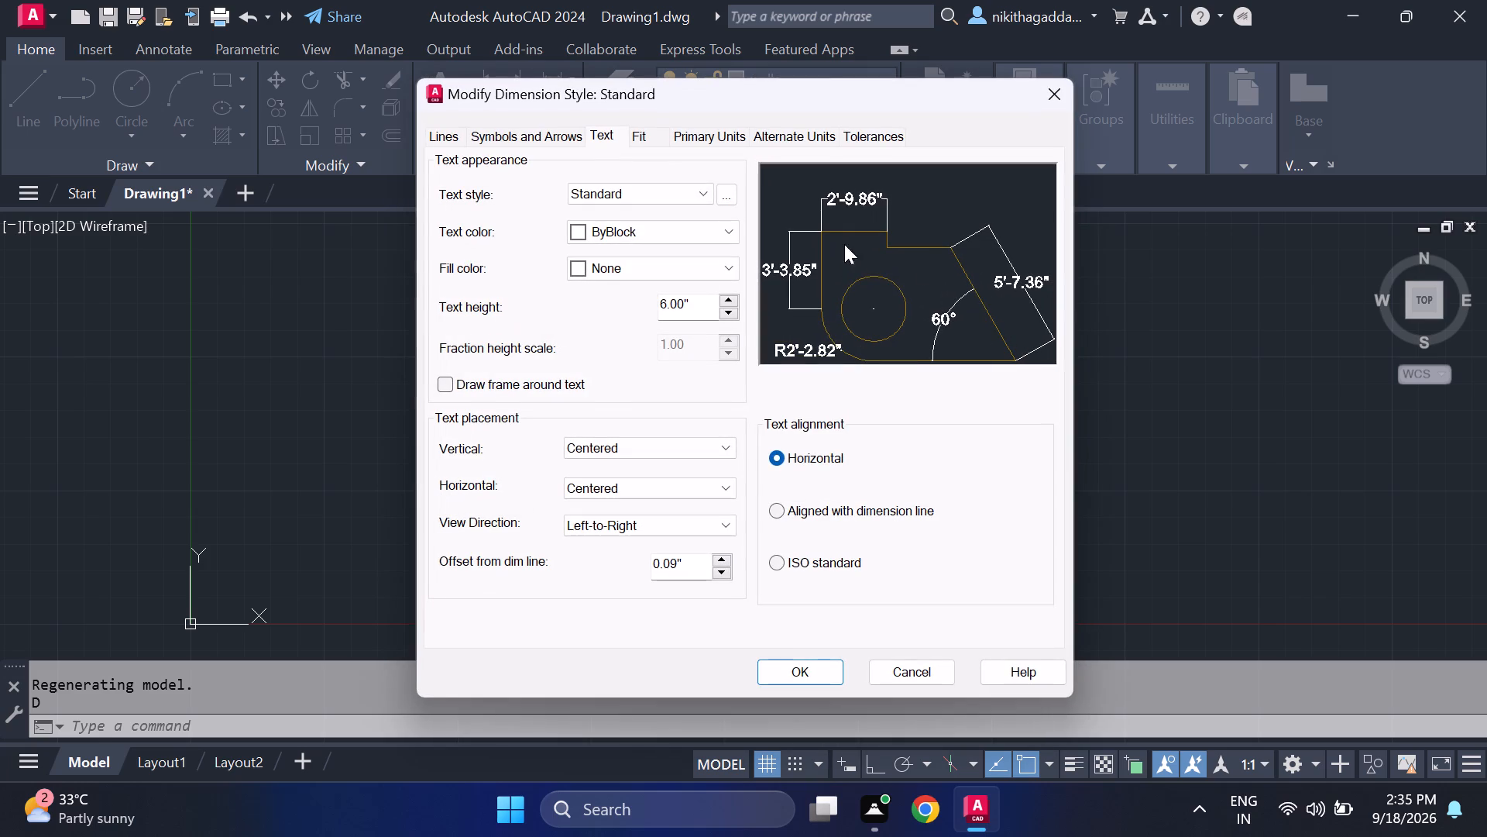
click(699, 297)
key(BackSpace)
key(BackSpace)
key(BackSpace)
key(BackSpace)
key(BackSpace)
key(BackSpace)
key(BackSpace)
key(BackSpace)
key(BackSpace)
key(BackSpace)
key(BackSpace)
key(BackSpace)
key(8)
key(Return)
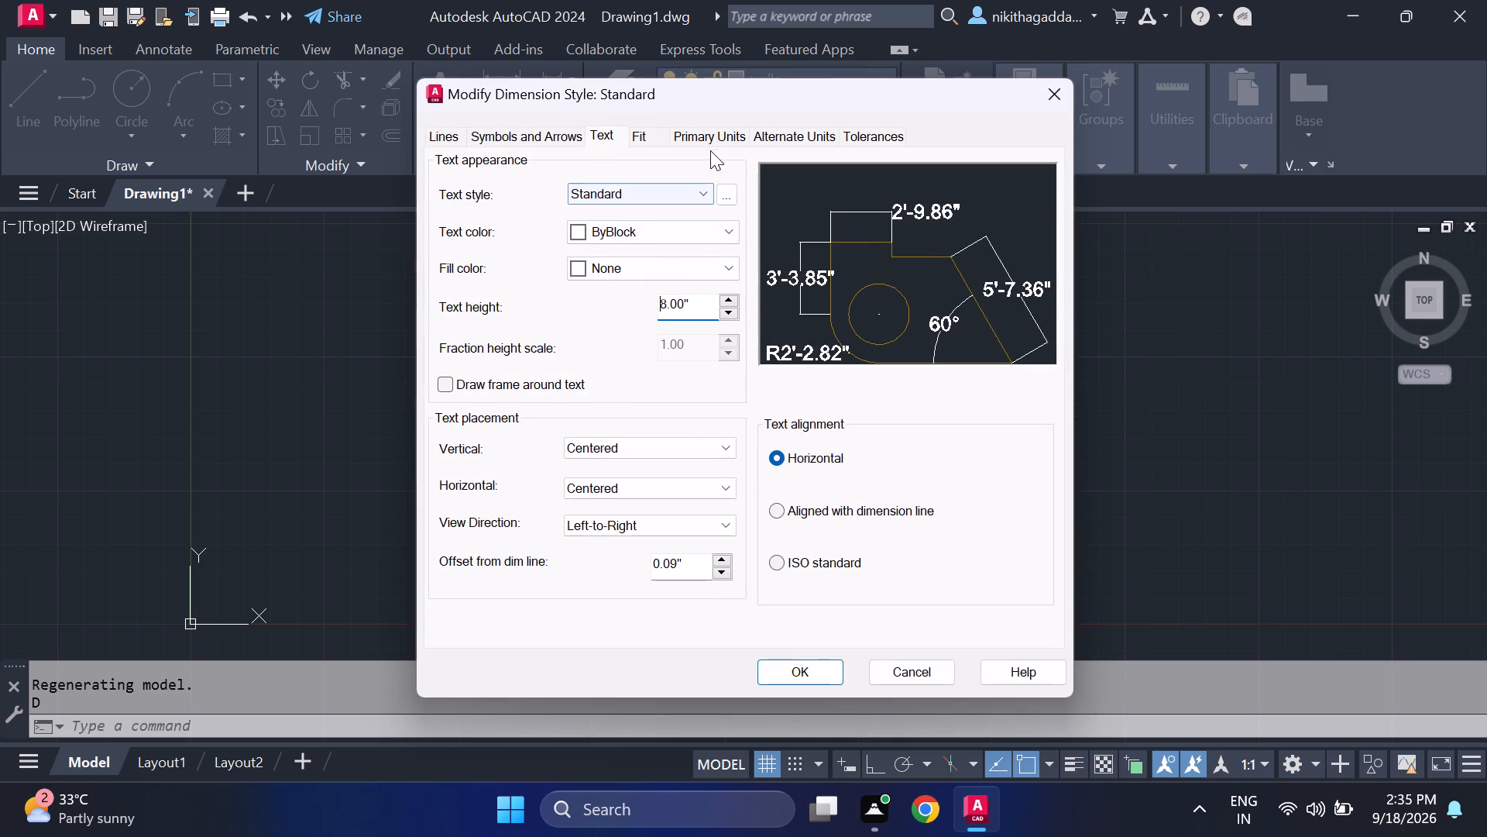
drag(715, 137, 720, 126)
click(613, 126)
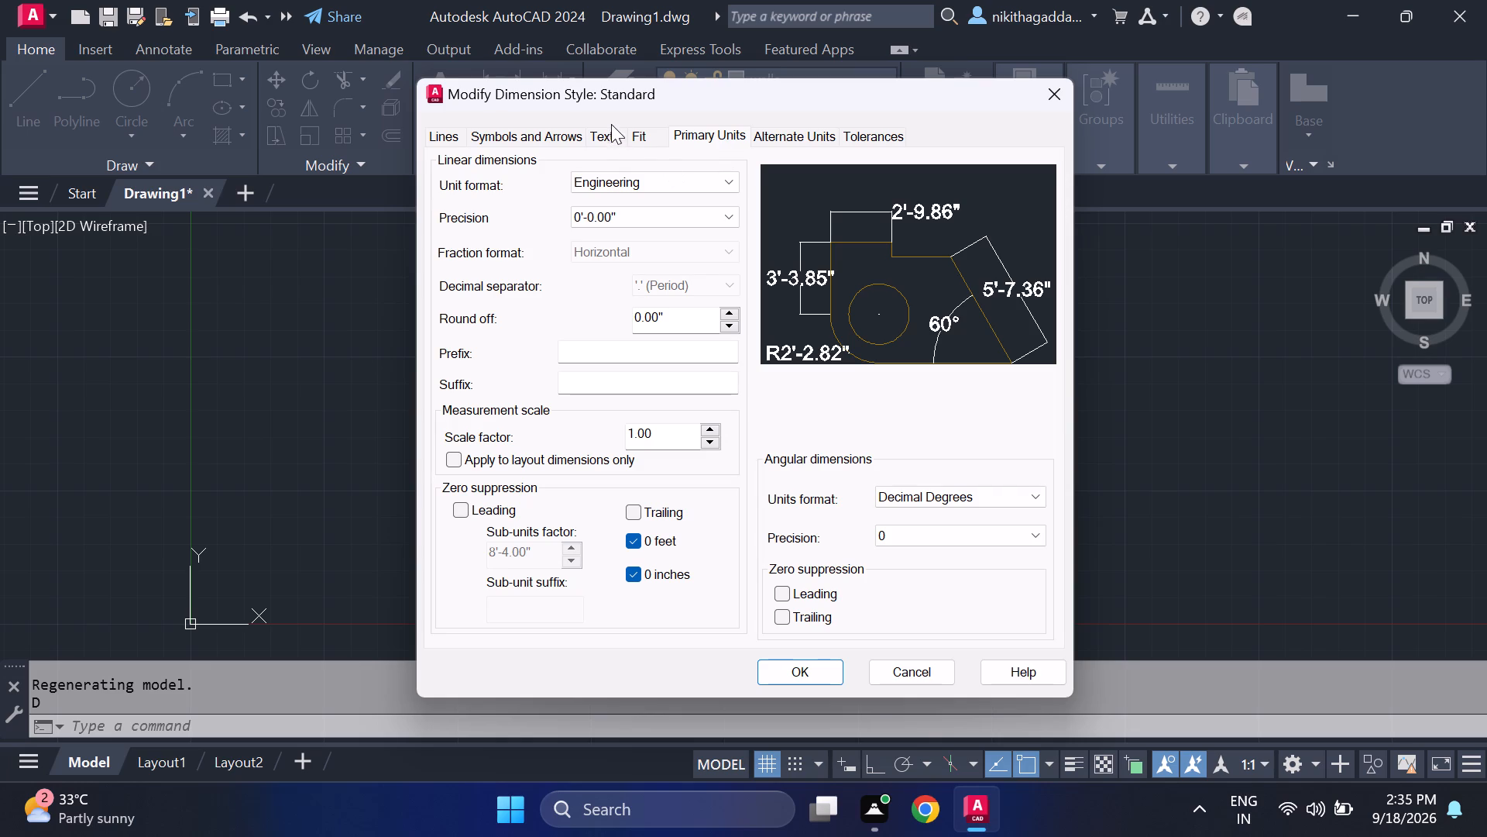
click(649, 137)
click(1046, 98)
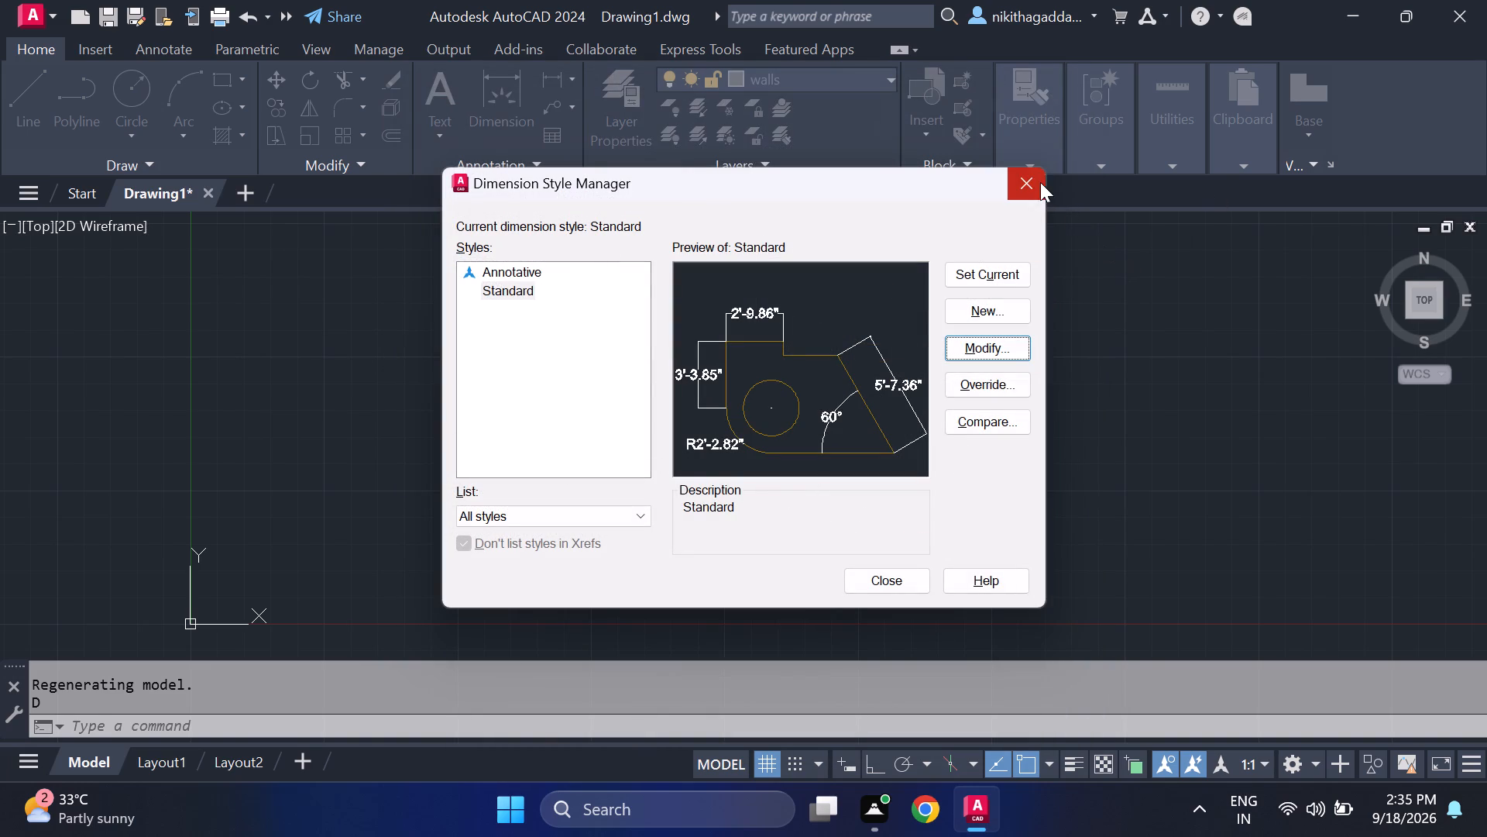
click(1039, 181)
Check the length type and precision in the Drawing Units settings.
text(units)
key(Return)
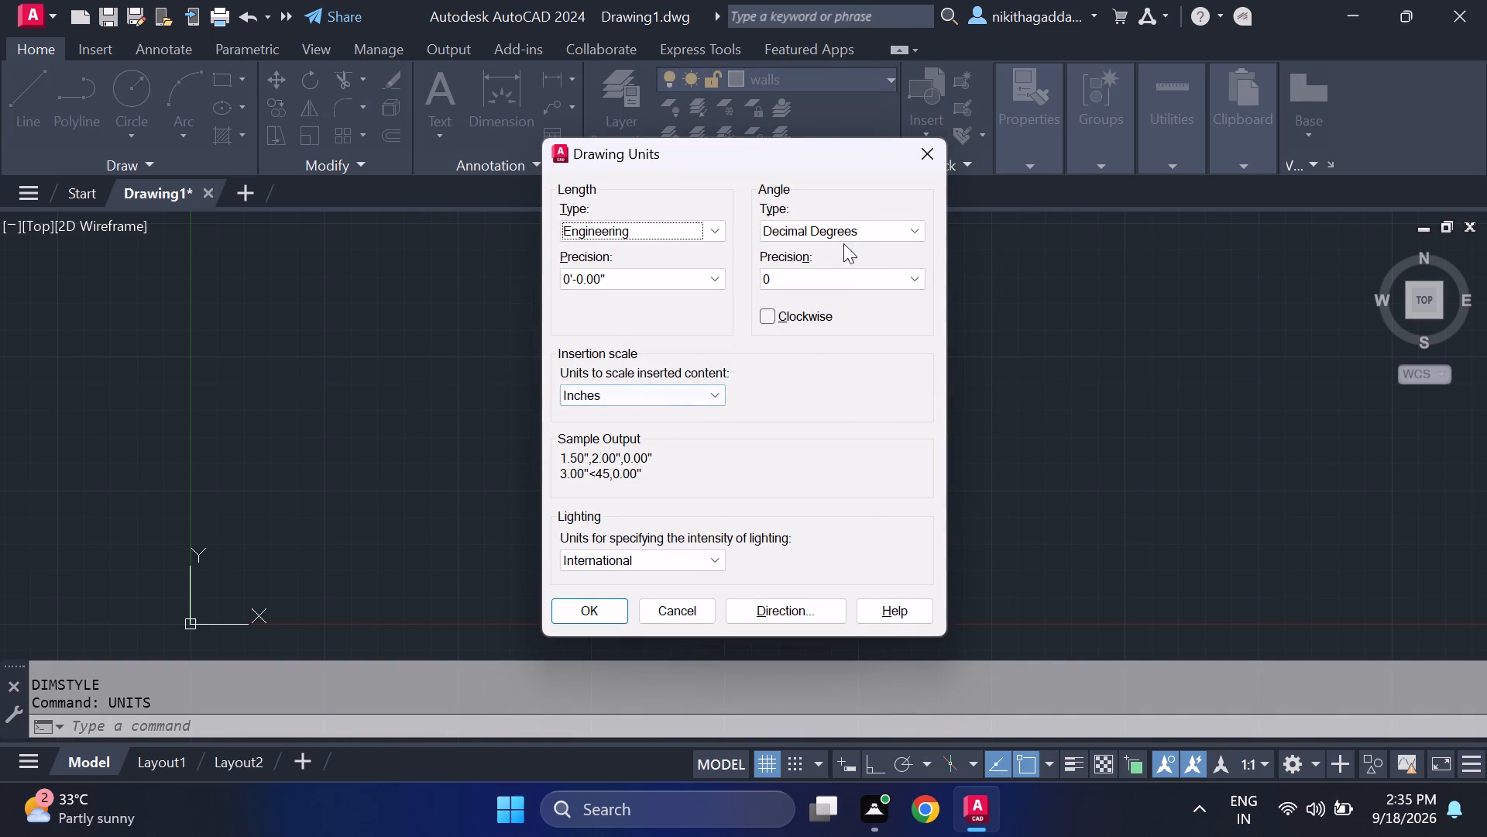
click(582, 611)
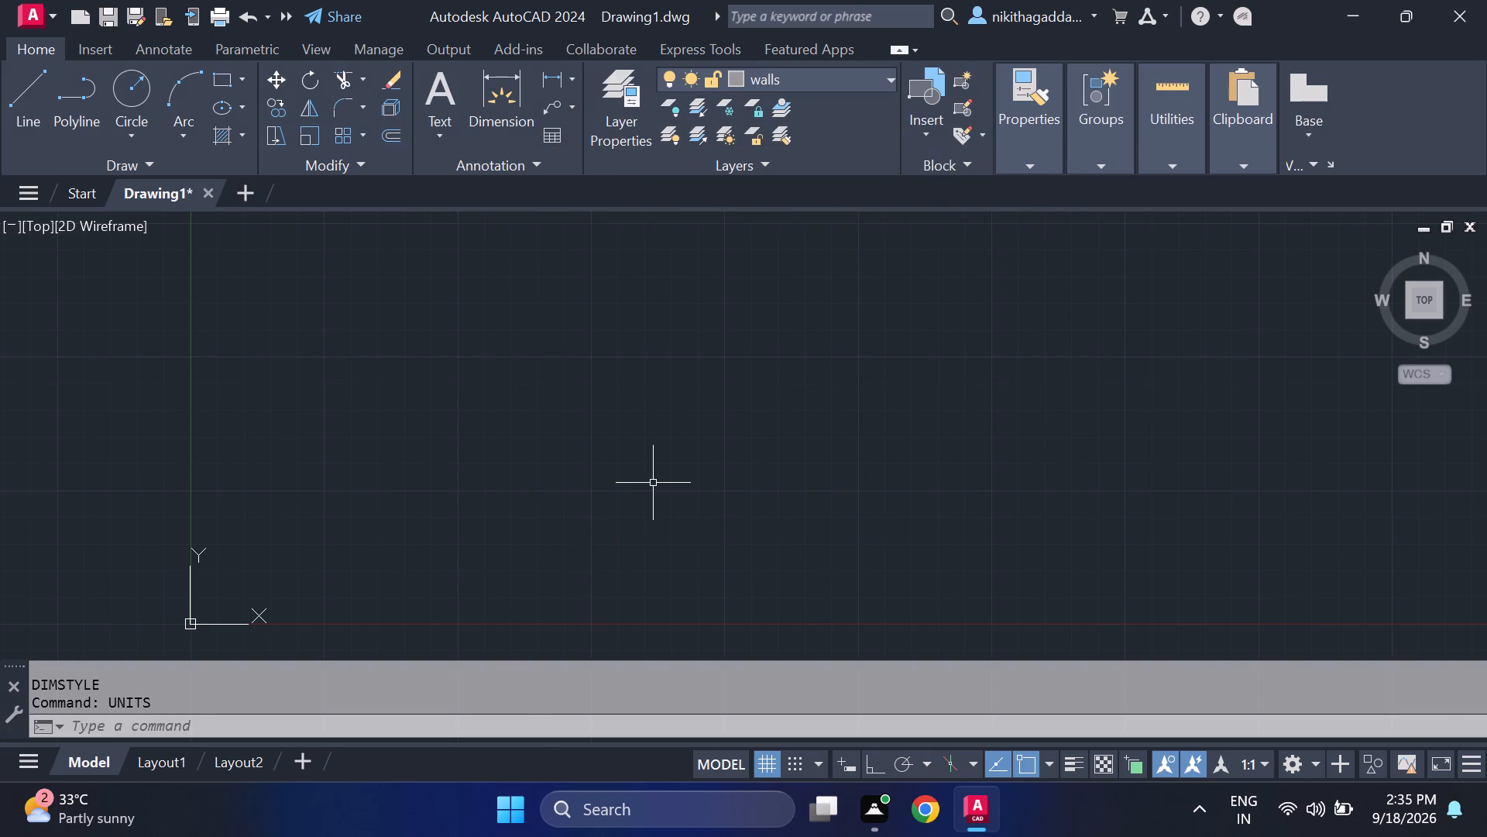
Start a line in the empty drawing area with Ortho on and draw the top wall 20' horizontally to the right.
scroll(653, 481, down, 1)
middle_click(682, 451)
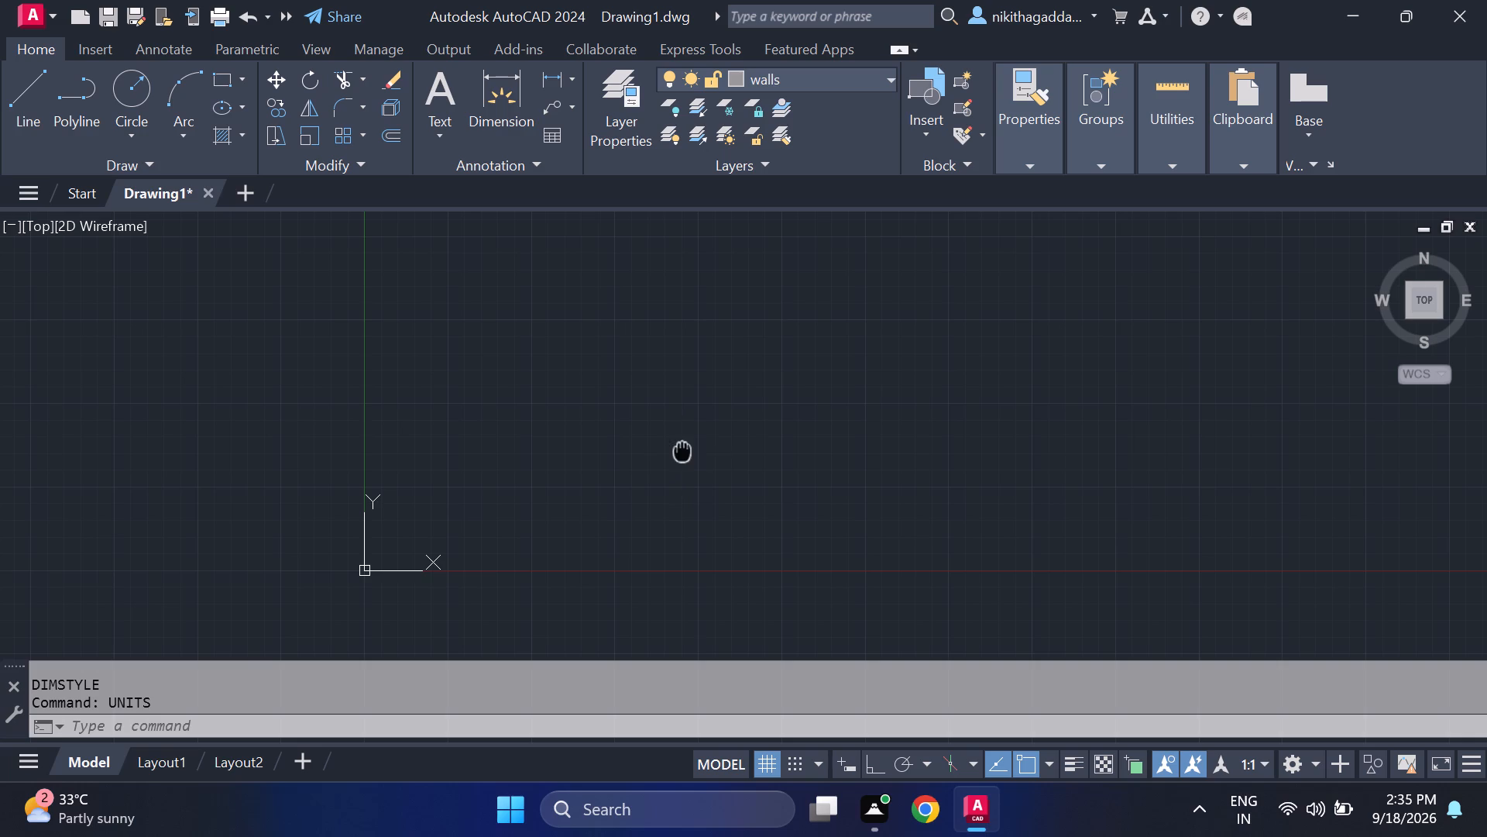
scroll(682, 451, up, 1)
scroll(682, 451, down, 1)
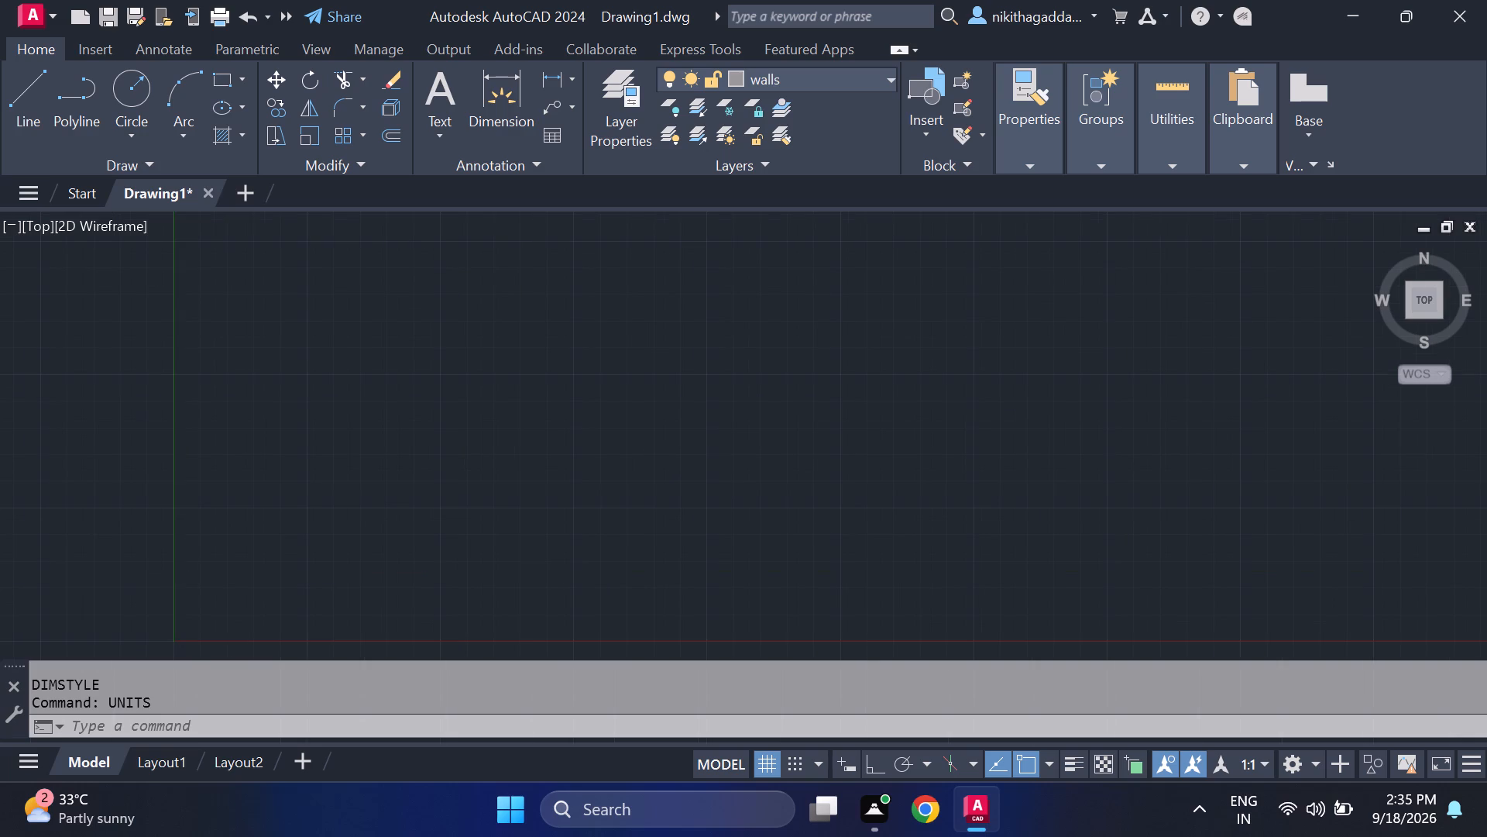
middle_drag(682, 451, 273, 577)
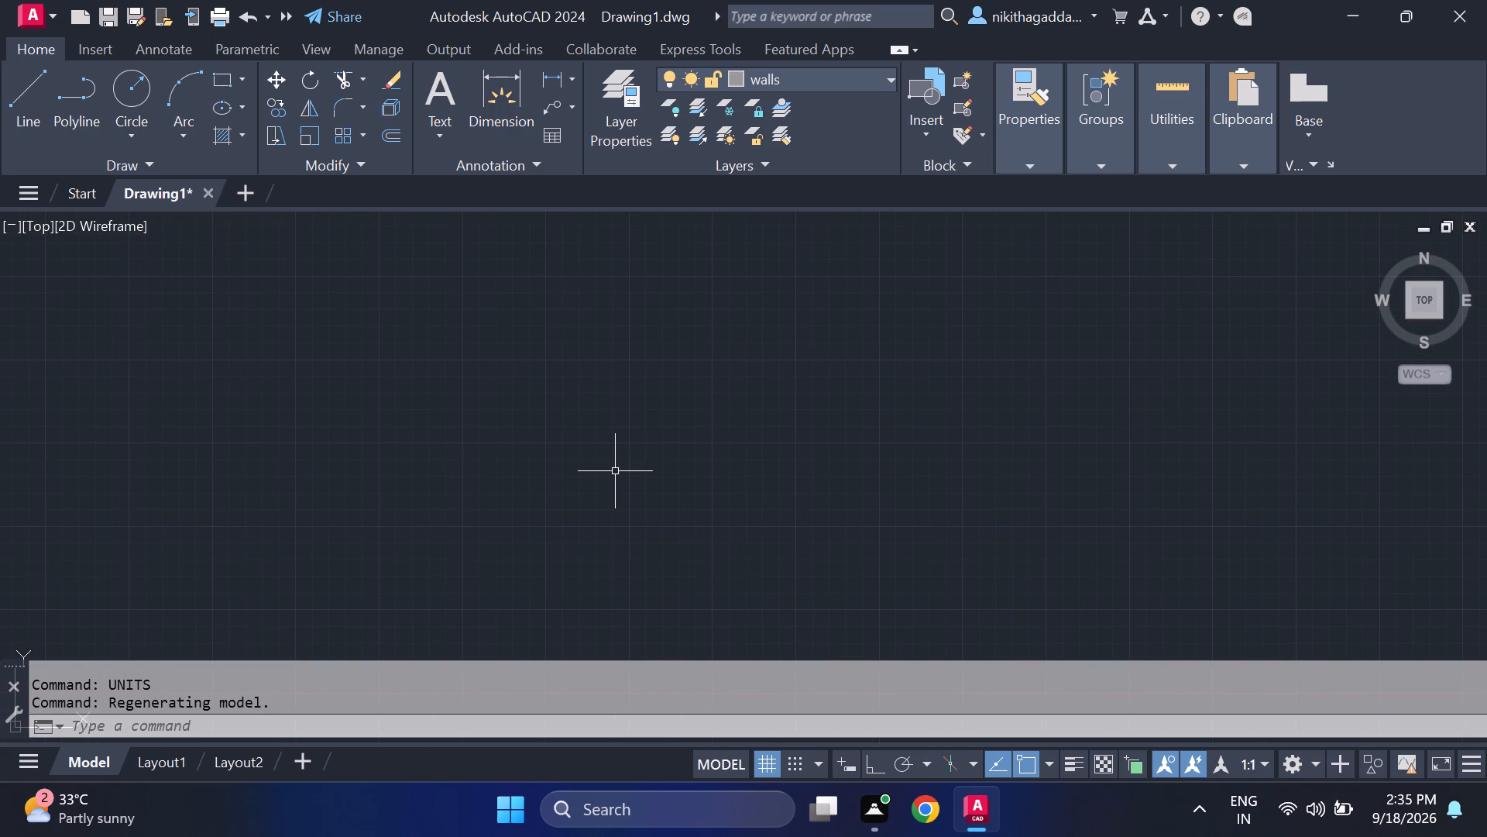
key(l)
key(Return)
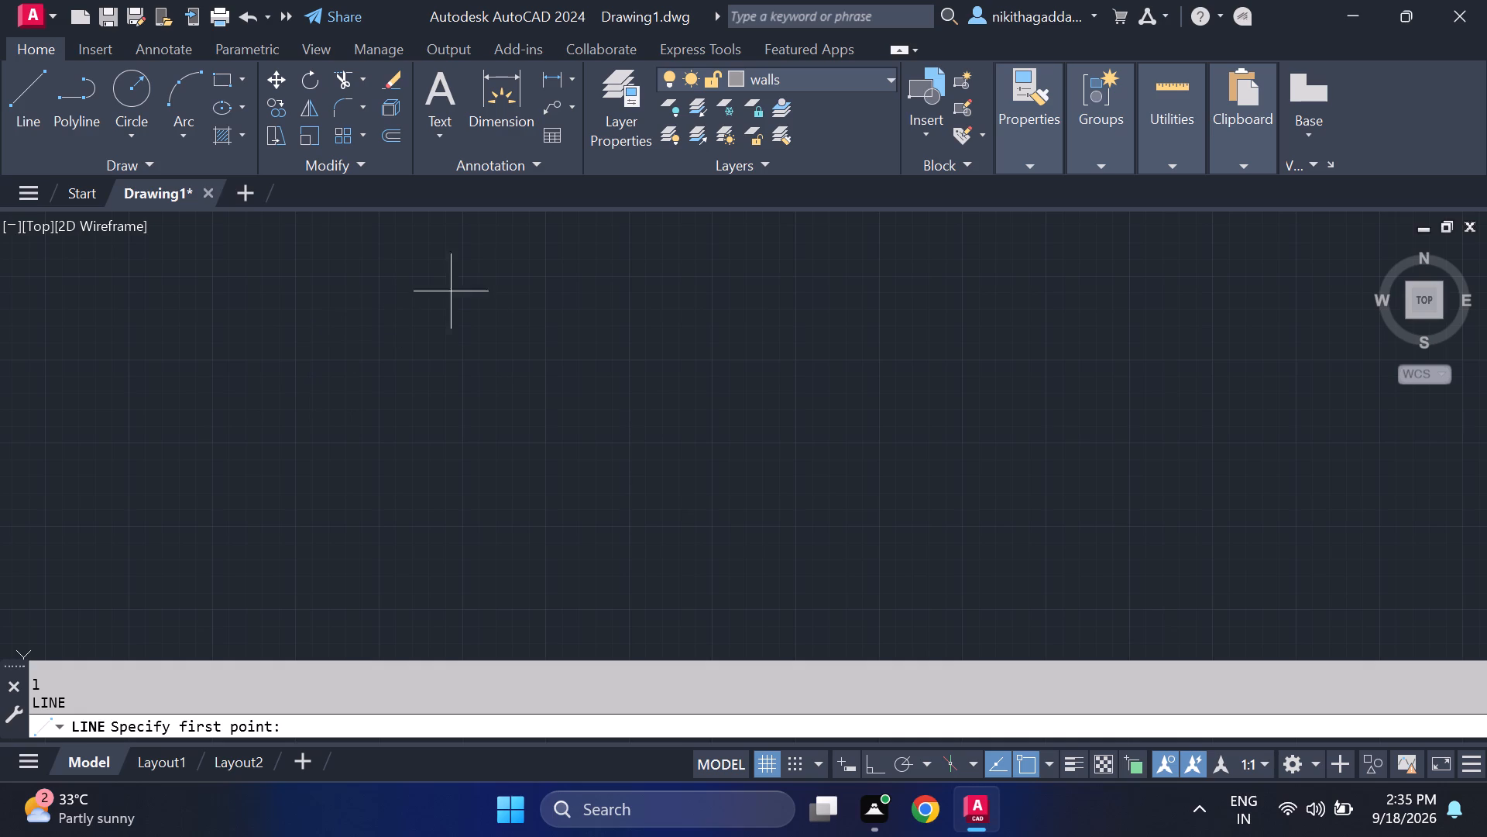
click(451, 308)
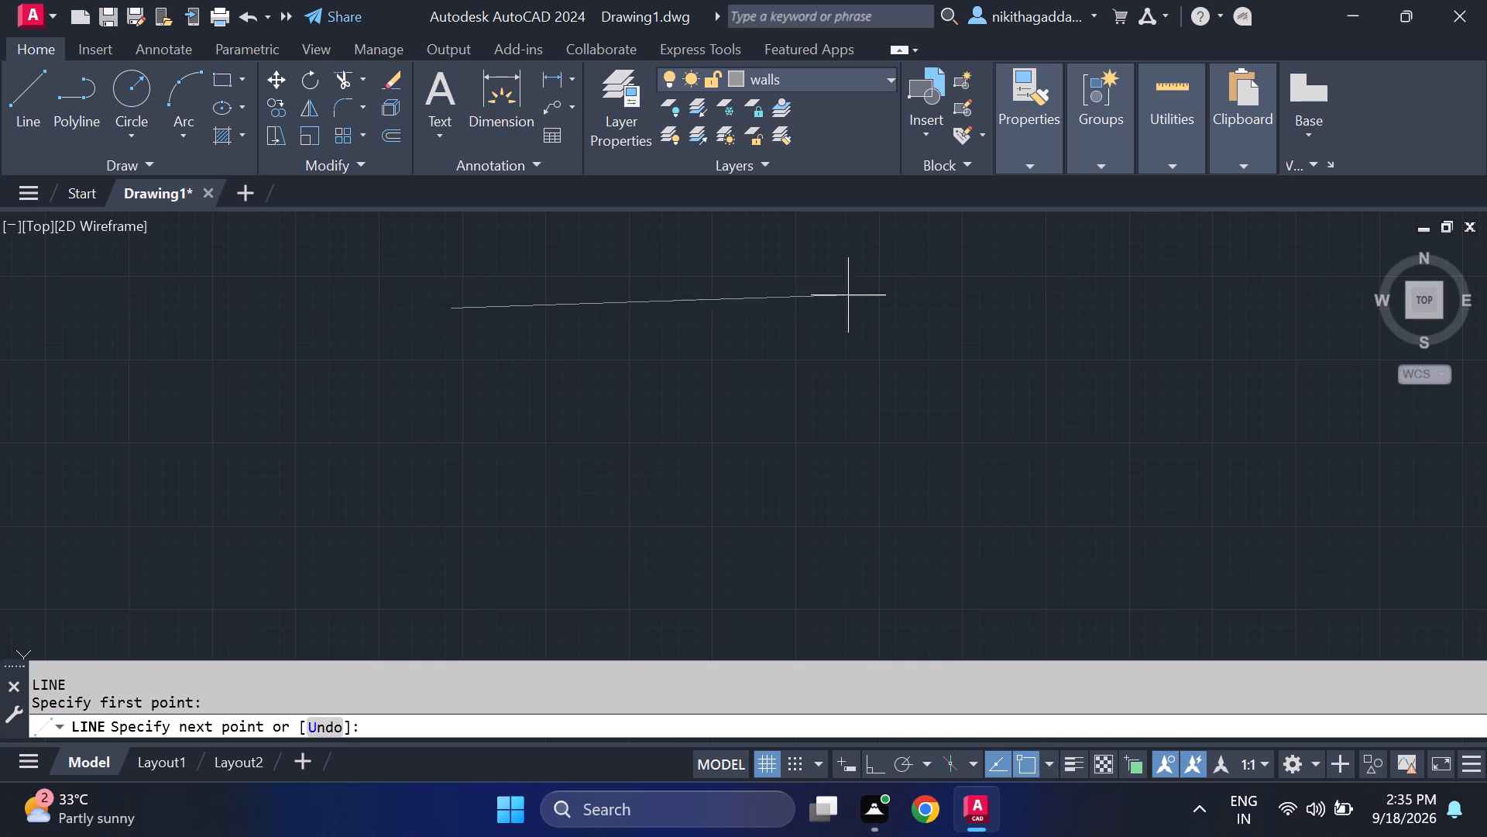
key(F8)
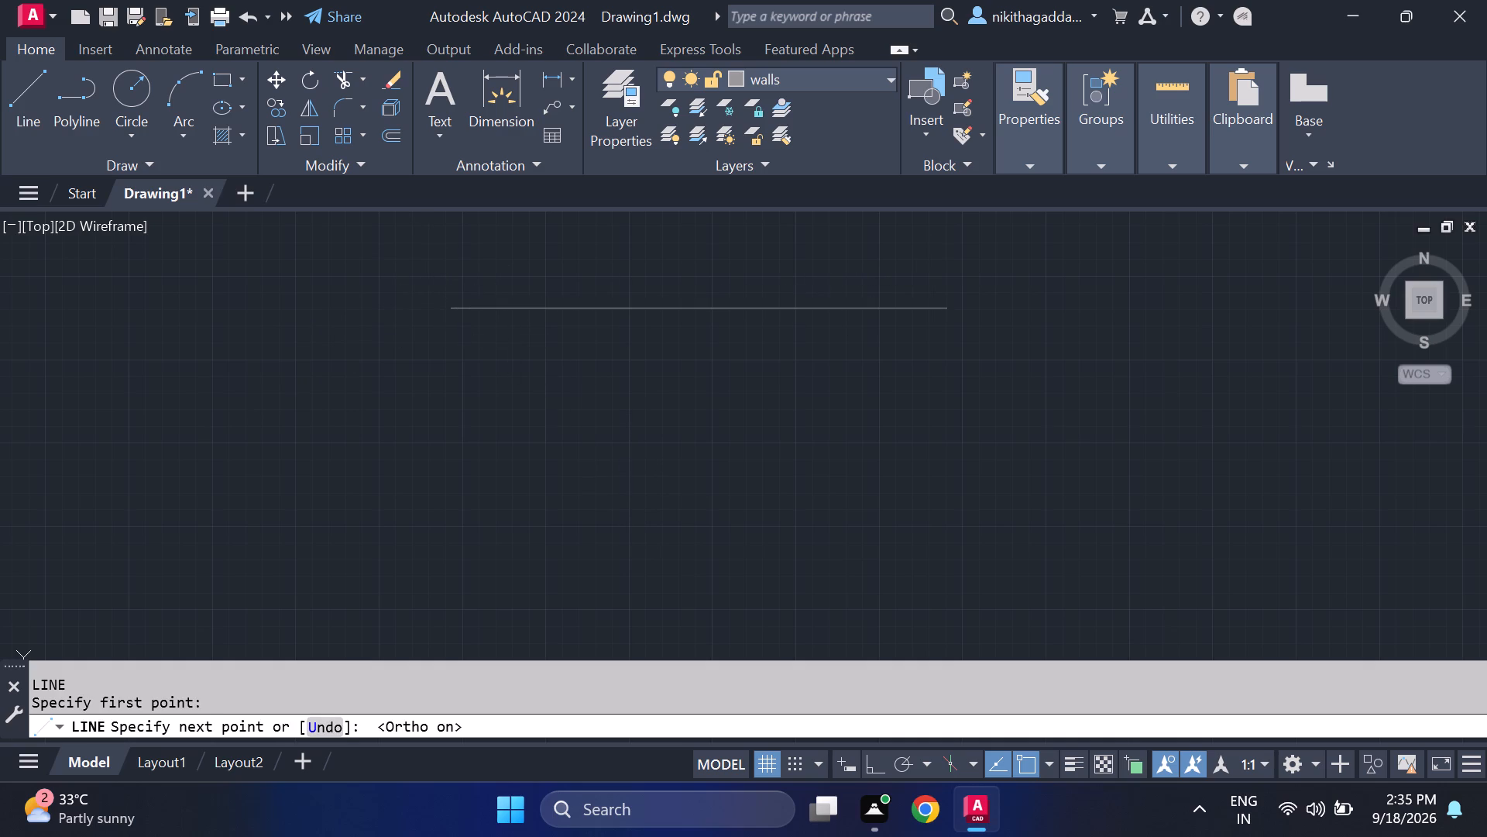
text(20')
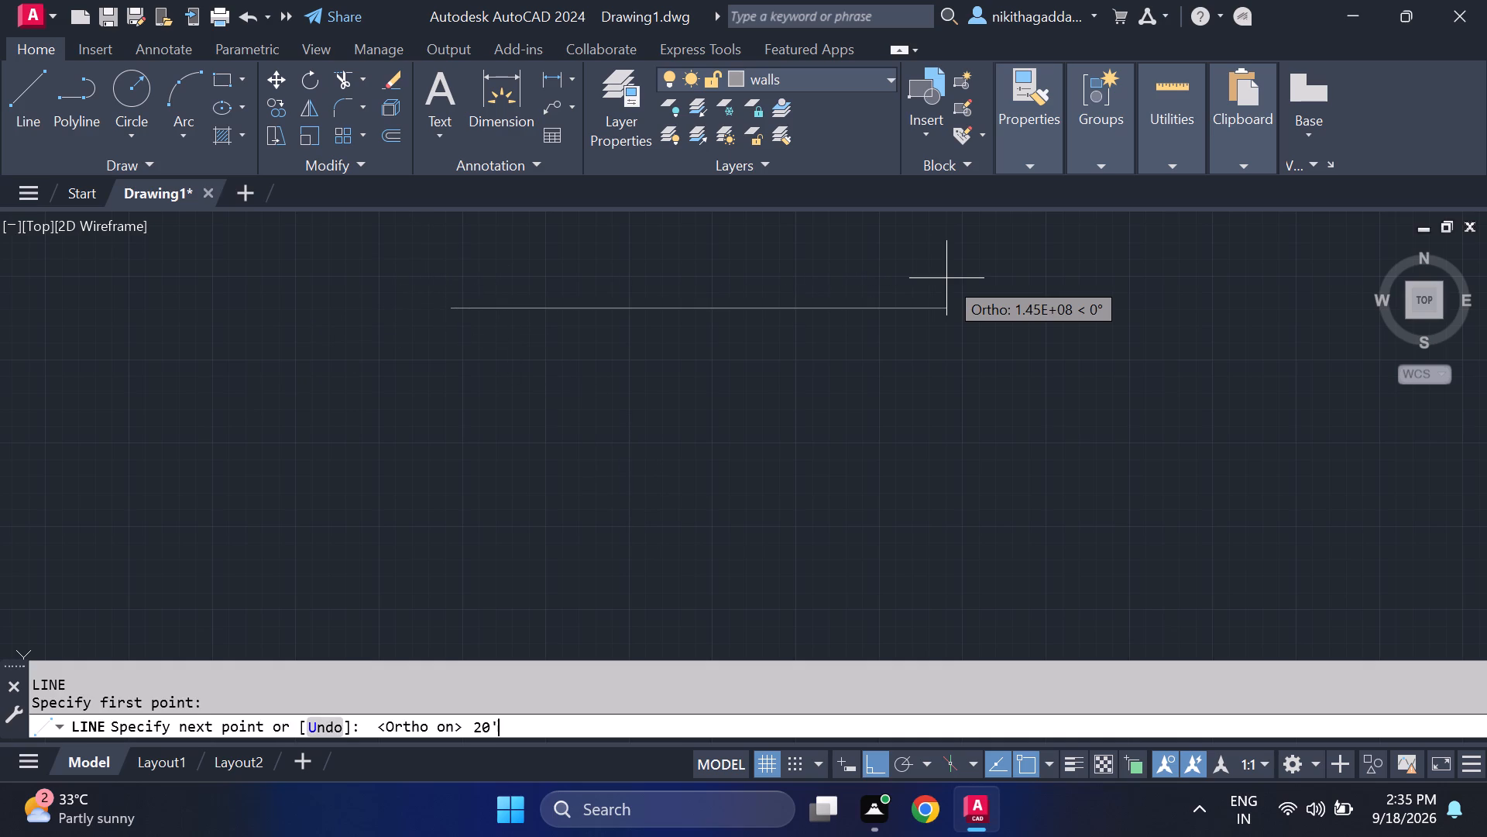
key(Return)
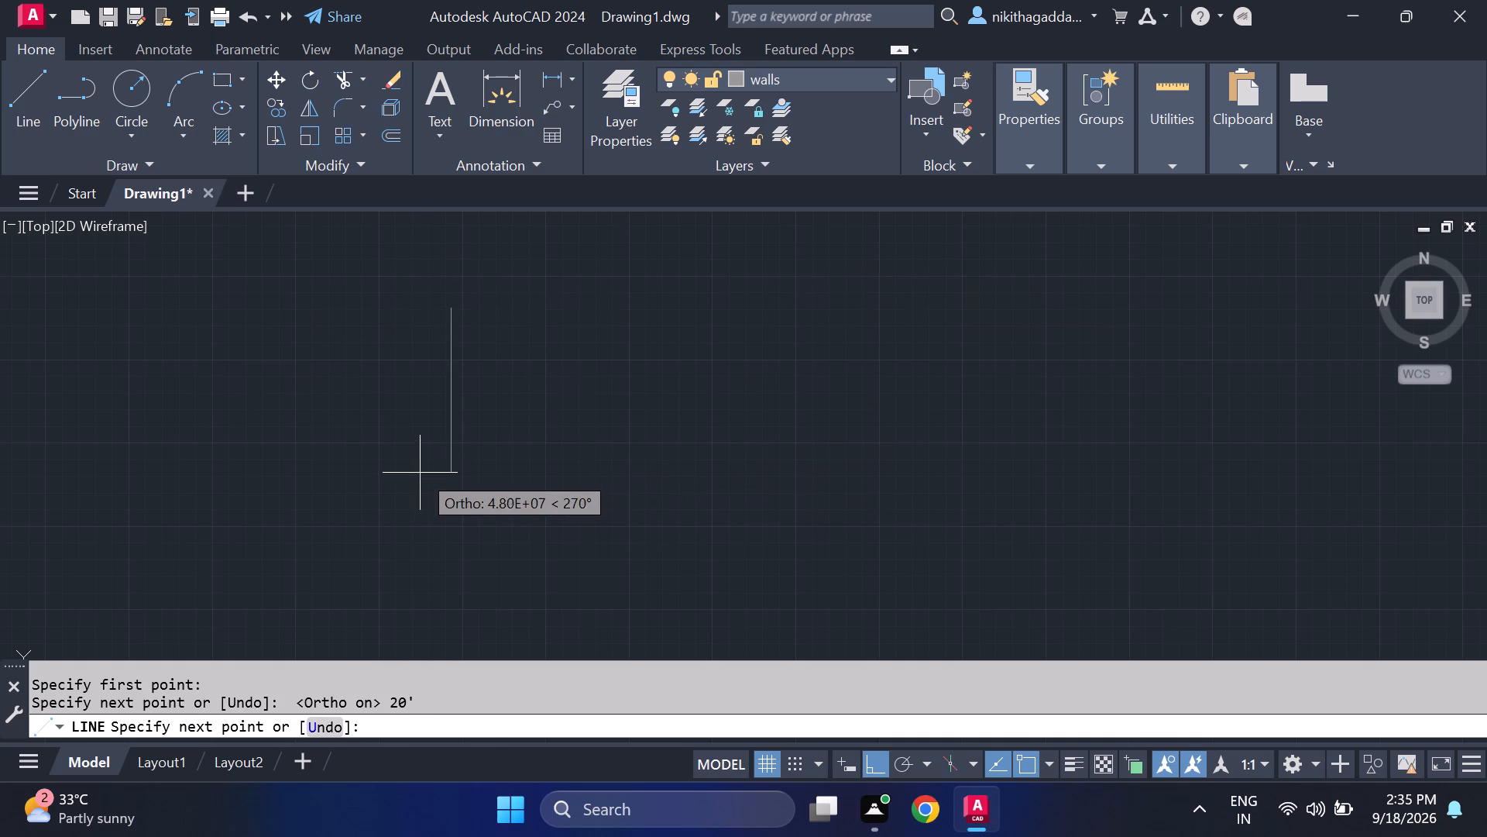
Continue the line 30' straight down from the top wall's right end to form the right wall.
scroll(452, 304, up, 9)
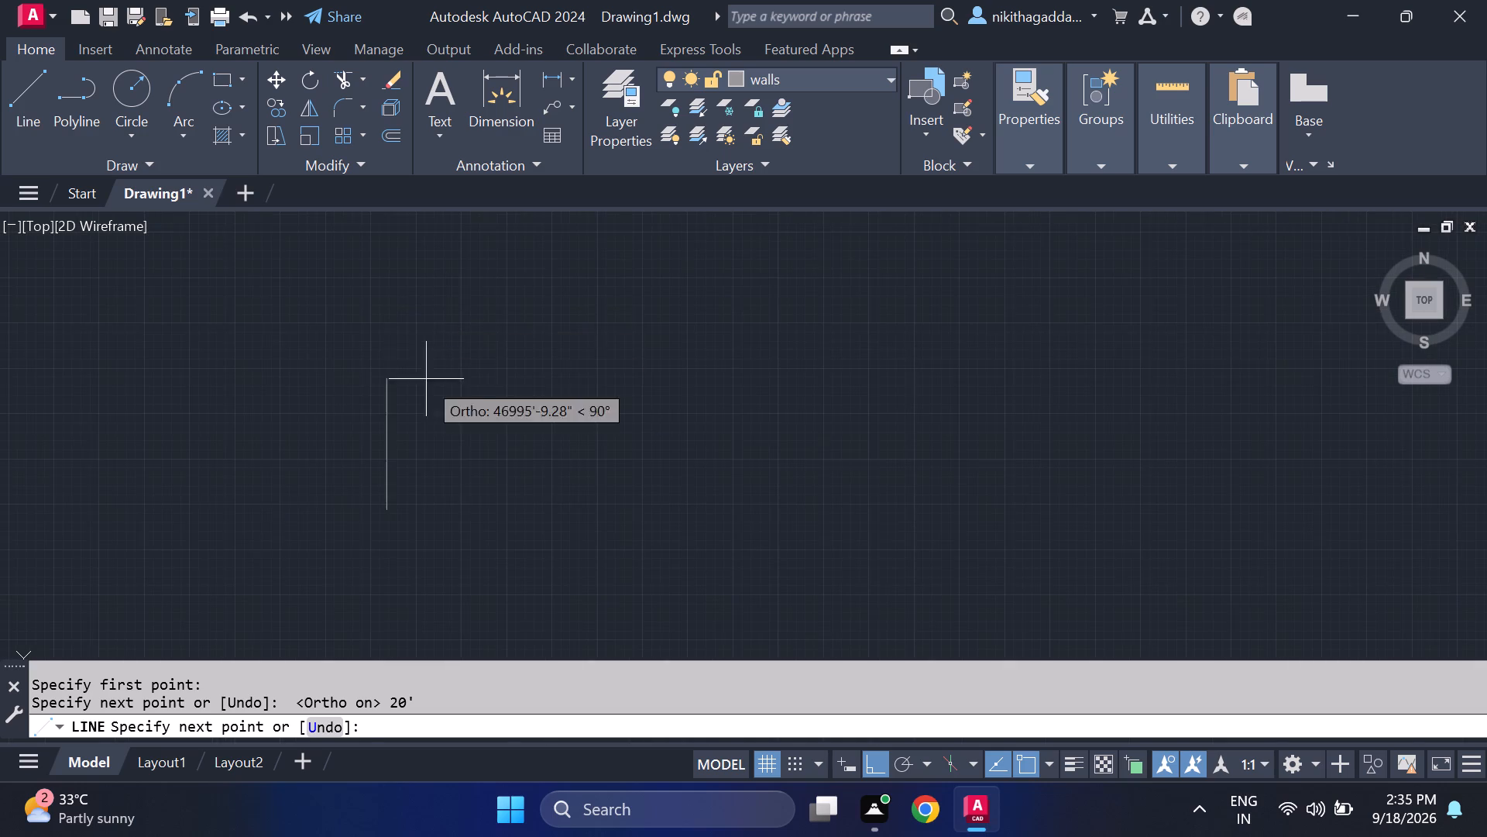
scroll(407, 483, up, 3)
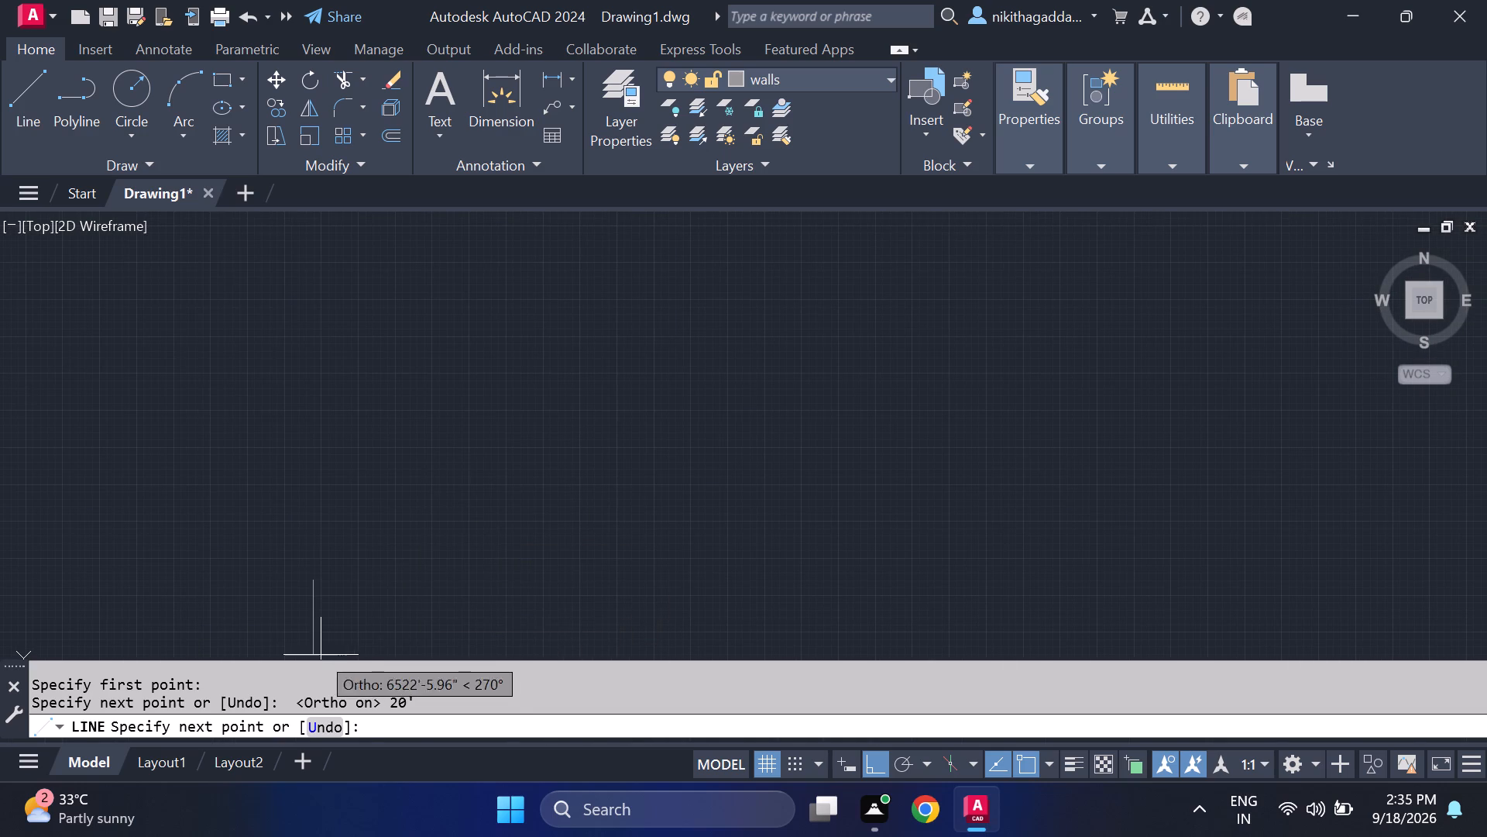
scroll(320, 598, up, 4)
scroll(252, 610, up, 4)
middle_drag(313, 534, 362, 548)
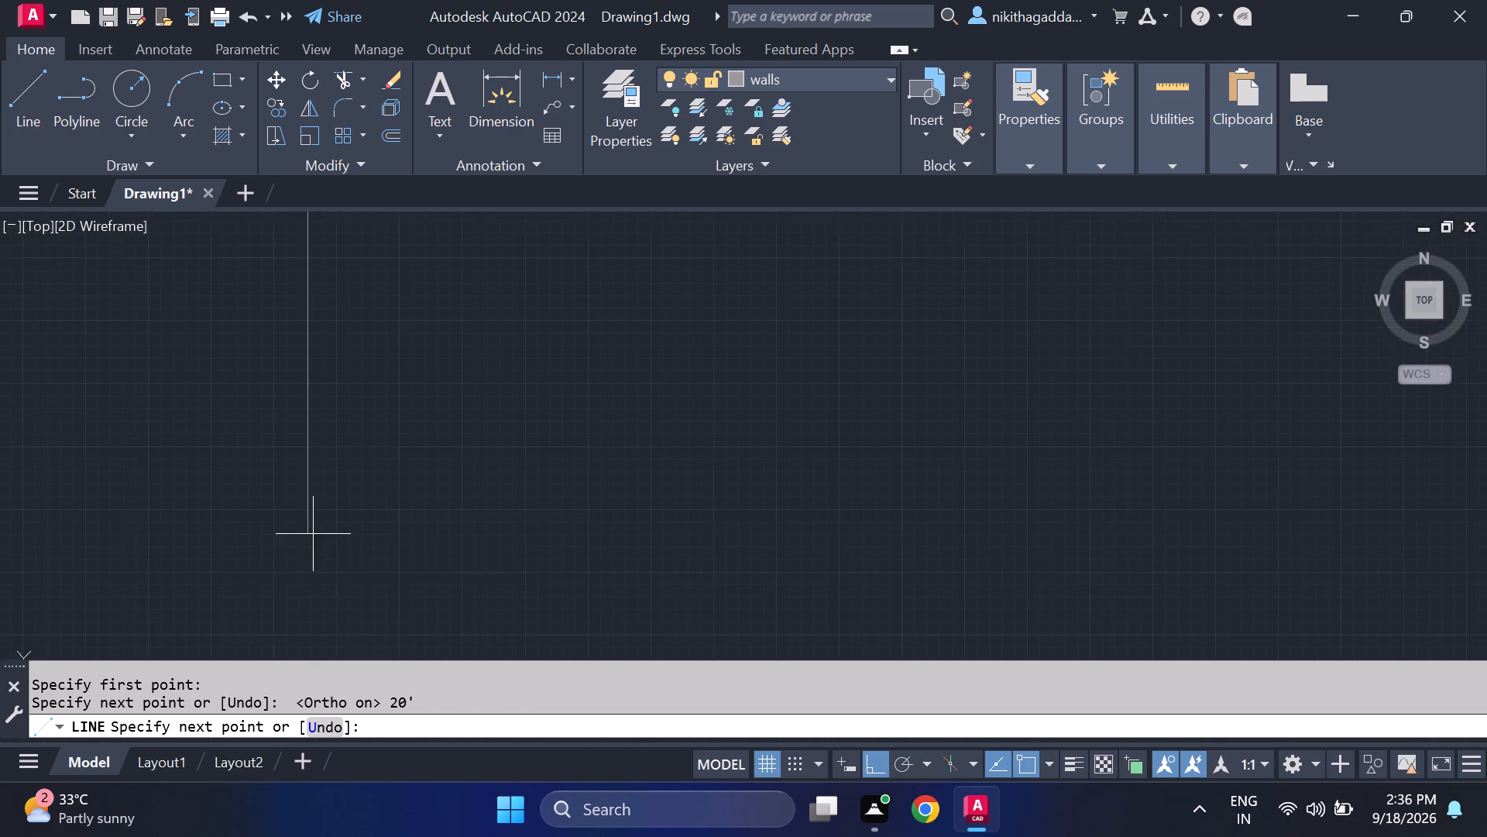
middle_drag(362, 548, 605, 664)
middle_drag(578, 467, 550, 674)
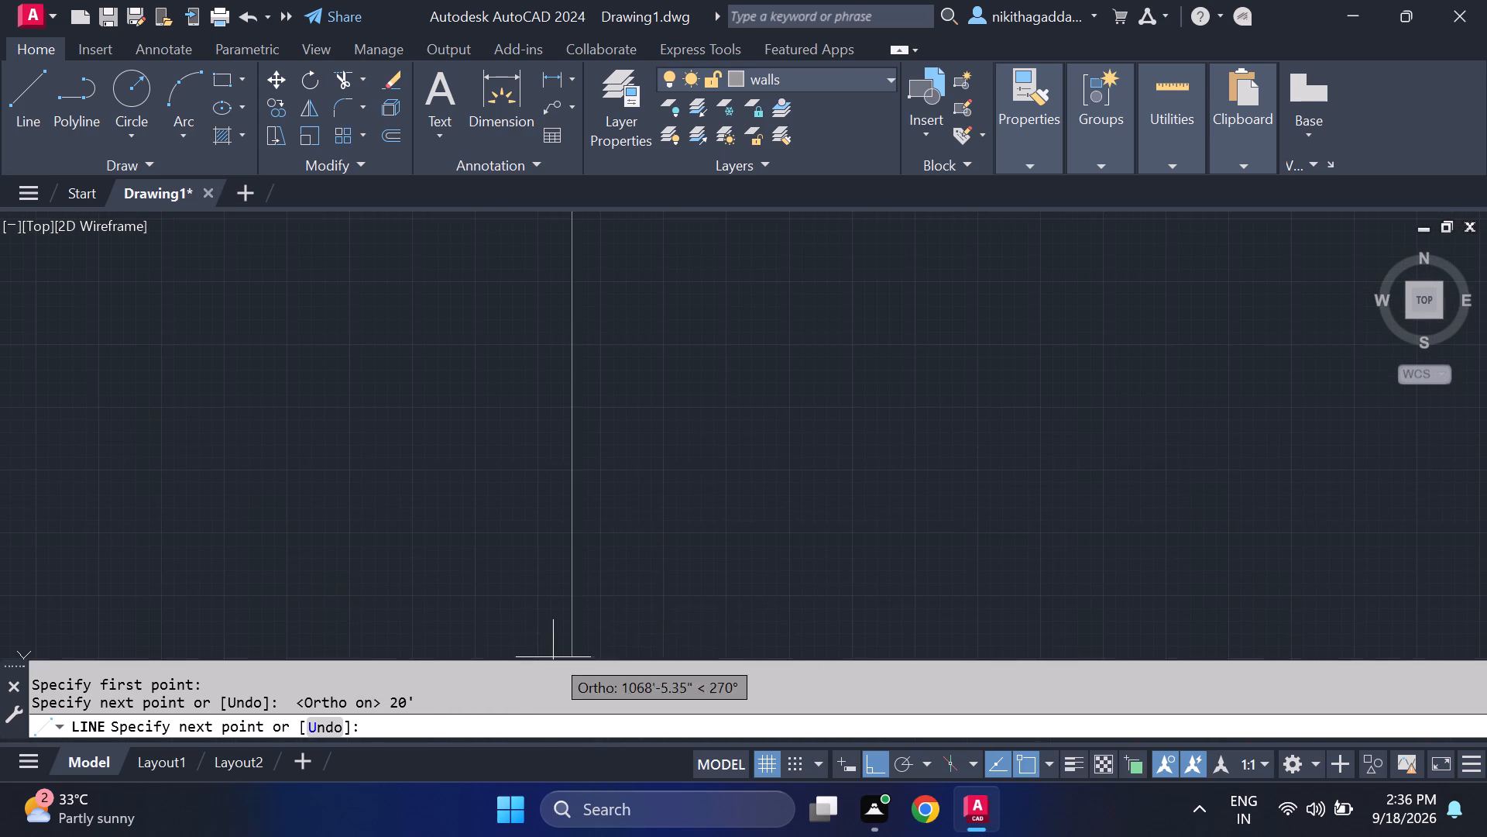
scroll(535, 397, down, 2)
scroll(561, 297, up, 2)
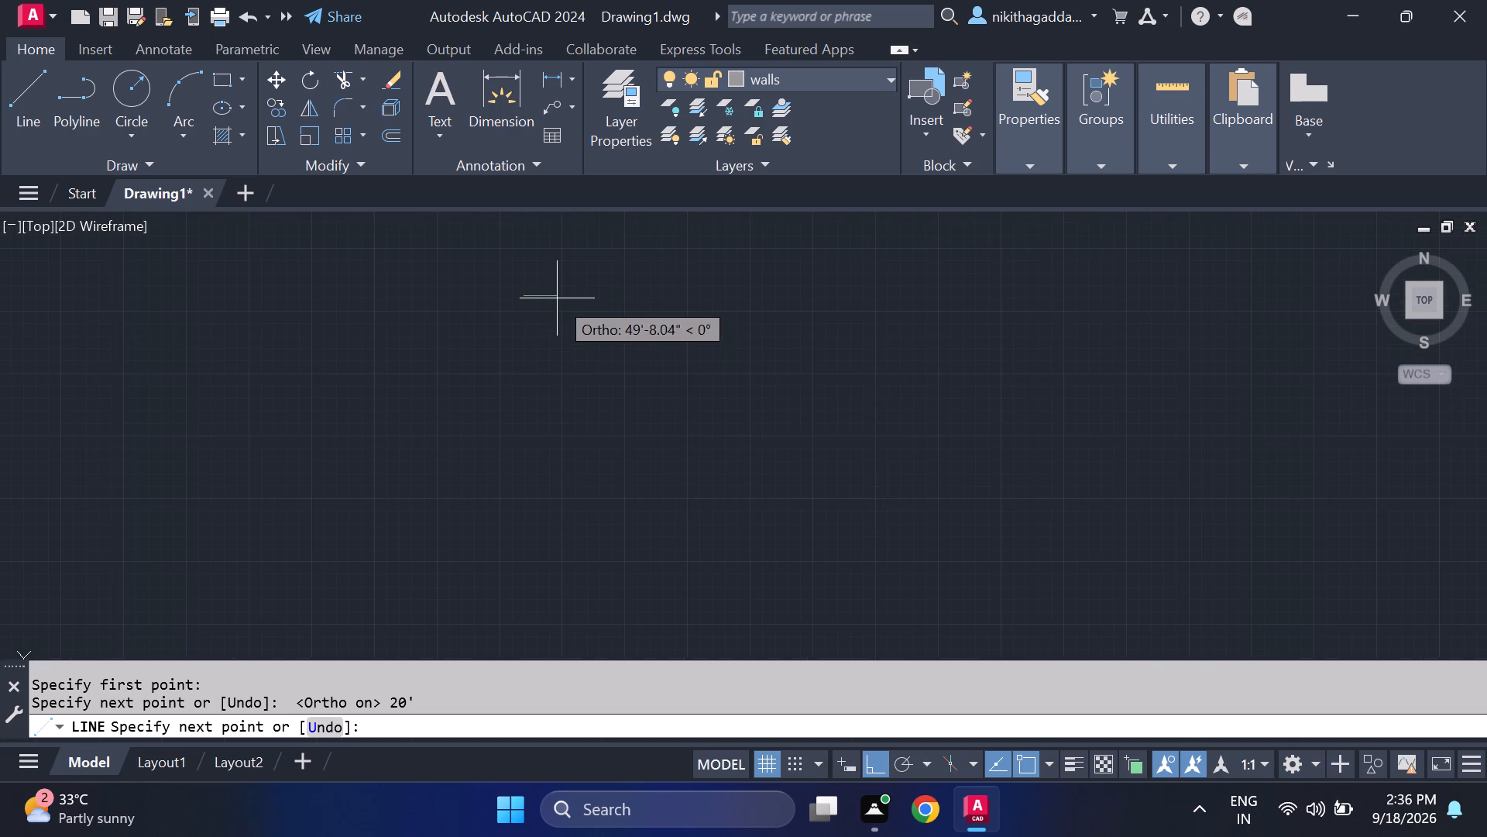
scroll(607, 344, up, 4)
scroll(606, 346, down, 3)
middle_drag(654, 426, 723, 616)
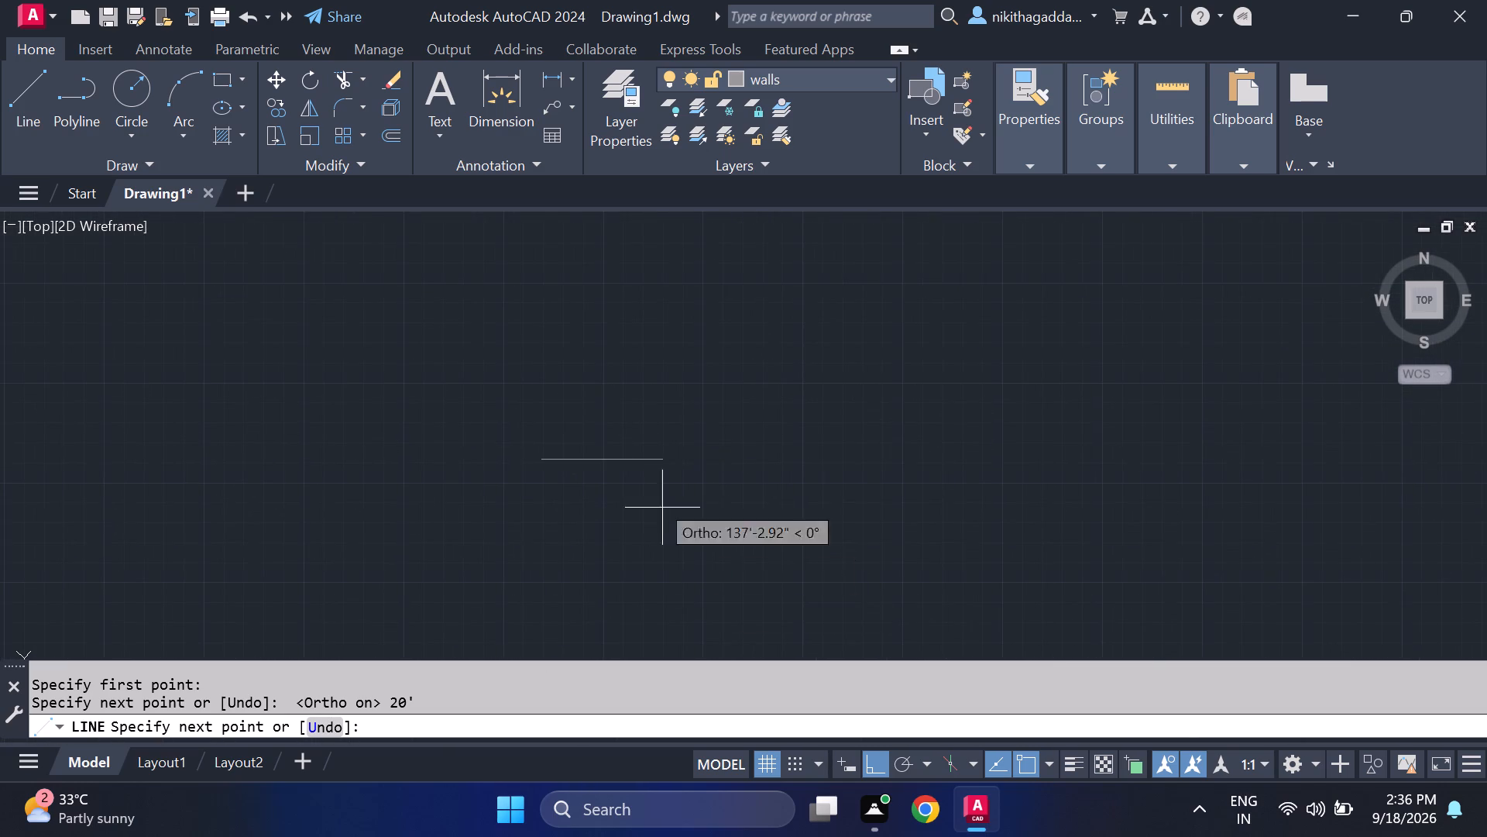
scroll(599, 445, up, 4)
middle_drag(613, 487, 922, 253)
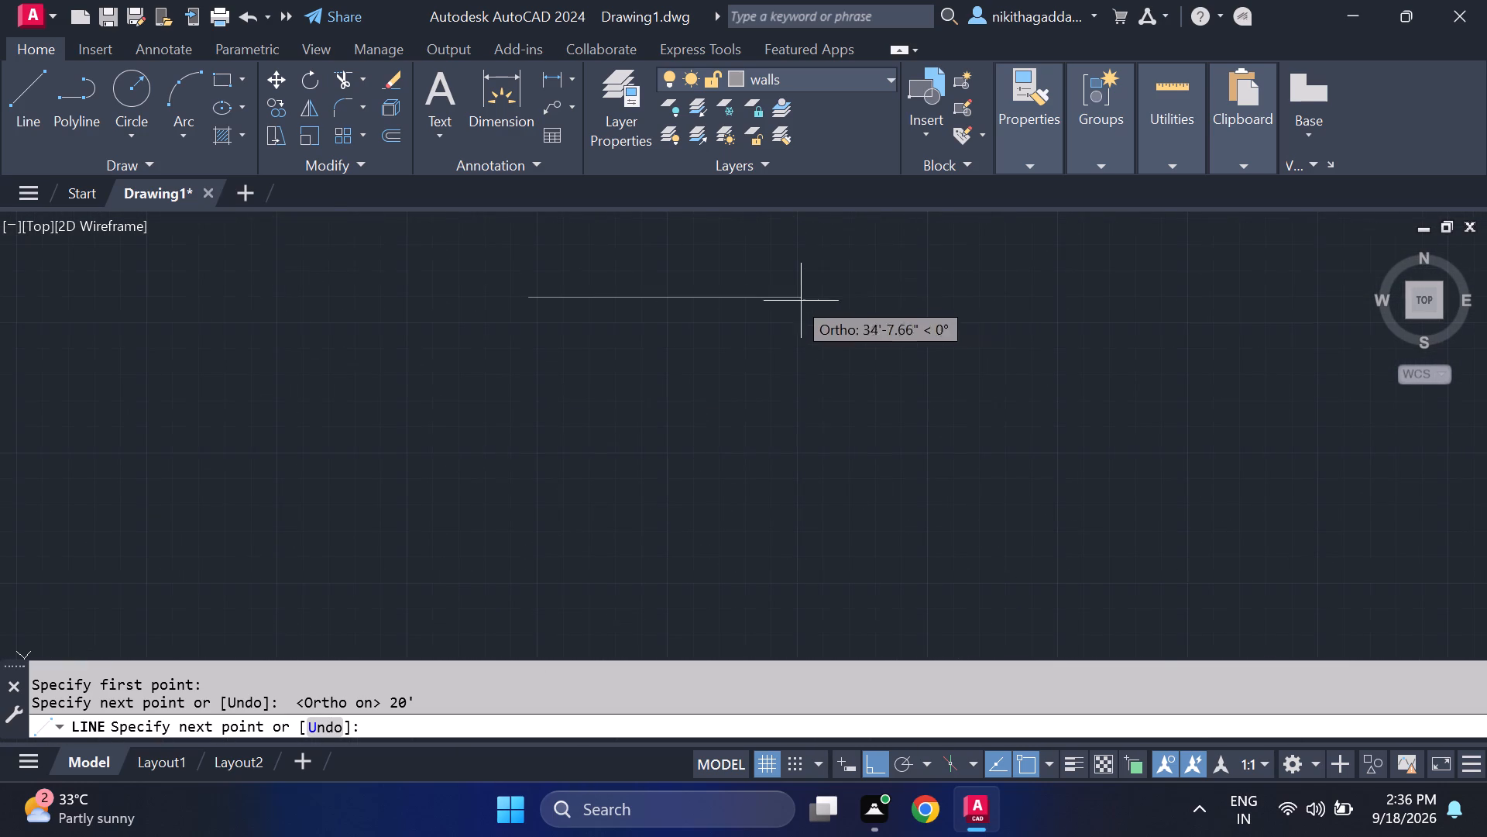
scroll(762, 291, up, 3)
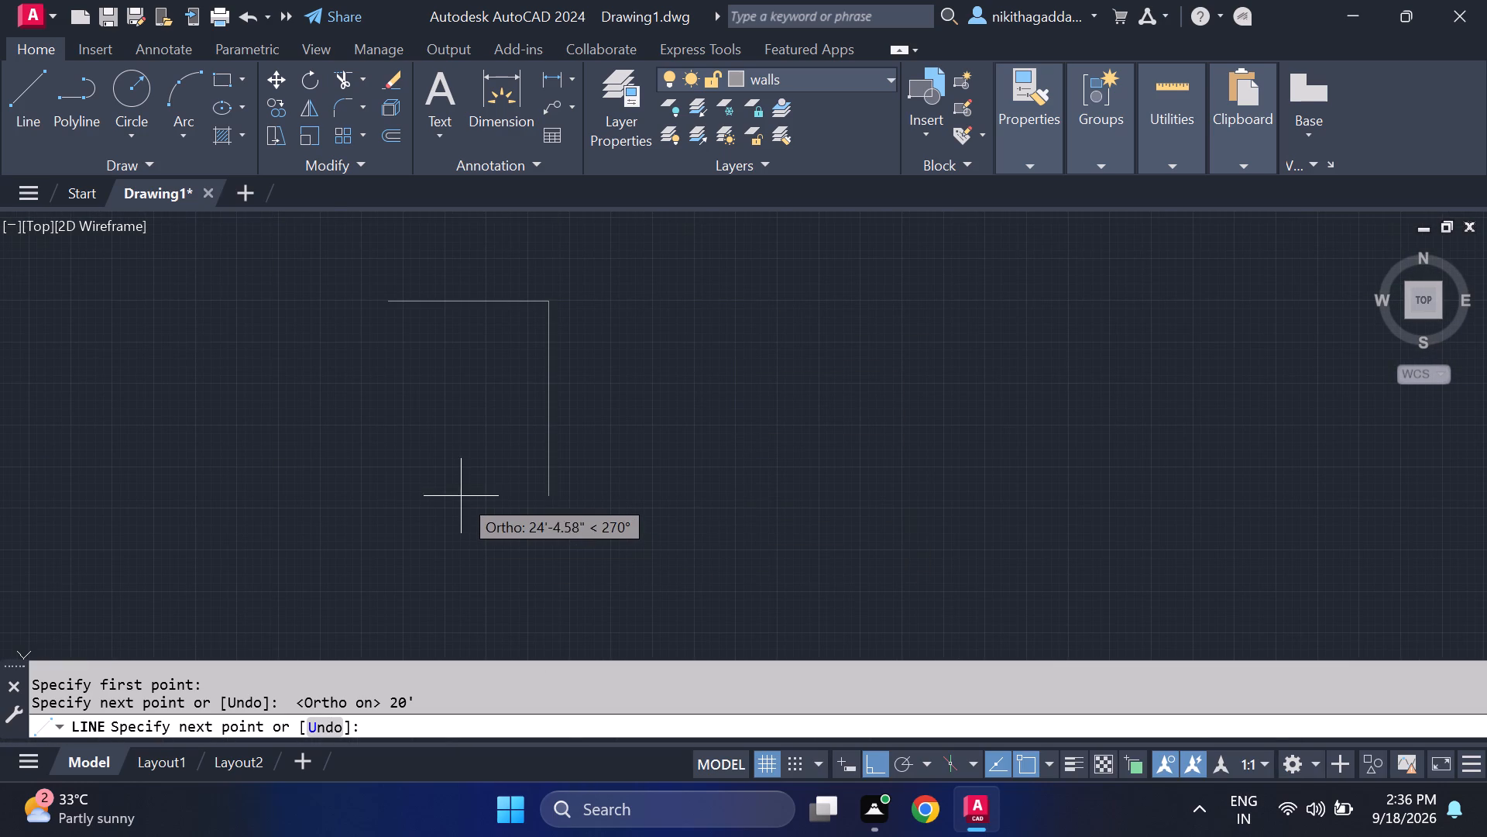
text(30')
key(Return)
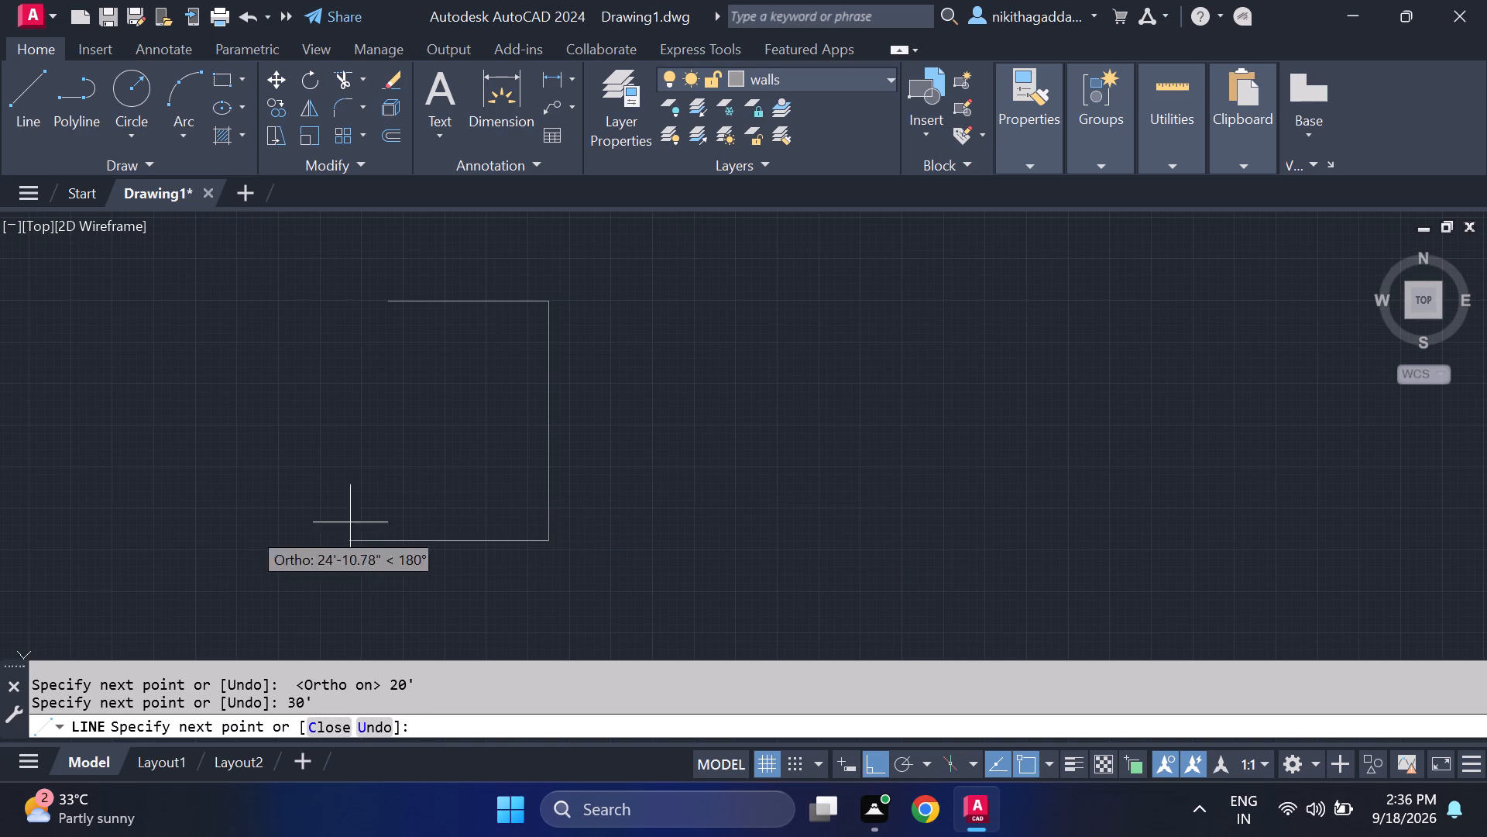
Complete the rectangular wall outline with a 20' bottom wall to the left and a 30' left wall up to the start point.
text(20')
key(Return)
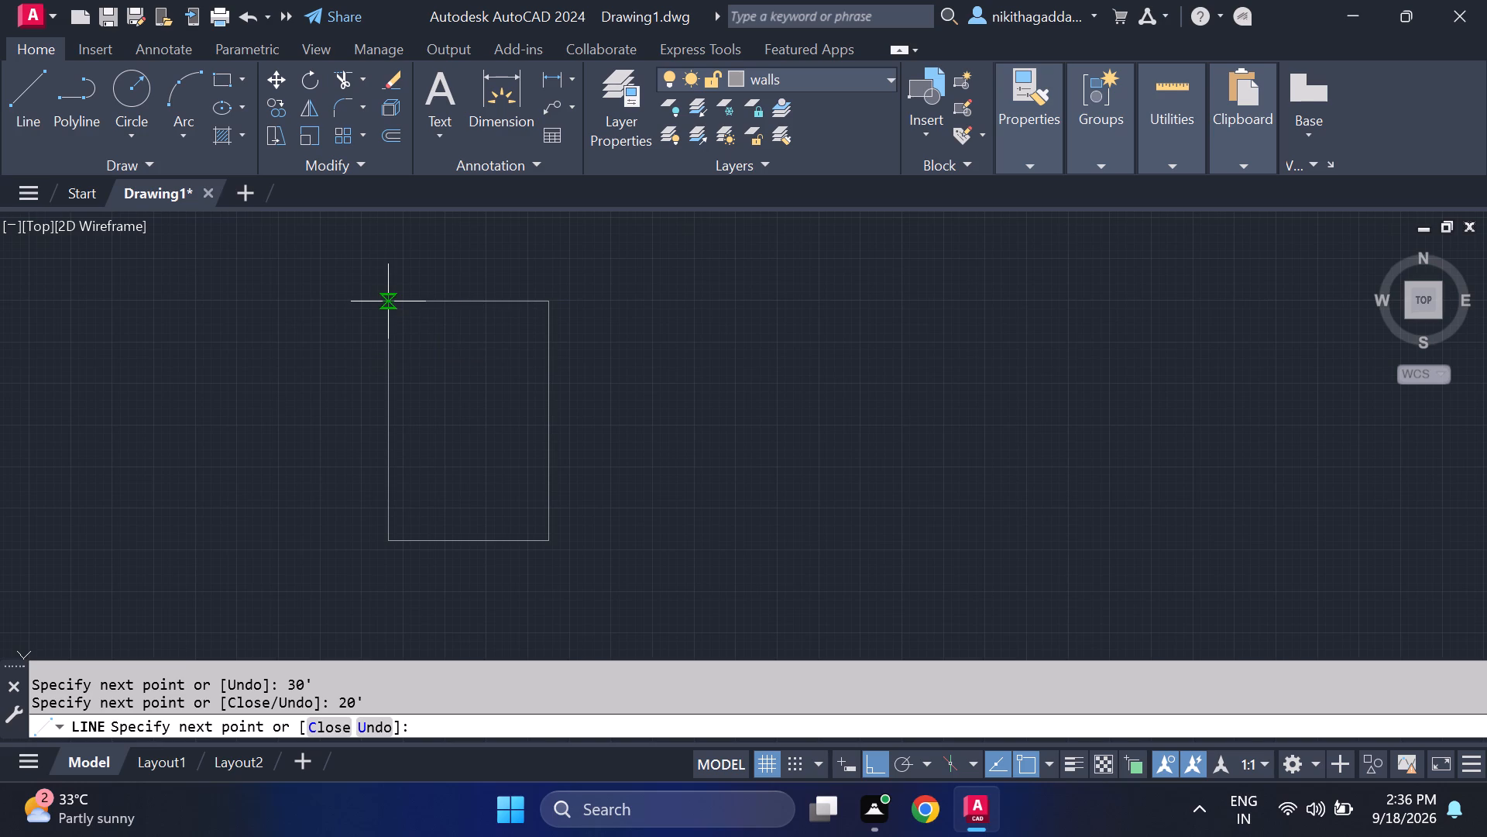
text(30')
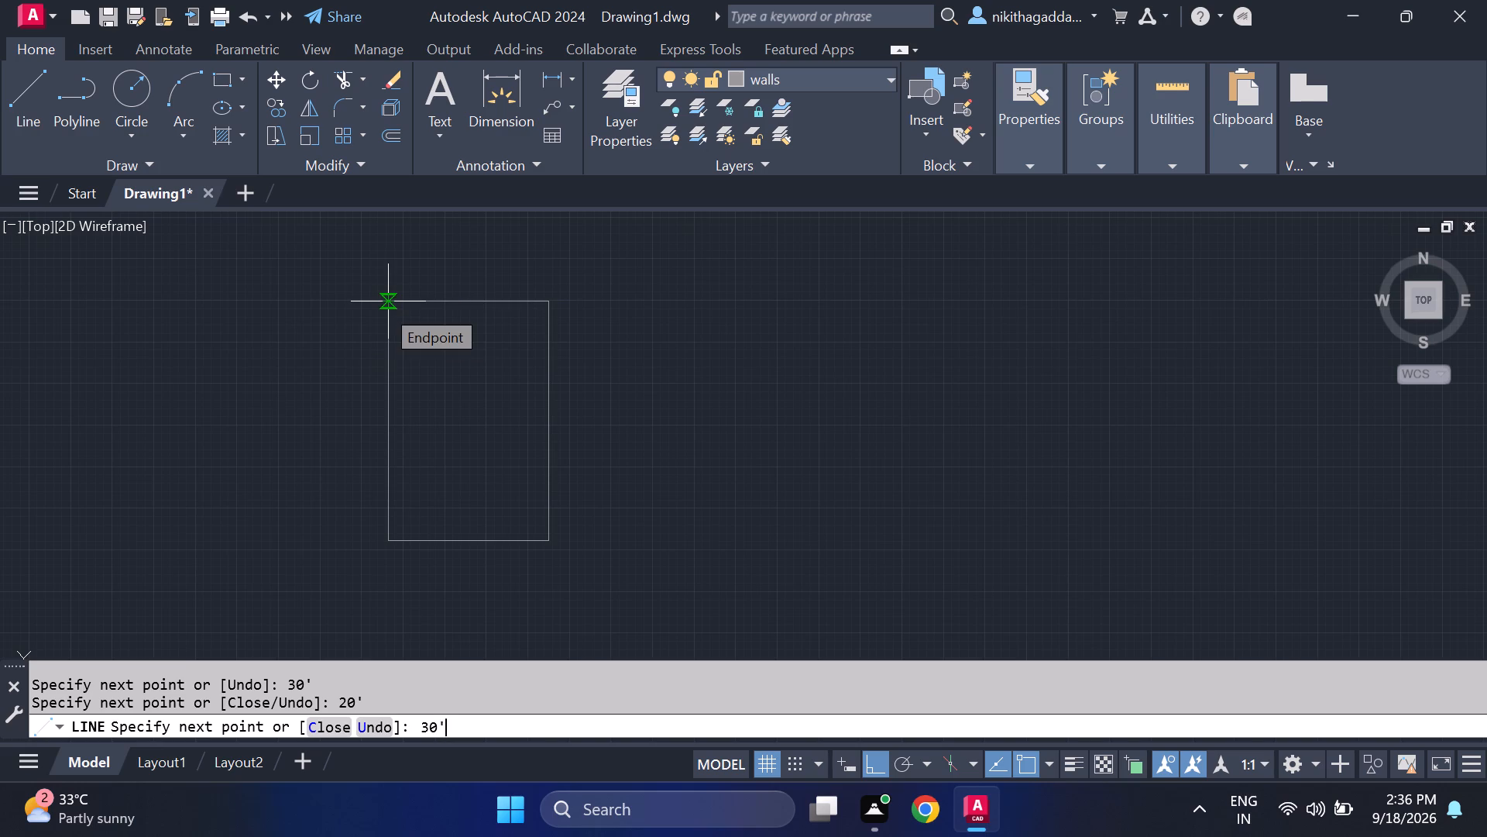
key(Return)
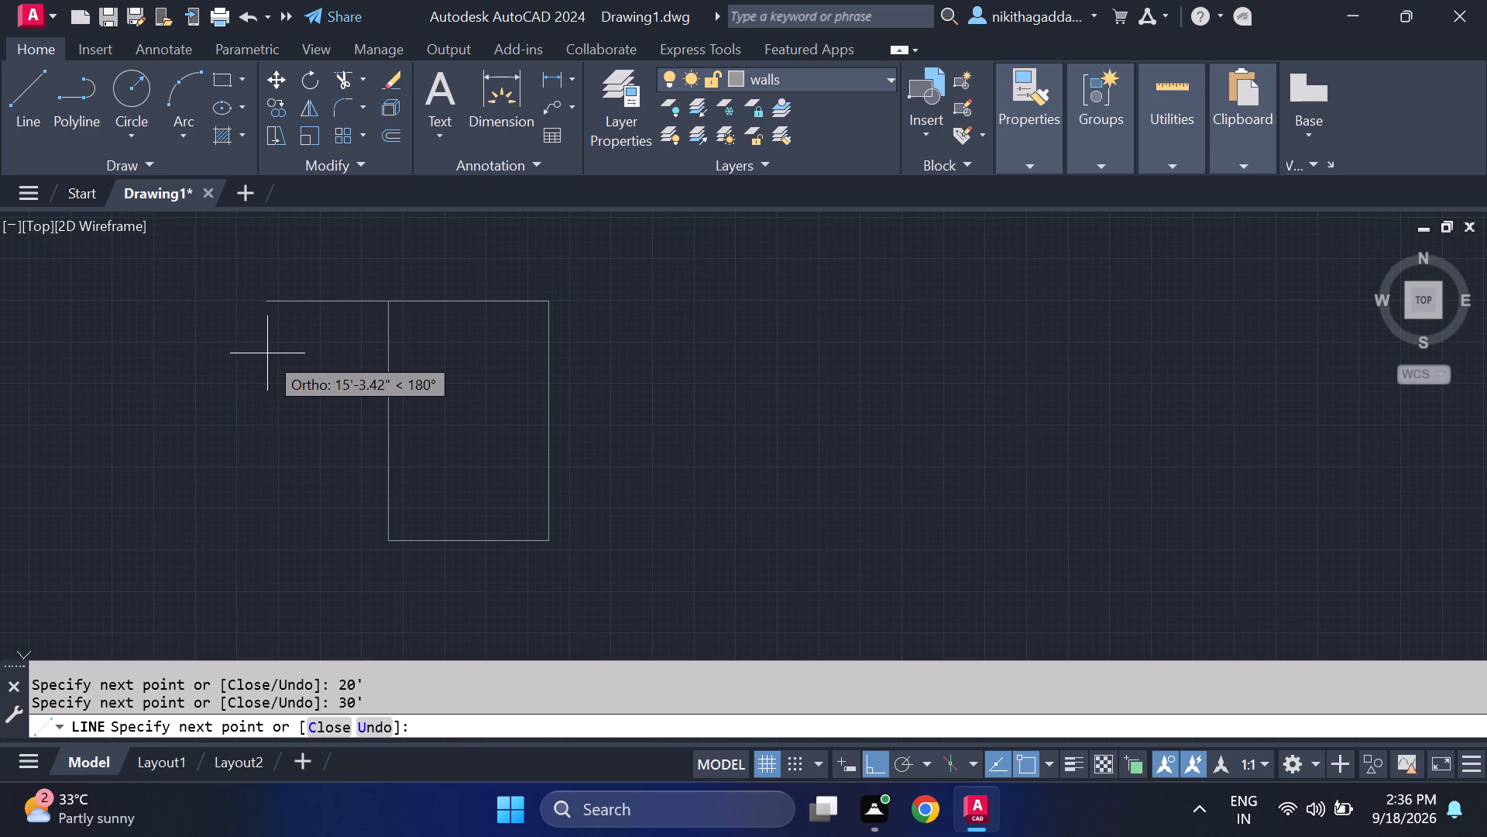
key(Escape)
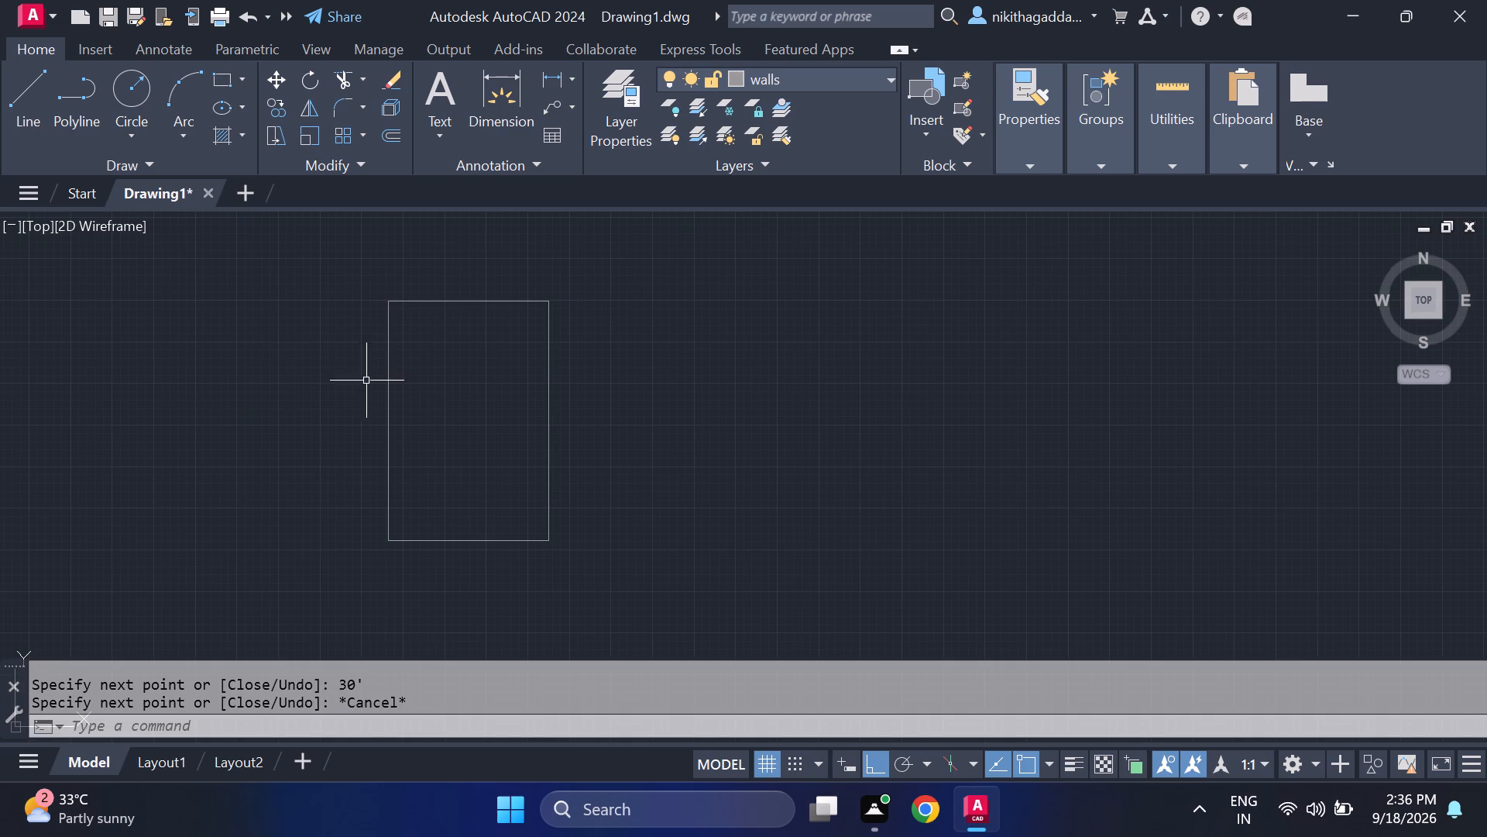
Offset all four lines of the rectangular outline 9" inward to give the outer walls their thickness.
middle_drag(403, 381, 693, 394)
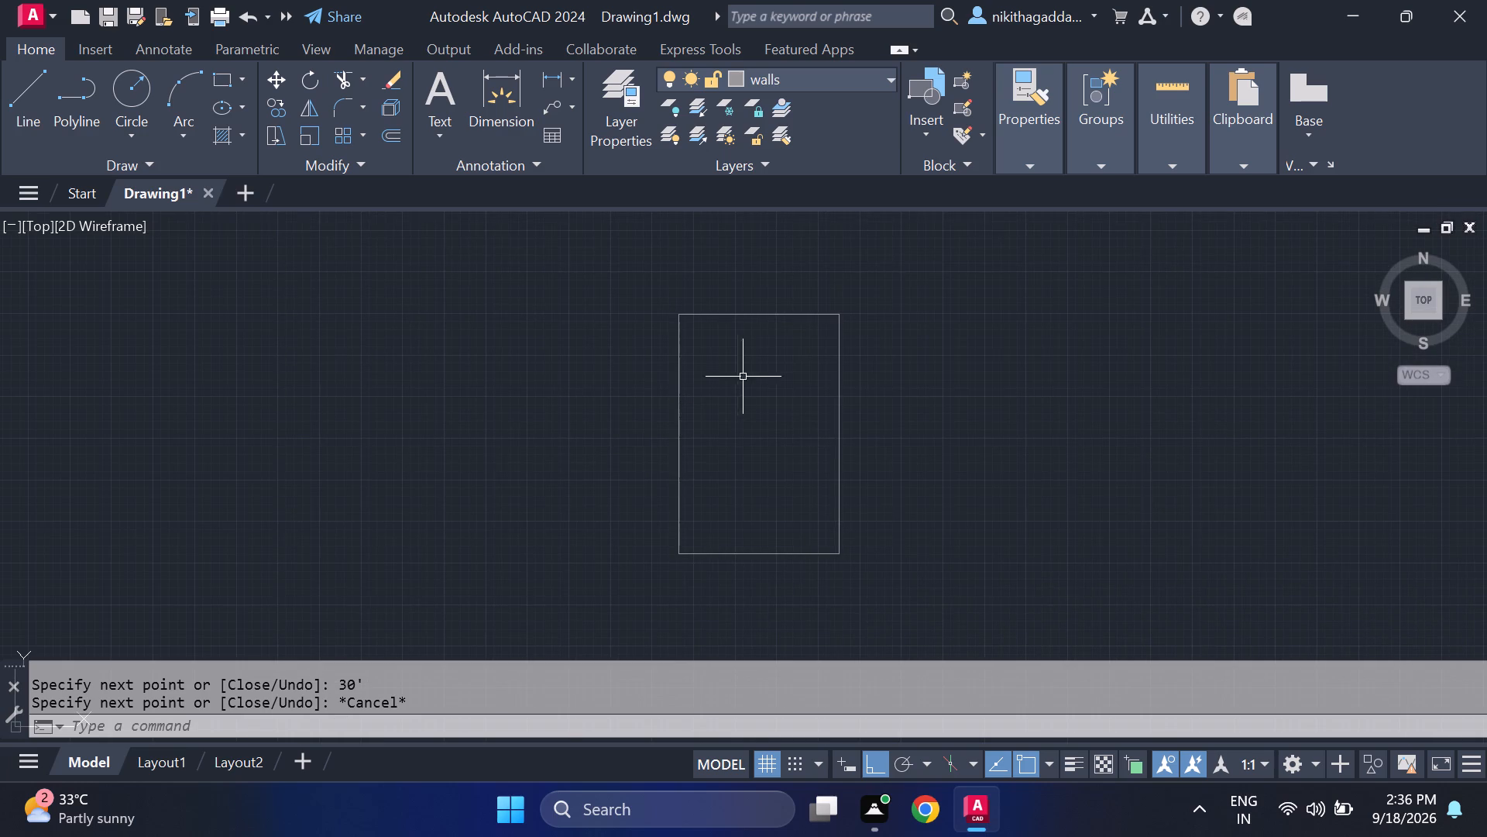
scroll(746, 301, up, 2)
scroll(755, 347, down, 2)
middle_drag(783, 406, 656, 396)
text(of)
key(Return)
key(9)
key(shift+quotedbl)
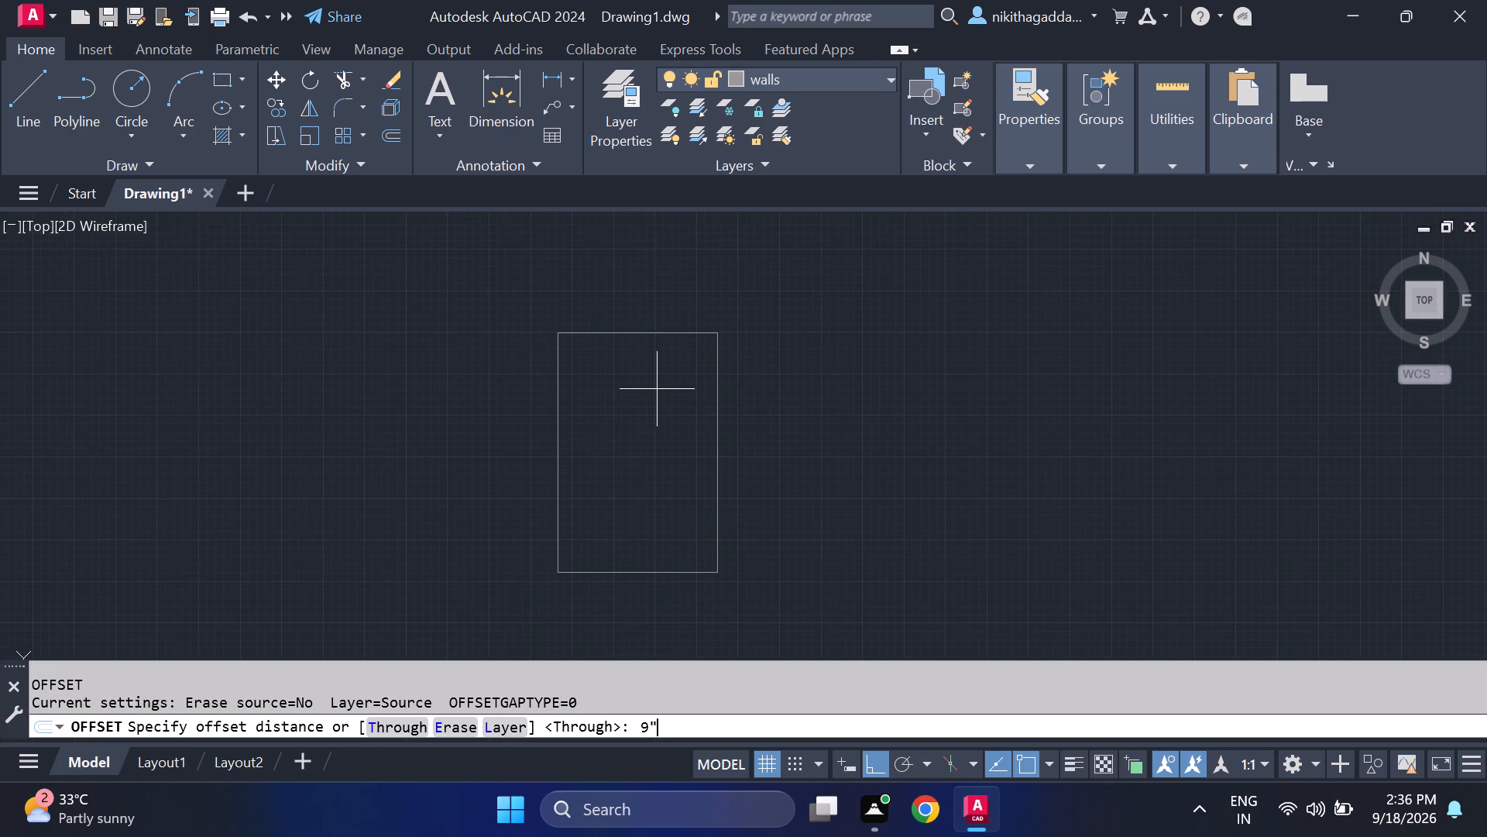
key(Return)
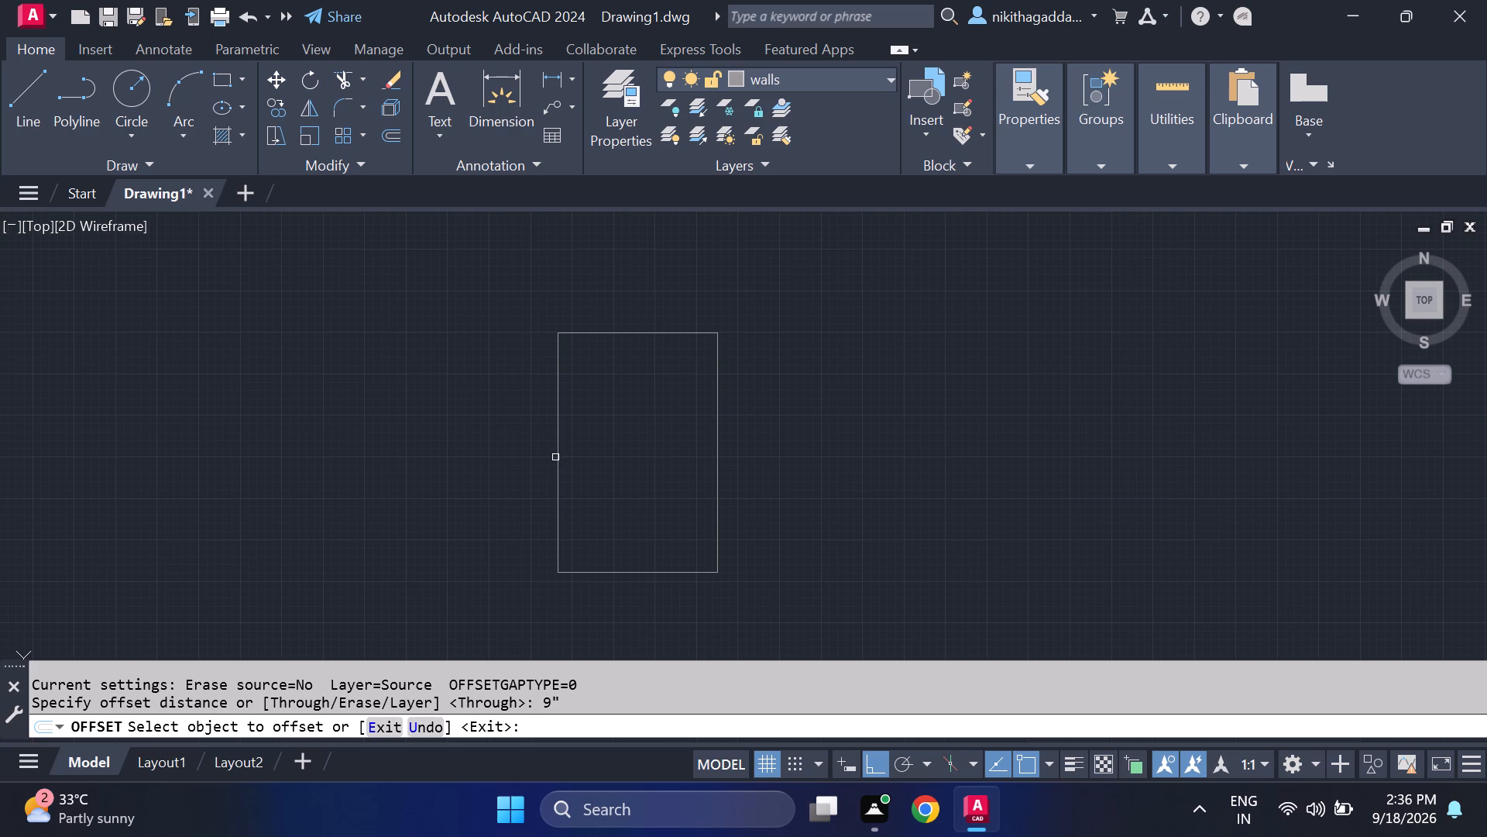
click(558, 440)
drag(582, 424, 583, 415)
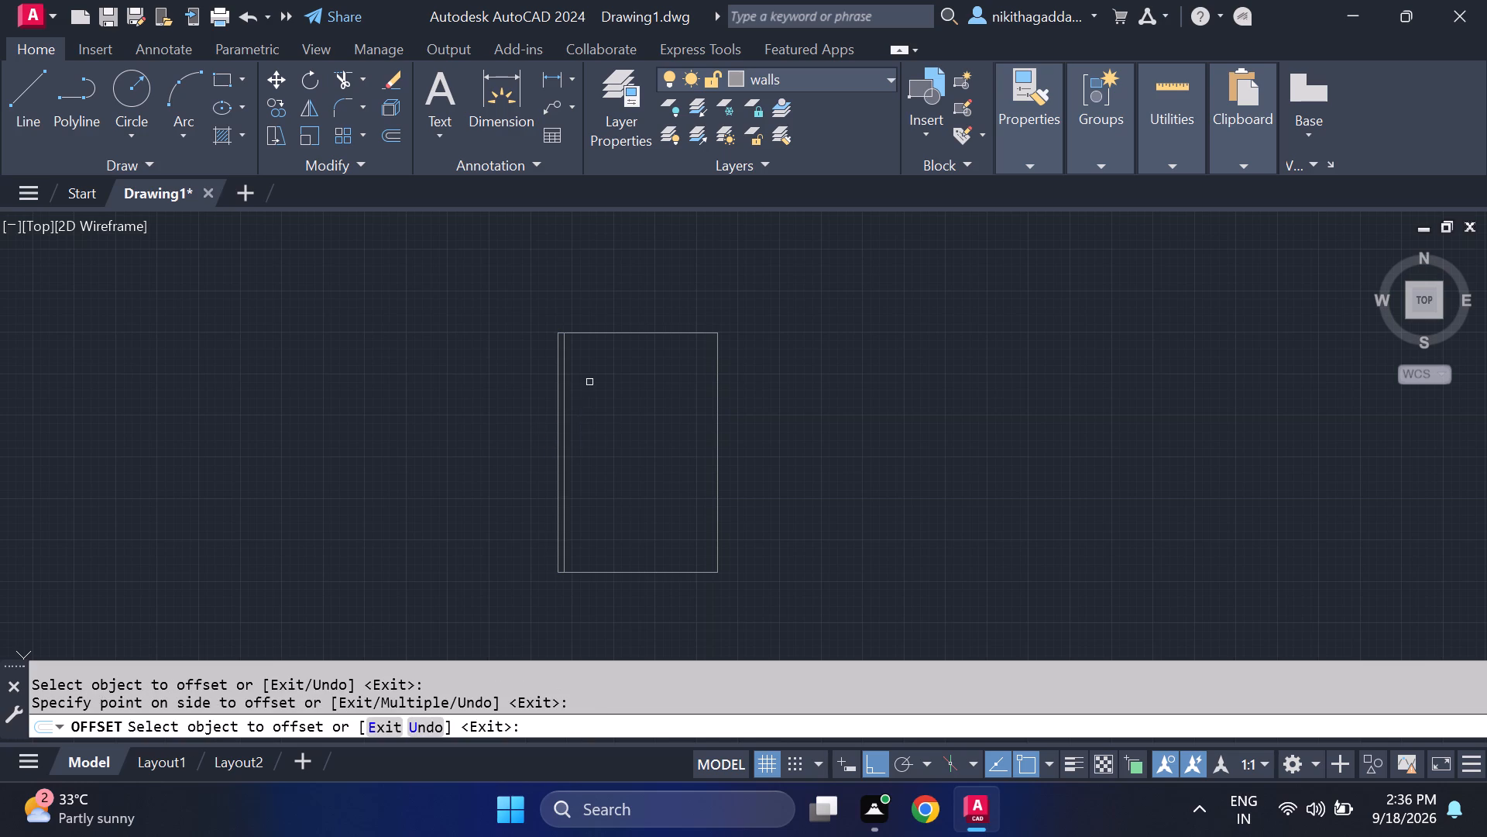
click(592, 336)
click(595, 398)
click(718, 428)
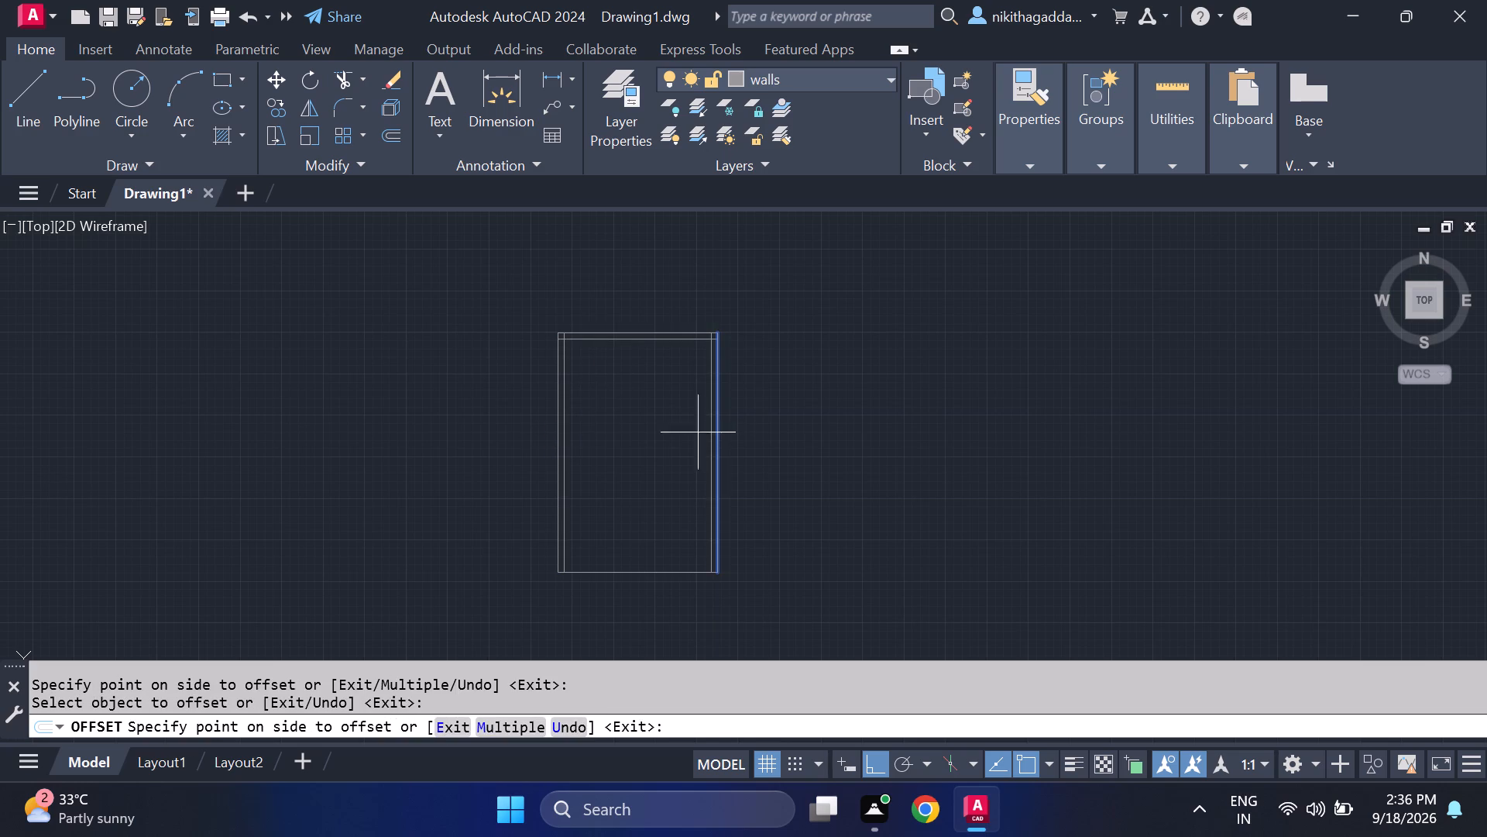
drag(693, 435, 688, 443)
drag(591, 573, 588, 564)
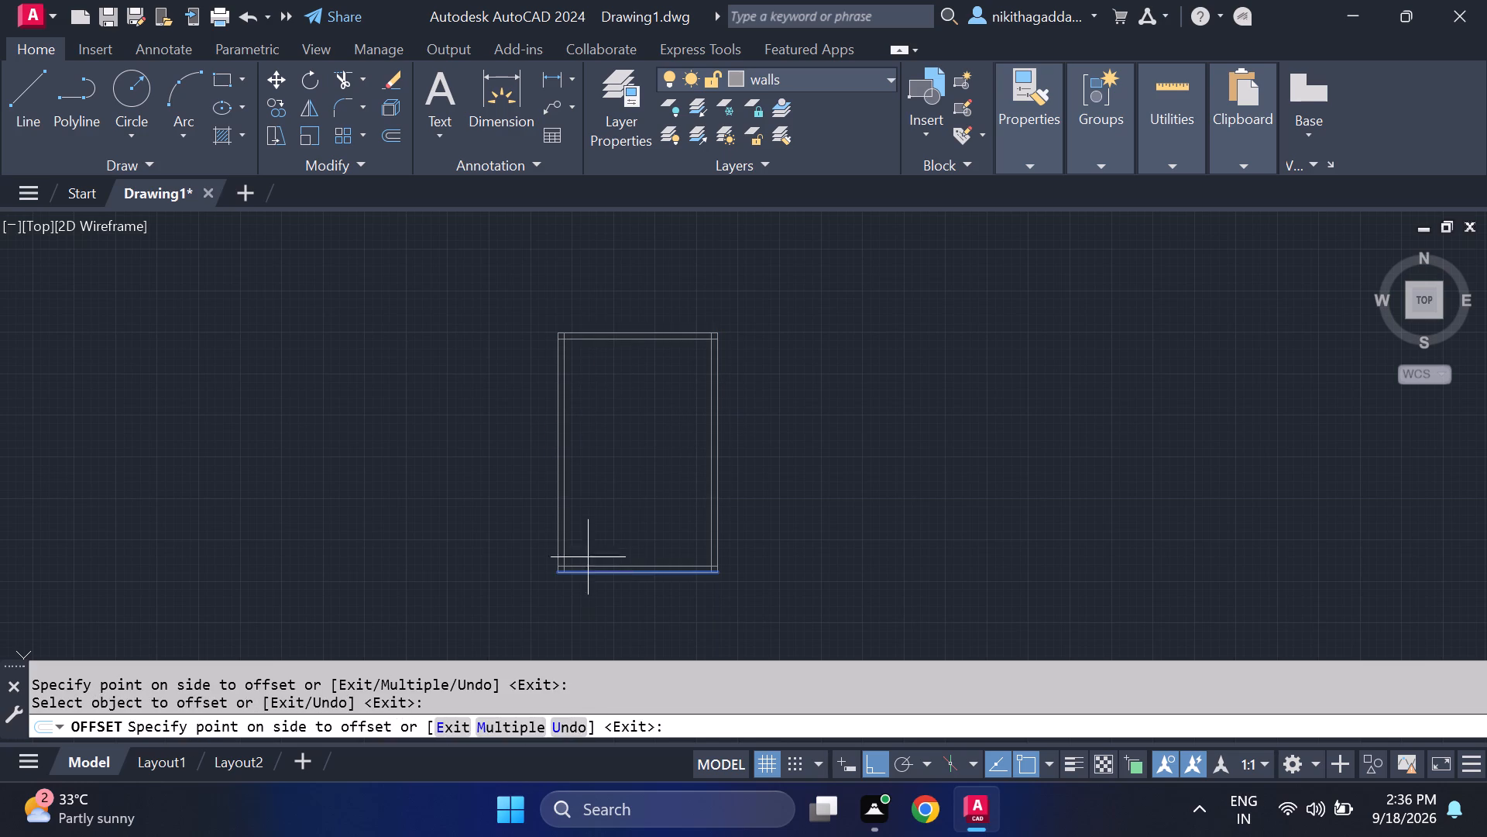
click(601, 508)
scroll(637, 518, up, 1)
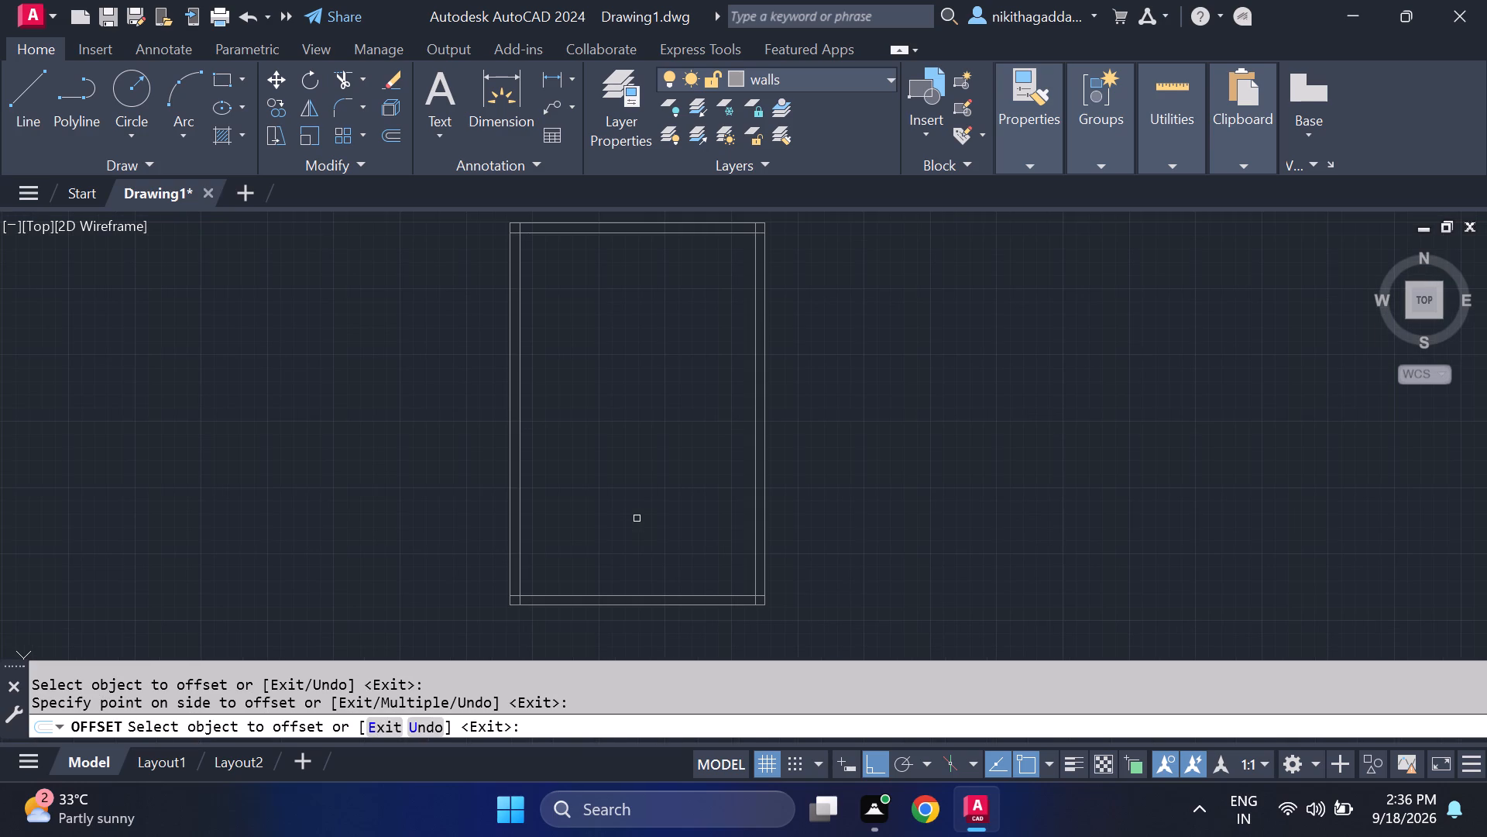
key(Escape)
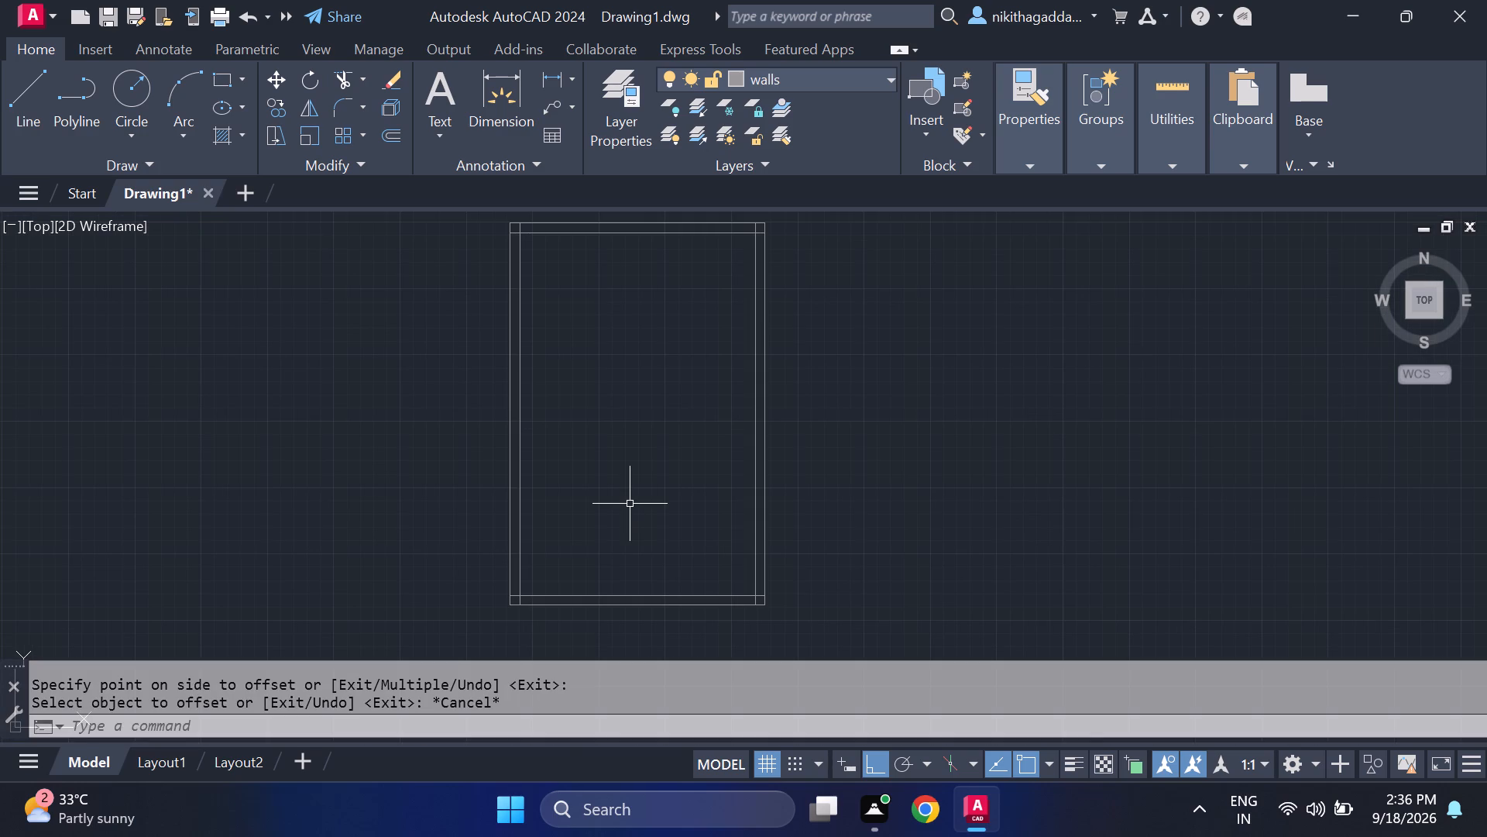
Trim the overlapping ends of the inner wall lines at the lower-left corner of the outline.
text(tr)
key(Return)
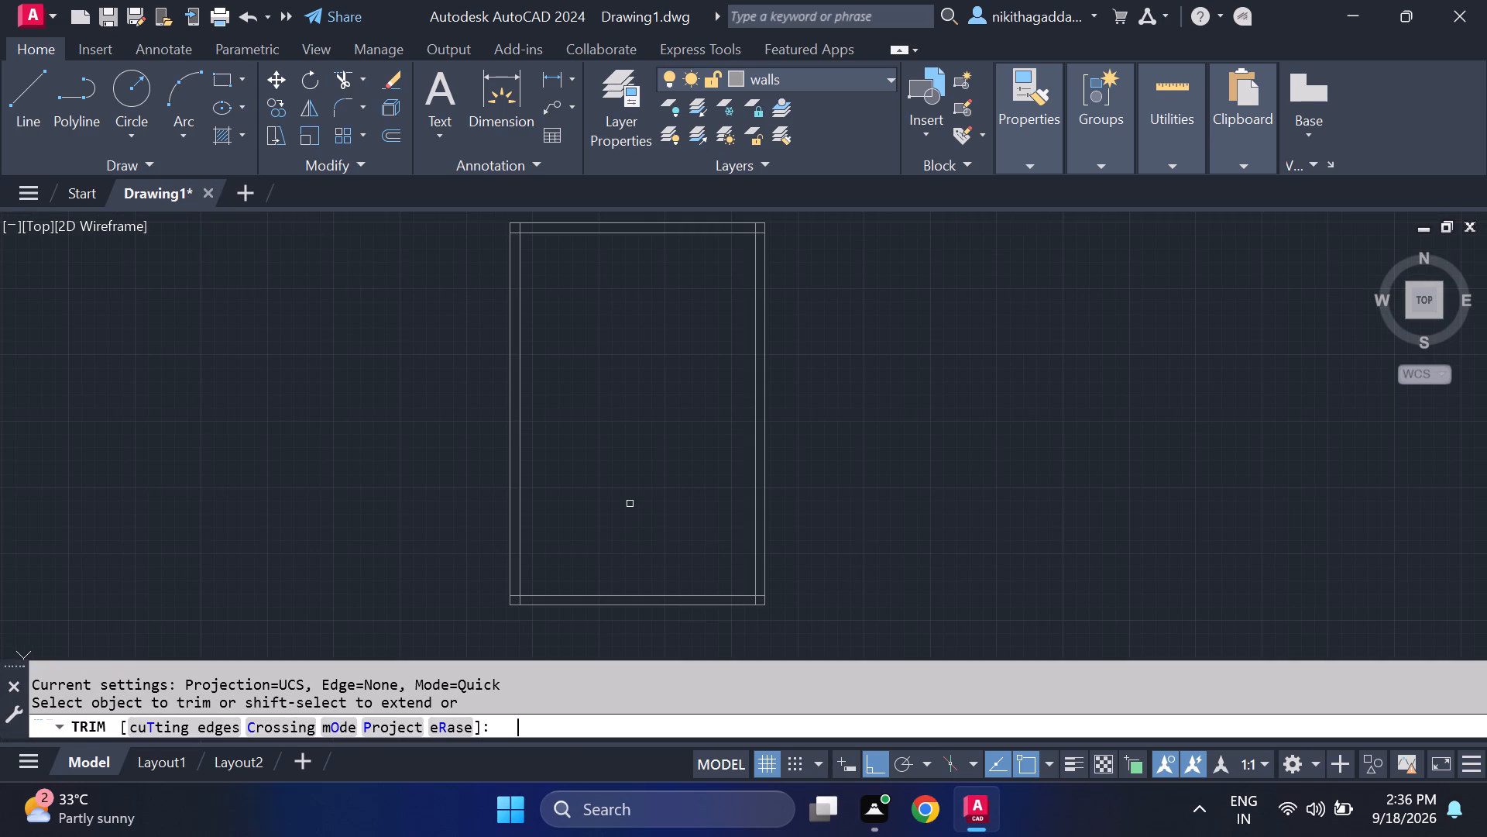
scroll(517, 617, up, 3)
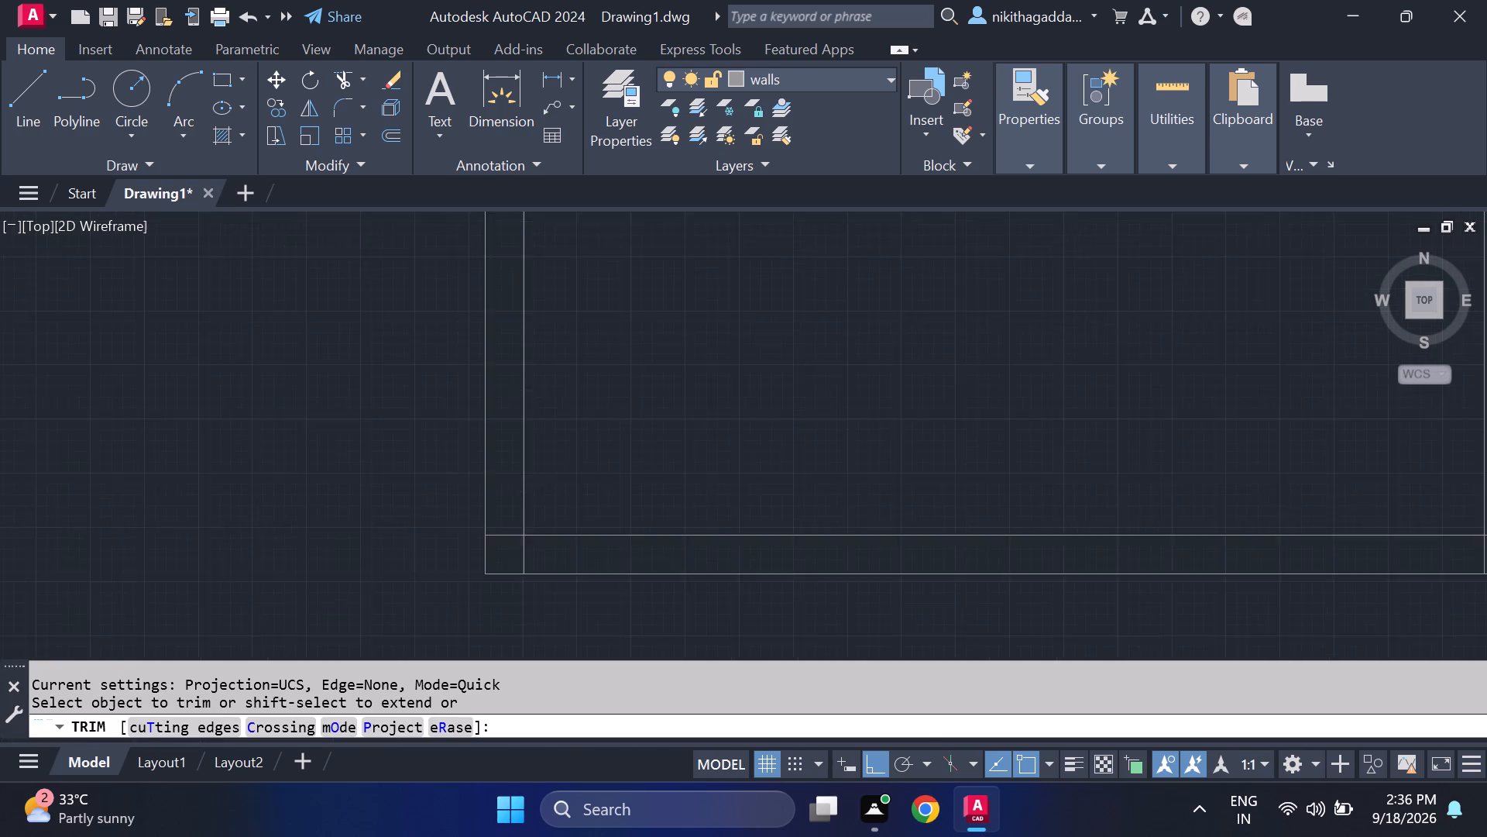
scroll(519, 615, up, 2)
scroll(527, 601, down, 4)
scroll(551, 555, up, 3)
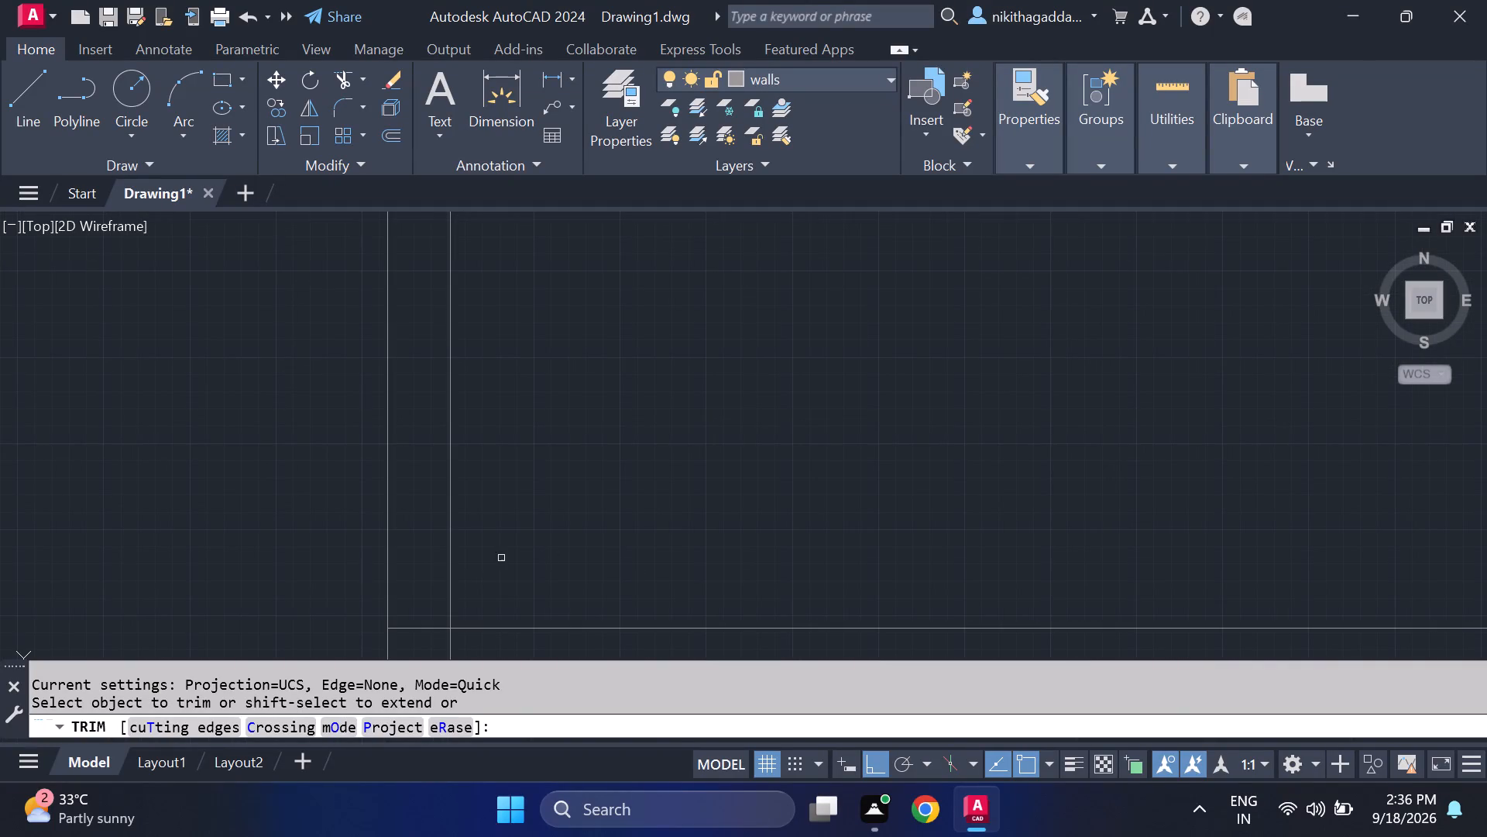
middle_drag(544, 525, 565, 443)
drag(417, 497, 415, 535)
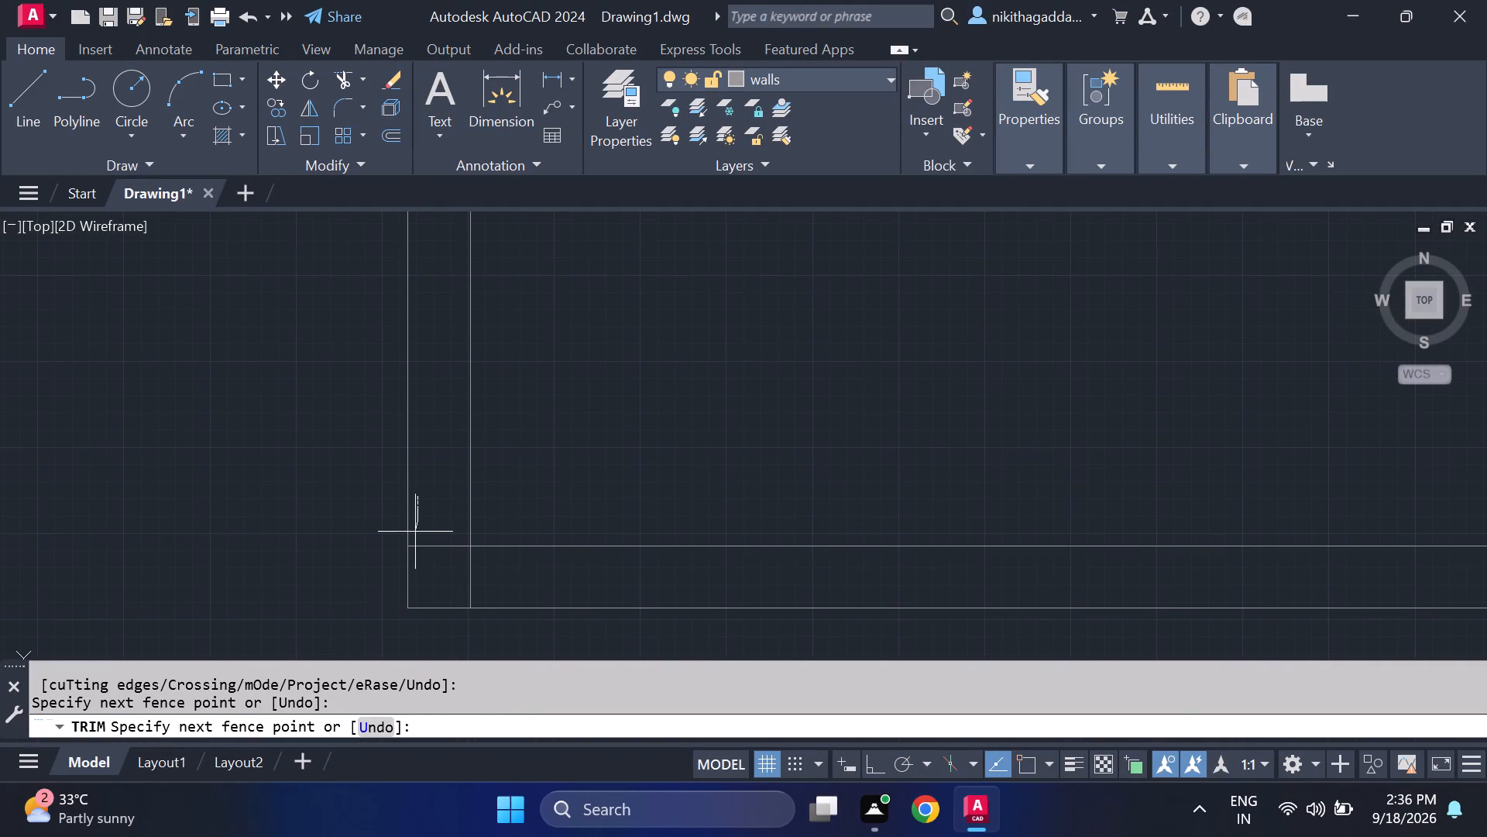
drag(415, 535, 512, 580)
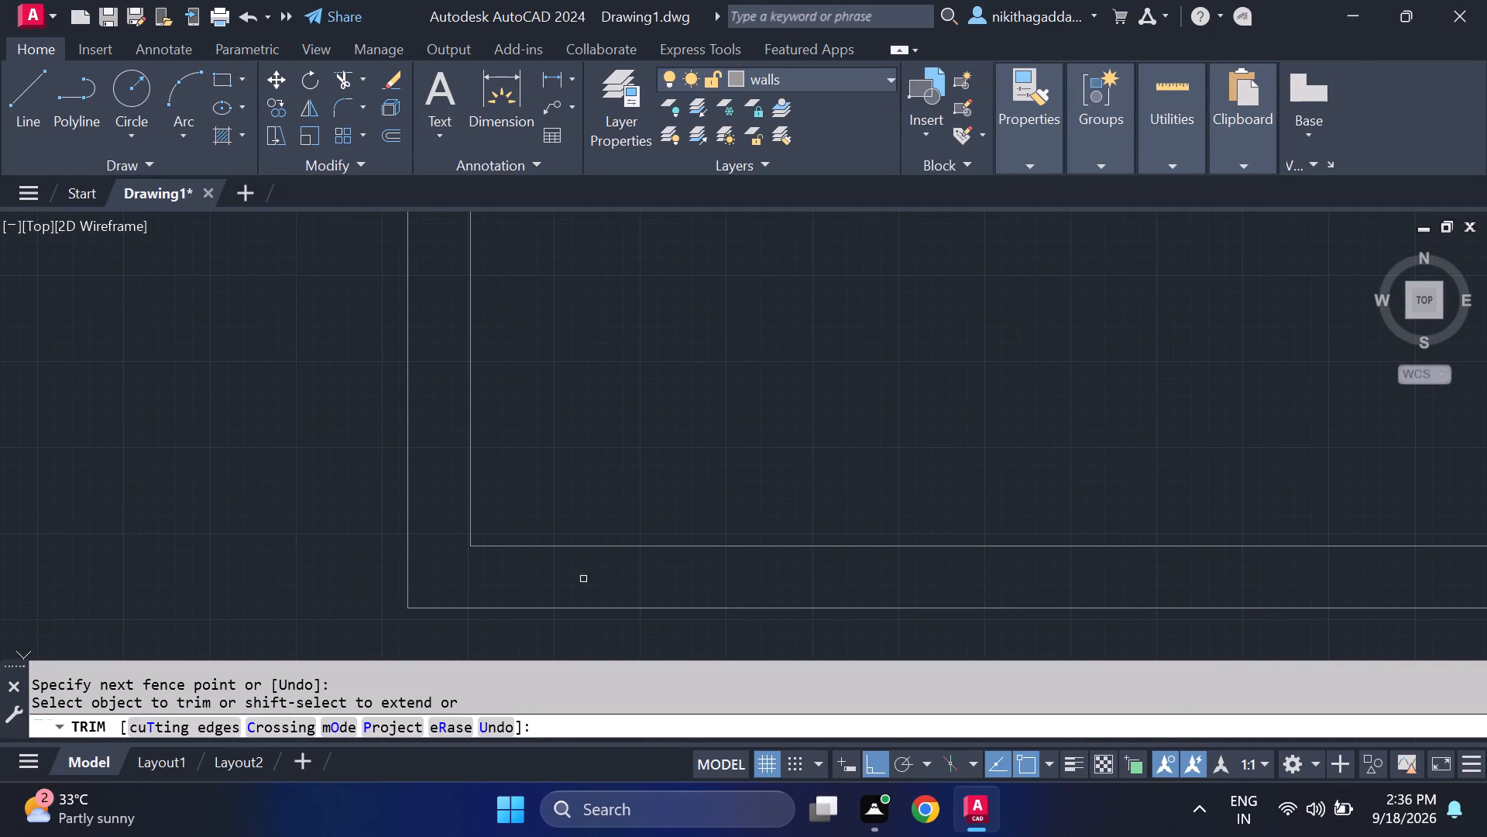
Trim the overlapping ends of the inner wall lines at the lower-right corner of the outline.
scroll(612, 586, down, 5)
scroll(734, 580, up, 1)
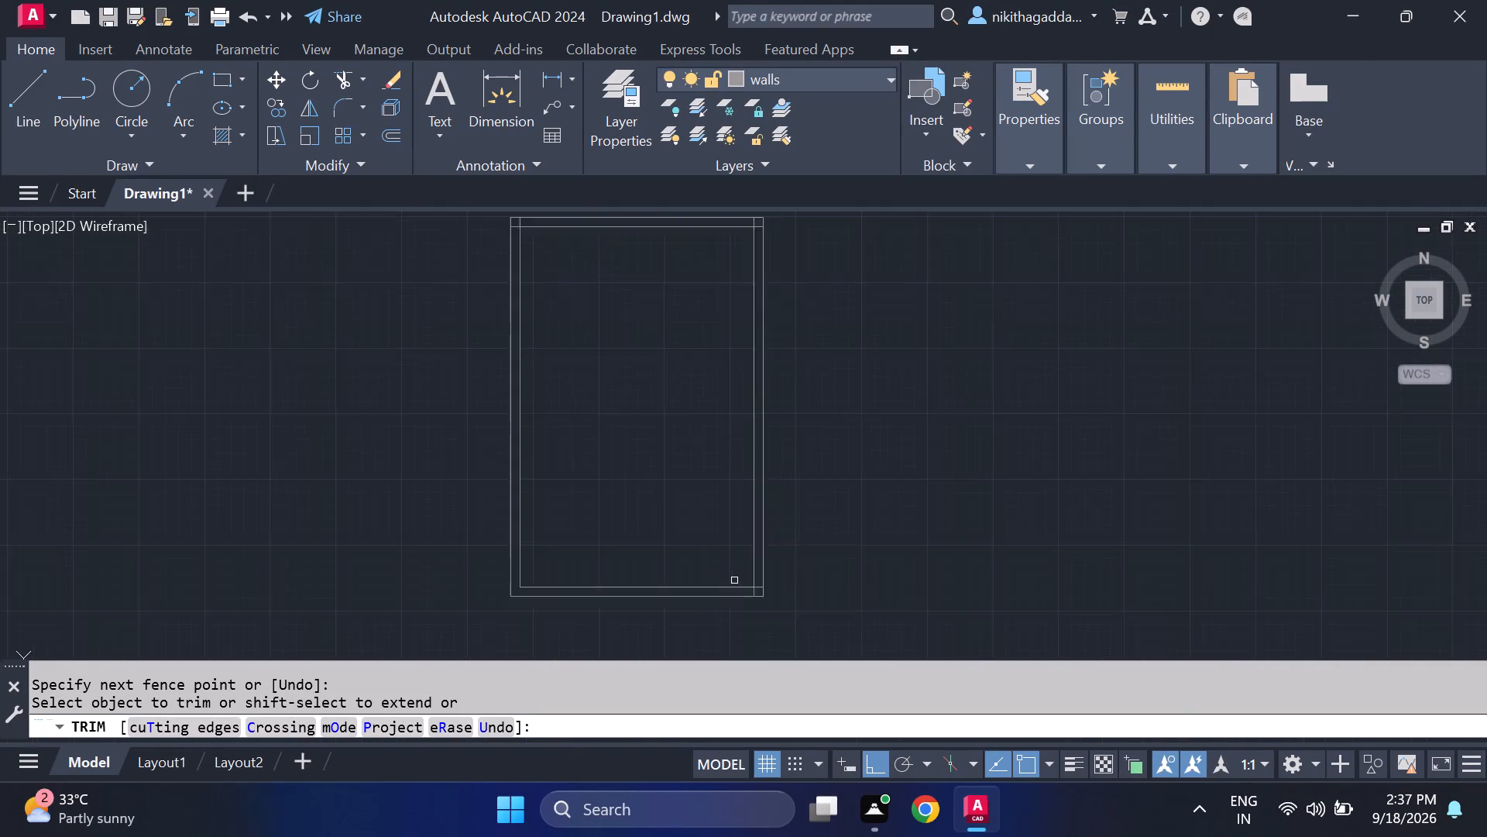
scroll(734, 580, up, 4)
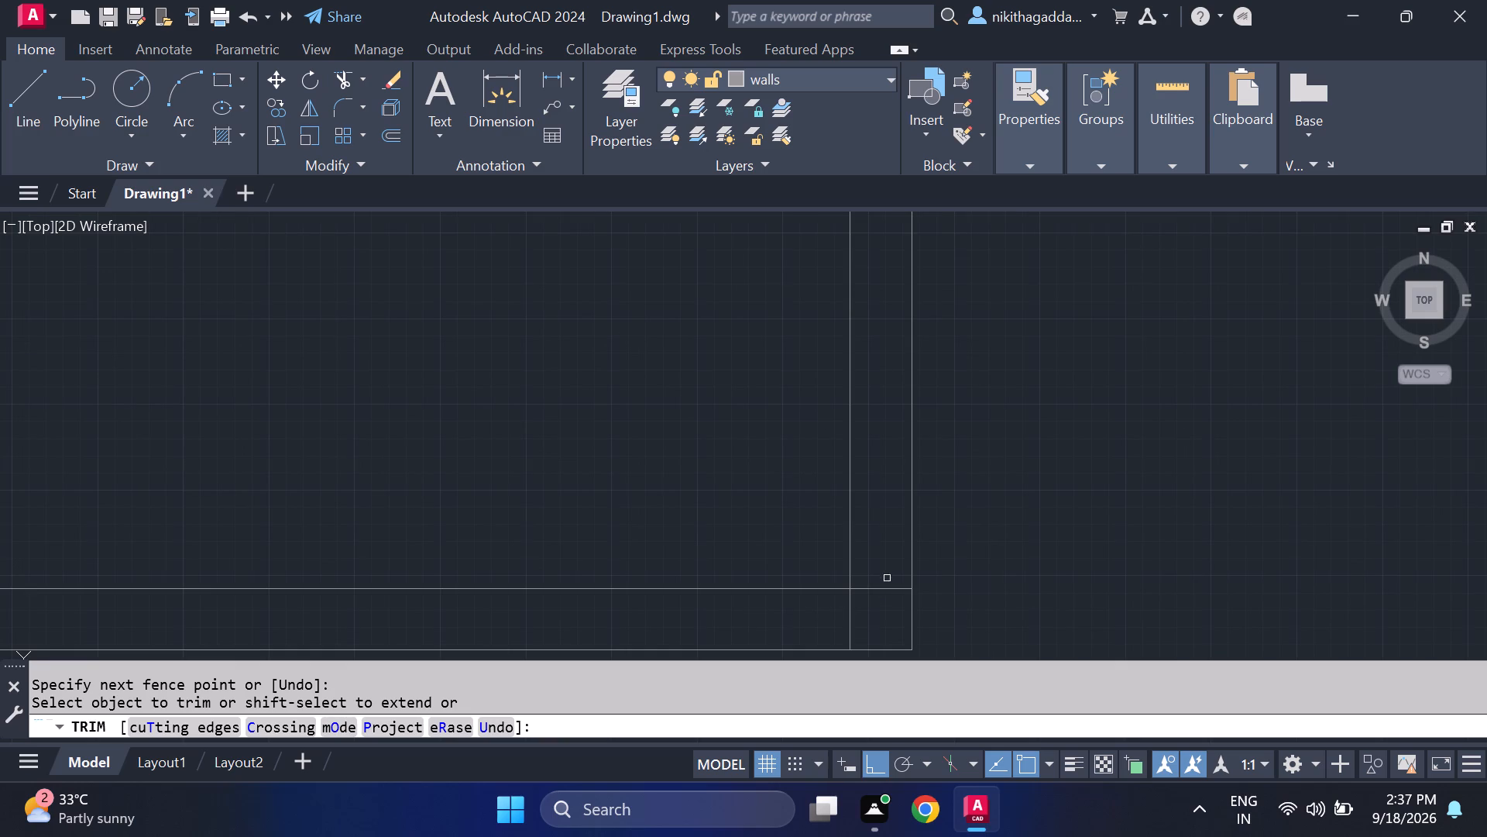
drag(888, 576, 819, 618)
scroll(851, 584, down, 3)
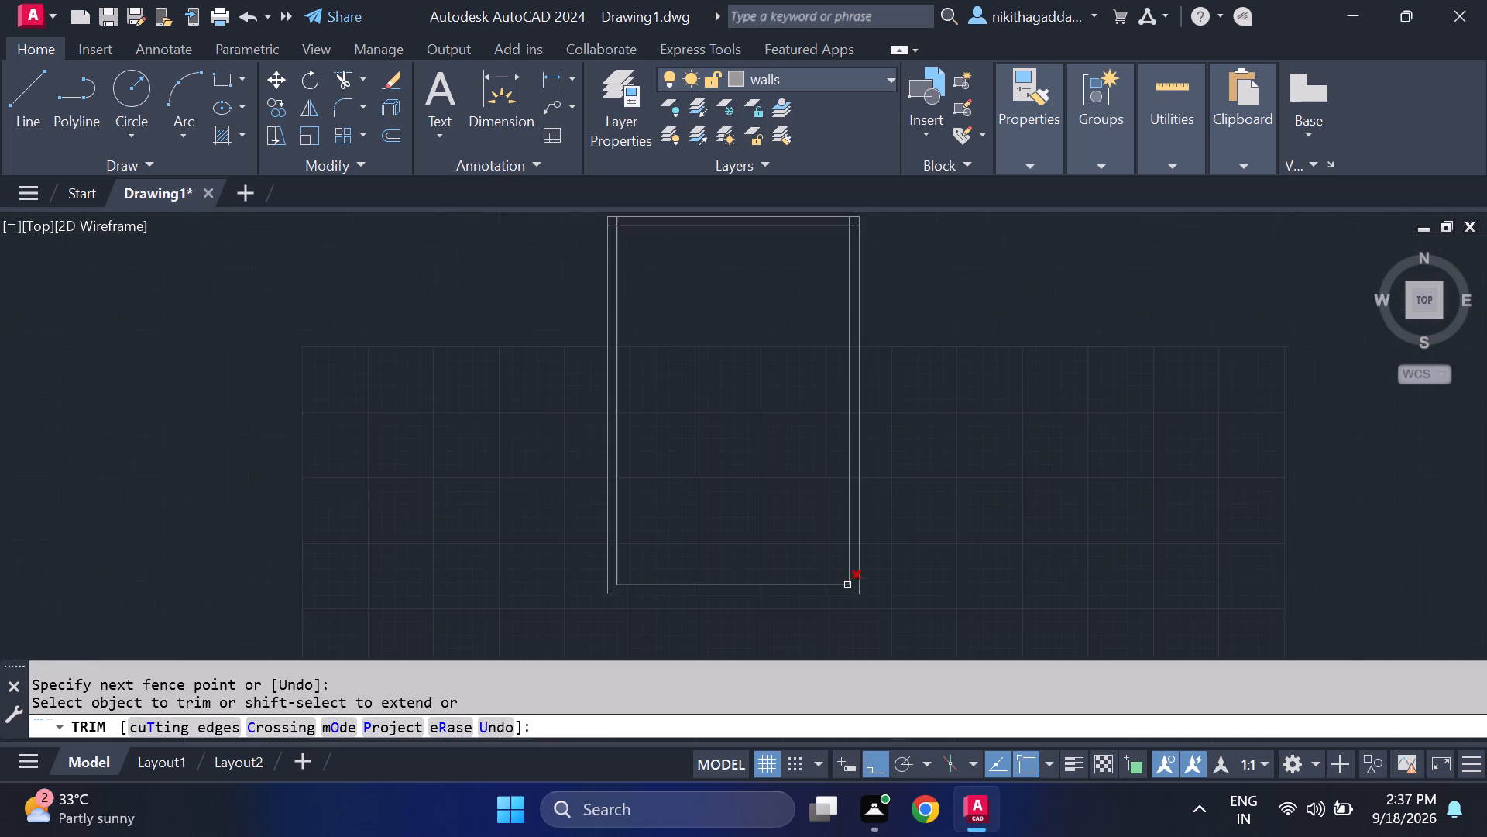
Trim the overlapping ends of the inner wall lines at the upper-left corner of the outline.
scroll(845, 585, down, 2)
middle_drag(725, 430, 702, 467)
scroll(682, 385, up, 3)
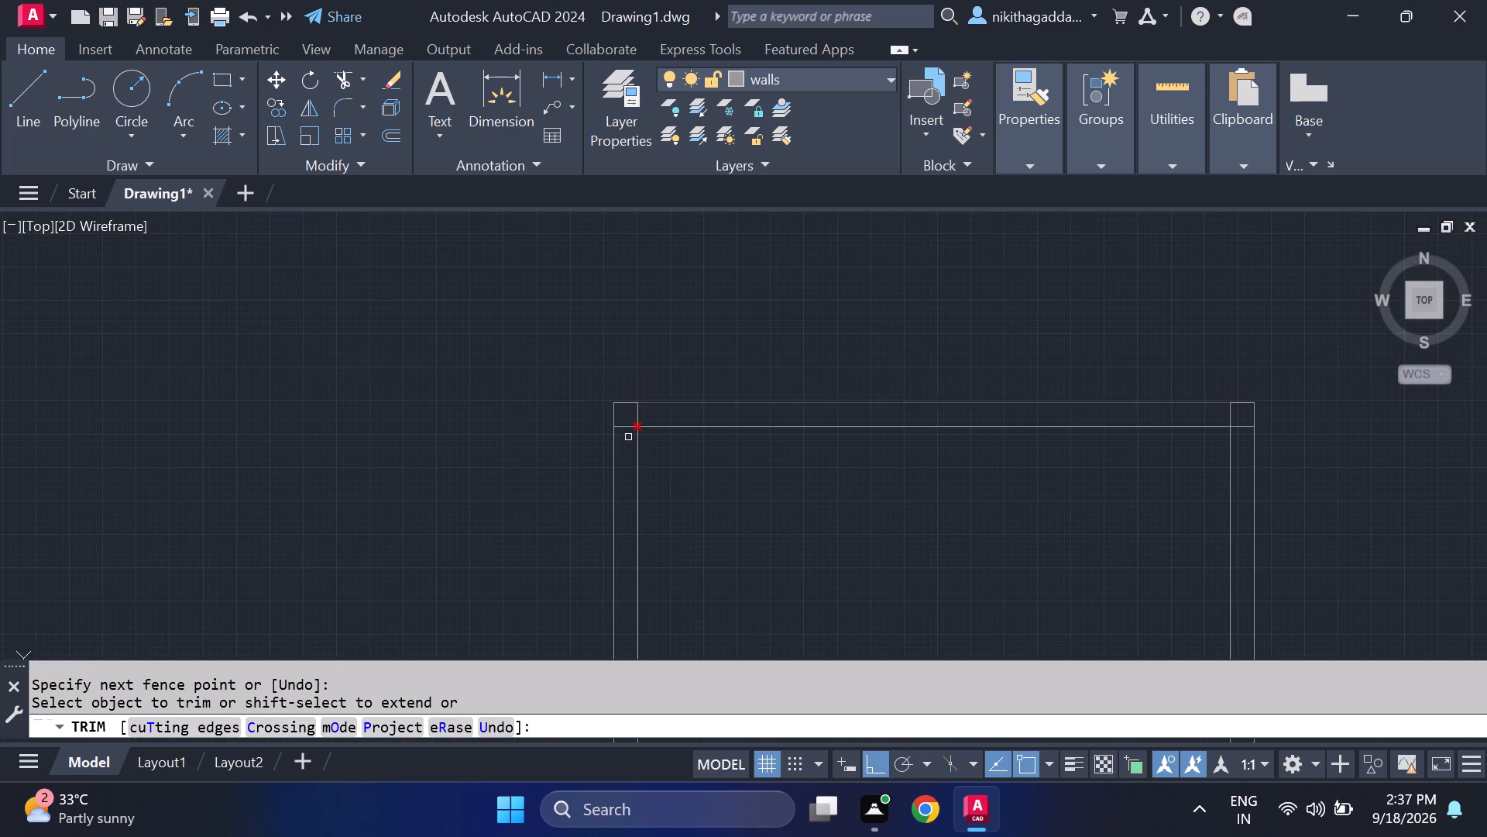
scroll(616, 455, up, 3)
drag(663, 375, 752, 303)
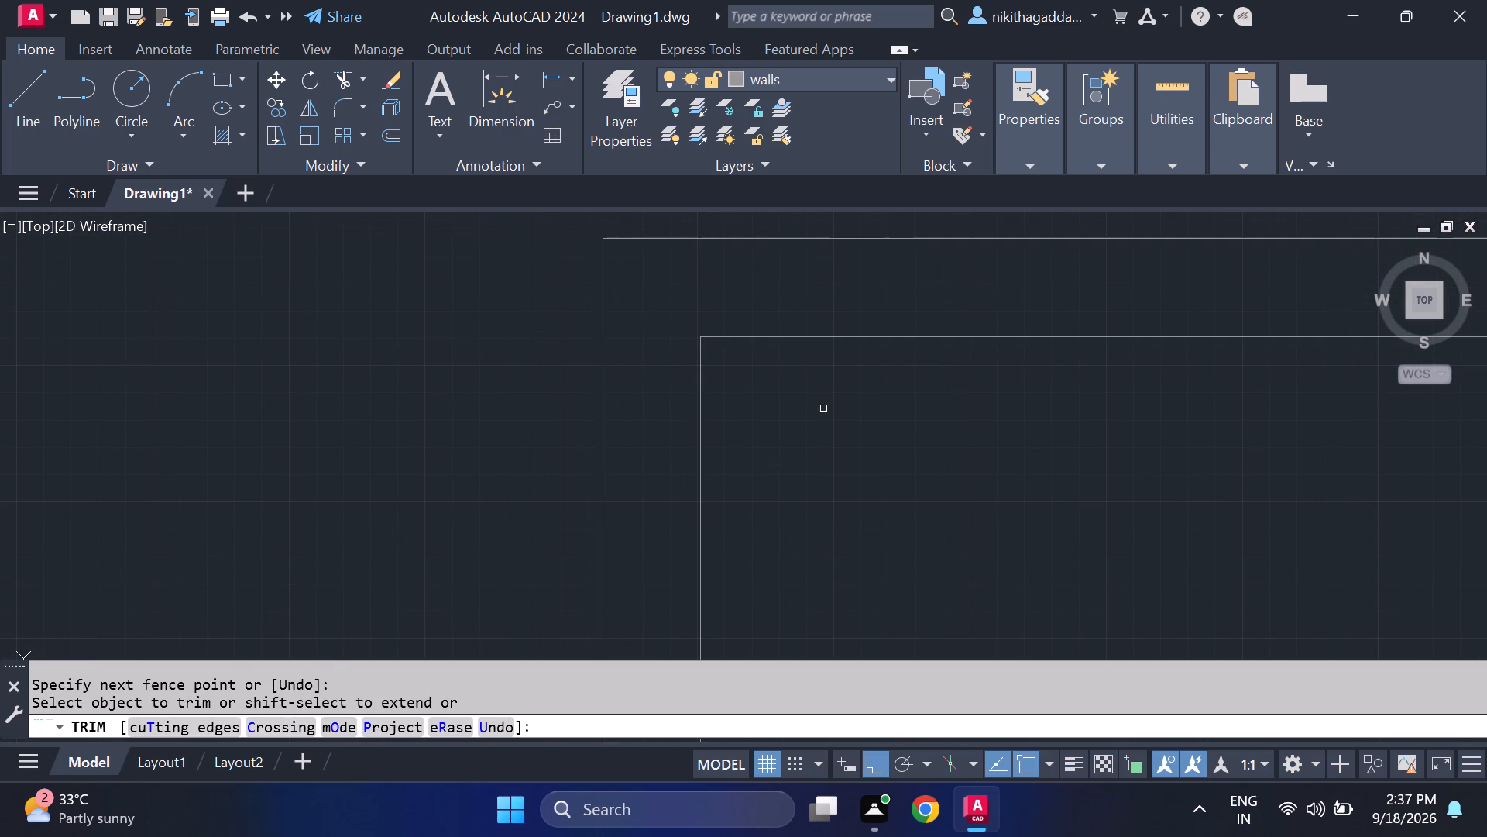
Trim the overlapping ends of the inner wall lines at the upper-right corner and finish the Trim command.
scroll(827, 412, down, 4)
middle_drag(1137, 439, 864, 357)
scroll(906, 312, up, 3)
drag(890, 324, 929, 398)
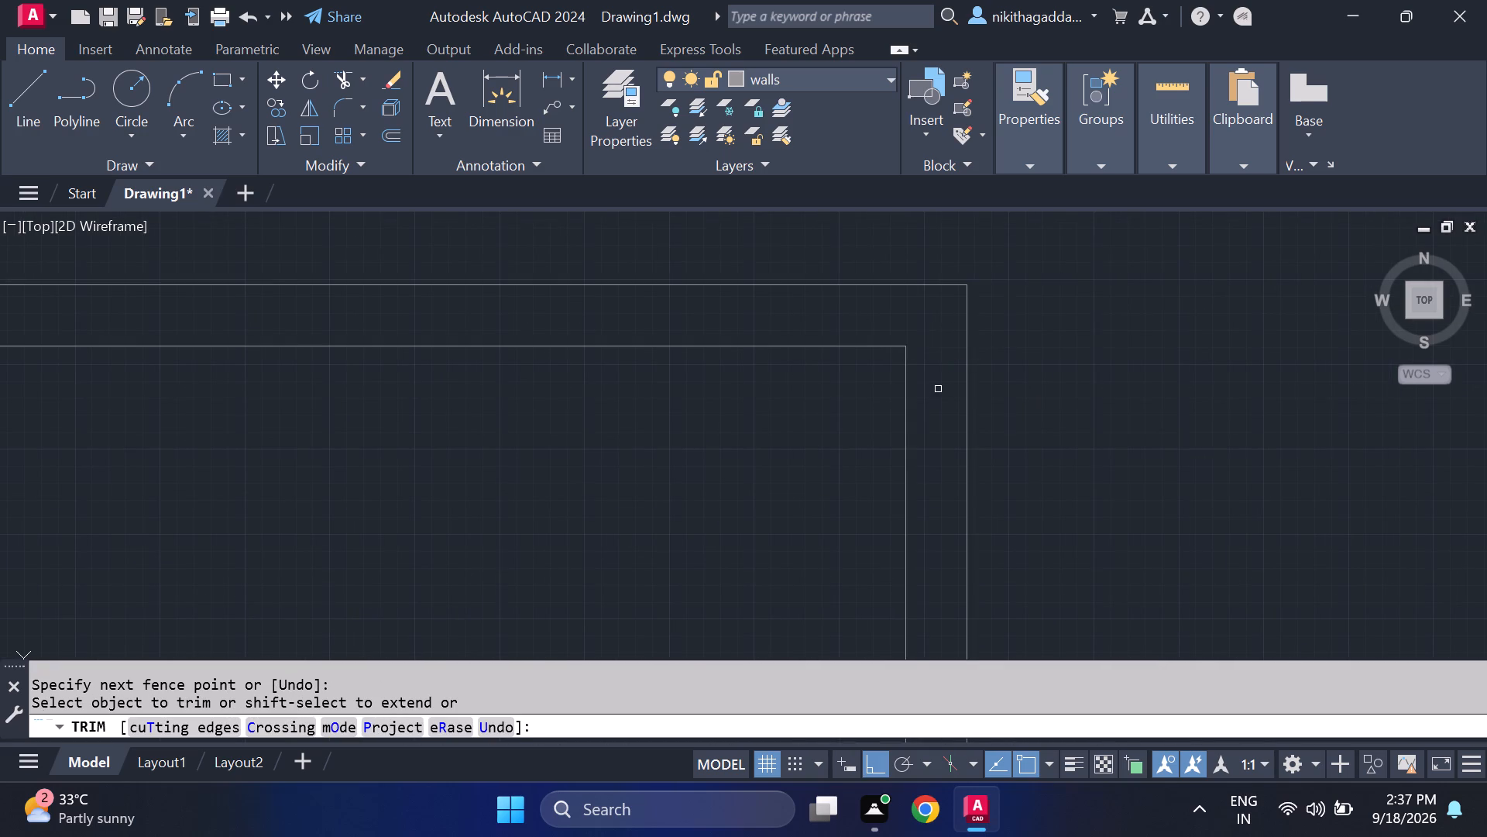
scroll(938, 389, down, 4)
middle_drag(855, 463, 839, 350)
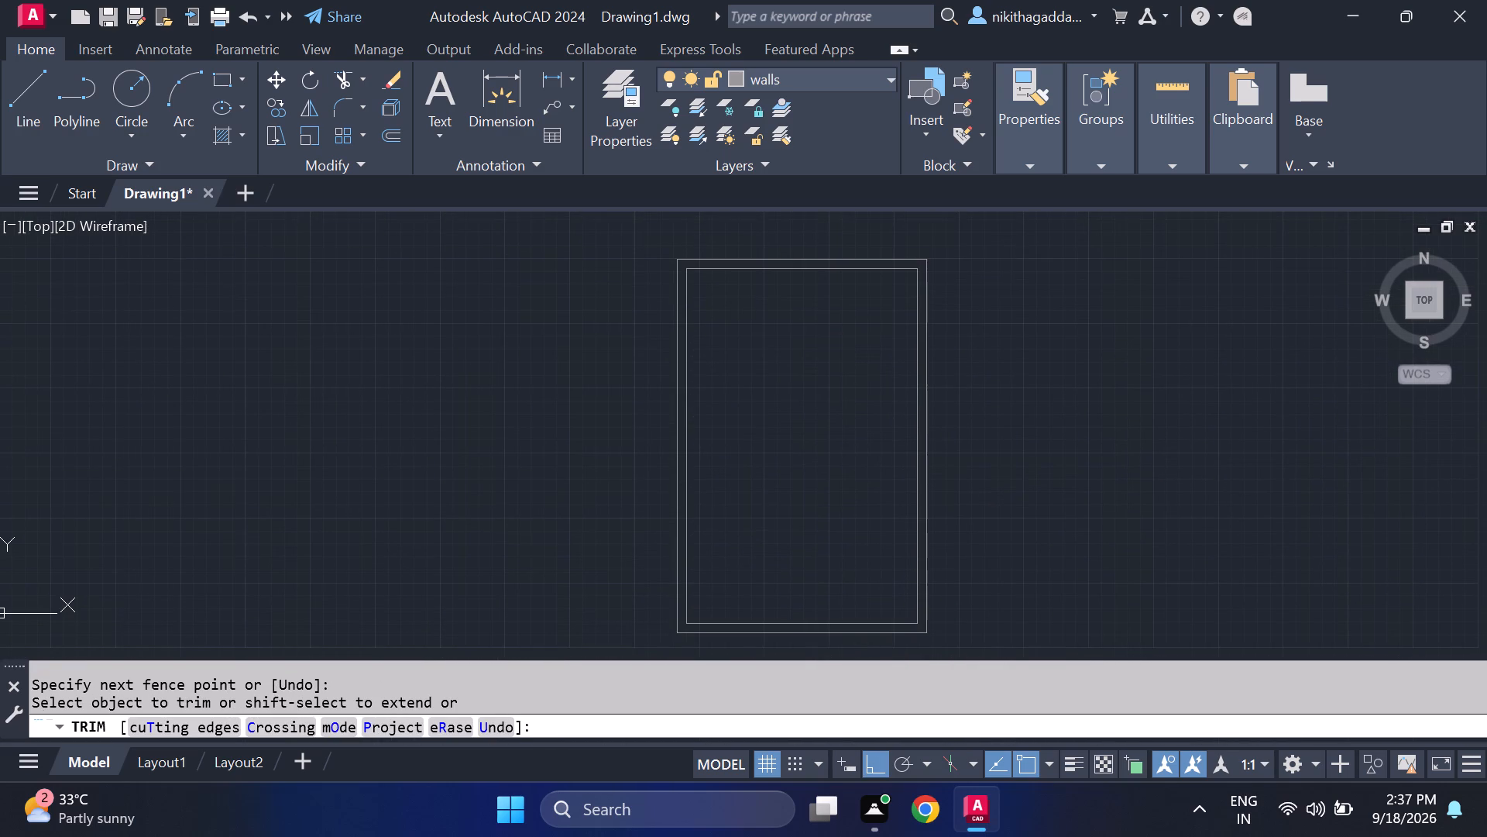
key(Escape)
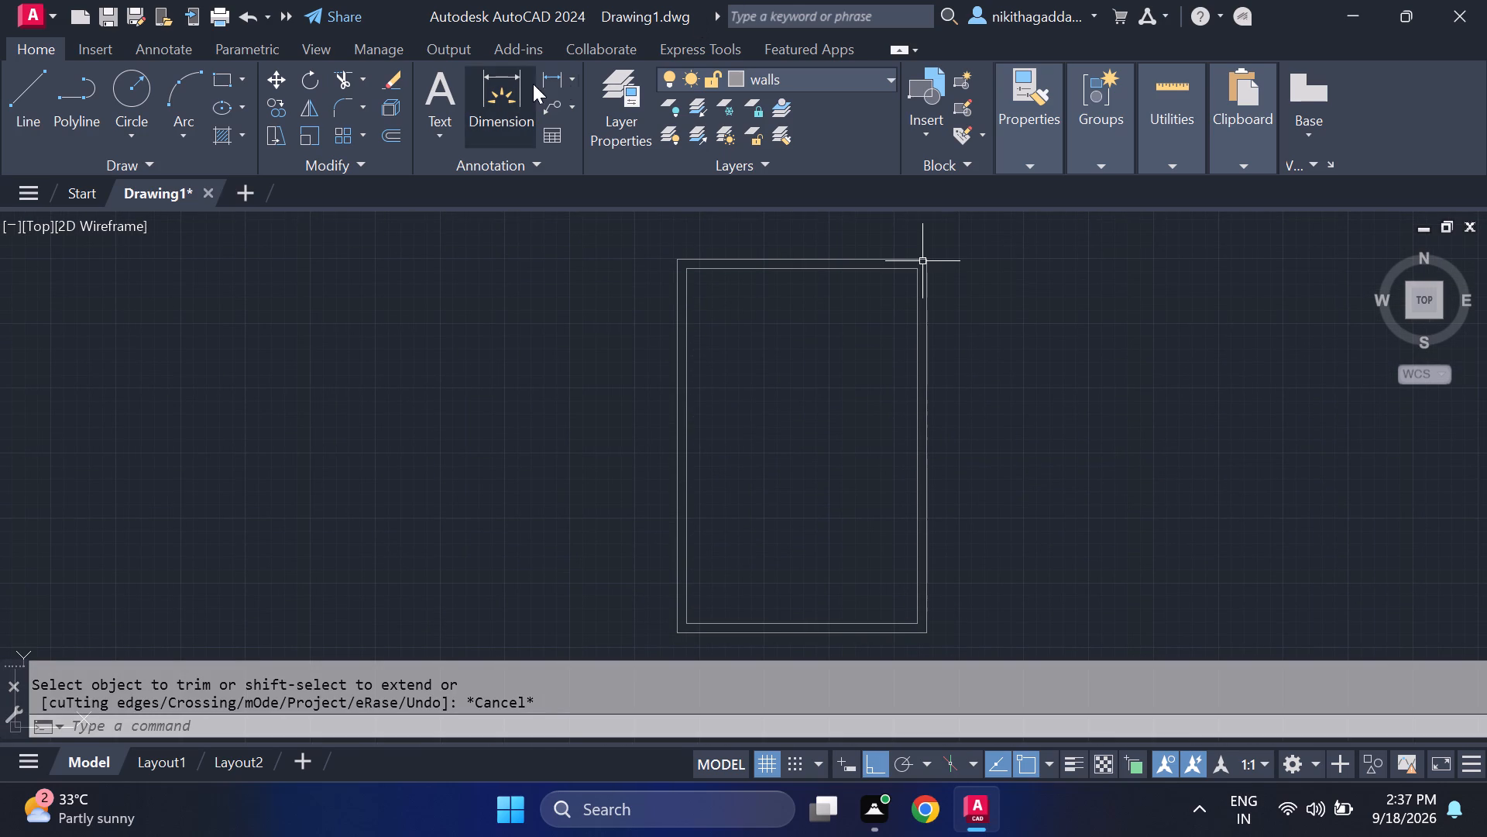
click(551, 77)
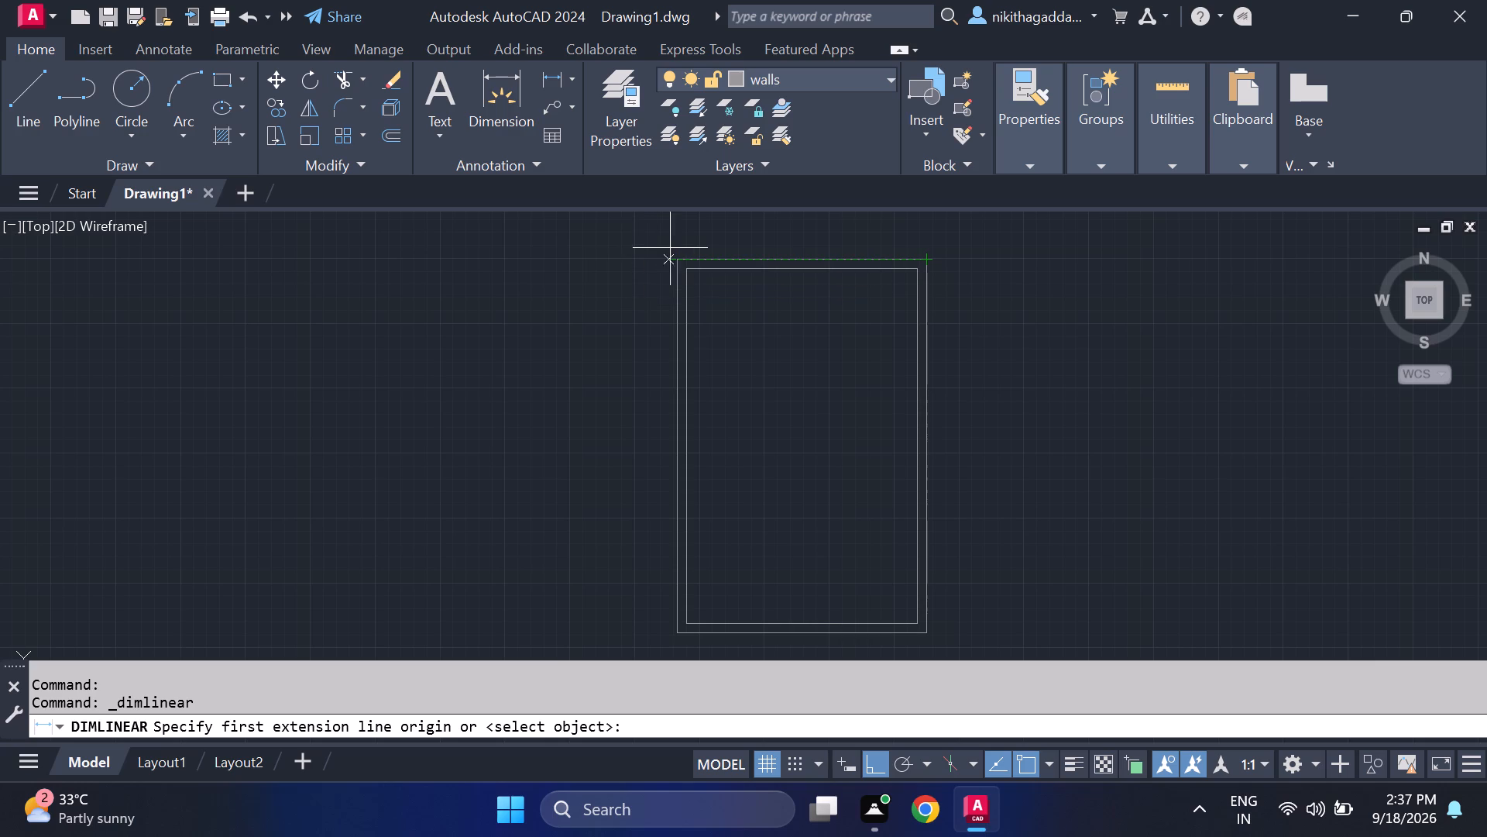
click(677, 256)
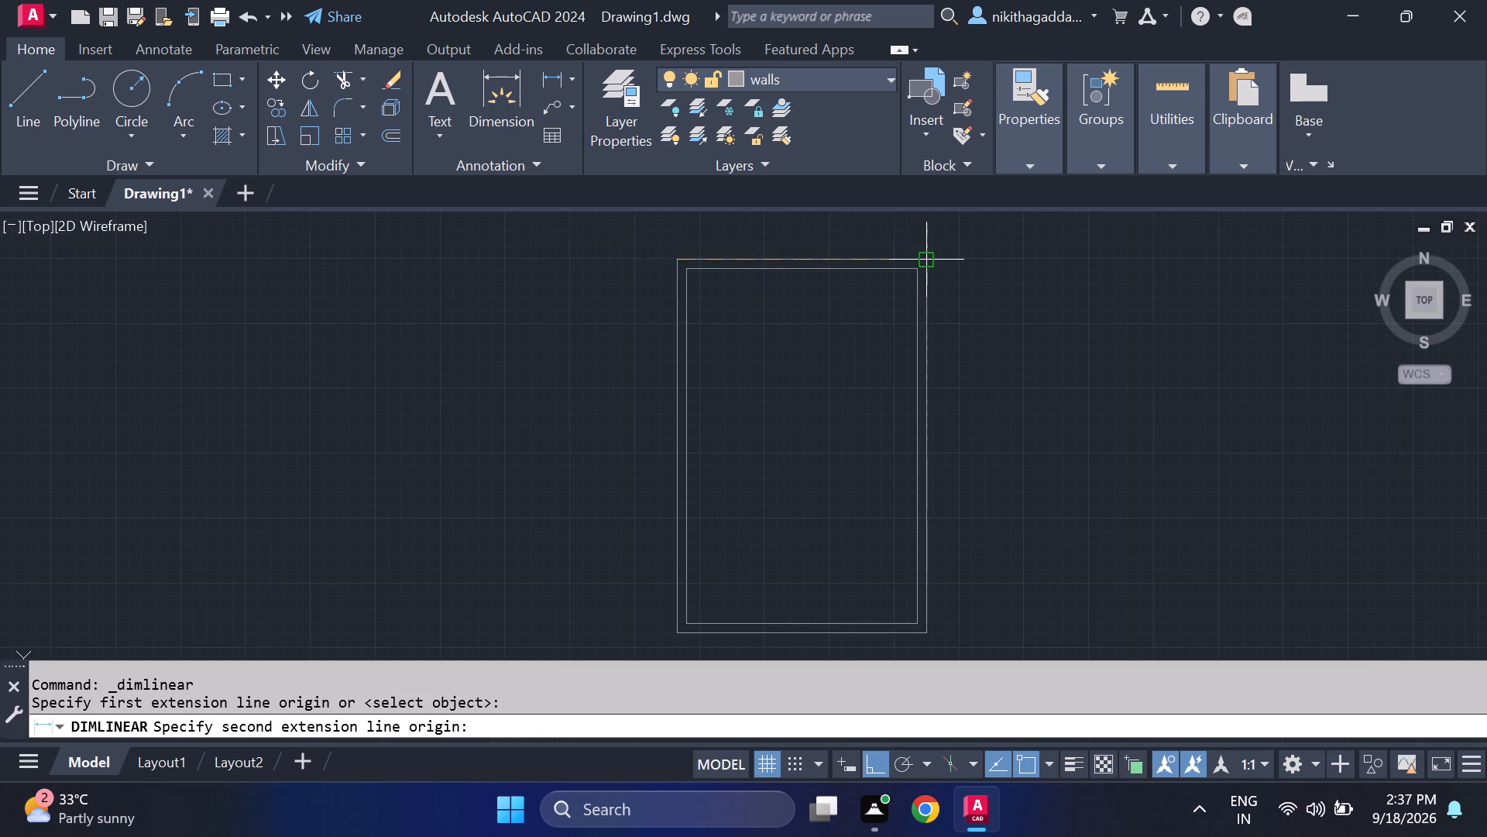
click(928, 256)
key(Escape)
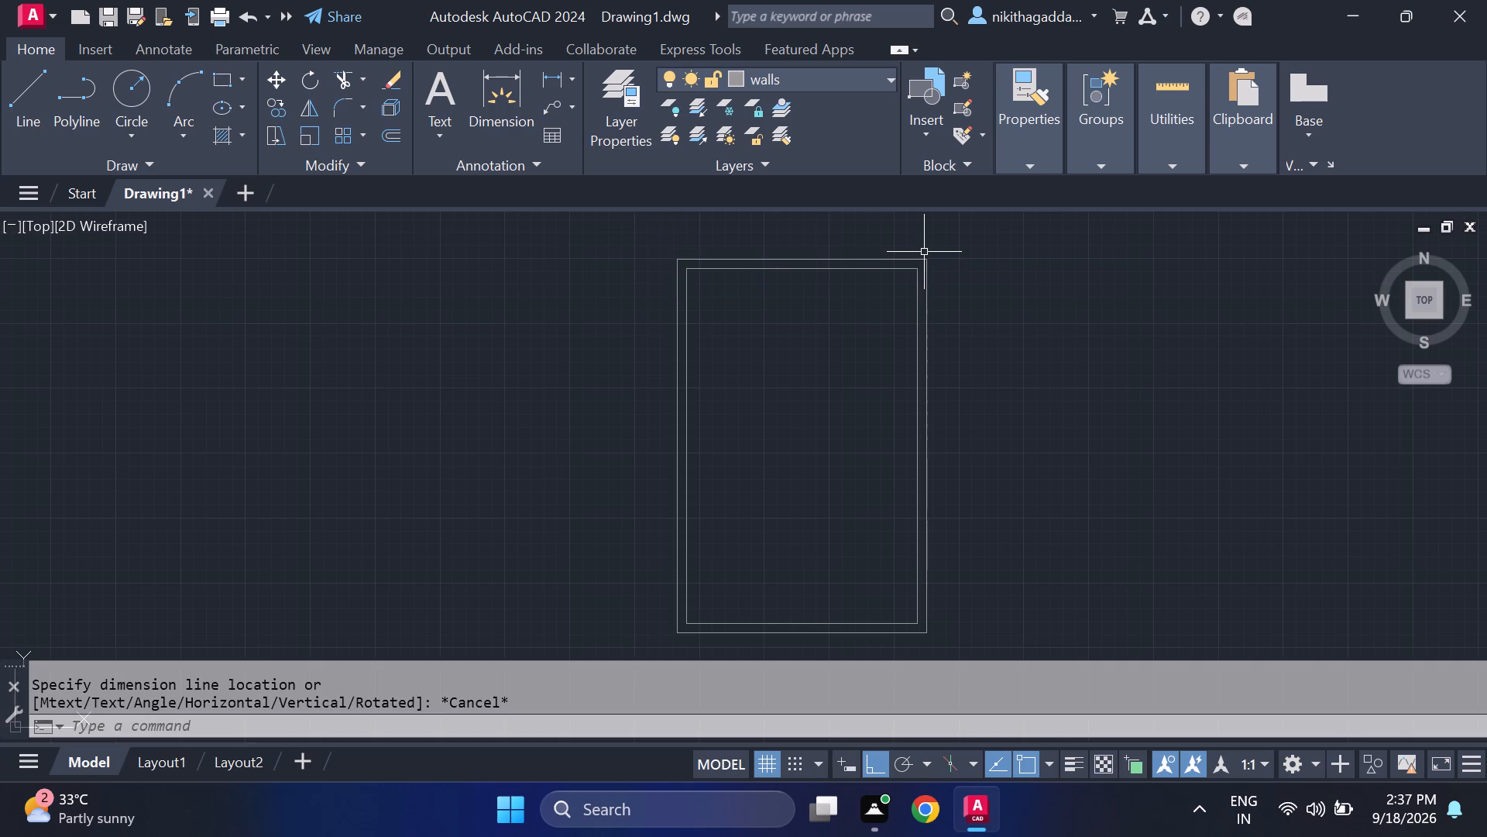
Set the colour of the text layer to black, index colour 250.
click(889, 74)
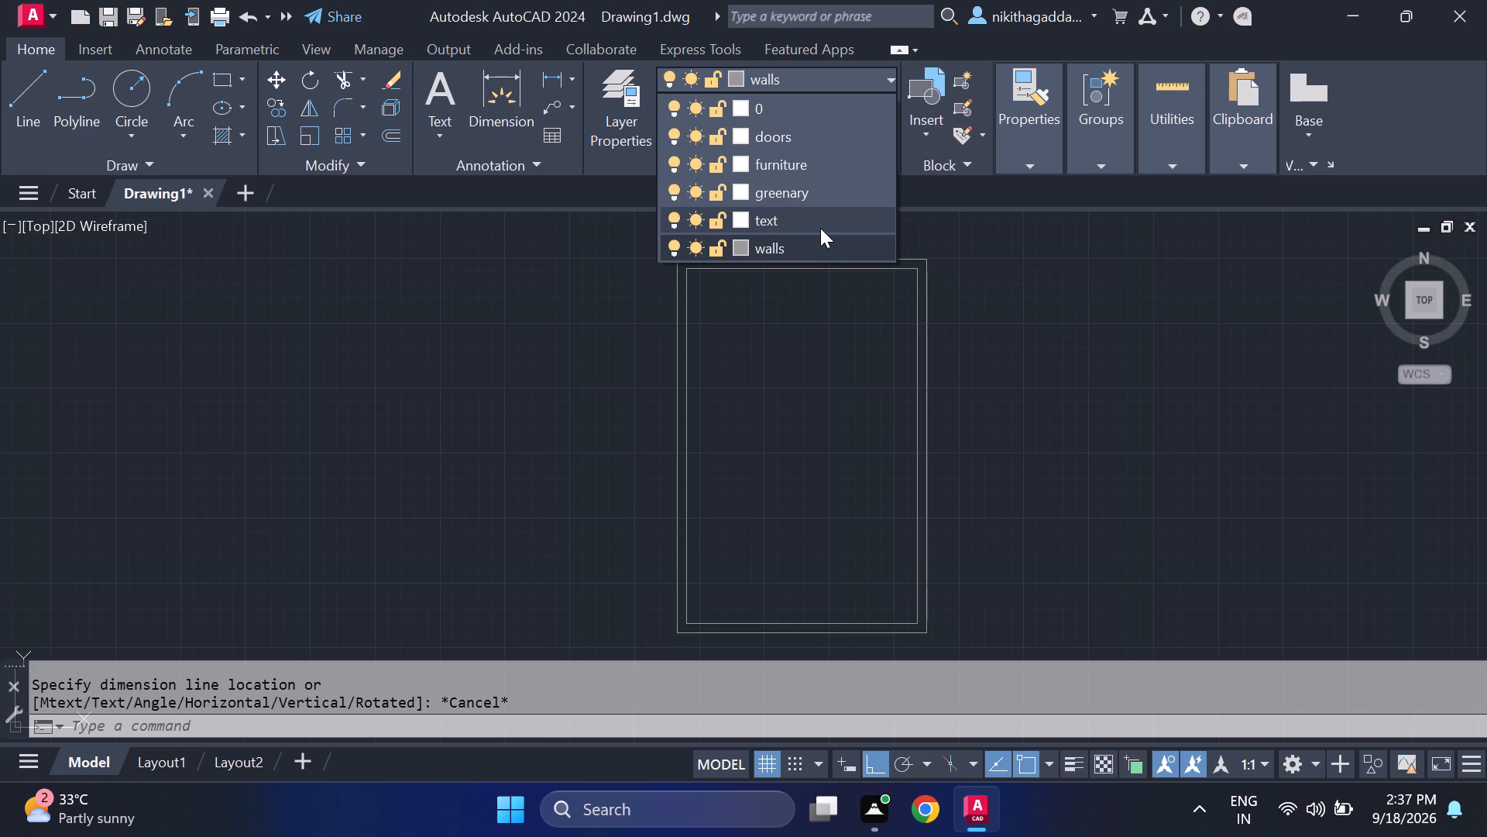
click(734, 212)
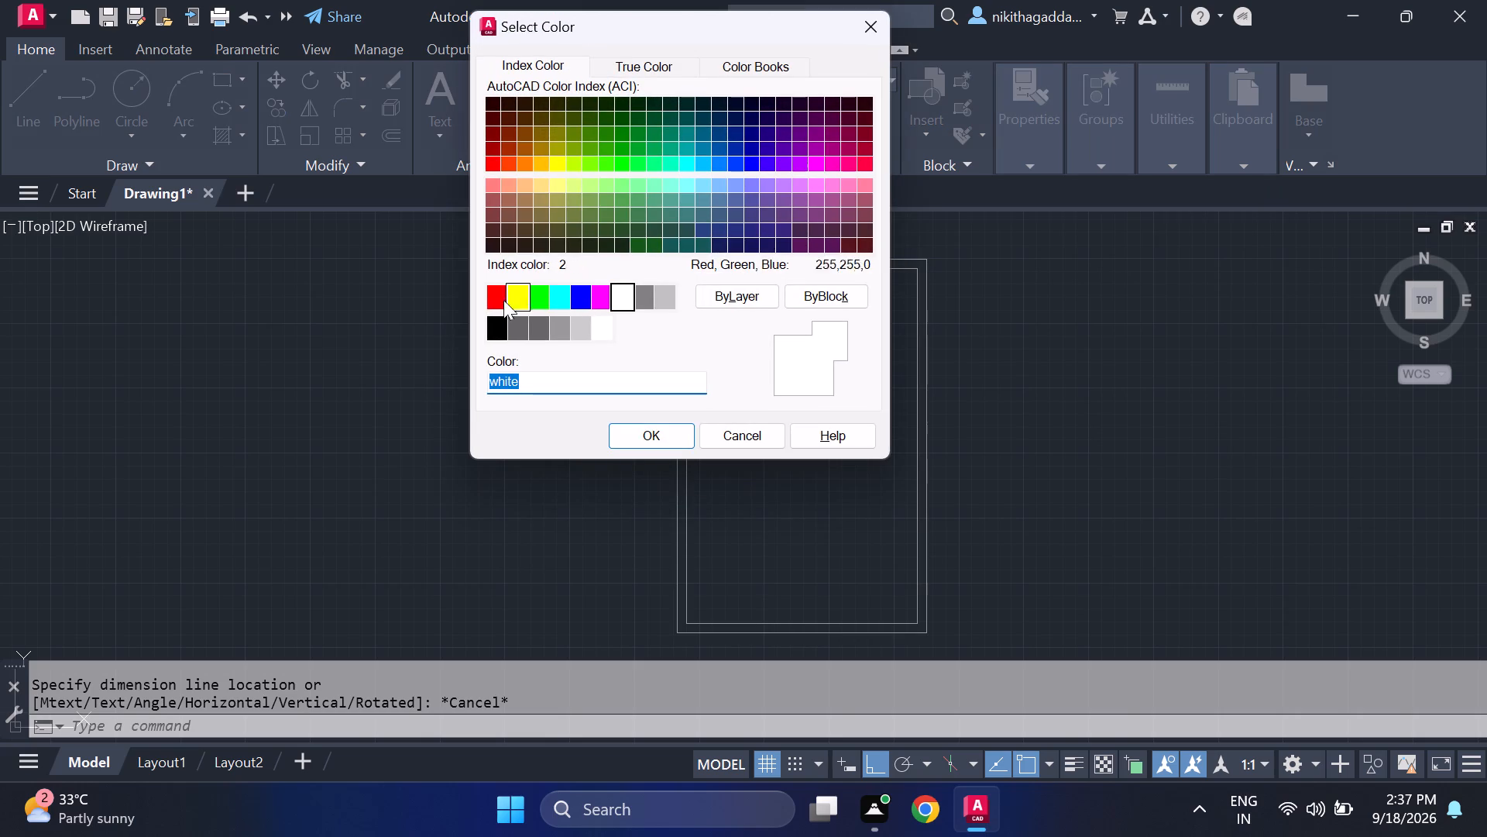
click(485, 332)
click(636, 436)
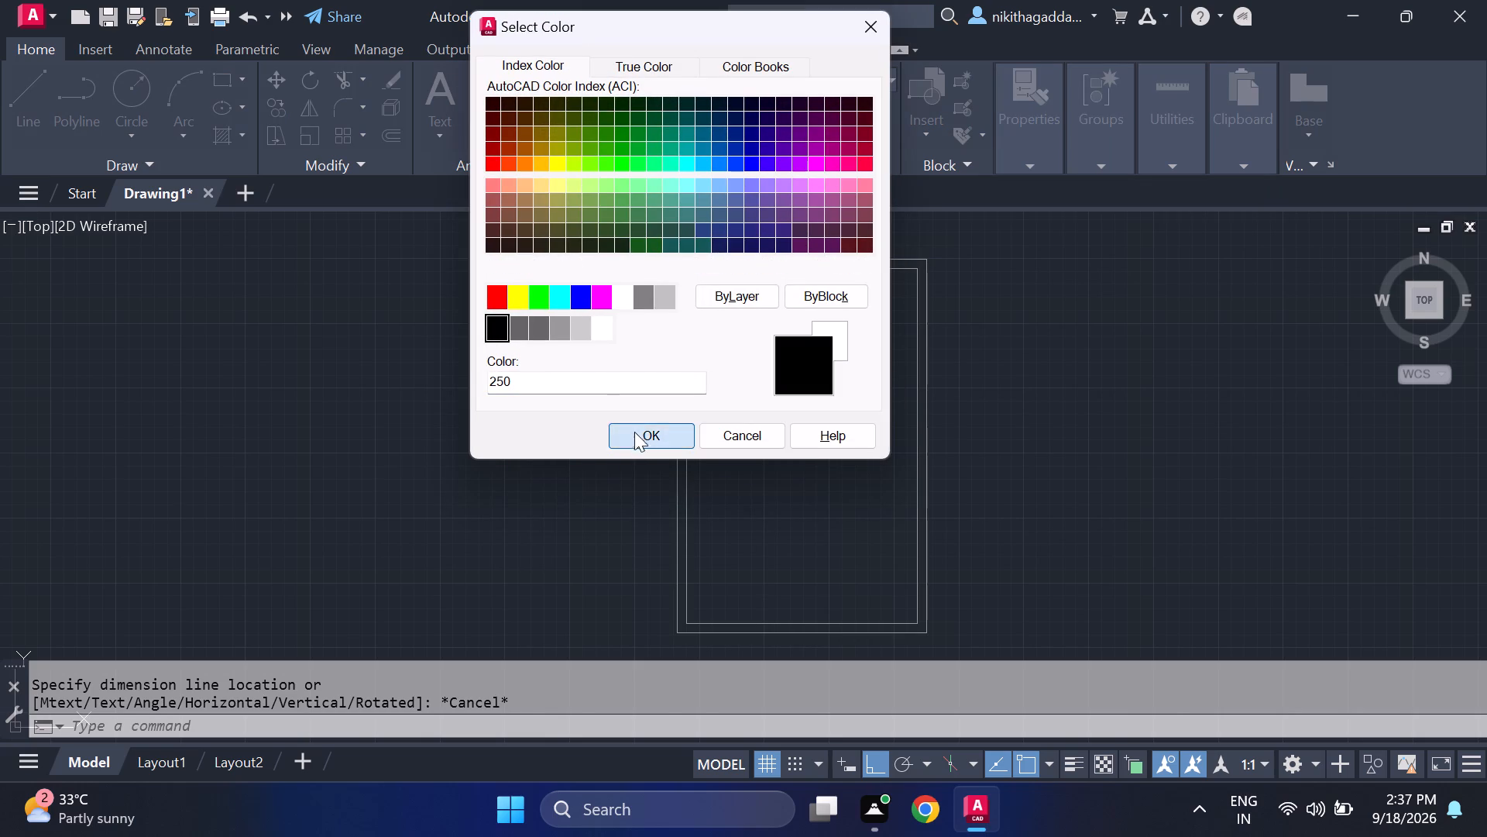
Set the colour of the furniture layer to reddish brown, index colour 23.
click(872, 78)
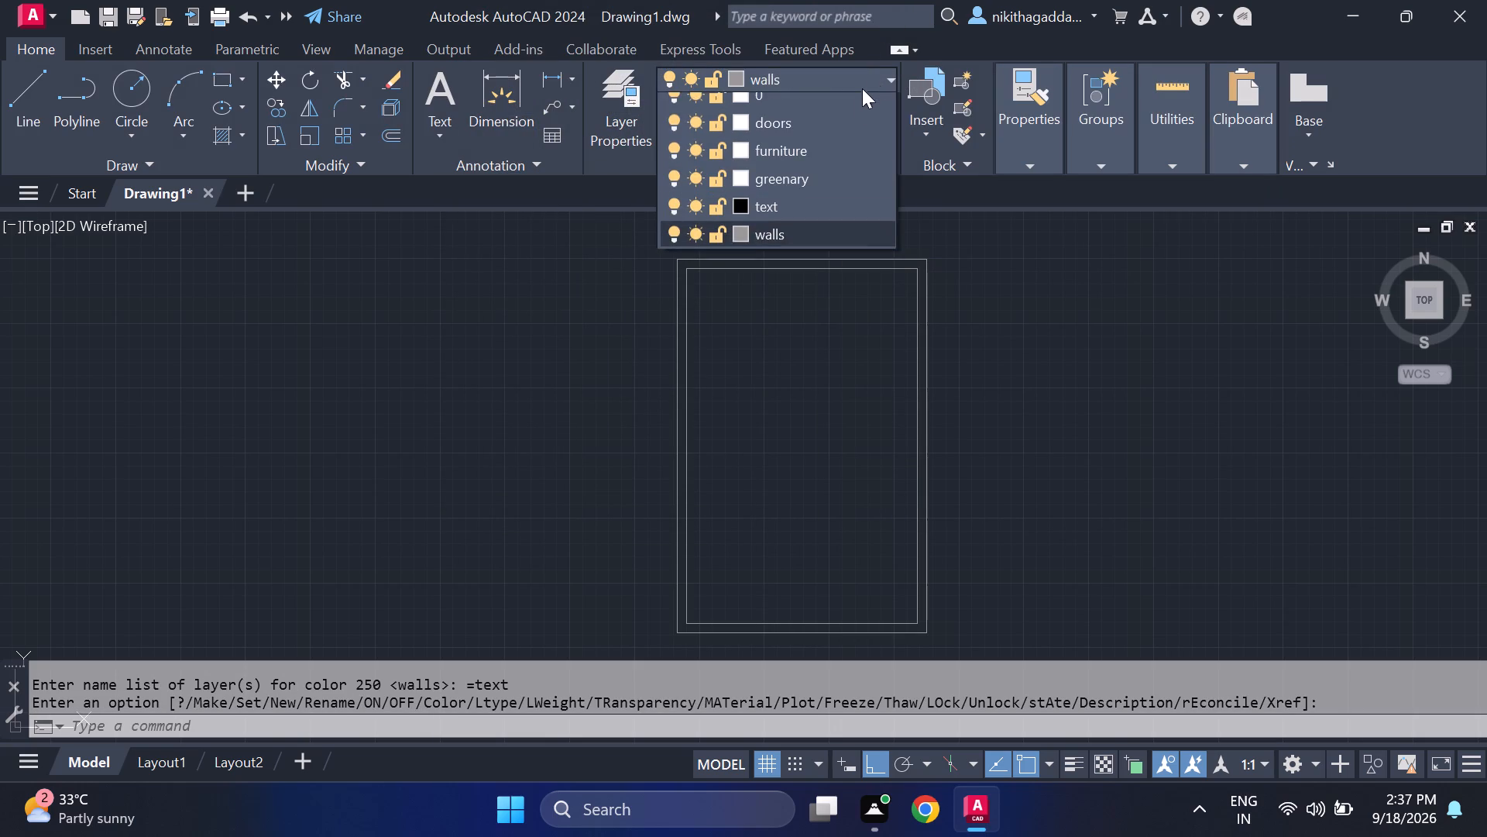
click(742, 158)
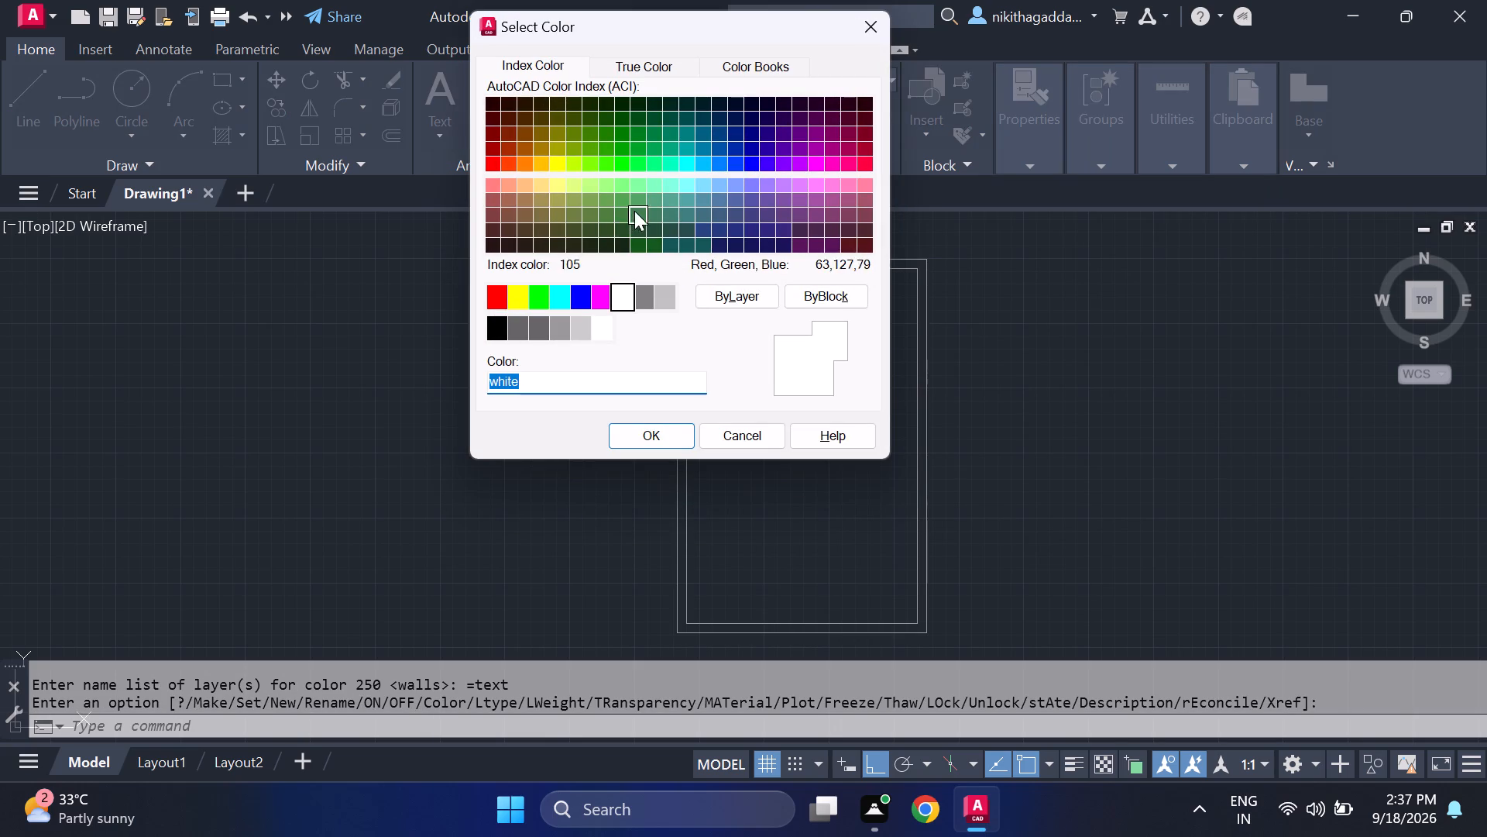
click(512, 204)
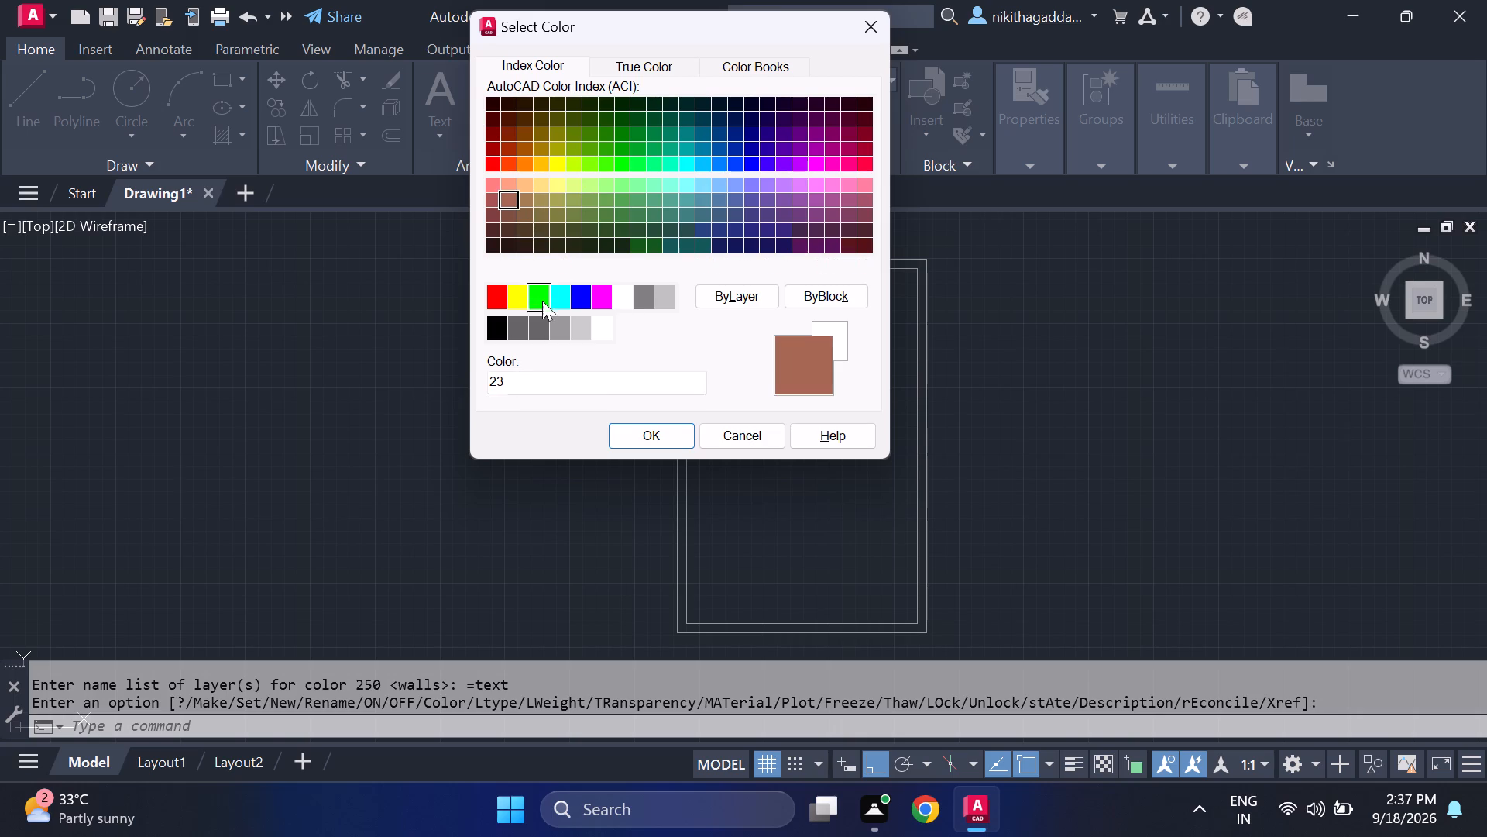
click(639, 435)
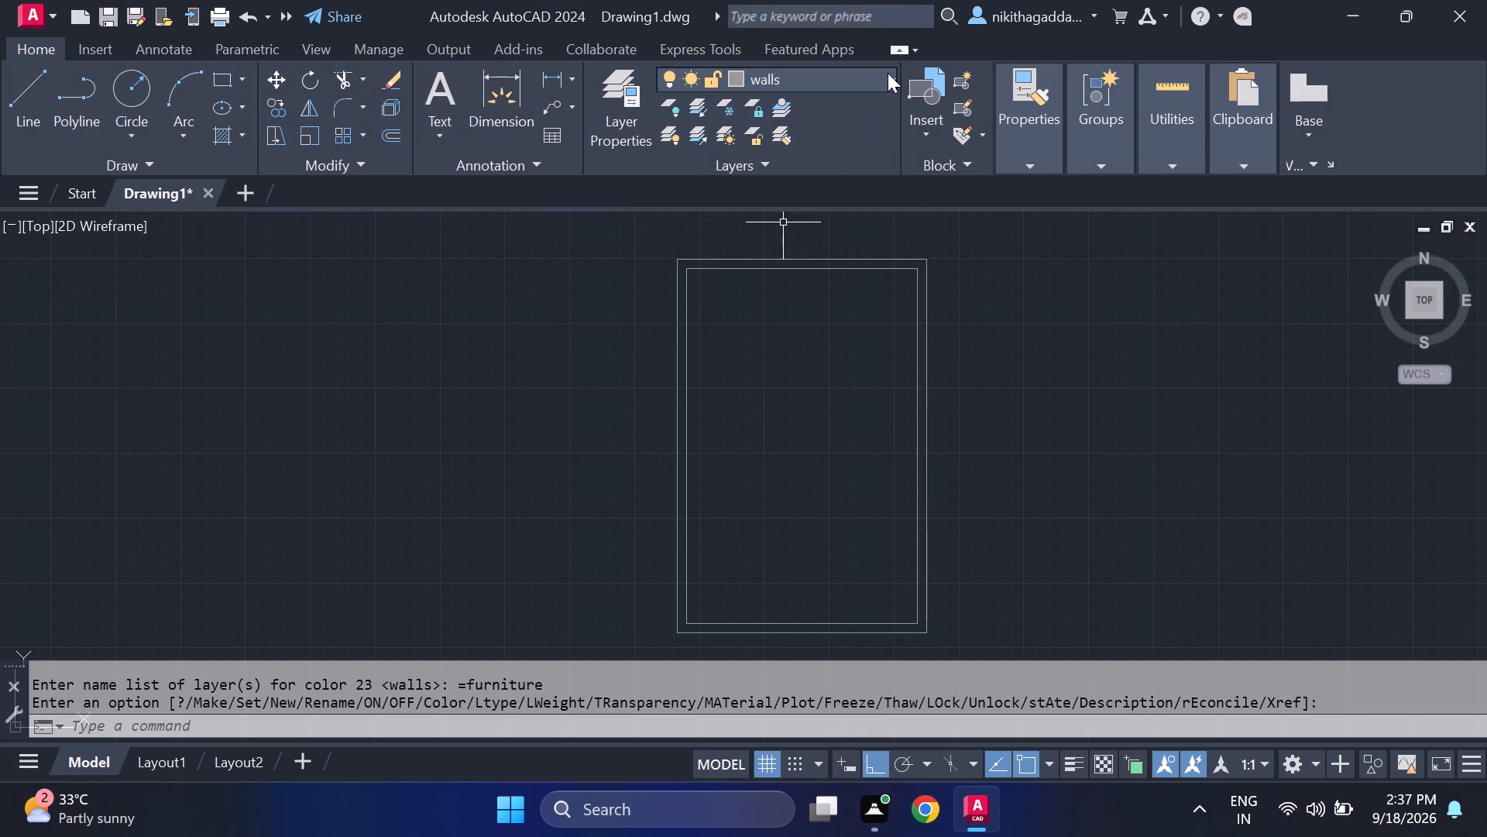
Set the colour of the greenary layer to green, index colour 92.
click(888, 73)
click(741, 188)
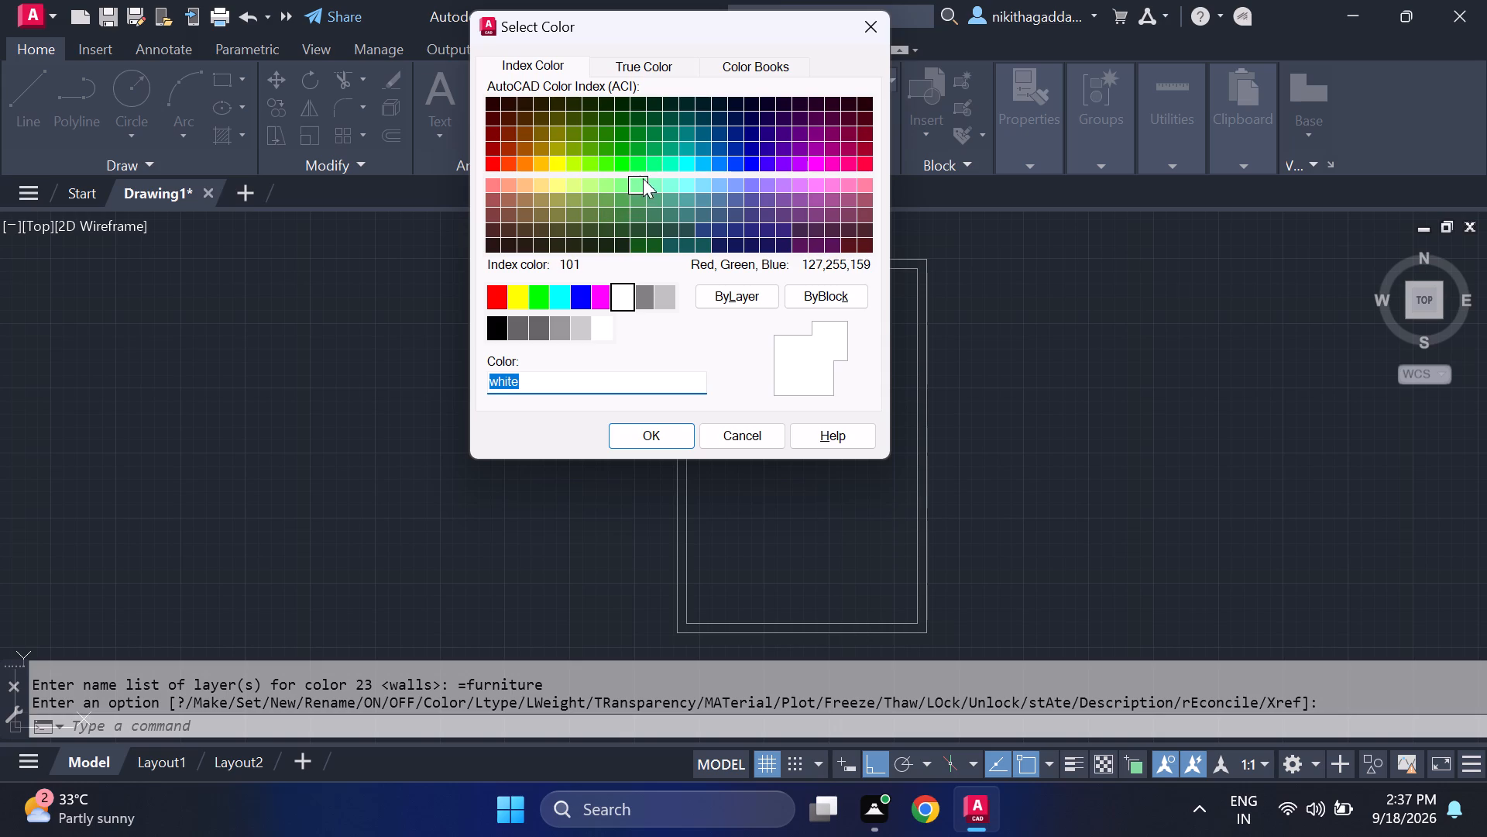
click(625, 146)
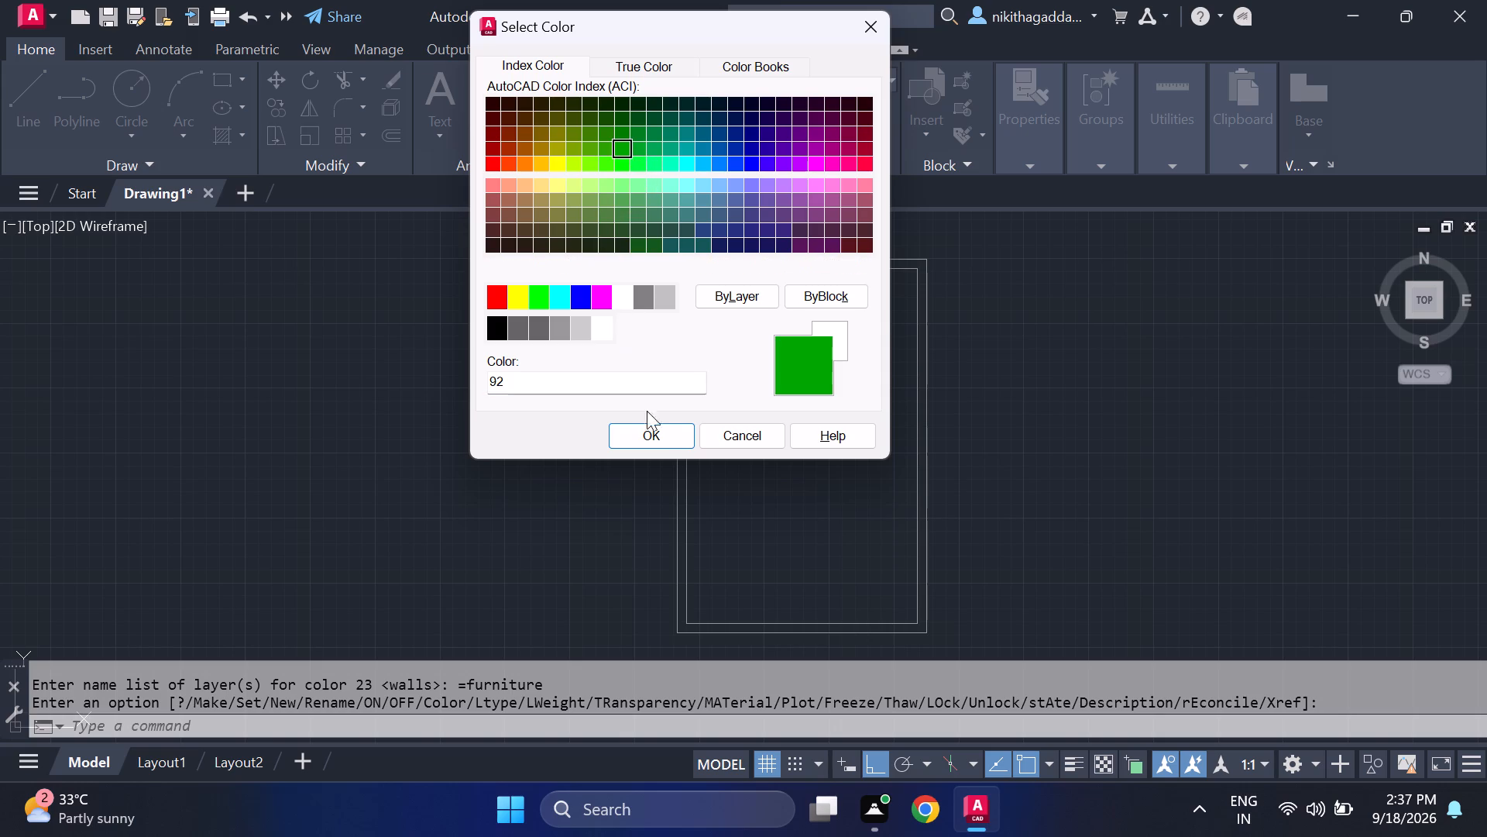
click(665, 429)
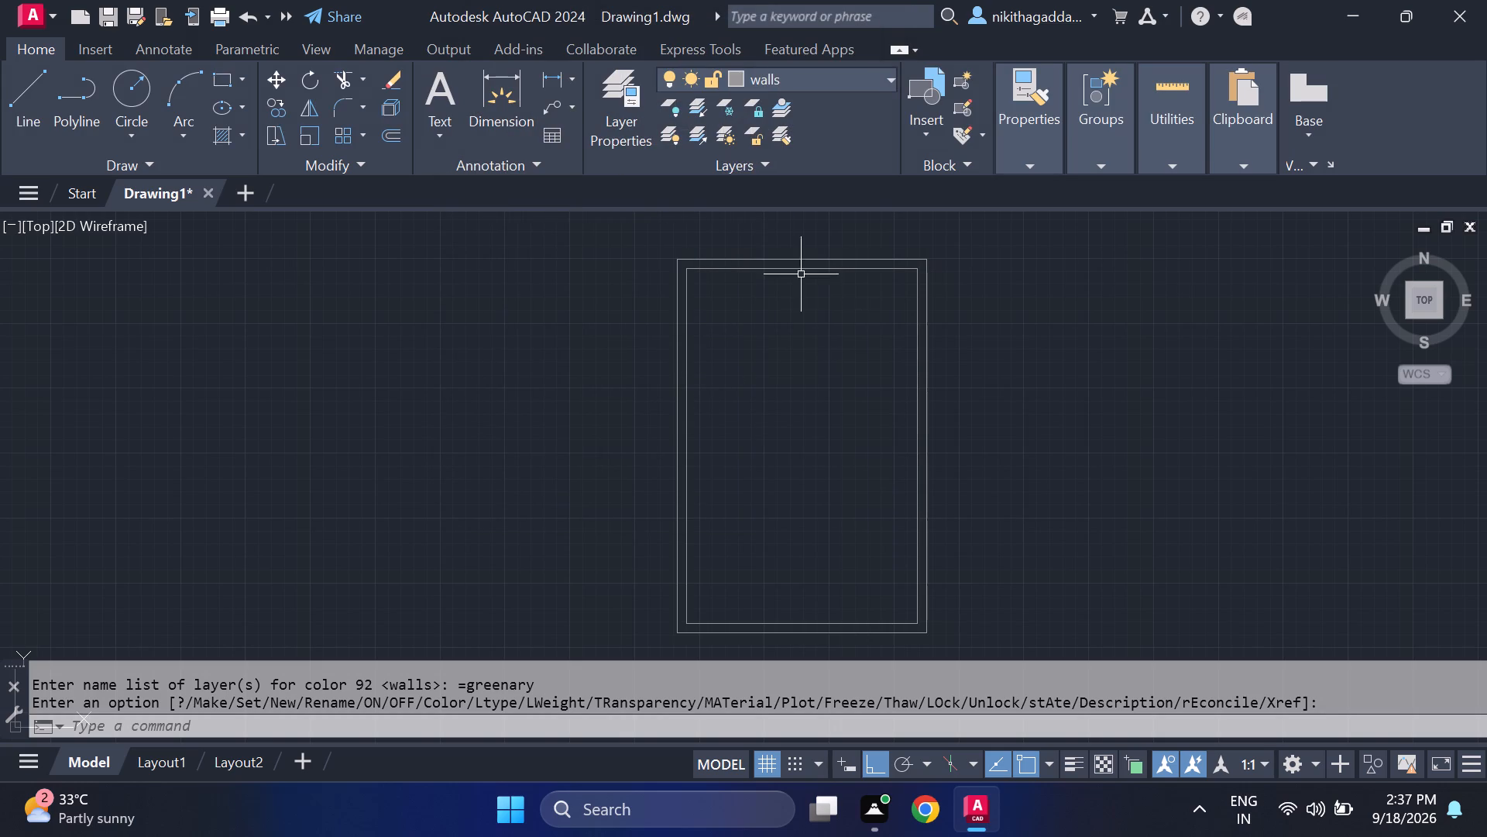
Set the colour of the doors layer to orange-brown, index colour 32.
scroll(788, 248, down, 2)
scroll(792, 257, up, 2)
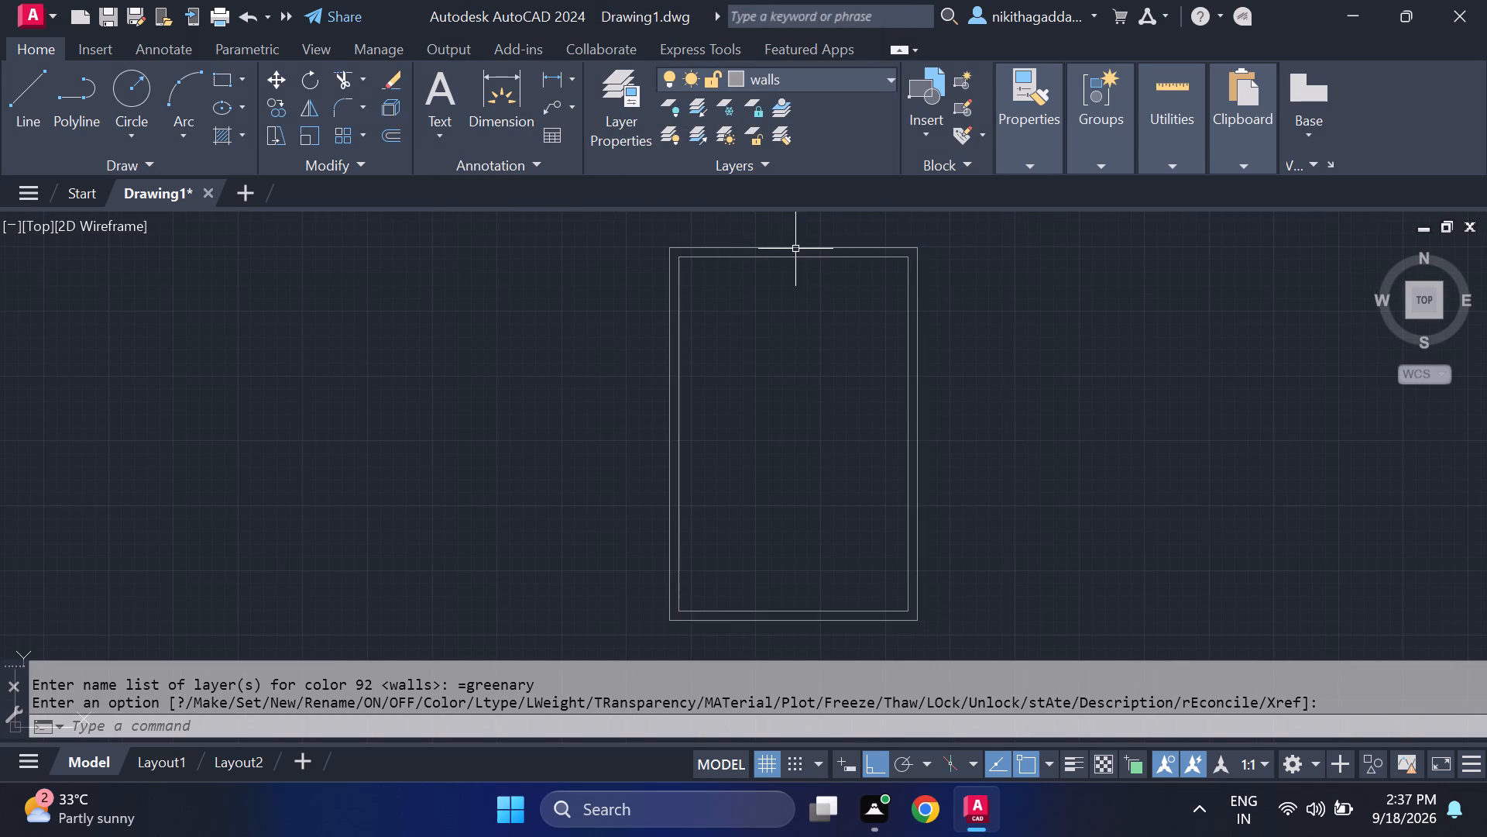
click(888, 72)
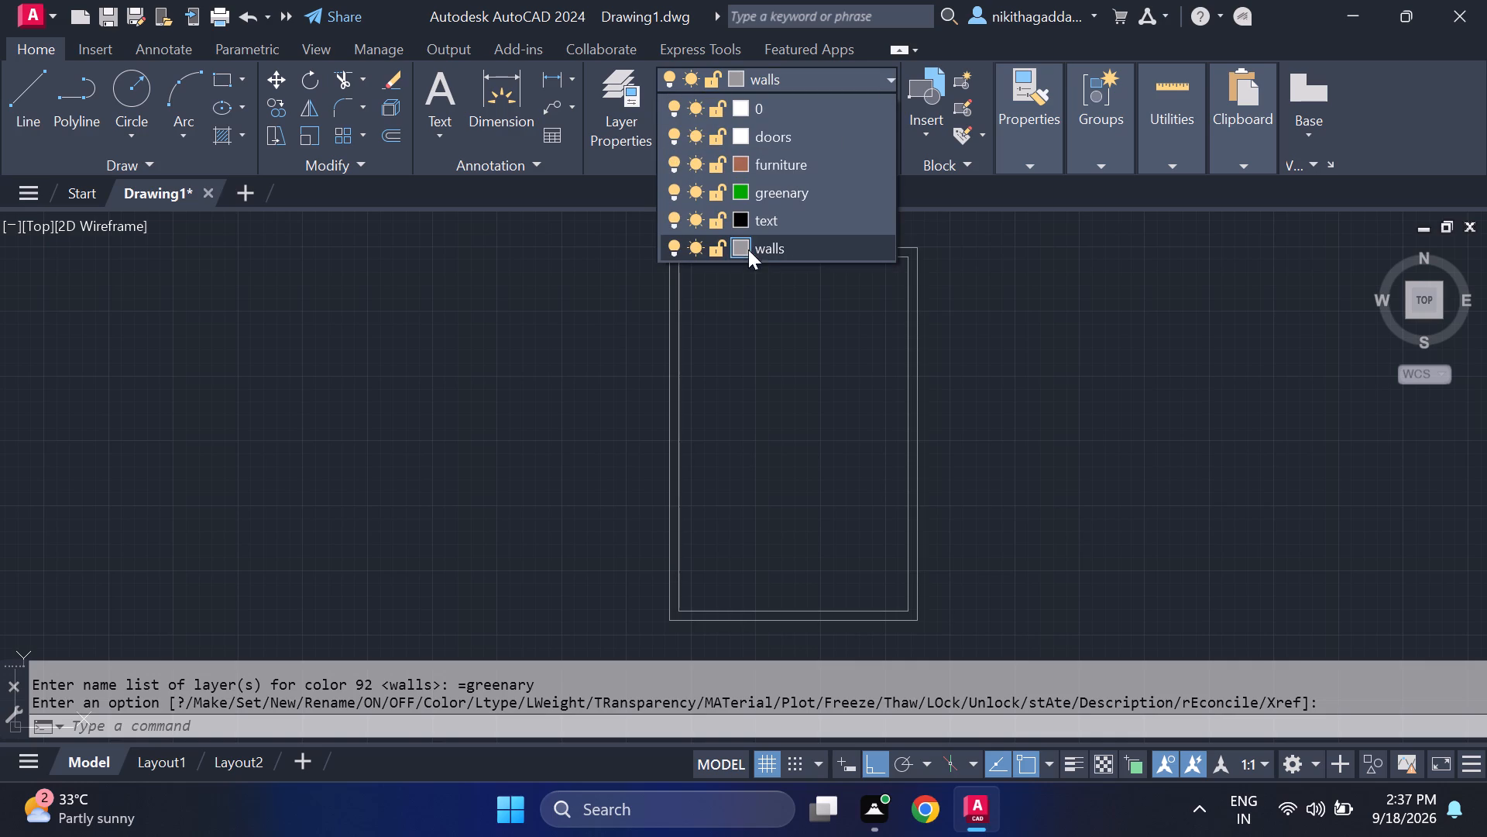
click(737, 132)
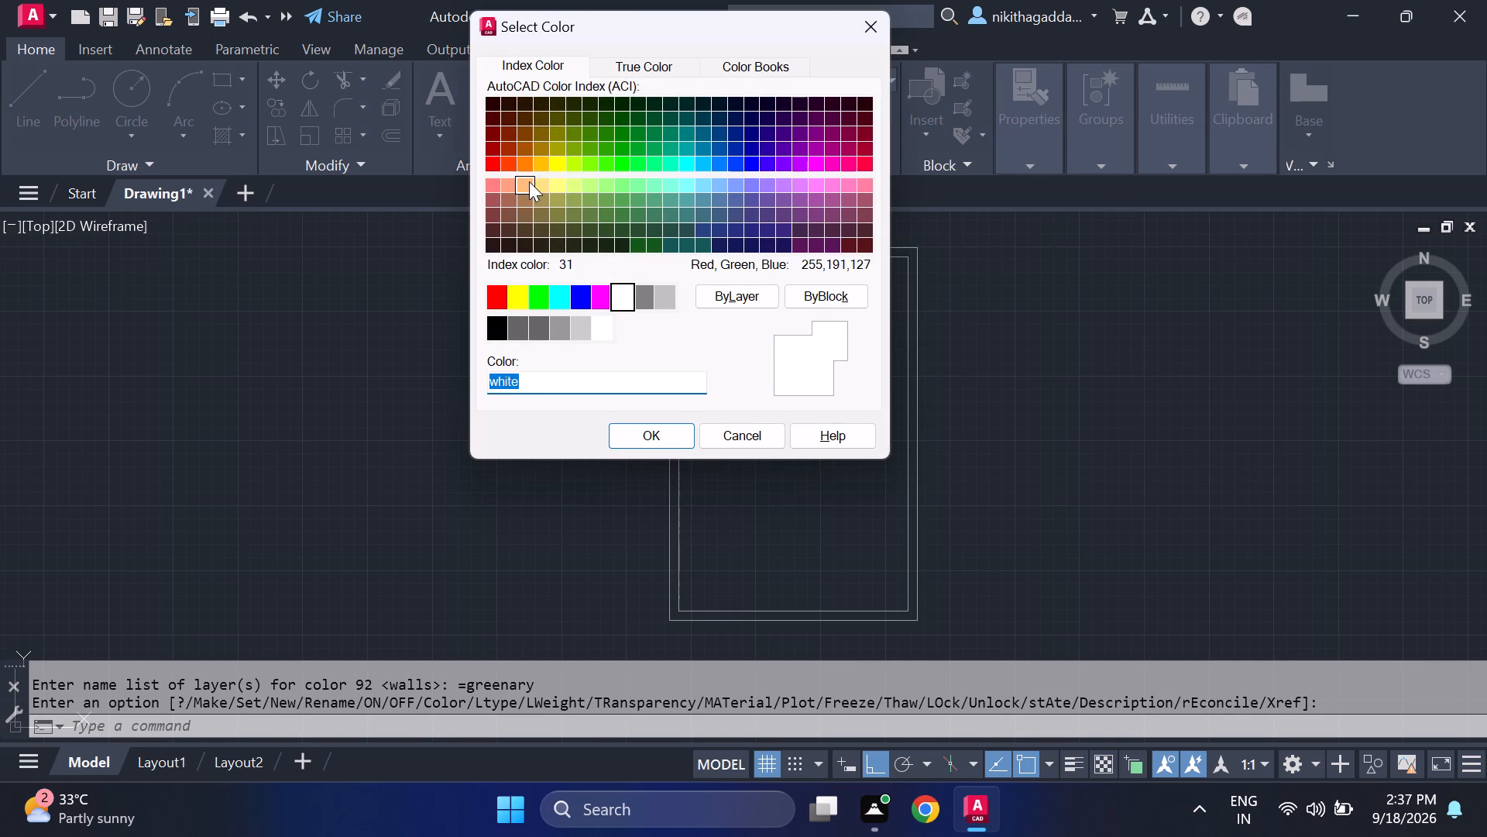
click(528, 150)
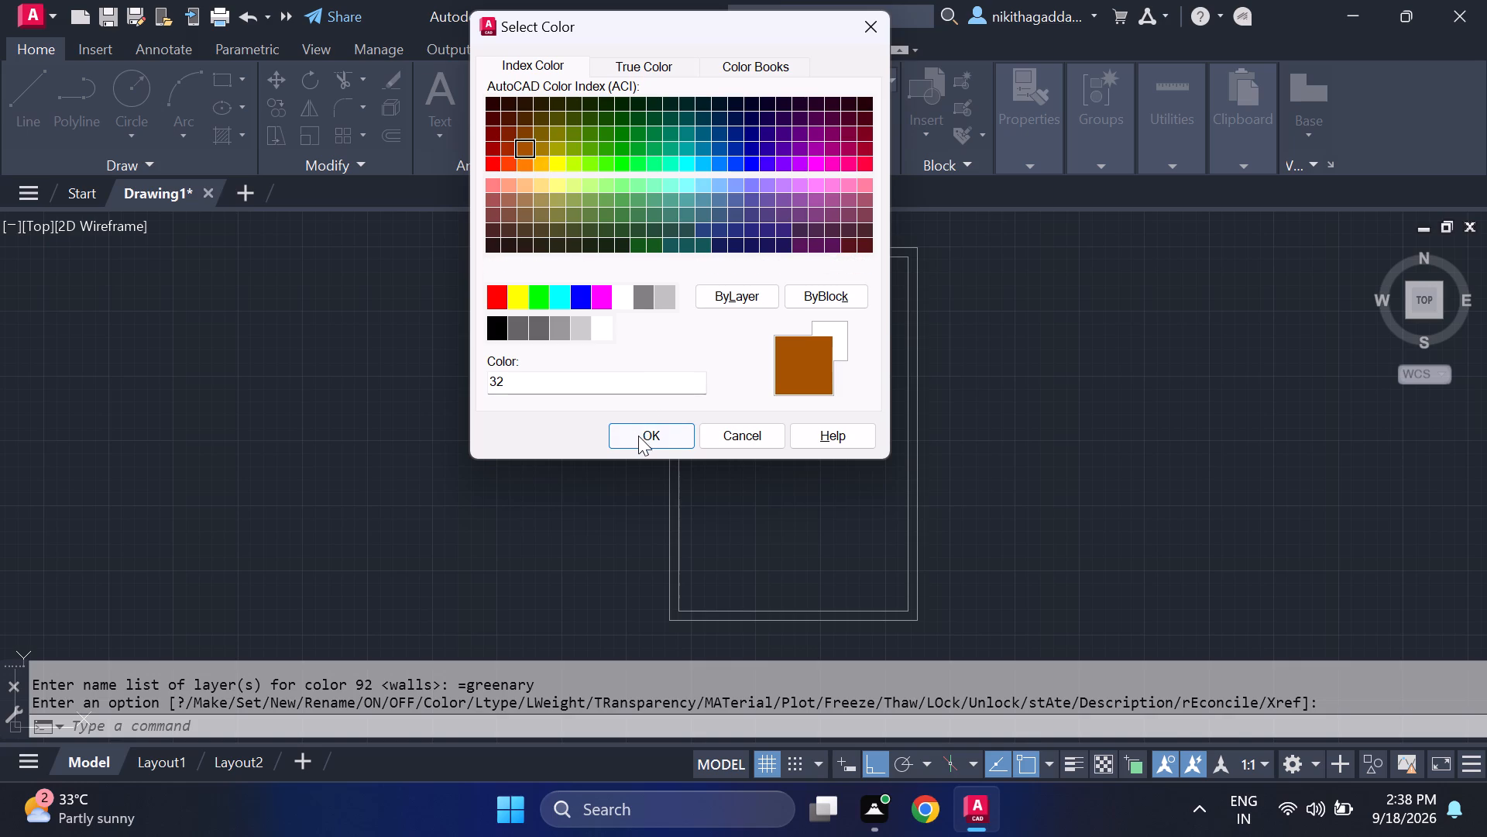
click(639, 436)
Open the list of the drawing's layers.
click(882, 71)
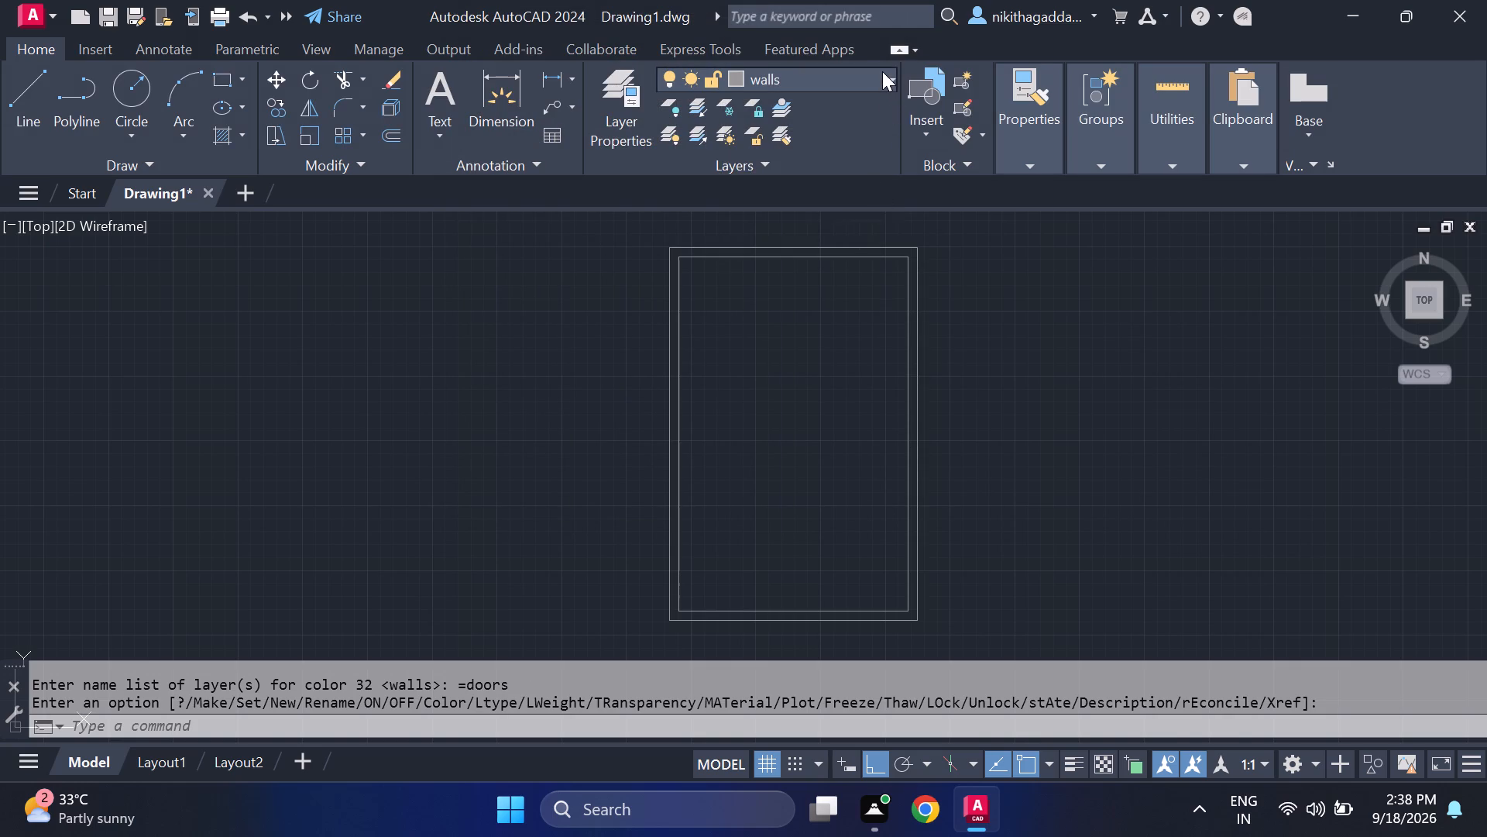
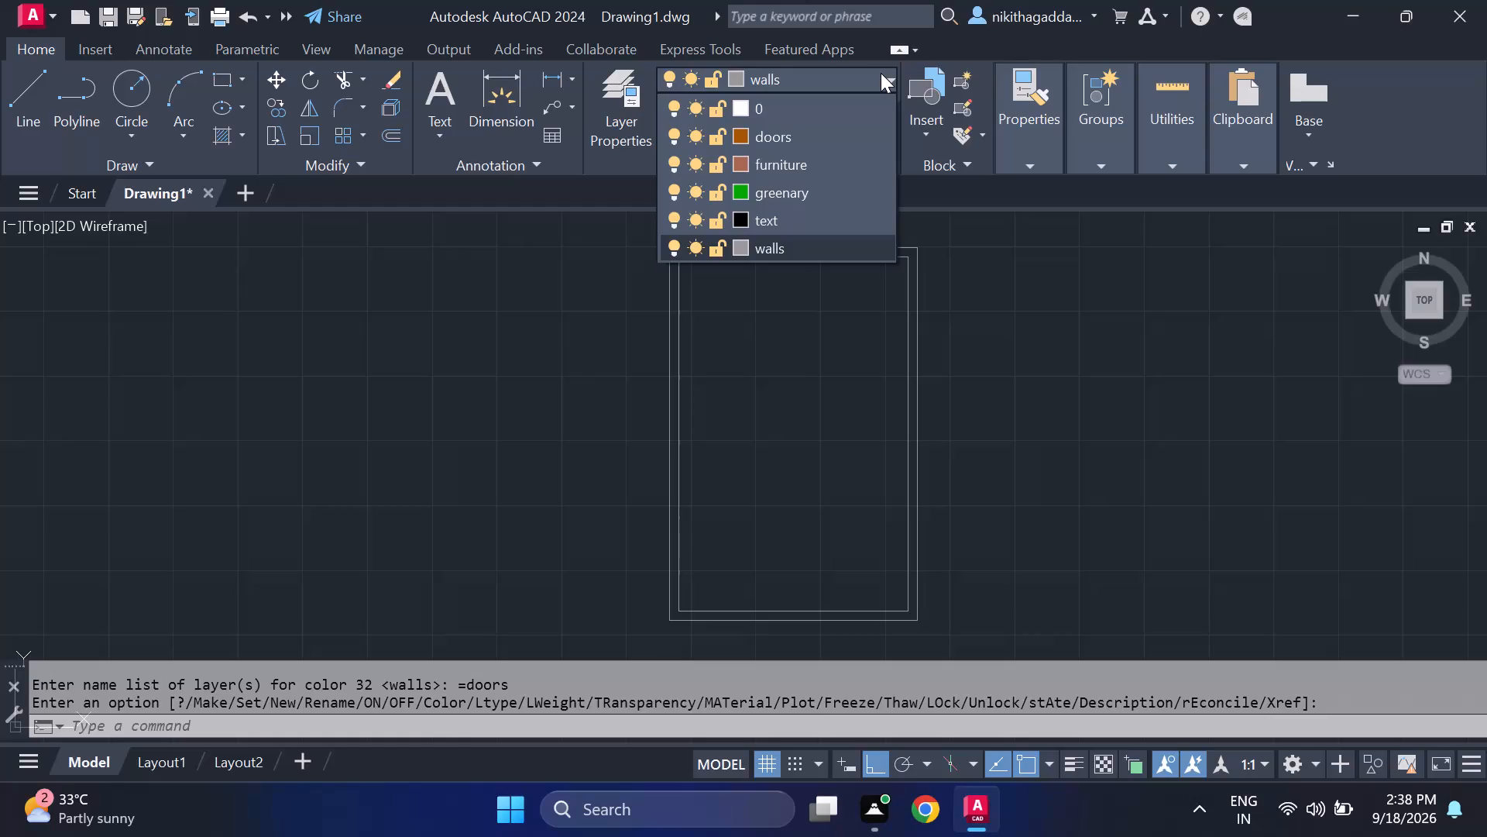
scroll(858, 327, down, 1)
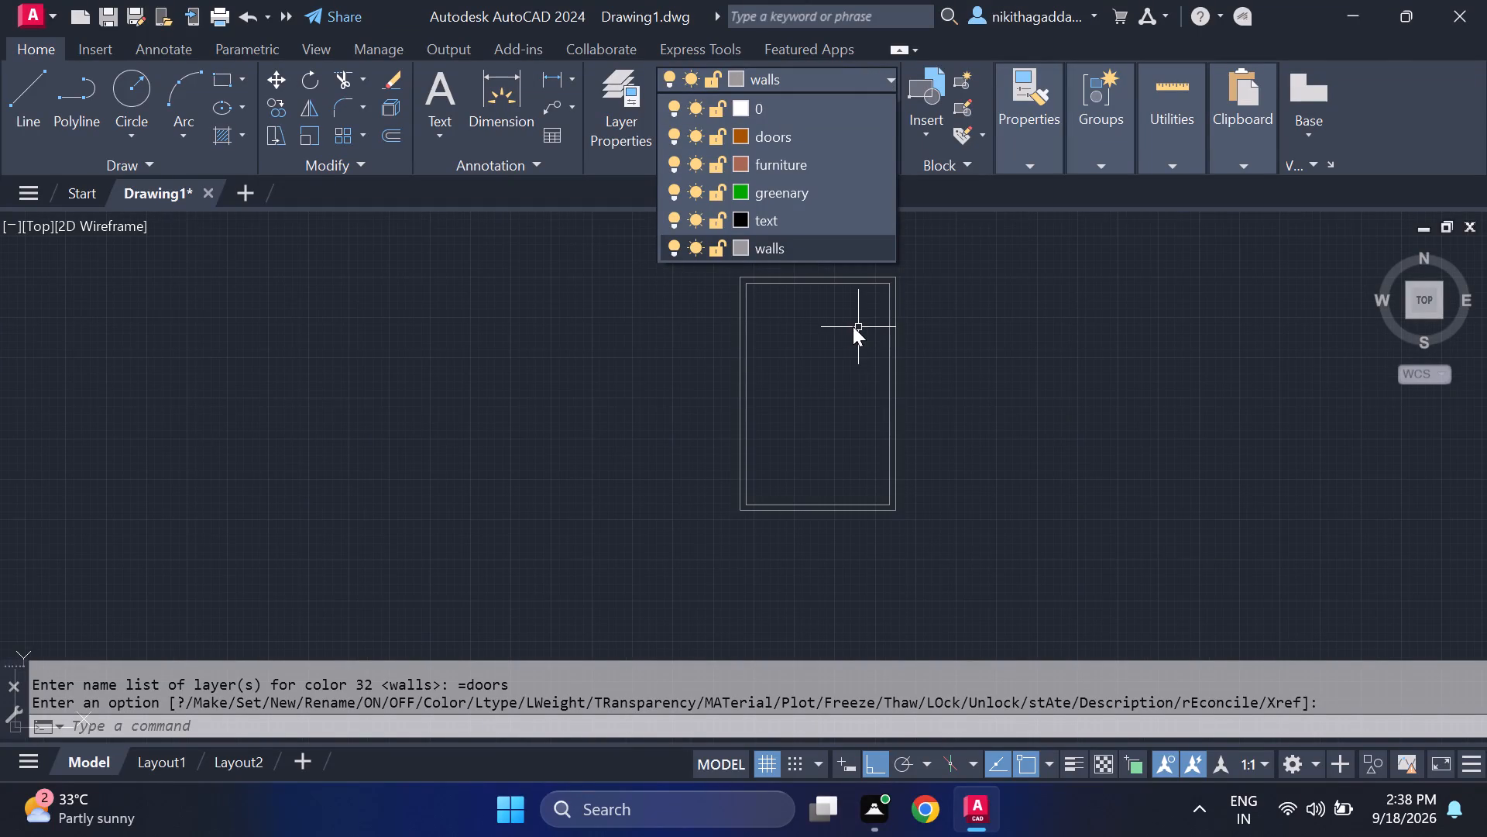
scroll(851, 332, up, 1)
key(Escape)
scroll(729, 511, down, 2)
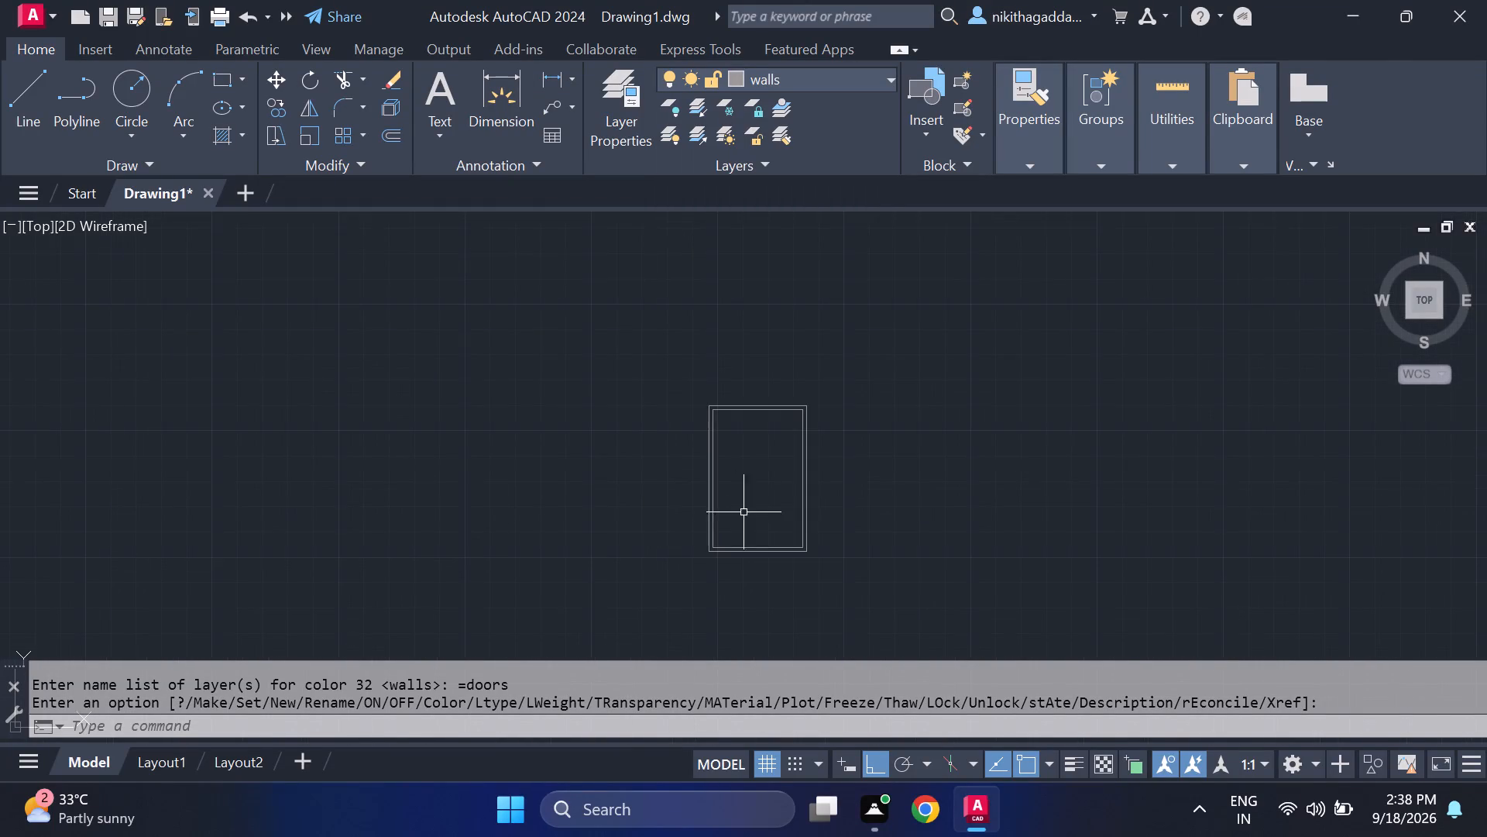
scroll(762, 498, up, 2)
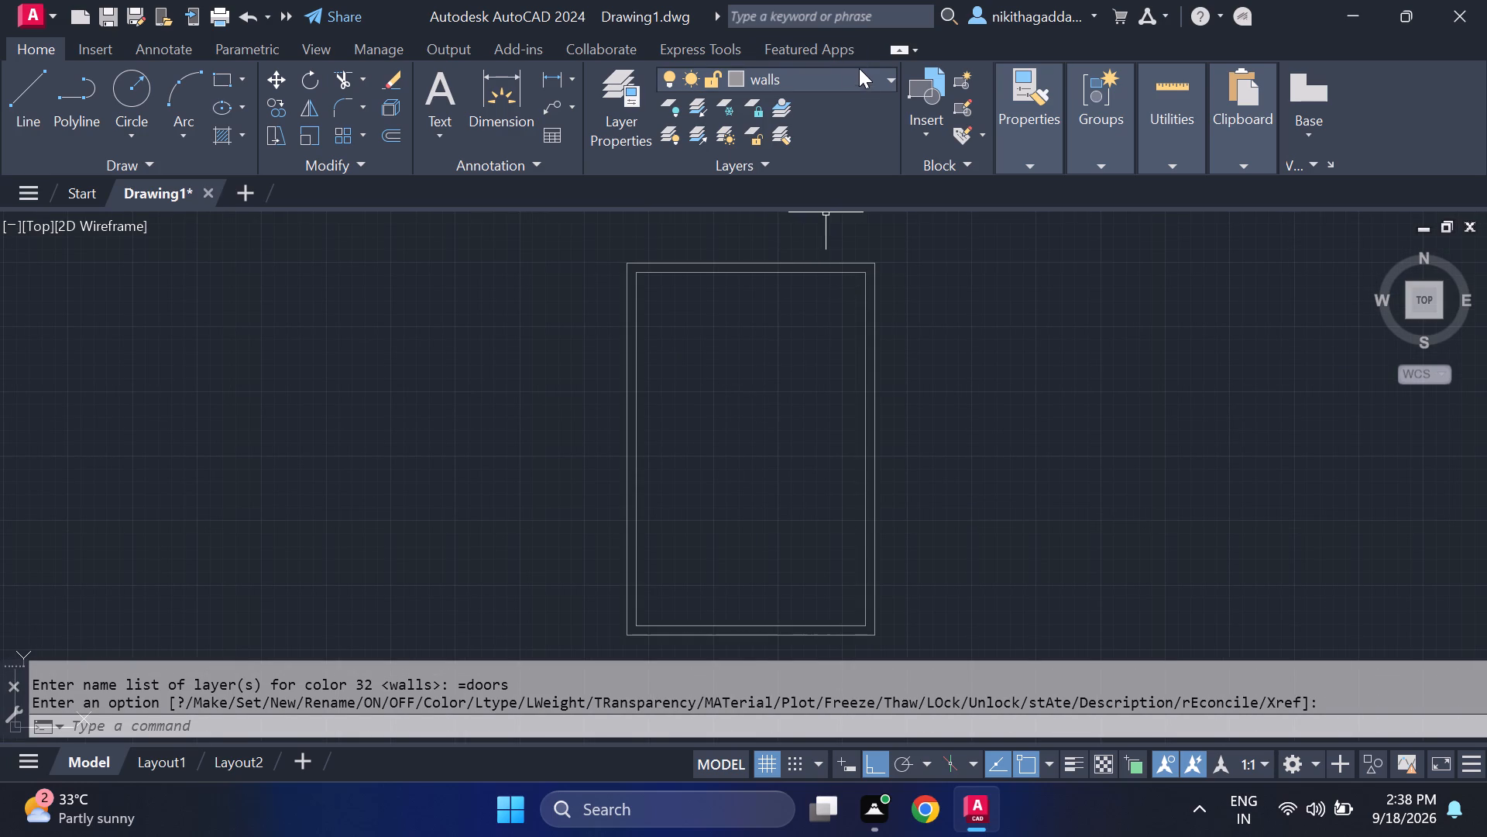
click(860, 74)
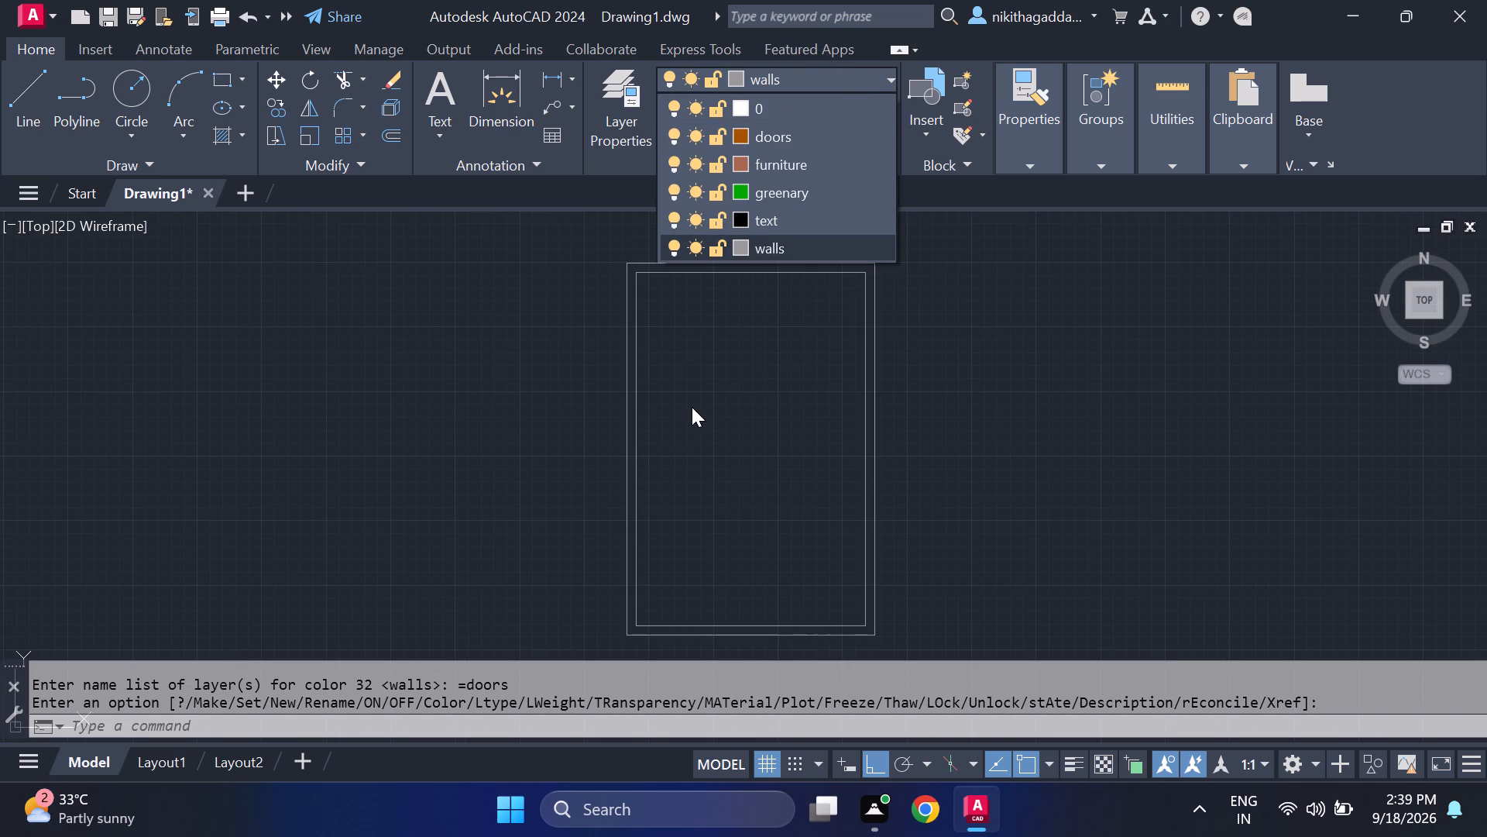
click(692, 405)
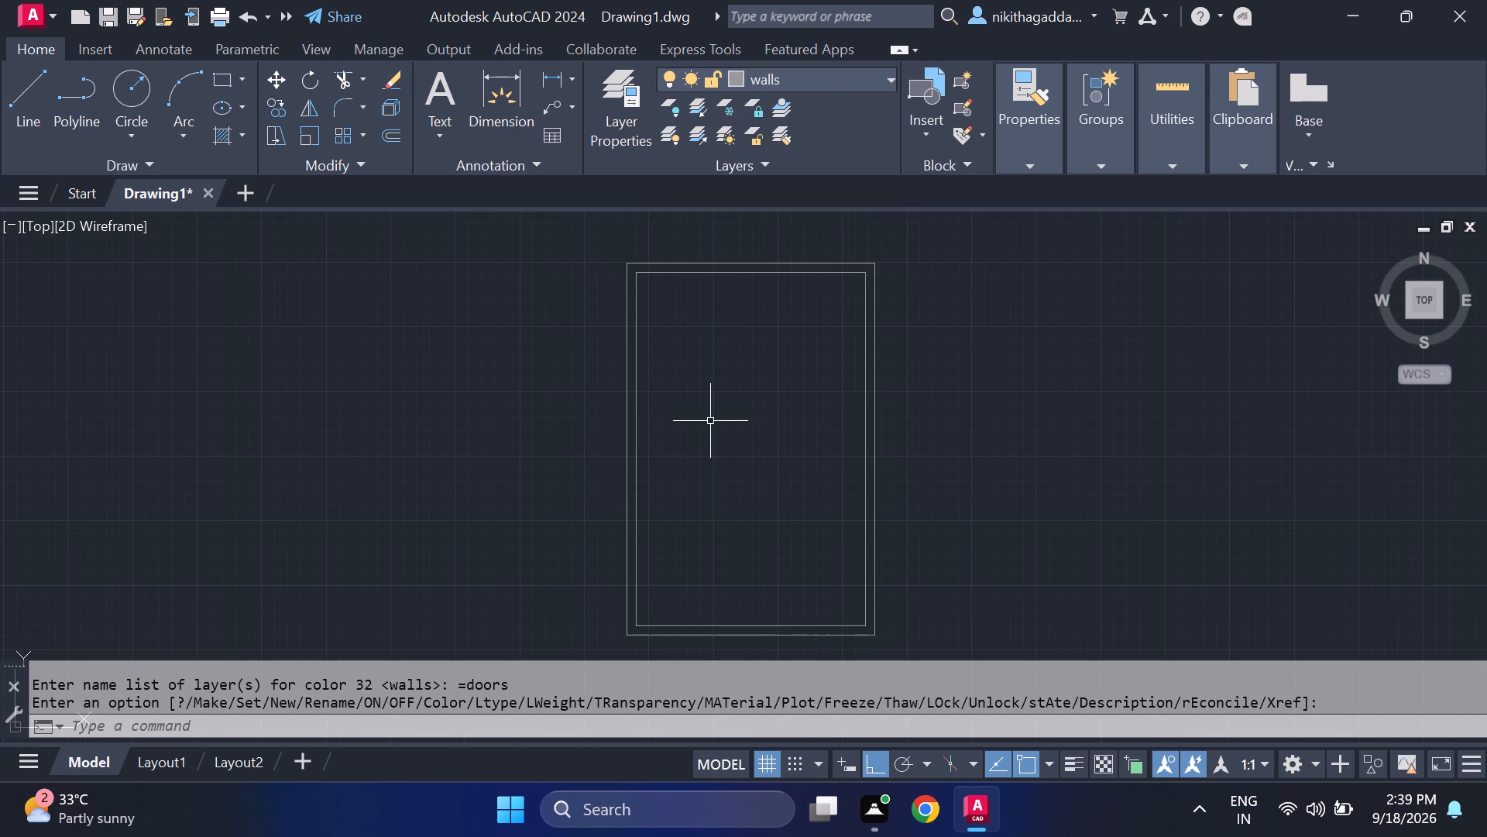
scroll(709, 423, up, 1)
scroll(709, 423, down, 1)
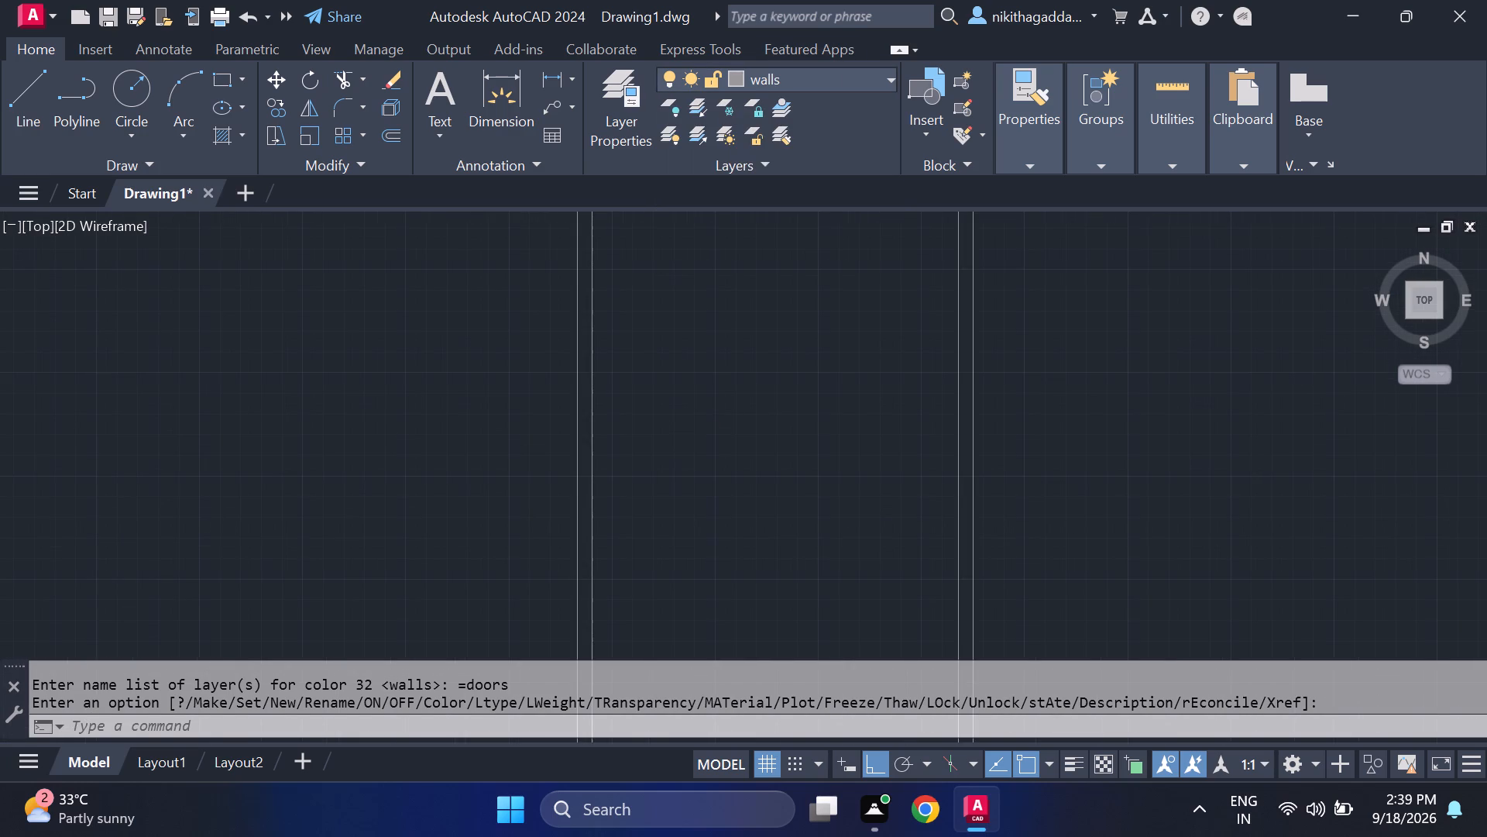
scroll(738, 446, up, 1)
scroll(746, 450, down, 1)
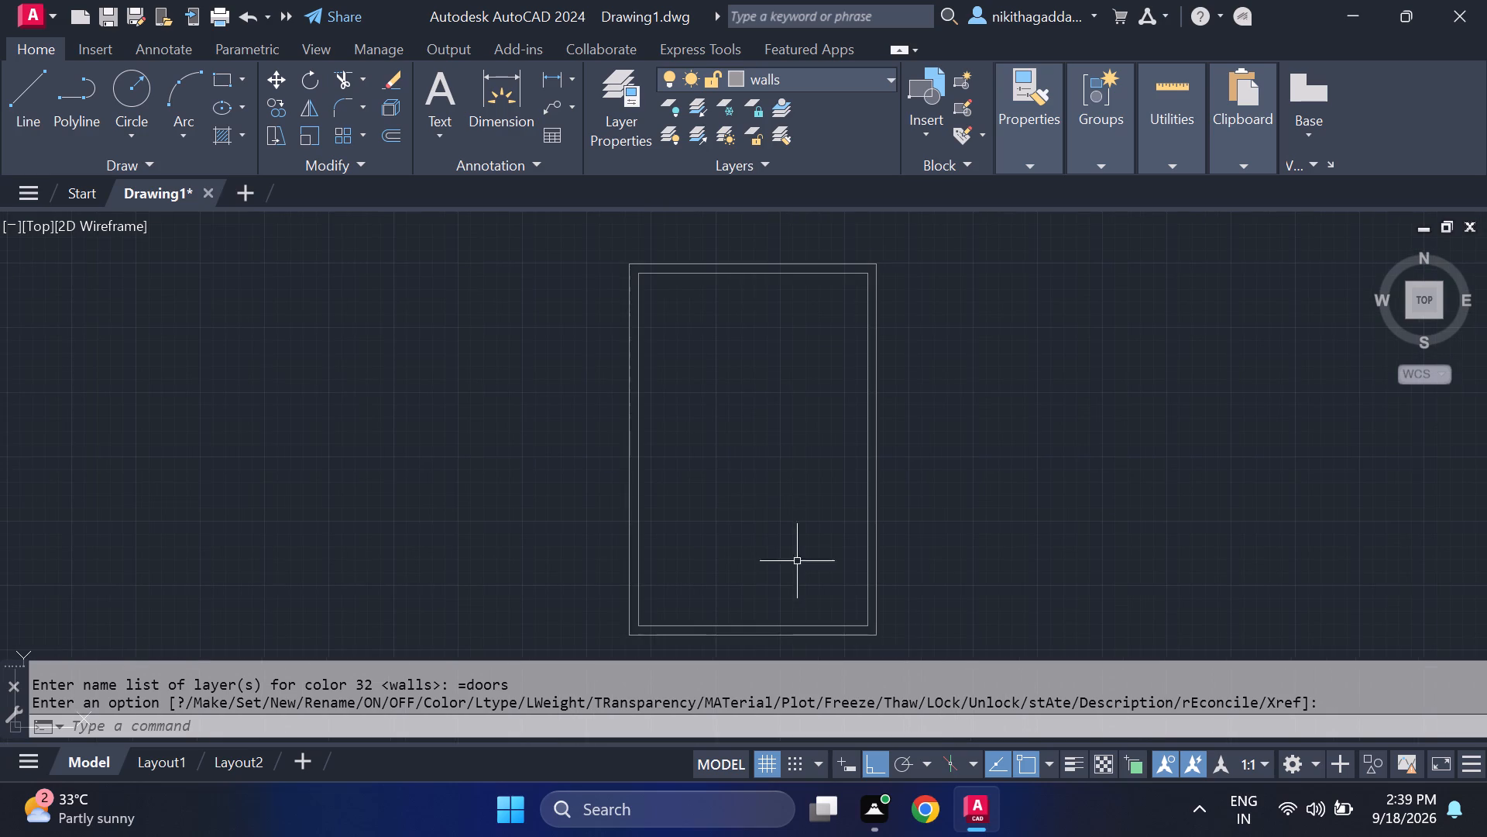
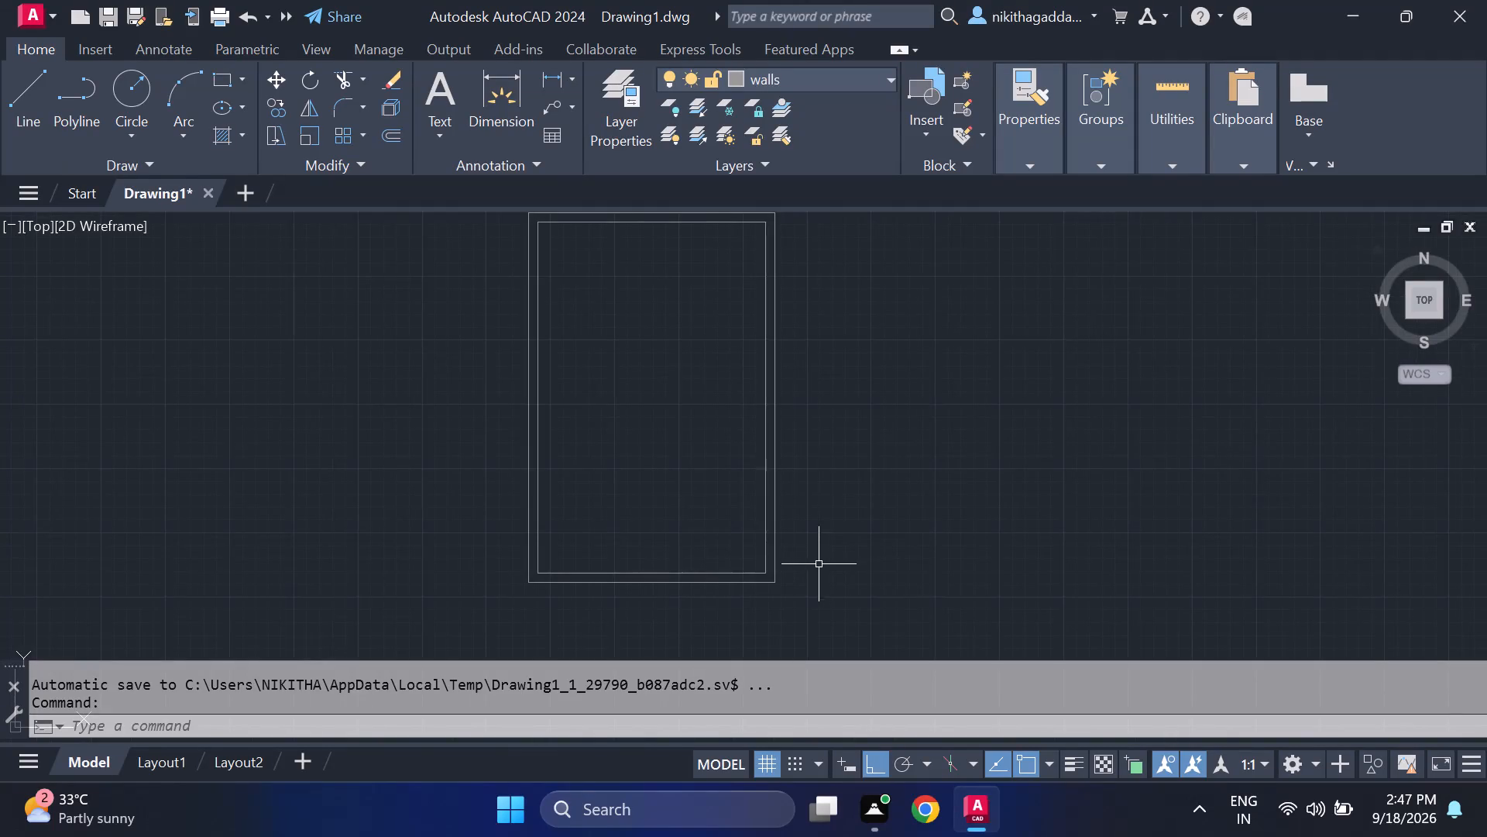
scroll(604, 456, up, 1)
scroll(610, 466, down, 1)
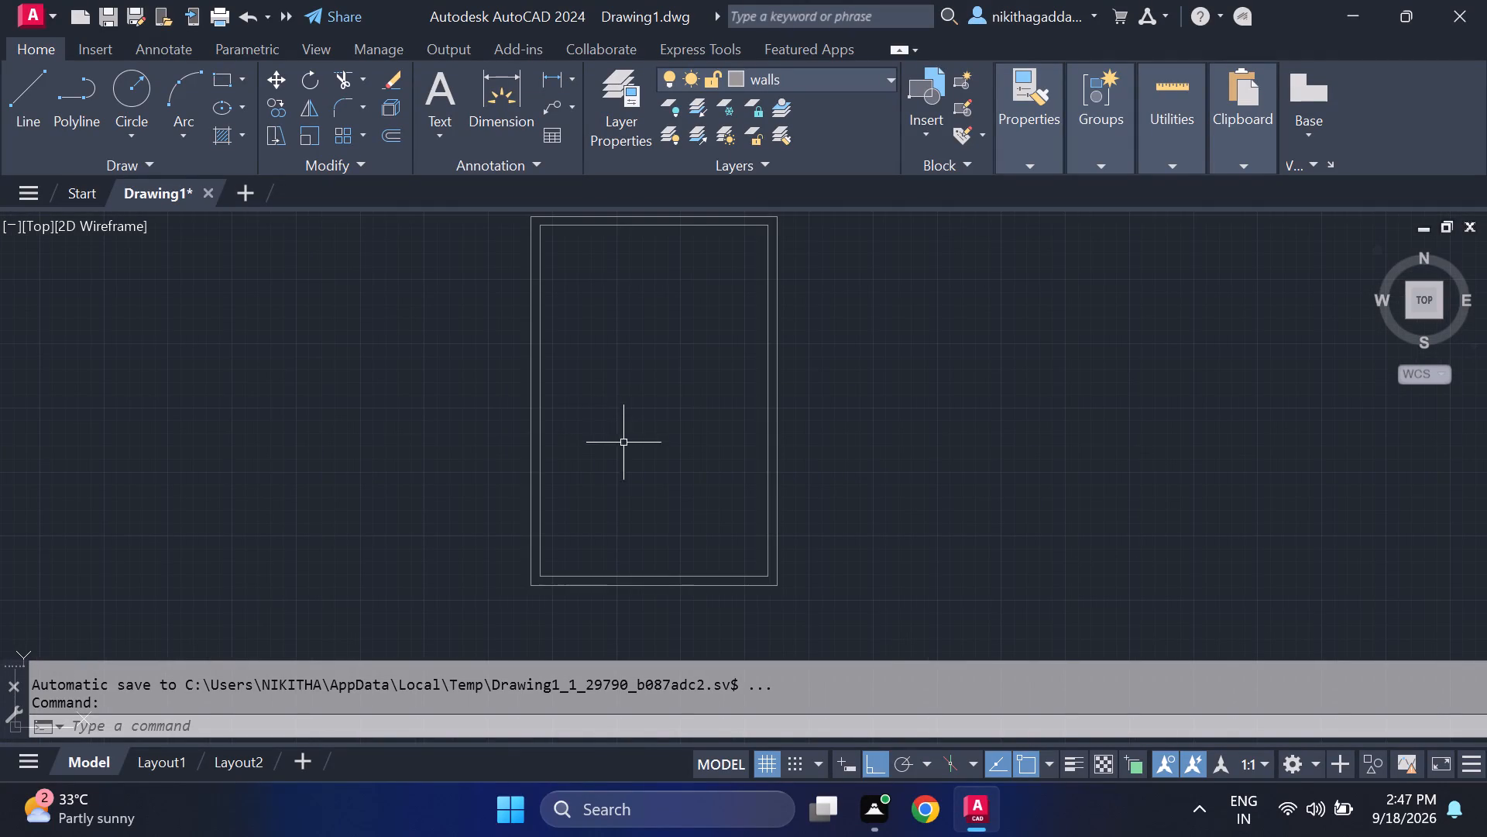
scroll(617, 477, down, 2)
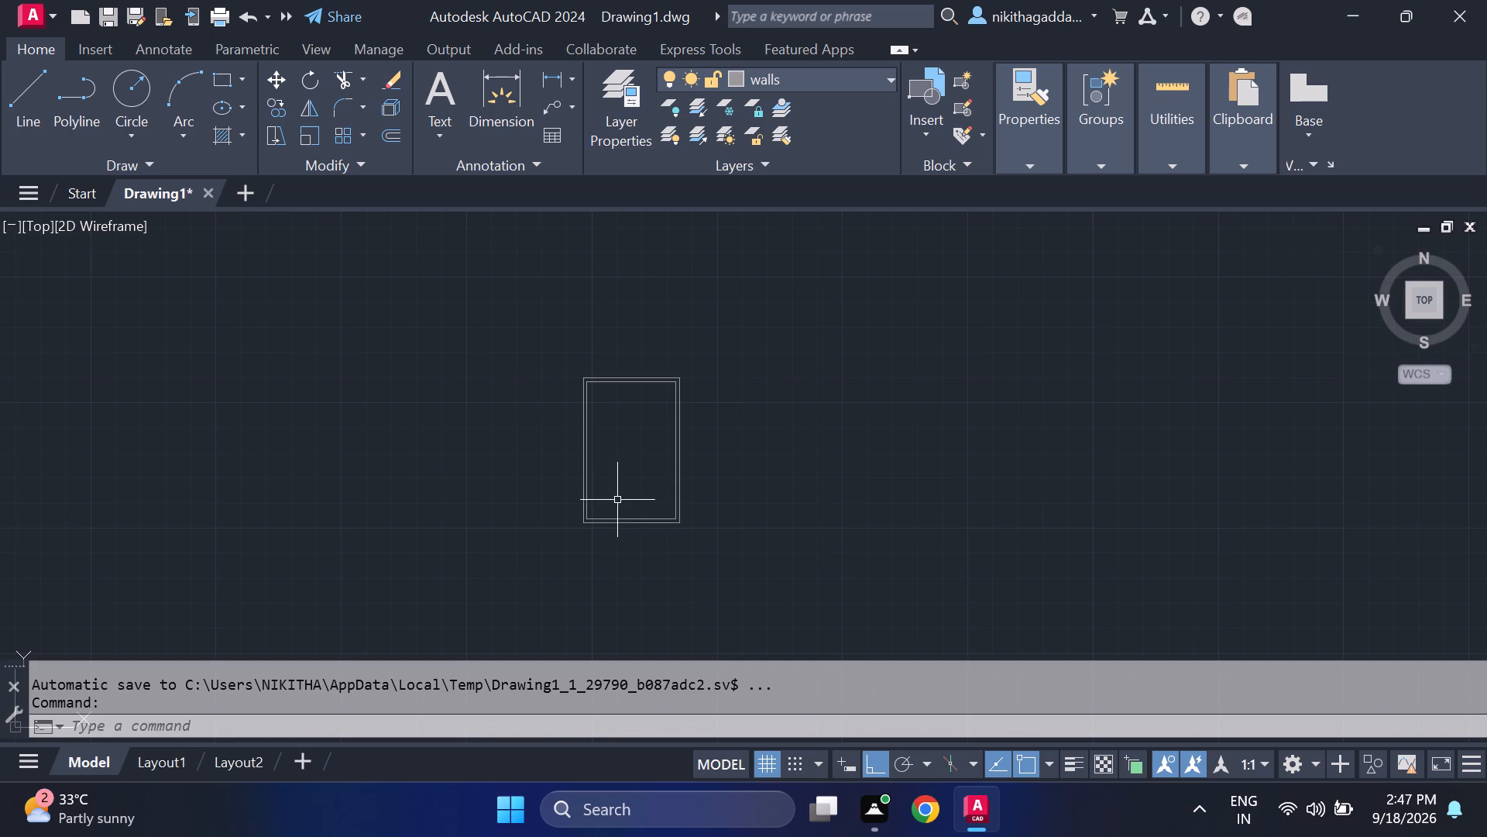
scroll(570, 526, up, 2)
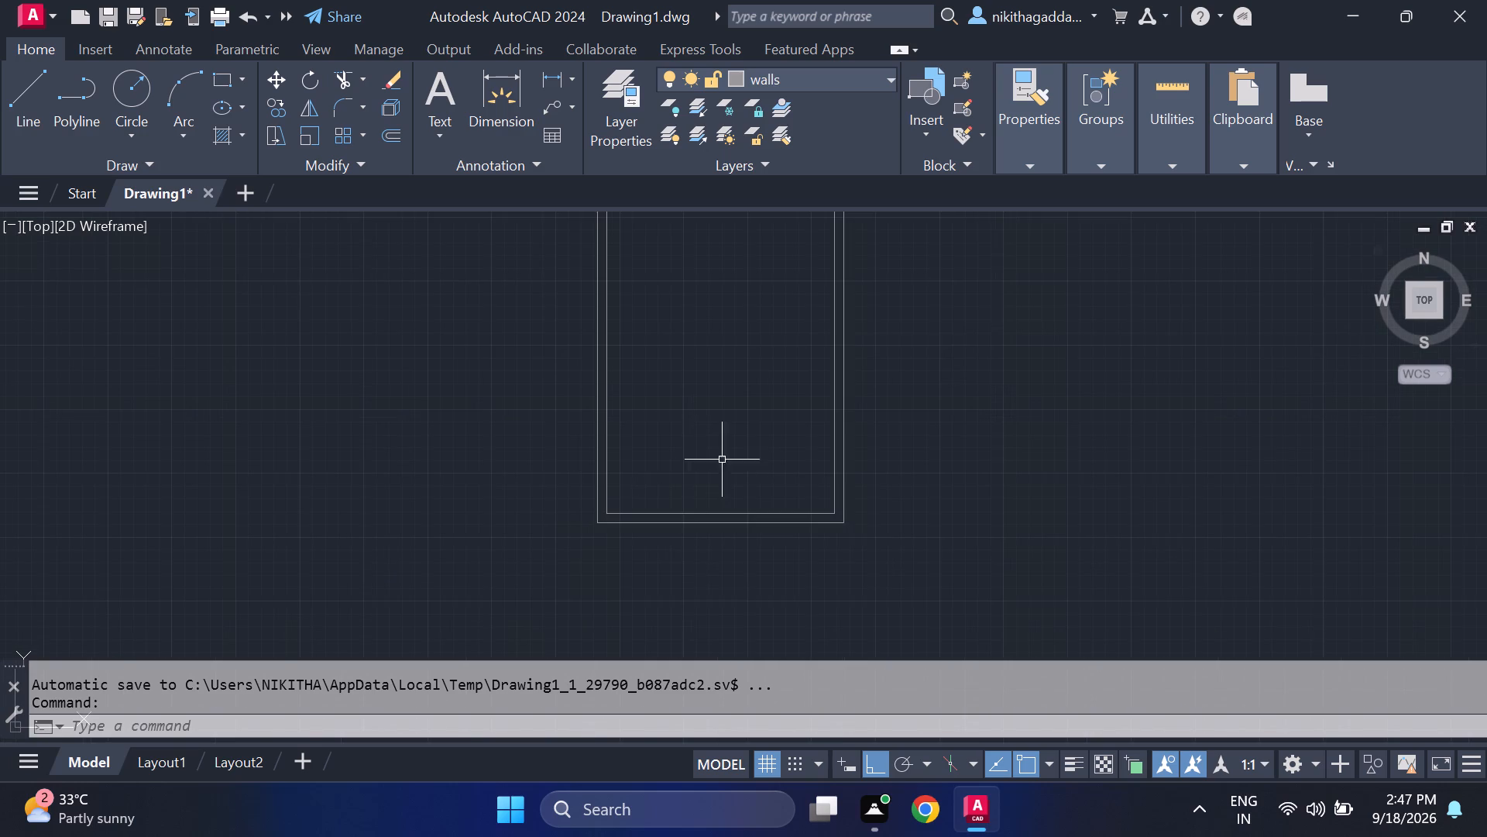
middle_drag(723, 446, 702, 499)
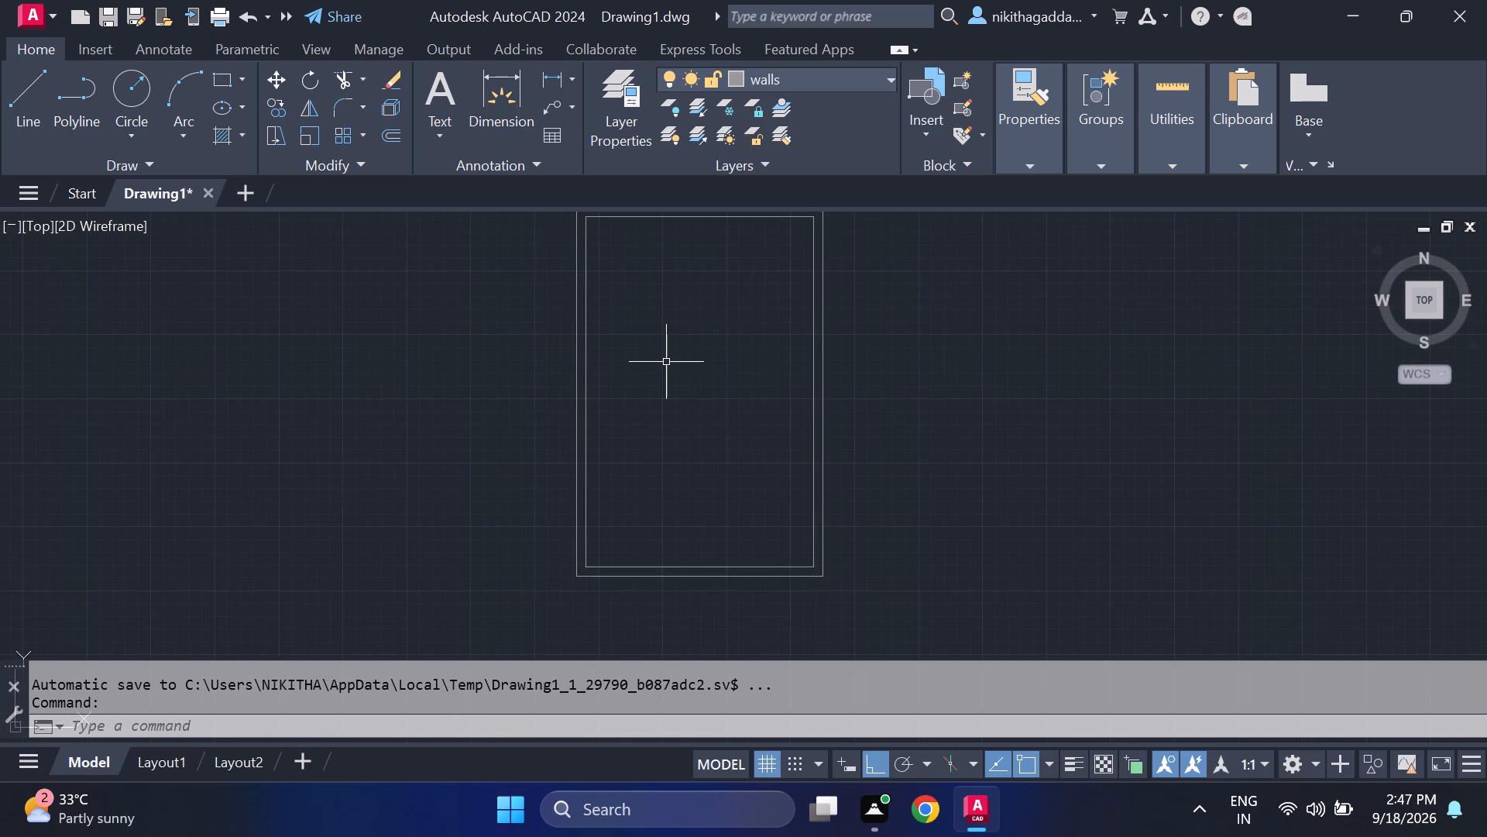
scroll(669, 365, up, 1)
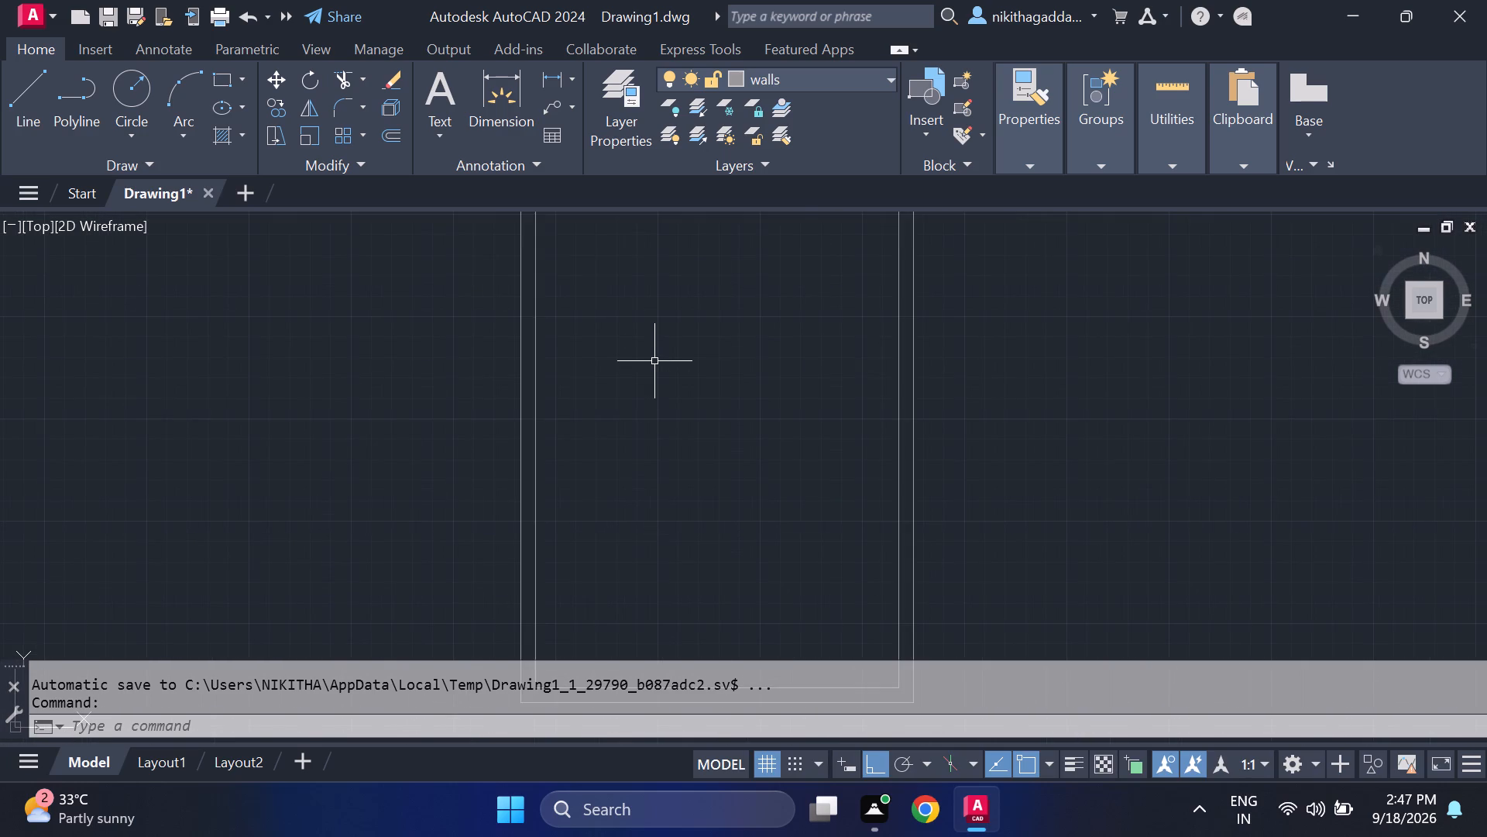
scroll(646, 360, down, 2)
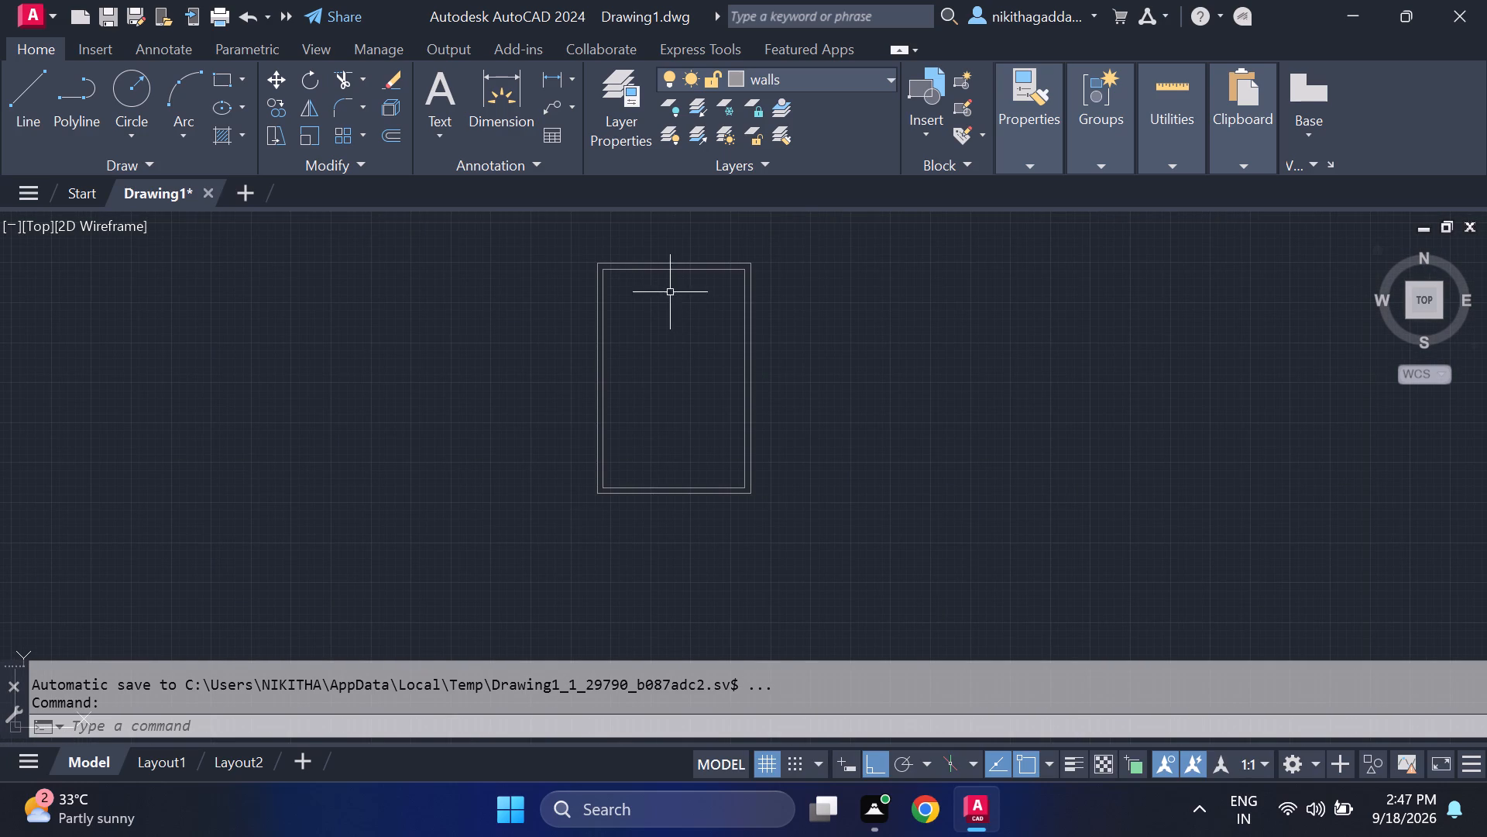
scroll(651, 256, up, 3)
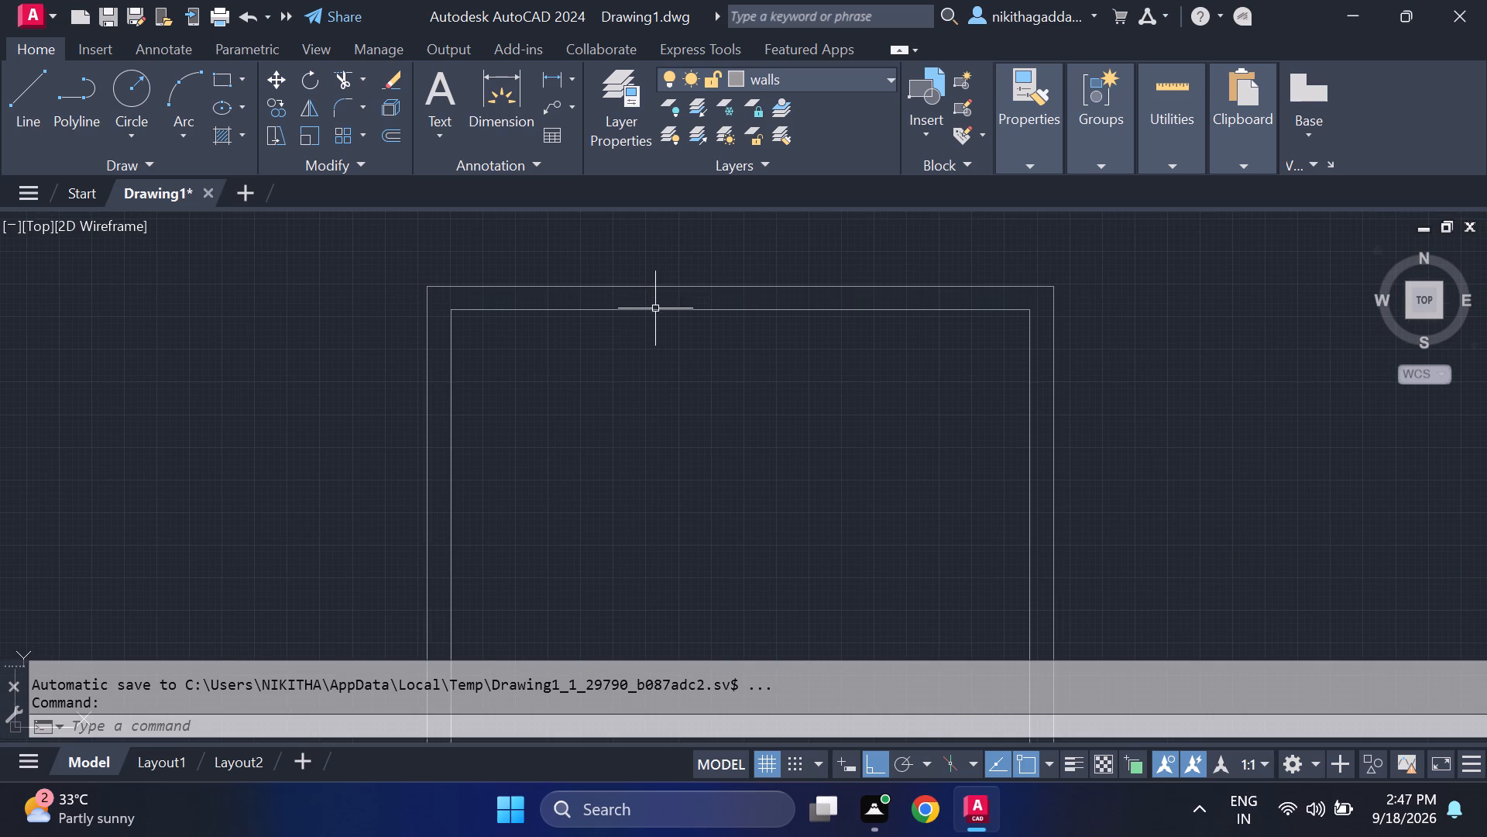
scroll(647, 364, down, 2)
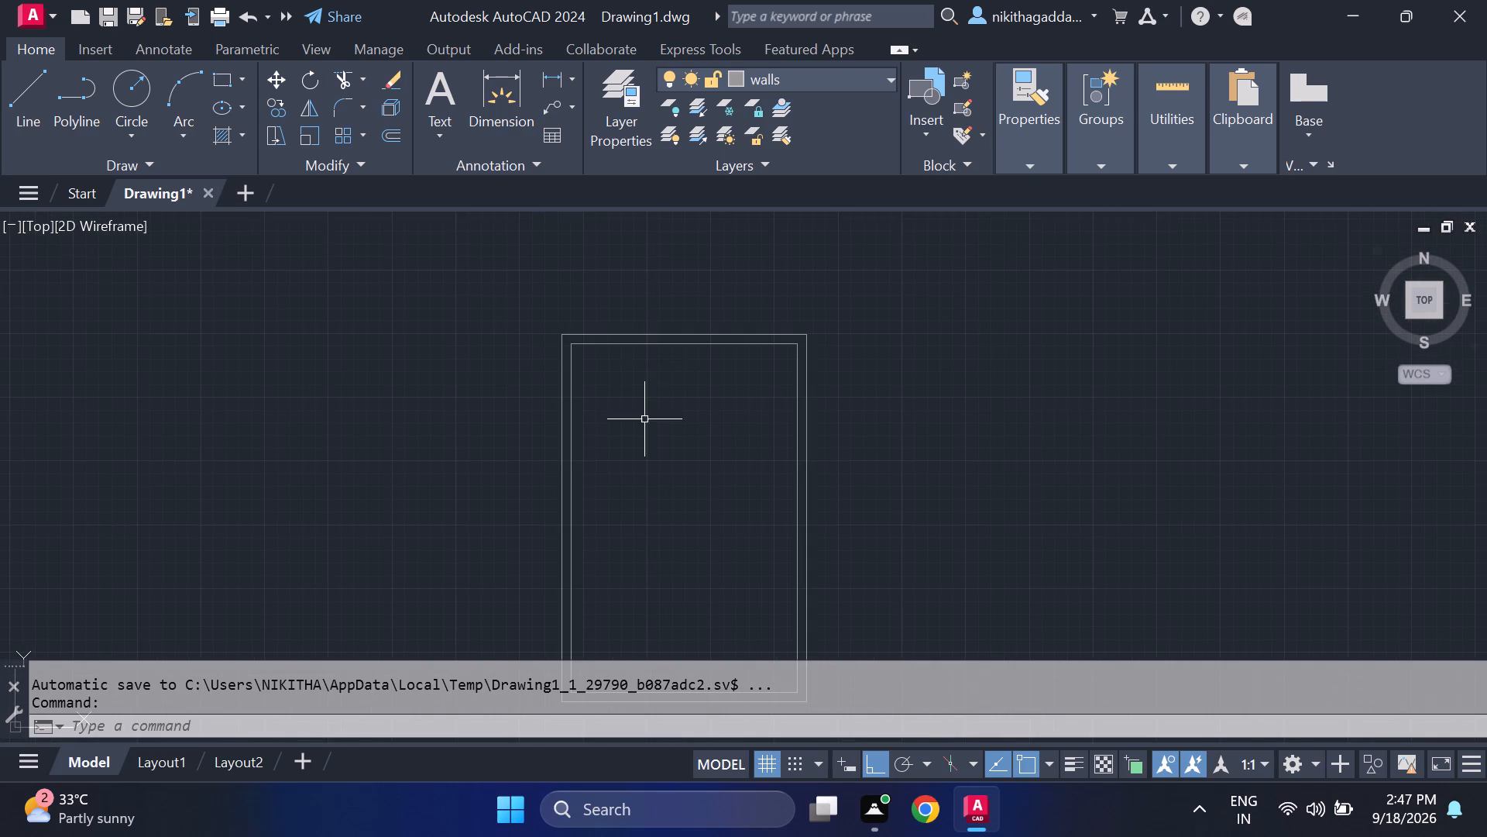
Offset the left outer wall's inner line 10' into the plan for a vertical partition.
text(of)
key(Return)
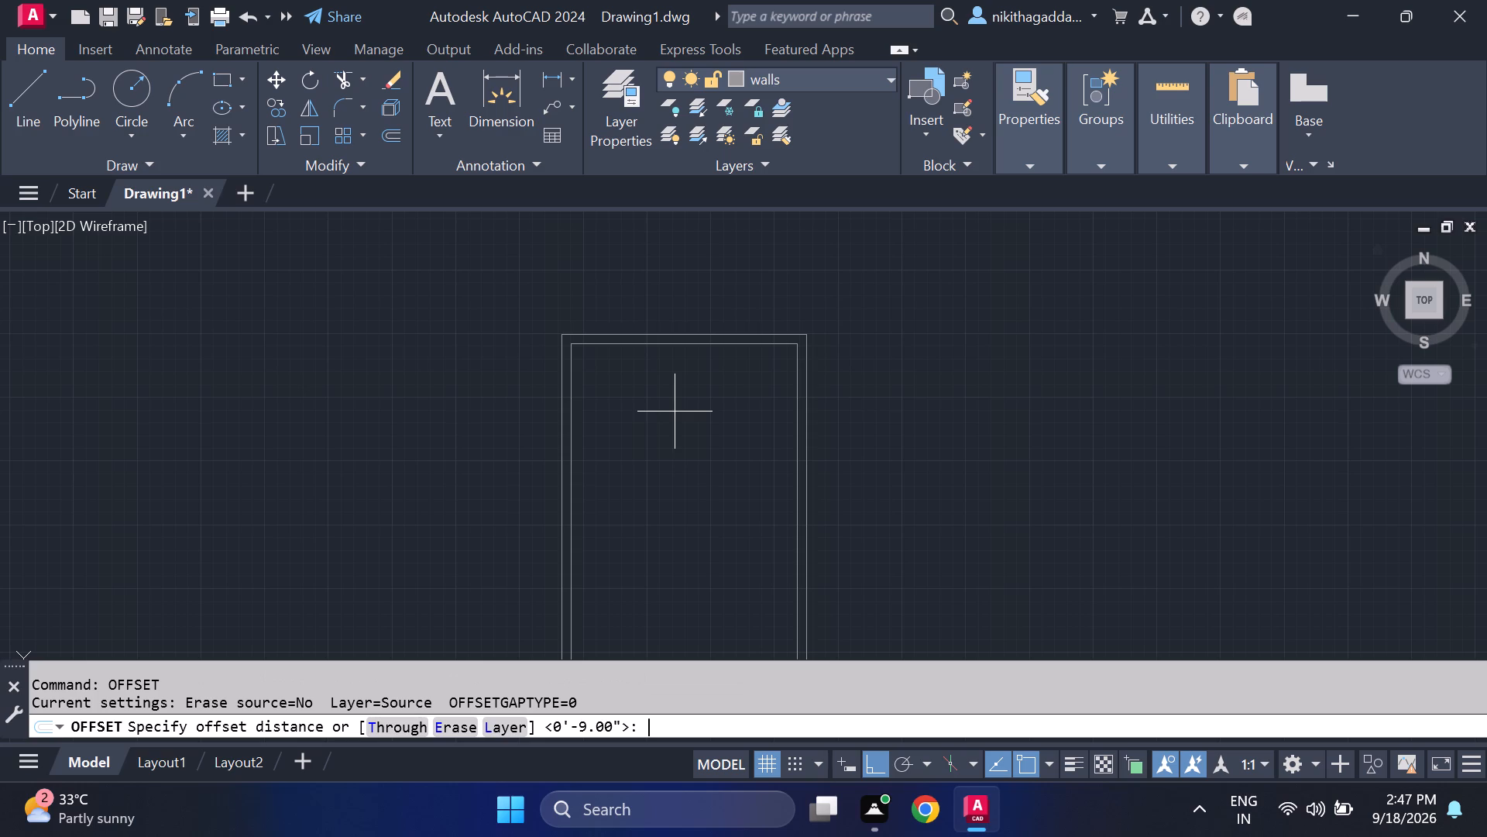
key(1)
text(0')
key(Return)
scroll(631, 505, up, 1)
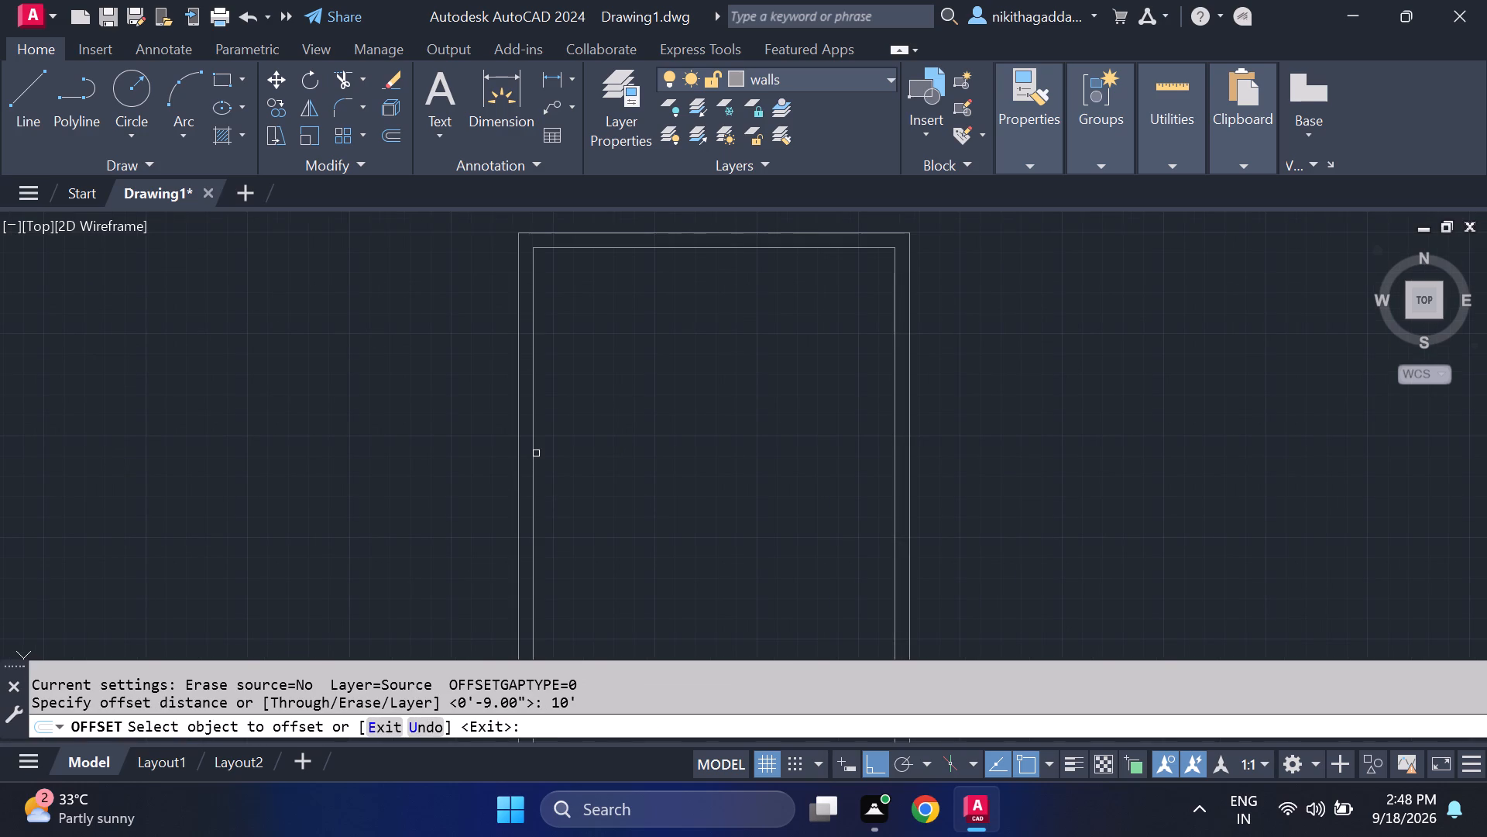
click(535, 457)
click(747, 445)
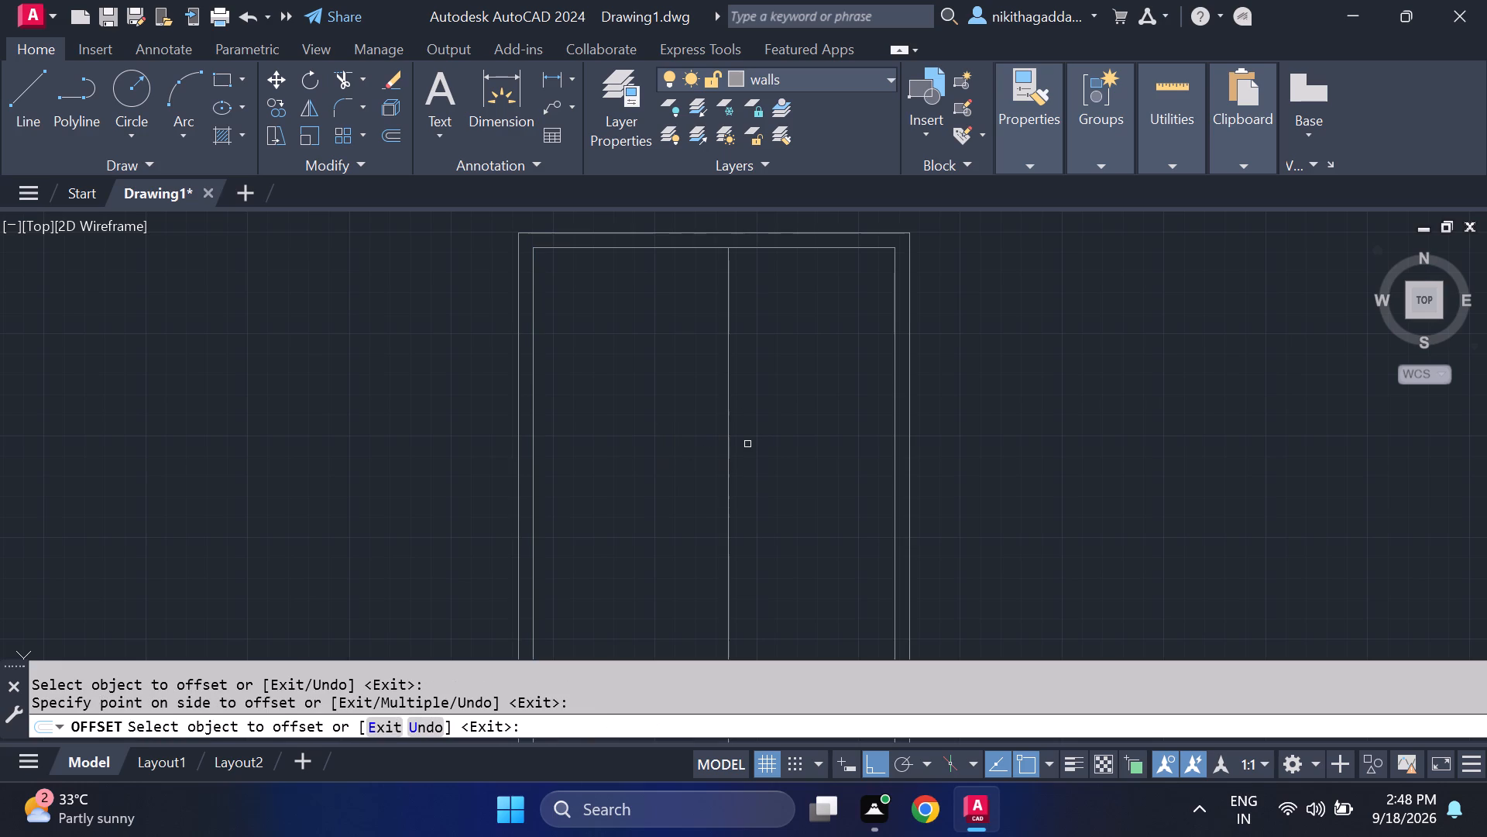
key(Escape)
Offset the vertical partition line 4.5" toward the right wall to give the partition its thickness.
text(of)
key(Return)
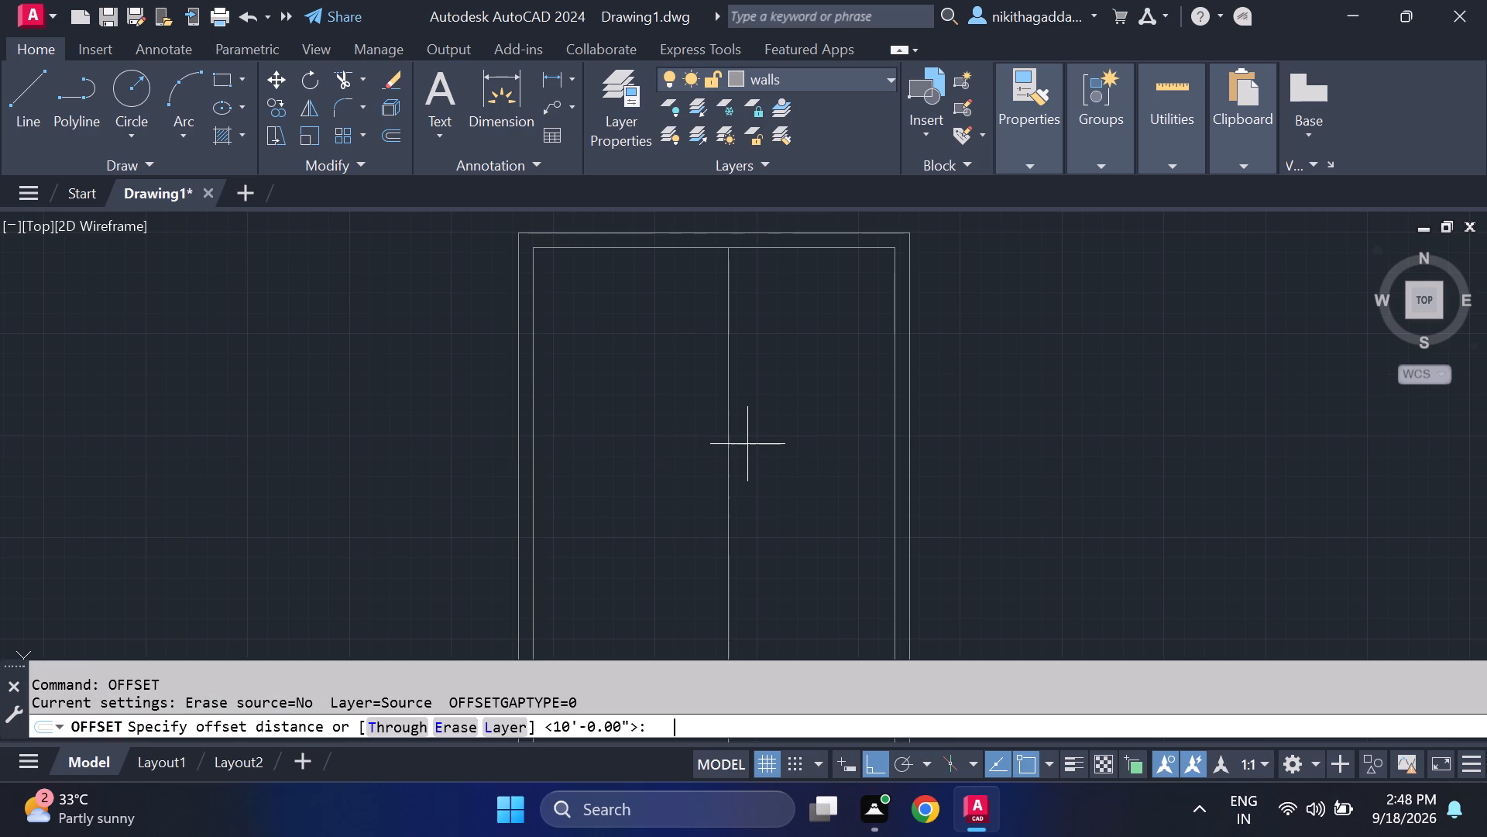
key(4)
text(.5")
key(Return)
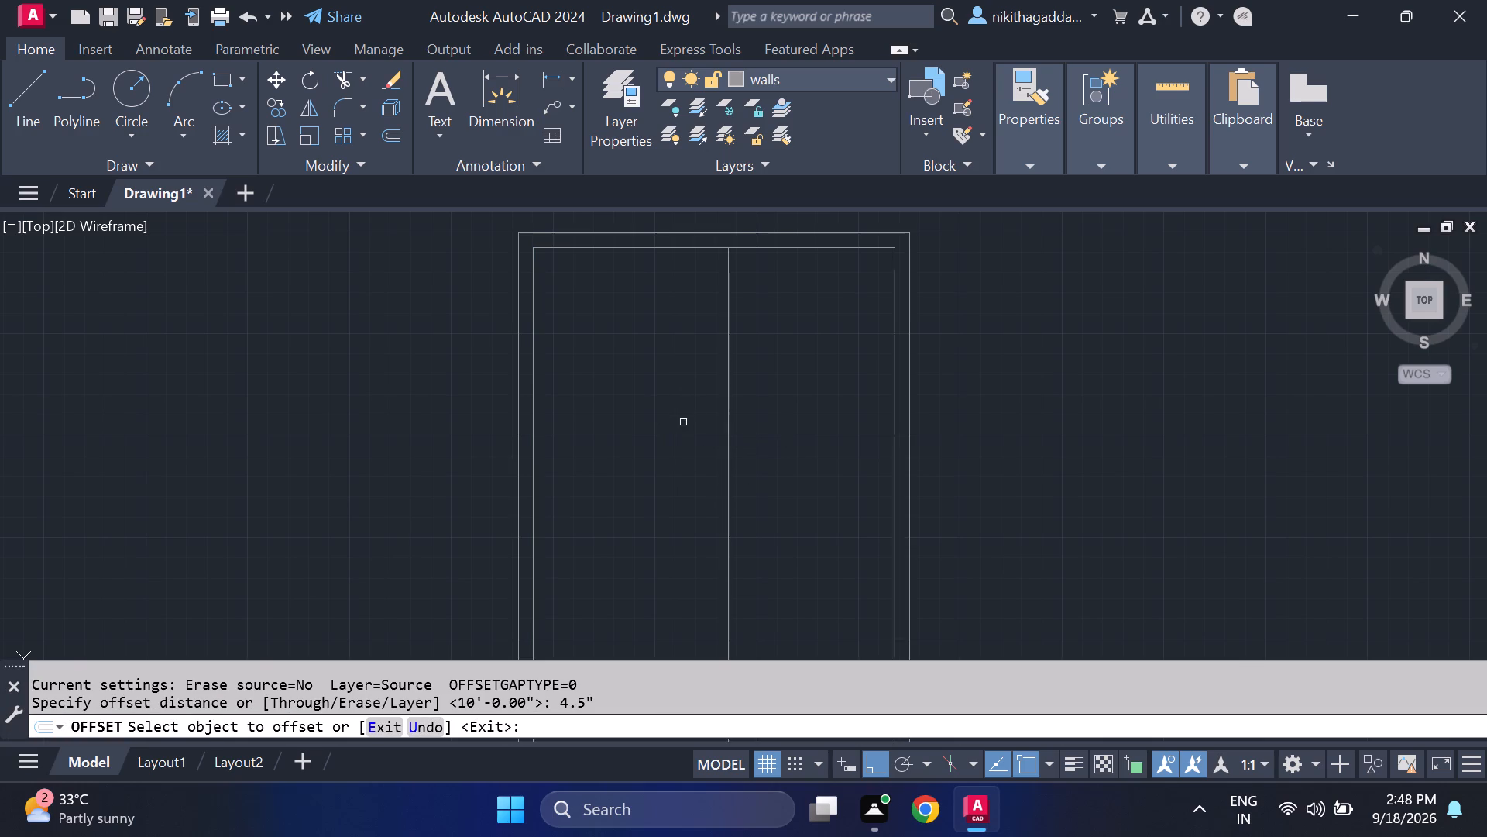
click(727, 374)
click(758, 360)
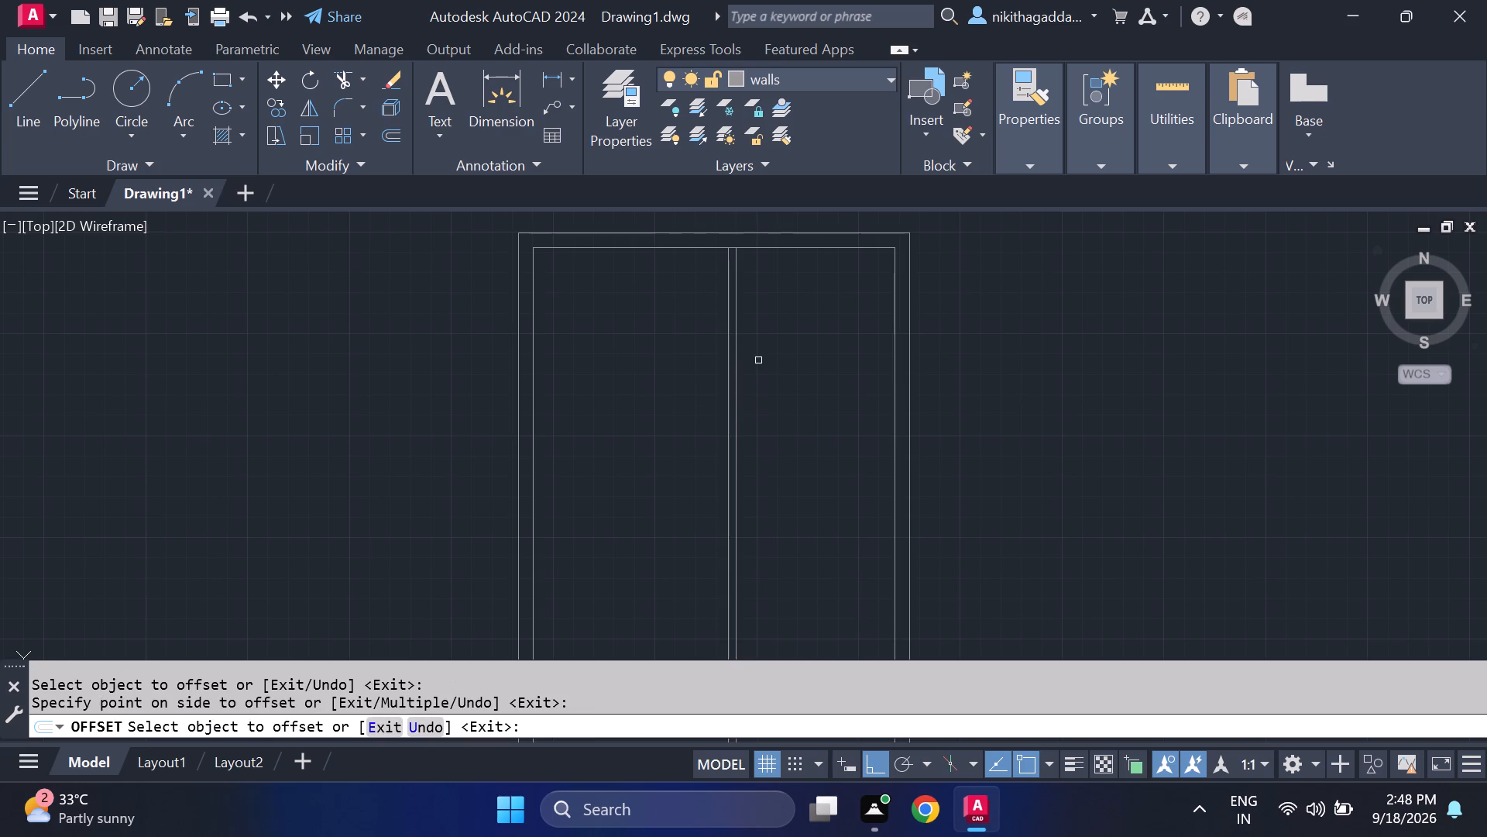
key(Escape)
Offset the top outer wall's inner line 12' down into the plan for a horizontal partition.
text(of)
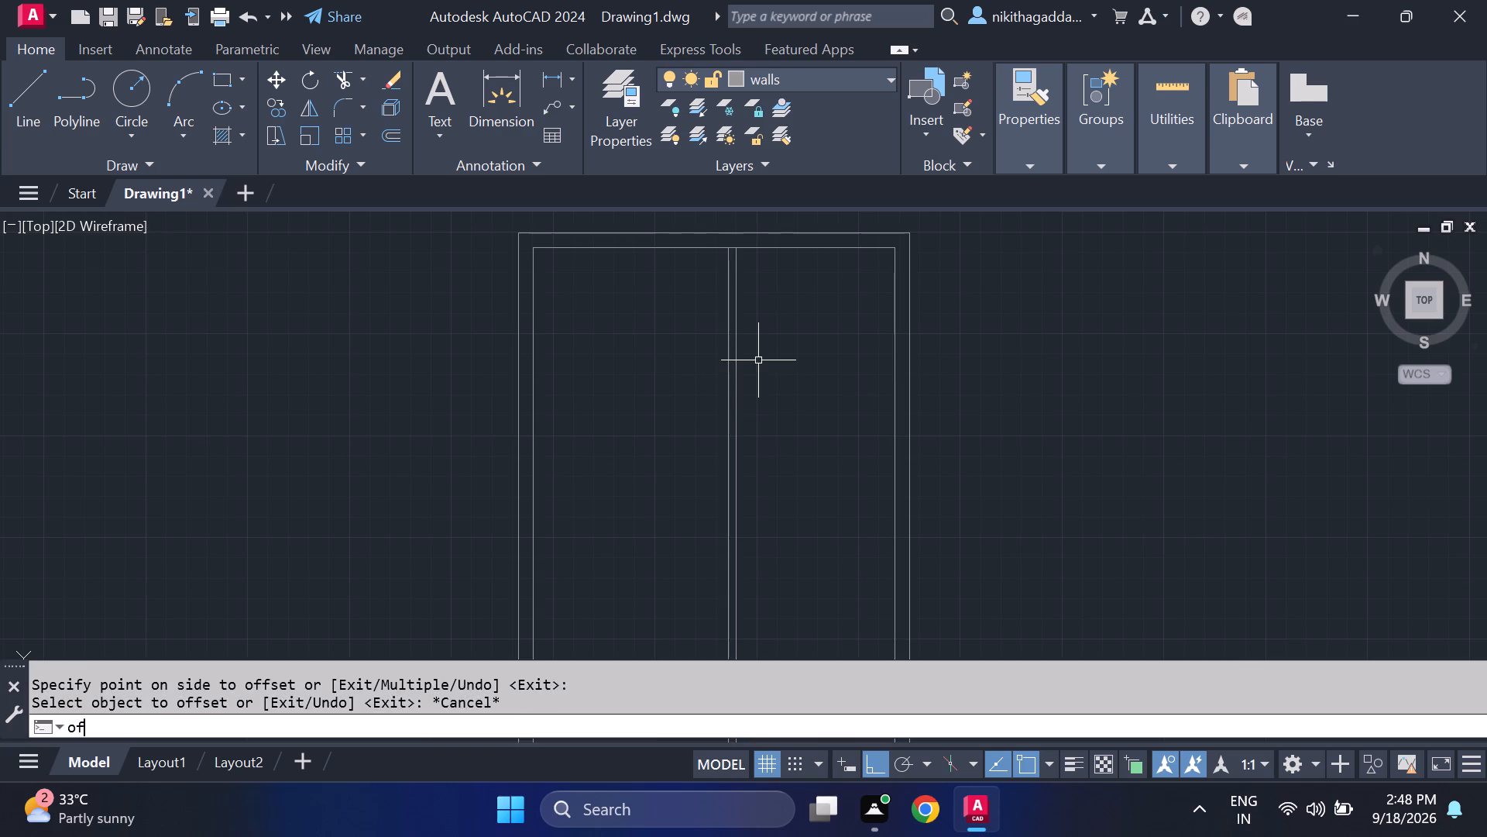
key(Return)
text(12')
key(Return)
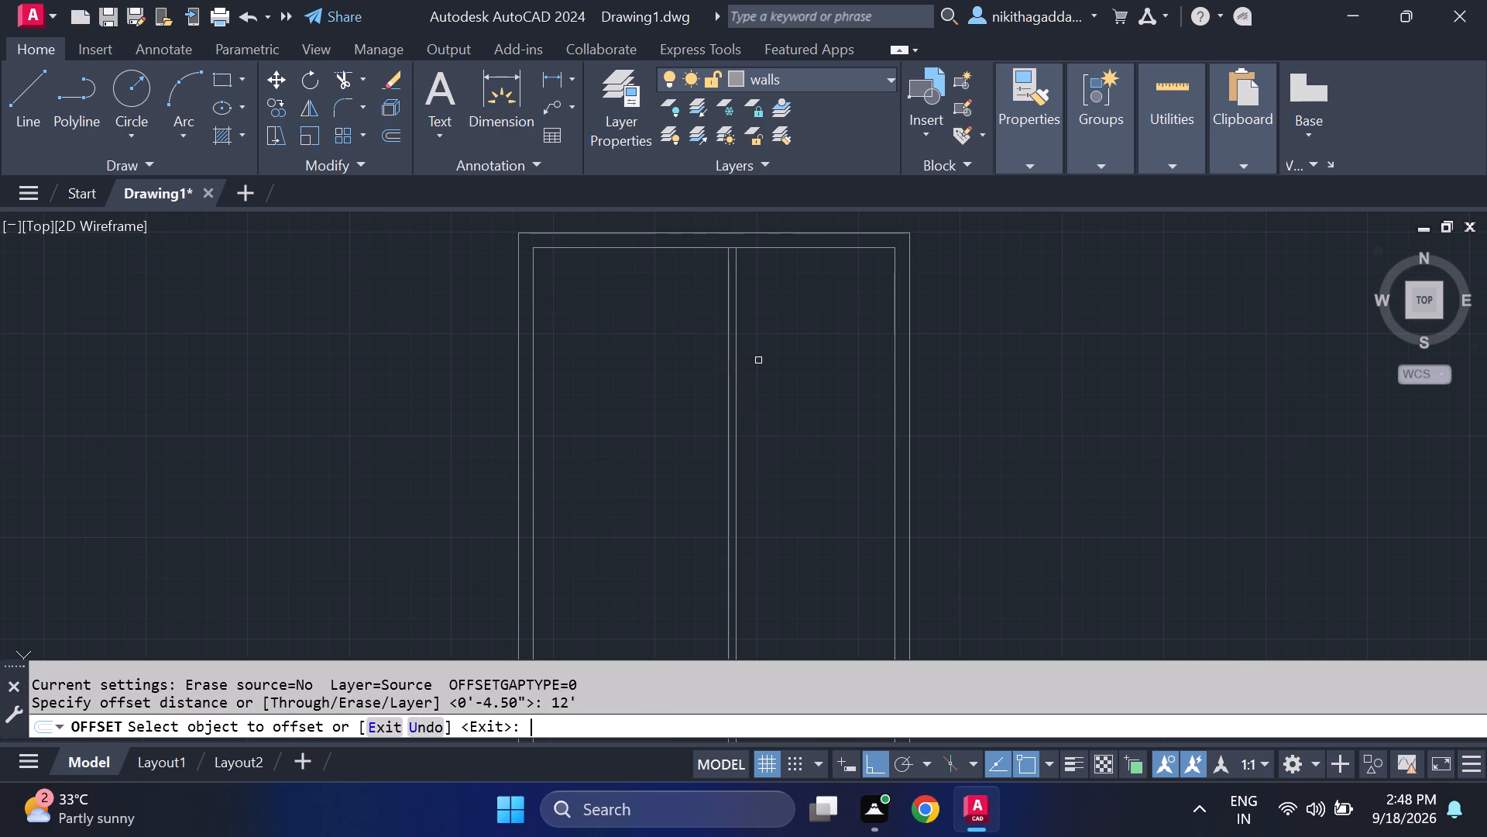
click(659, 246)
click(683, 553)
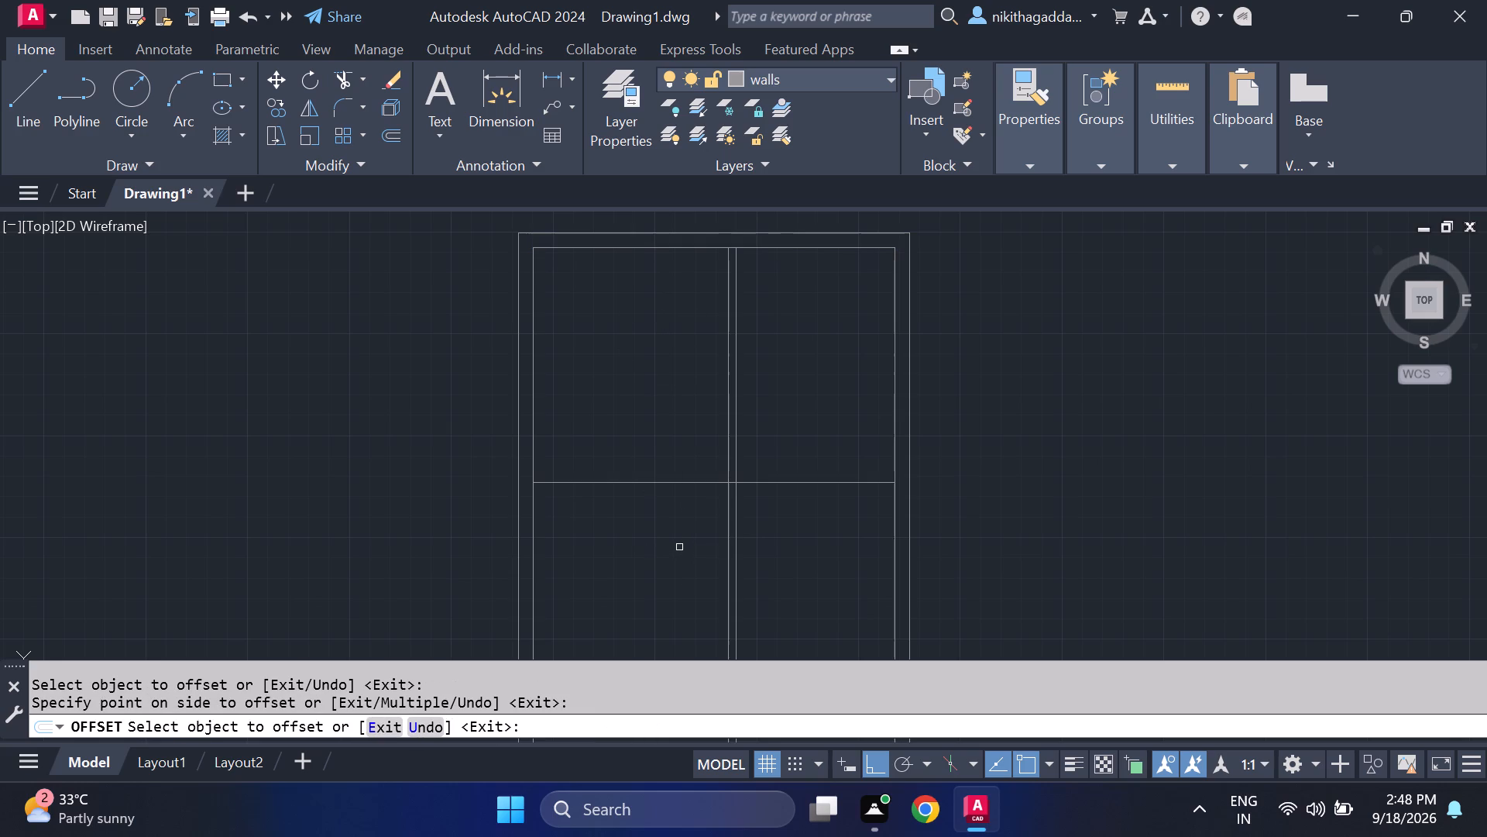
key(Escape)
Offset the horizontal partition line 4.5" downward to give that partition its thickness.
text(of)
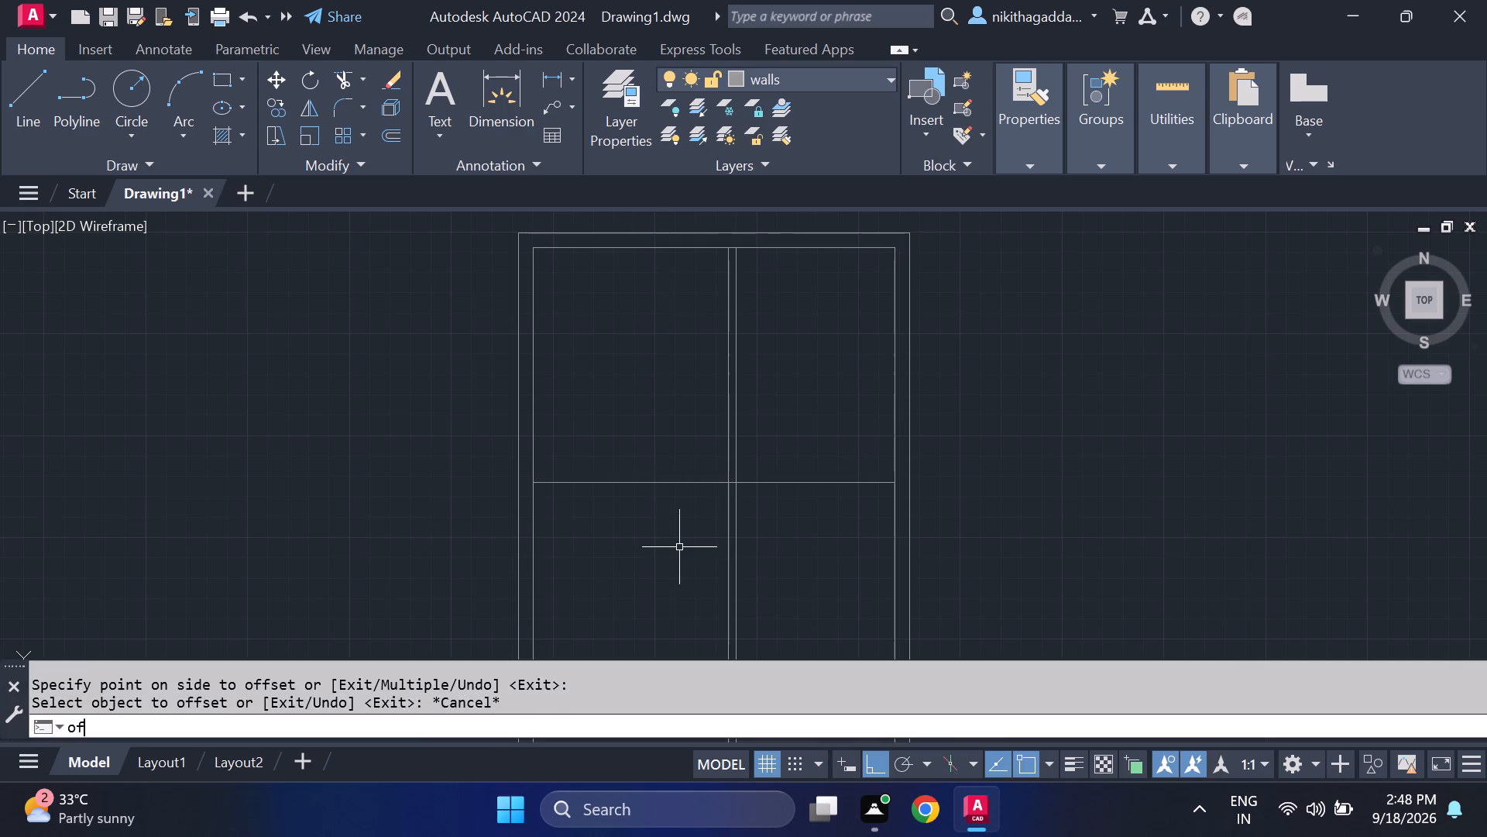
key(Return)
text(4.5")
key(Return)
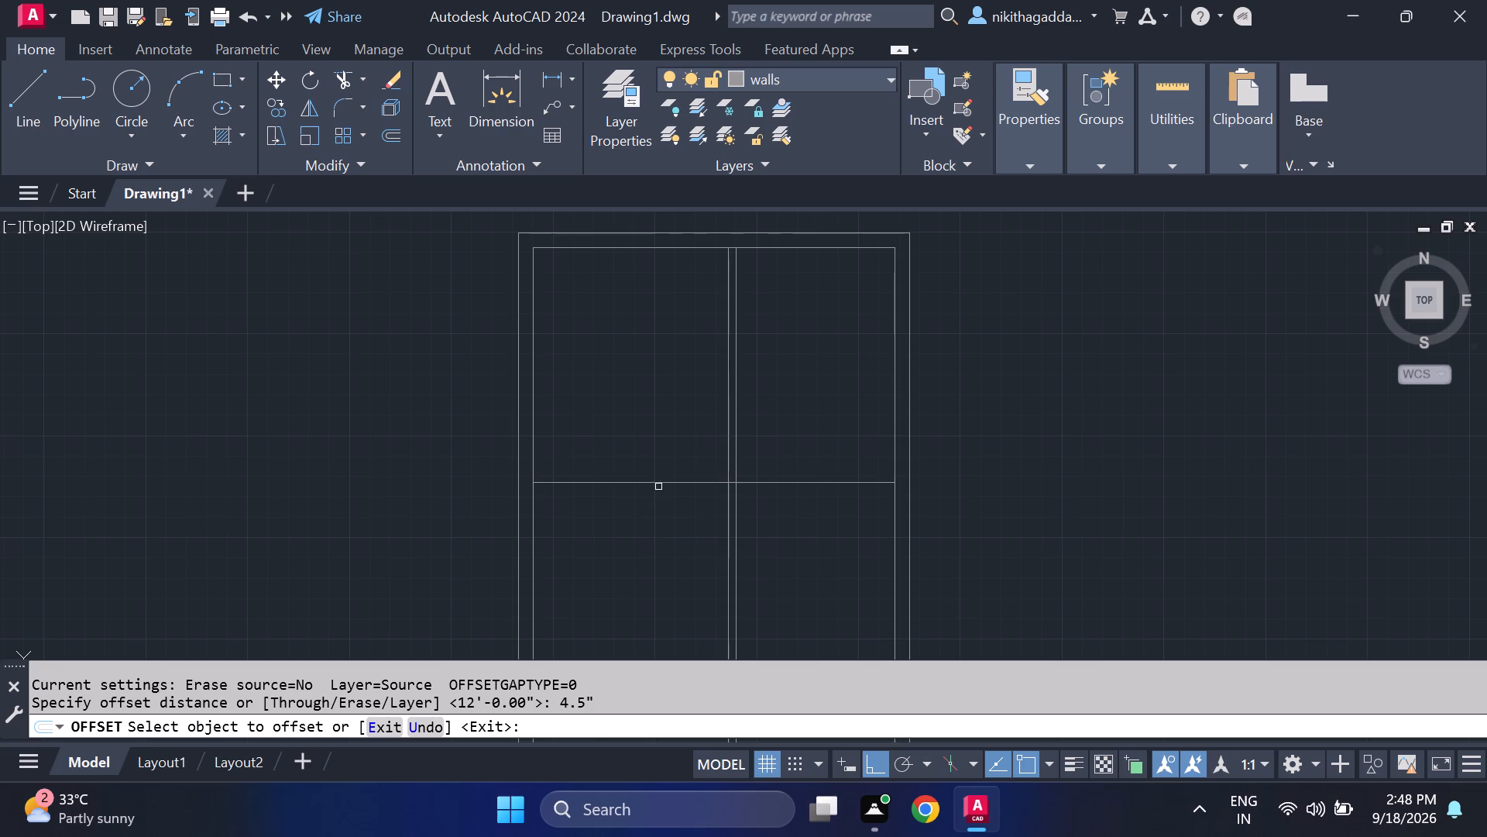
click(662, 483)
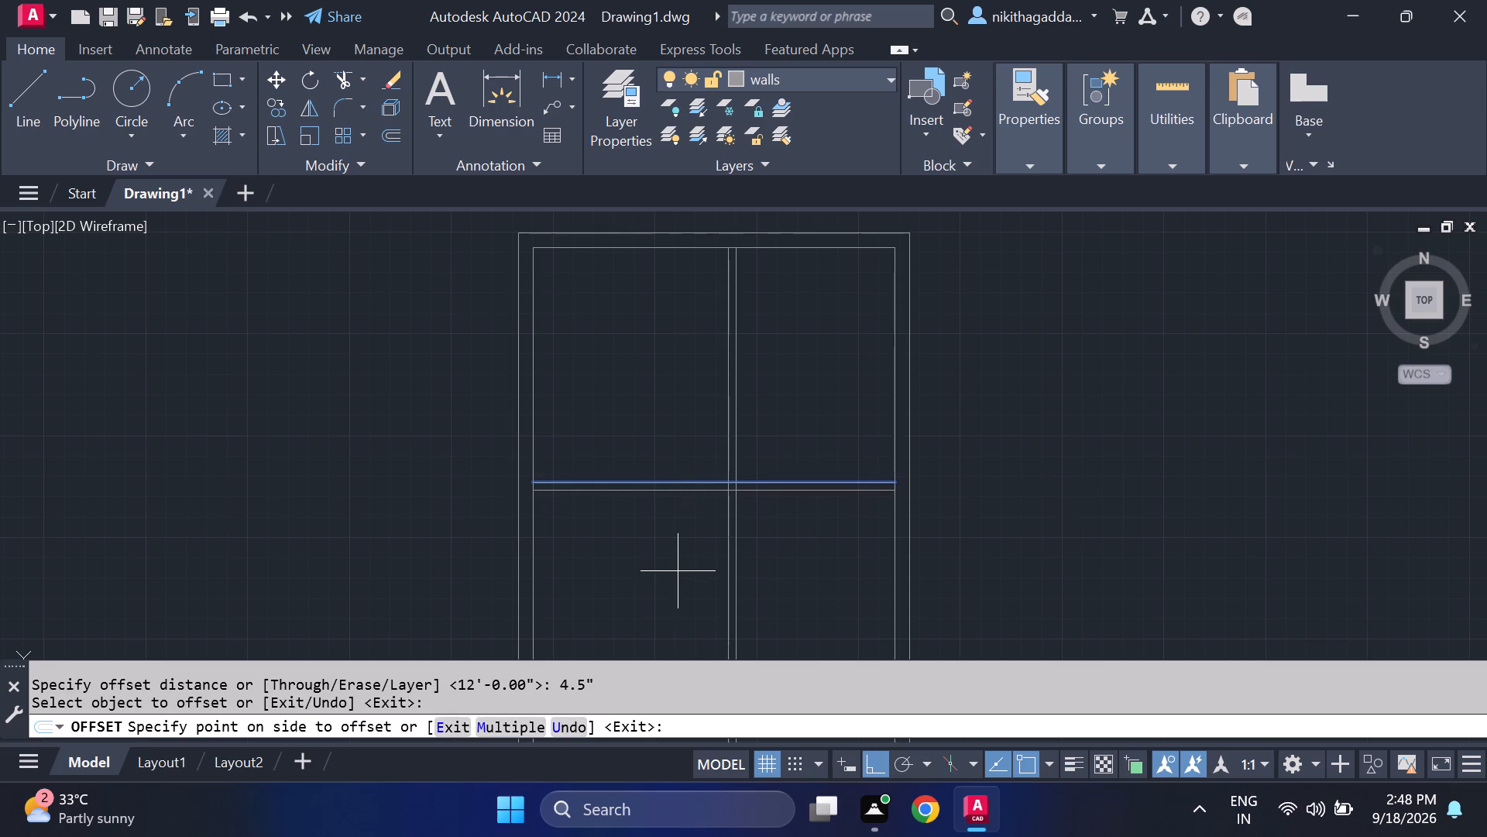
click(678, 571)
scroll(668, 551, down, 2)
middle_drag(650, 485, 589, 422)
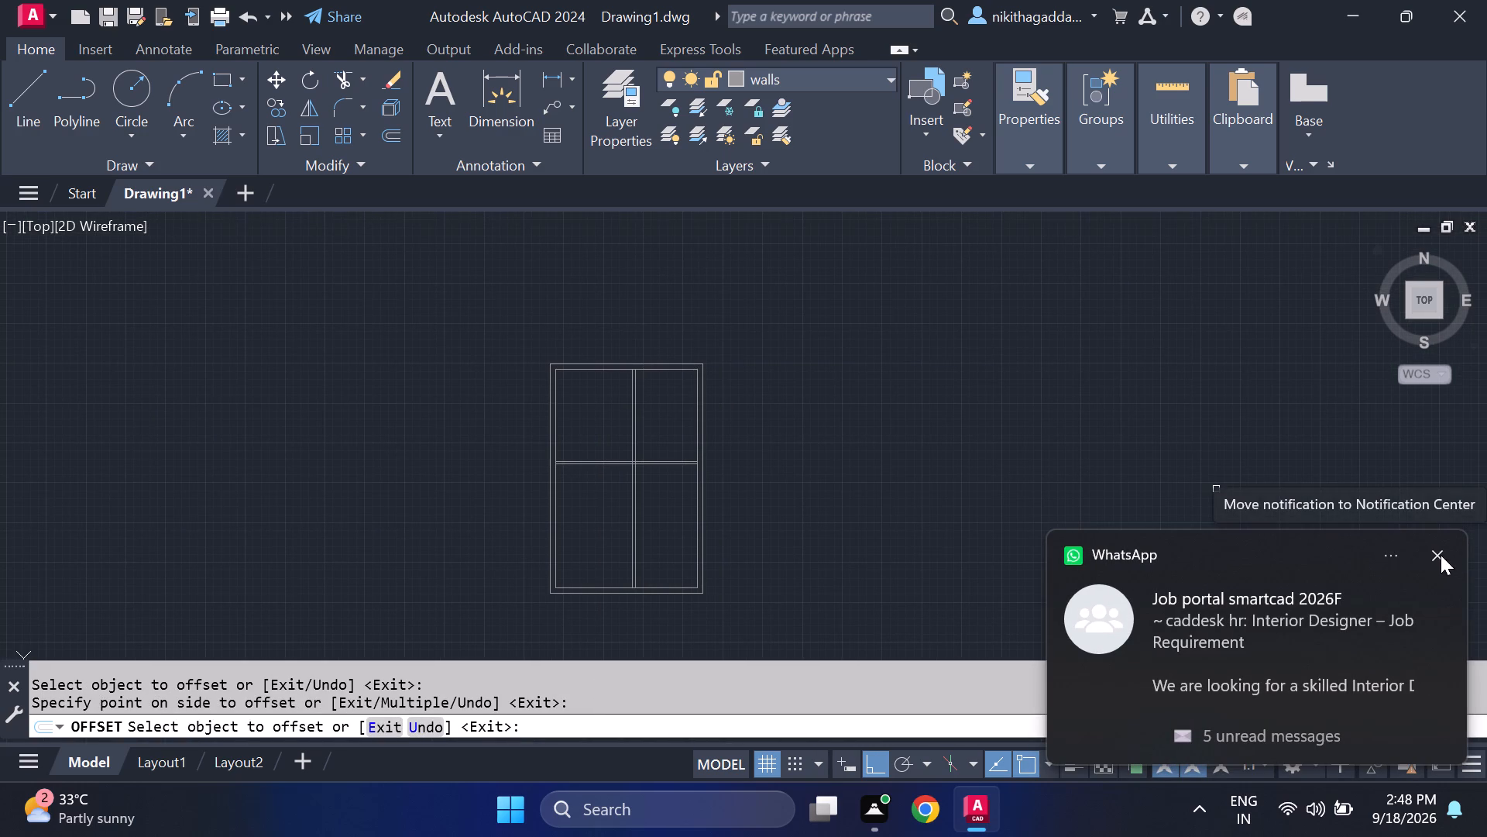
drag(1440, 555, 1432, 552)
scroll(568, 477, up, 3)
scroll(634, 472, down, 1)
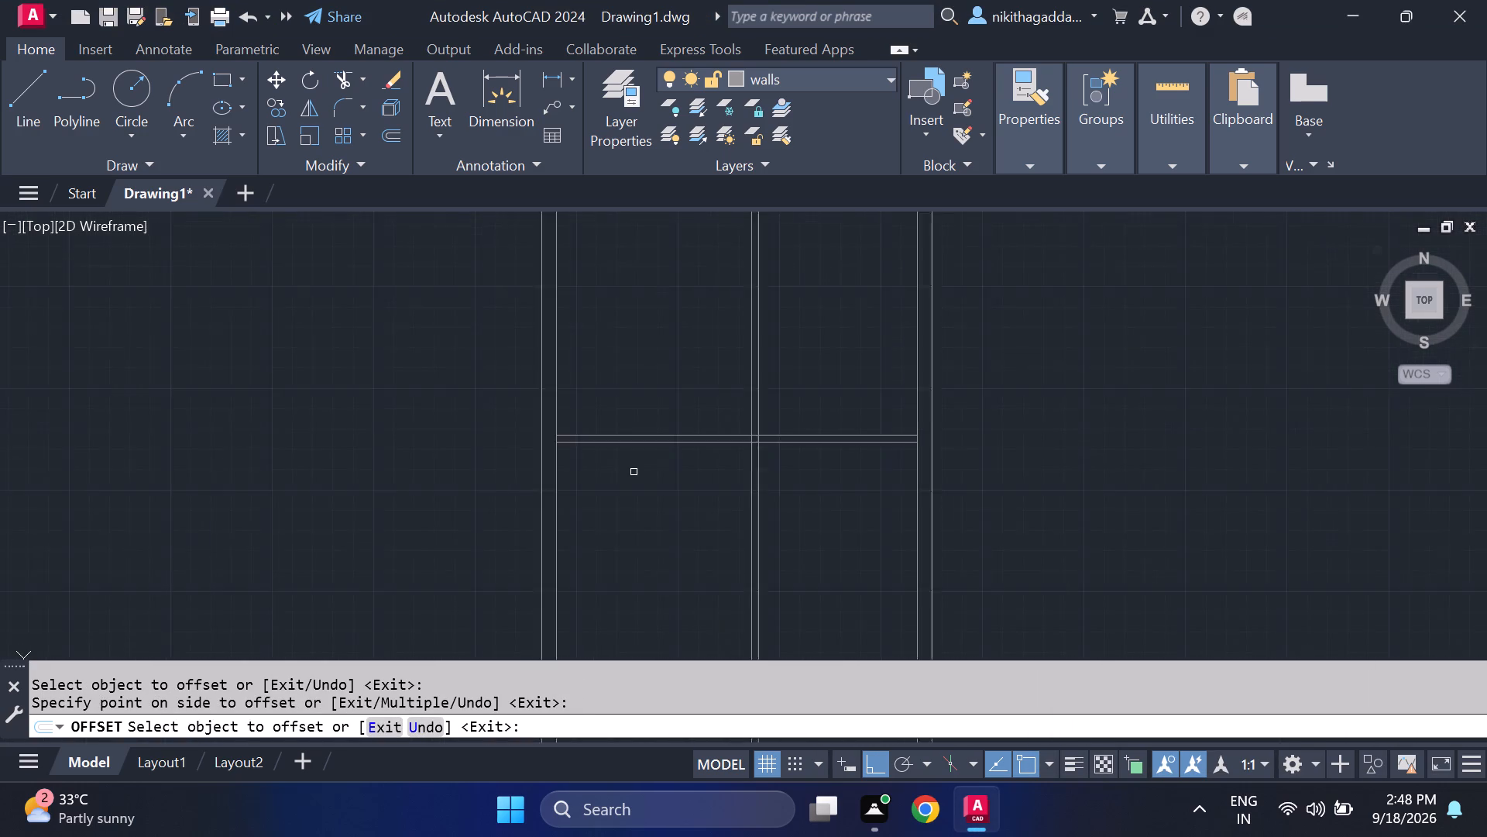
scroll(634, 472, down, 2)
key(Escape)
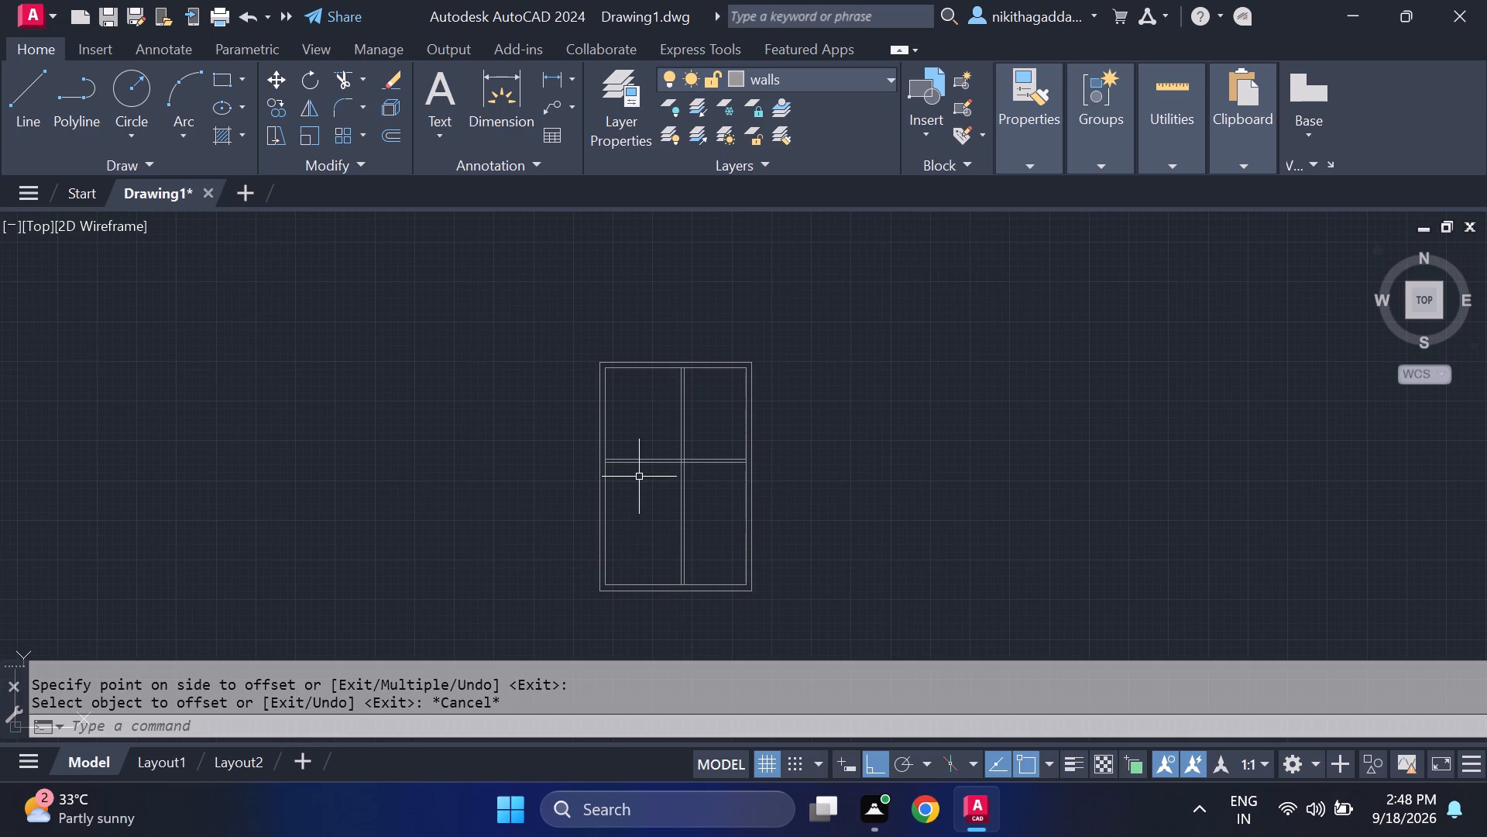
Trim away both vertical partition lines below the horizontal partition.
text(tr)
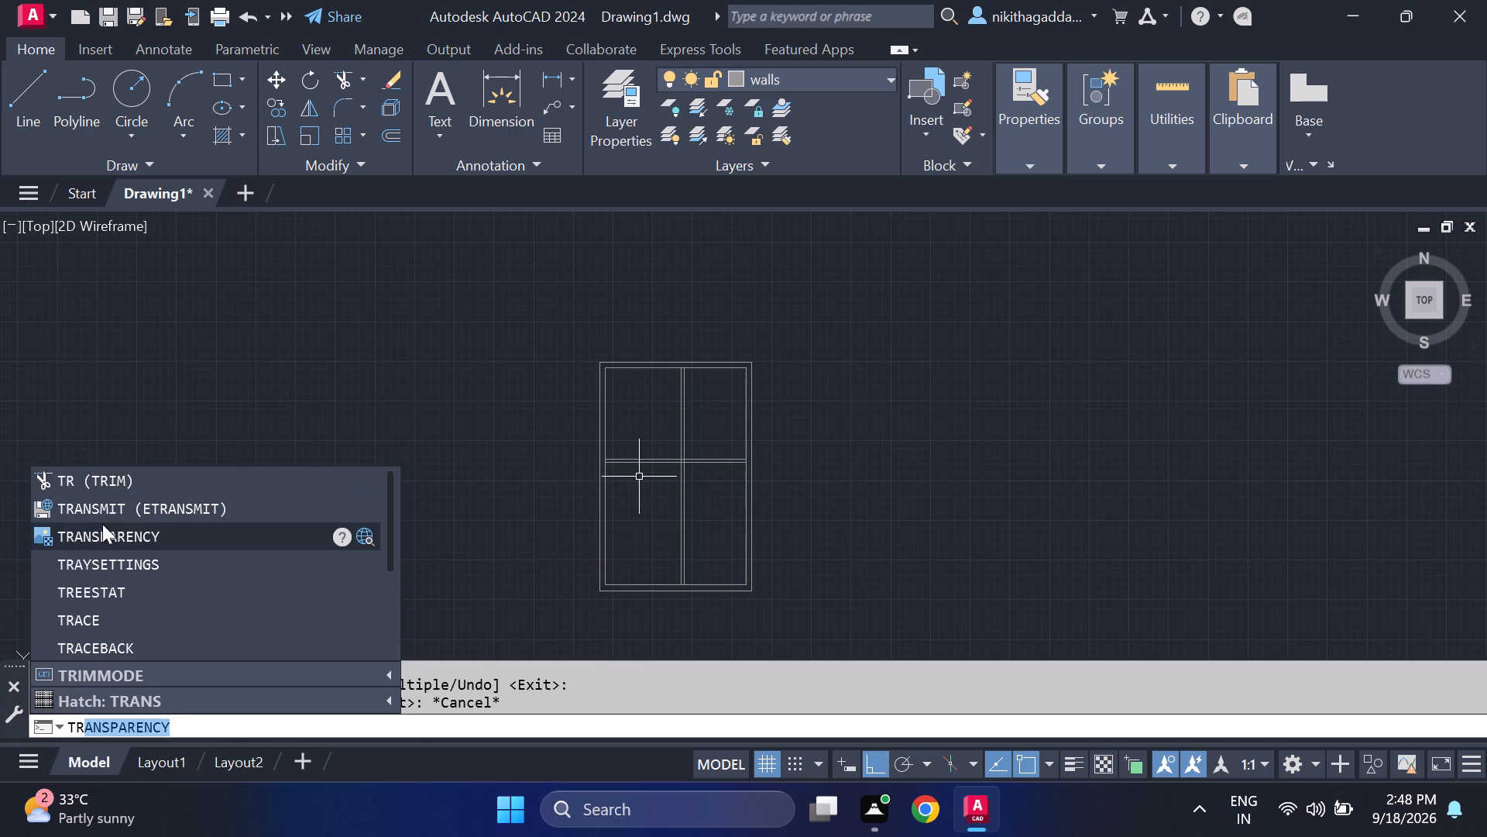
click(123, 477)
scroll(724, 577, up, 1)
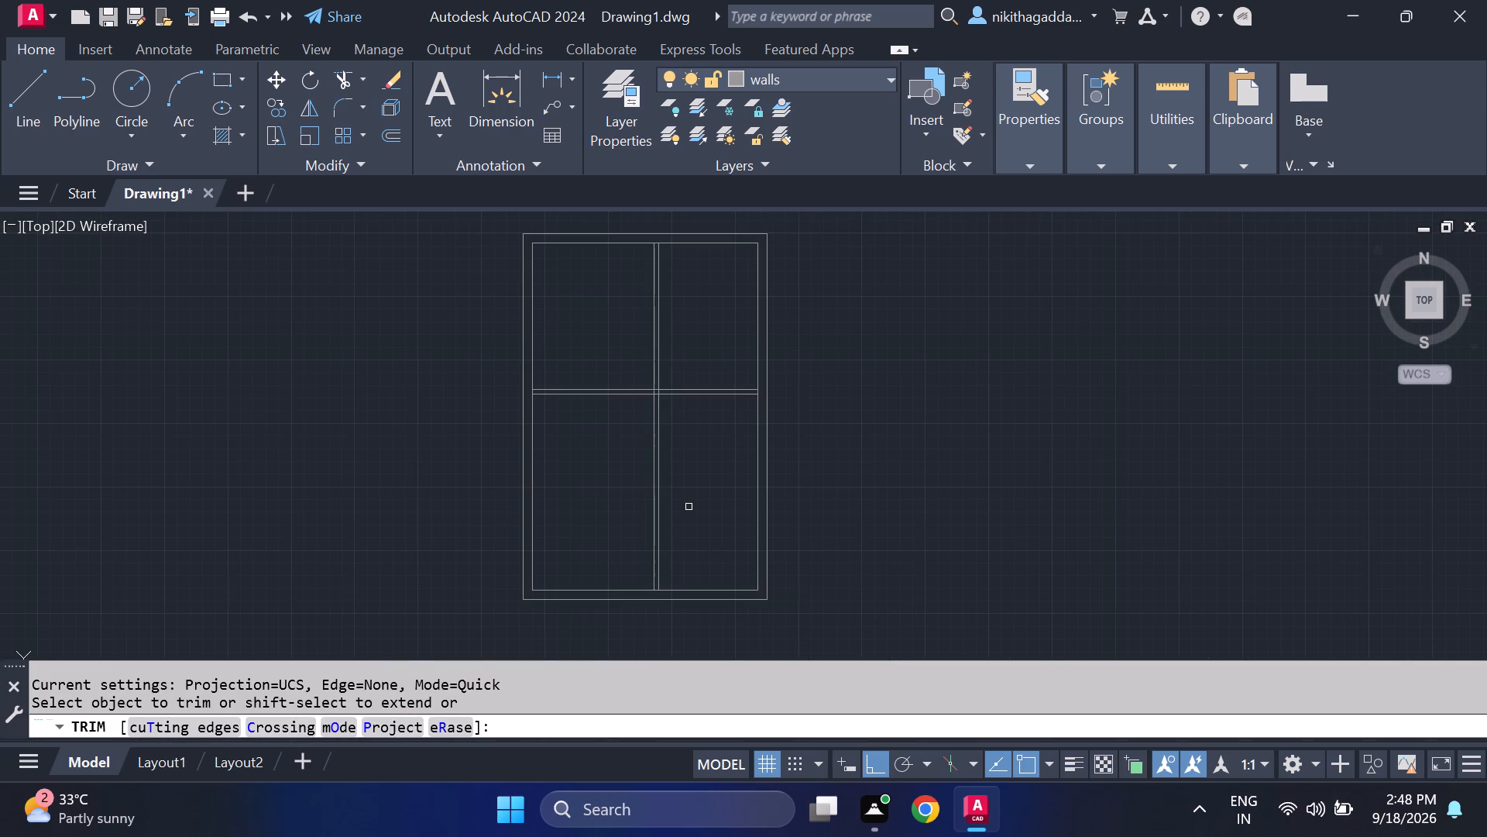
drag(689, 507, 606, 560)
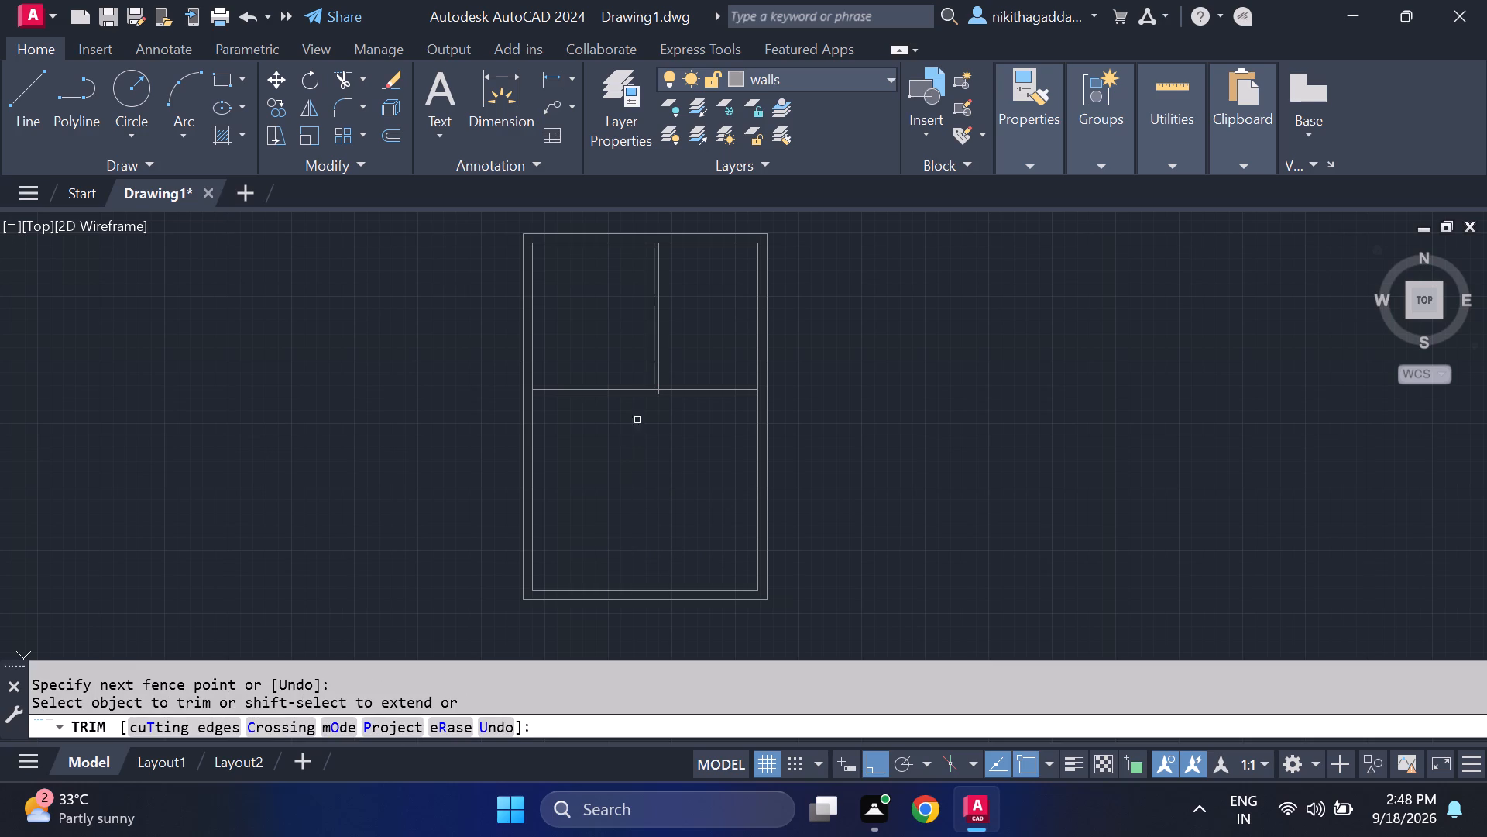
scroll(630, 370, up, 3)
scroll(641, 408, down, 2)
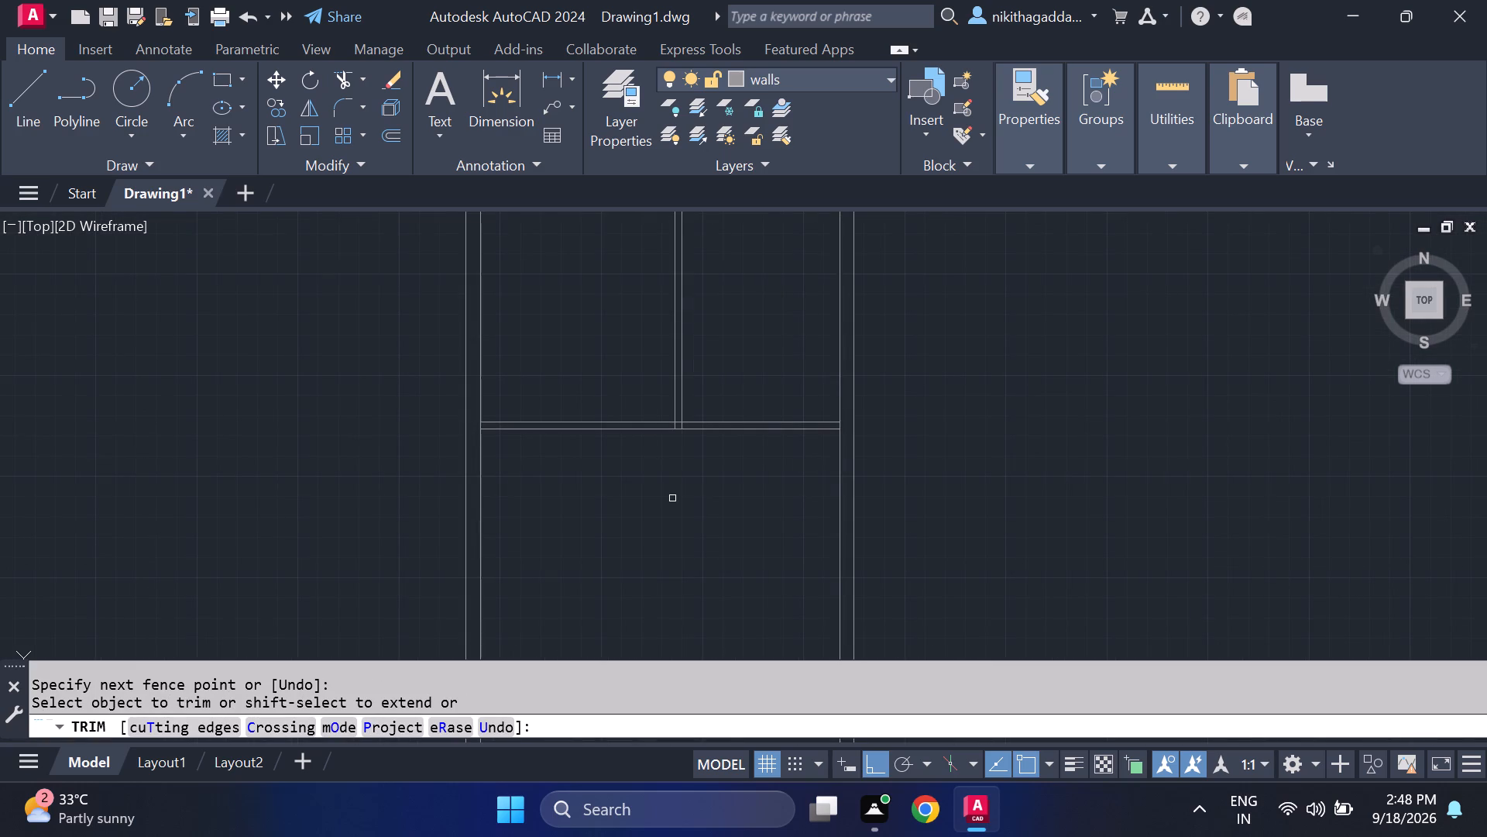
key(Escape)
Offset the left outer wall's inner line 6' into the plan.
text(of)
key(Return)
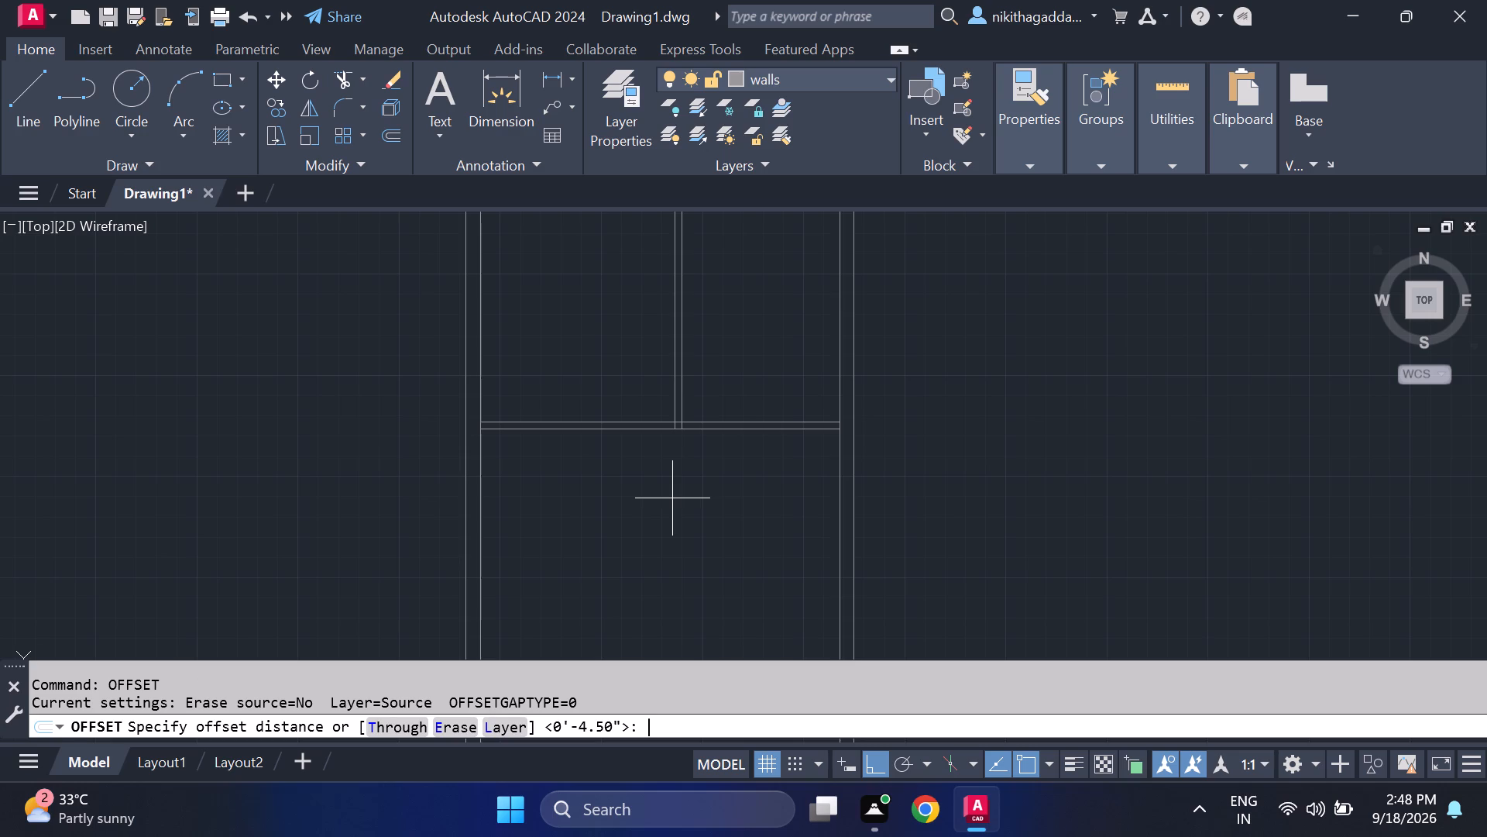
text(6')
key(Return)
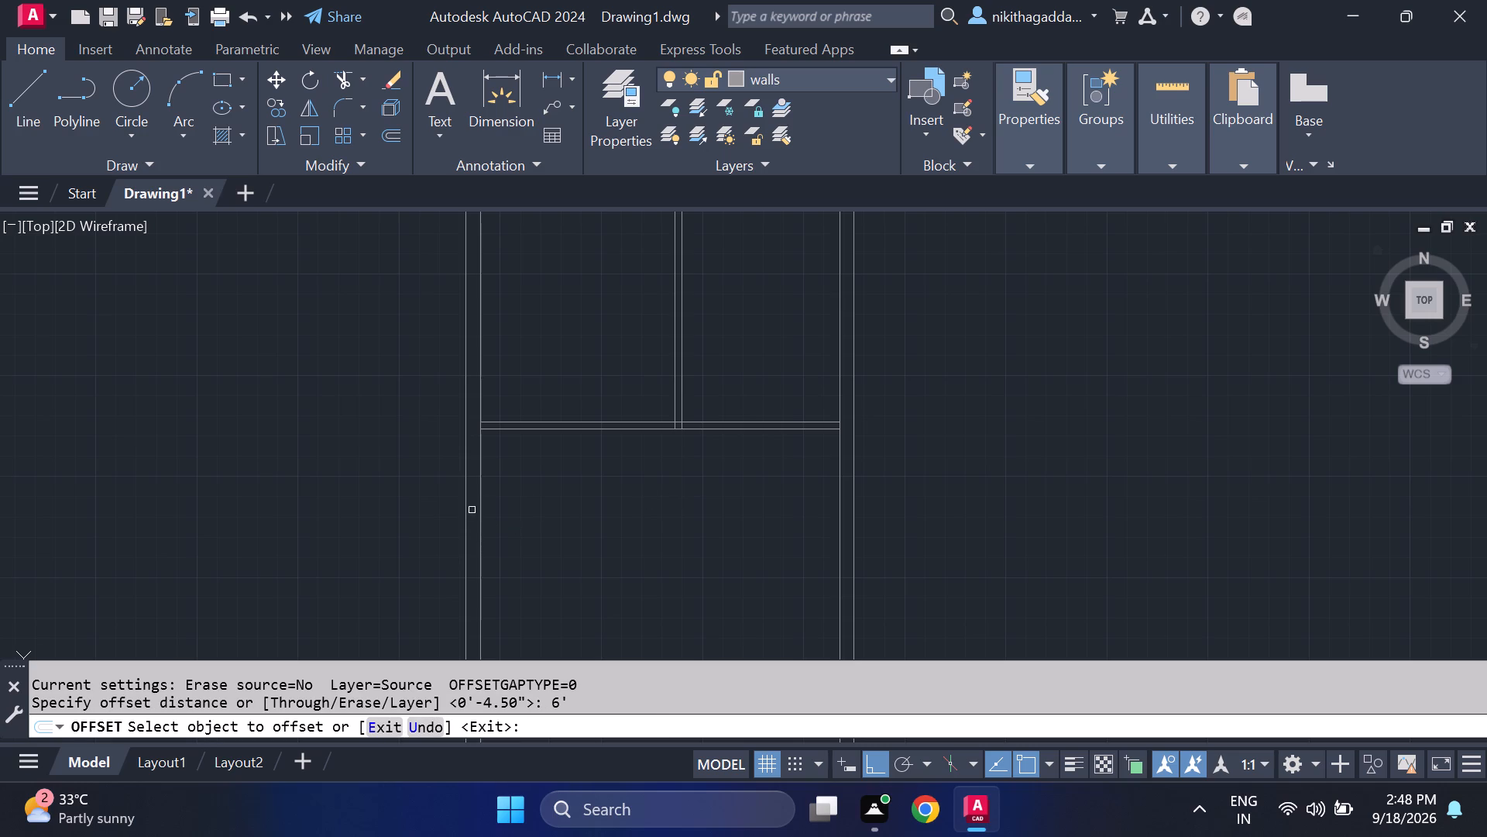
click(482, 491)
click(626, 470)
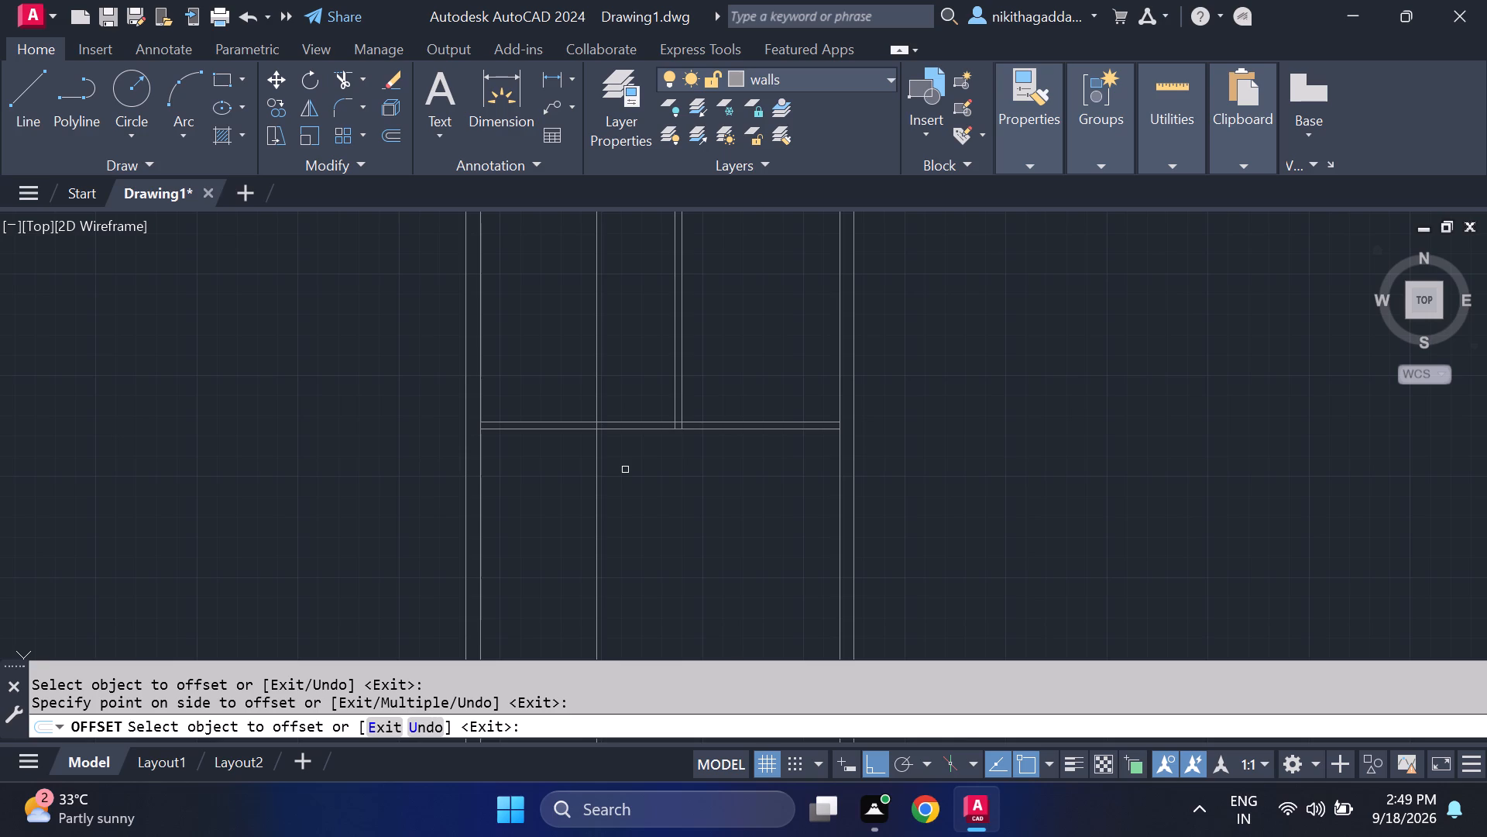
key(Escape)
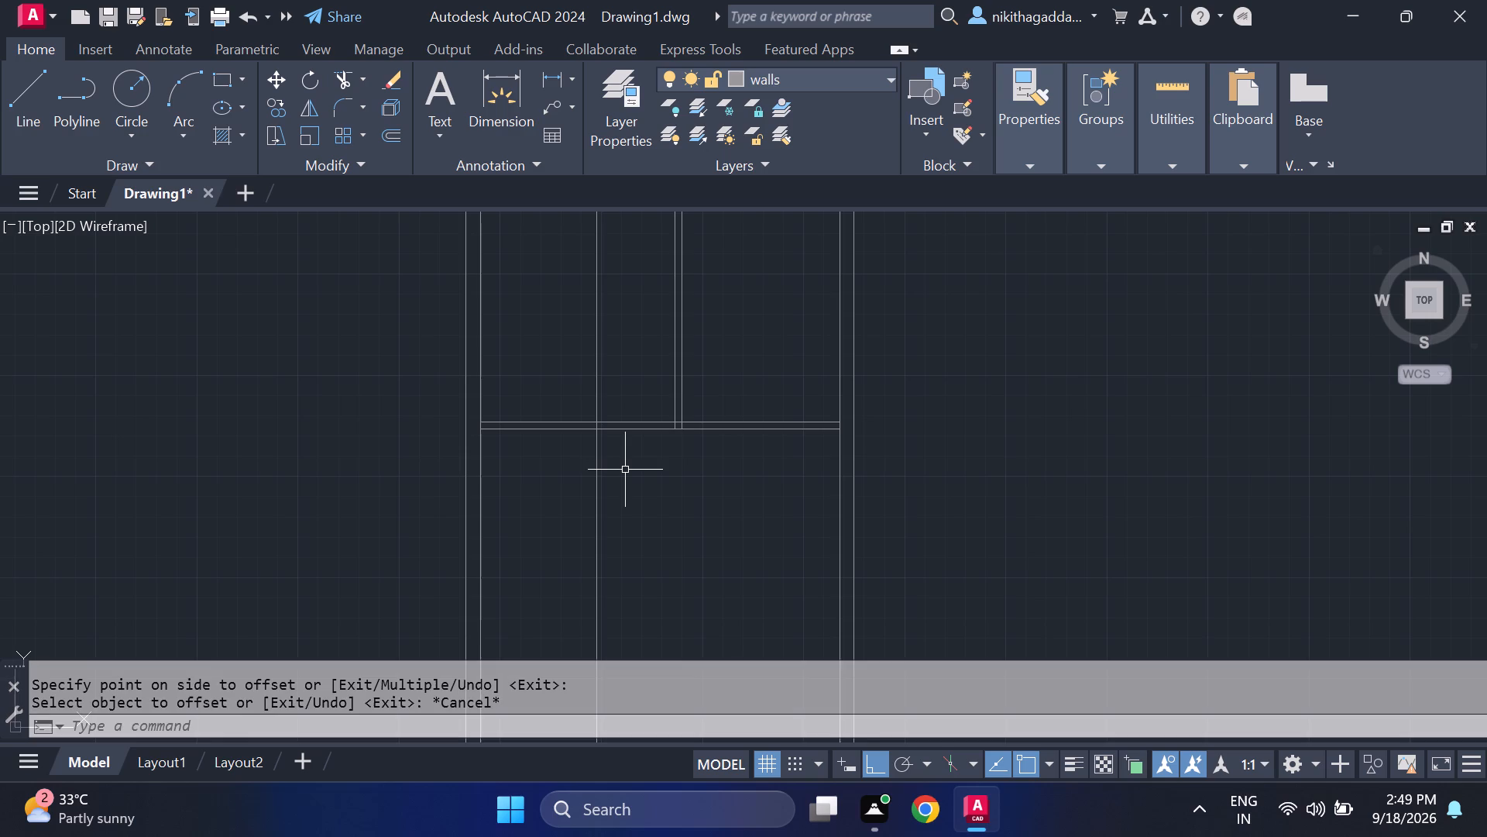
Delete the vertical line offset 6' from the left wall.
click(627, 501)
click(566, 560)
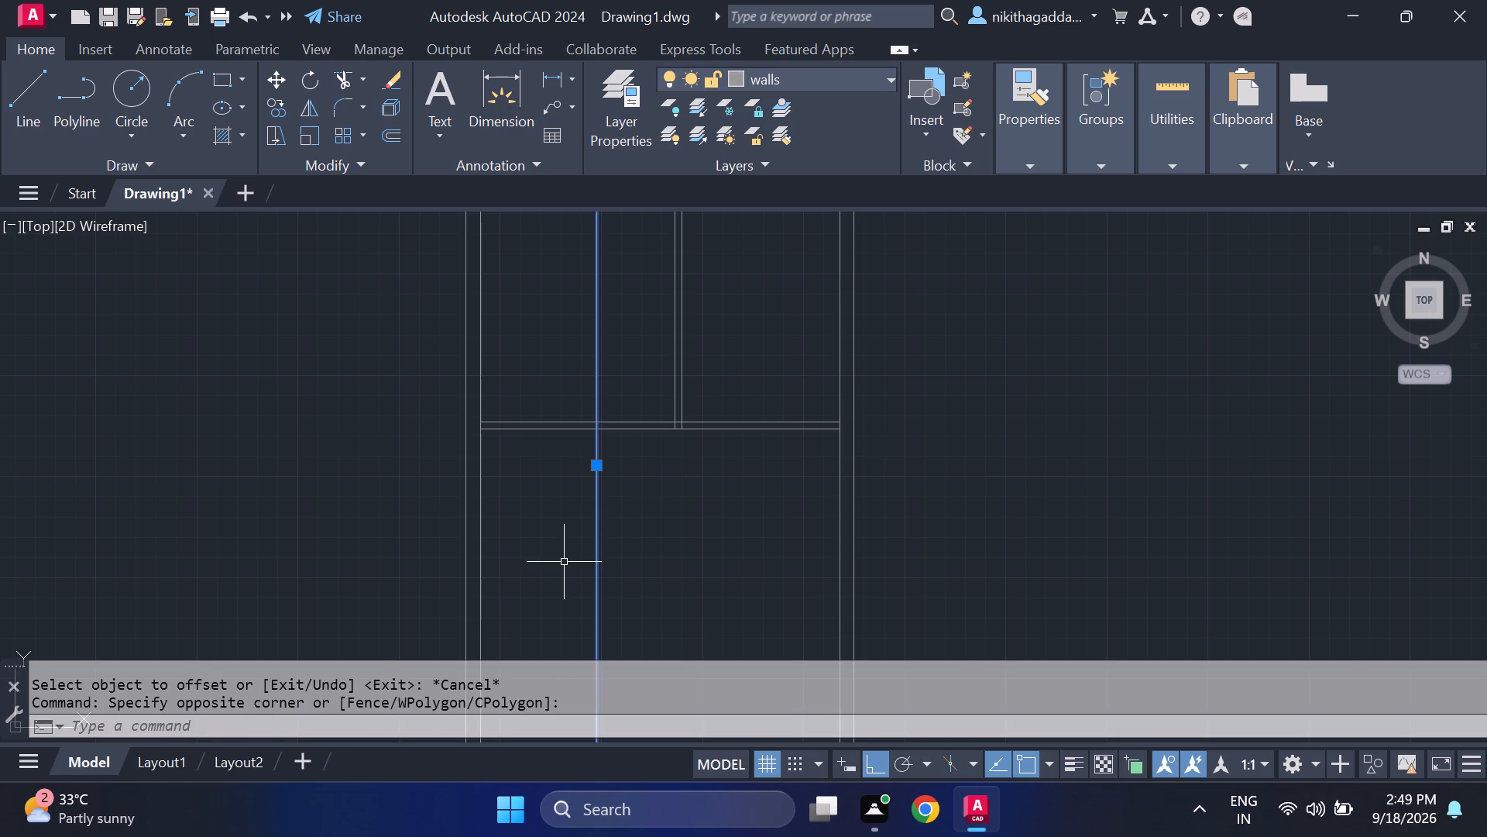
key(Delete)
Offset the left outer wall's inner line 6'6" into the plan.
text(of)
key(Return)
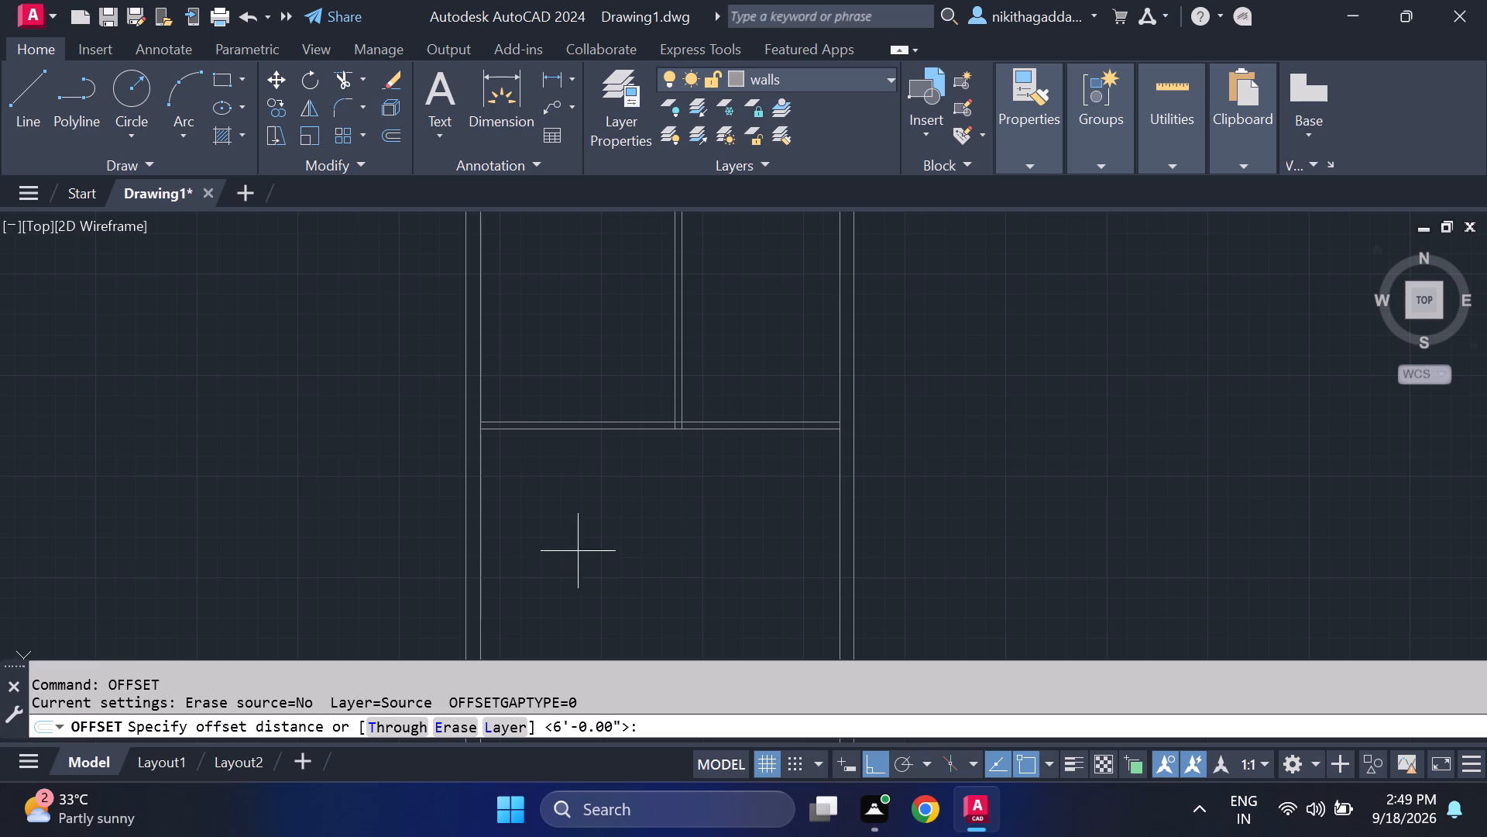
scroll(586, 534, down, 2)
scroll(586, 534, up, 1)
scroll(586, 536, down, 1)
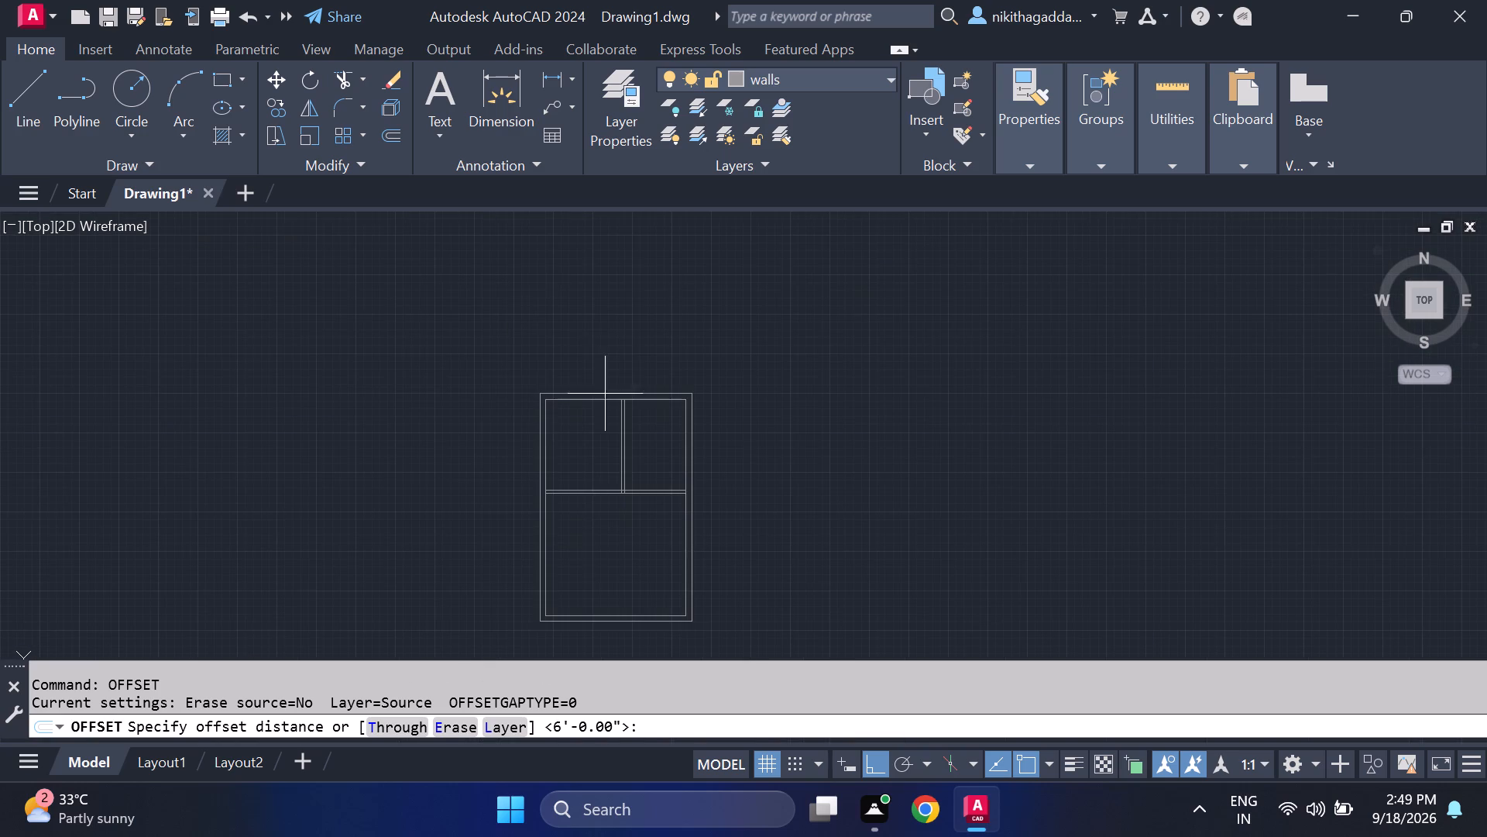
scroll(599, 525, up, 2)
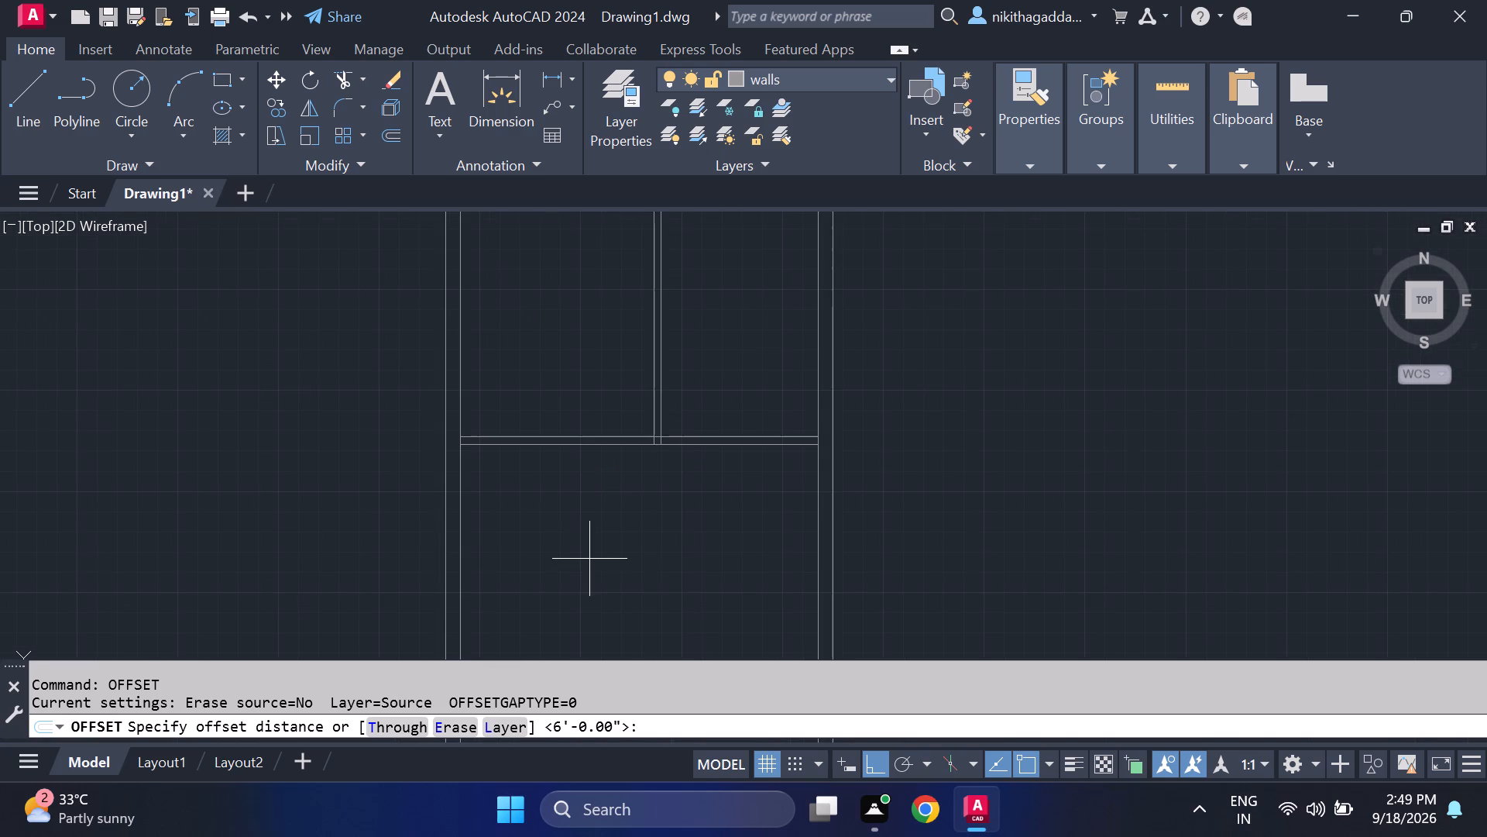
key(6)
text('6)
key(shift+quotedbl)
key(Return)
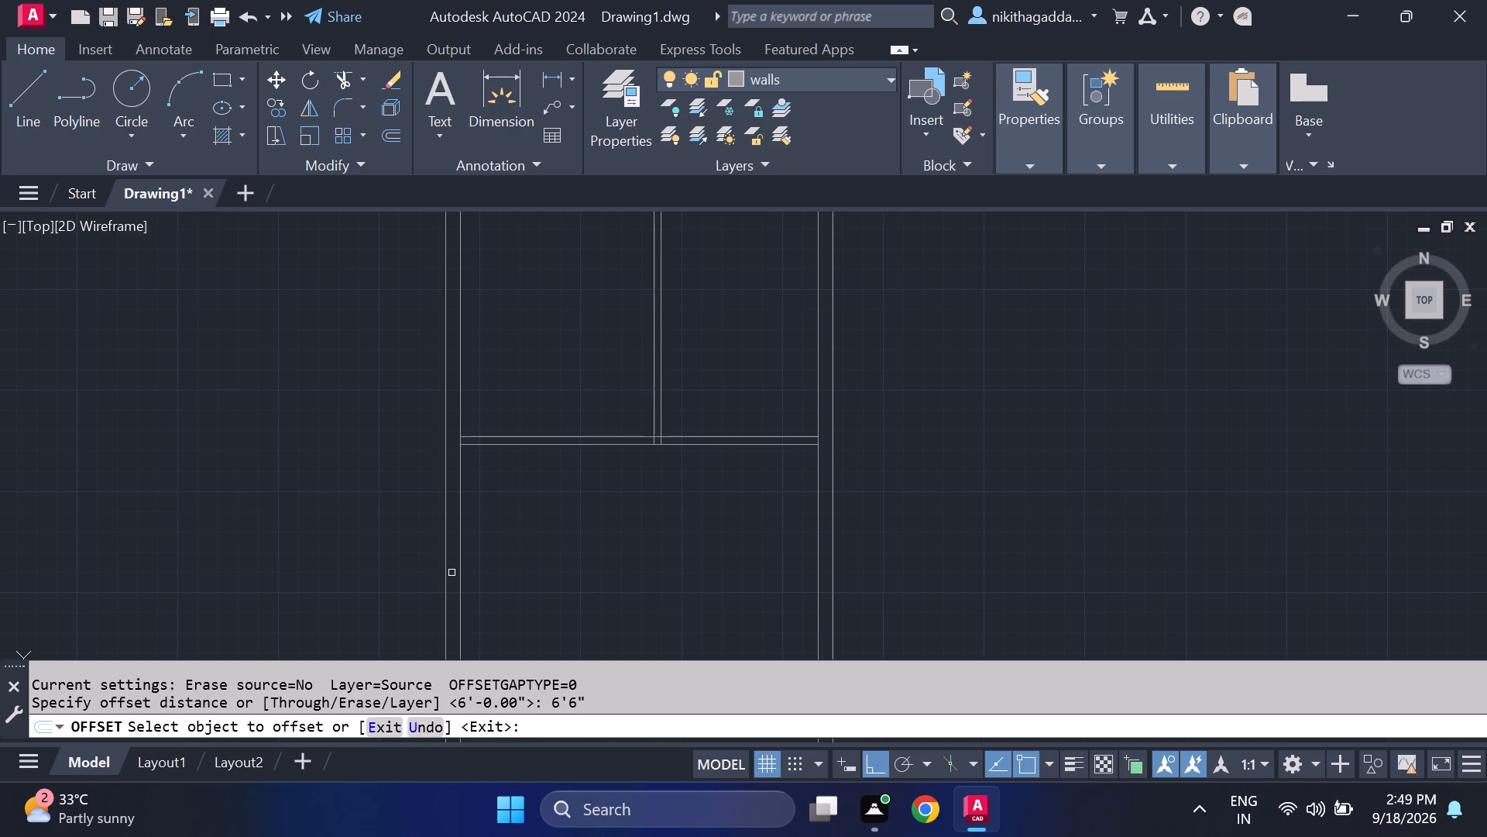
click(458, 558)
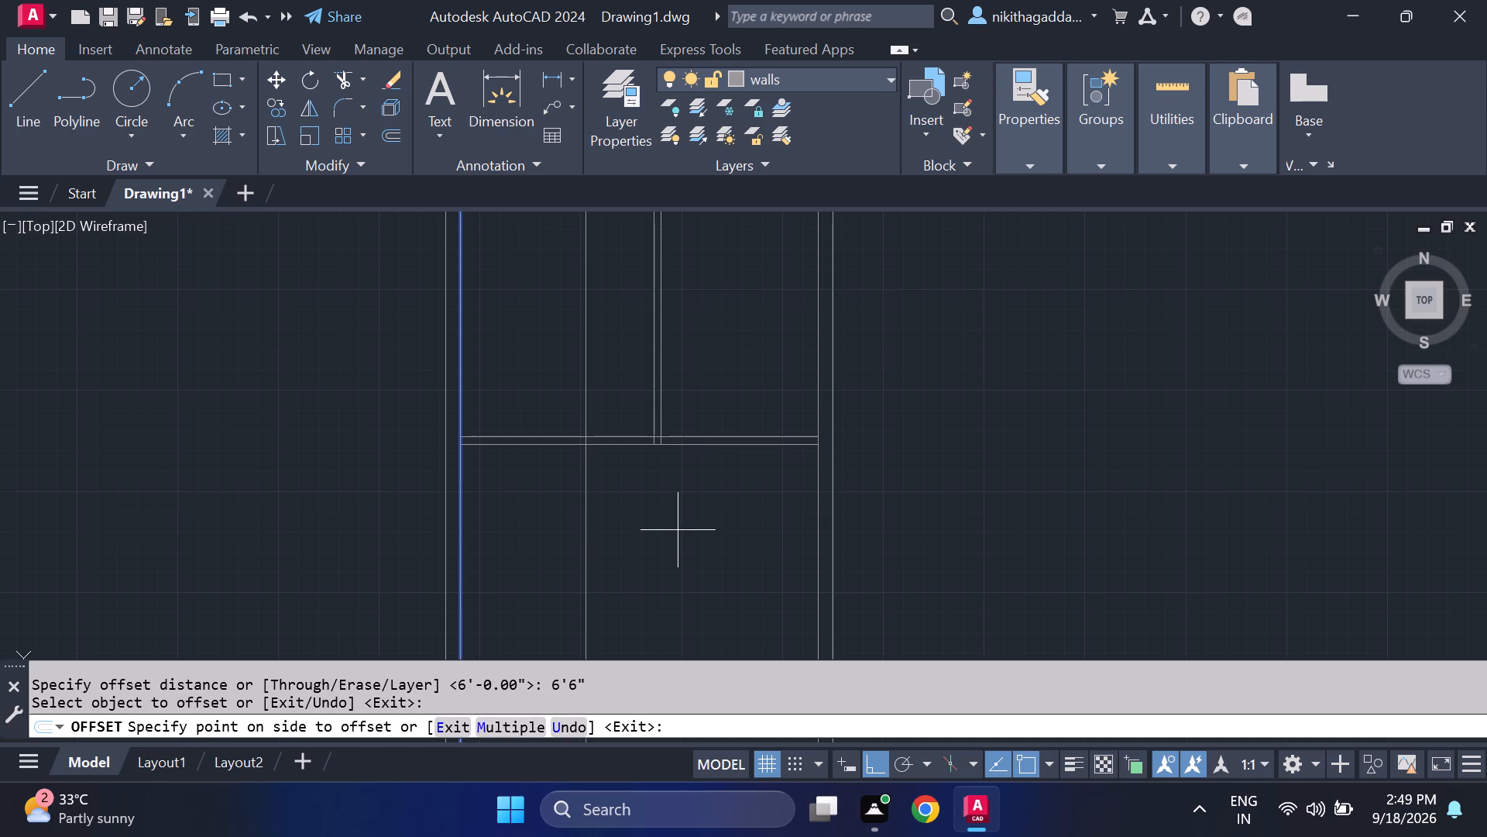
click(678, 530)
key(Escape)
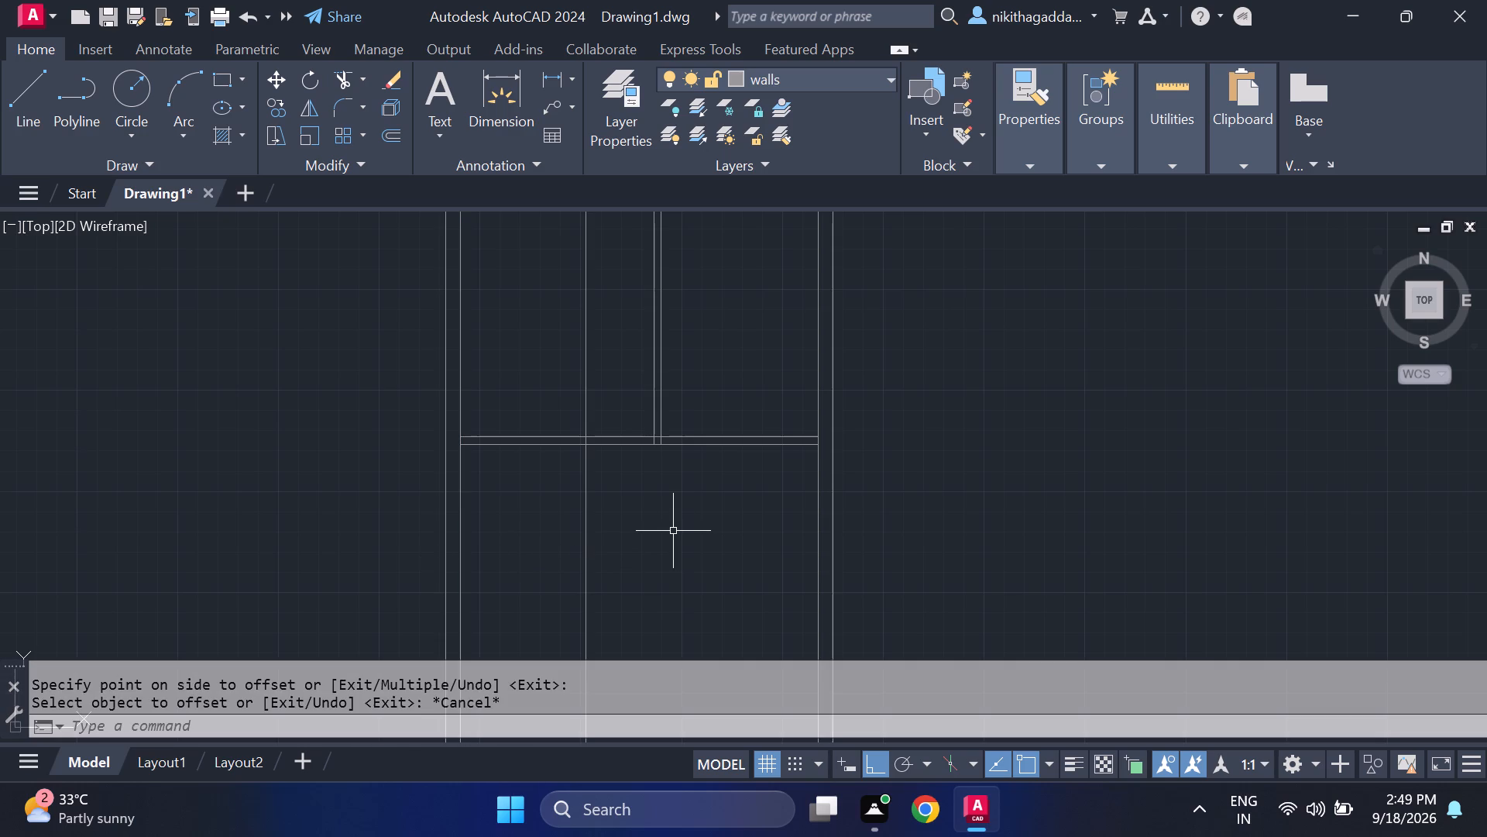
Offset the new vertical line 4.5" to the right to give the second vertical partition its thickness.
text(of)
key(Return)
key(4)
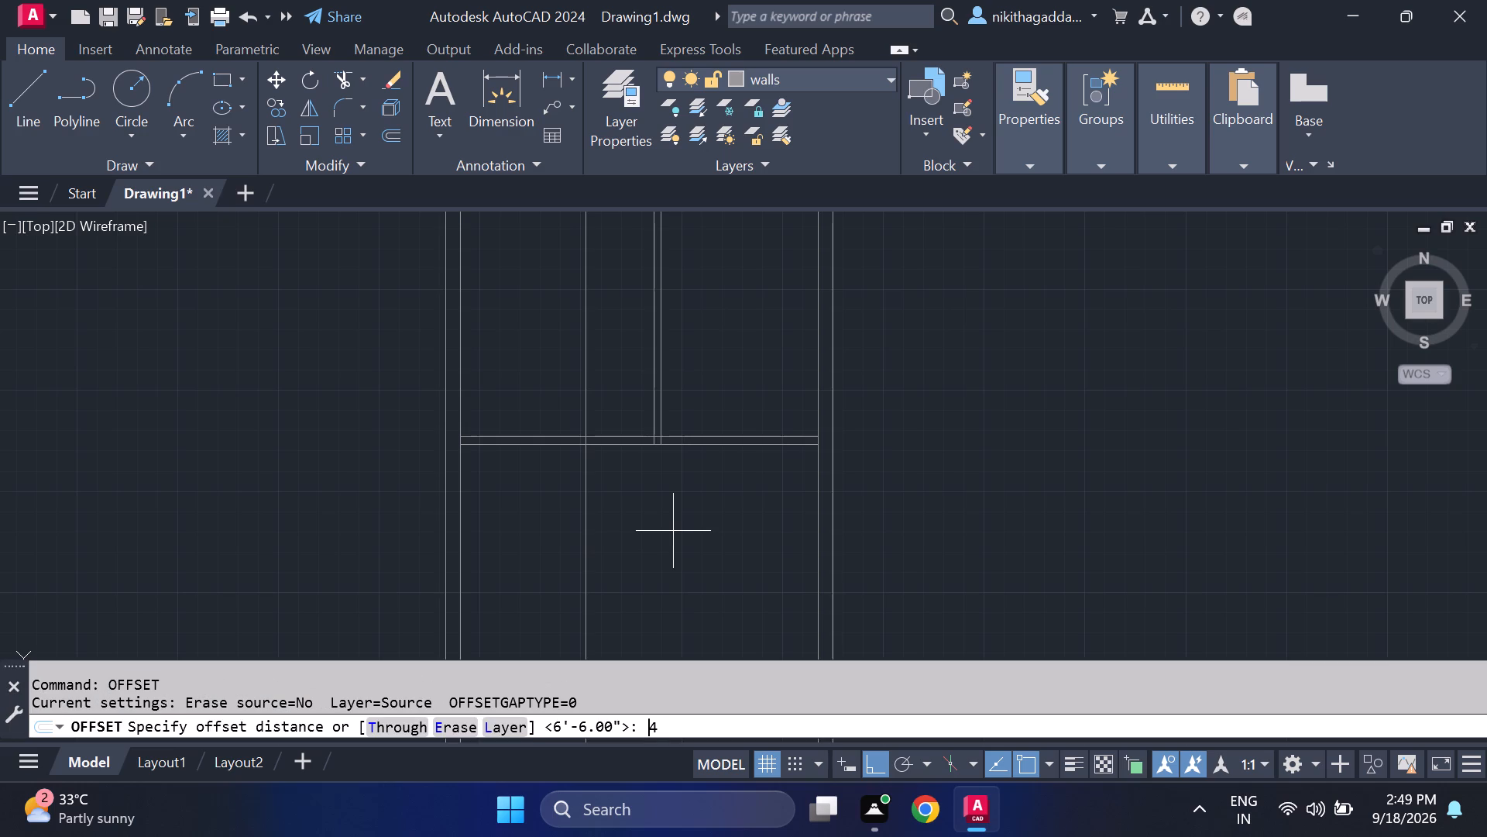
text(.5")
key(Return)
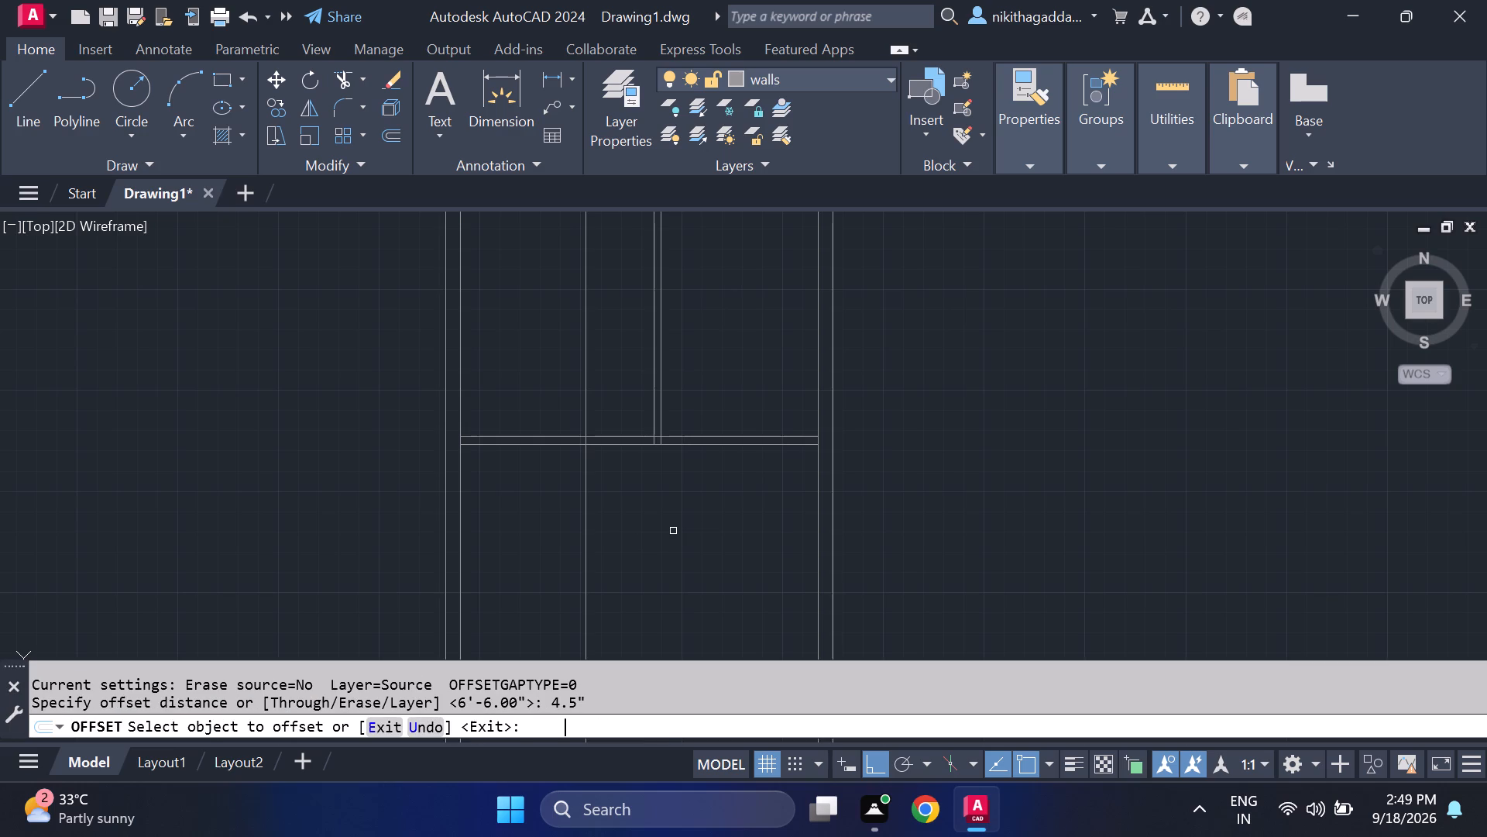
click(583, 572)
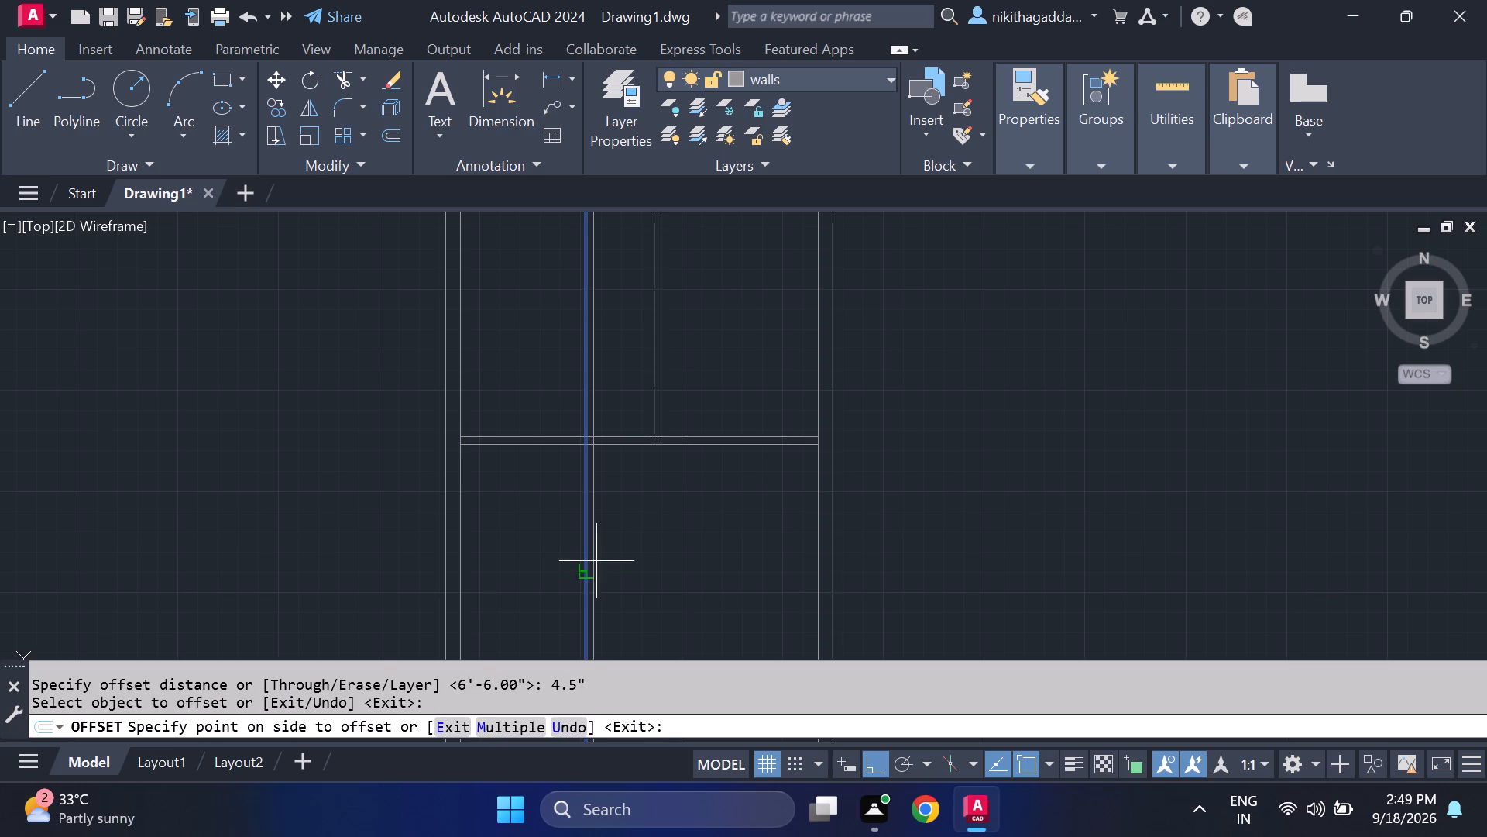
click(600, 558)
key(Escape)
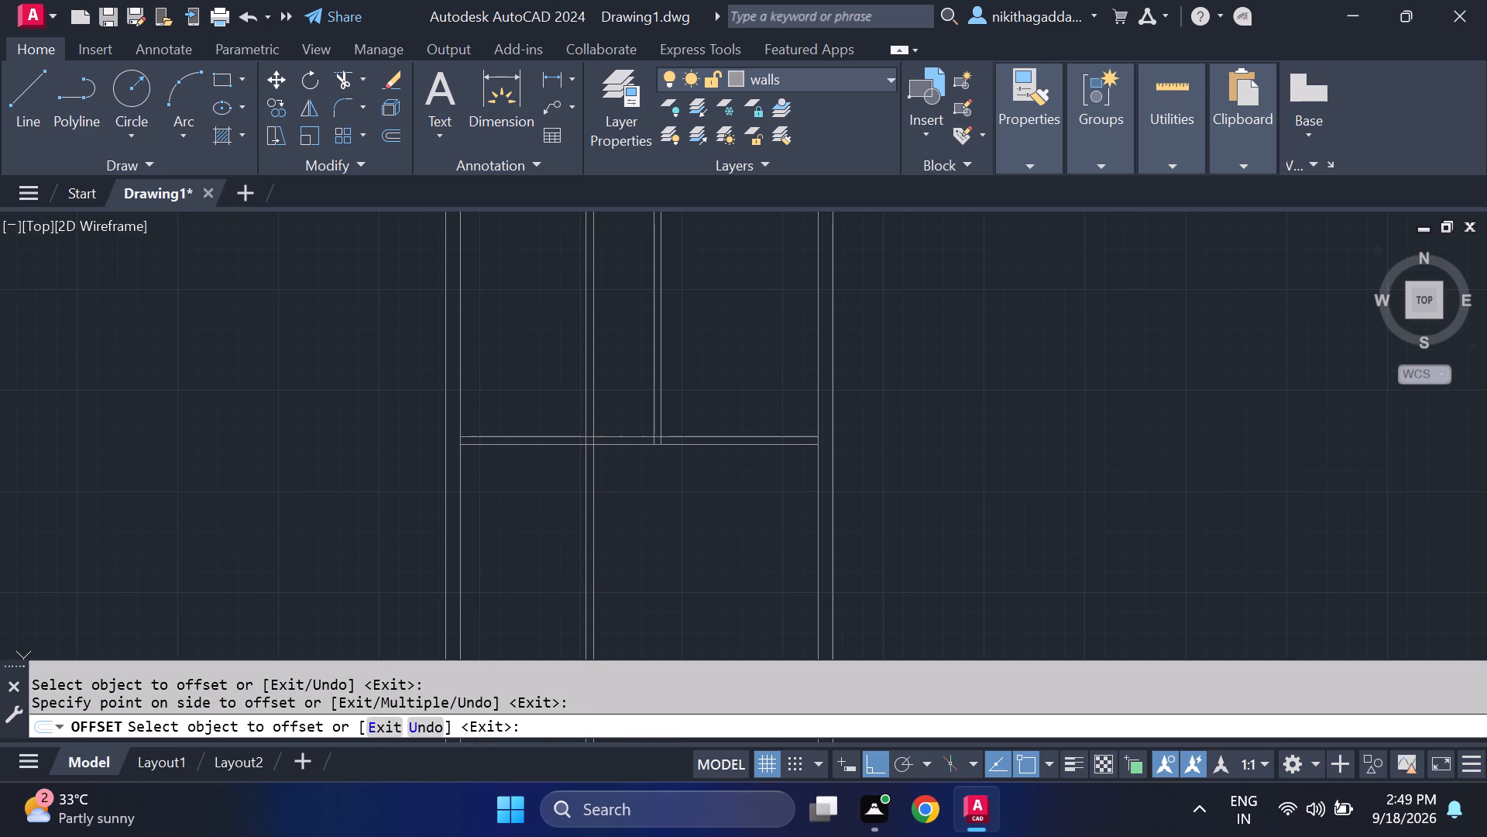
Offset the horizontal partition's lower line 4'6" downward.
text(of)
key(Return)
text(4'6)
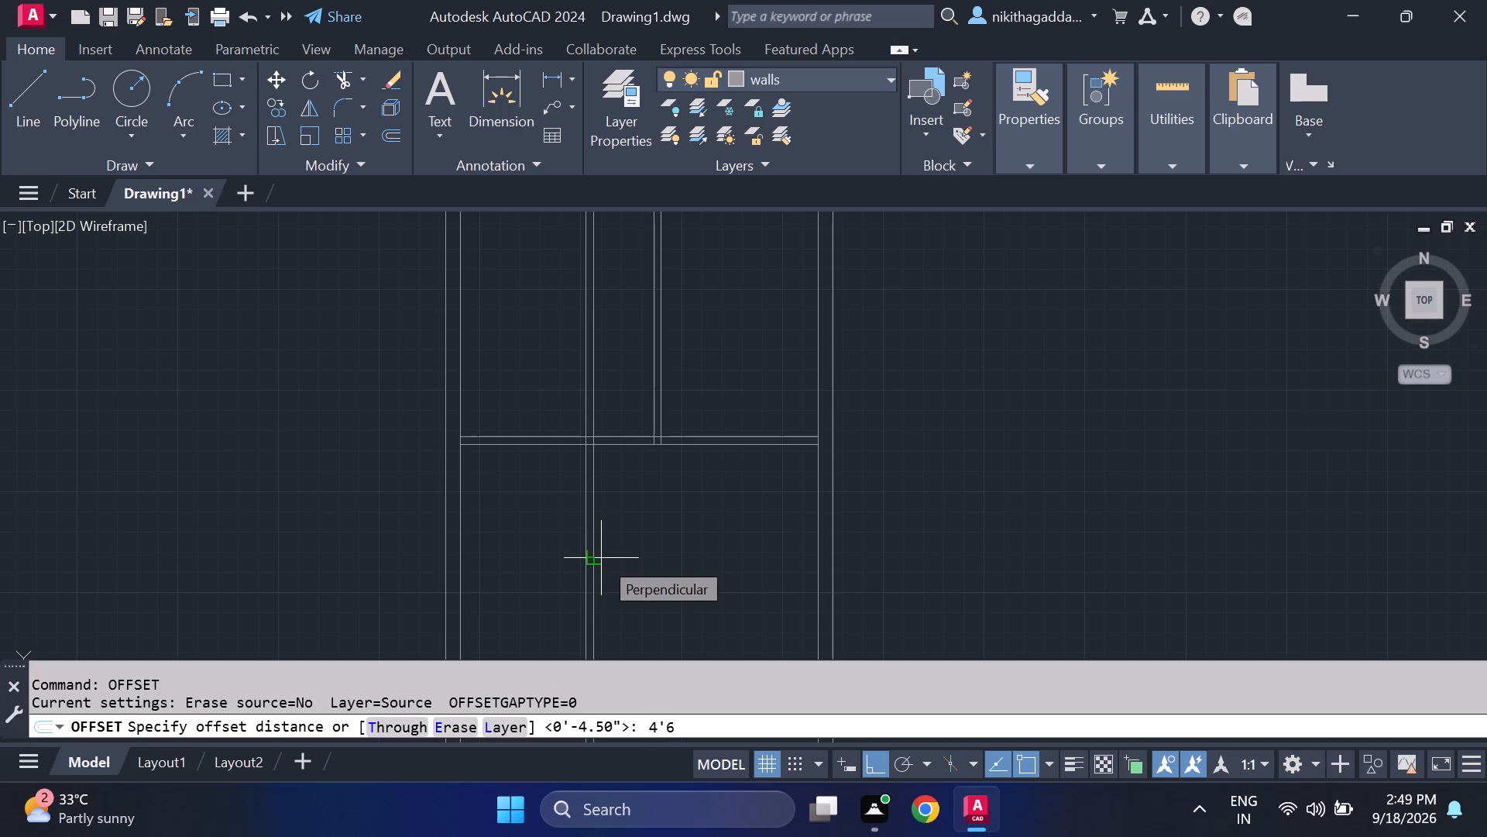
key(shift+quotedbl)
key(Return)
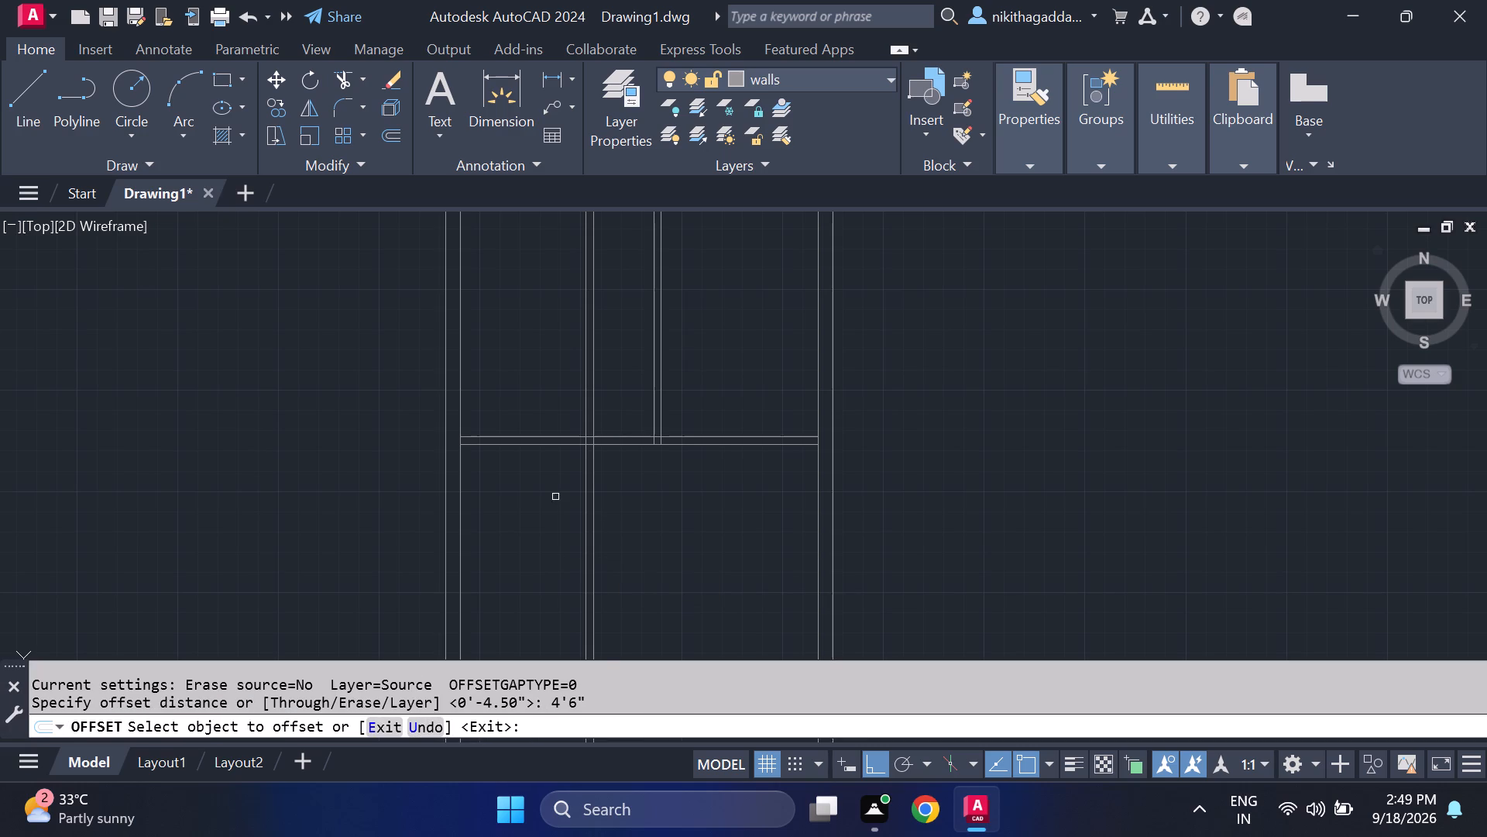
click(512, 445)
click(537, 568)
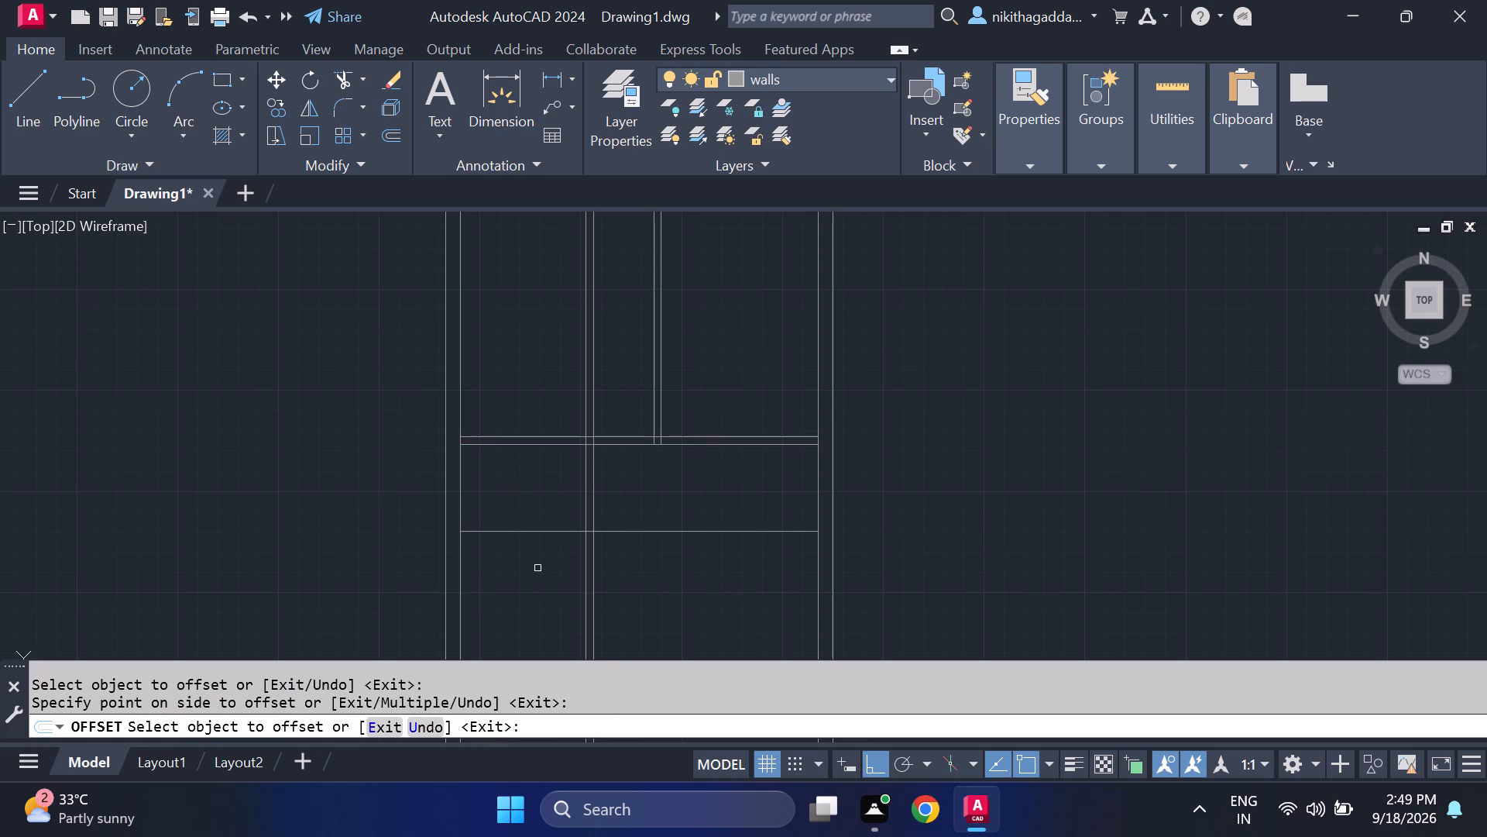
key(Escape)
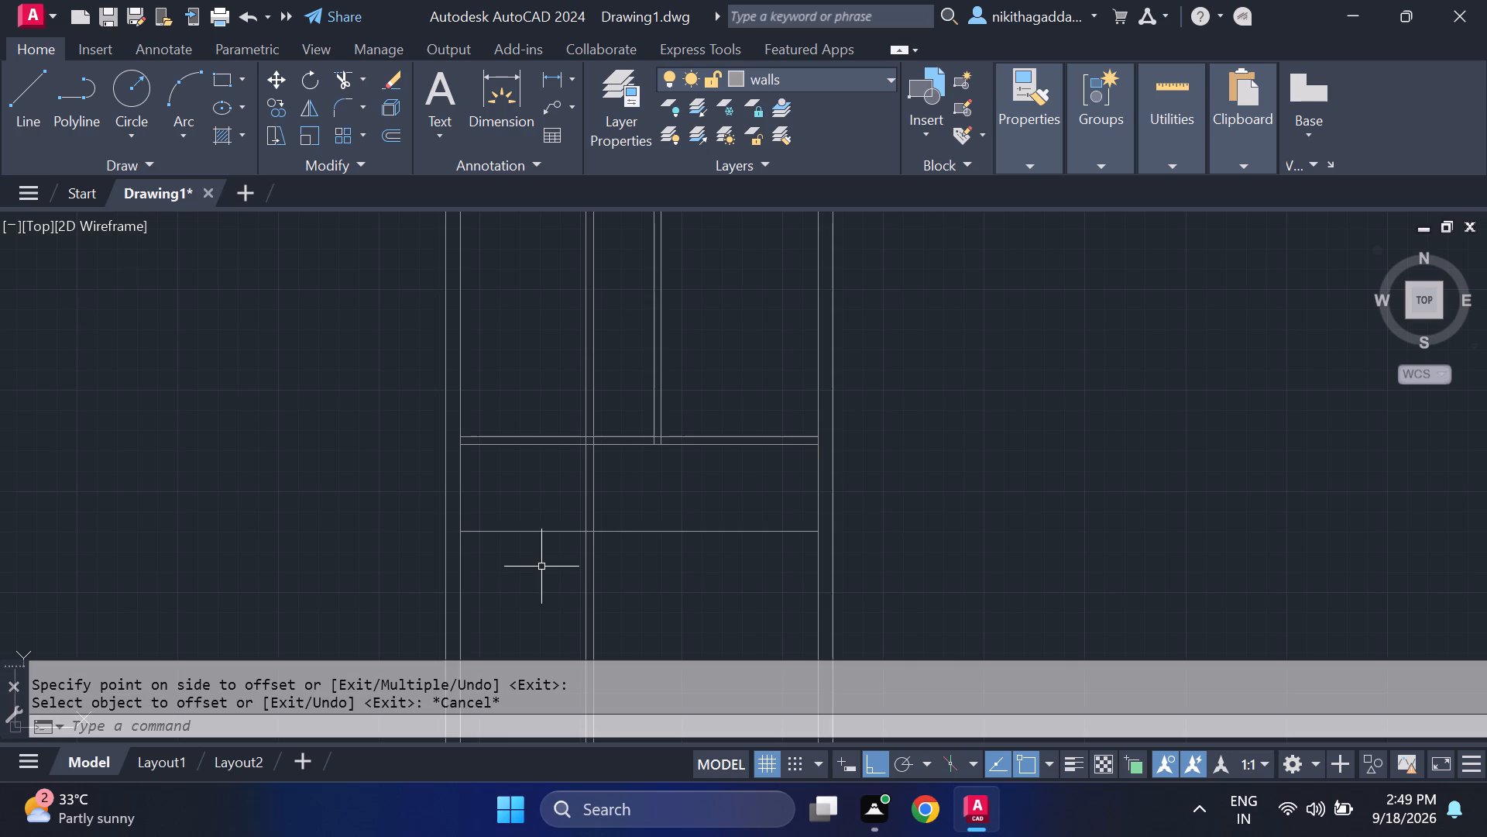
Offset the new horizontal line 4.5" downward to give the second horizontal partition its thickness.
text(of)
key(Return)
text(4.5")
key(Return)
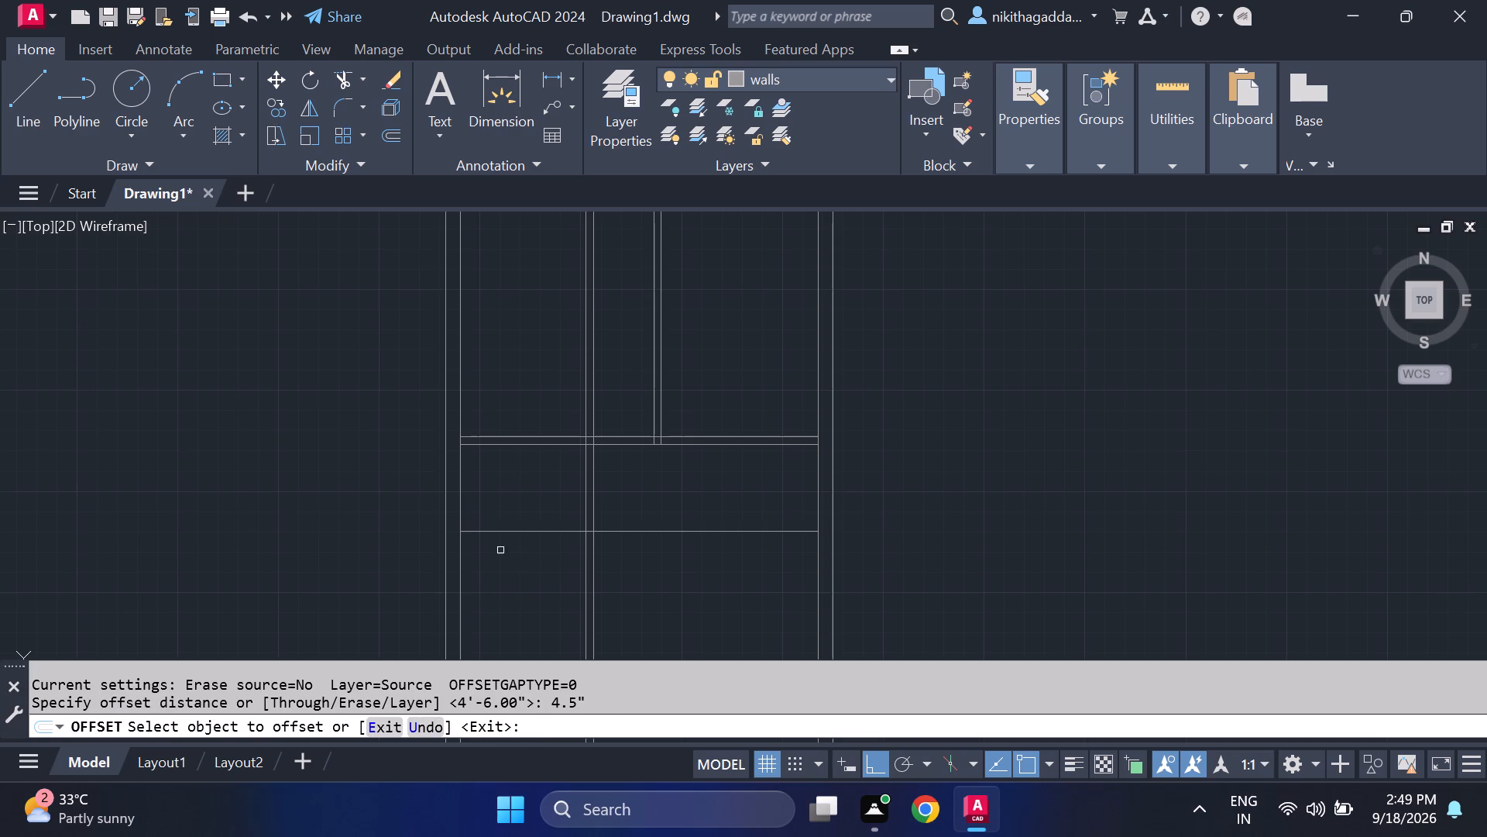
click(510, 531)
click(517, 563)
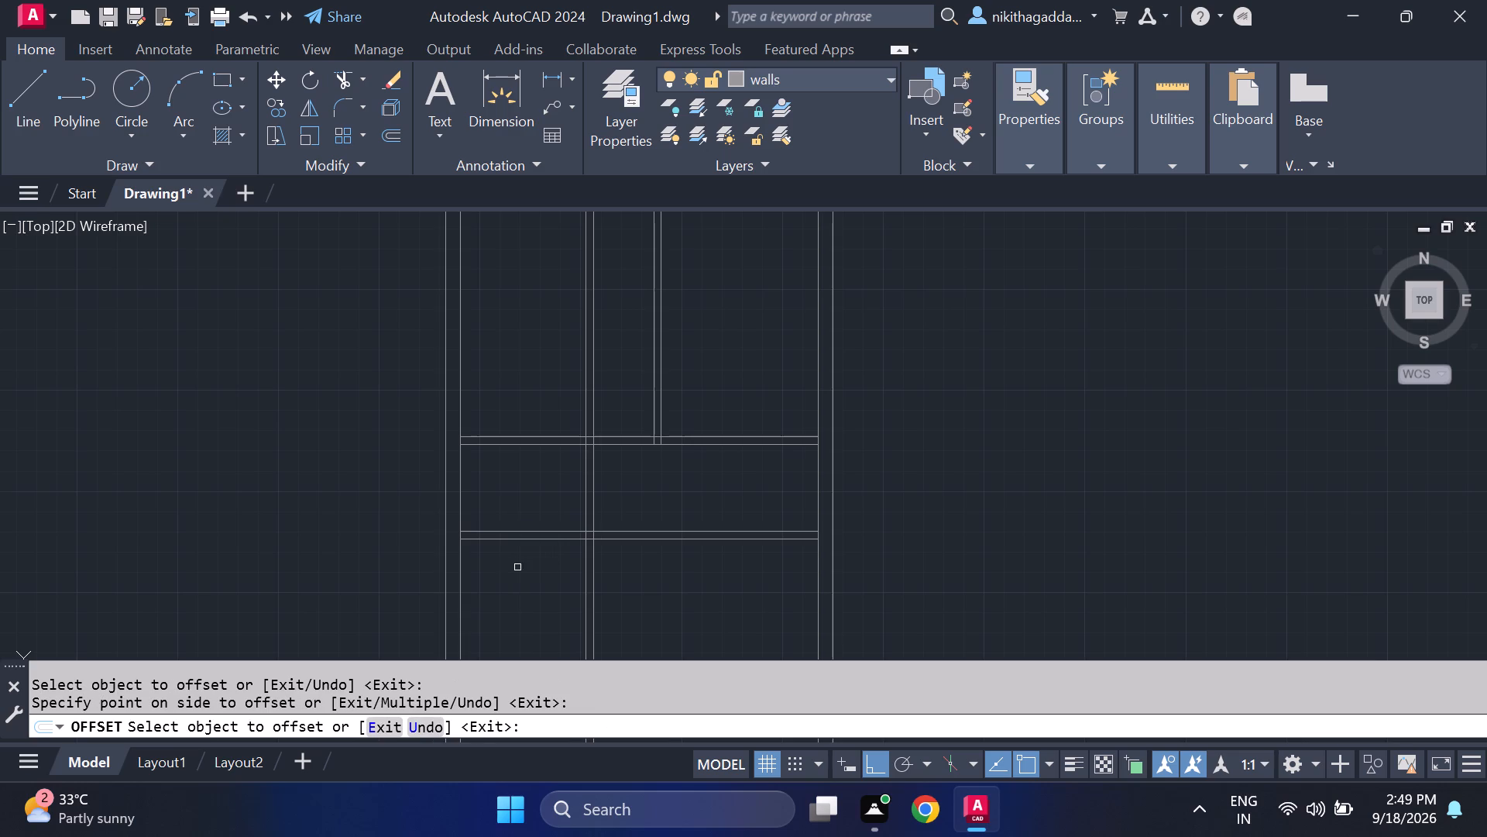
key(Escape)
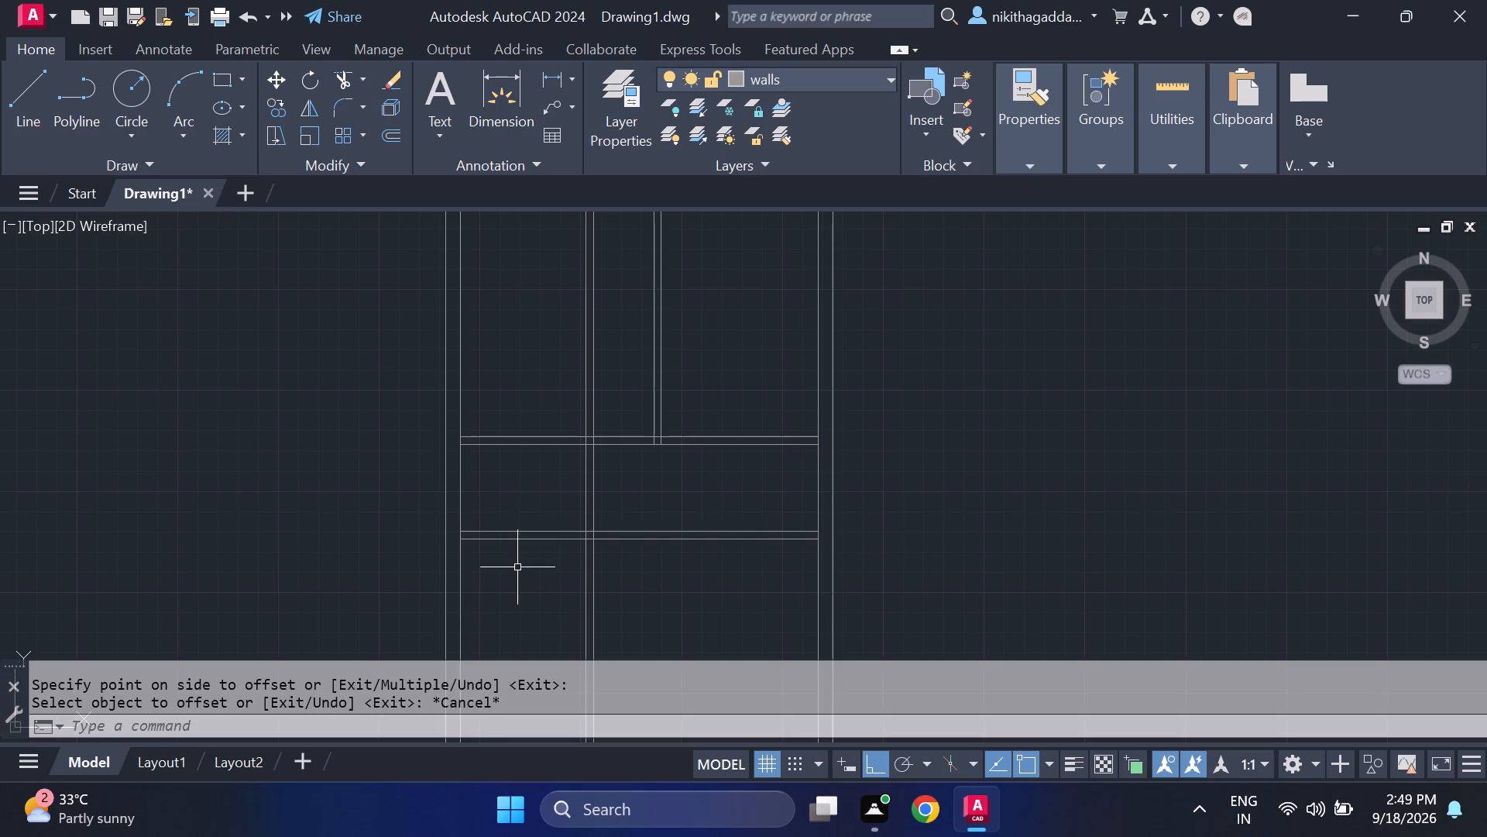
Trim the new vertical partition lines above the upper horizontal partition and below the lower one.
text(tr)
key(Return)
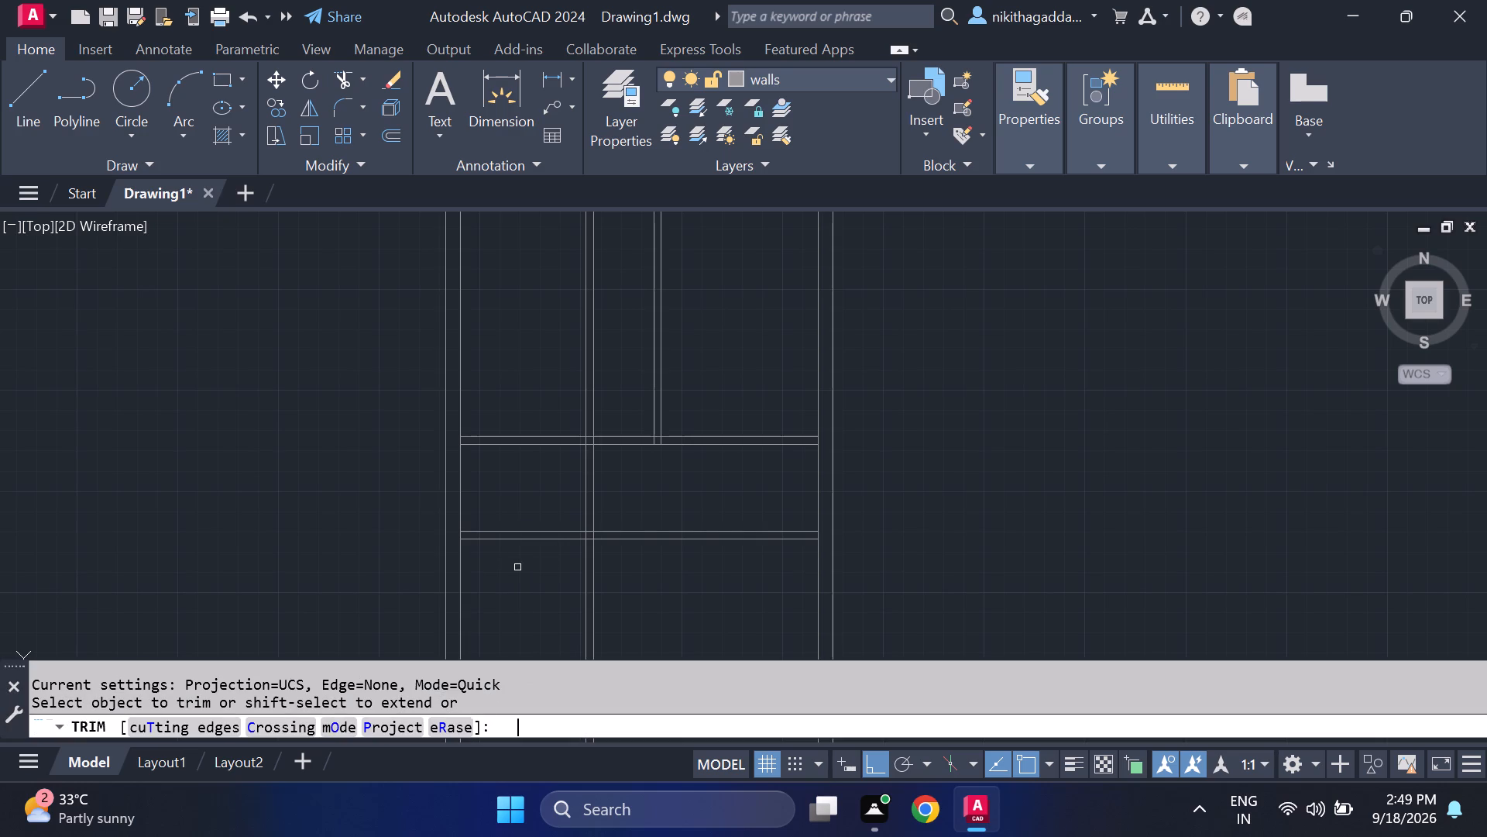
scroll(518, 567, up, 1)
scroll(545, 504, down, 4)
scroll(560, 470, up, 1)
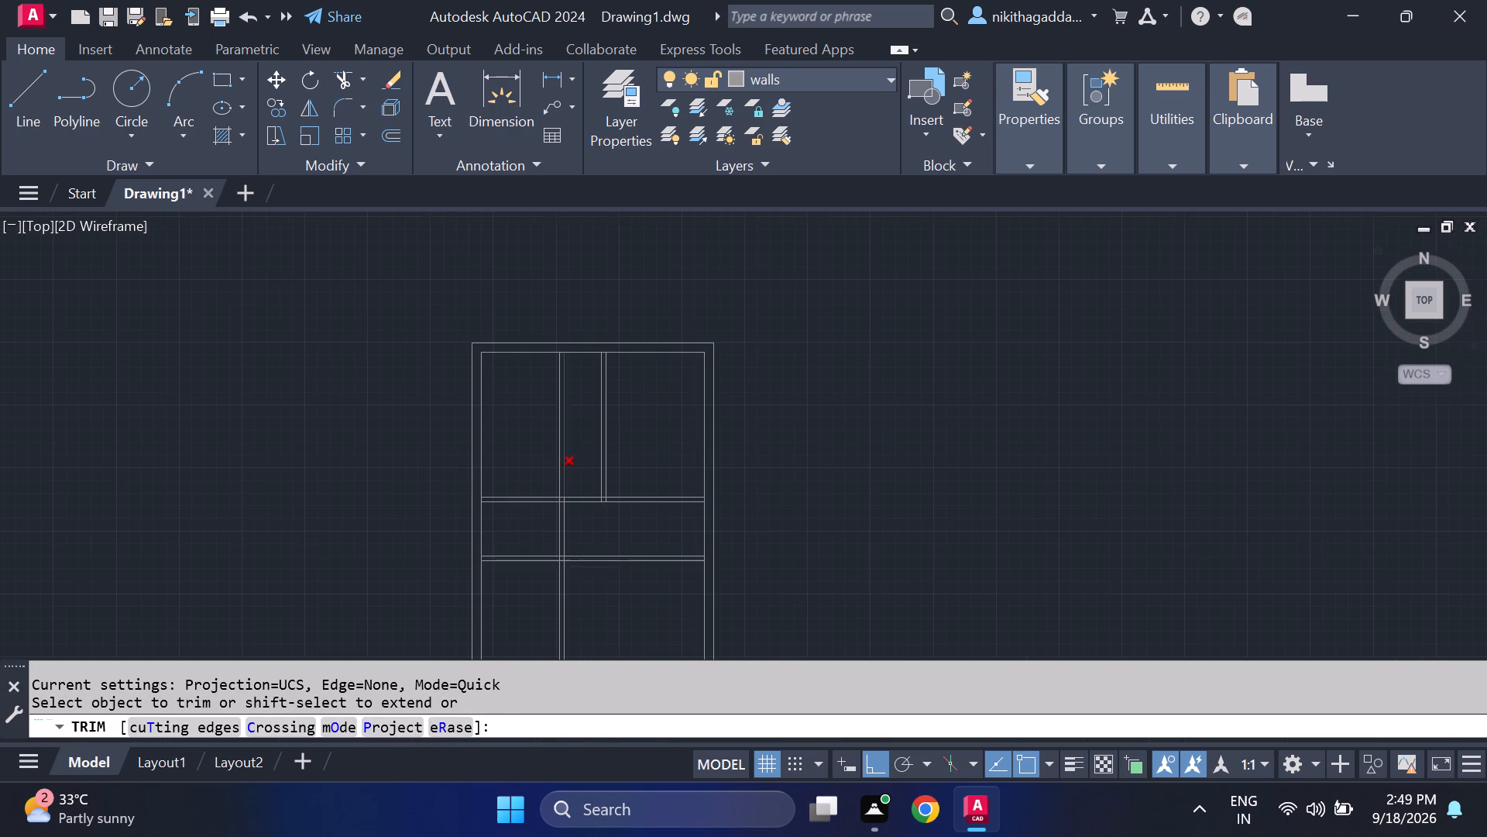
scroll(560, 470, up, 1)
drag(572, 423, 547, 459)
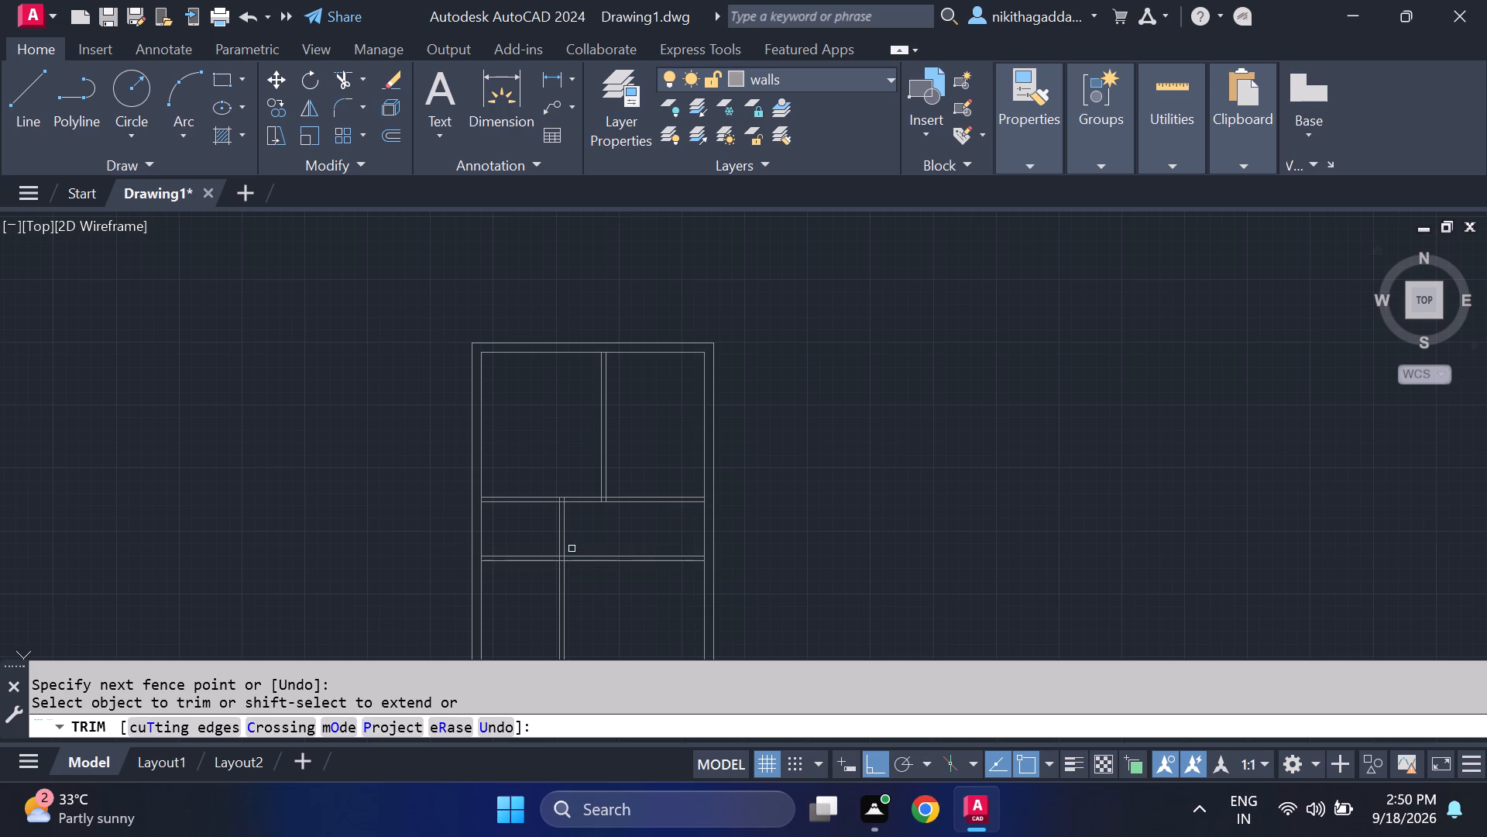
middle_drag(586, 518, 568, 443)
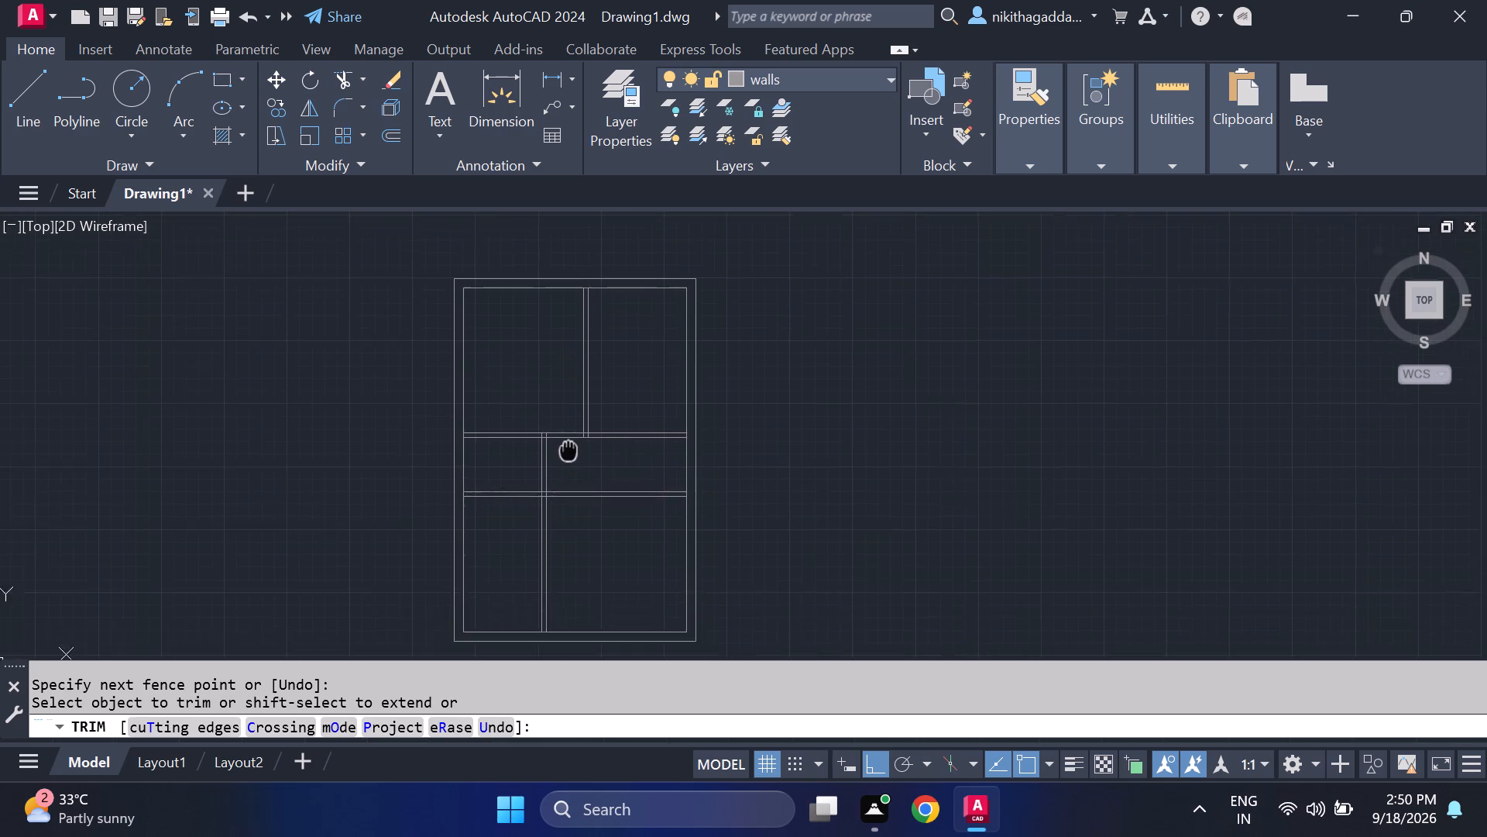
middle_drag(568, 443, 571, 394)
drag(582, 507, 535, 571)
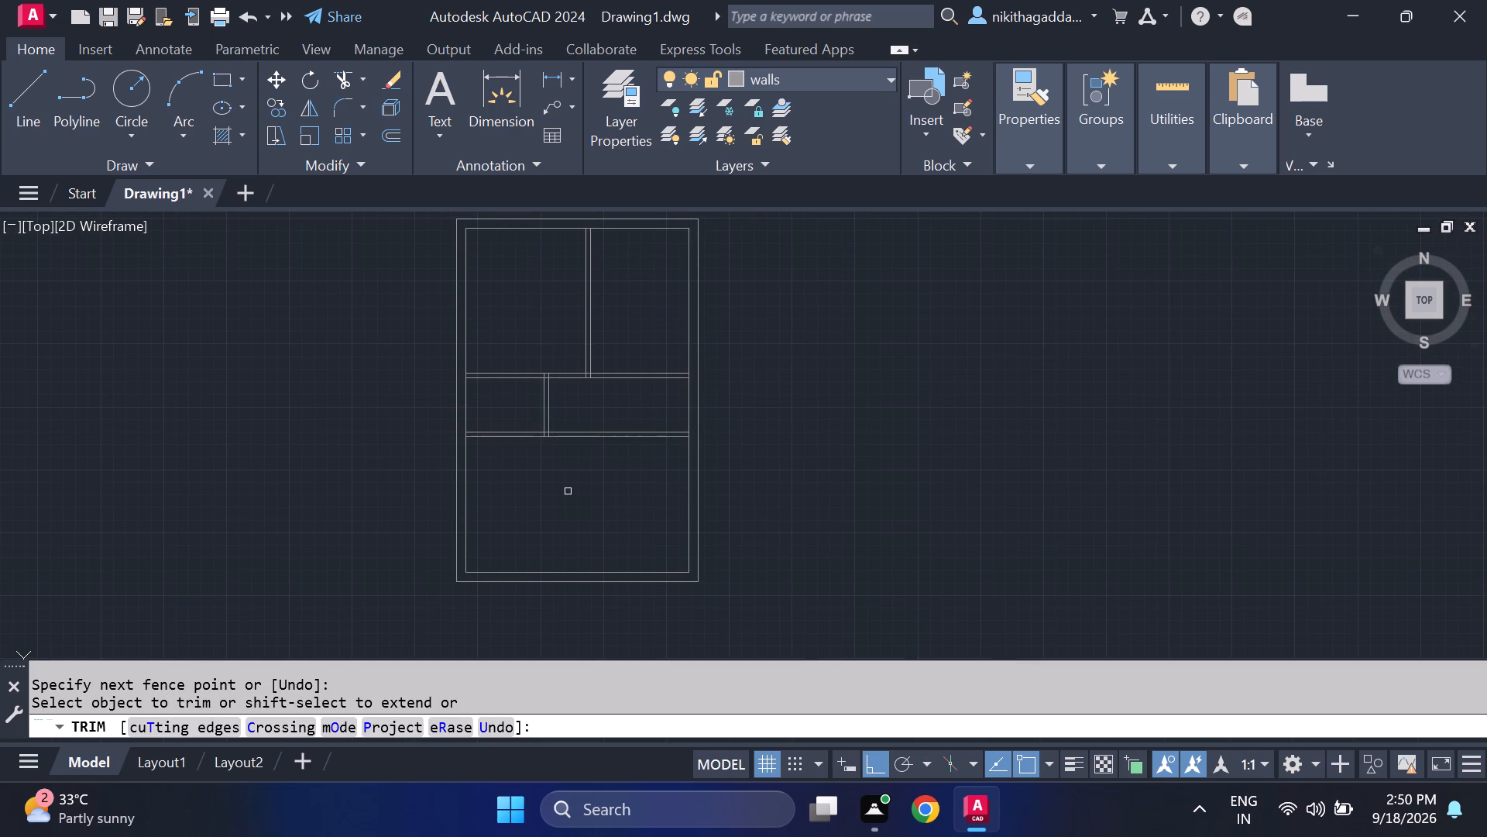
Trim the overlapping lines where the short vertical partition meets the upper and lower horizontal partitions, opening both junctions.
scroll(513, 374, up, 3)
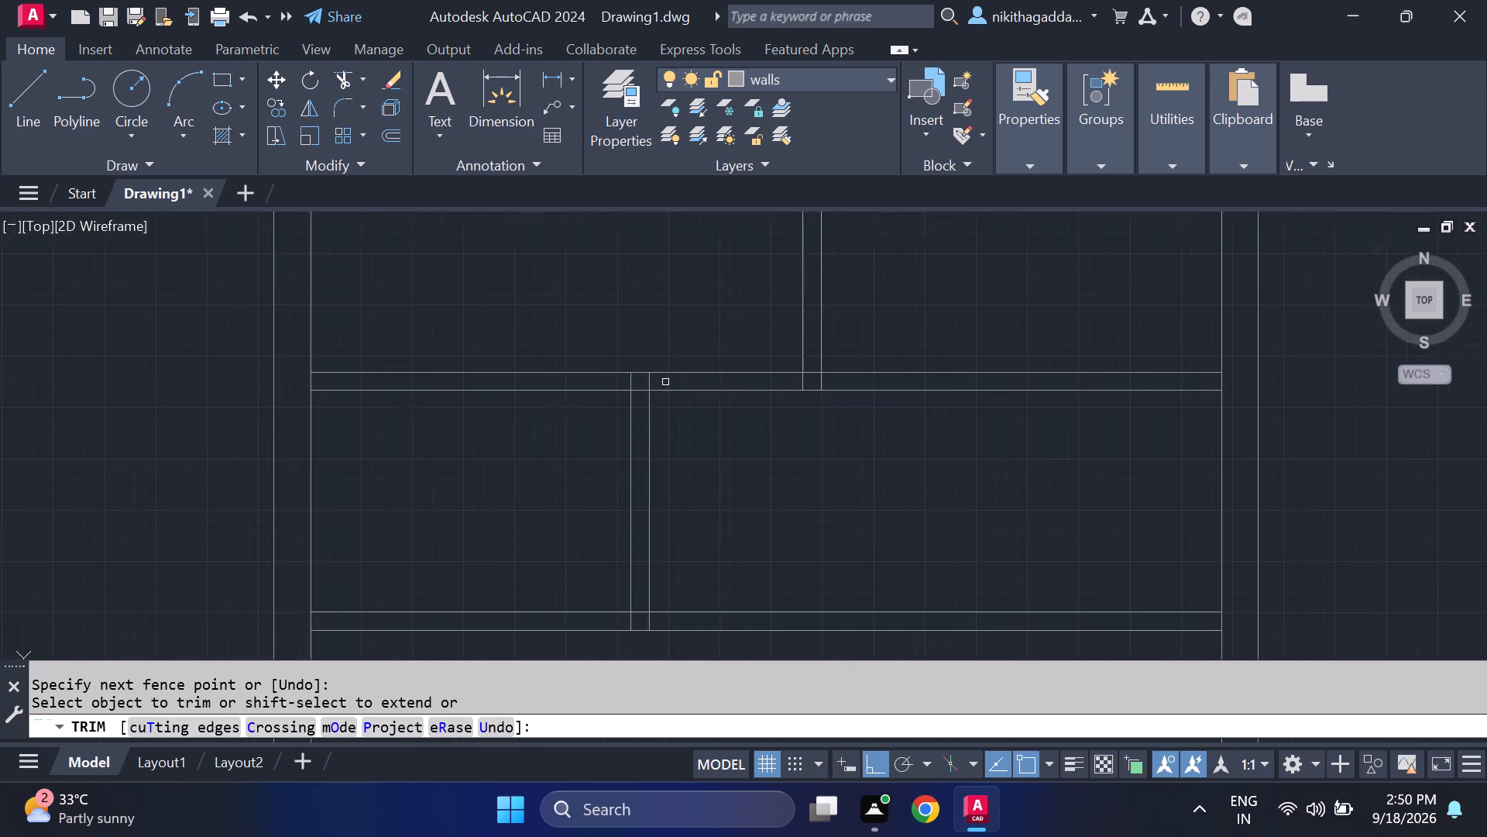
scroll(665, 382, up, 3)
drag(640, 382, 478, 399)
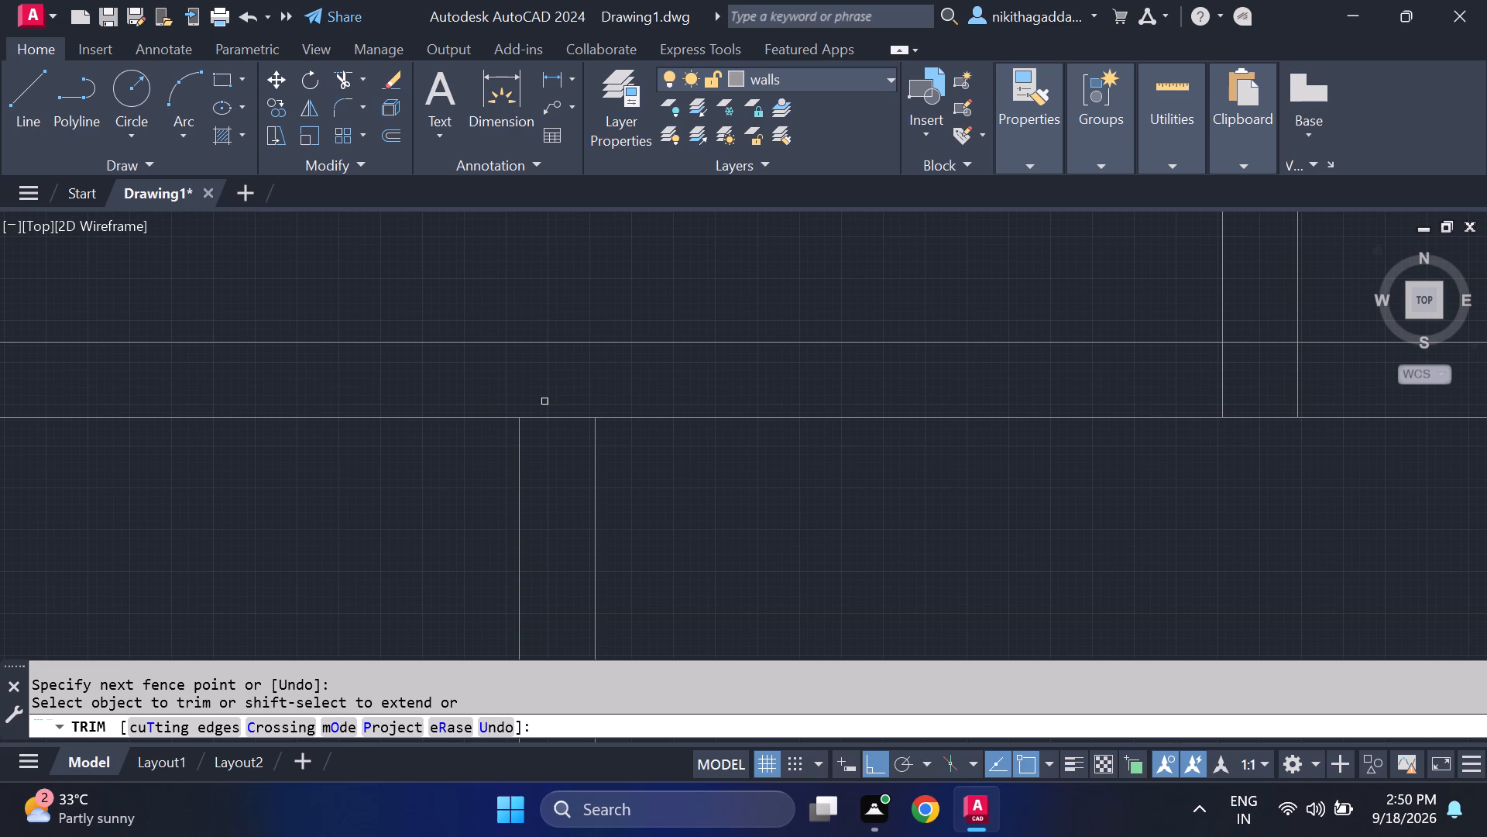
click(554, 418)
scroll(558, 425, down, 5)
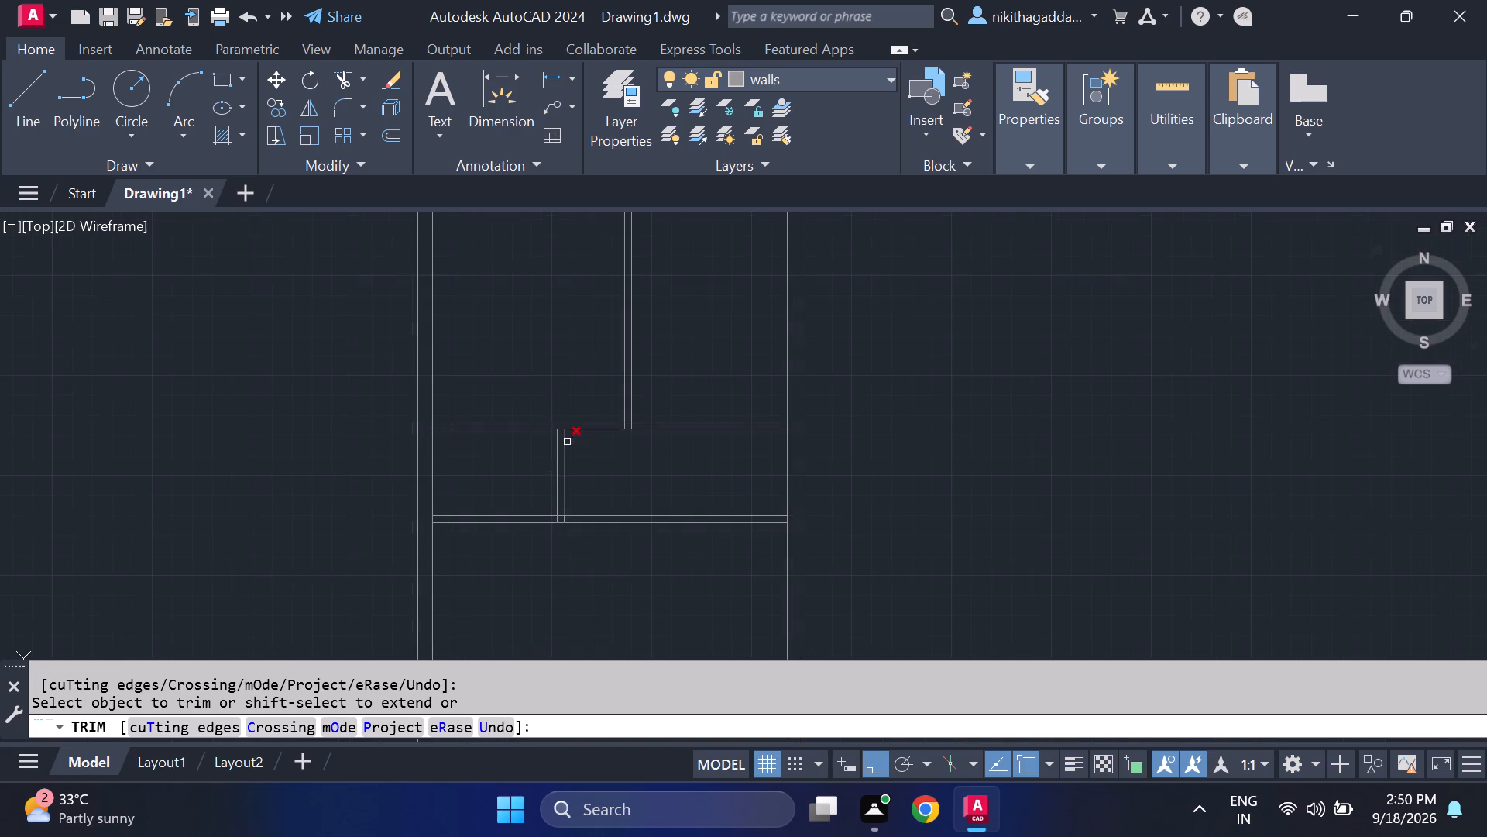
scroll(561, 537, up, 4)
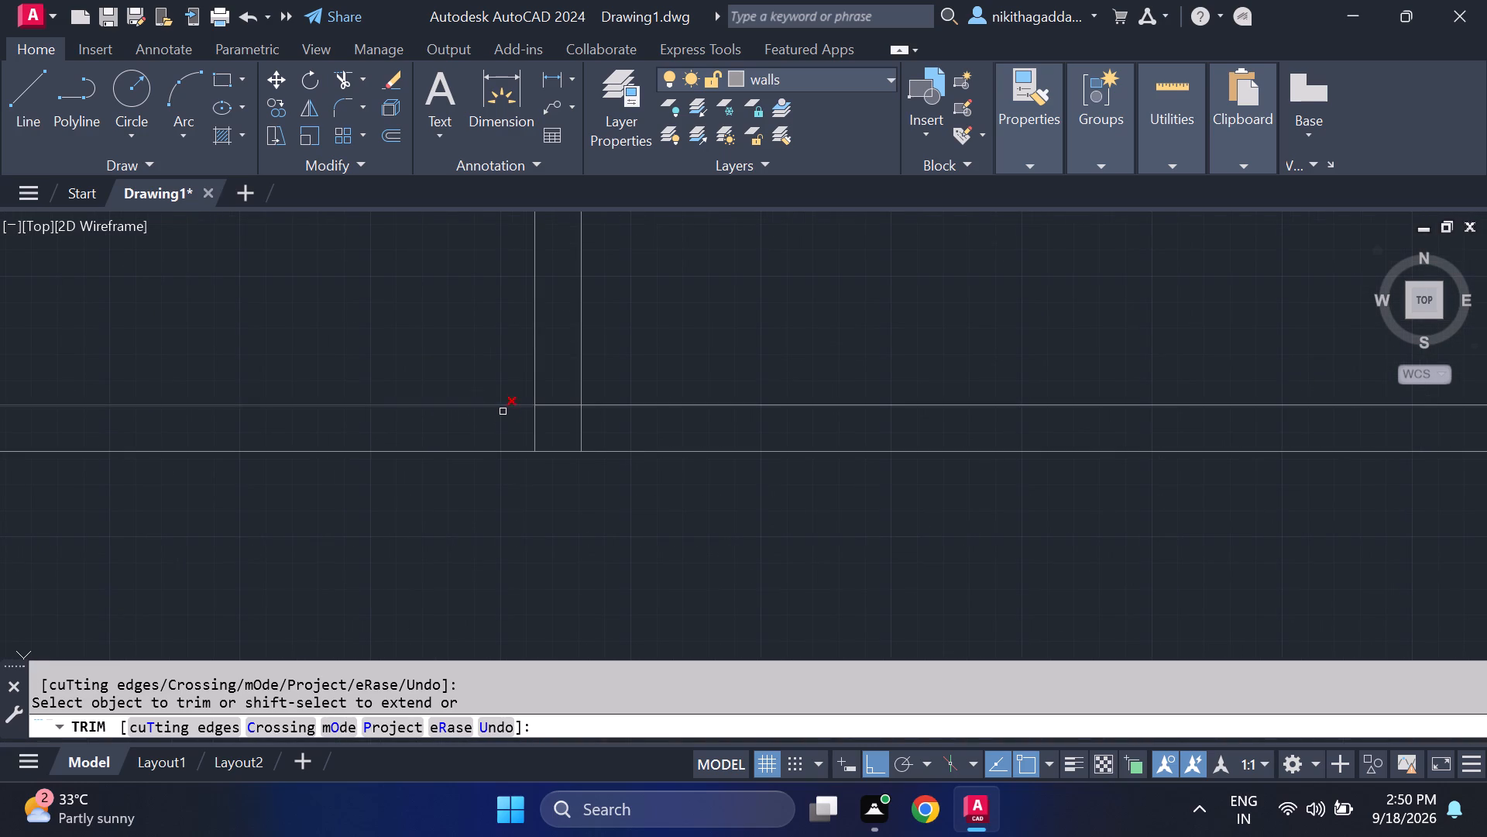
drag(500, 425, 608, 432)
click(559, 406)
Trim the overlapping lines where the upper rooms' vertical partition meets the upper horizontal partition, opening that junction.
scroll(567, 412, down, 4)
scroll(636, 291, up, 4)
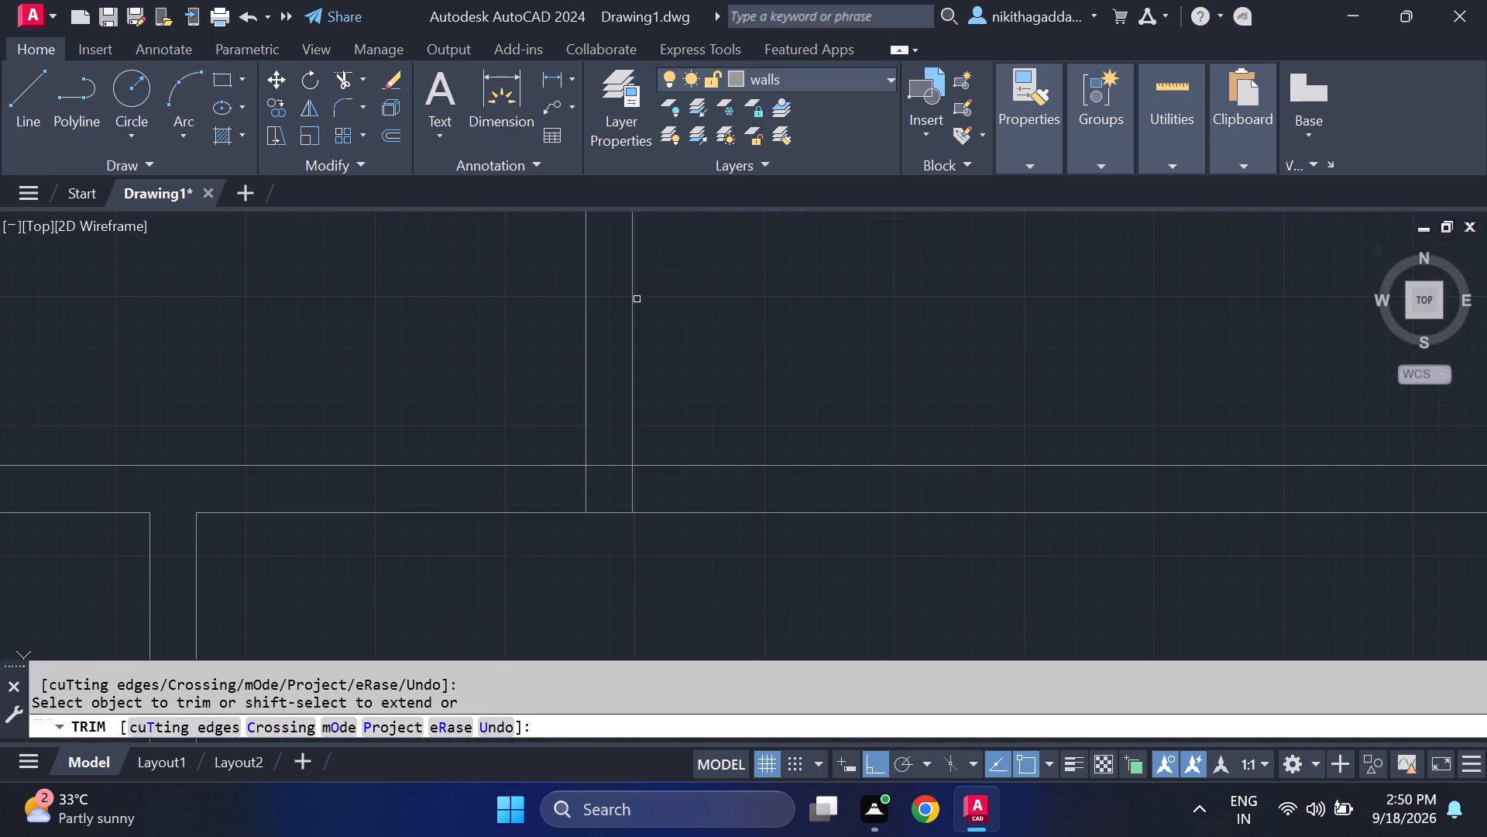
drag(649, 496, 550, 497)
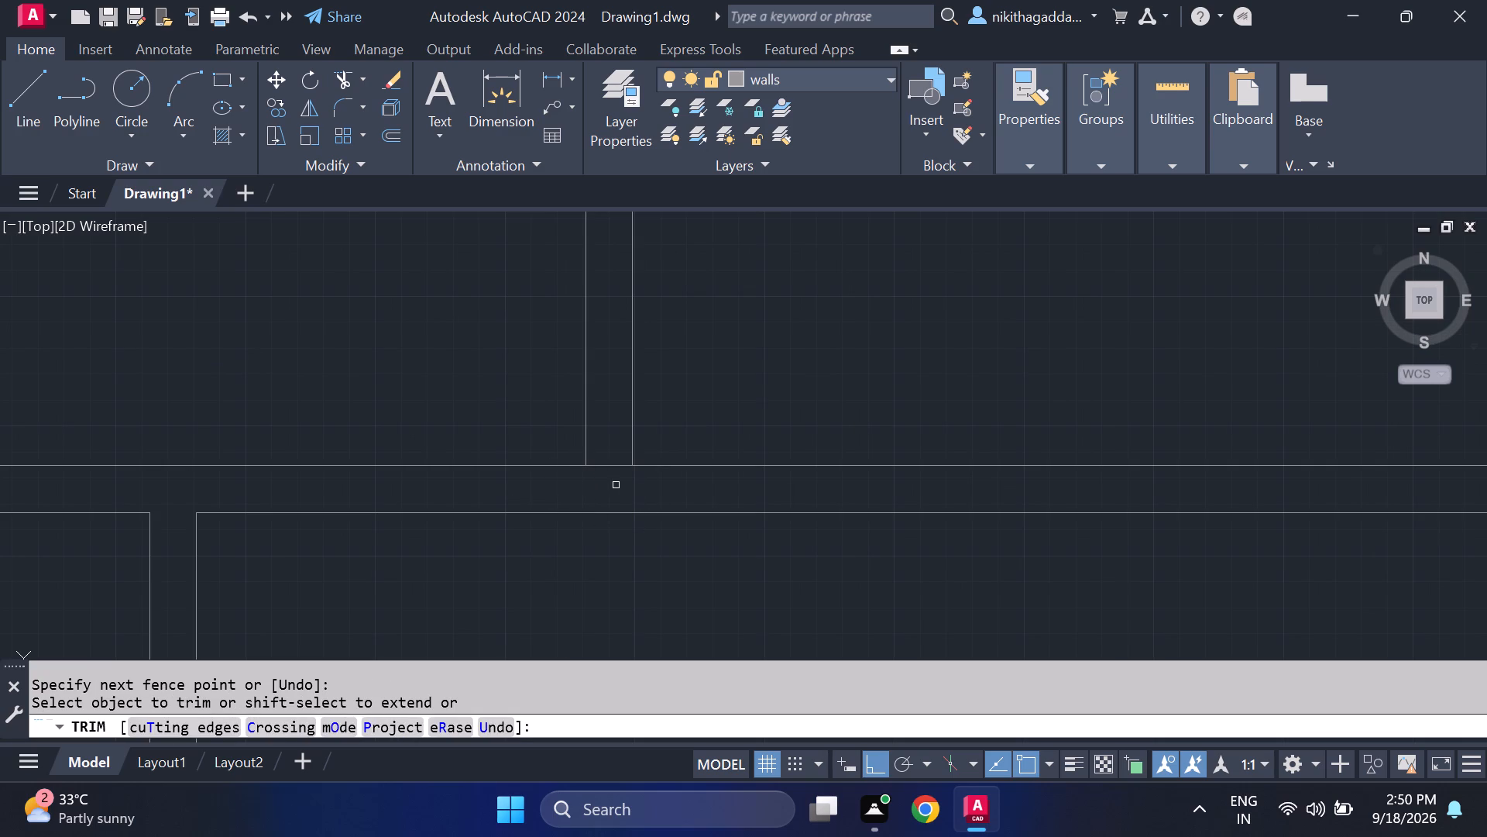
click(615, 464)
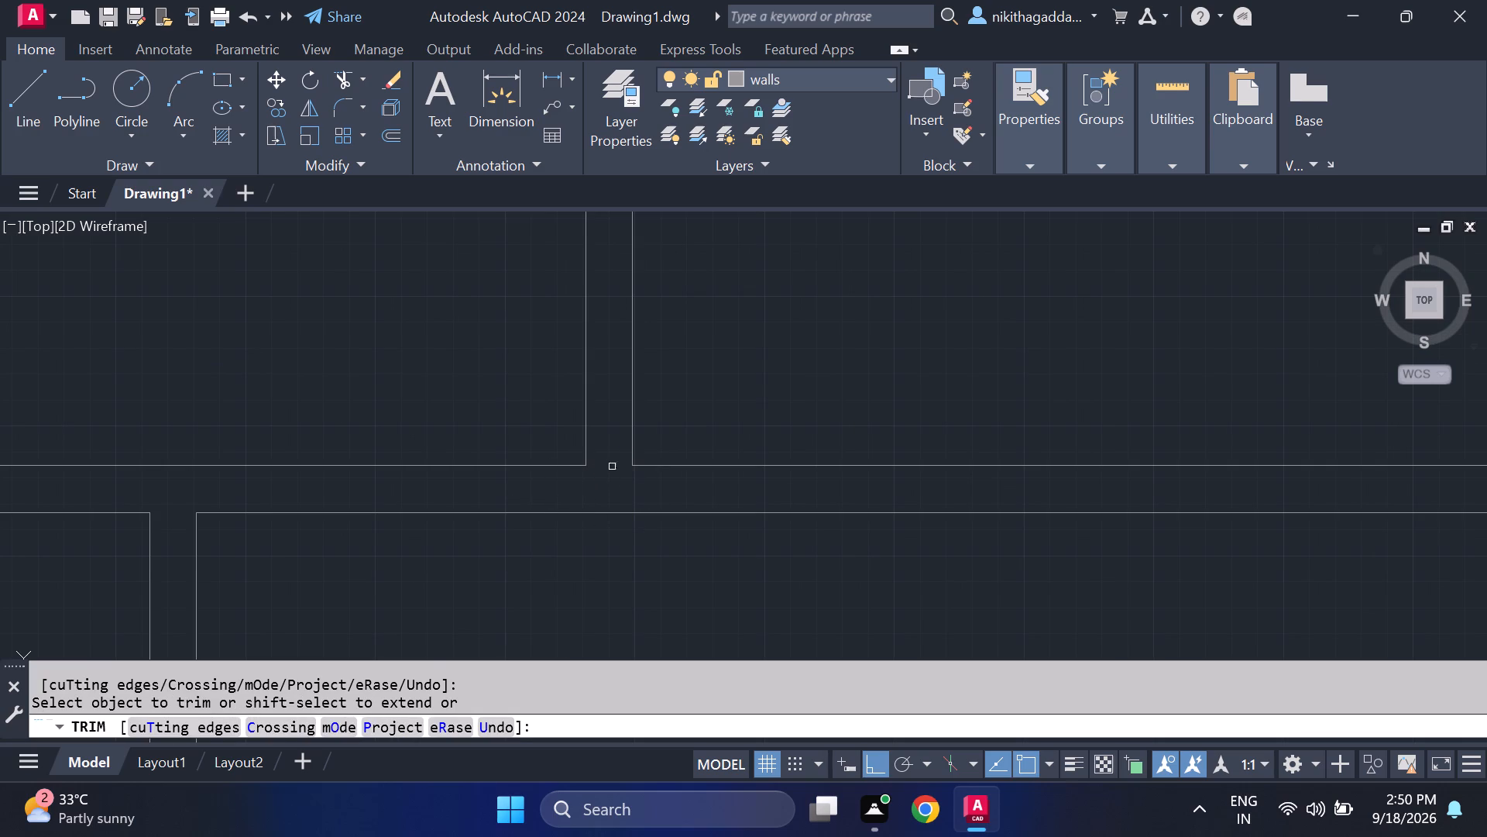
scroll(613, 484, down, 5)
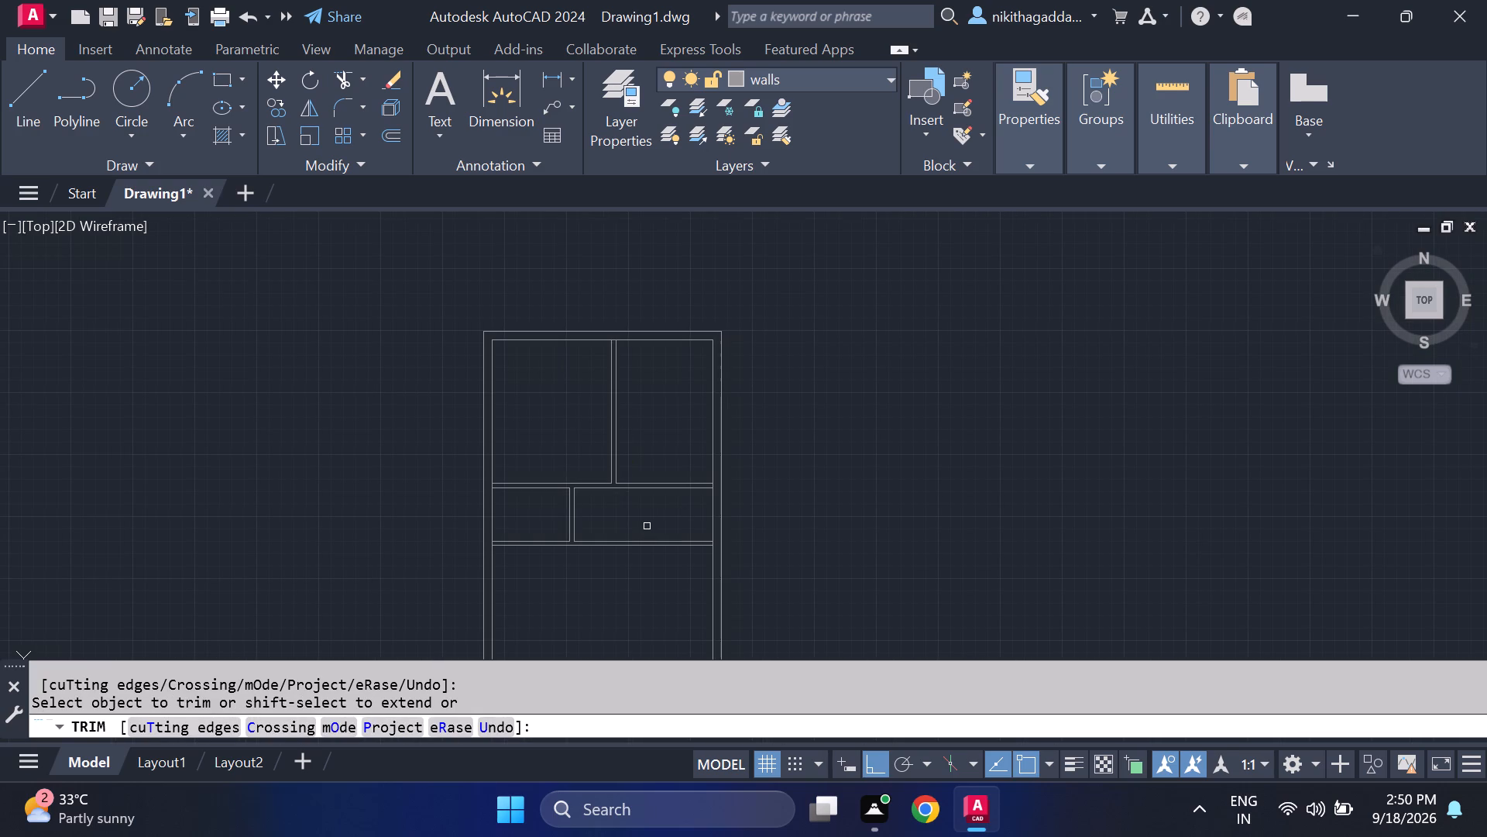
middle_drag(635, 516, 579, 407)
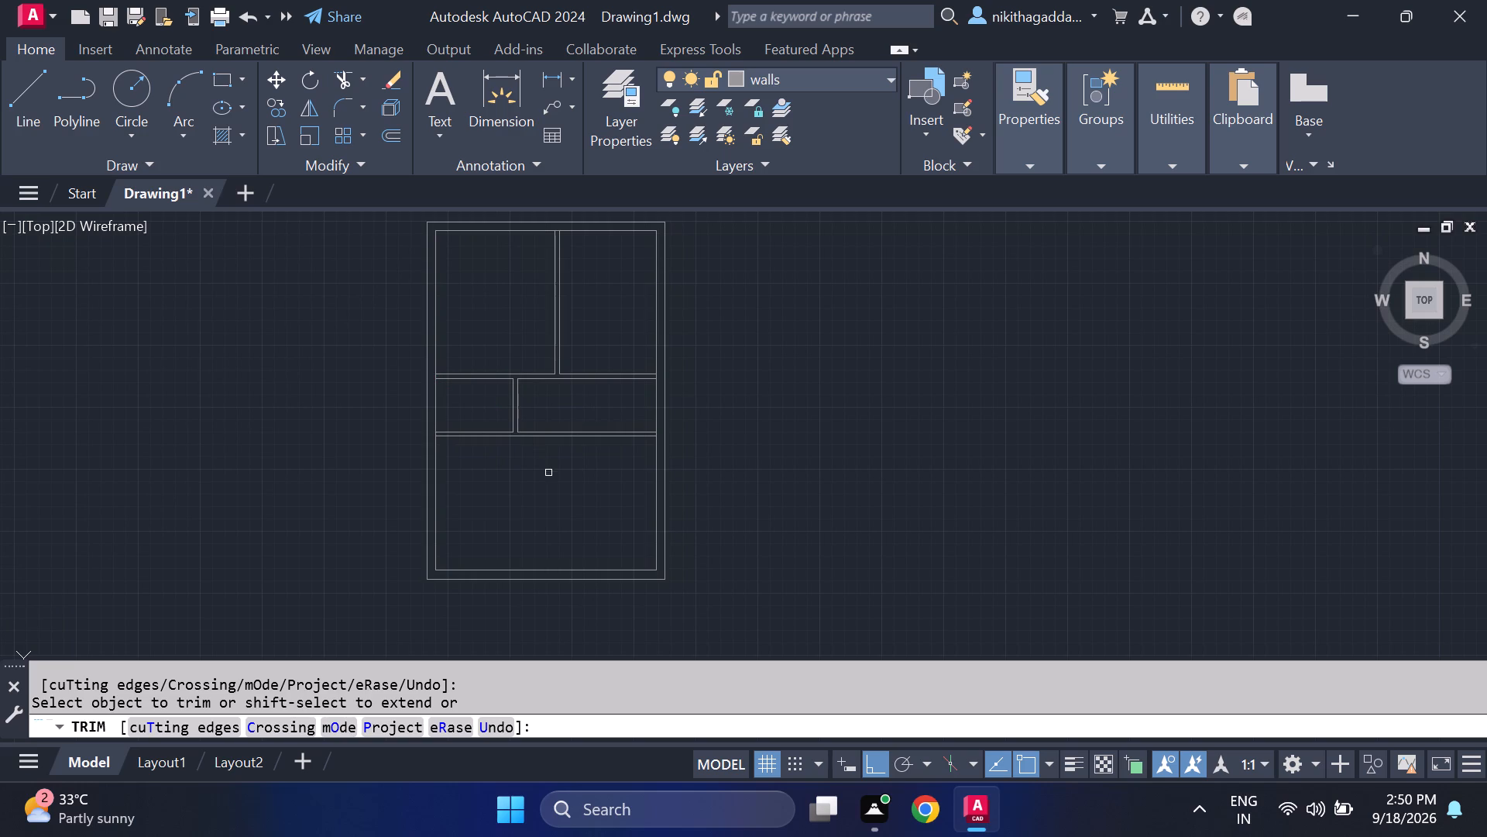
scroll(556, 476, up, 1)
key(Escape)
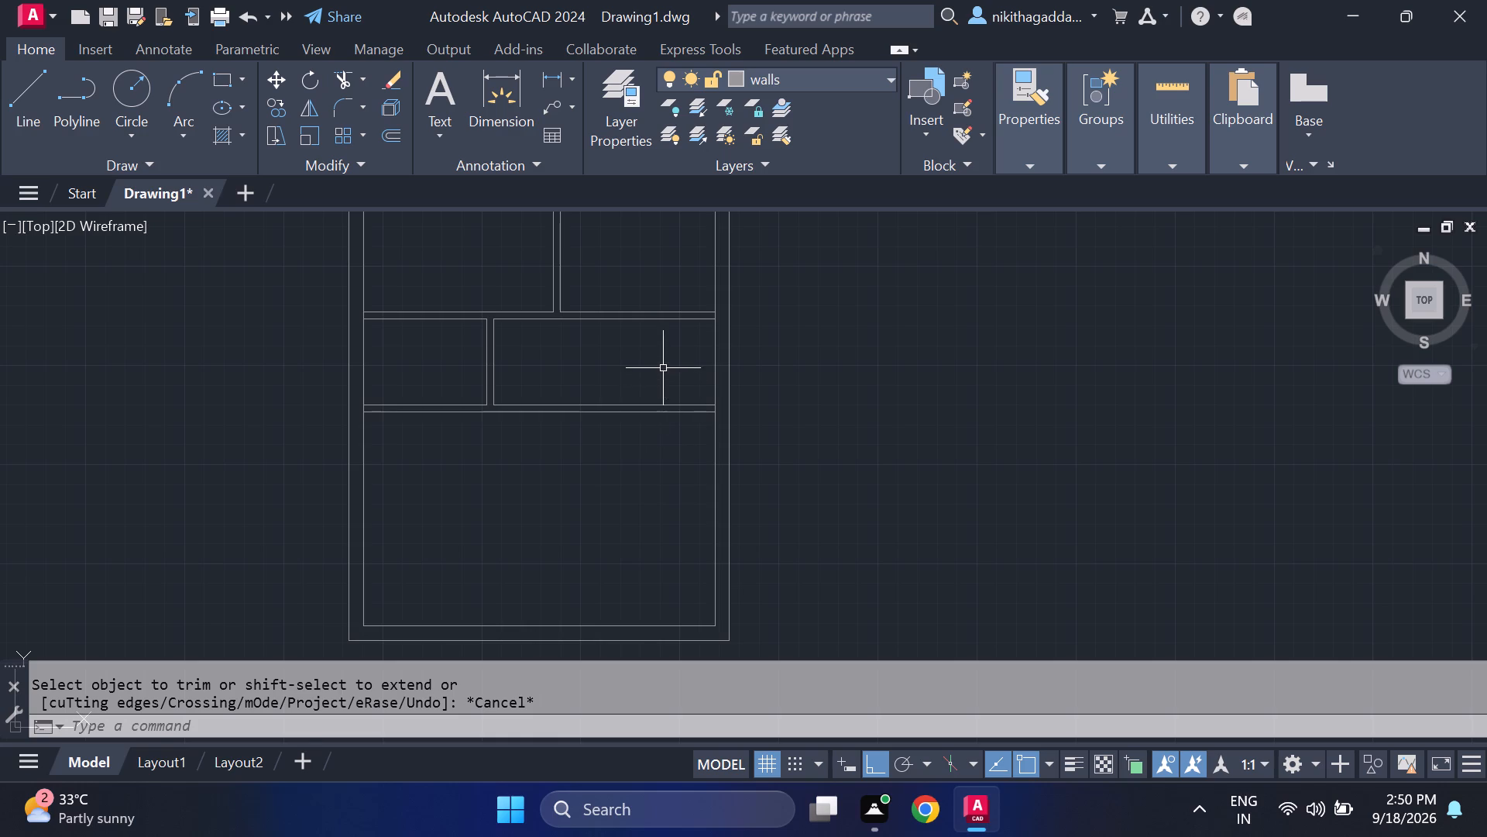
Offset the inner line of the right outer wall 6' to the left for a new vertical partition.
scroll(663, 368, up, 2)
scroll(665, 375, down, 1)
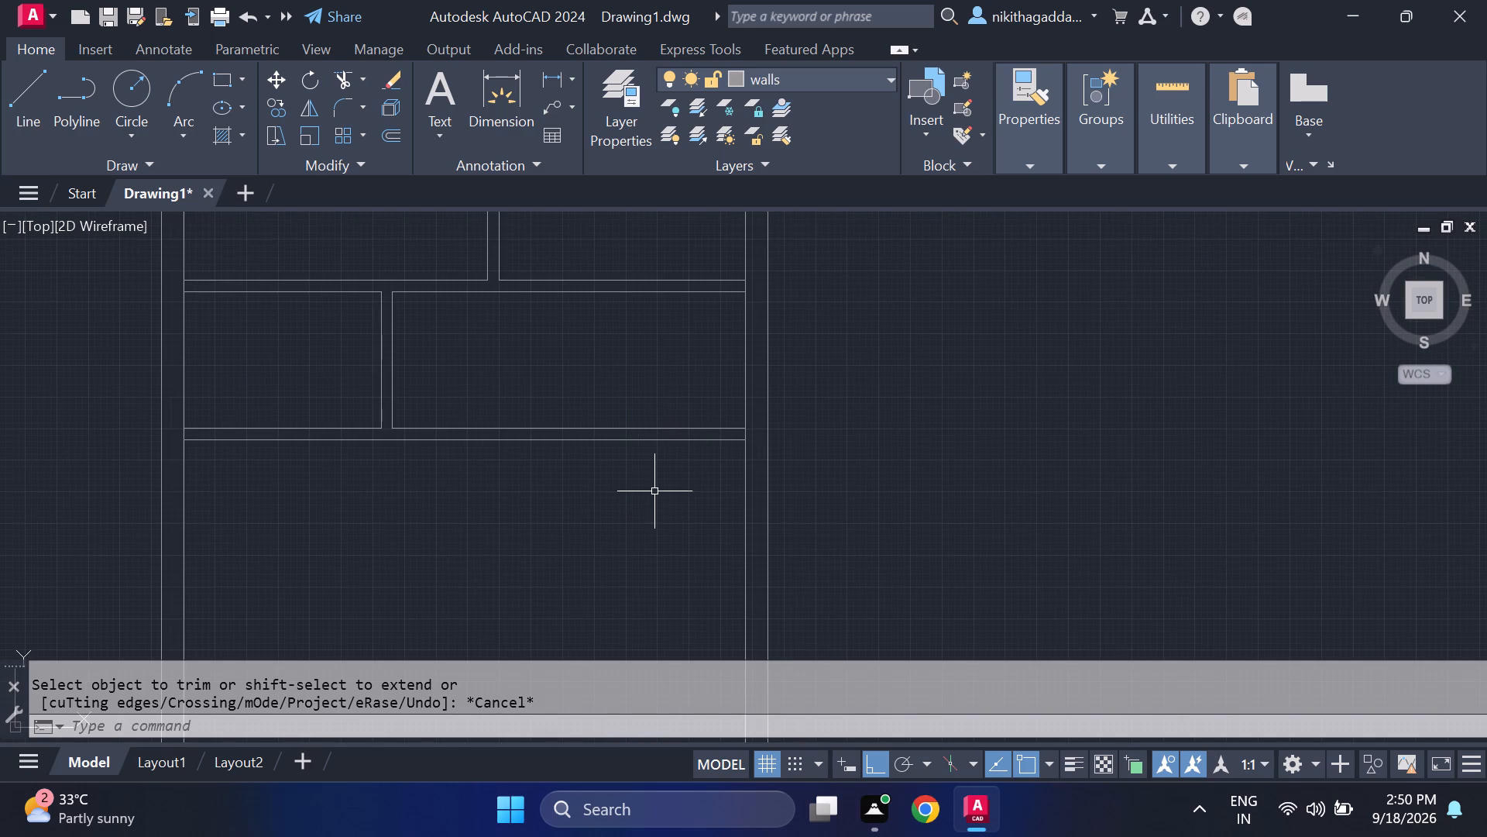
text(of)
key(Return)
text(6')
key(Return)
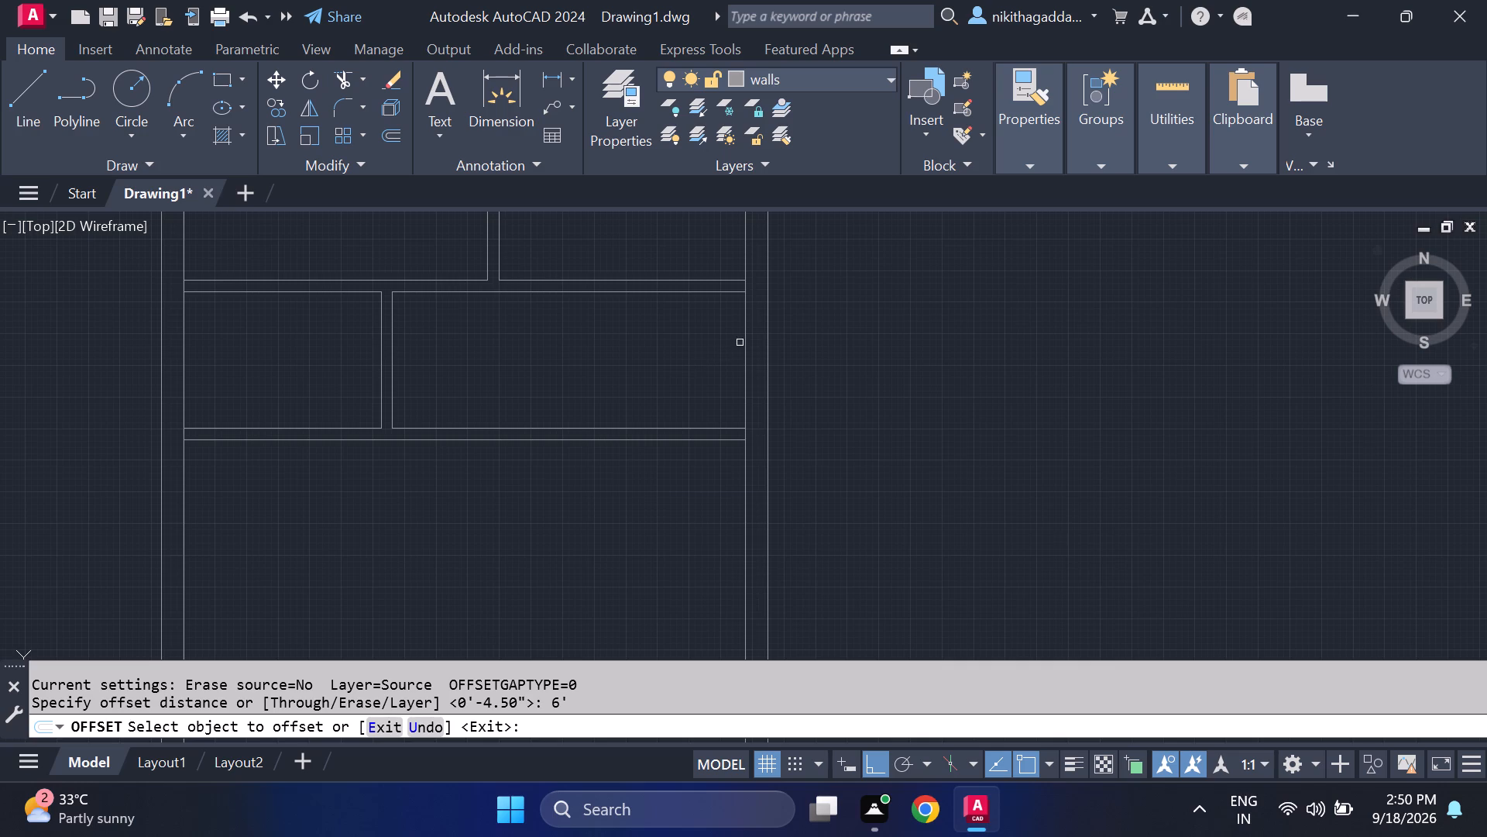
click(744, 334)
click(524, 385)
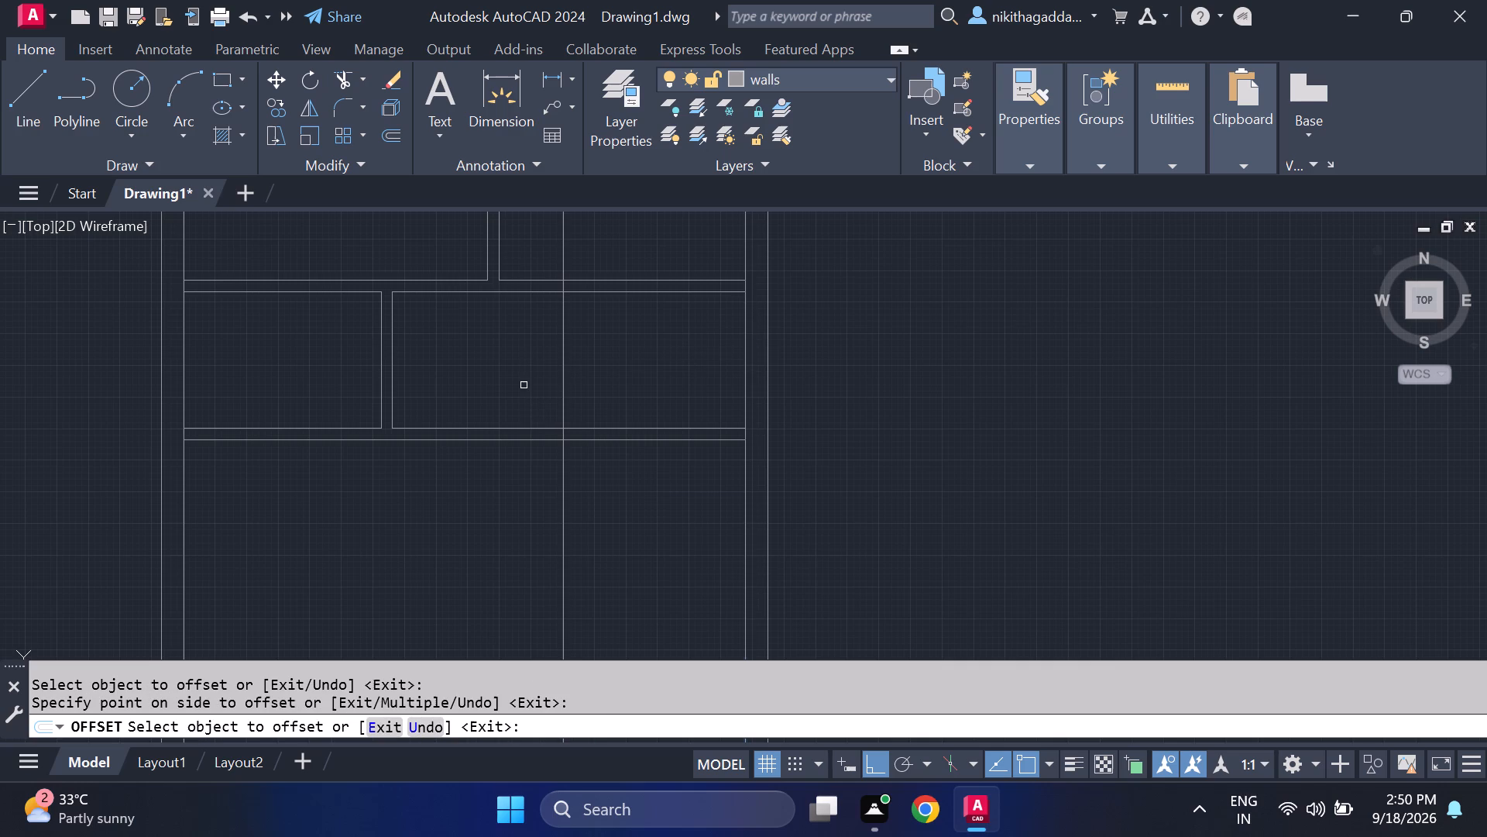
key(Escape)
Offset the new vertical line 4.5" to the left to give the right-hand partition its thickness.
scroll(522, 385, down, 1)
text(of)
key(Return)
text(4.5")
key(Return)
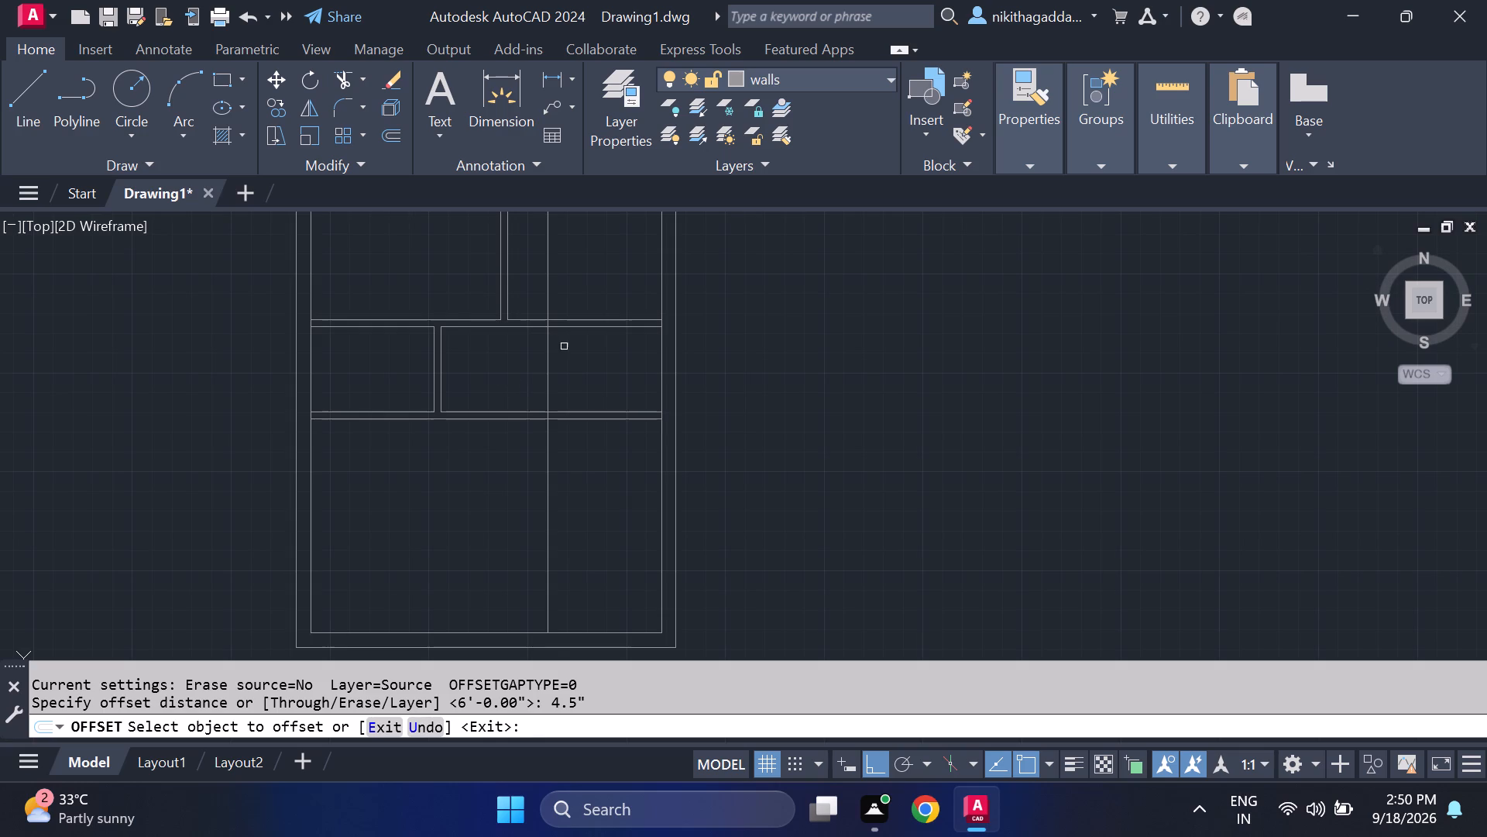
click(548, 361)
click(516, 383)
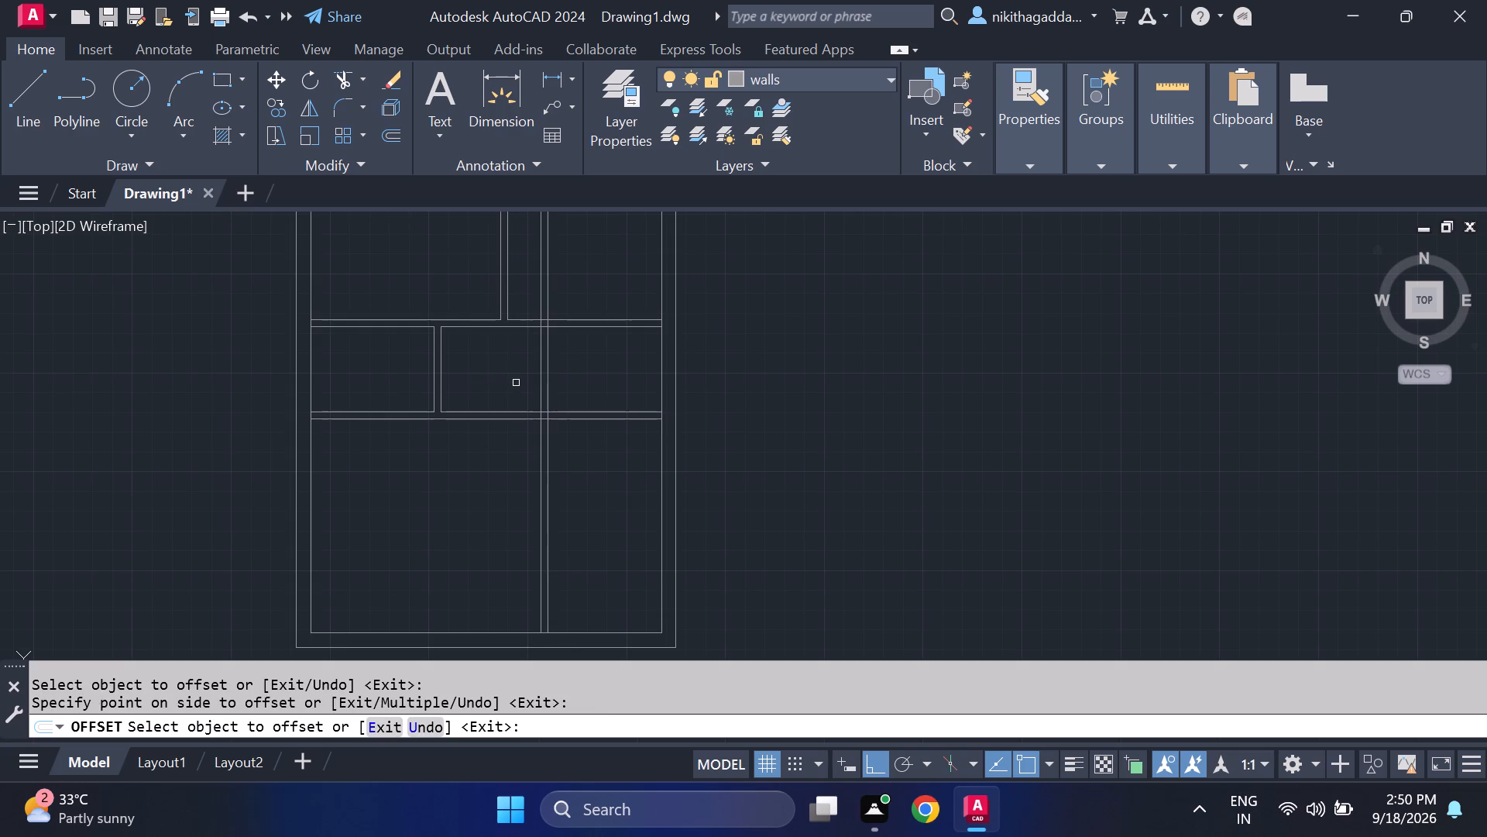
key(Escape)
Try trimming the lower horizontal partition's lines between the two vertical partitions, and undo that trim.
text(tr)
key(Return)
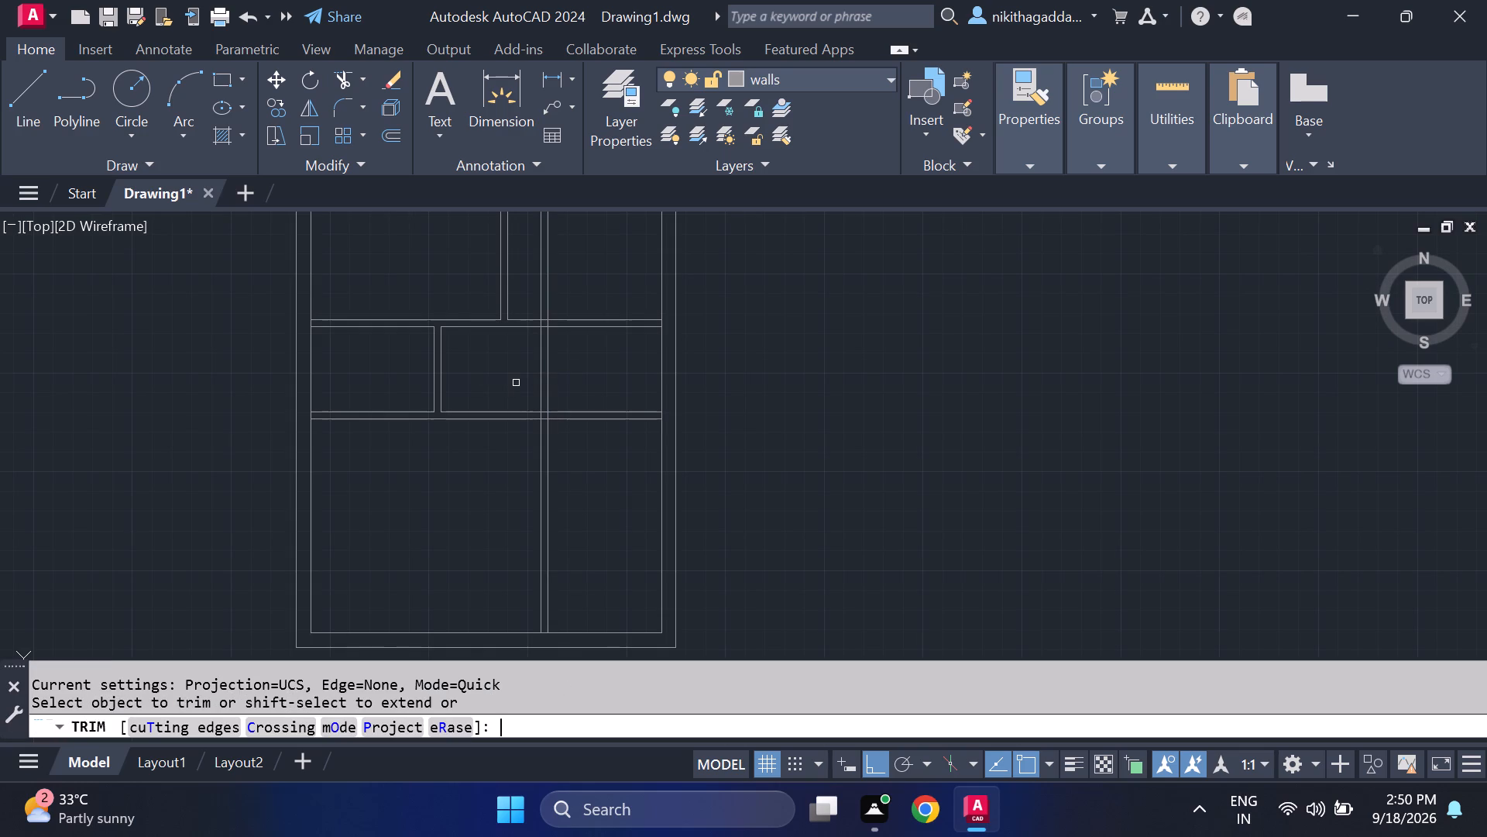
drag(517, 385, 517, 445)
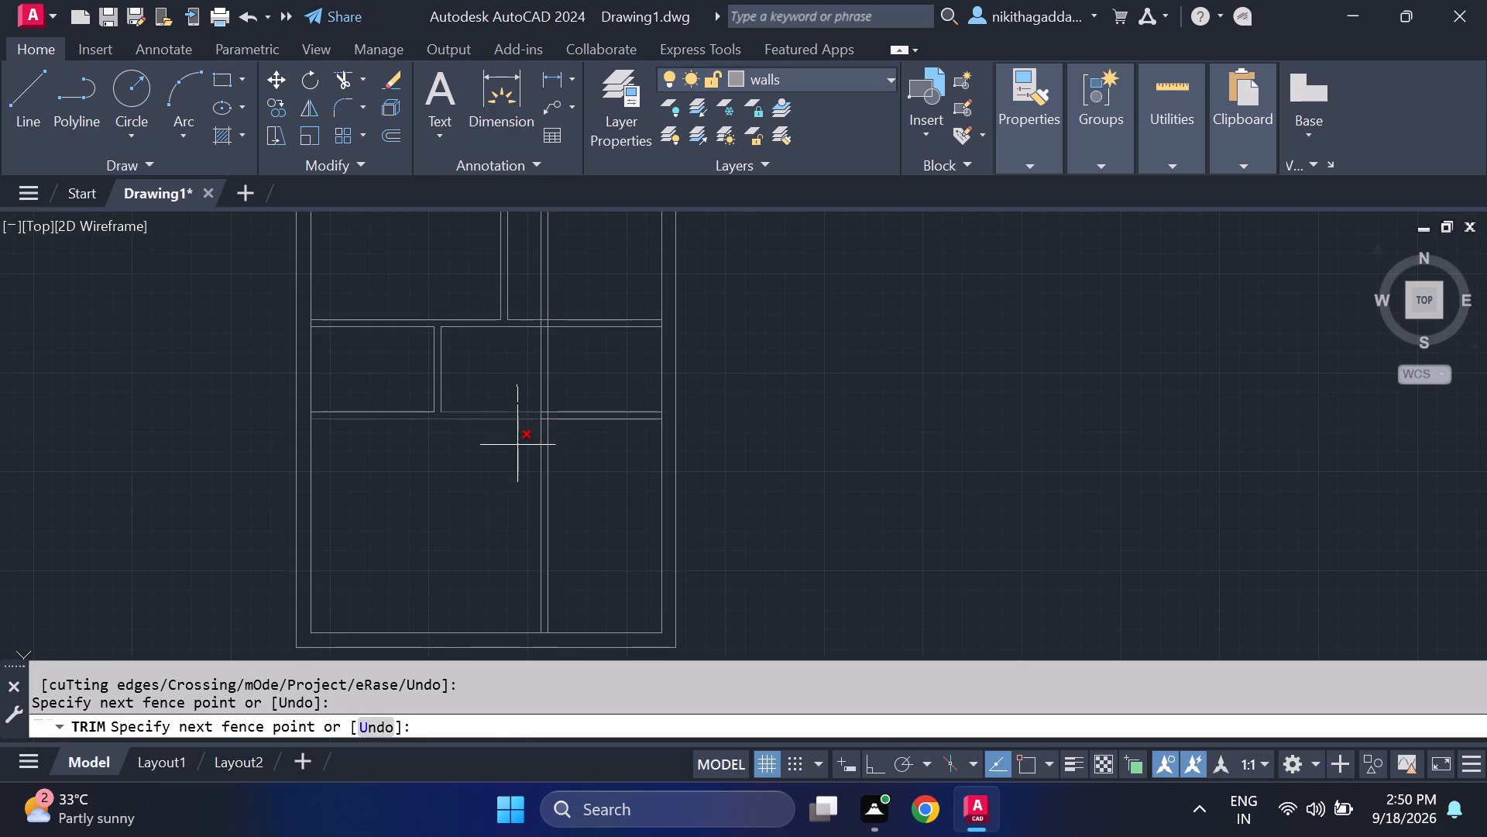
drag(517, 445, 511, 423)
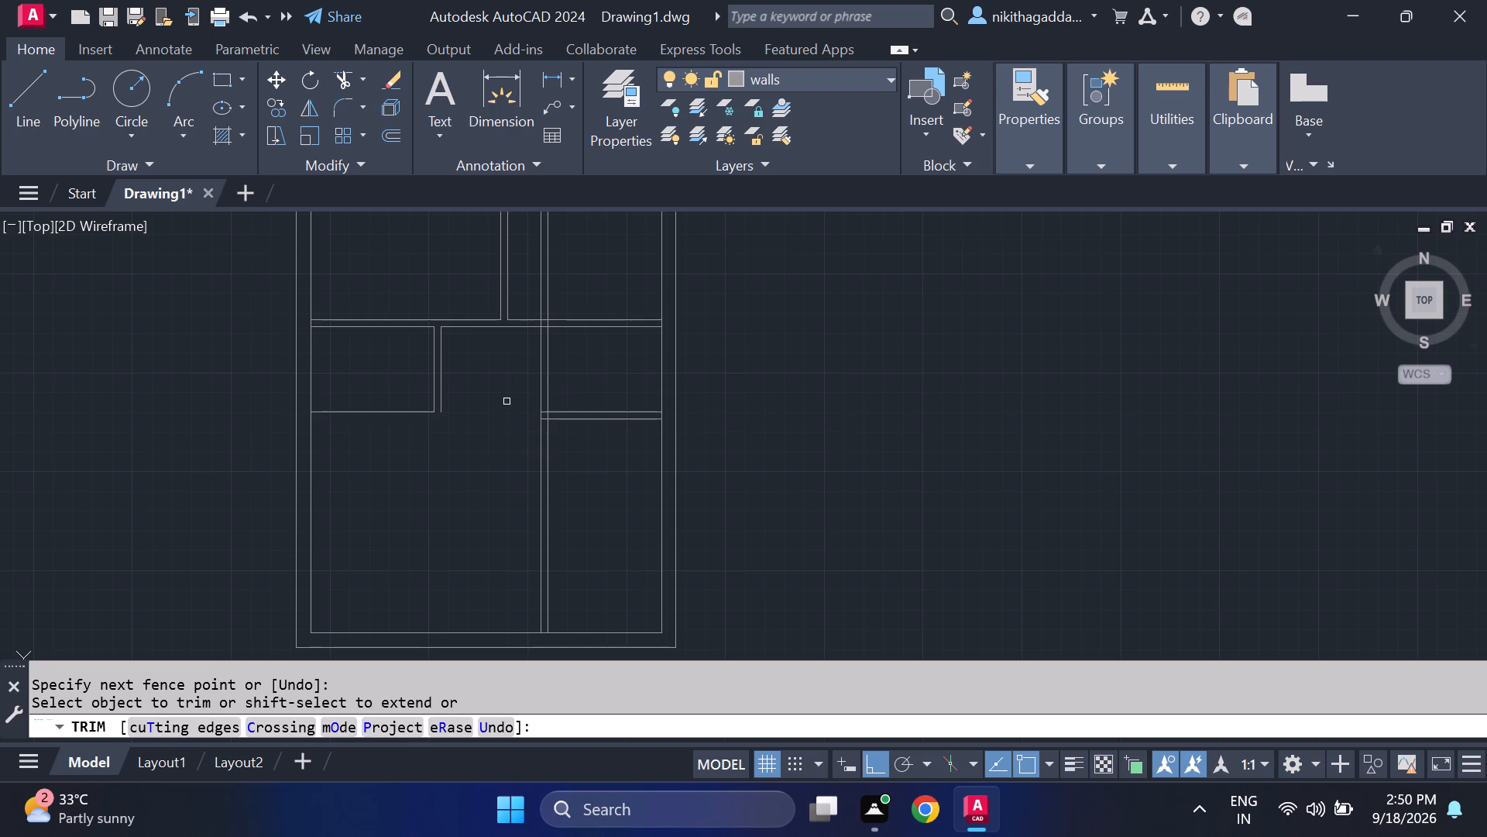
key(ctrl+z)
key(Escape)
Extend both lines of the short left vertical partition down to the bottom line of the lower horizontal partition.
text(ex)
key(Return)
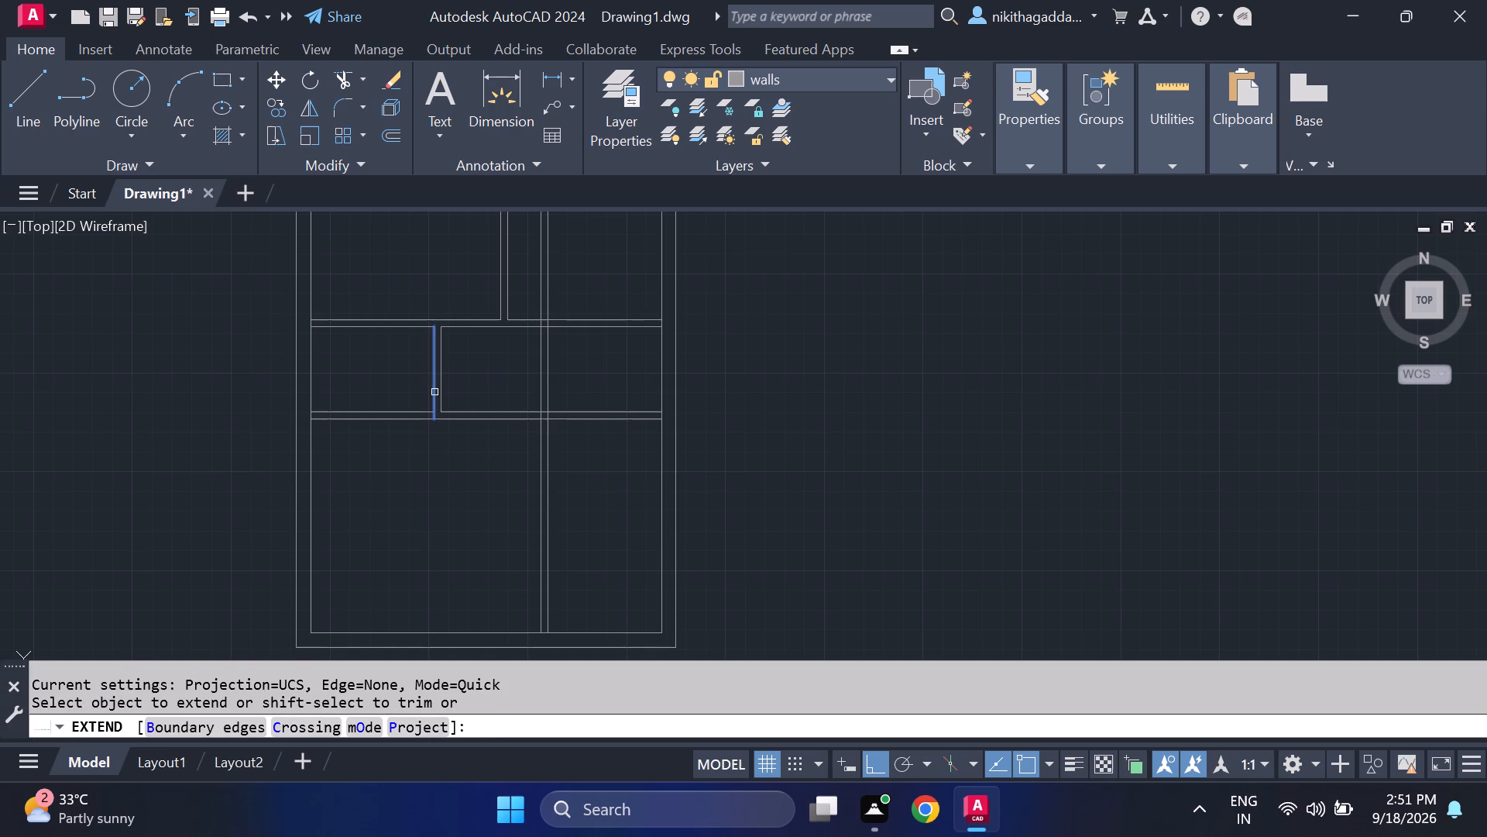
click(434, 392)
click(441, 392)
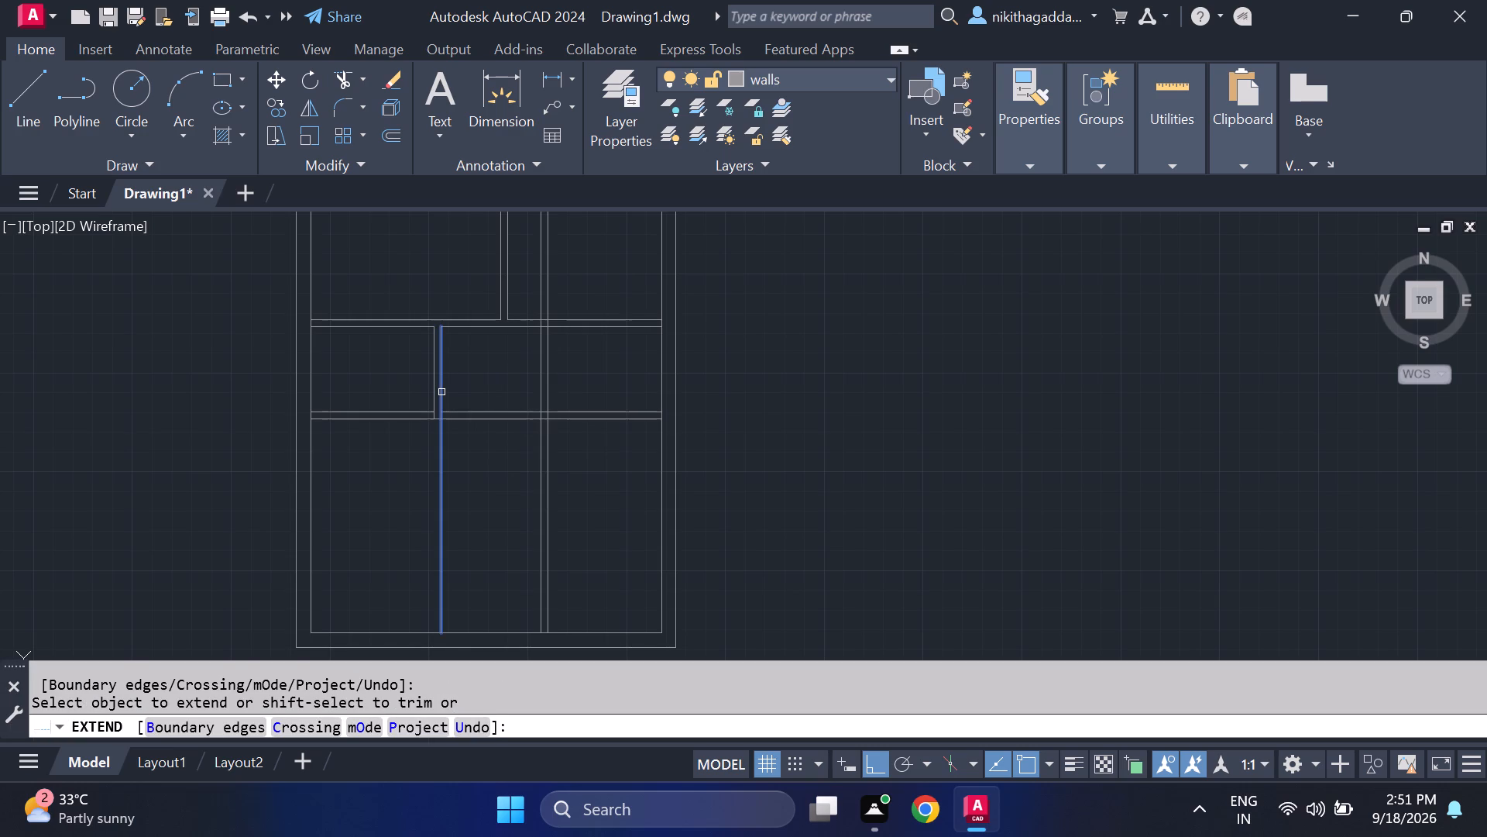
key(Escape)
Trim both lines of the lower horizontal partition between the left and right vertical partitions, opening the central passage.
text(tr)
key(Return)
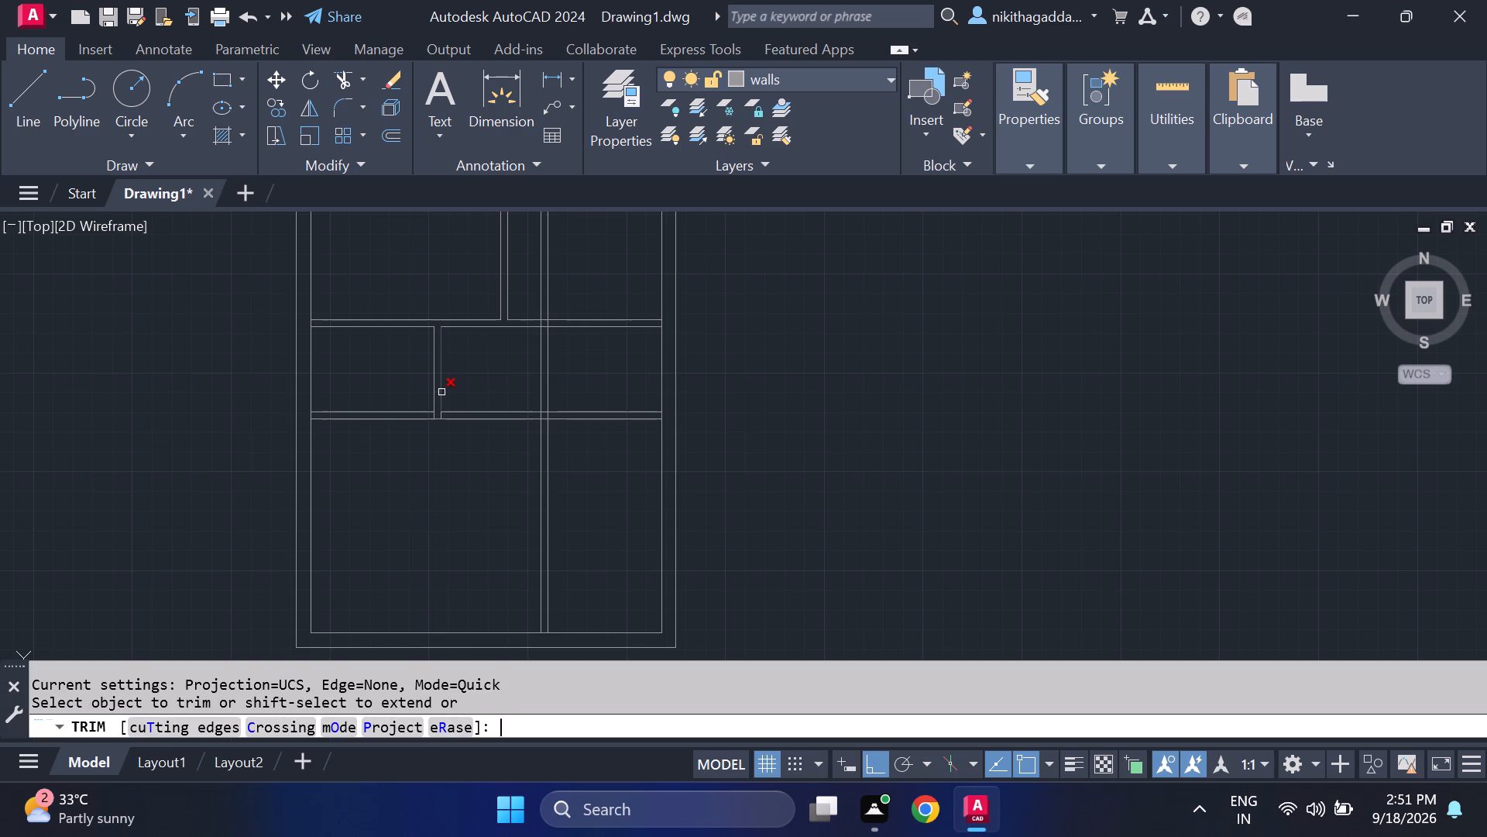
drag(488, 391, 503, 472)
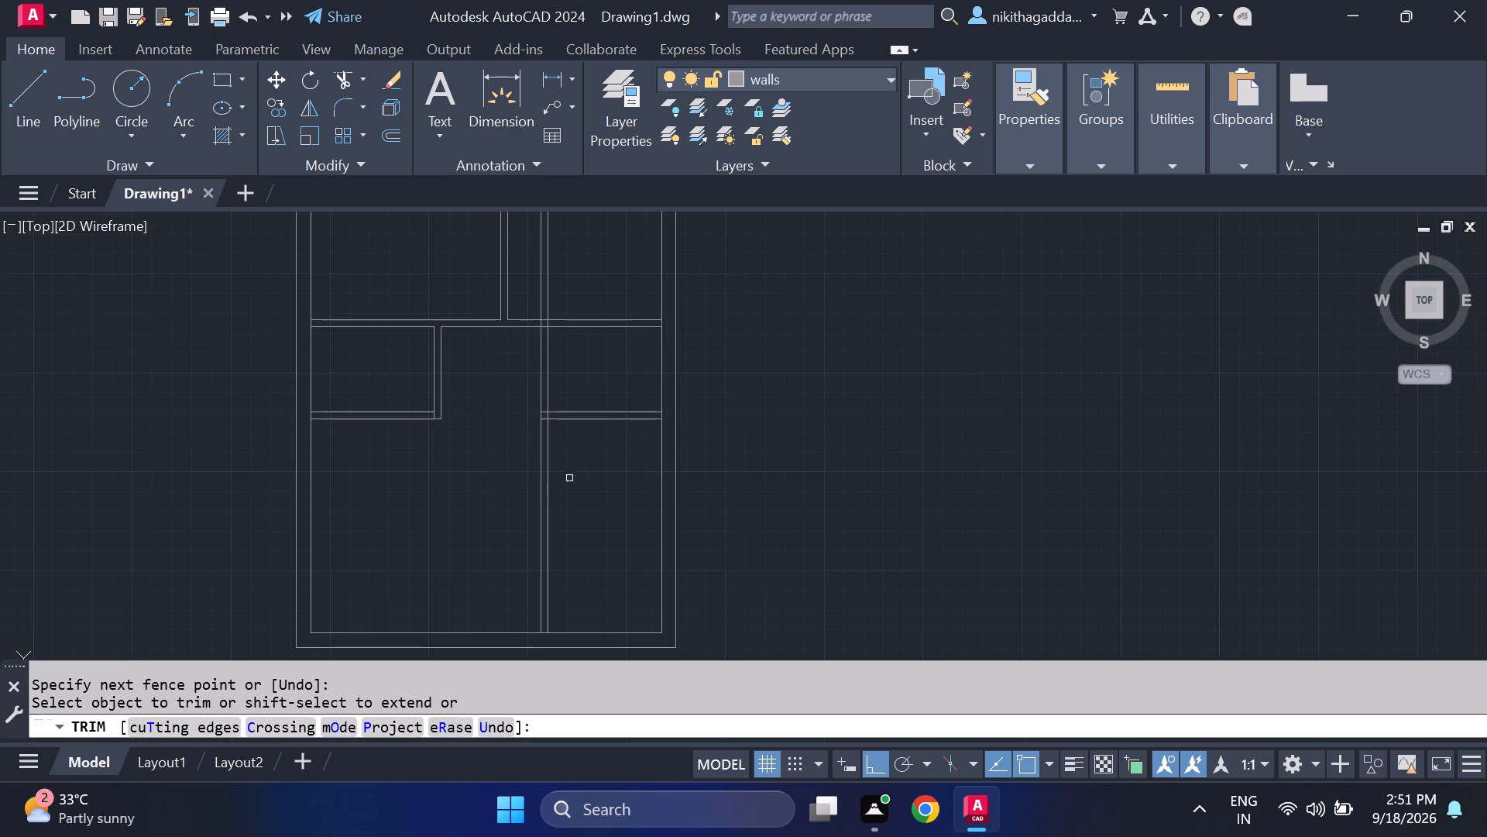
Trim the new right-hand vertical partition lines below the lower horizontal partition and above the upper one.
drag(575, 473, 507, 514)
drag(552, 249, 548, 253)
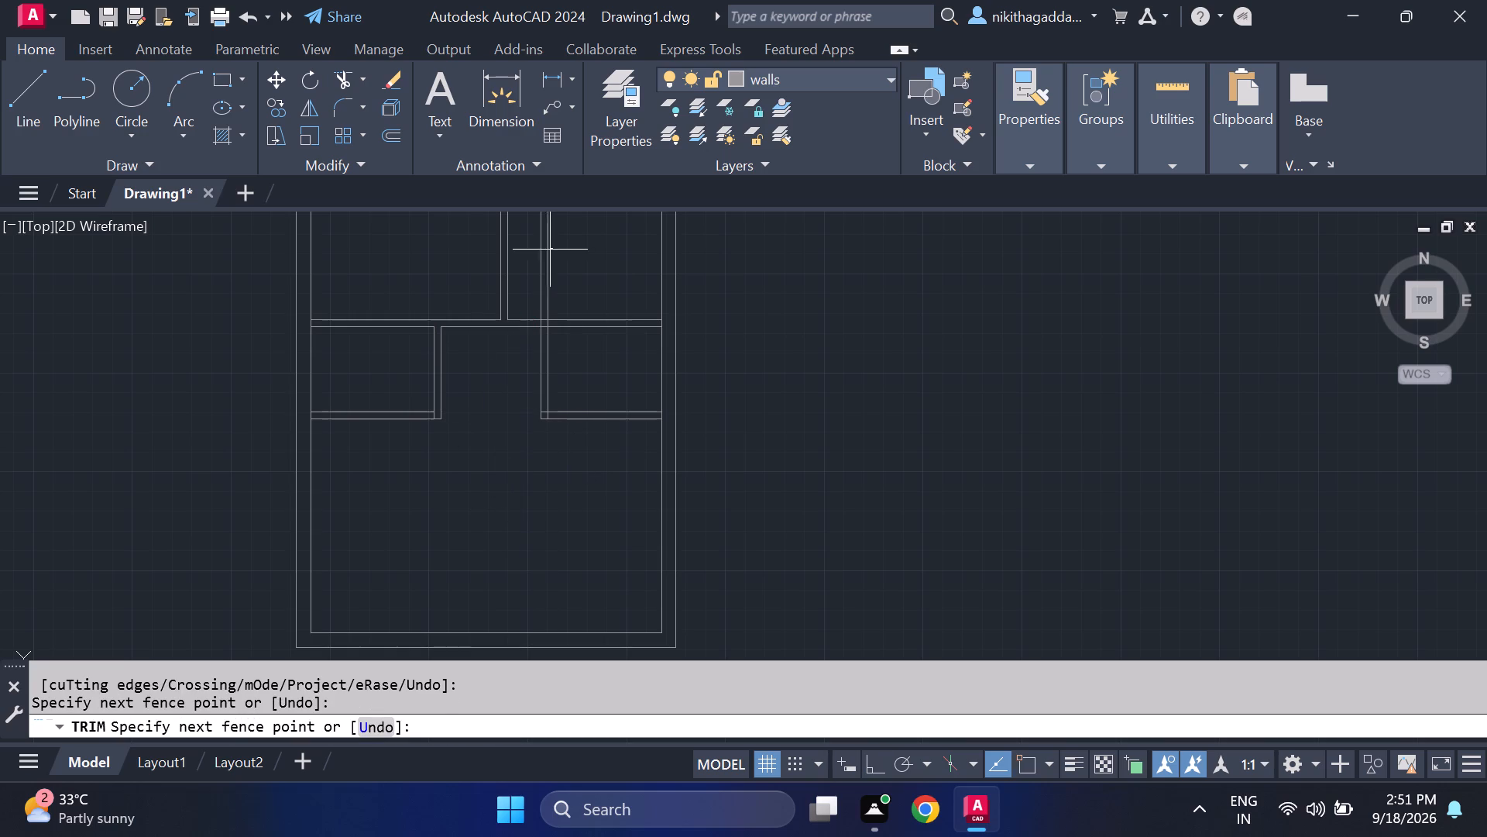
drag(548, 253, 533, 278)
Trim the overlapping lines where the right-hand vertical partition meets the upper horizontal partition, opening that junction.
scroll(560, 274, down, 2)
middle_drag(563, 258, 555, 412)
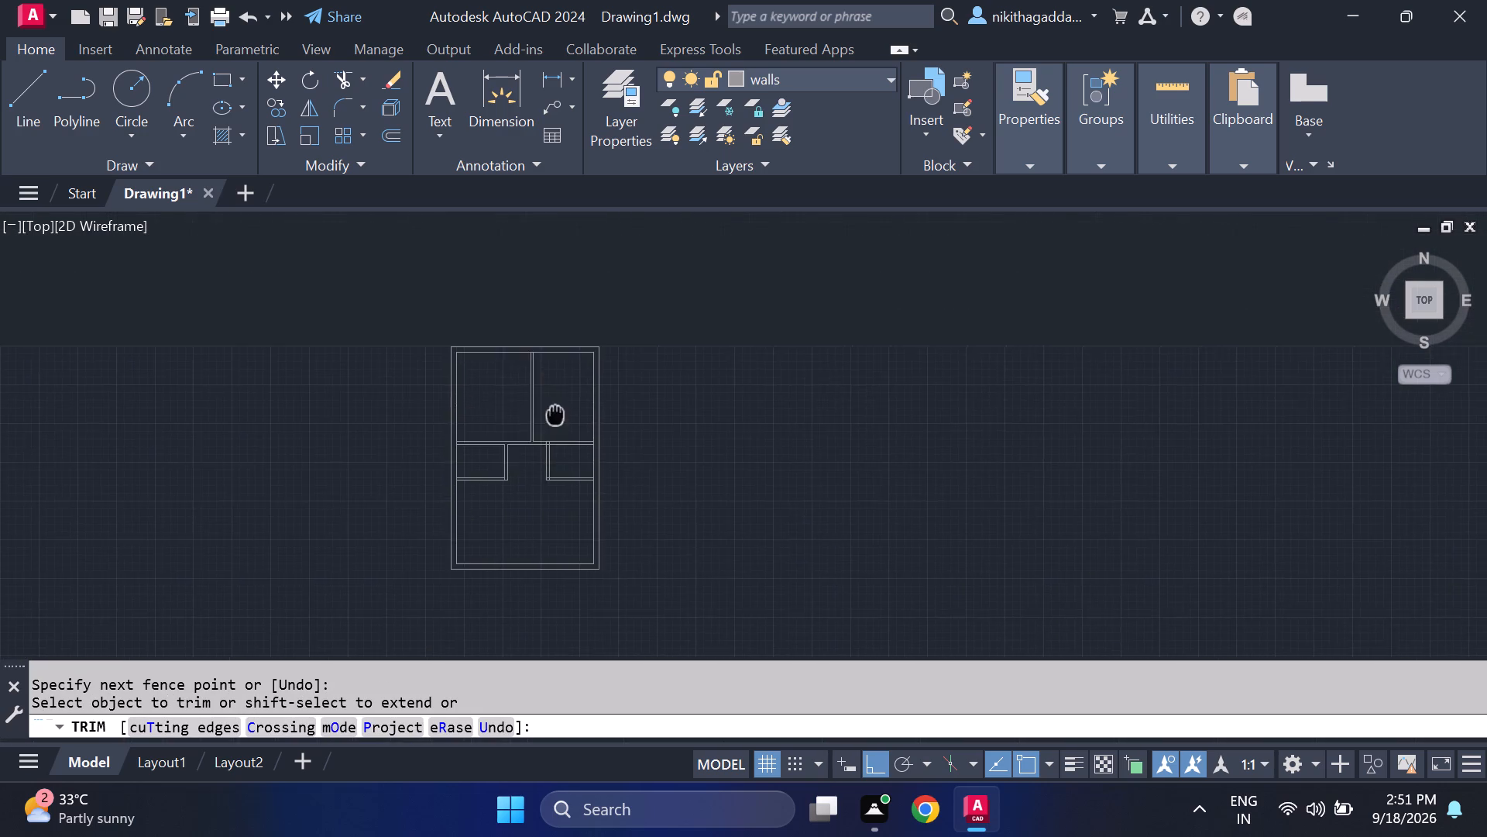
middle_drag(555, 412, 532, 333)
scroll(527, 384, up, 3)
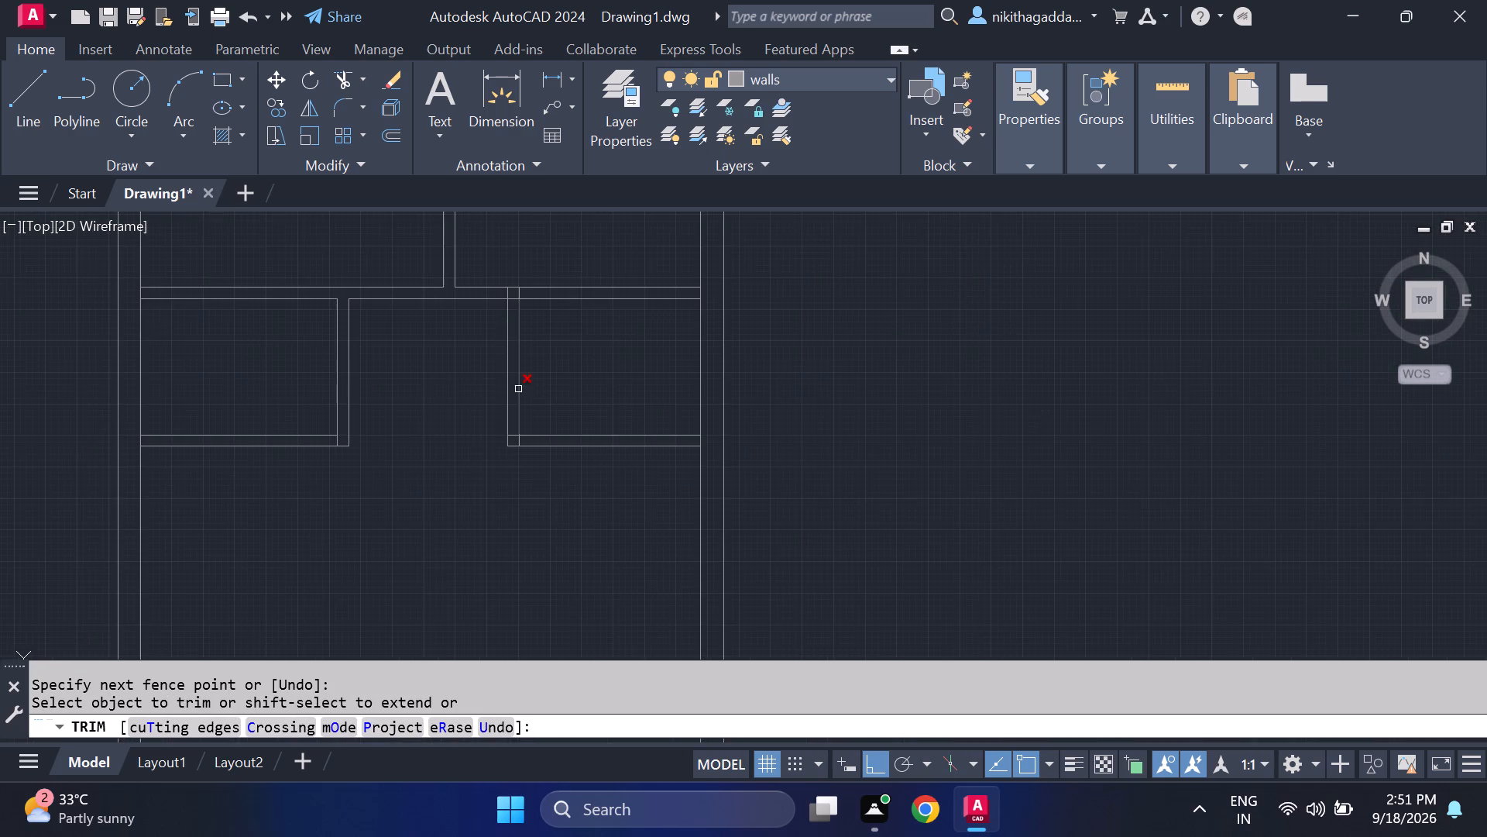
scroll(518, 284, up, 3)
drag(536, 319, 441, 331)
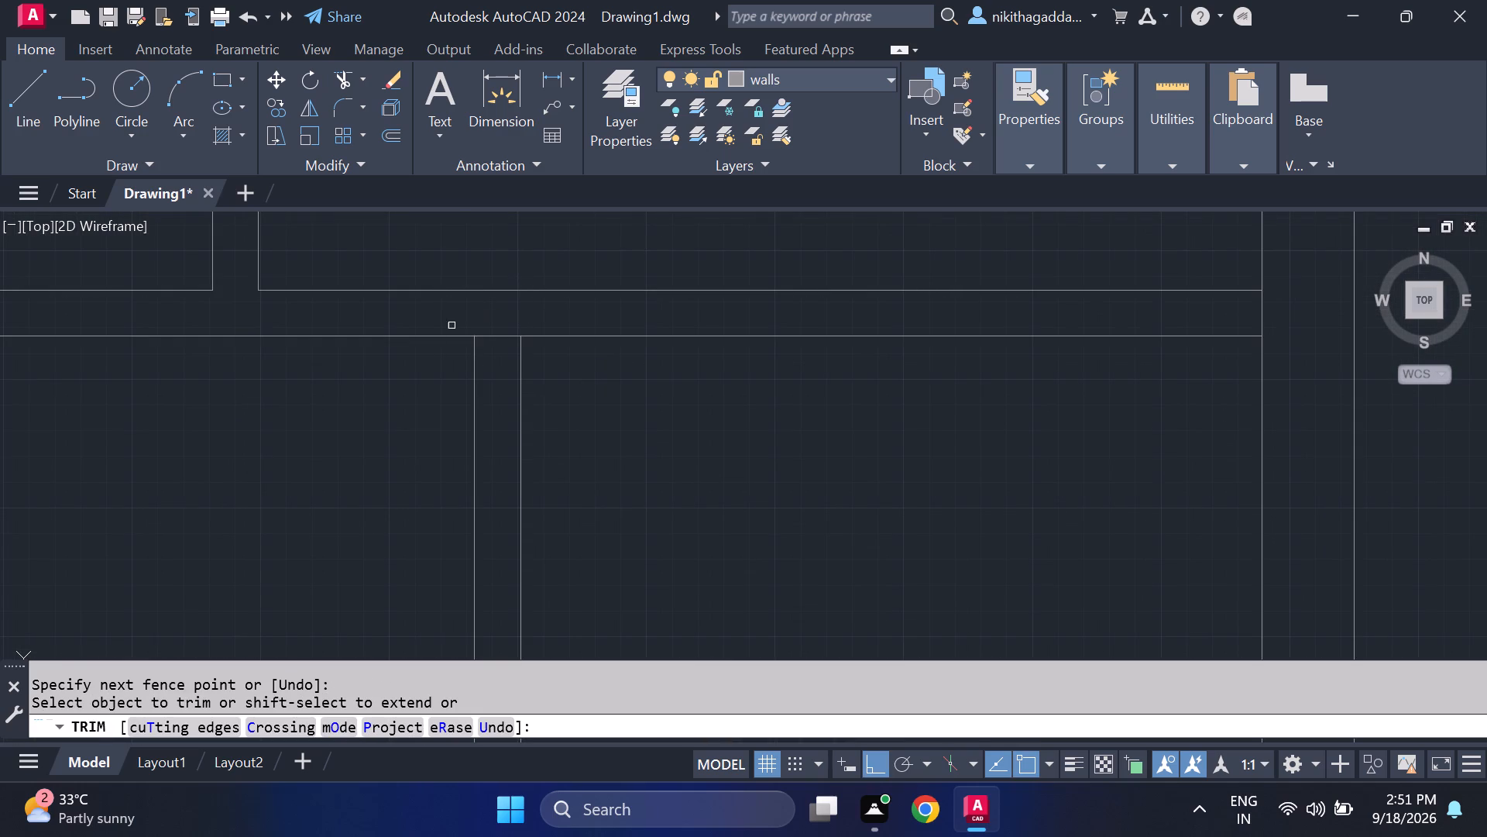
click(499, 338)
scroll(493, 358, down, 3)
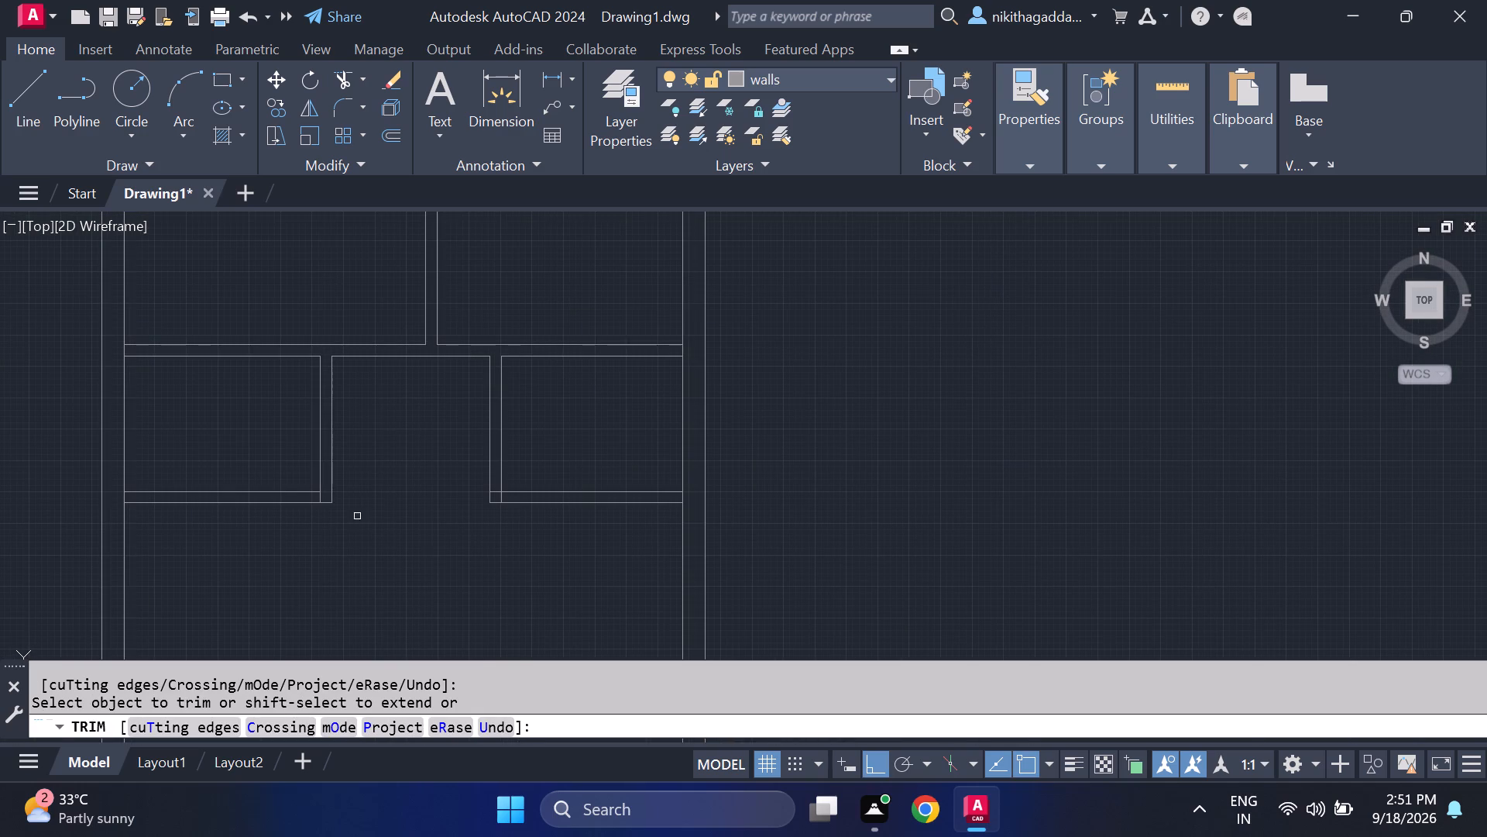
Trim the overlapping line ends at the lower passage-side corners of the two small middle rooms.
scroll(318, 491, up, 2)
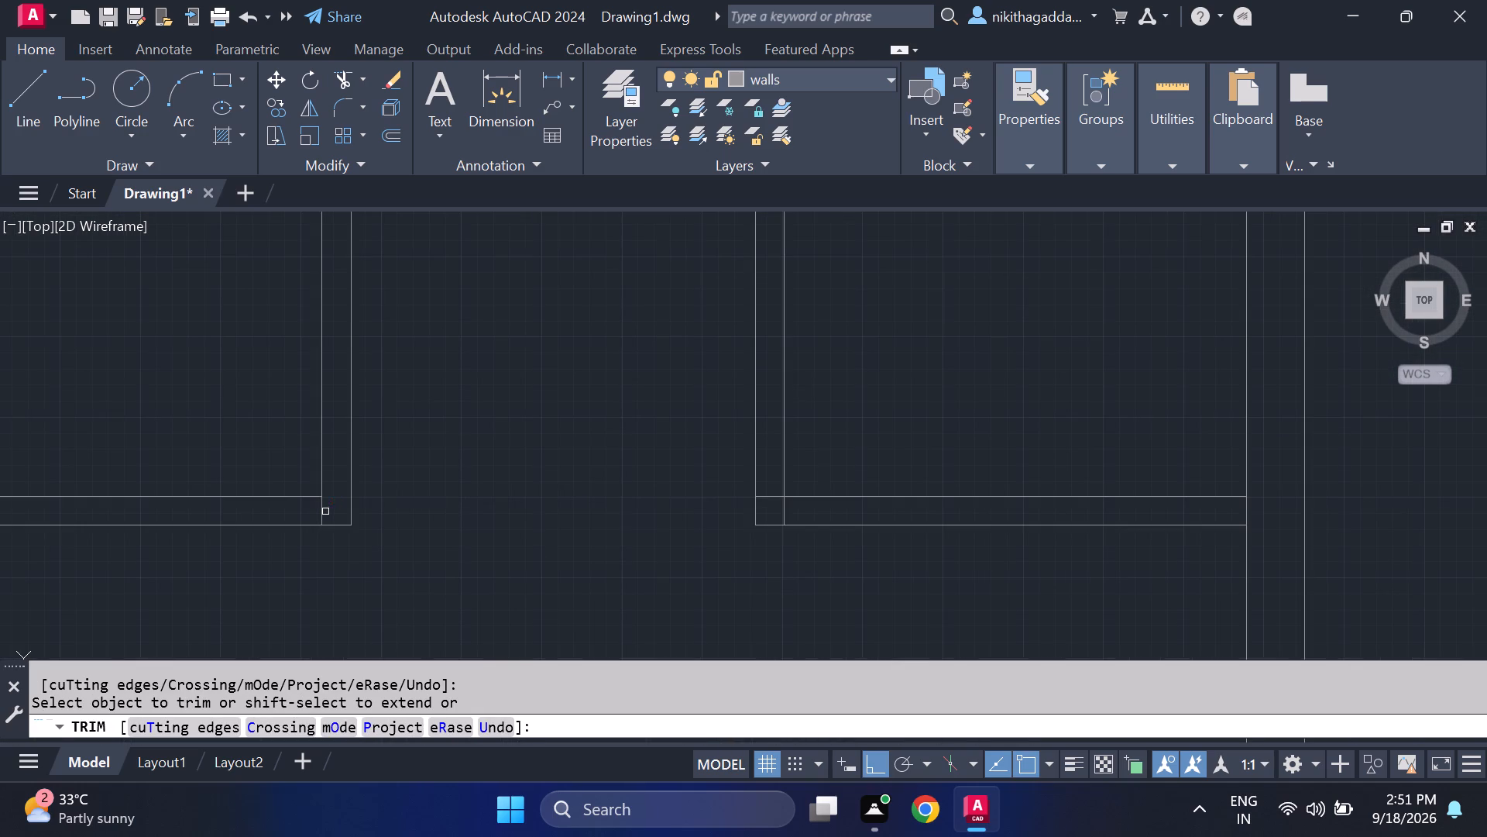
click(324, 511)
scroll(418, 487, down, 3)
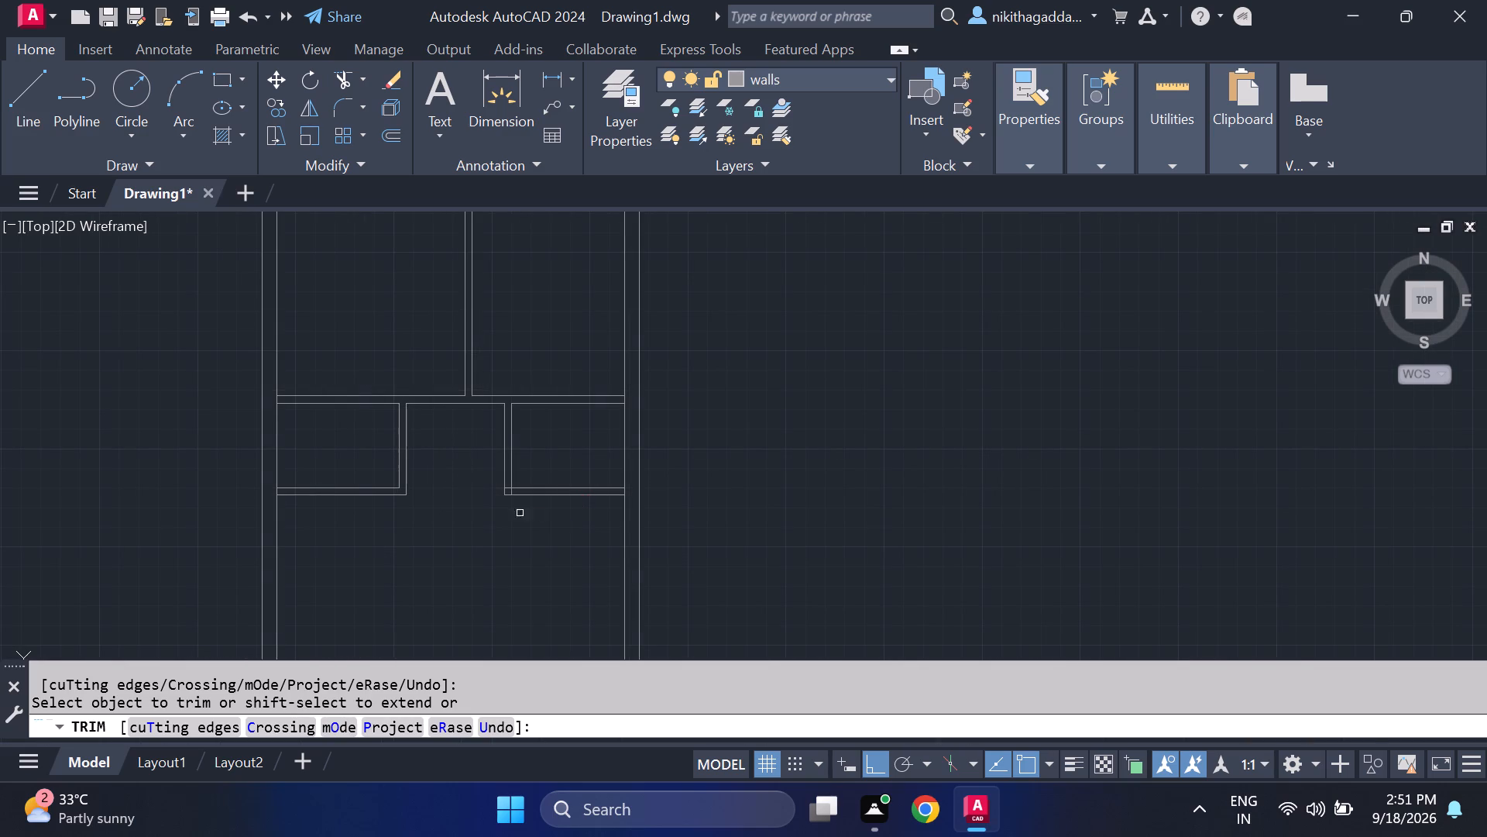
scroll(499, 496, up, 5)
drag(517, 457, 569, 514)
scroll(764, 511, down, 4)
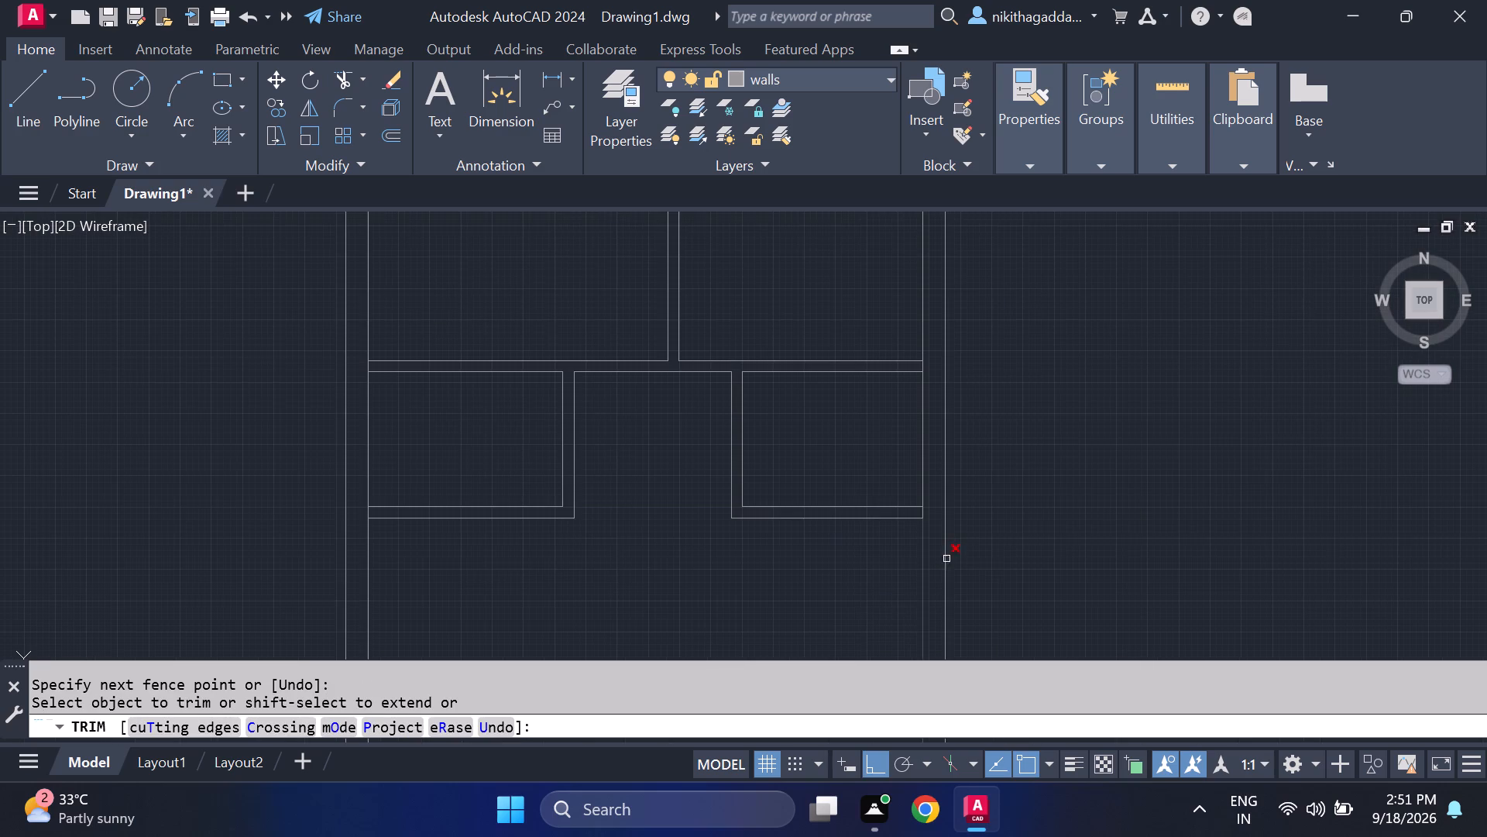
Trim the right outer wall's inner line where the lower and upper horizontal partitions meet it, opening both junctions.
scroll(934, 521, up, 2)
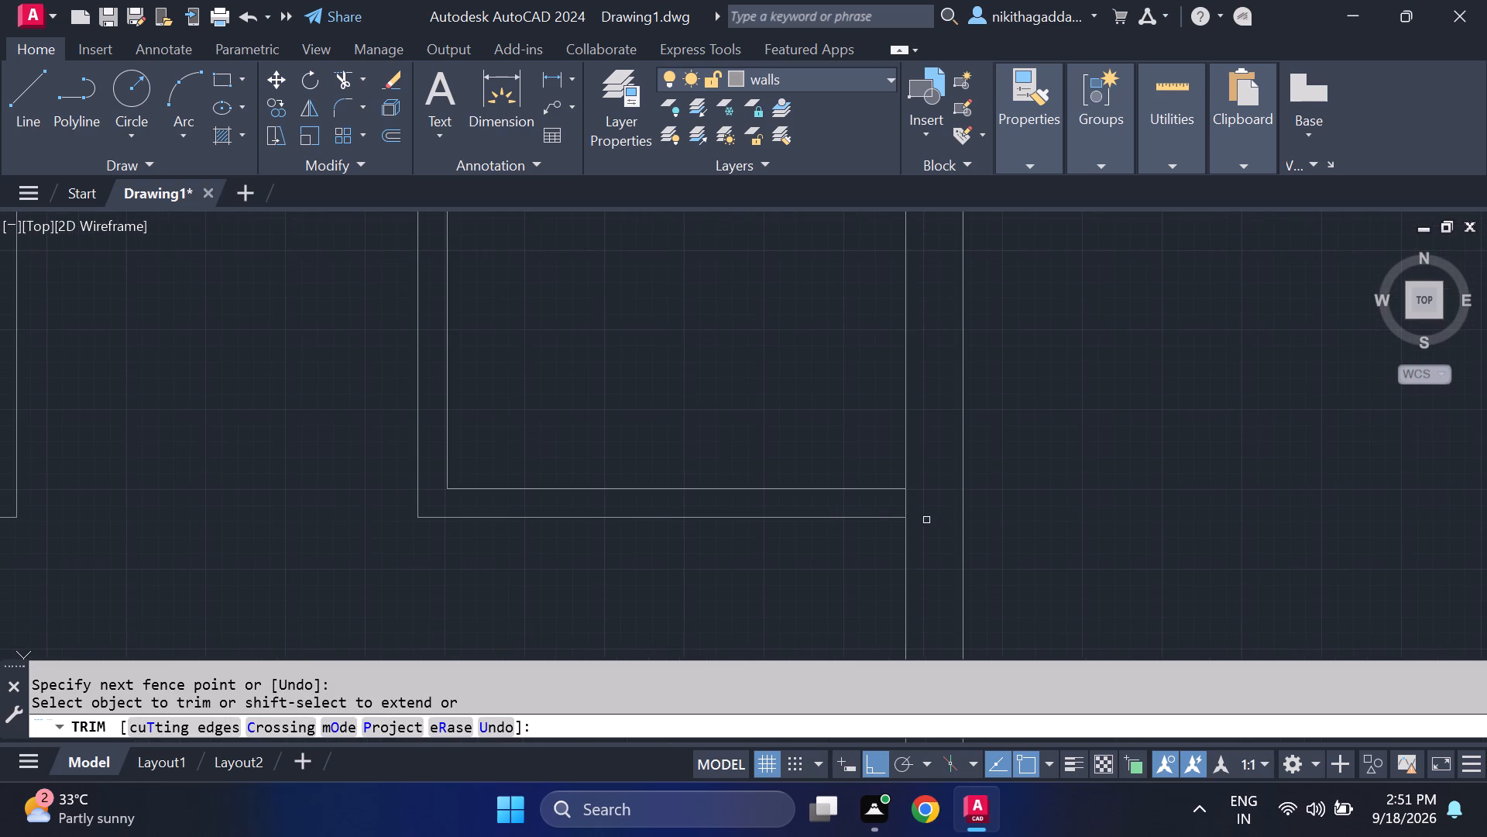
scroll(915, 512, up, 2)
click(891, 504)
scroll(891, 473, down, 3)
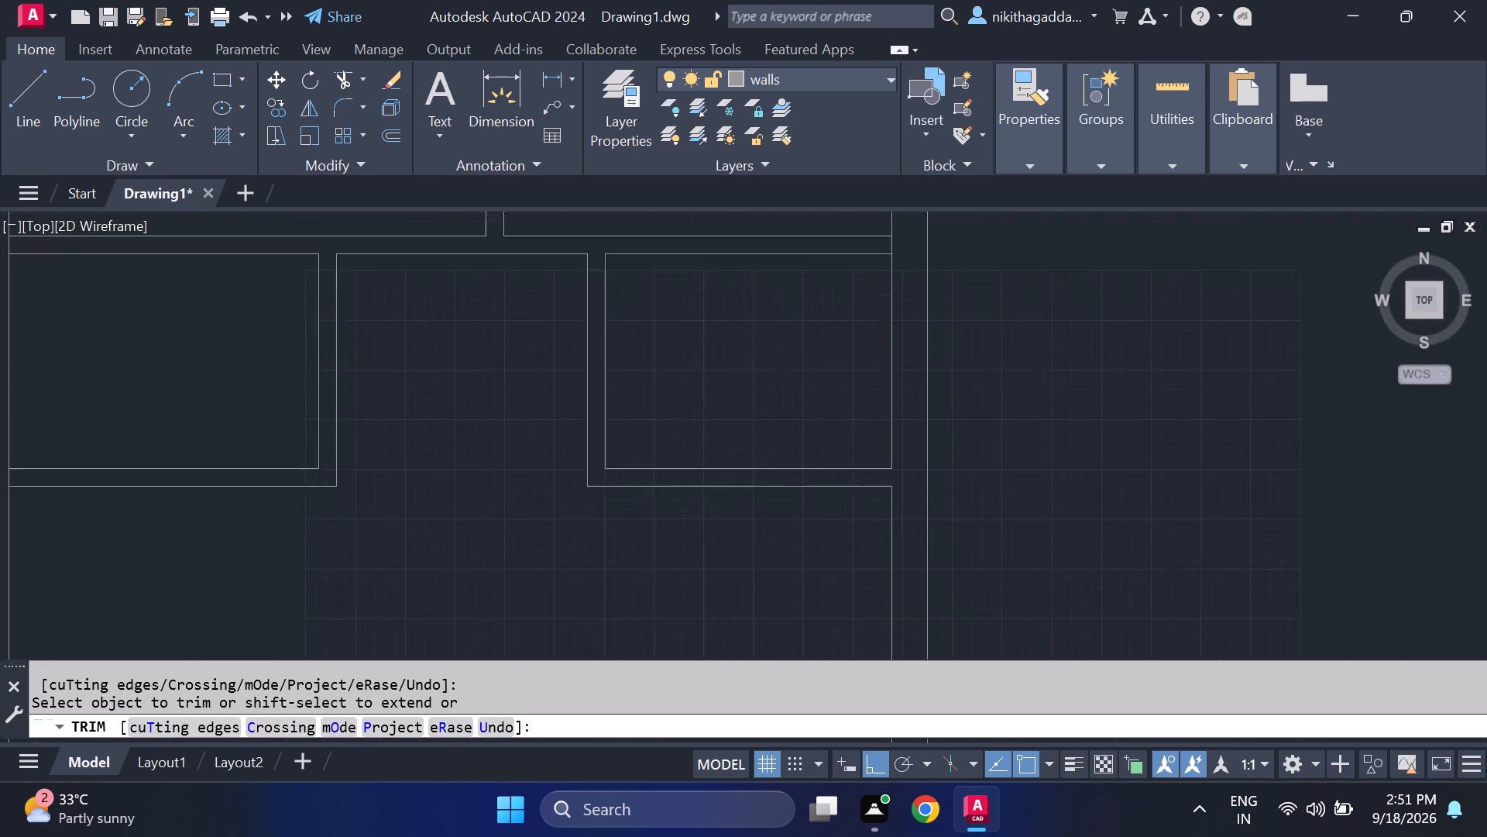
scroll(891, 473, down, 1)
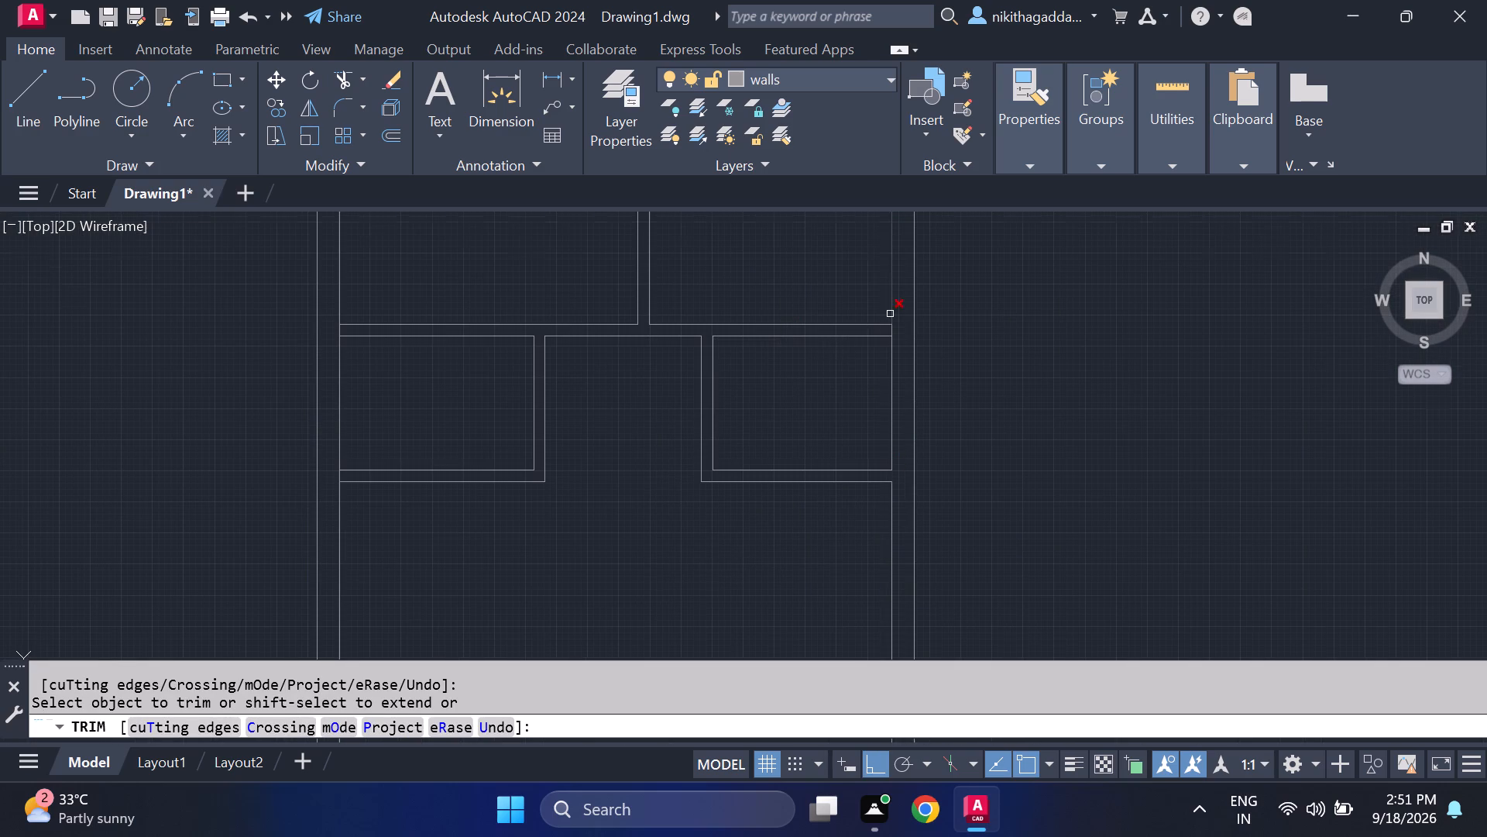
scroll(890, 314, up, 4)
click(903, 423)
scroll(901, 425, down, 5)
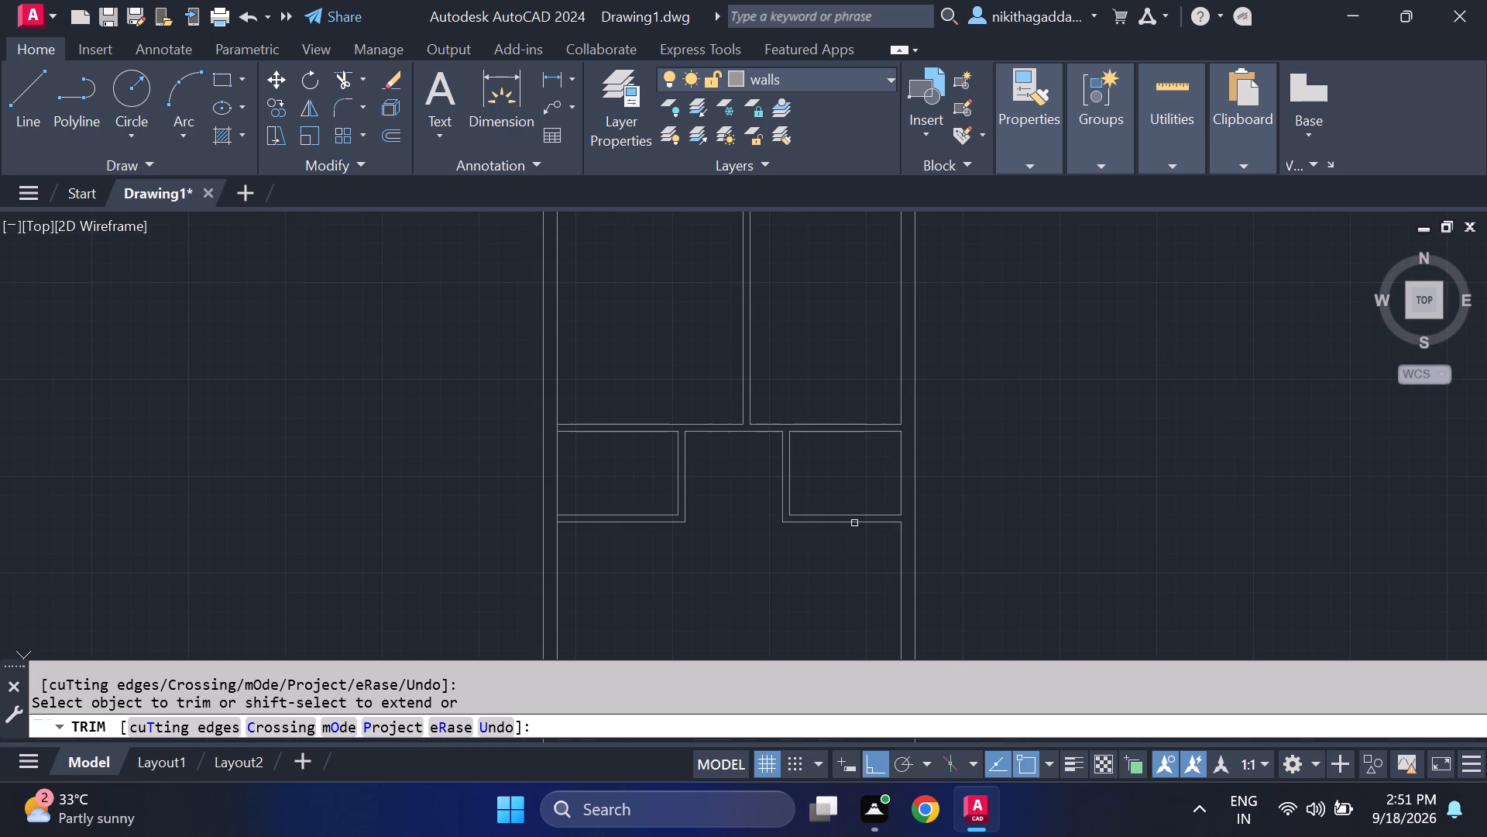
middle_drag(773, 552, 670, 428)
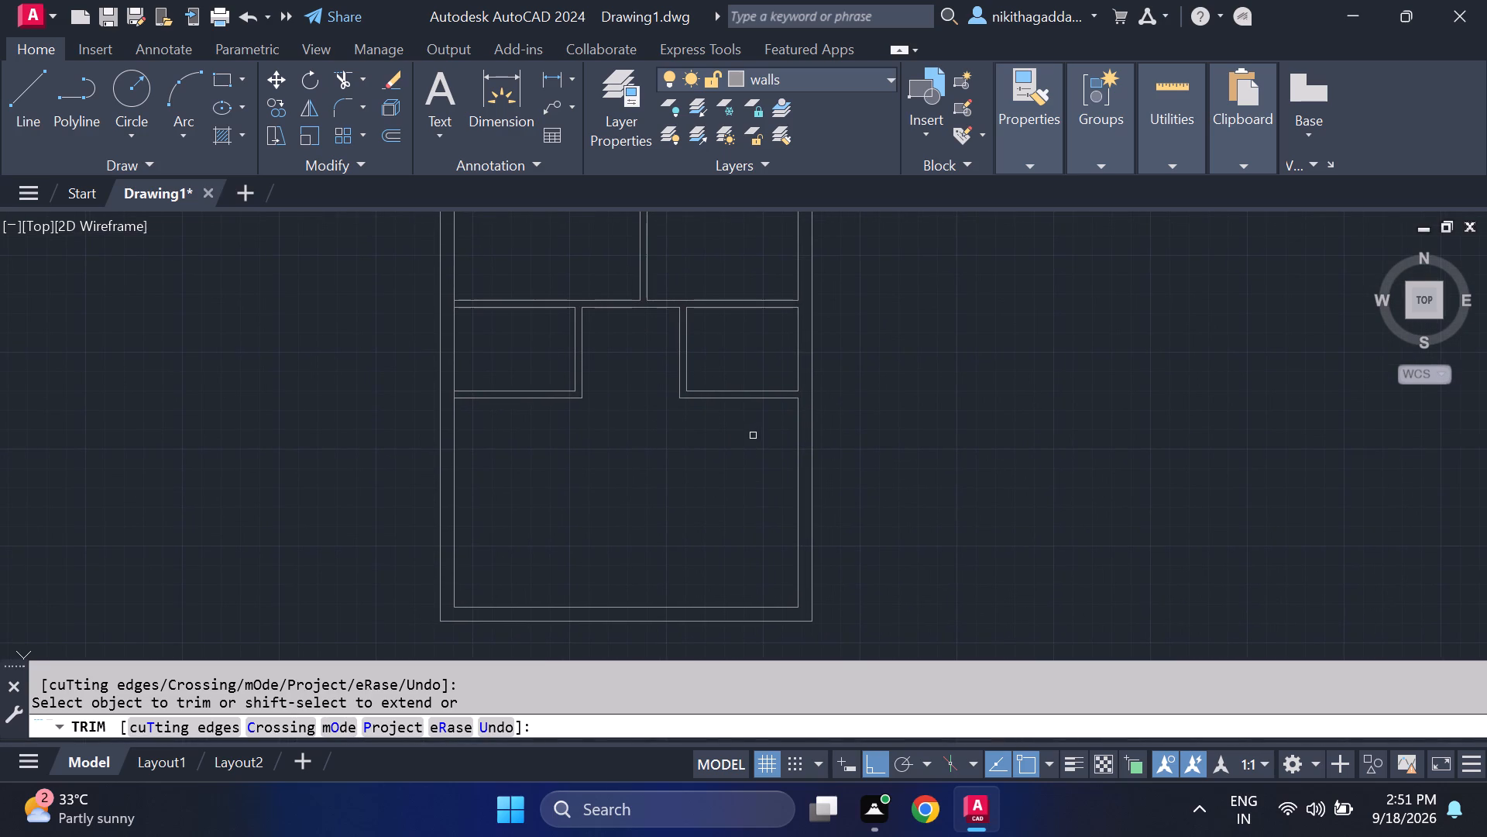
key(Escape)
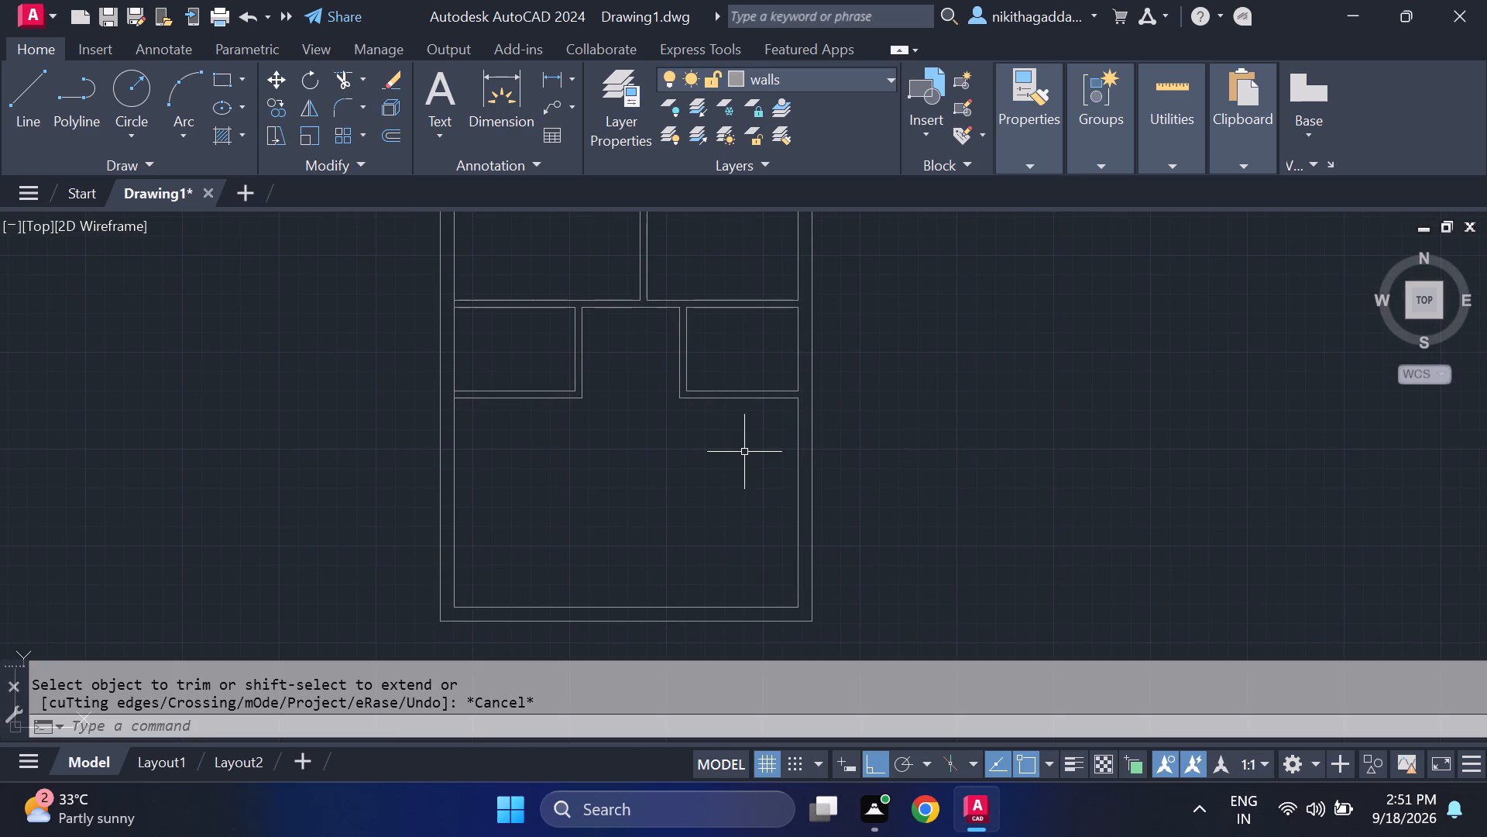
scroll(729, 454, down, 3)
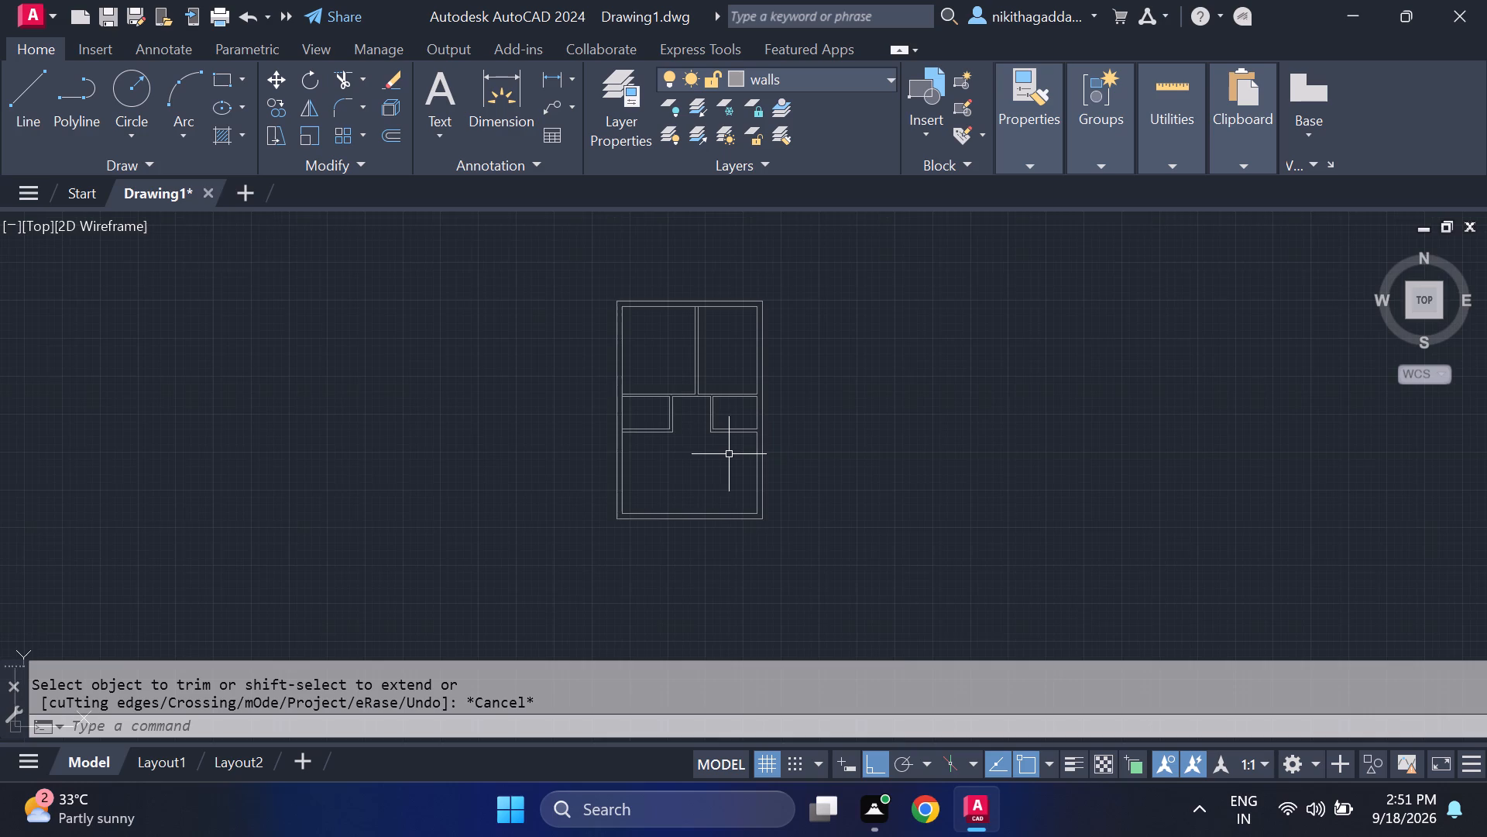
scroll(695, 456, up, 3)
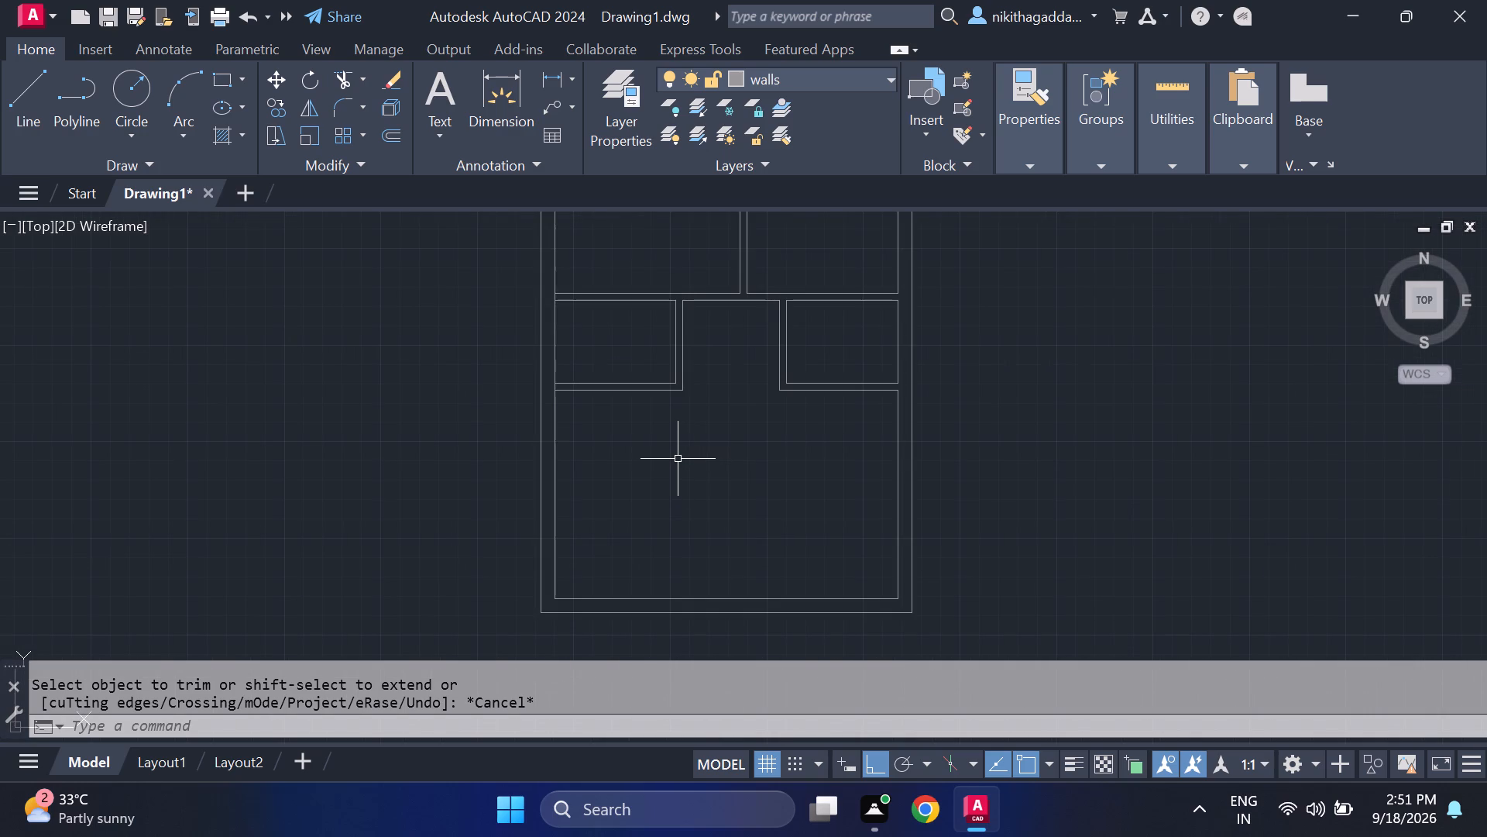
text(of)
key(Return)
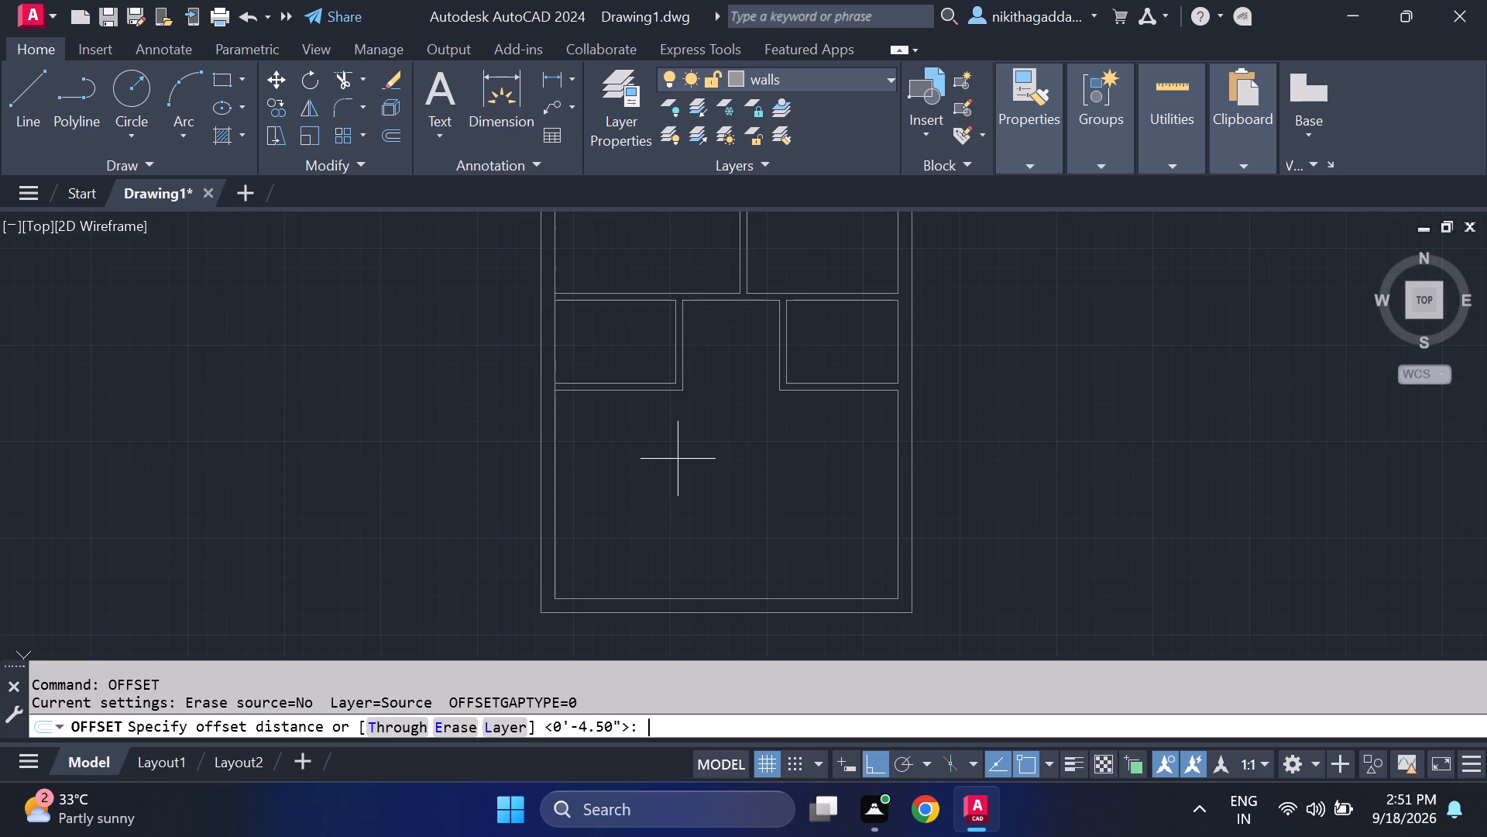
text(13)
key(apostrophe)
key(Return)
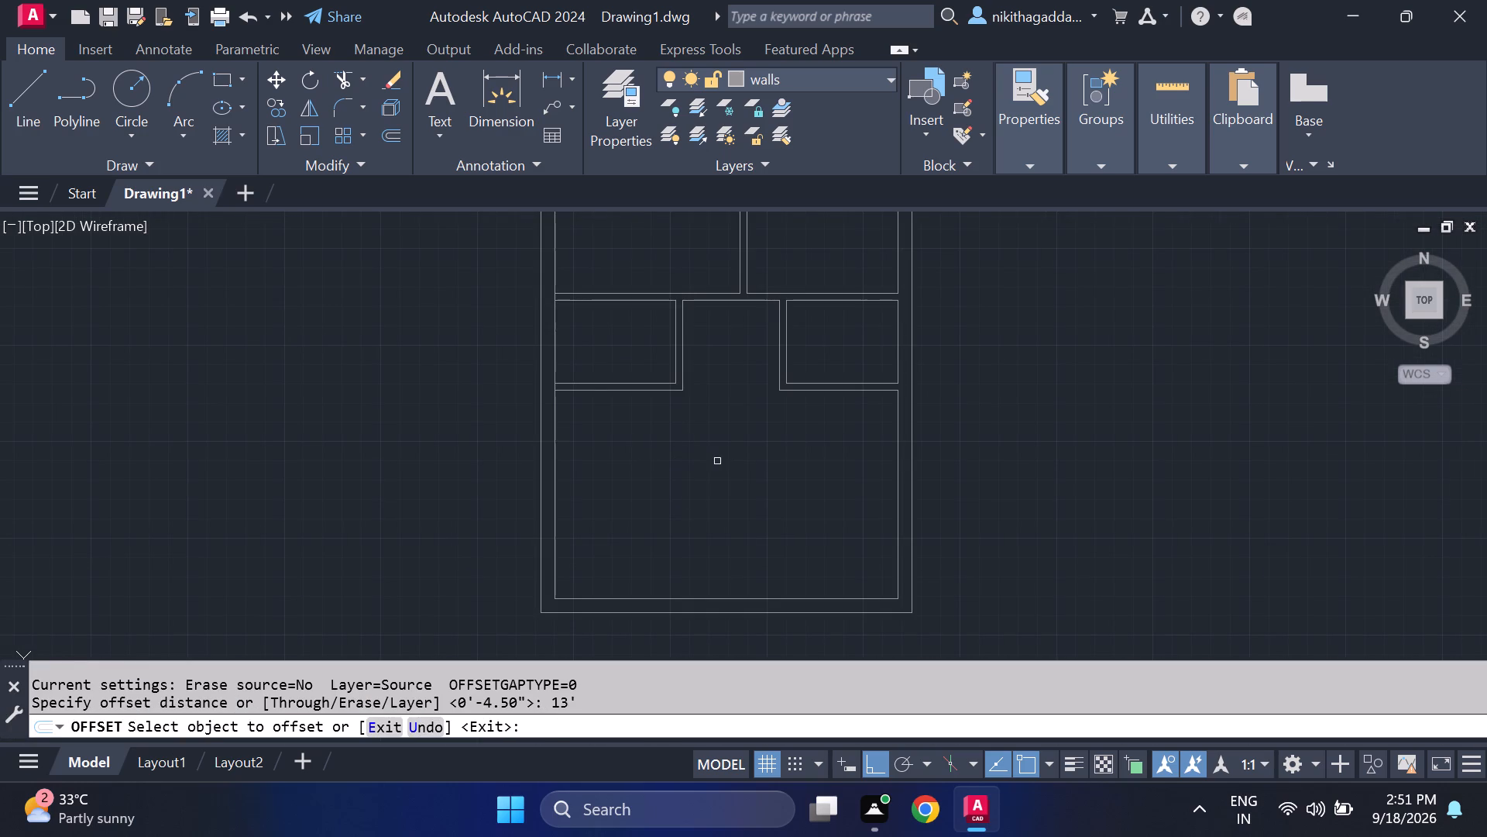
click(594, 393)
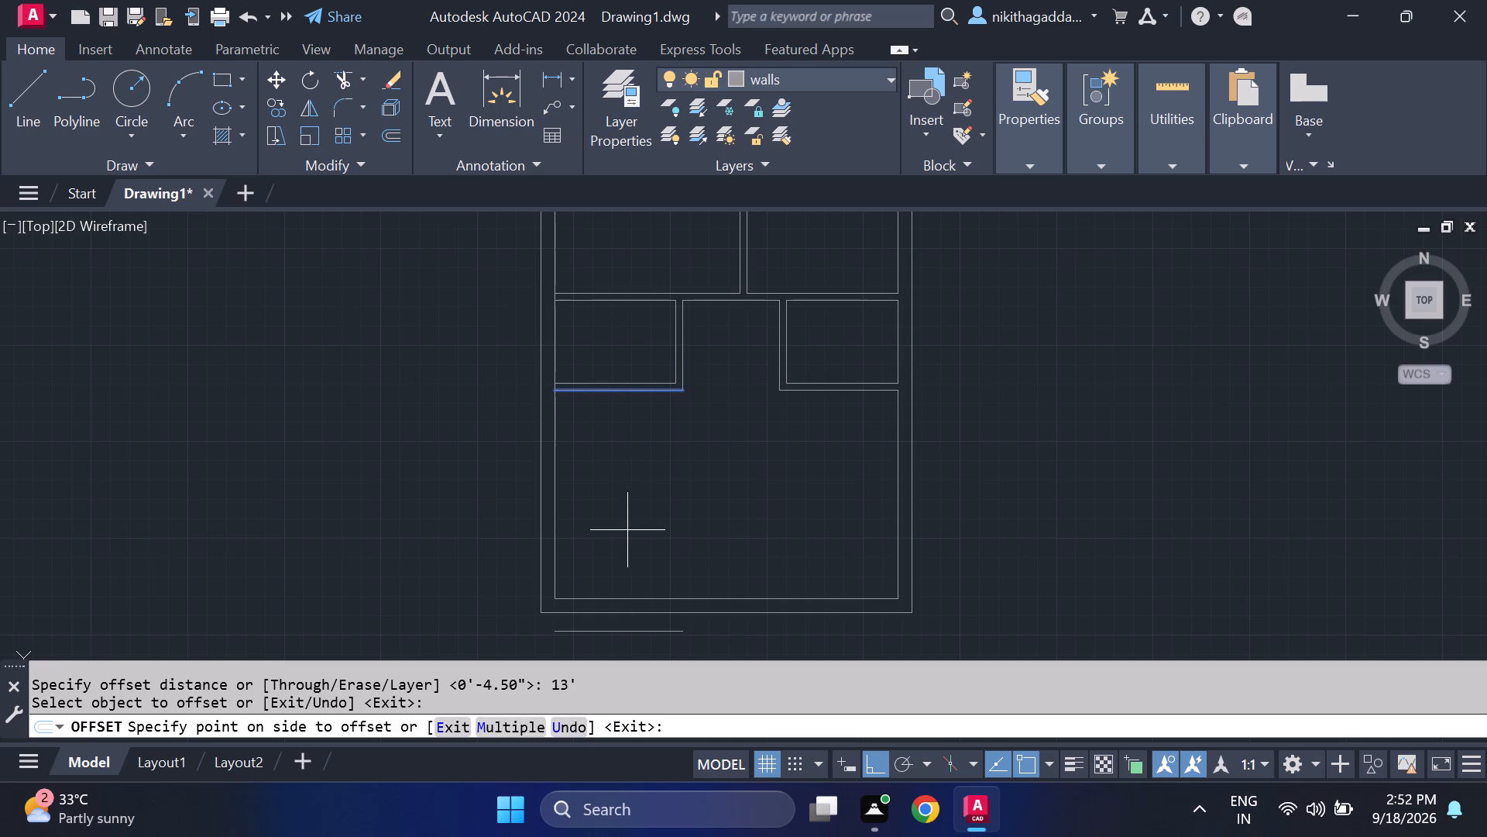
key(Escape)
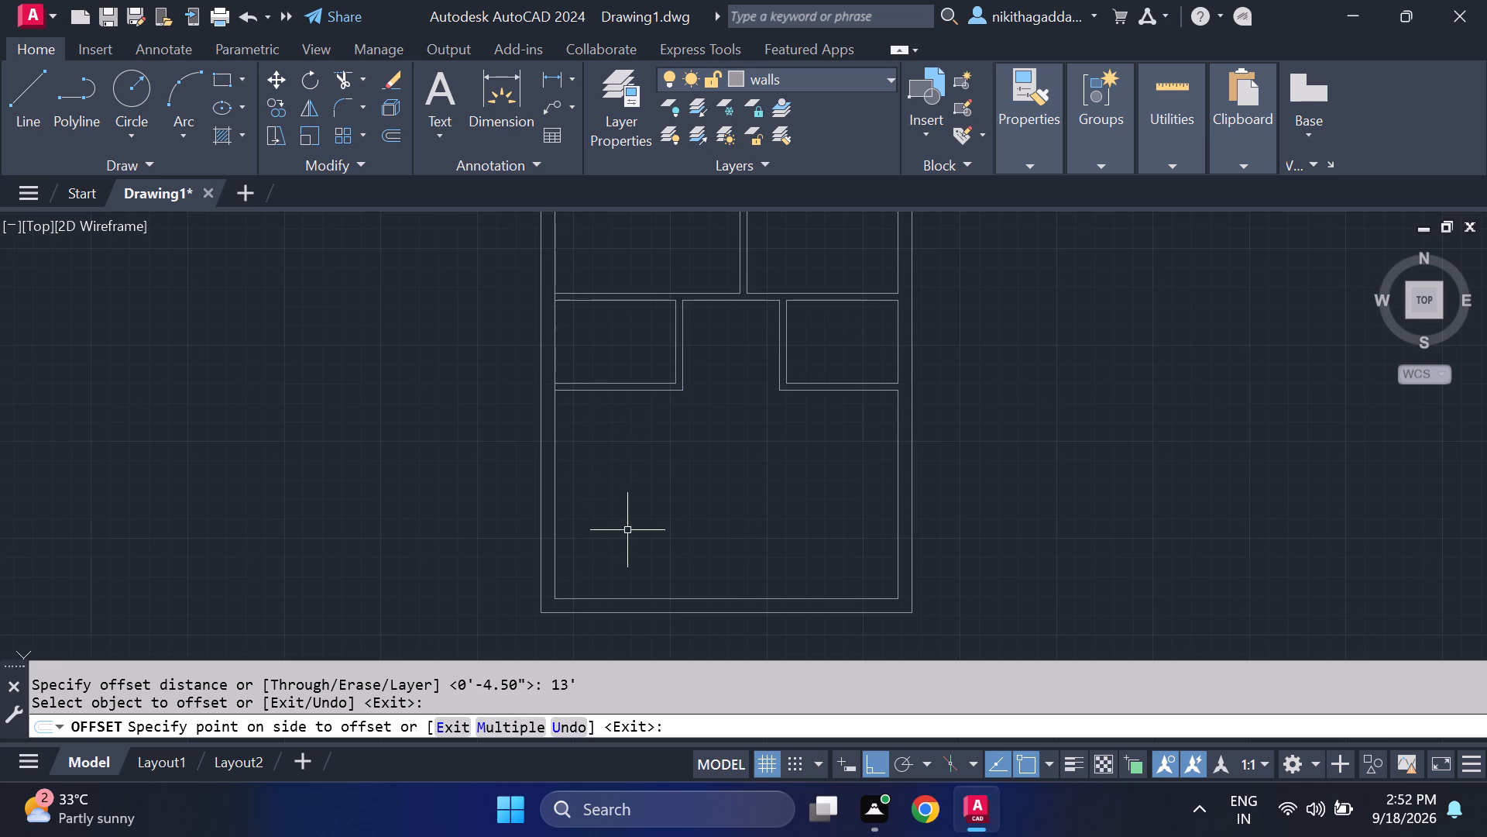
Add a vertical linear dimension between the left outer wall's upper and lower outside corners, placed just outside the wall.
scroll(627, 530, down, 1)
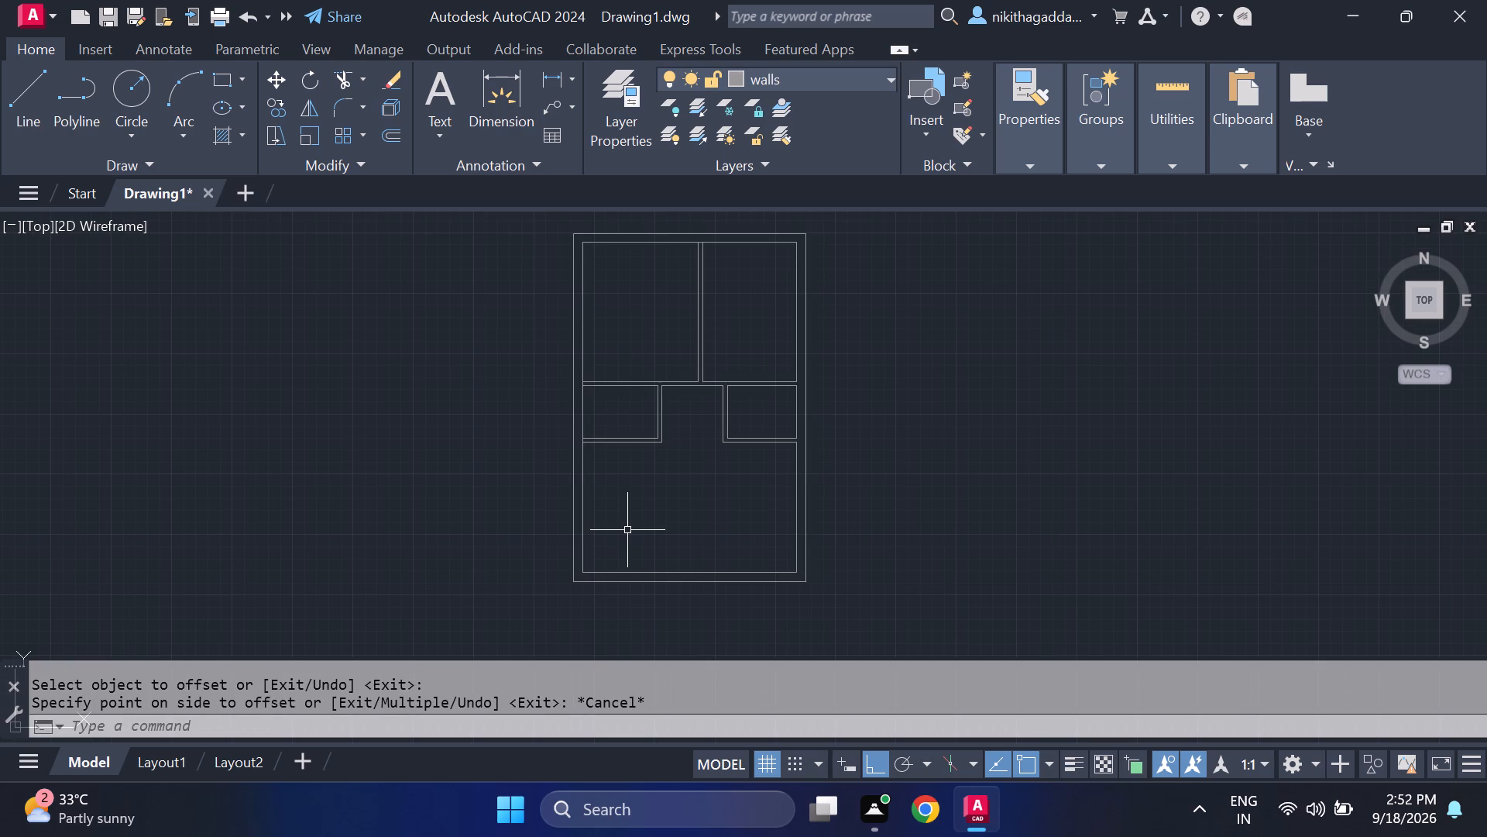
click(548, 72)
scroll(576, 245, up, 1)
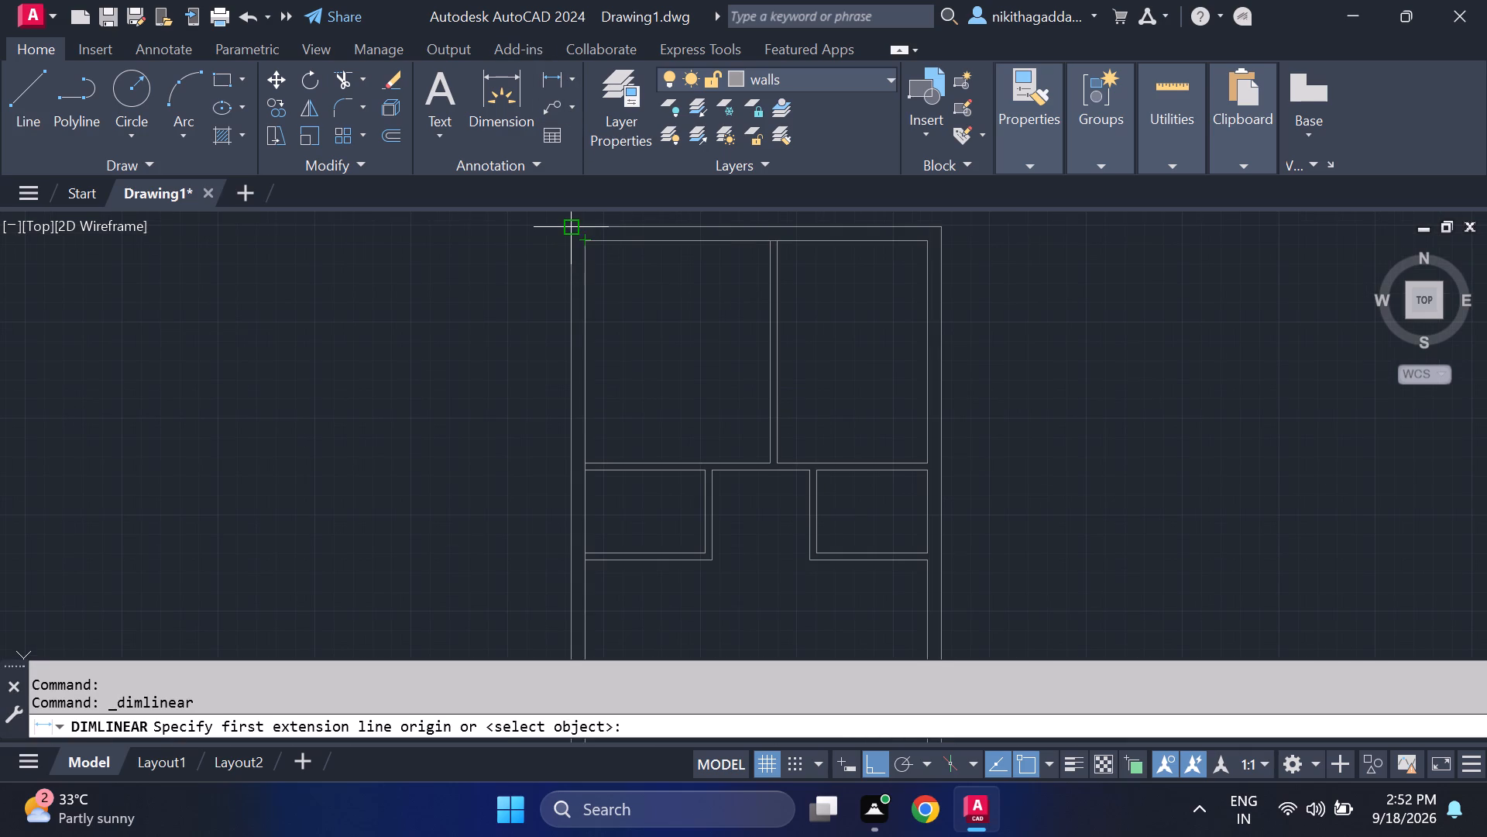
click(568, 231)
scroll(540, 469, down, 1)
middle_drag(555, 562, 555, 509)
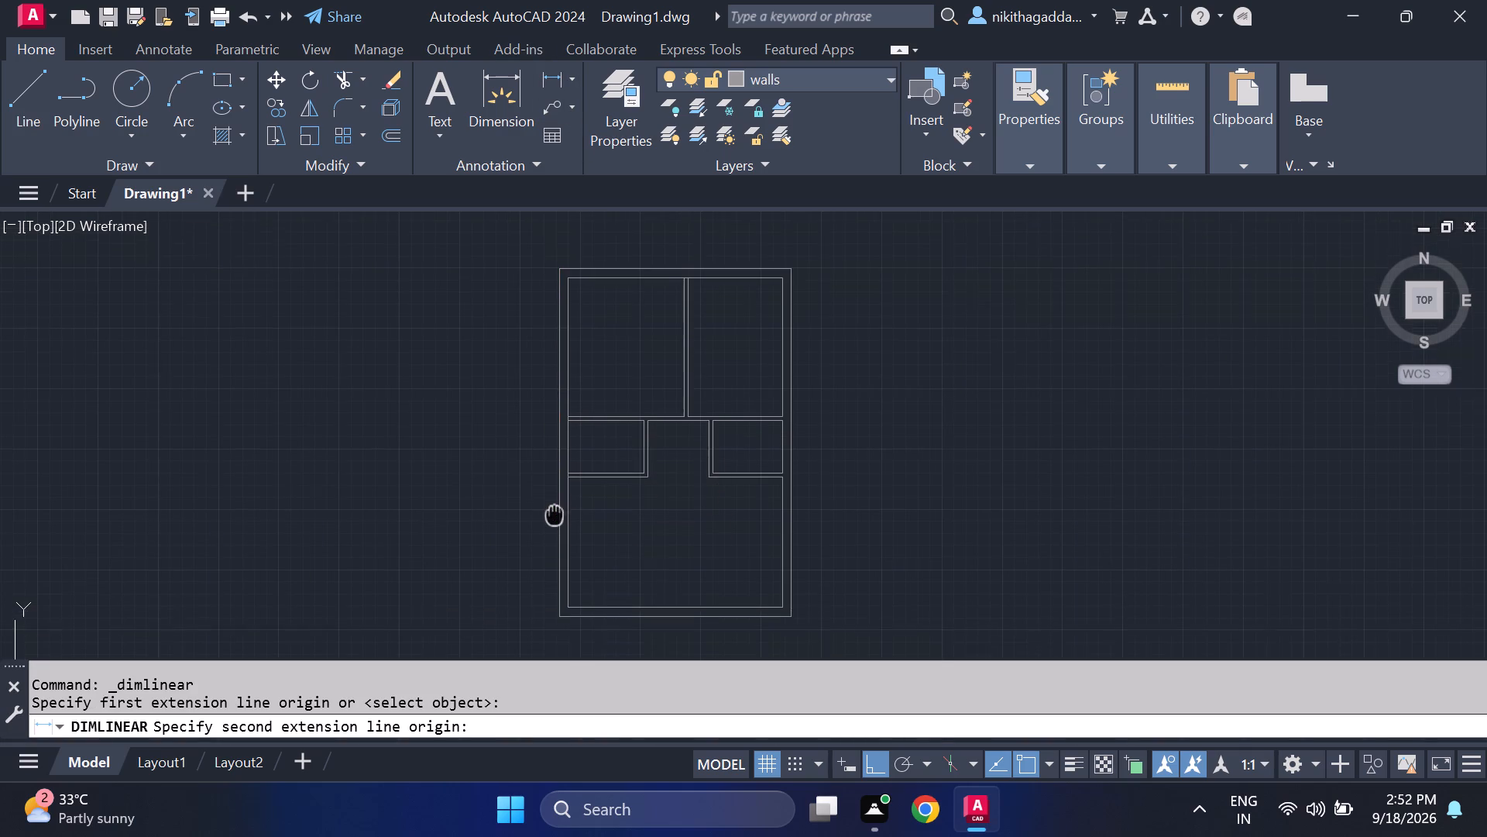
middle_drag(555, 509, 555, 491)
scroll(553, 536, up, 2)
middle_drag(571, 587, 565, 474)
scroll(566, 471, up, 1)
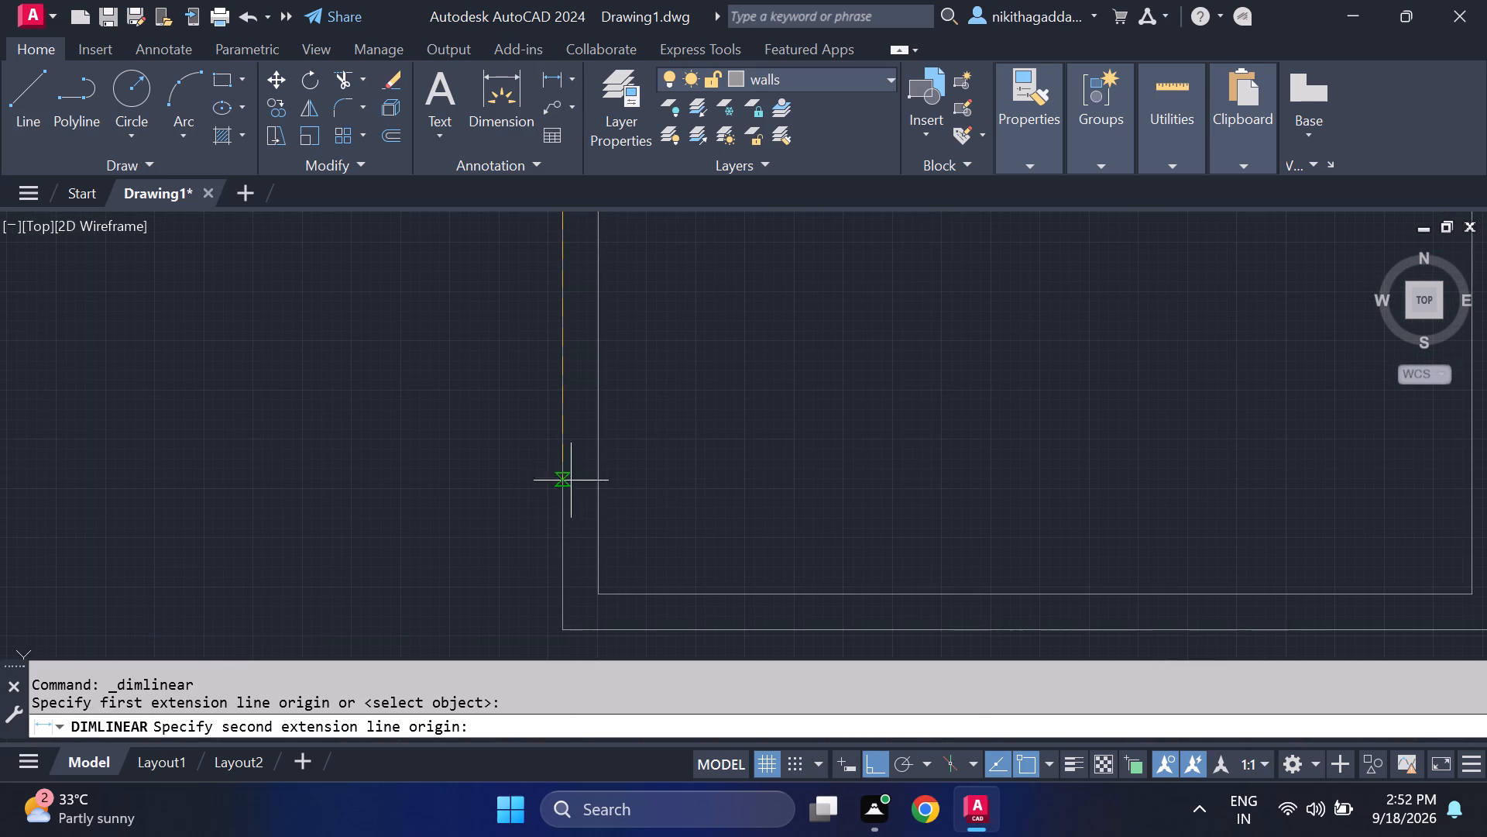
click(564, 632)
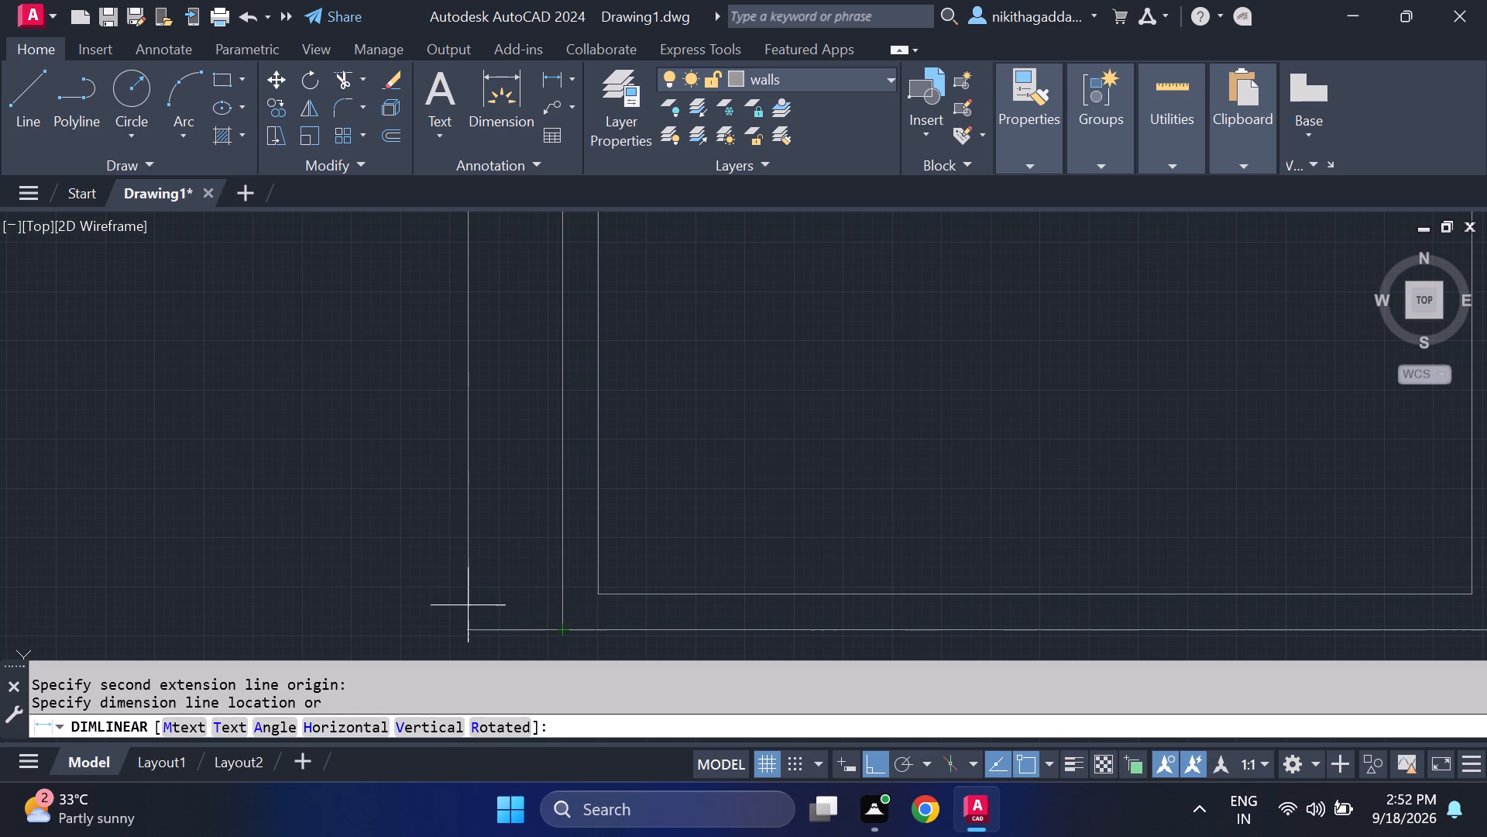
click(468, 605)
scroll(546, 415, down, 3)
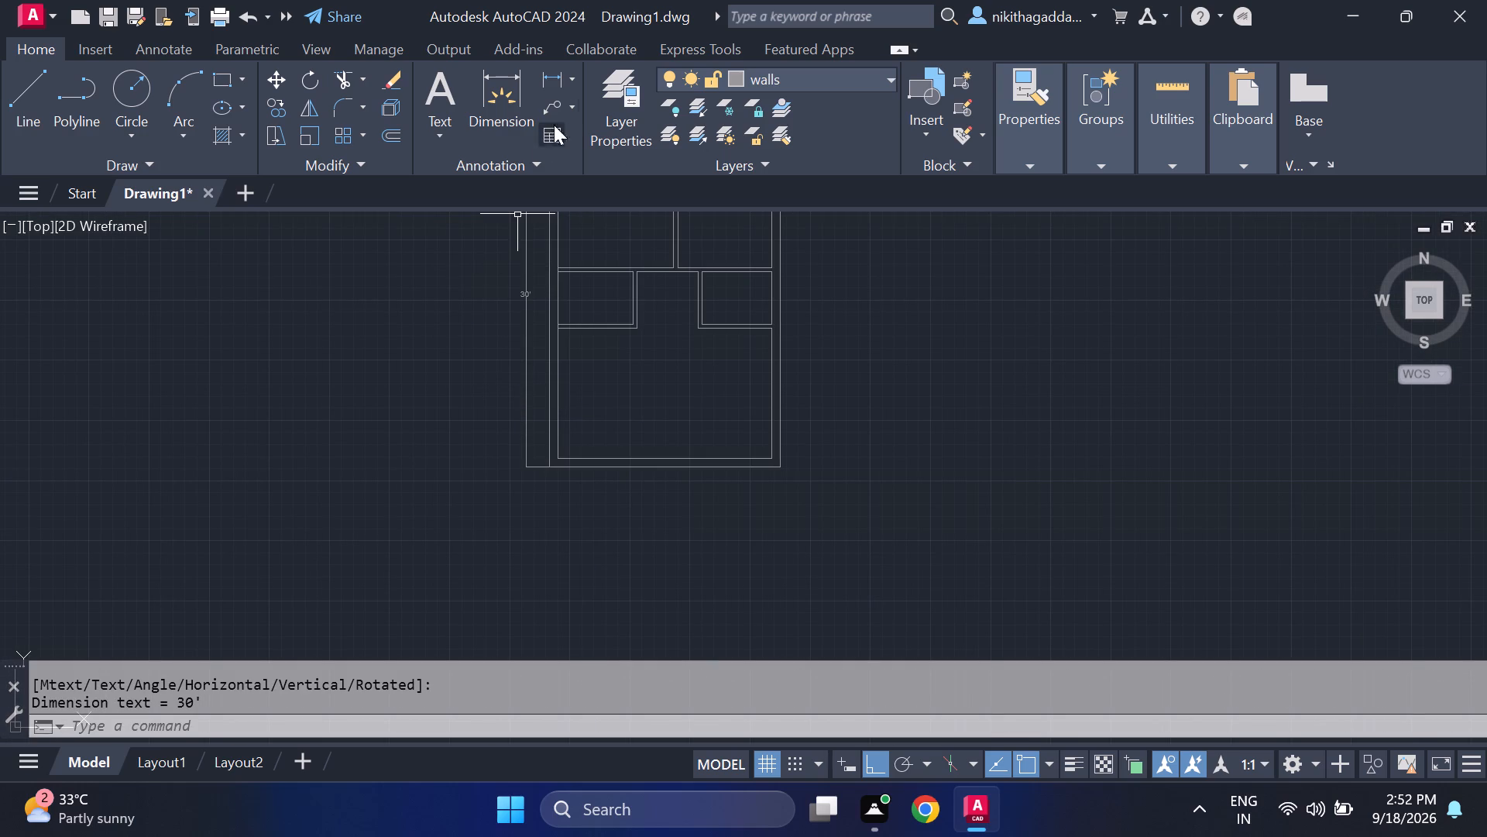
Check the upper-left room's inner width and height with linear dimension previews, without placing the dimensions.
click(547, 79)
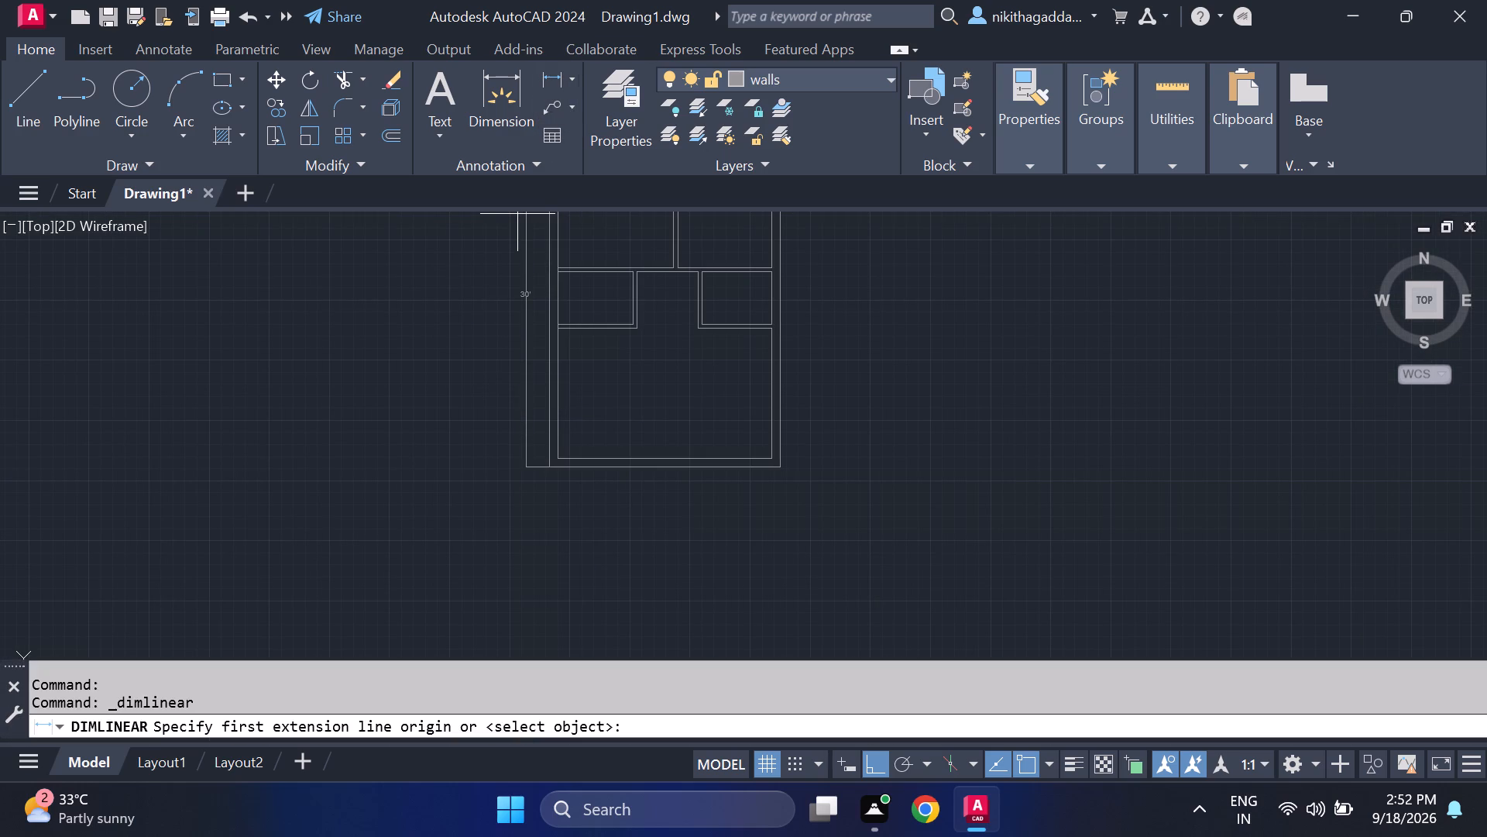
middle_drag(550, 394, 511, 580)
scroll(456, 251, up, 1)
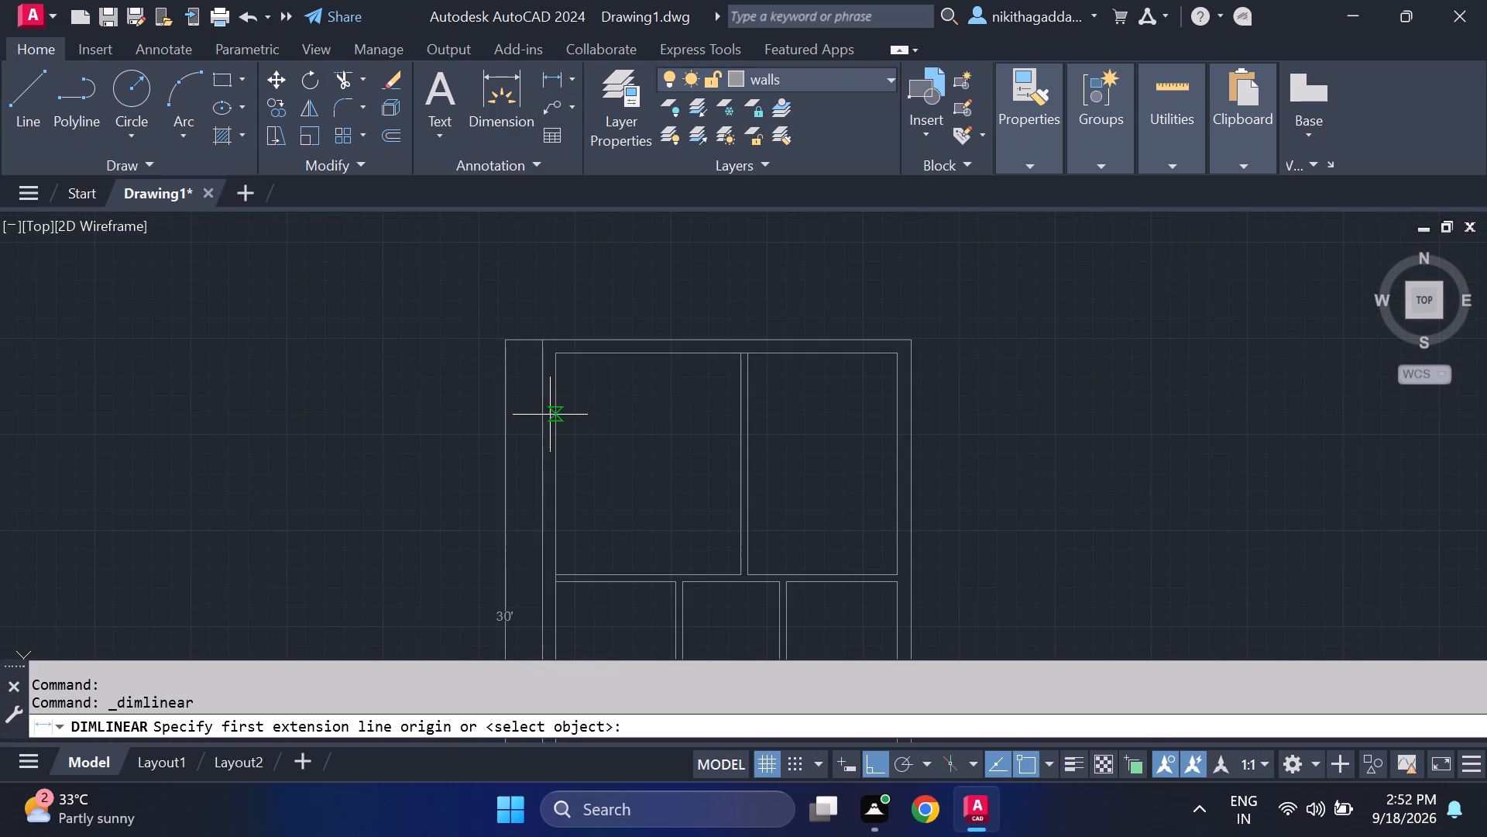
click(559, 476)
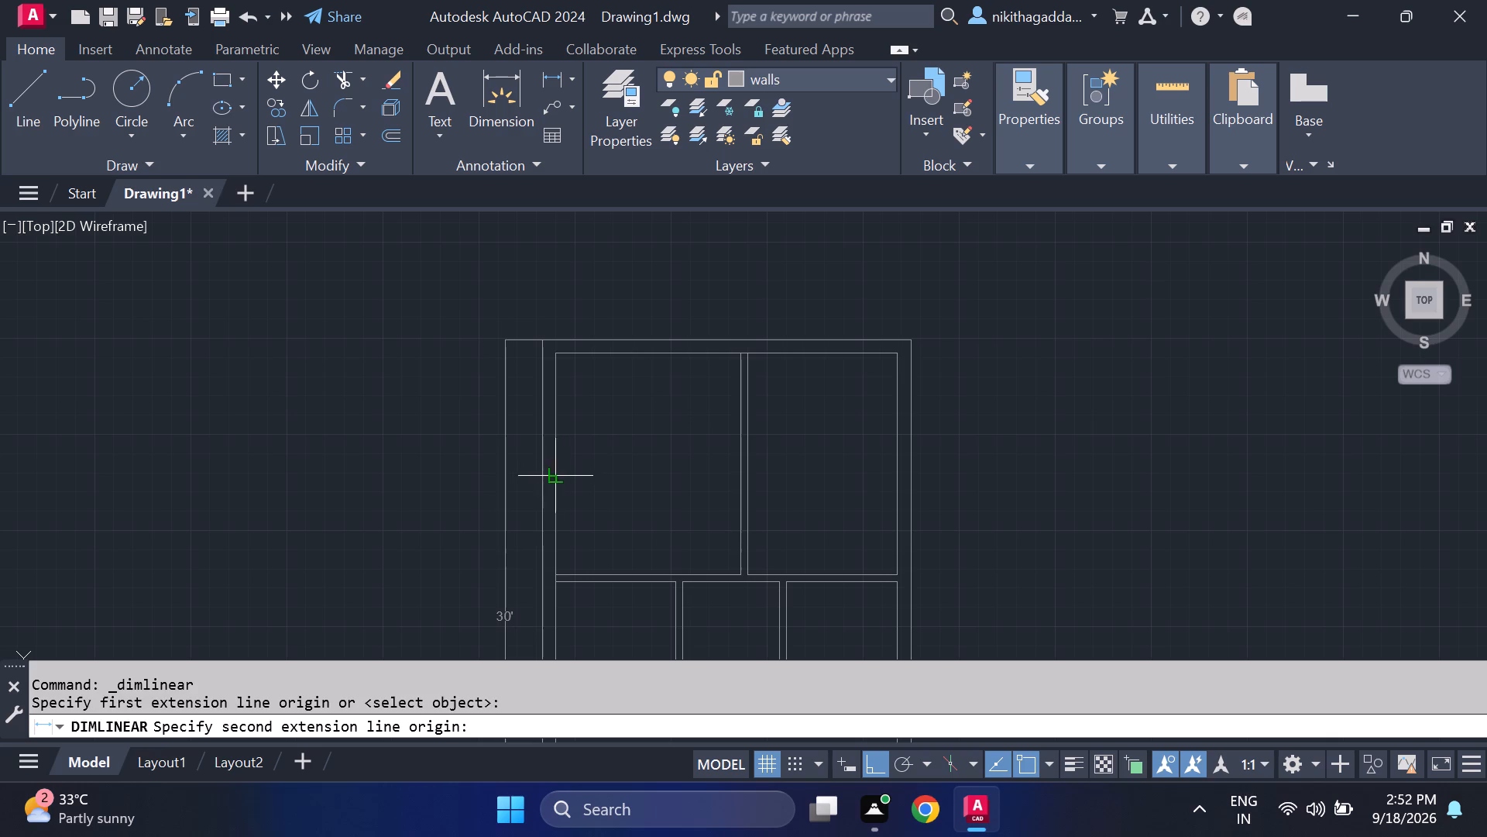
click(740, 485)
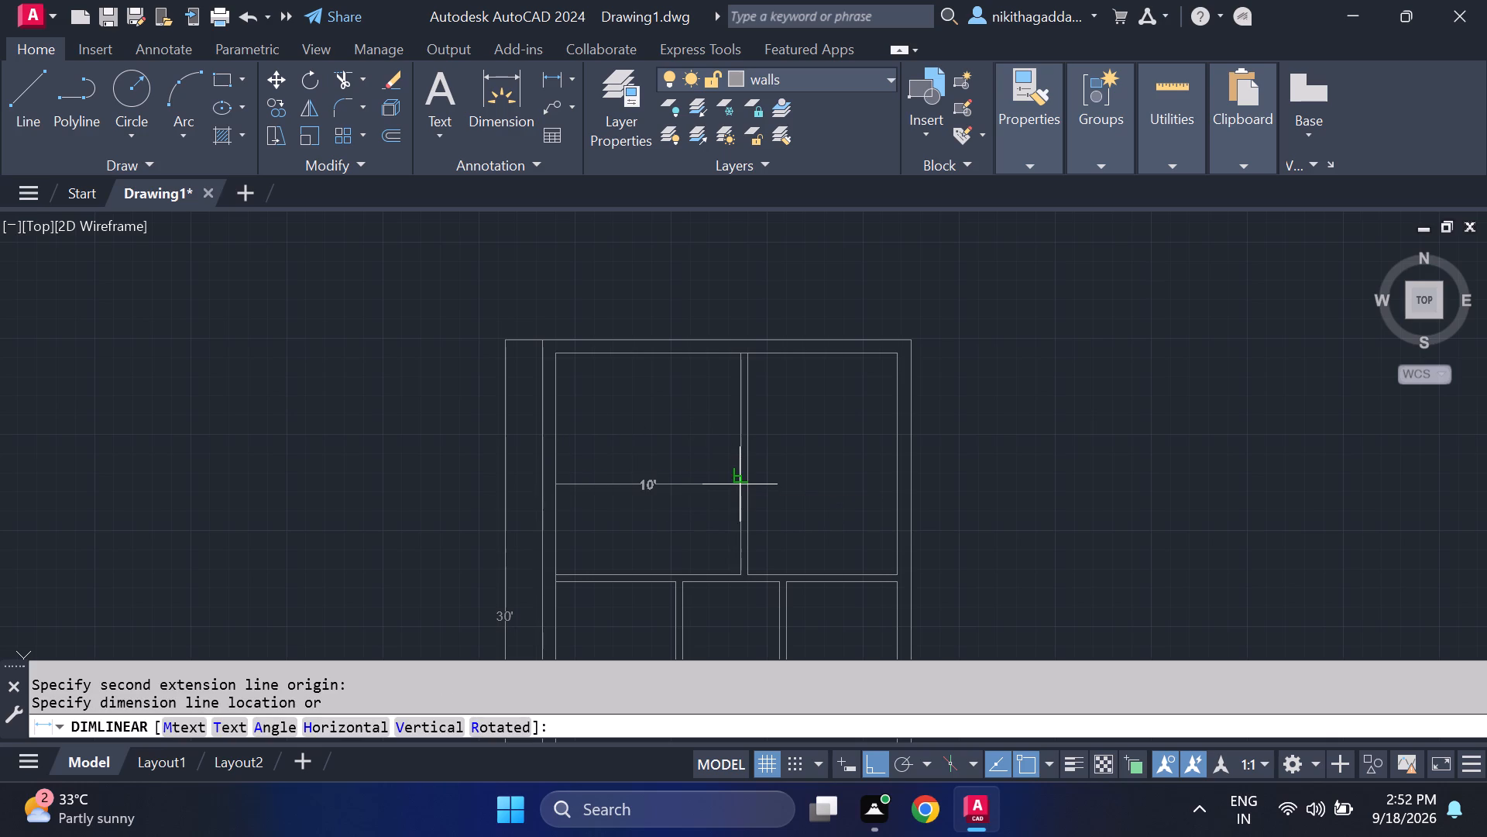
key(Escape)
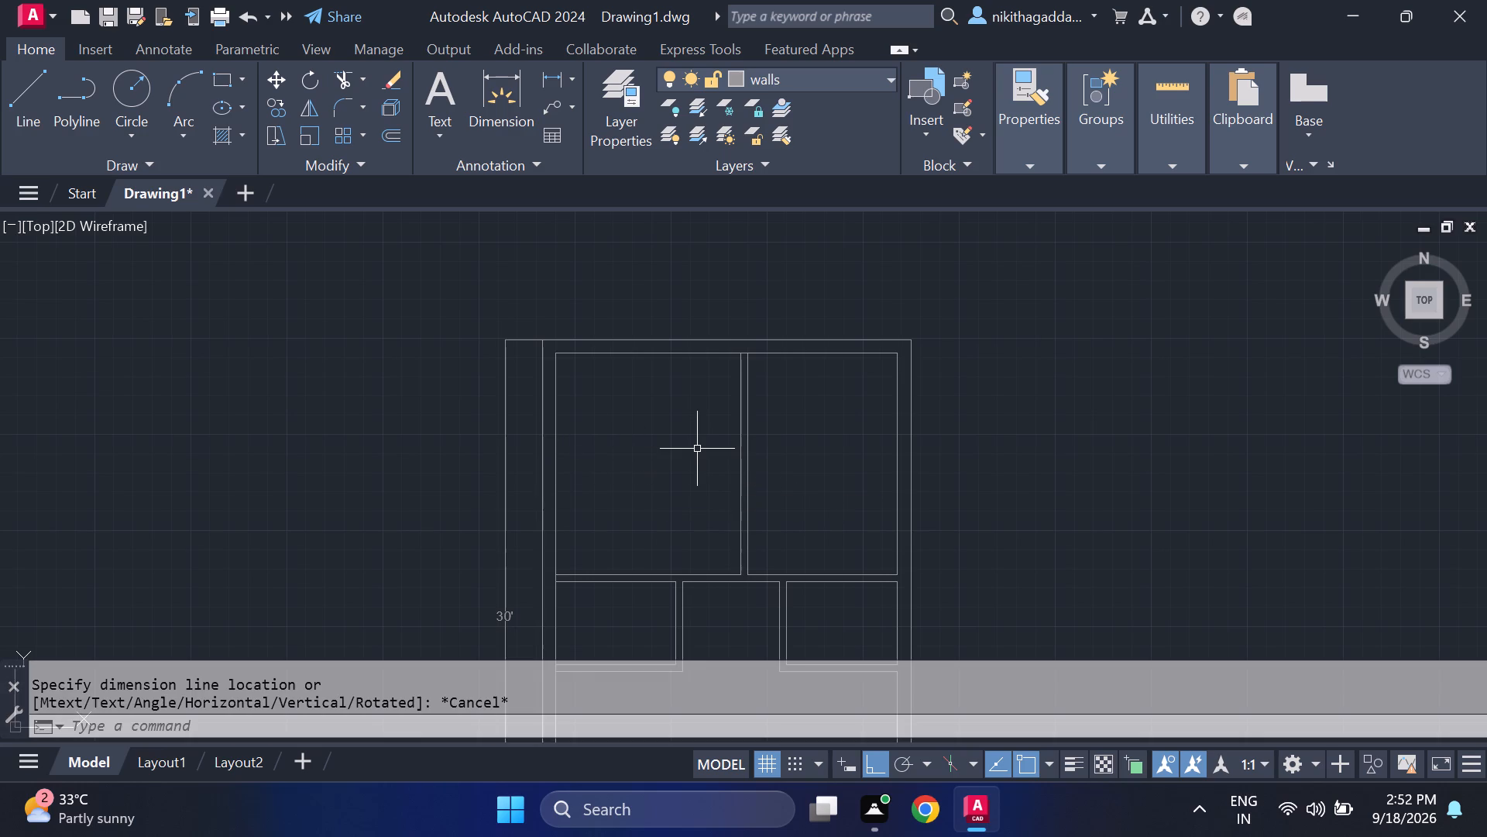
click(549, 76)
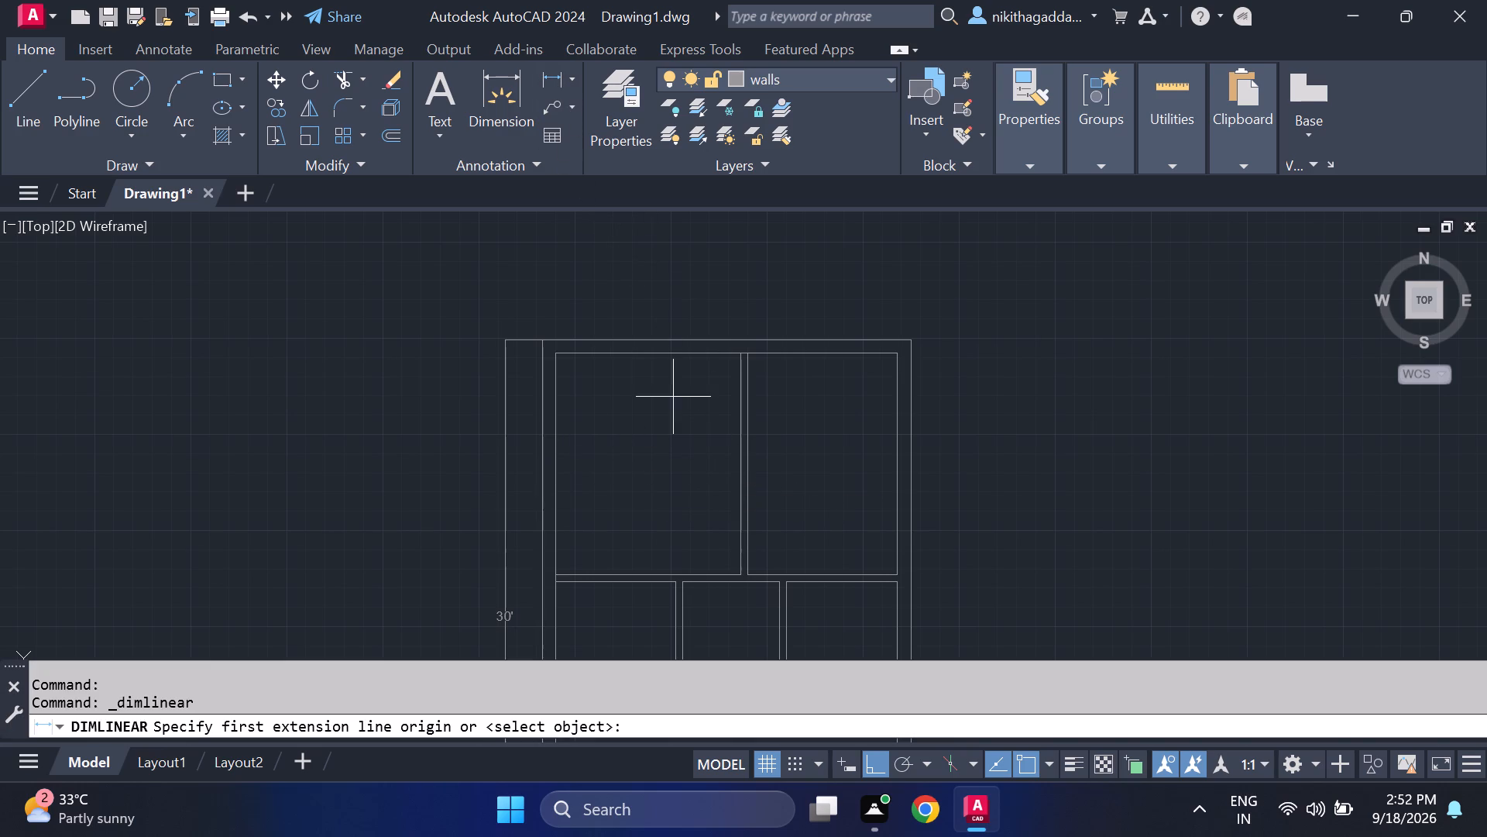
click(661, 360)
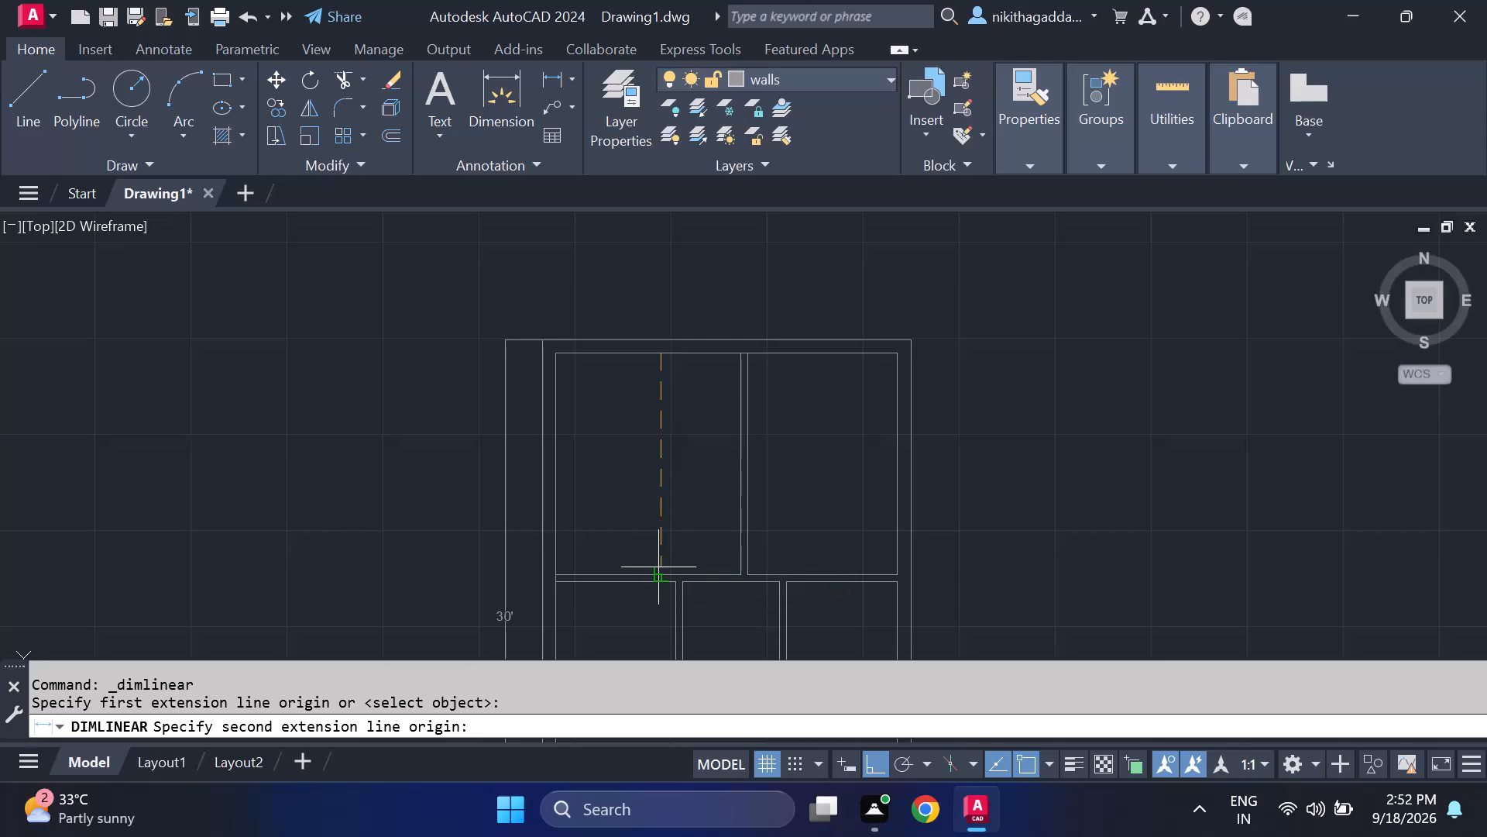
click(658, 567)
key(Escape)
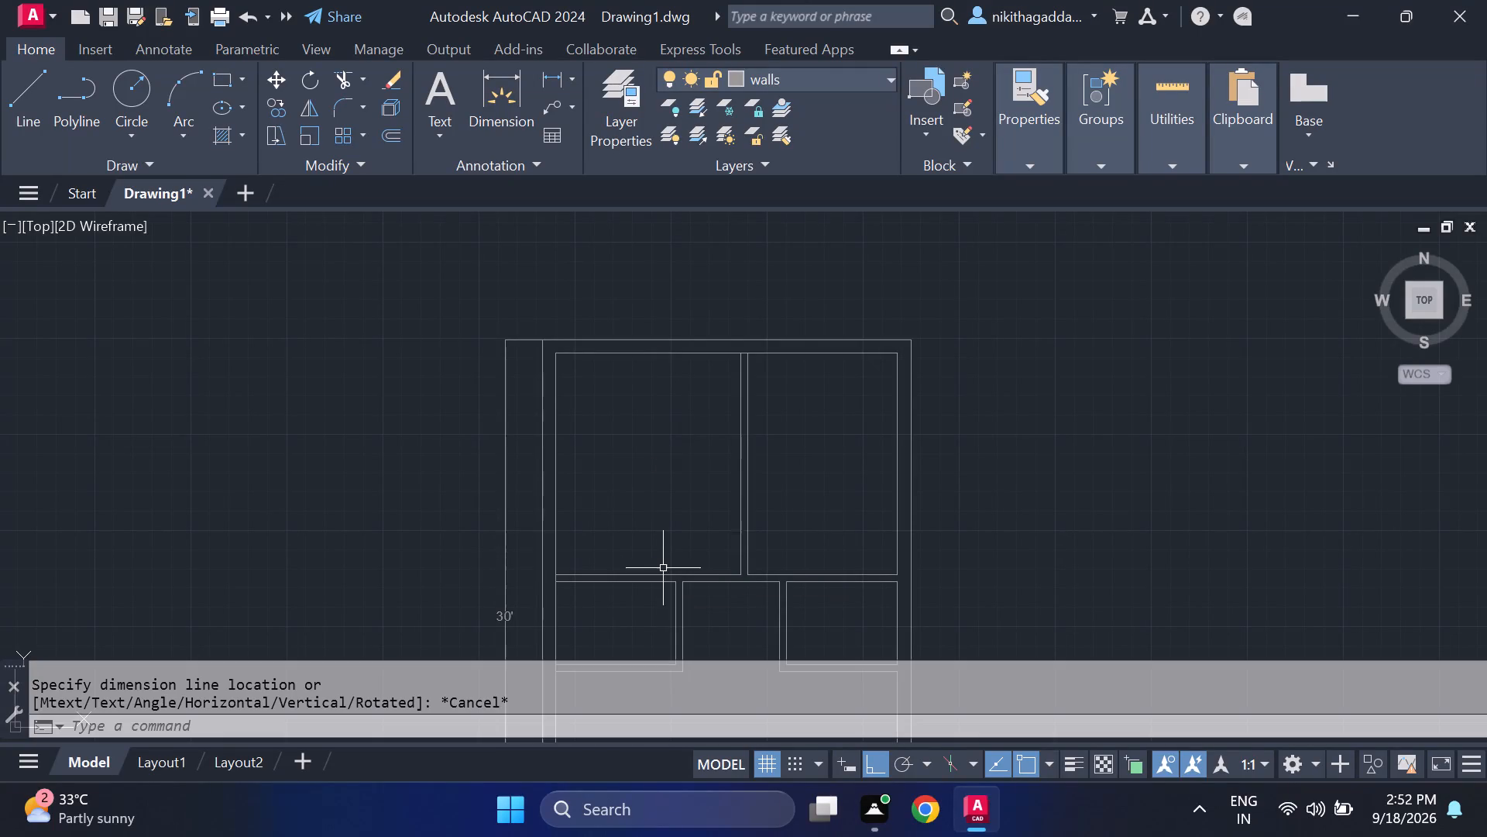
Check the upper-right room's inner width and height with linear dimension previews, without placing the dimensions.
click(544, 77)
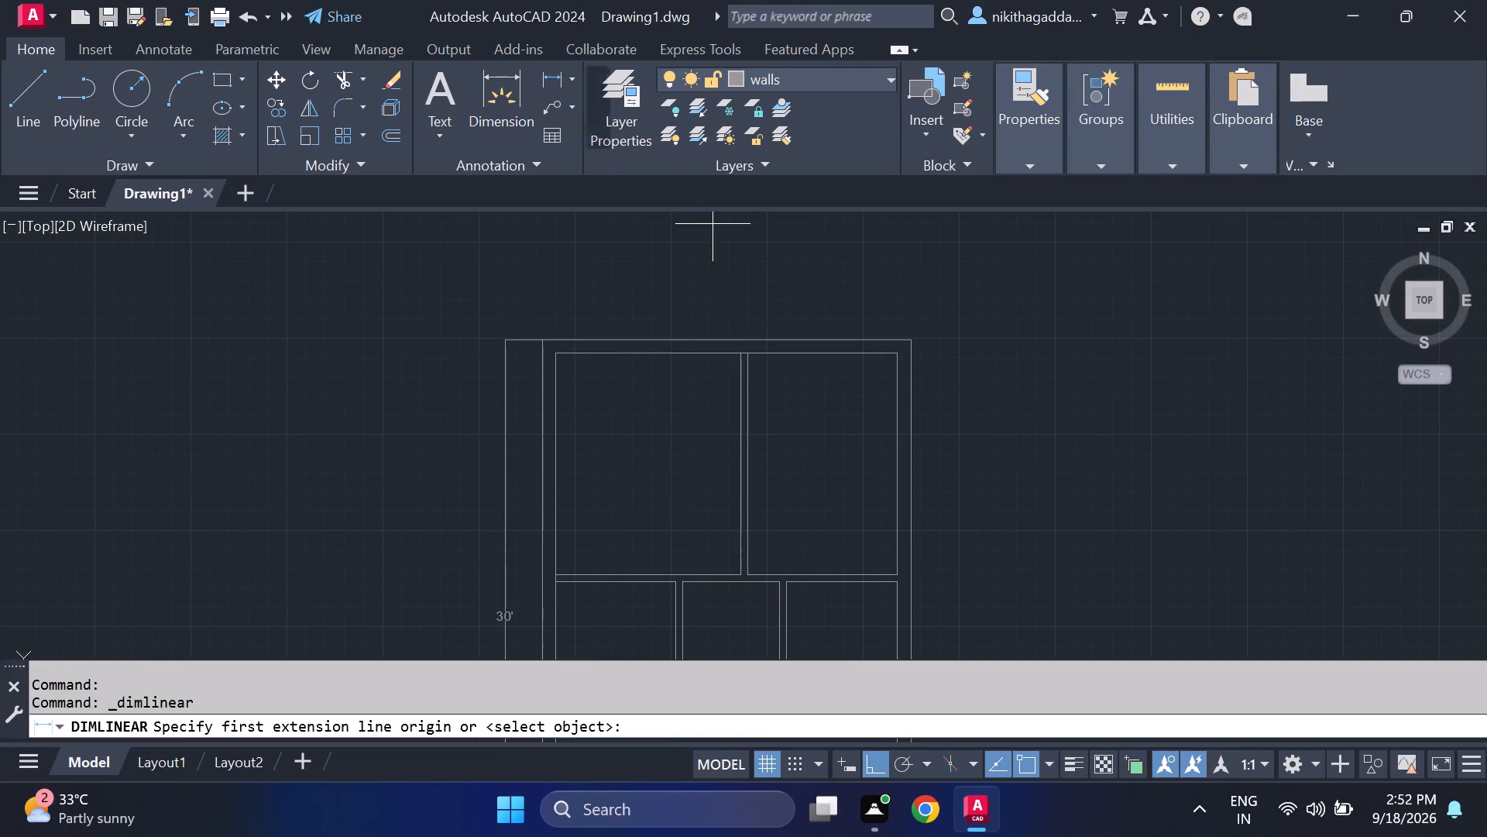
click(754, 477)
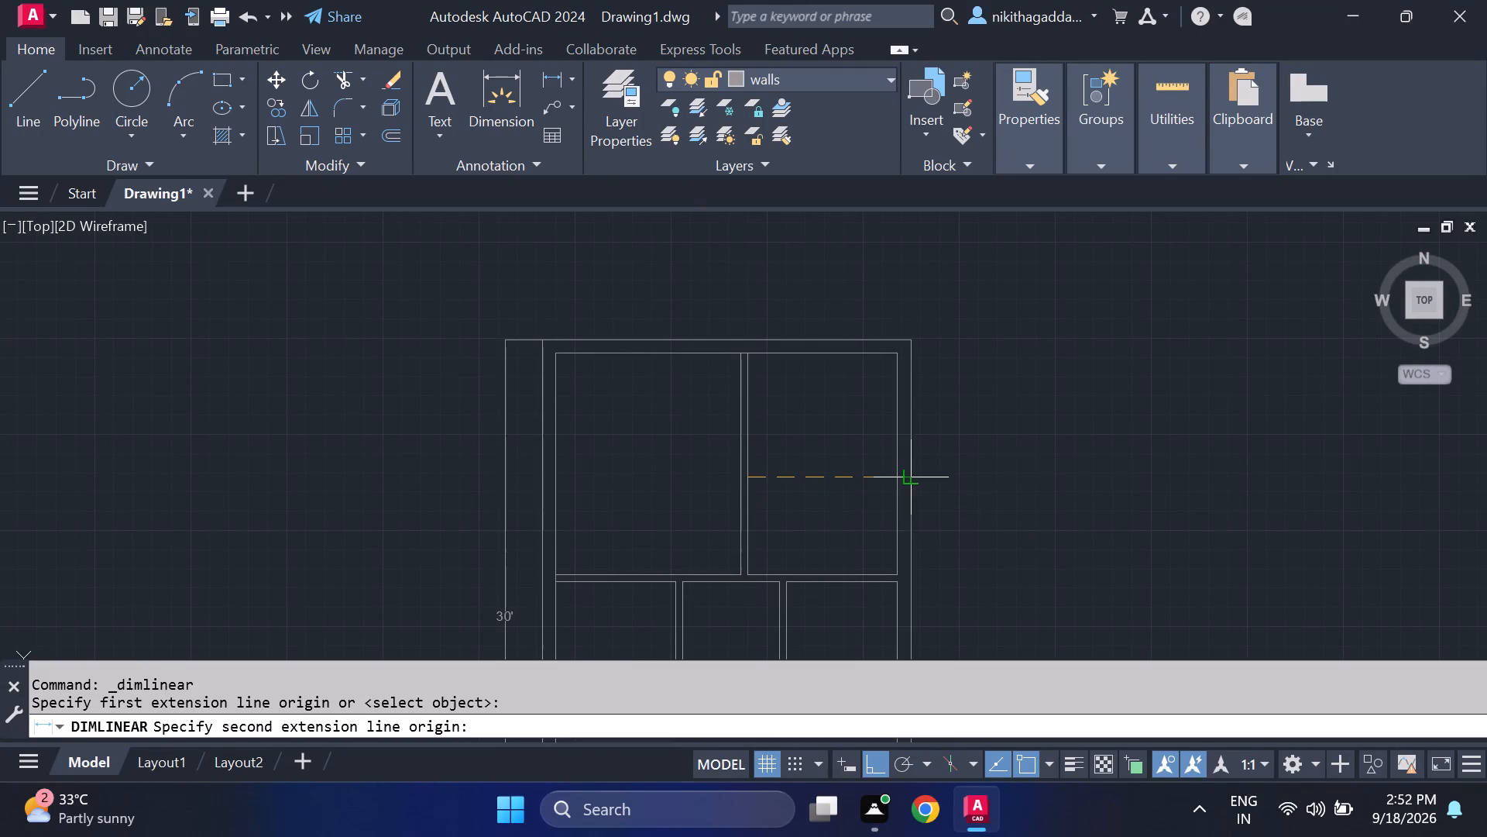
click(895, 484)
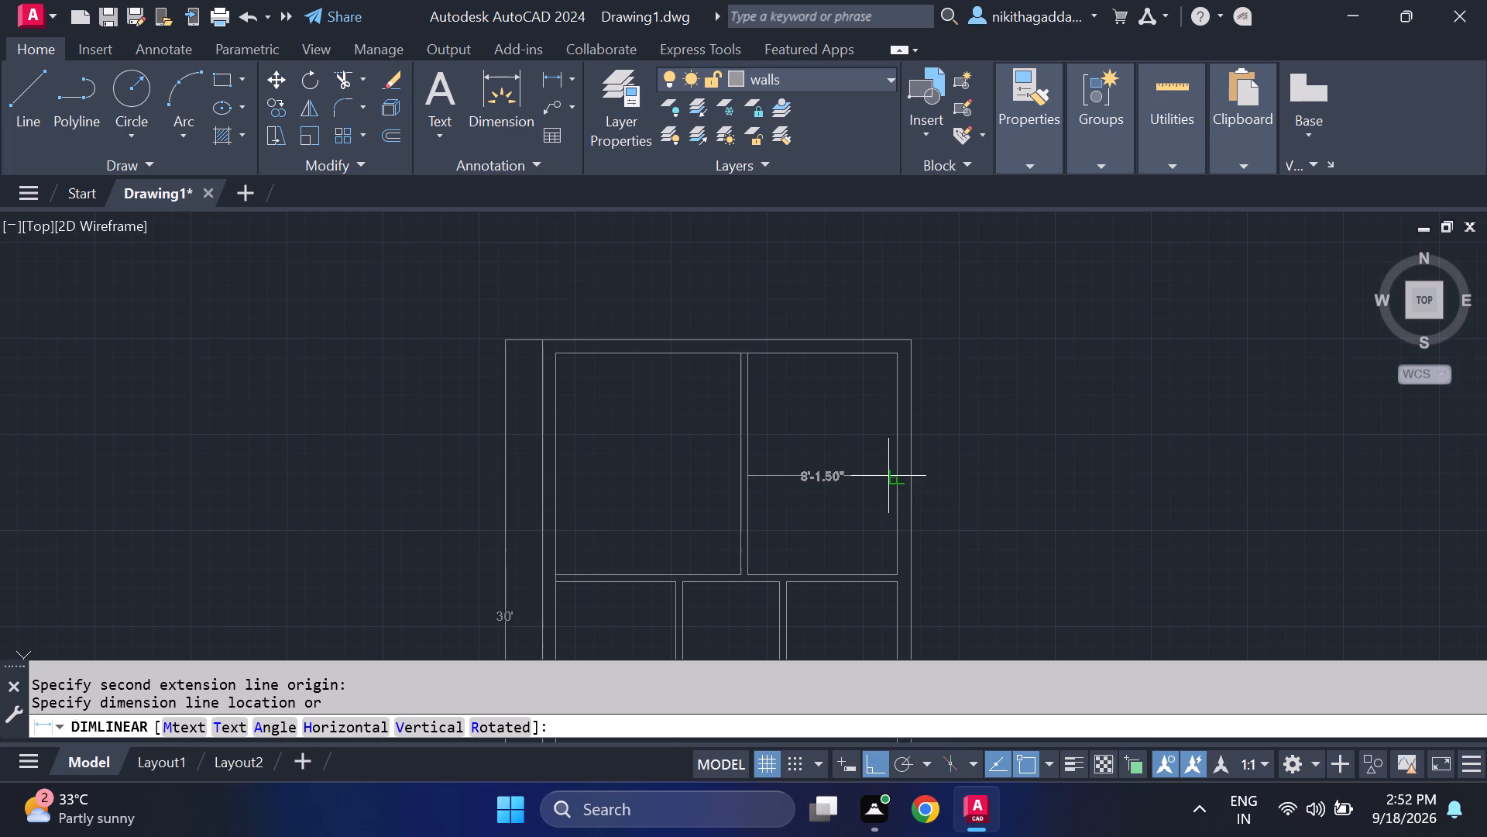
key(Escape)
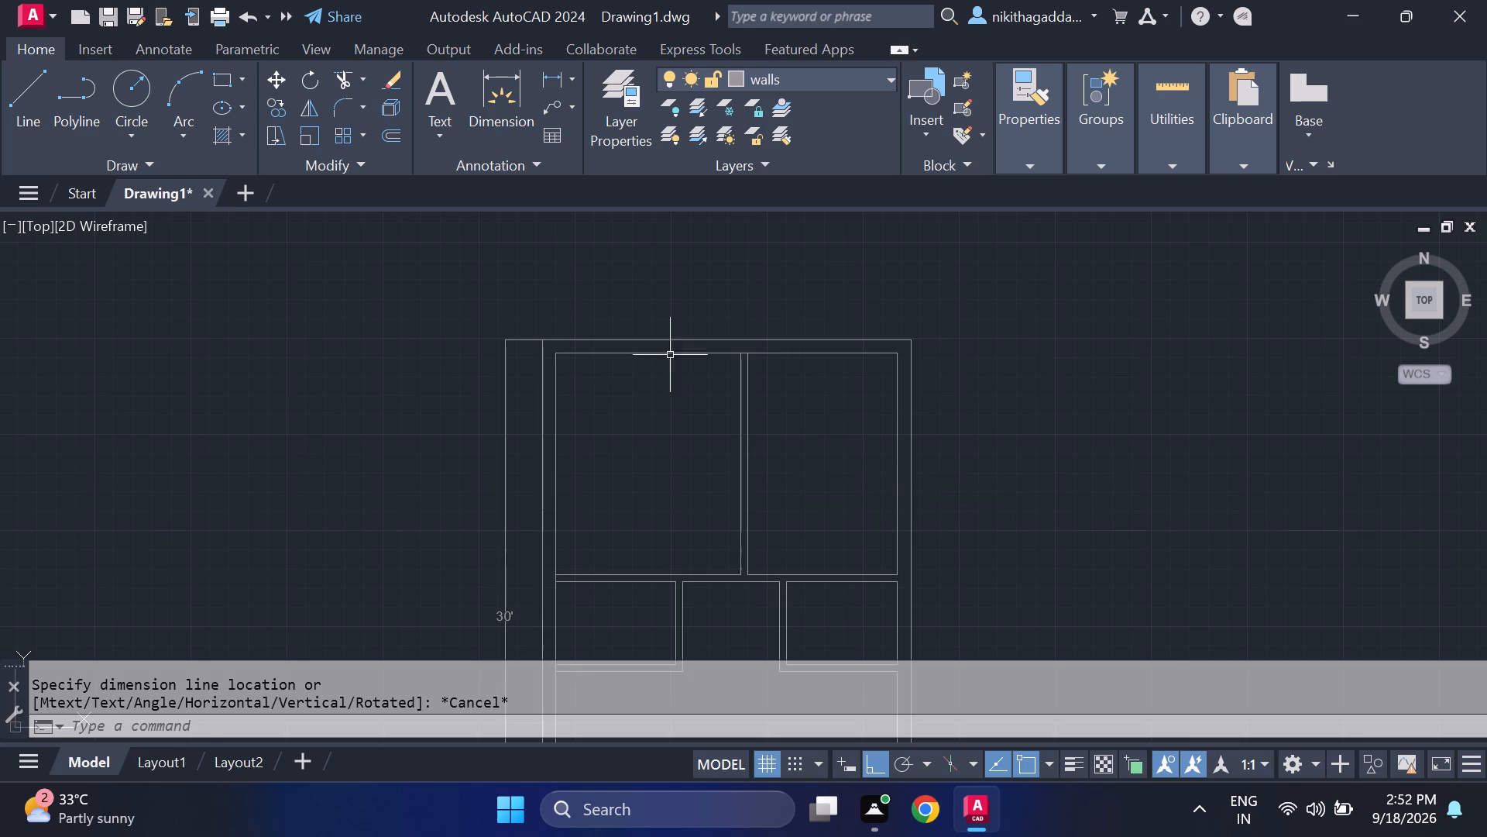
drag(550, 77, 557, 86)
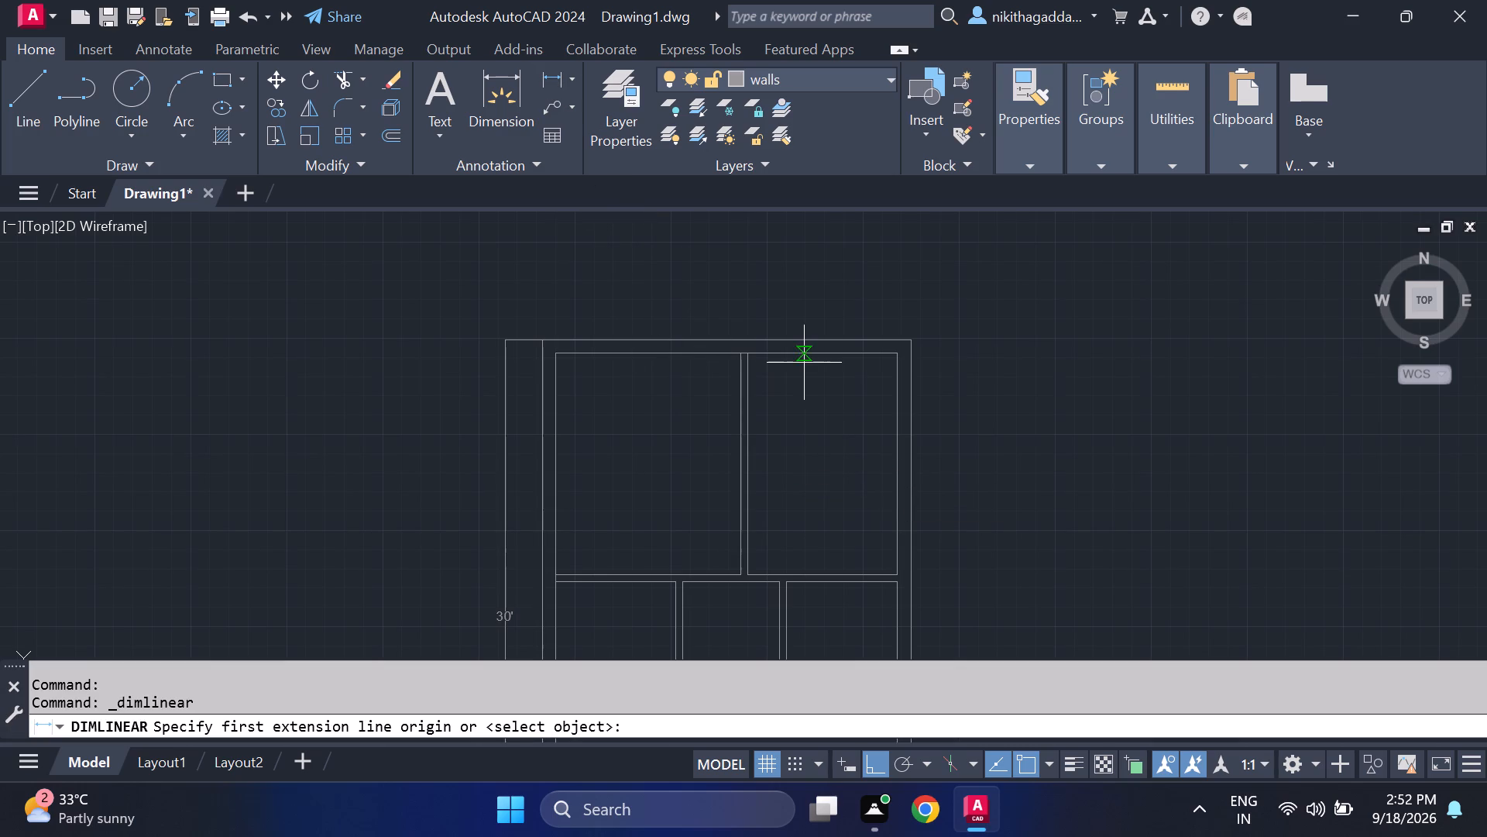
click(795, 357)
drag(808, 570, 799, 564)
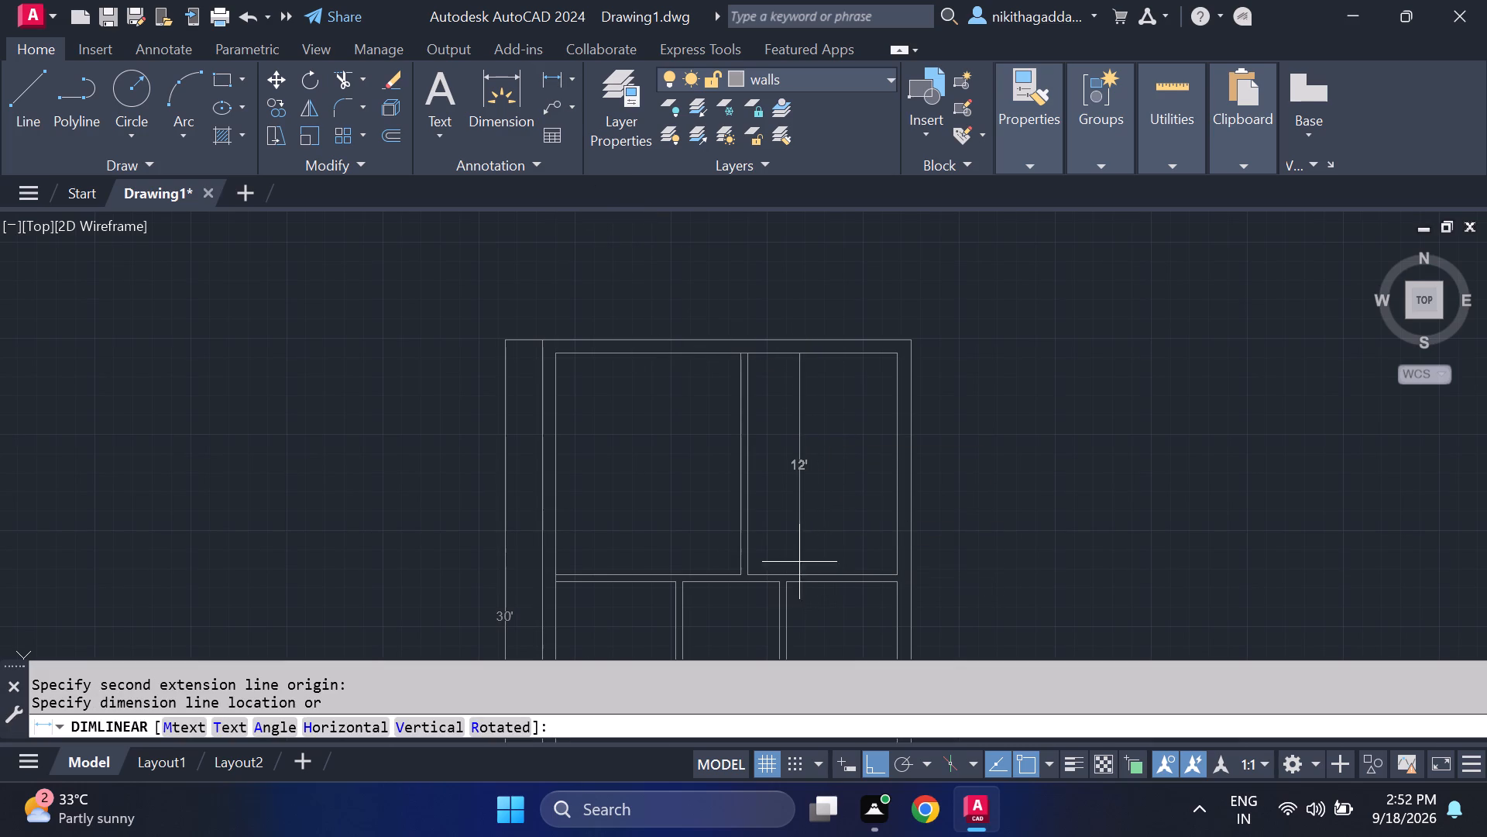
key(Escape)
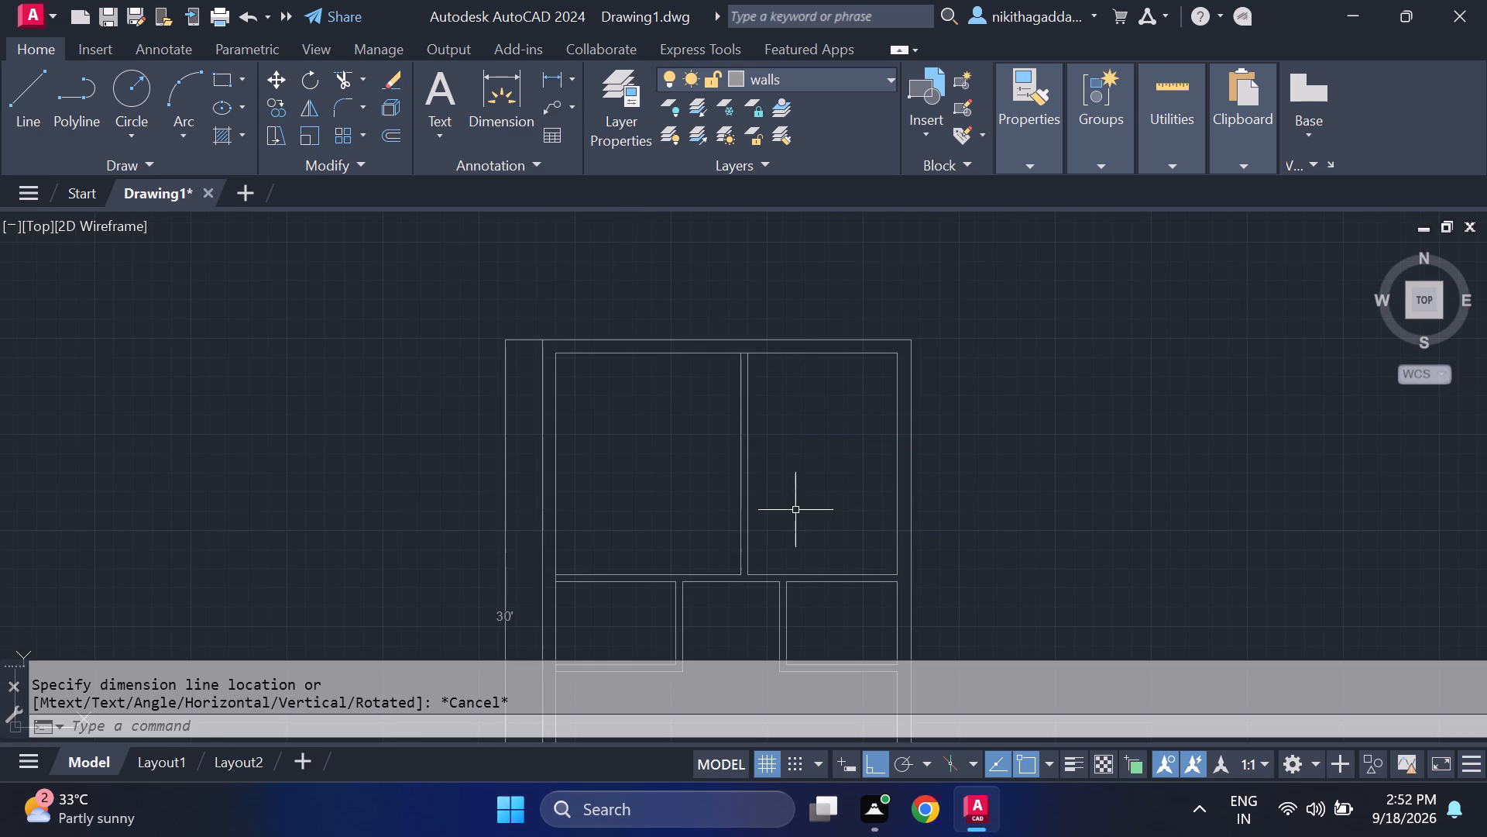
Offset the left outer wall's inner line 11' into the building.
scroll(781, 546, down, 1)
middle_drag(804, 591, 766, 415)
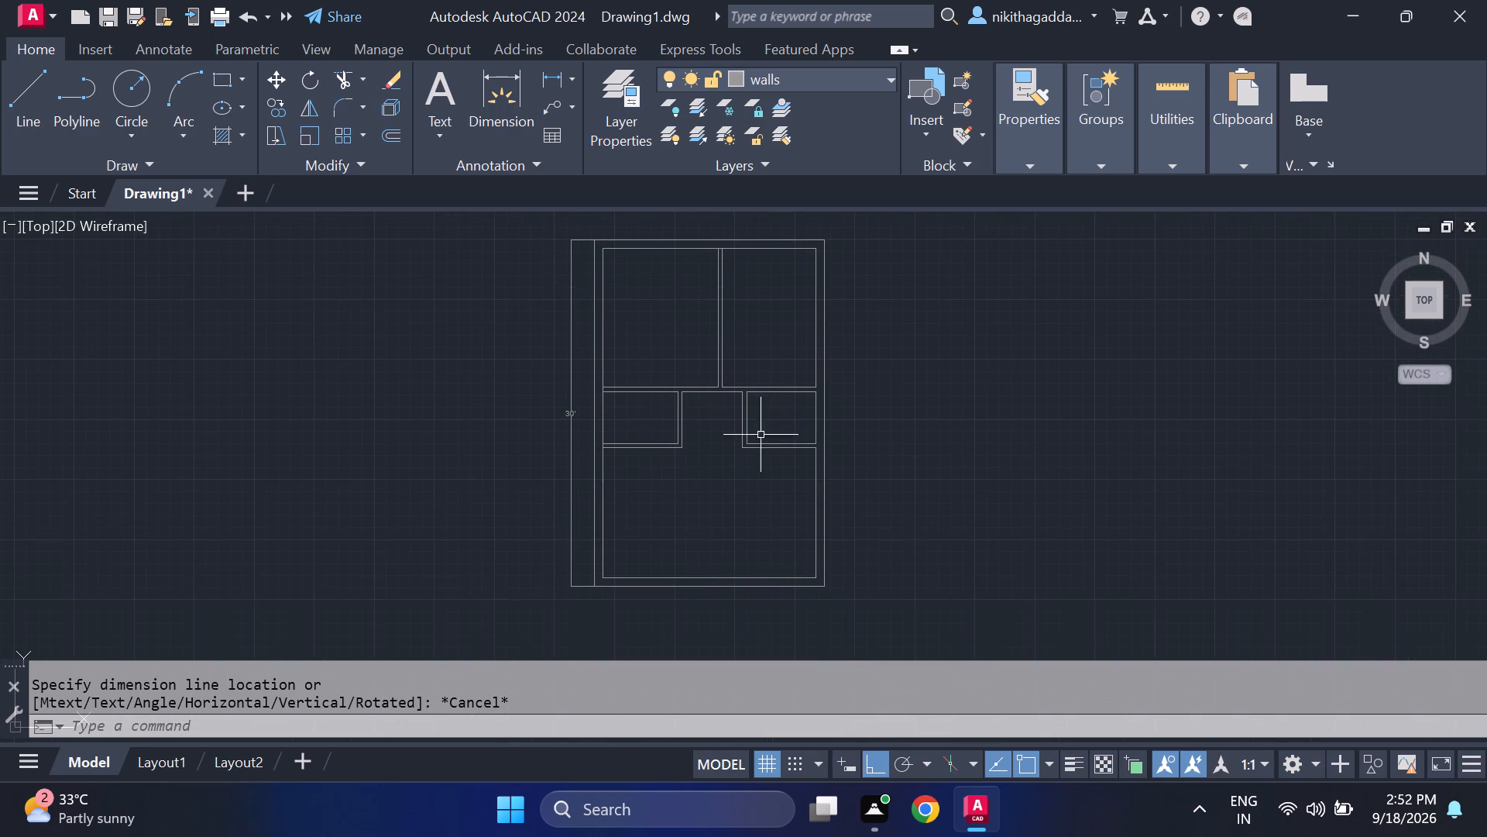
scroll(623, 497, up, 2)
text(of)
key(Return)
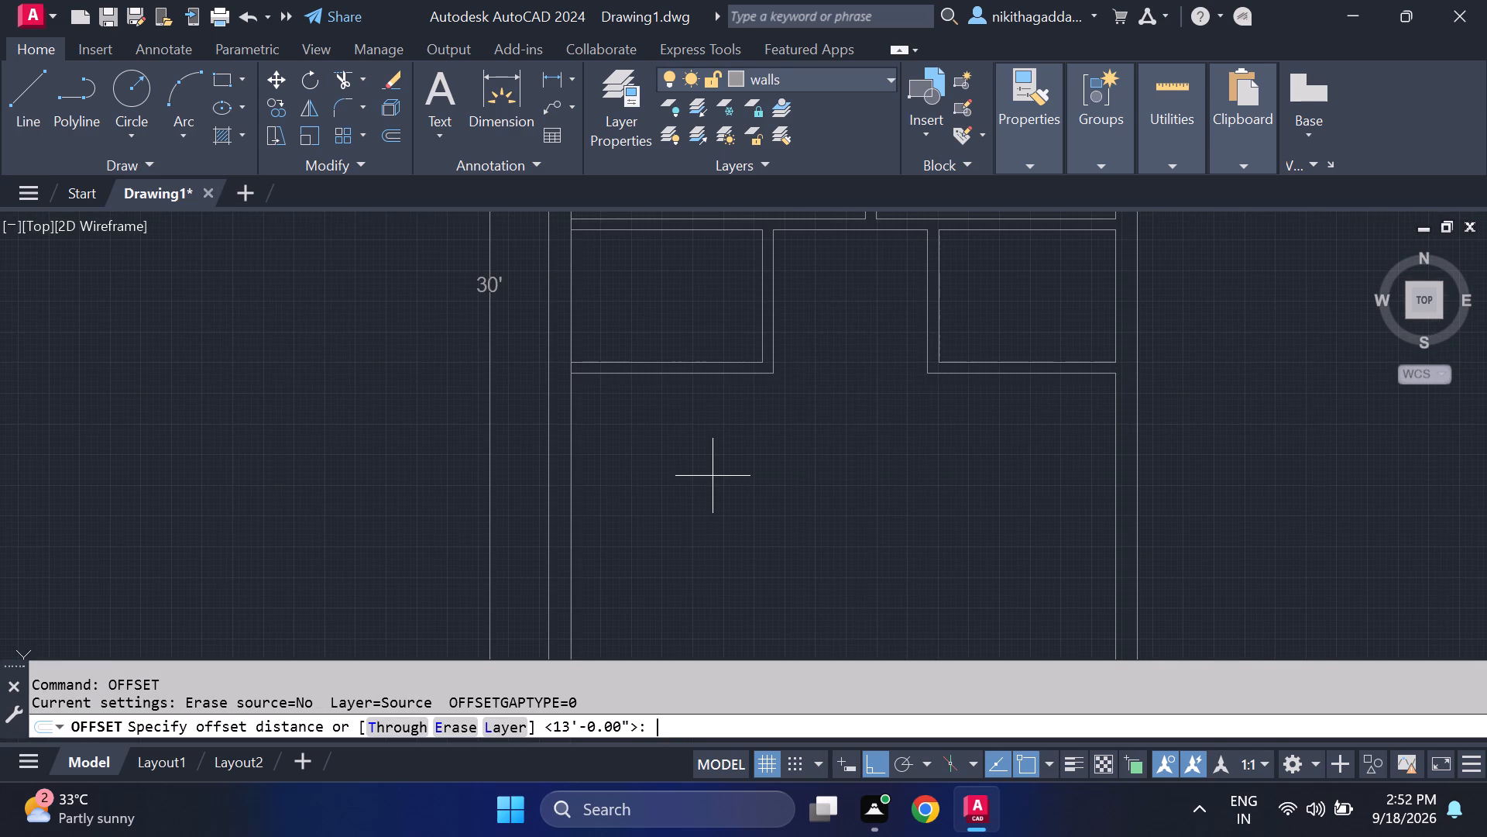
text(11')
key(Return)
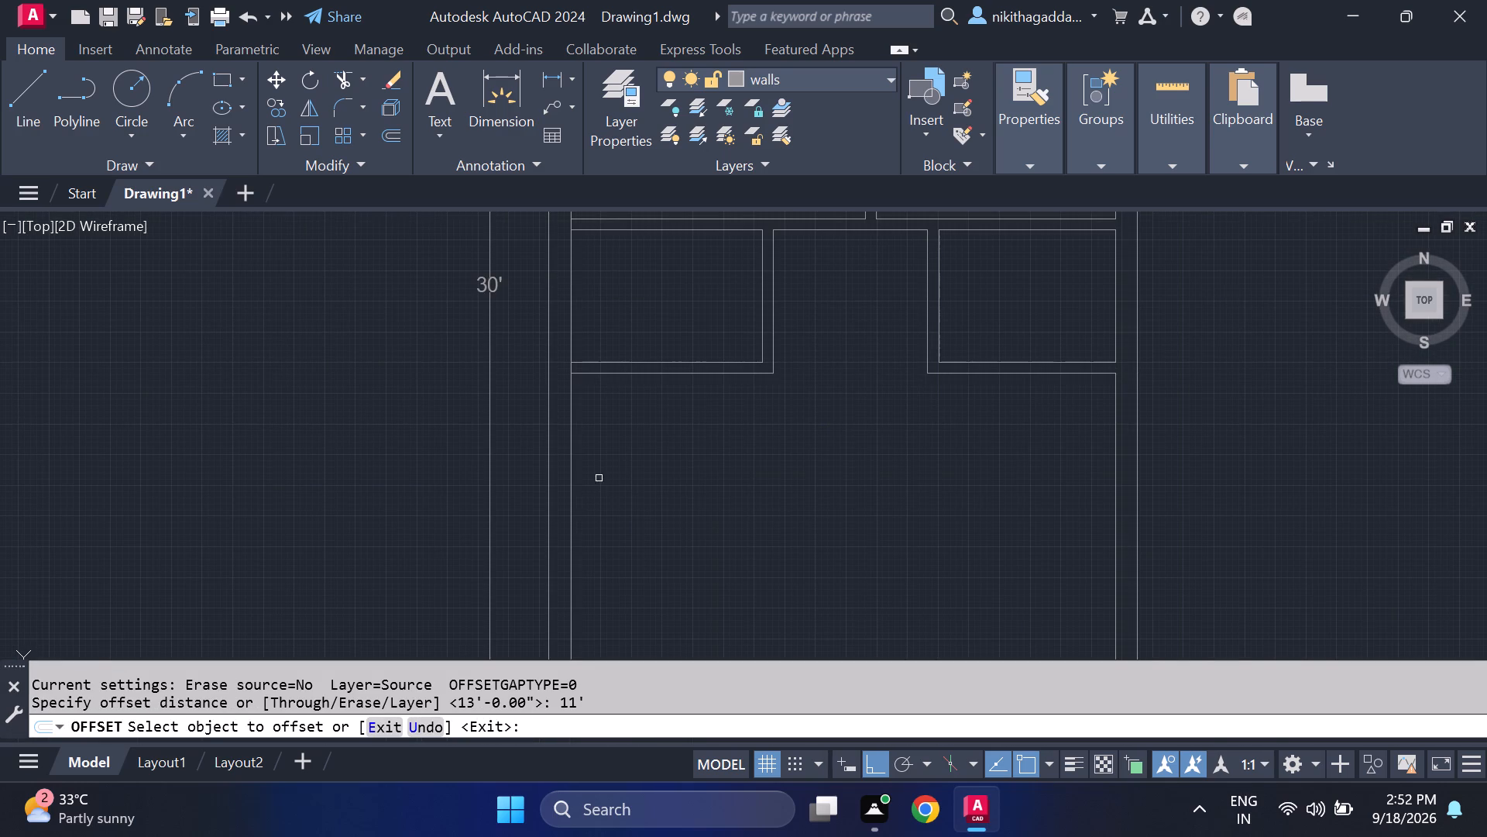
click(572, 522)
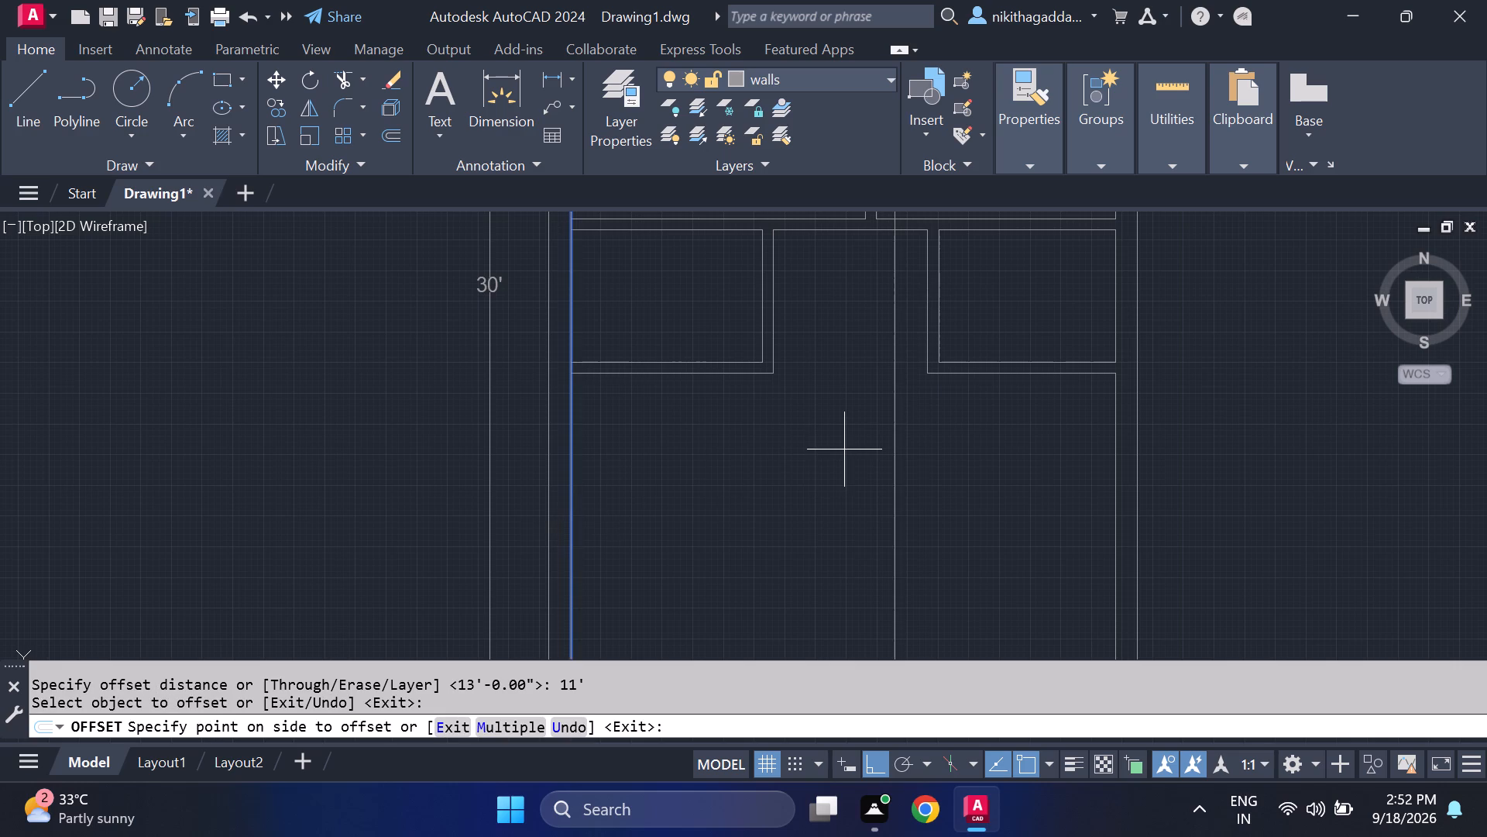
click(844, 449)
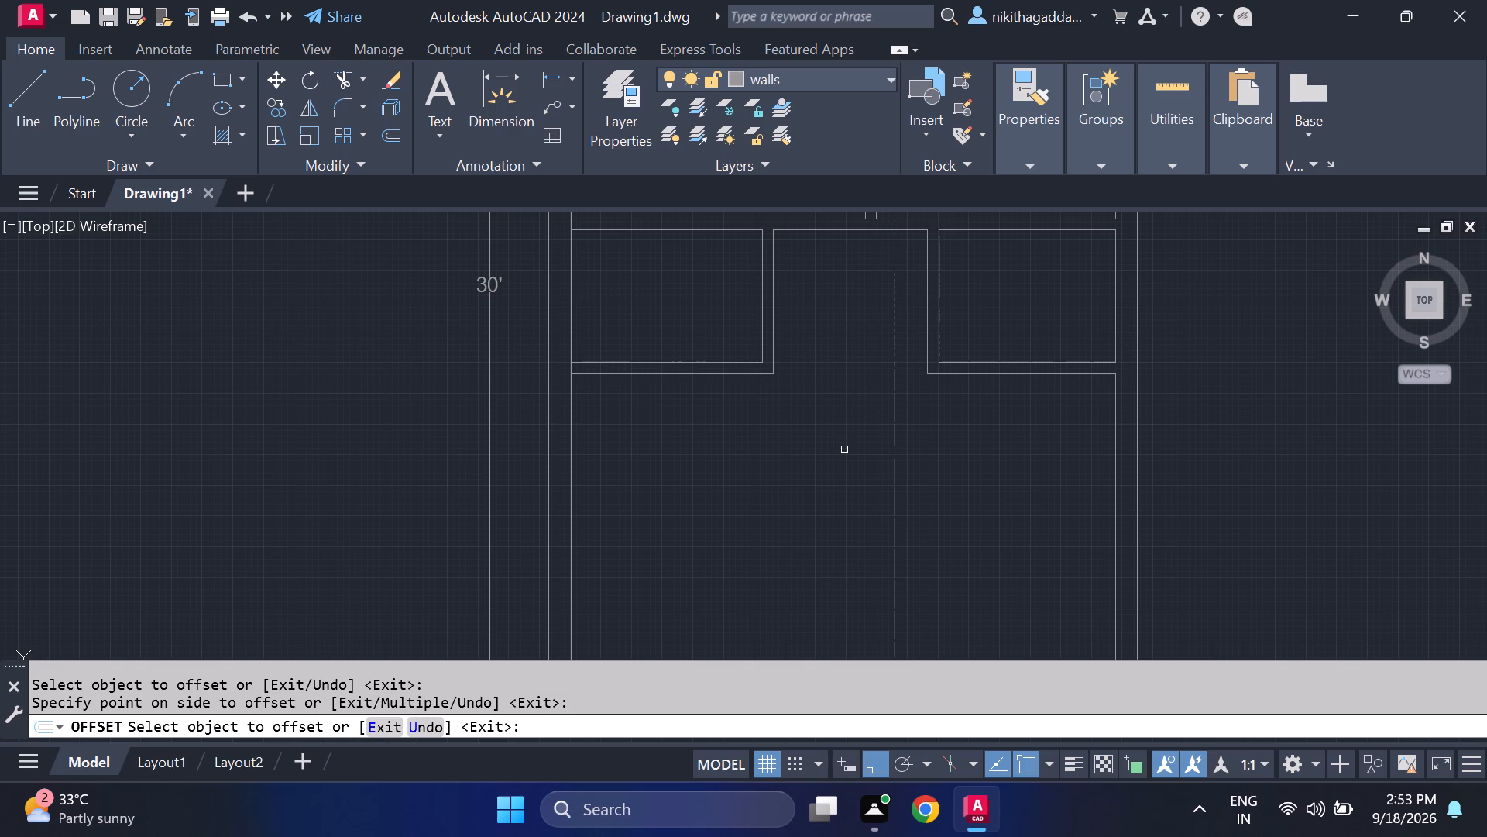
key(Escape)
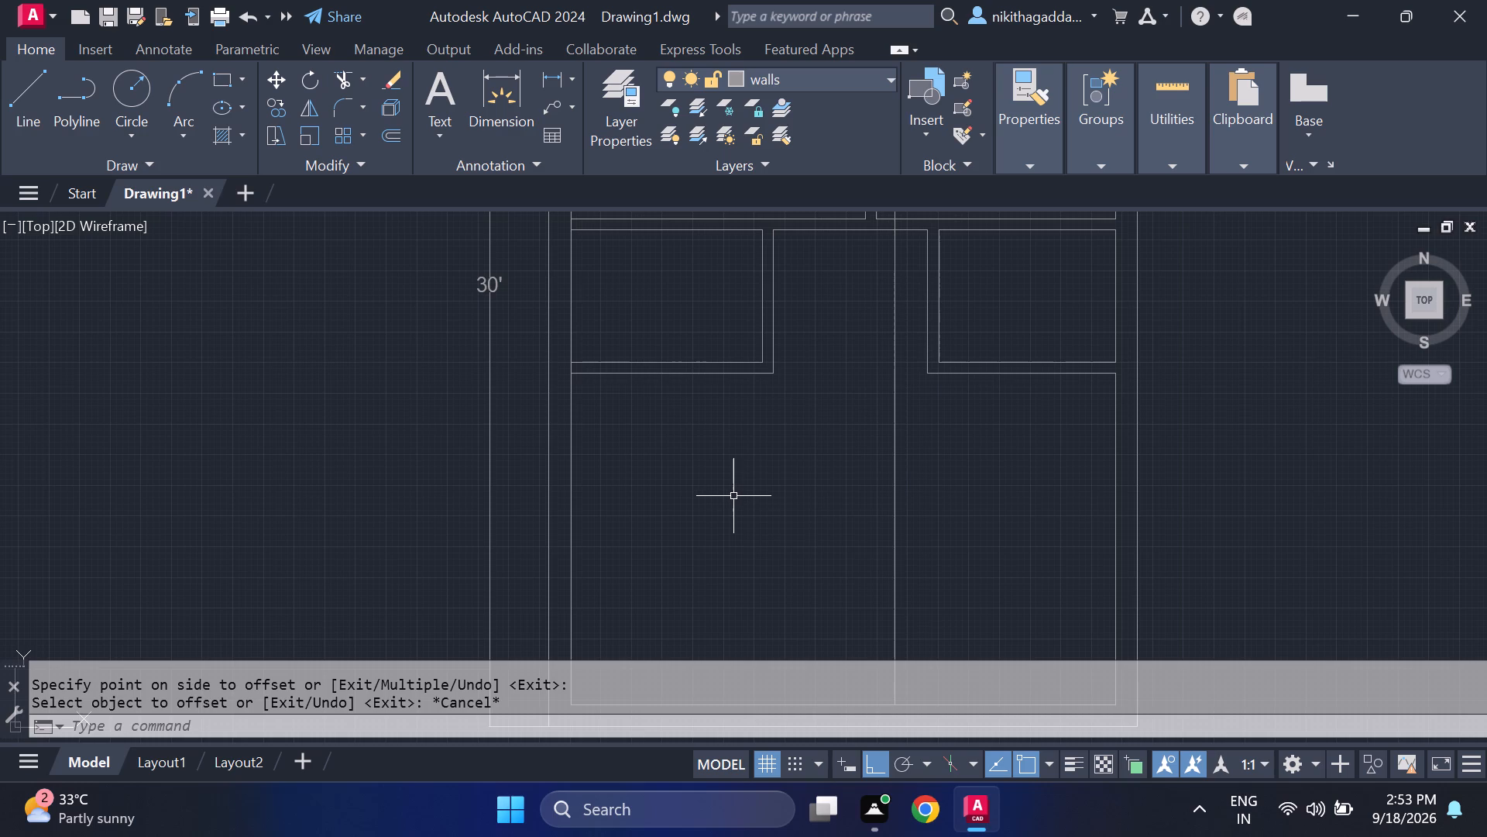
Offset the lower line of the left middle room's bottom partition 11' downward, entering 6' at the side-point prompt.
text(of)
key(Return)
text(11')
key(Return)
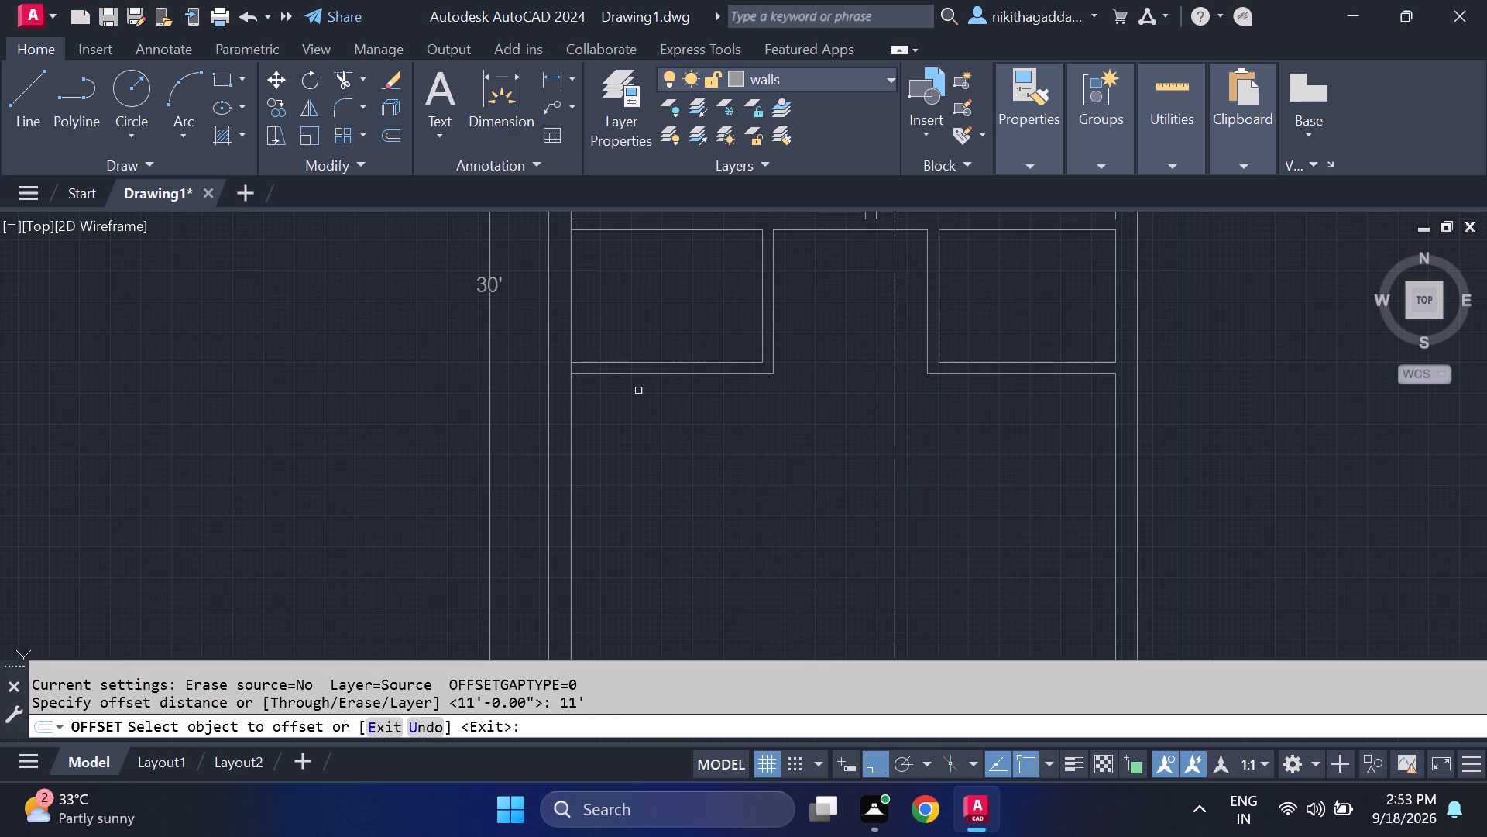
click(643, 372)
scroll(682, 529, down, 2)
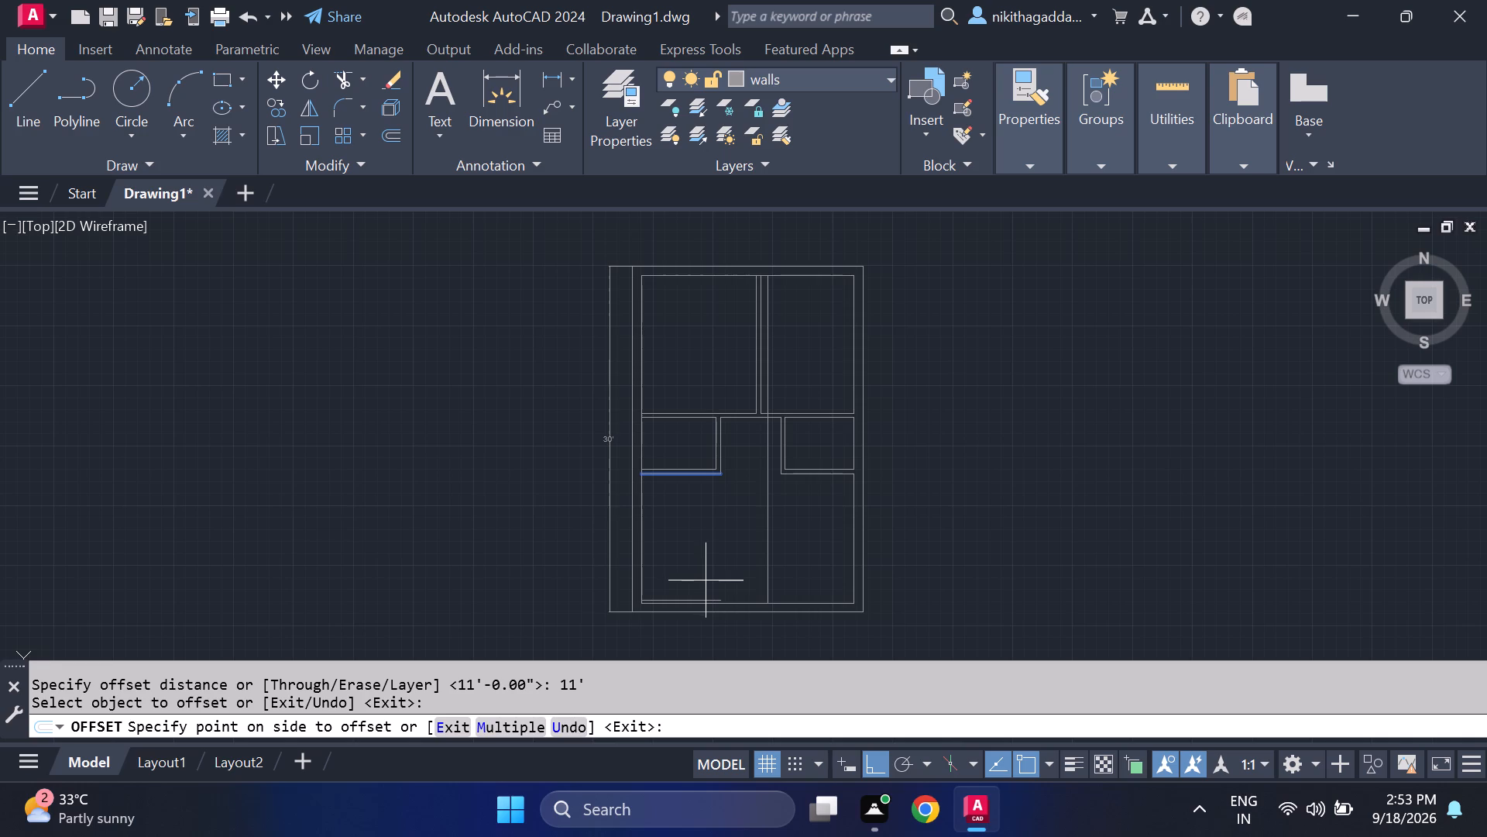
scroll(708, 584, down, 1)
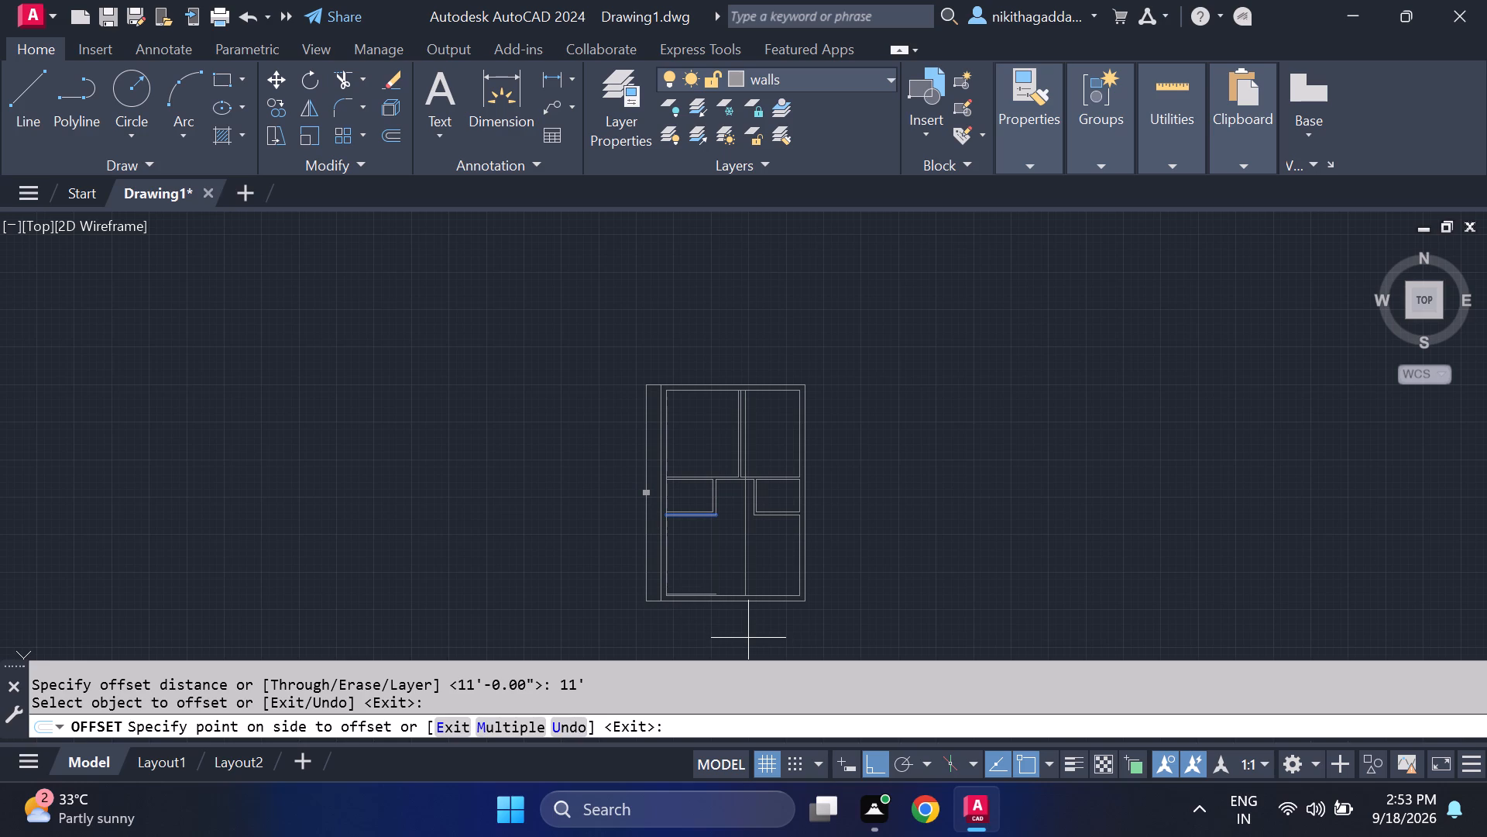
scroll(733, 609, up, 2)
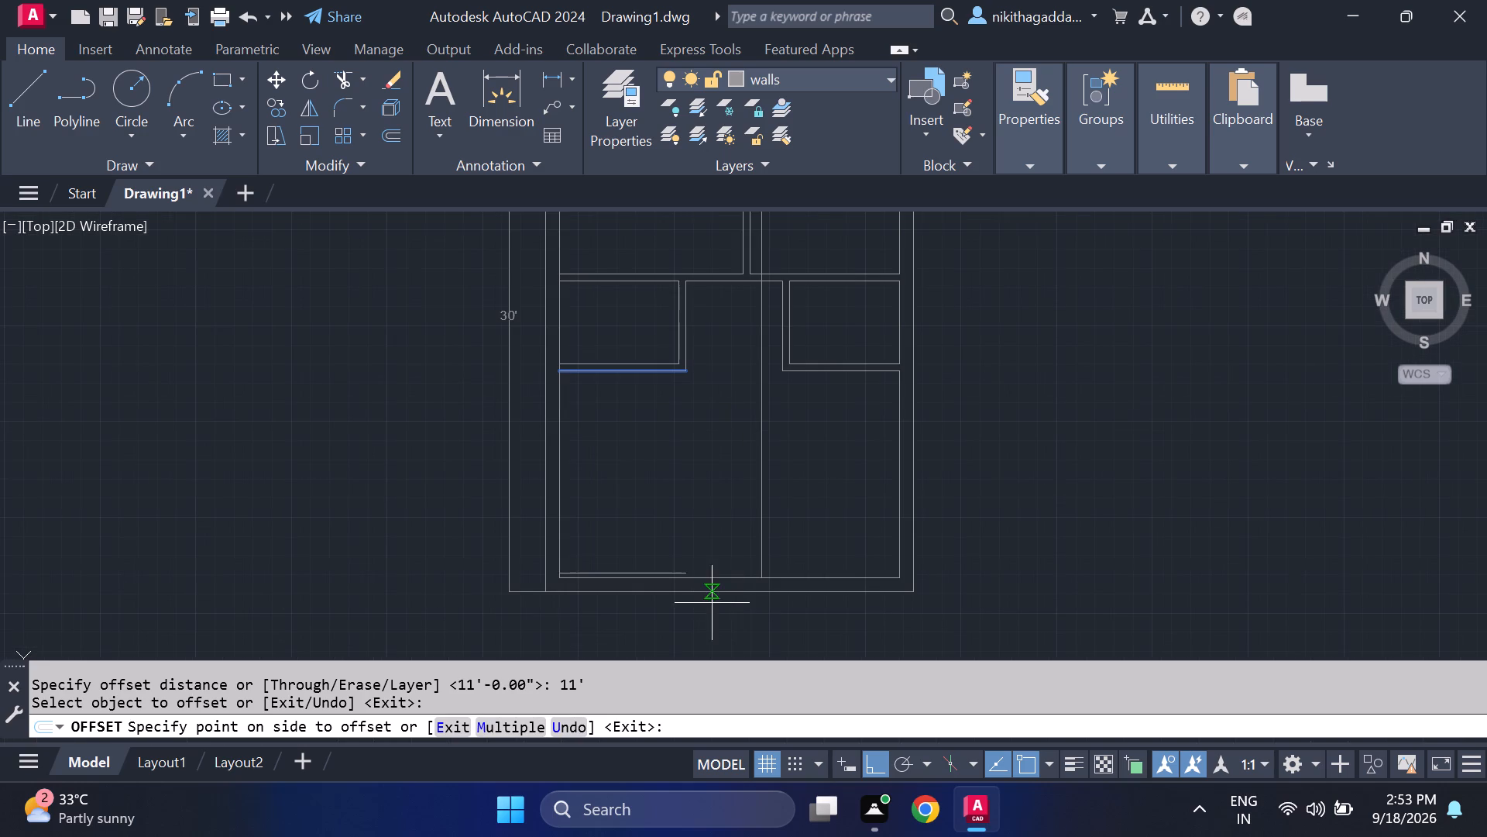
scroll(660, 576, up, 1)
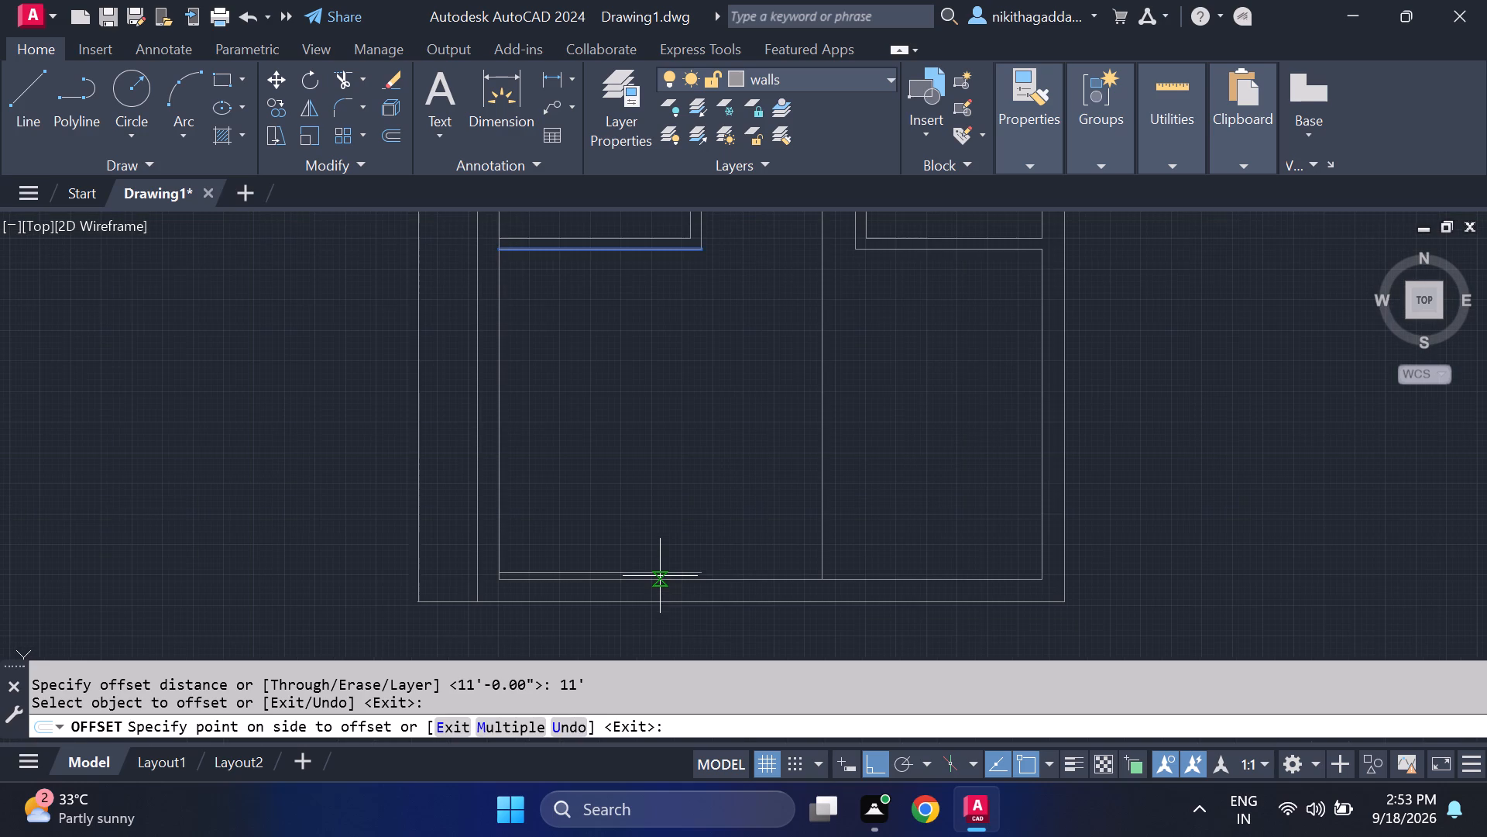
scroll(664, 573, down, 3)
scroll(668, 560, up, 2)
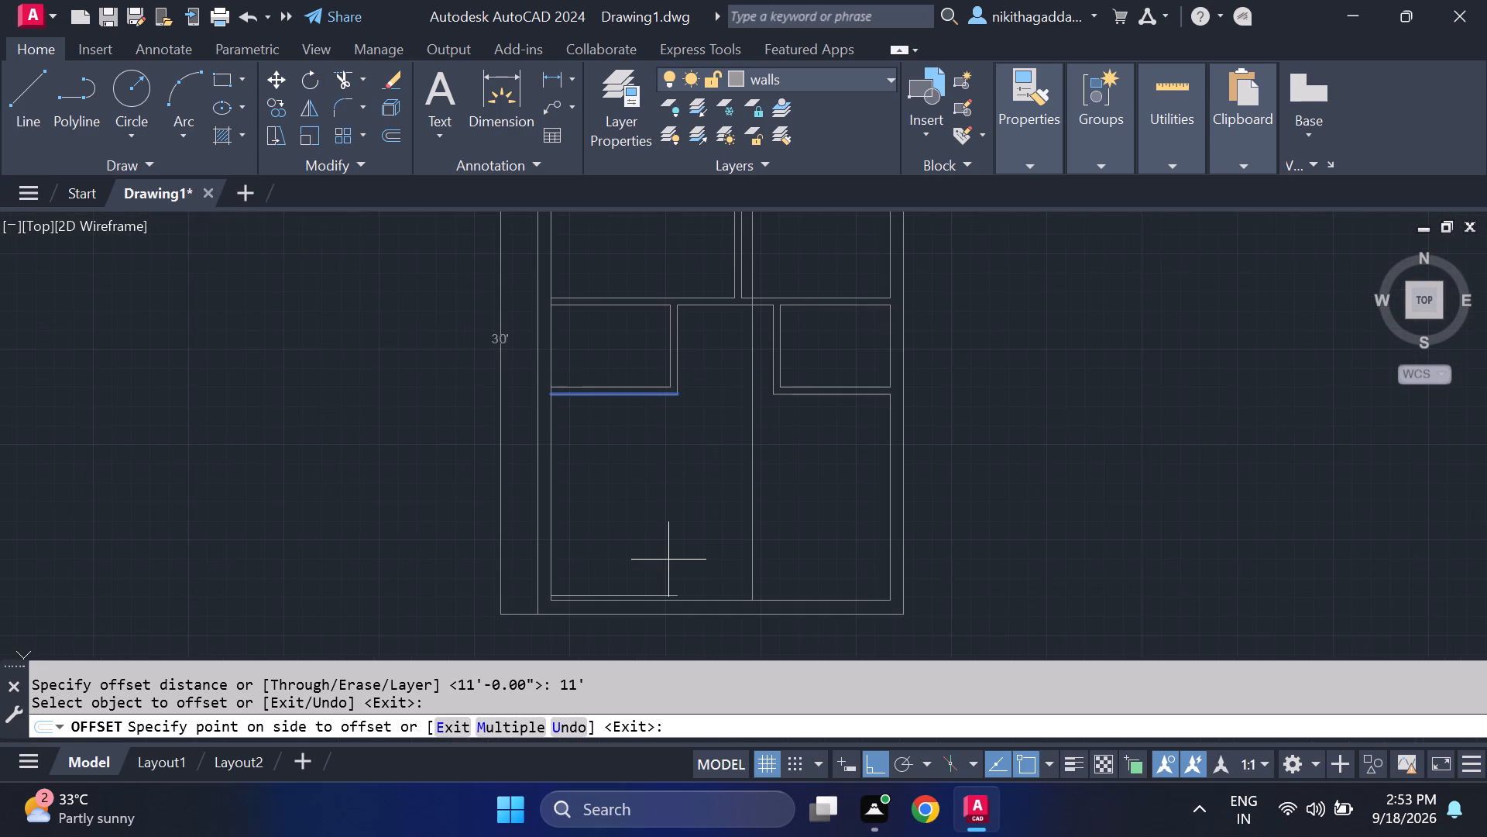
middle_drag(651, 548, 675, 659)
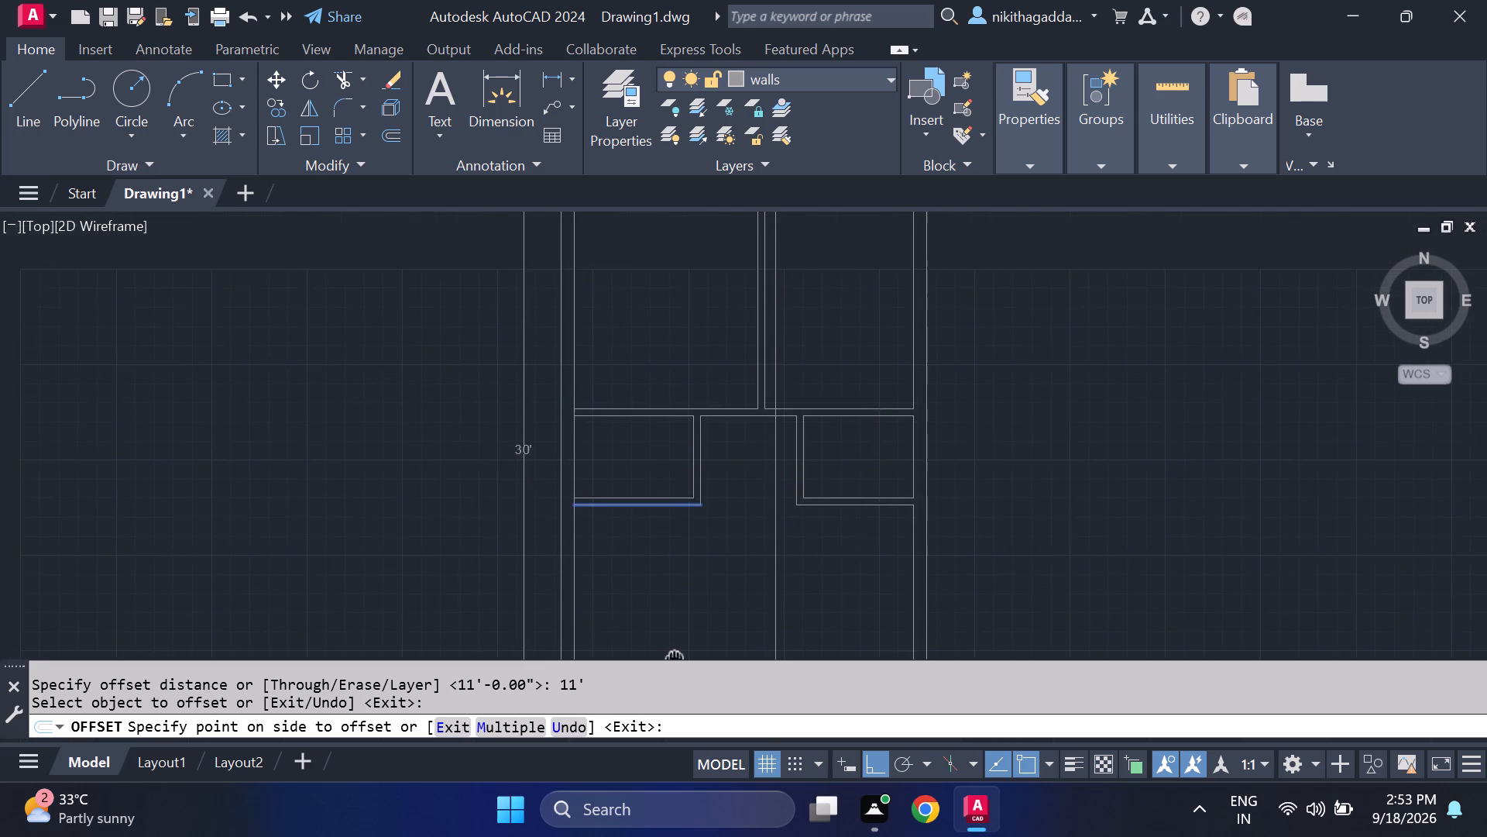
middle_drag(675, 659, 614, 694)
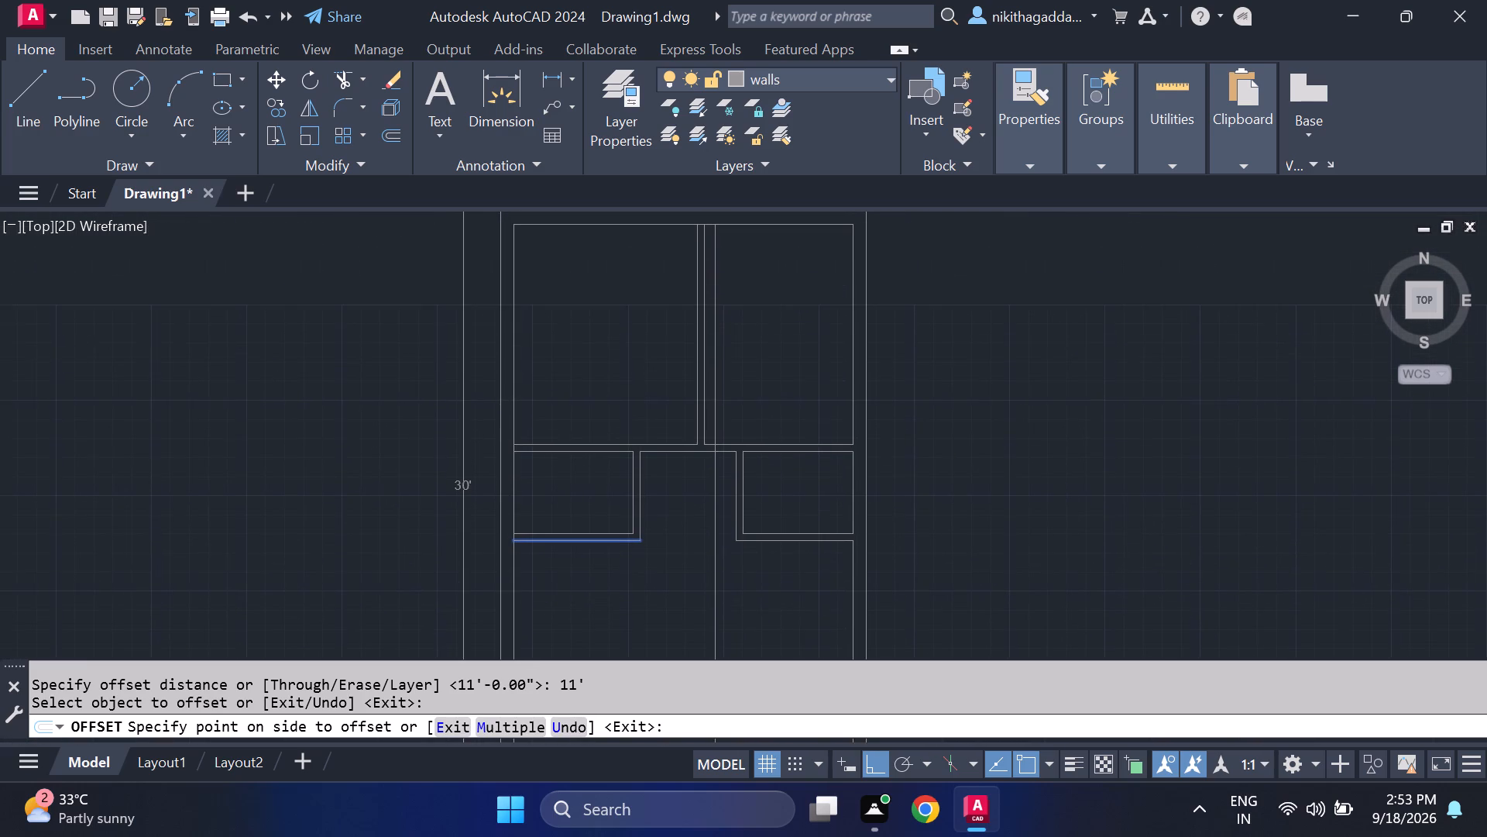
middle_drag(614, 694, 593, 582)
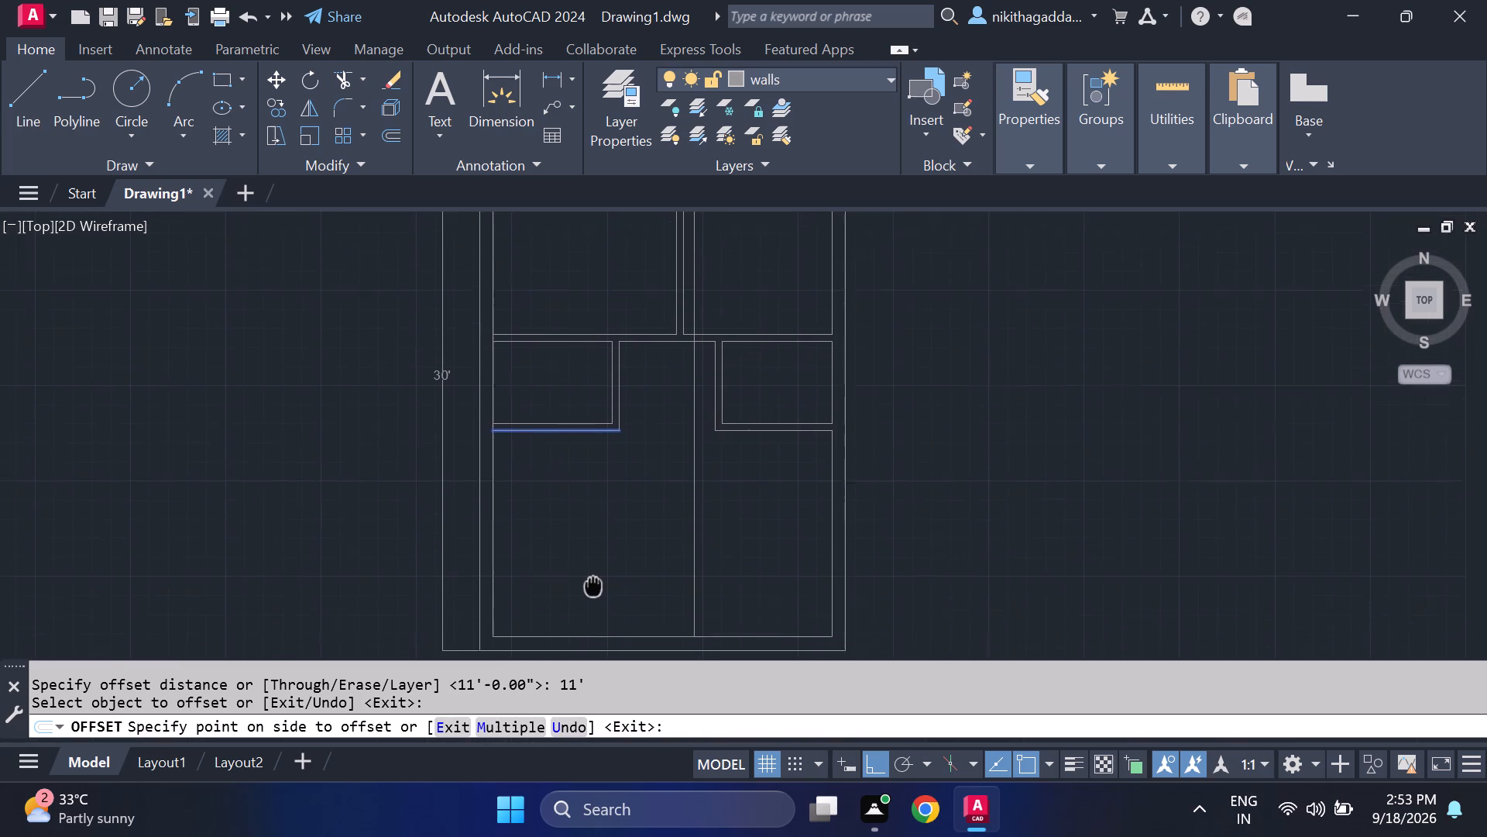
middle_drag(593, 582, 590, 539)
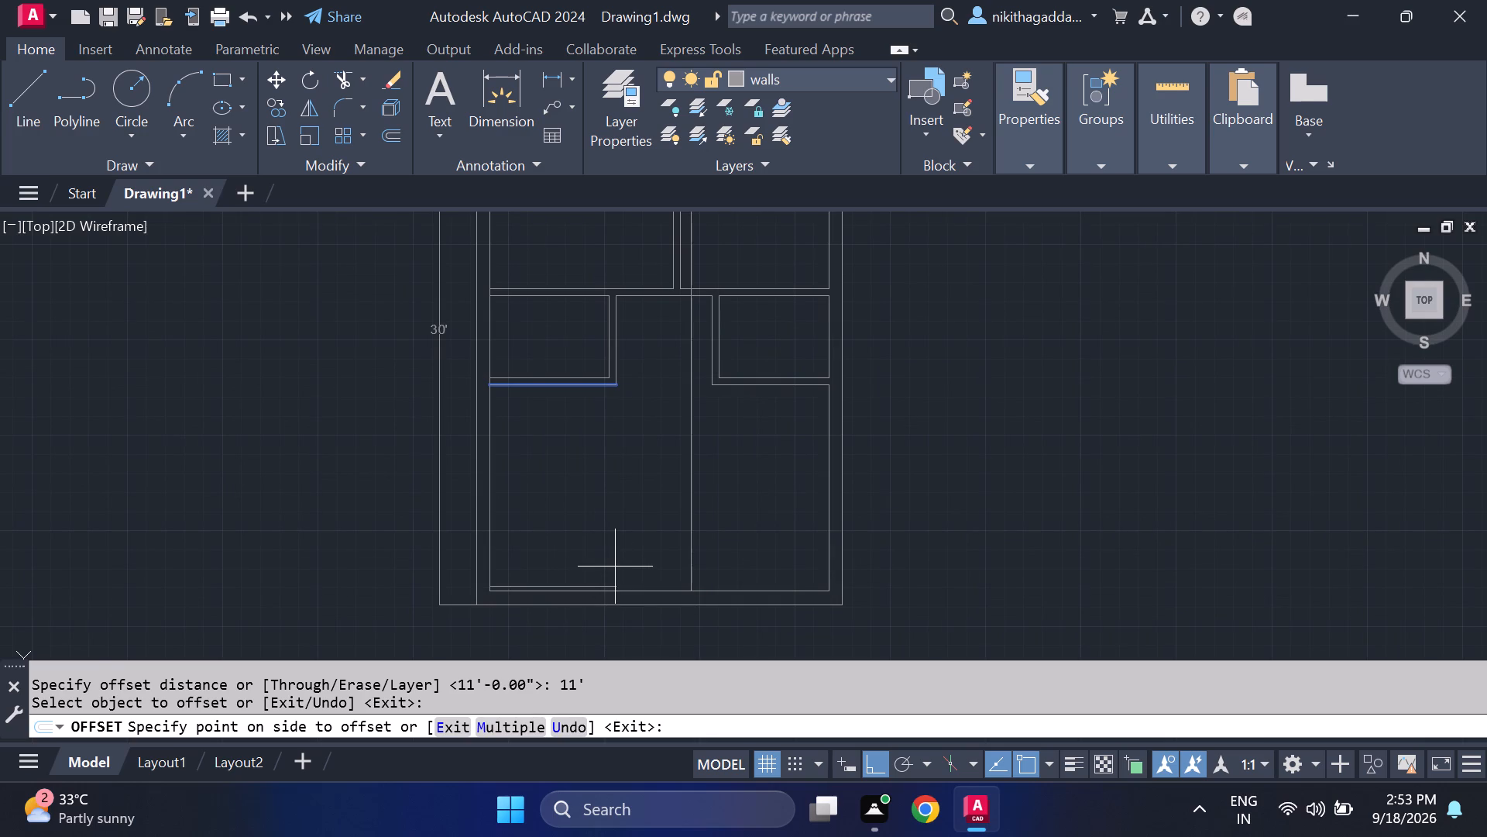
middle_drag(606, 560, 604, 504)
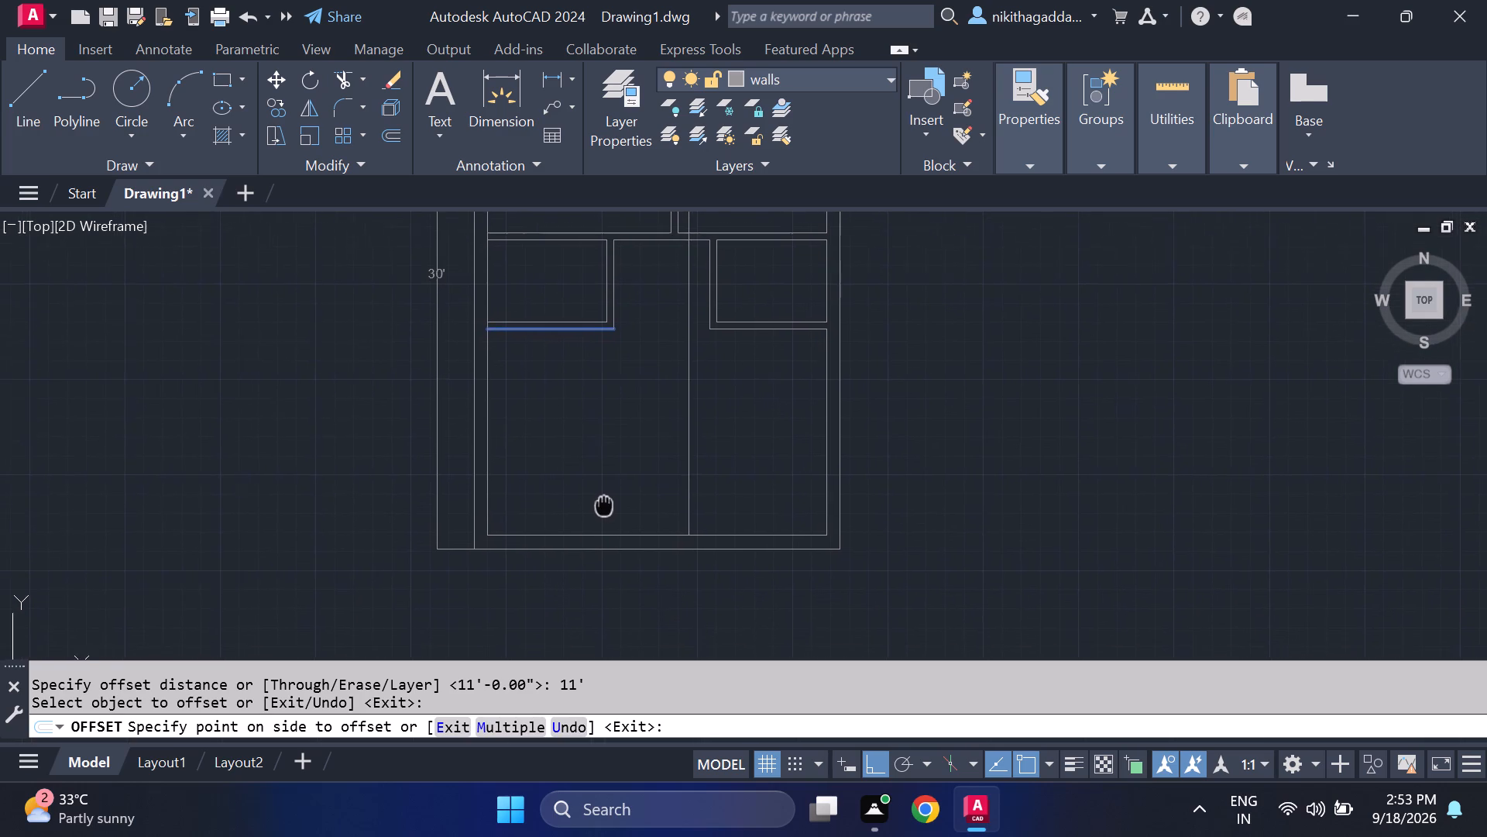
middle_drag(604, 504, 610, 494)
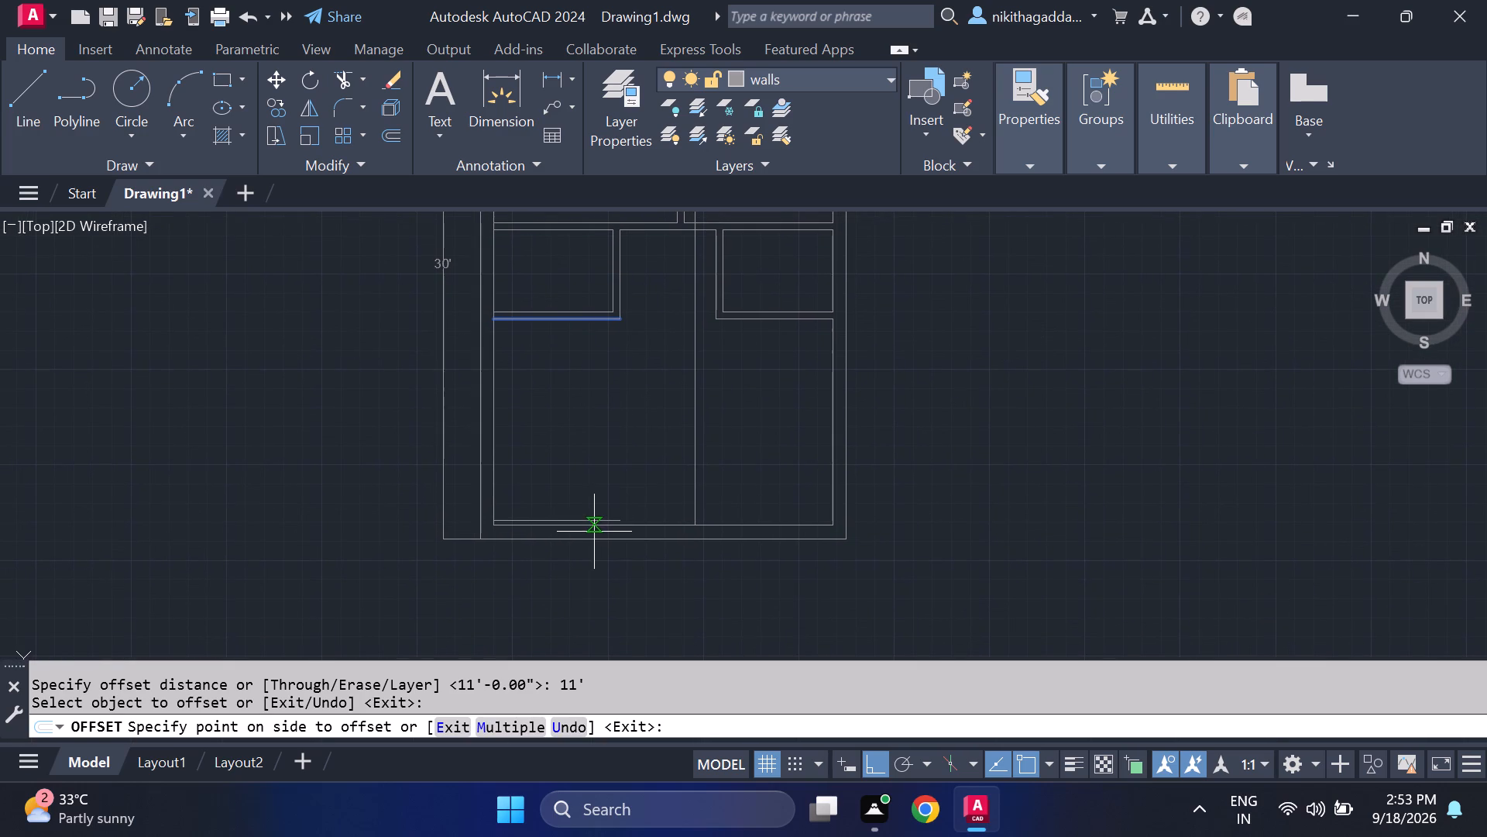
scroll(594, 535, up, 2)
scroll(591, 524, down, 1)
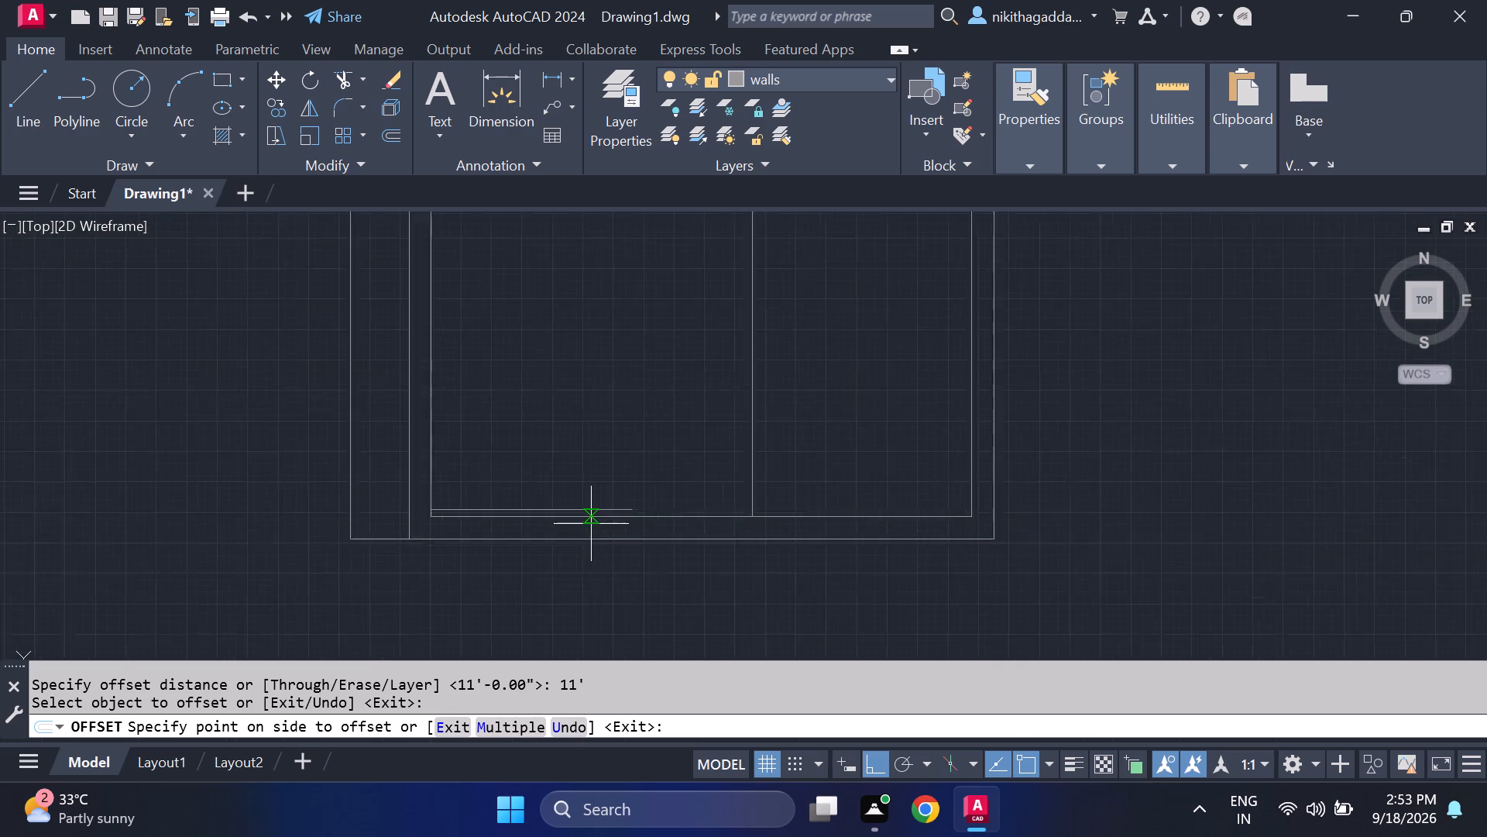
scroll(591, 524, down, 2)
scroll(678, 422, up, 2)
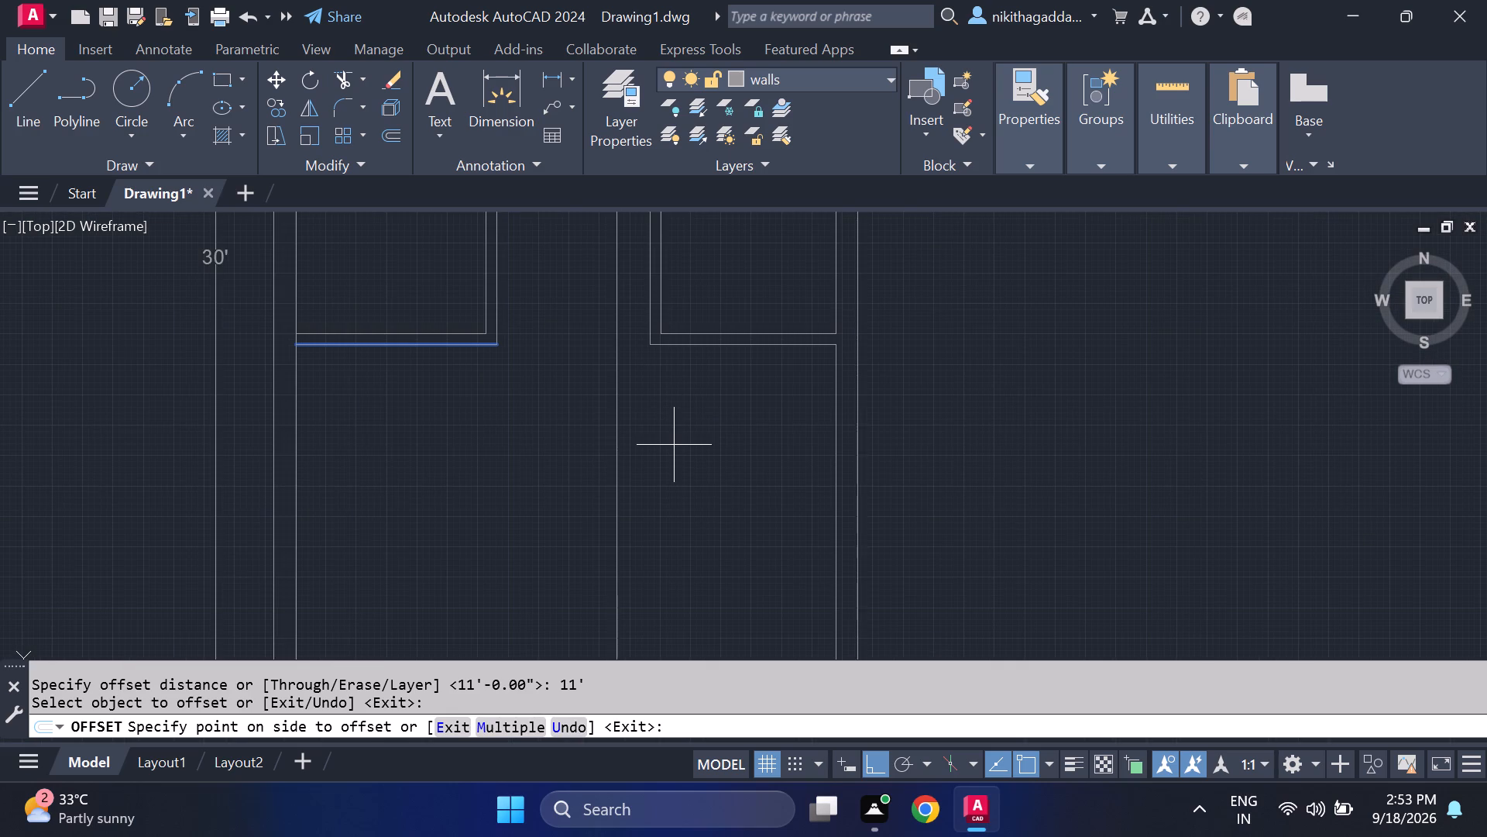
text(of)
key(Return)
text(6')
key(Return)
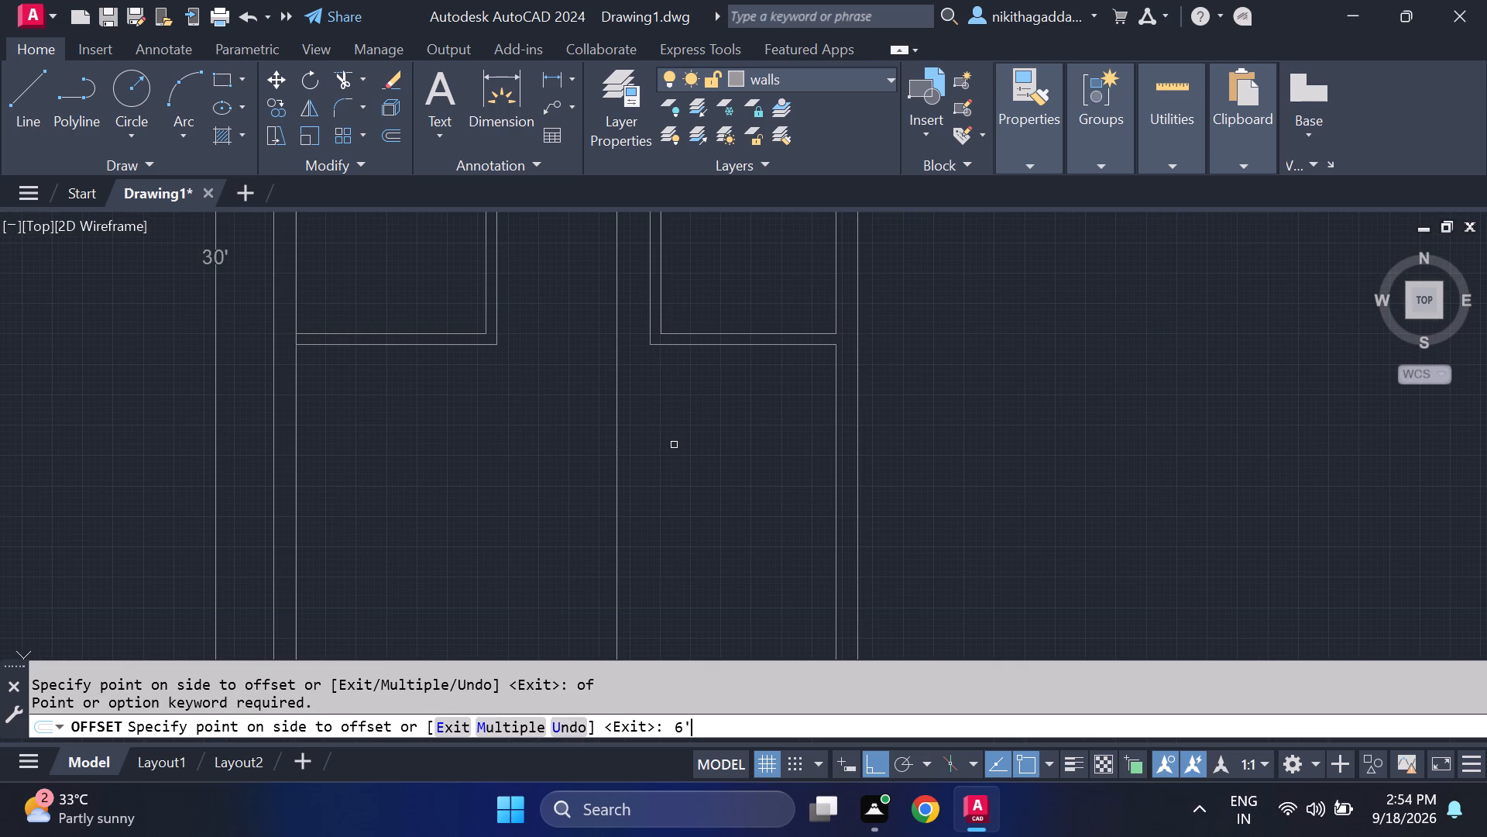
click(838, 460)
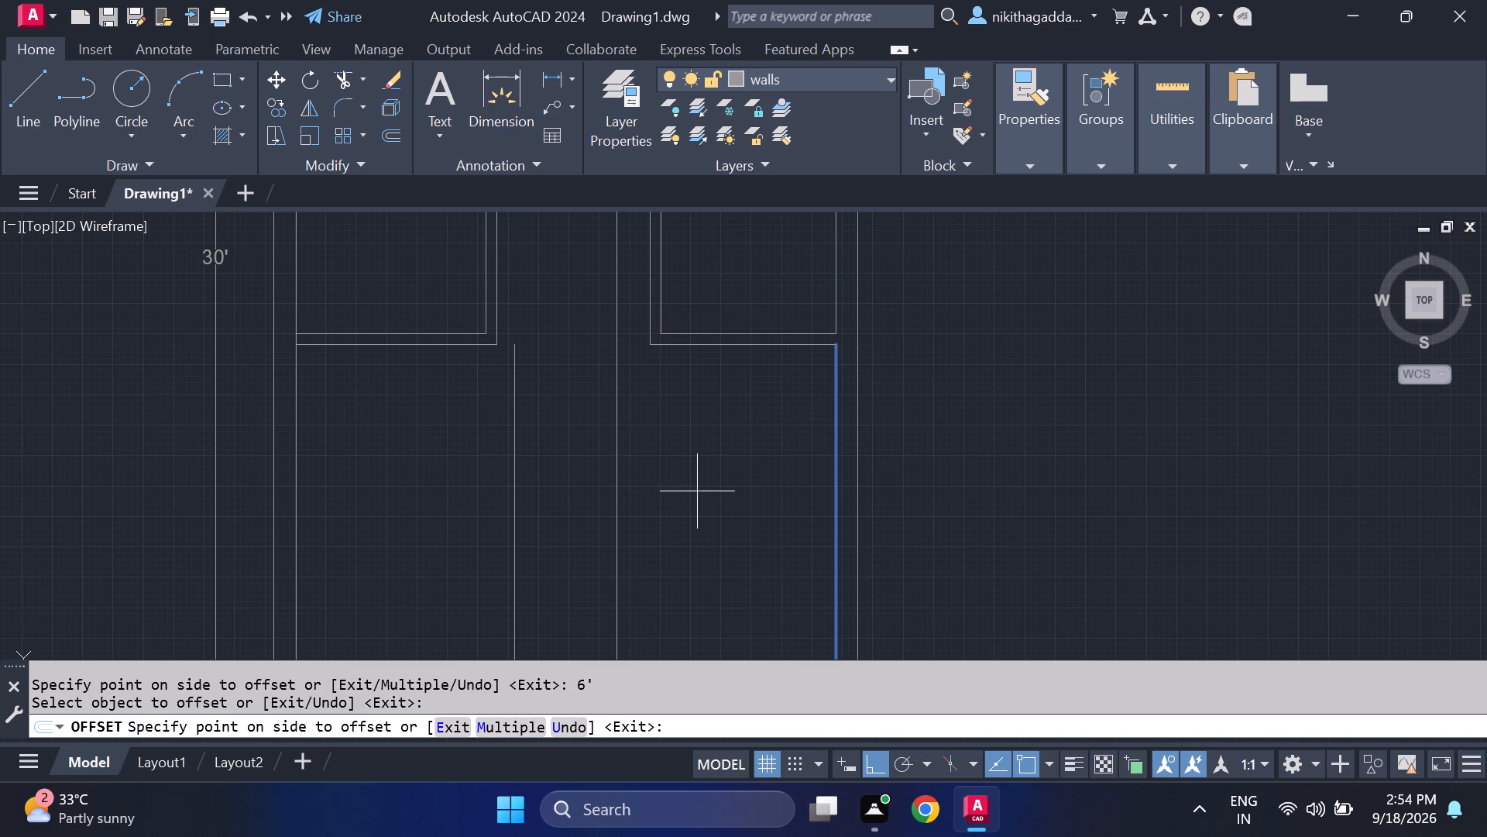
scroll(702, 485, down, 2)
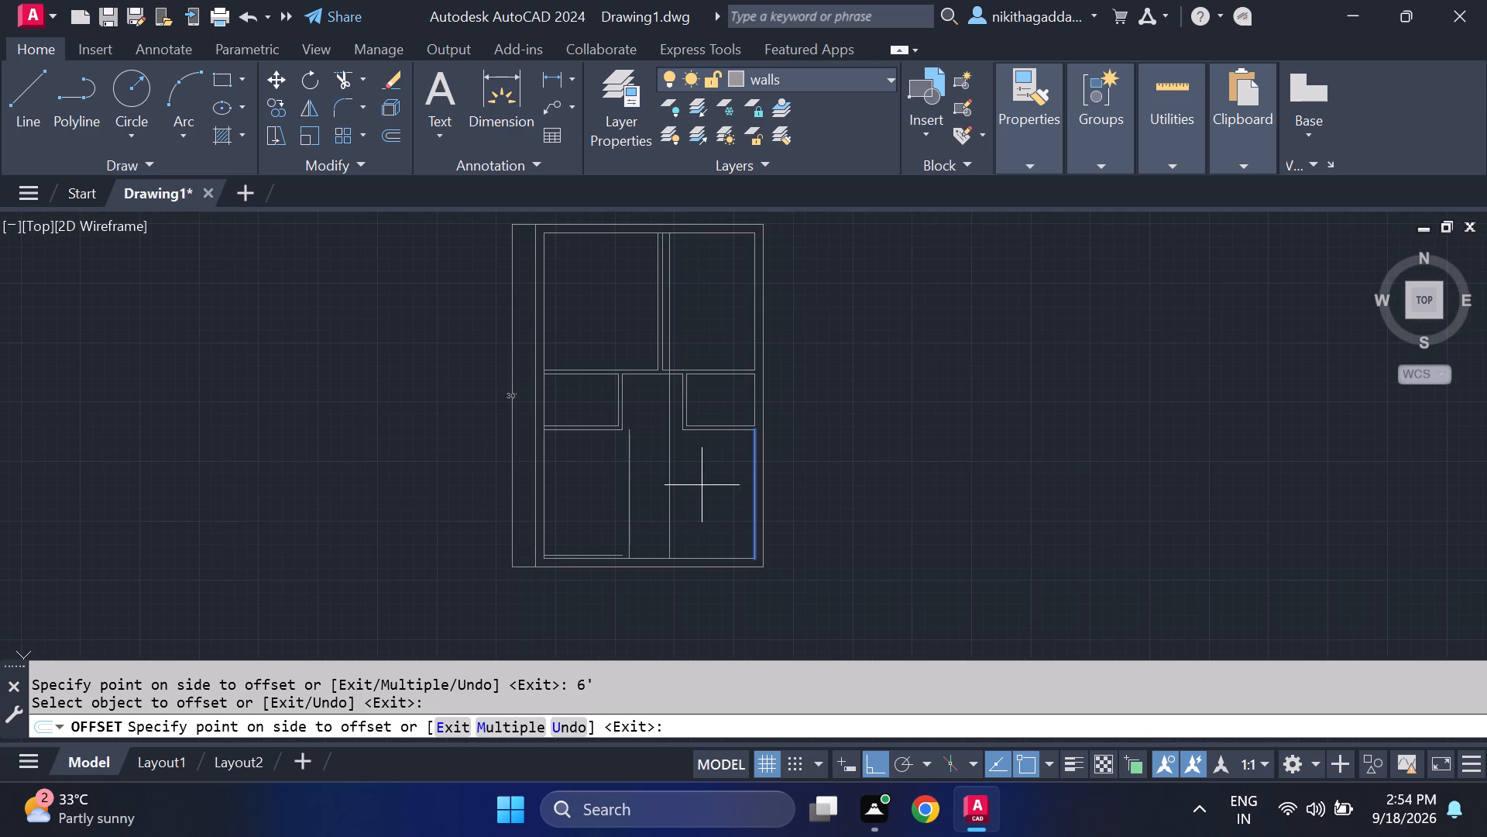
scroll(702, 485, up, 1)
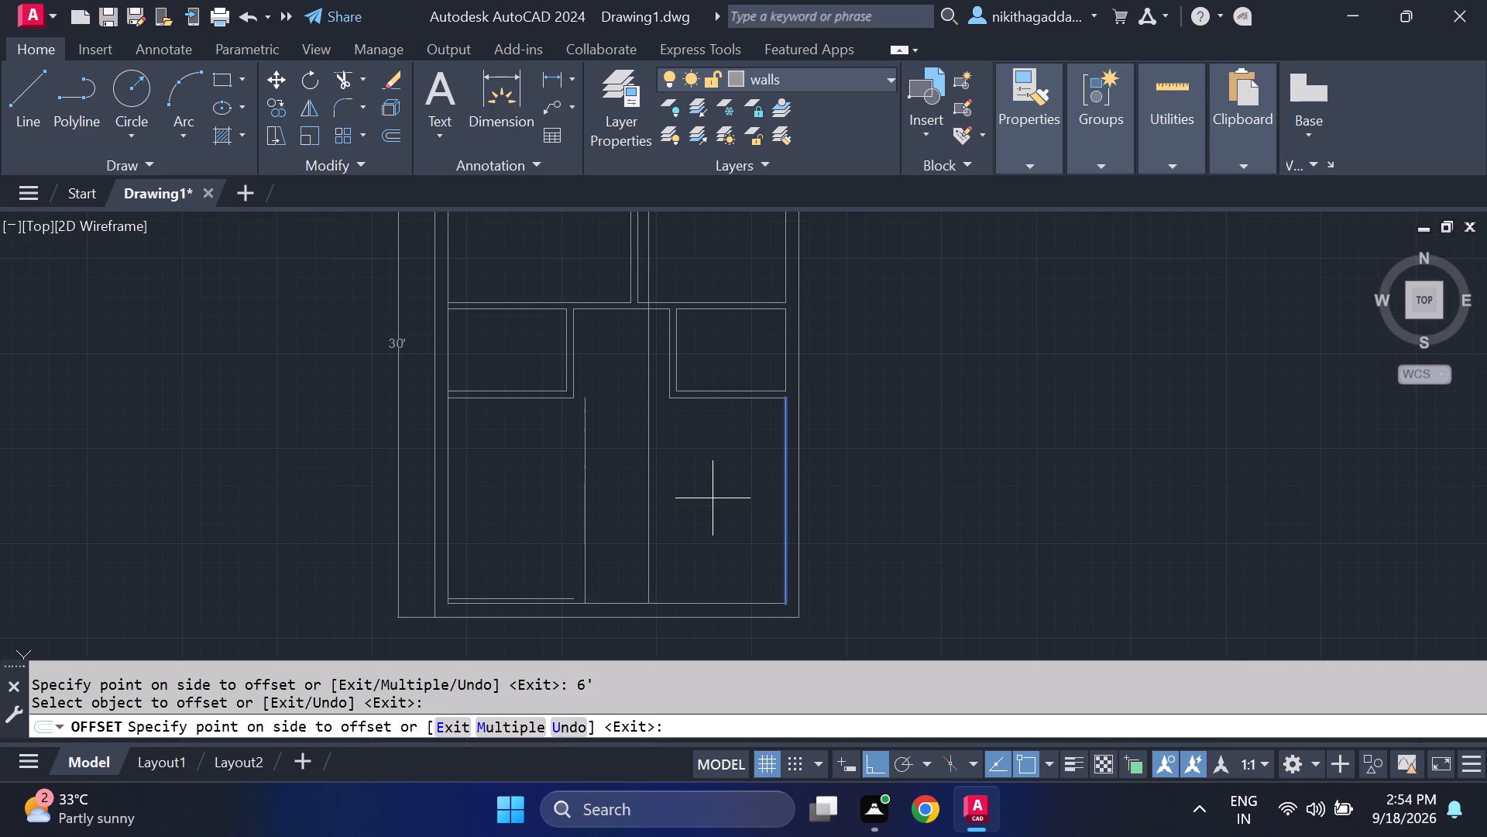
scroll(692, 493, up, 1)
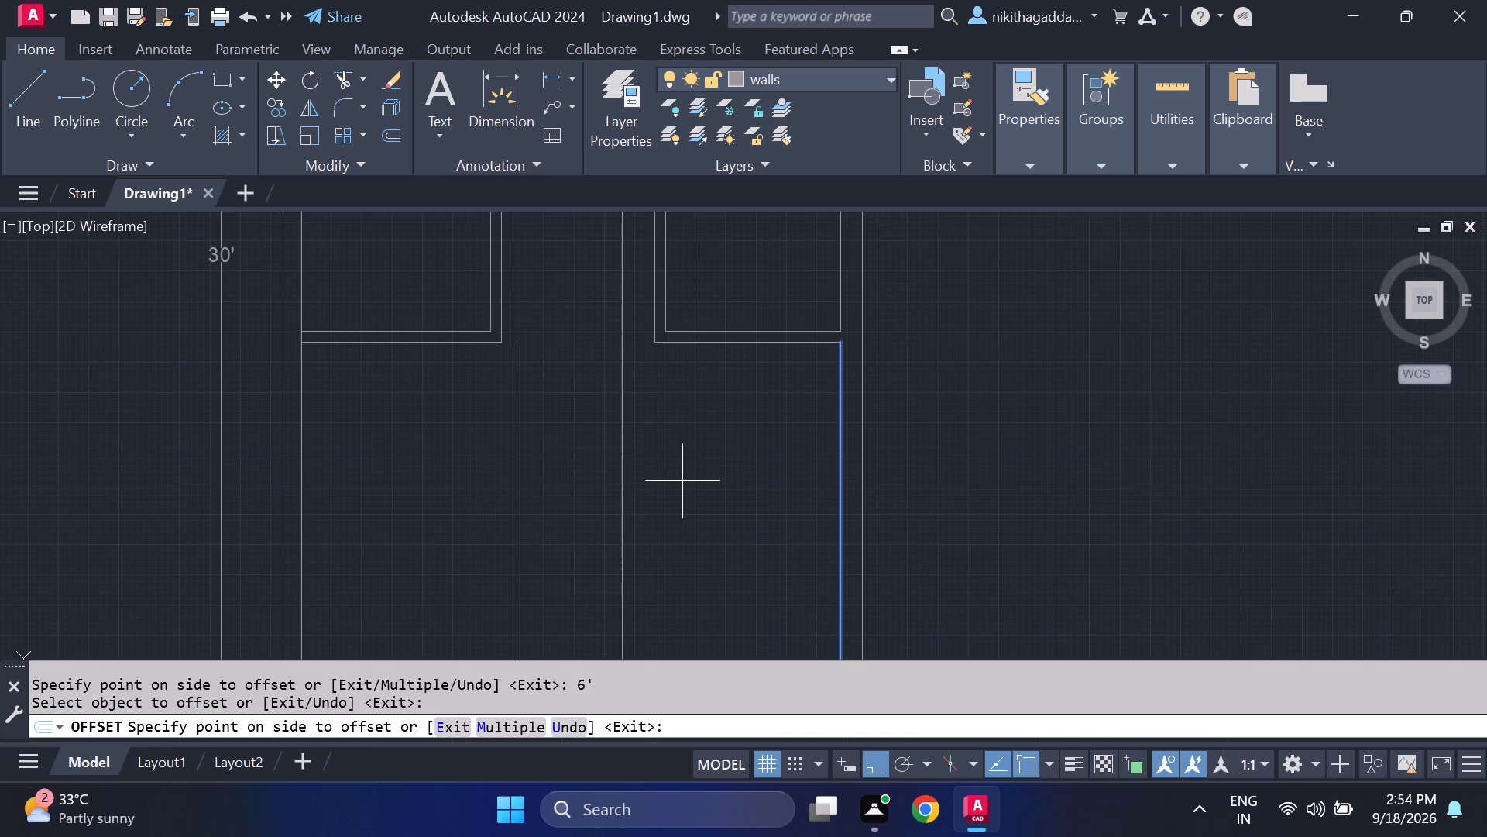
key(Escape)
Trim away the vertical line that was offset 11' from the left outer wall's inner line.
text(tr)
key(Return)
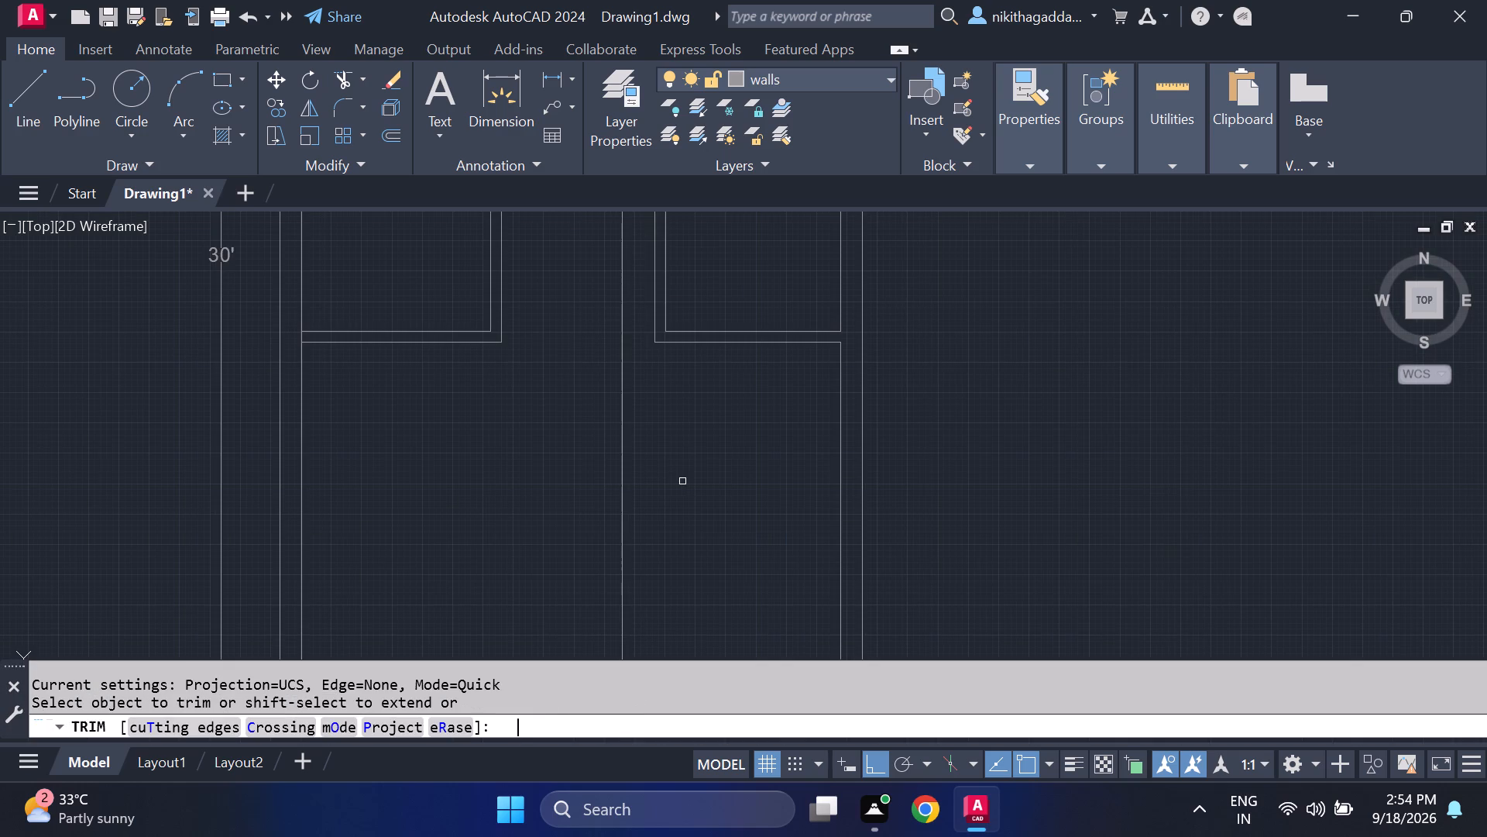
drag(678, 483, 594, 572)
scroll(636, 506, down, 2)
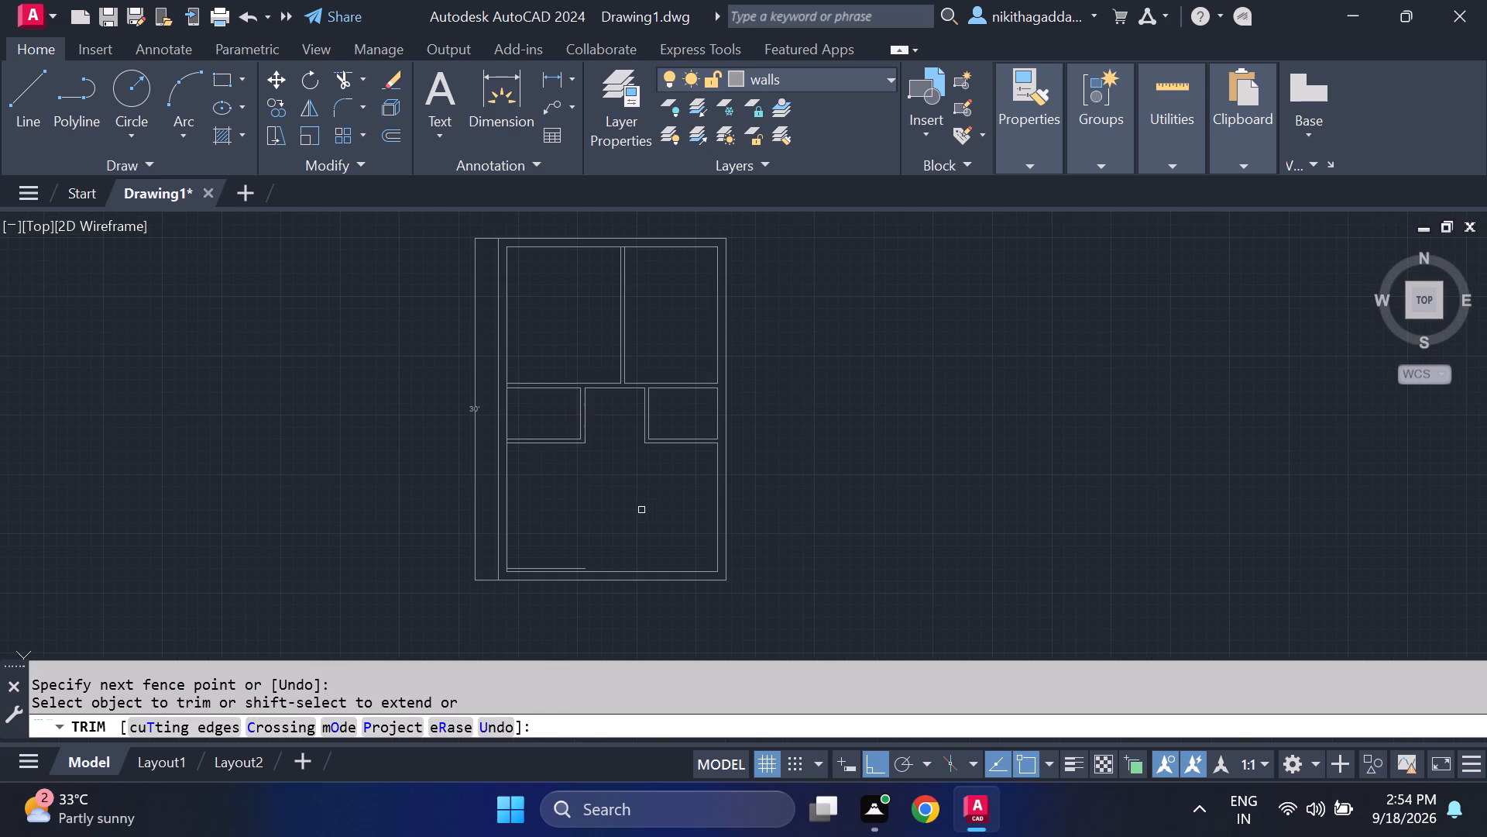
key(Escape)
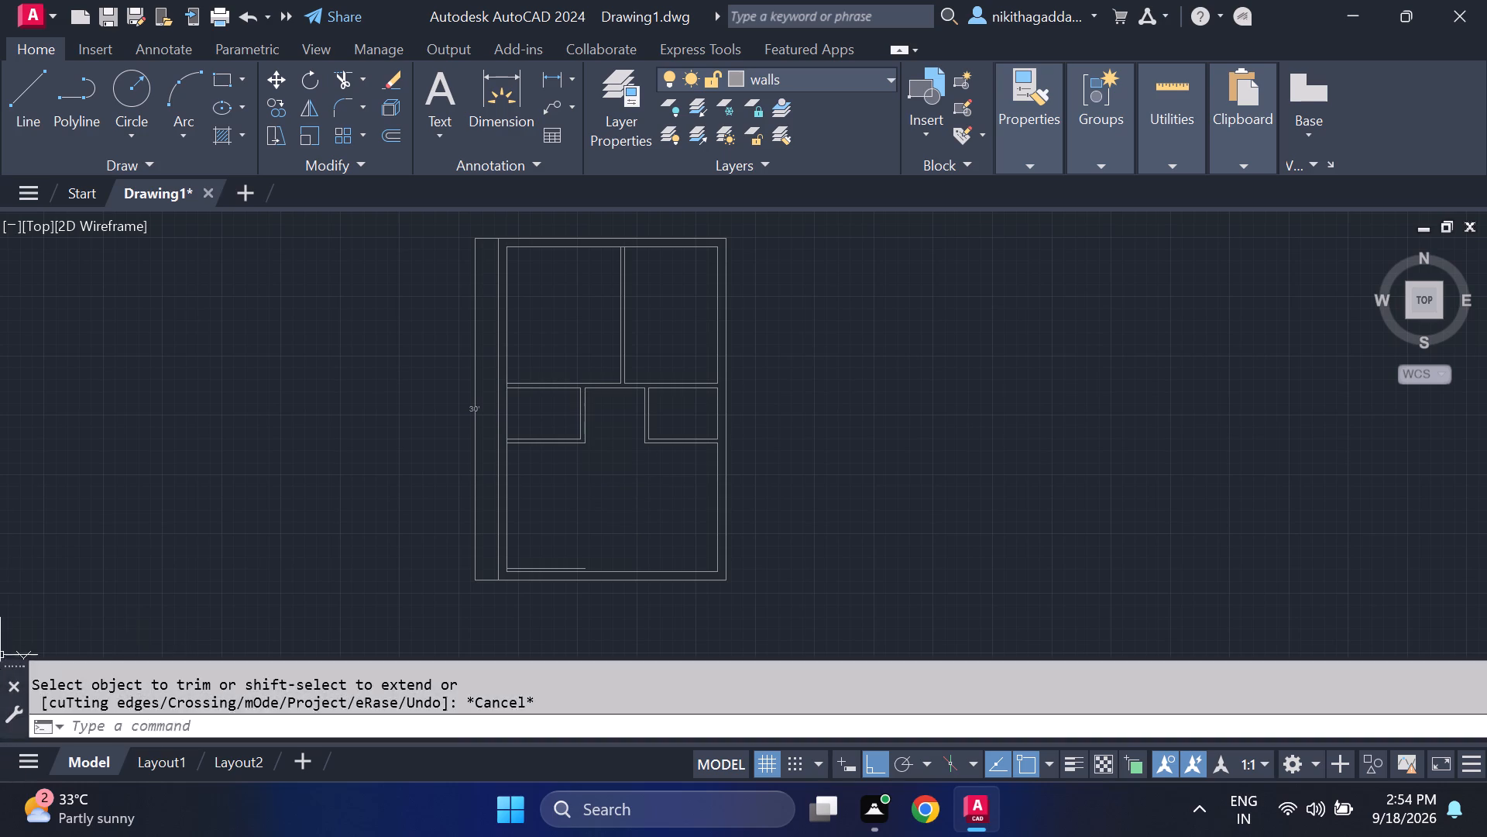
Offset the lower line of the right middle room's bottom partition 8' downward into the lower area.
scroll(610, 474, up, 2)
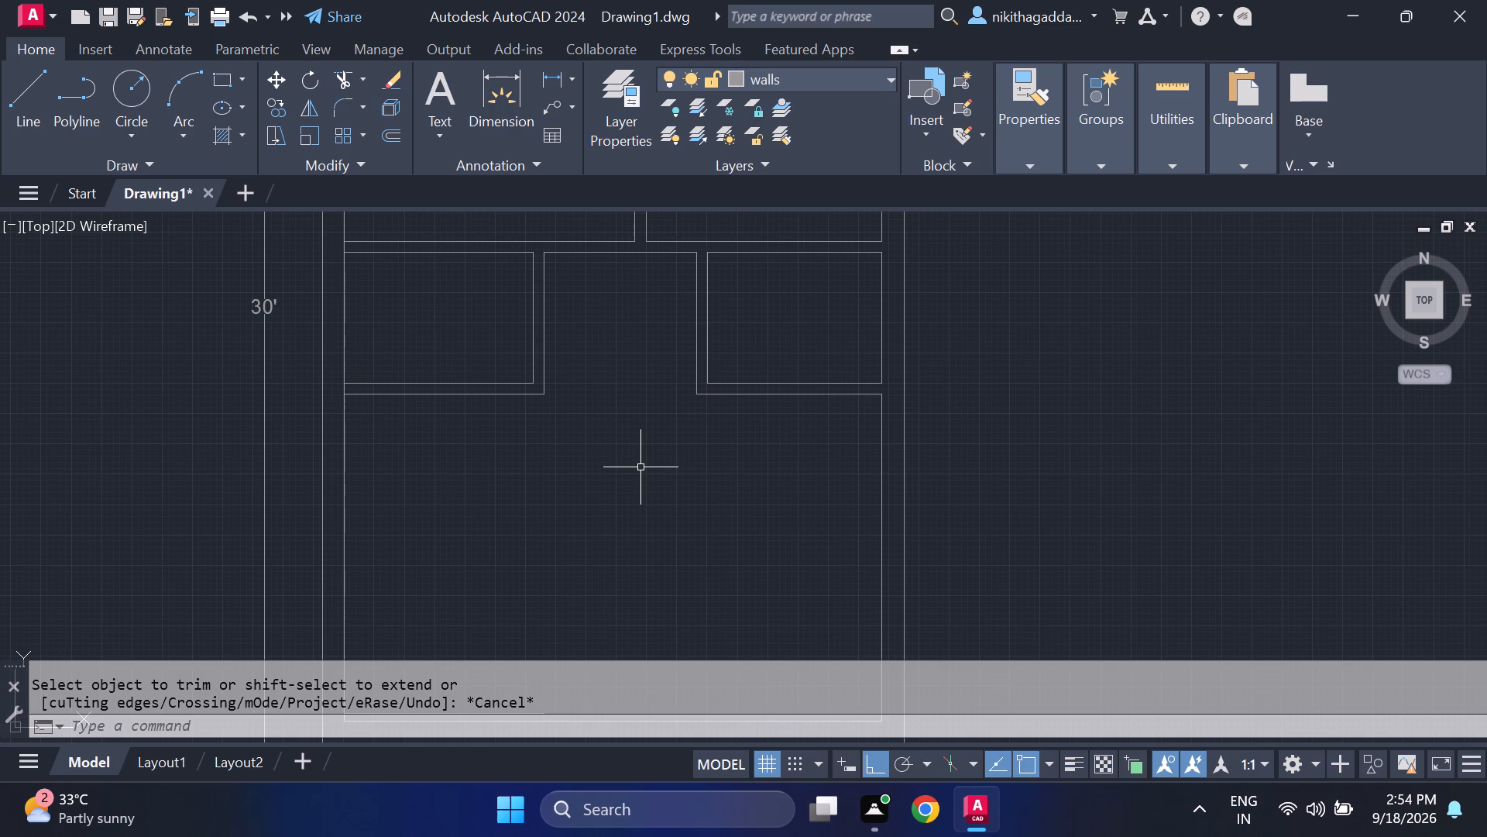
text(of)
key(Return)
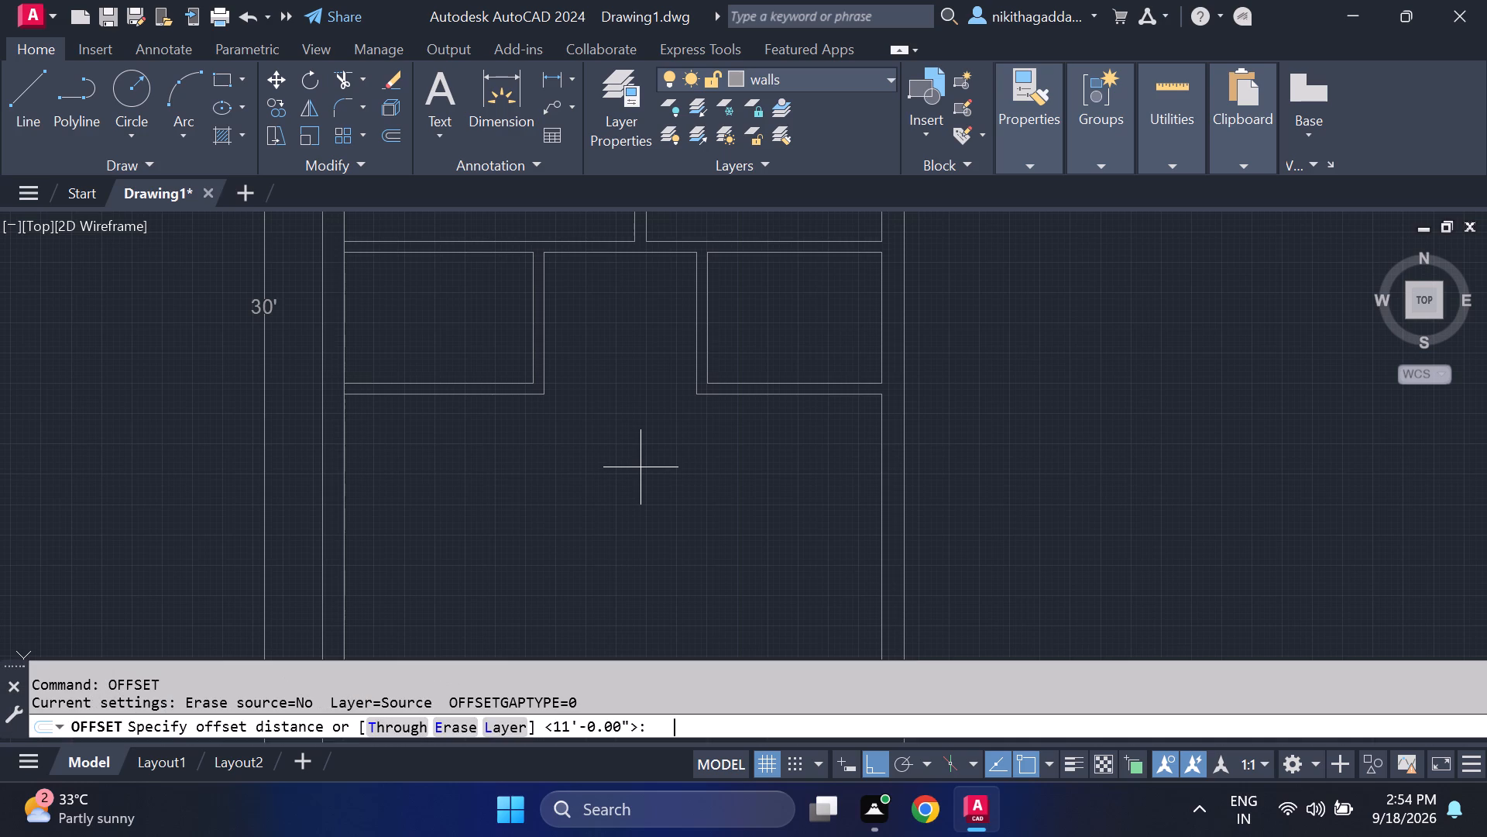
text(8')
key(Return)
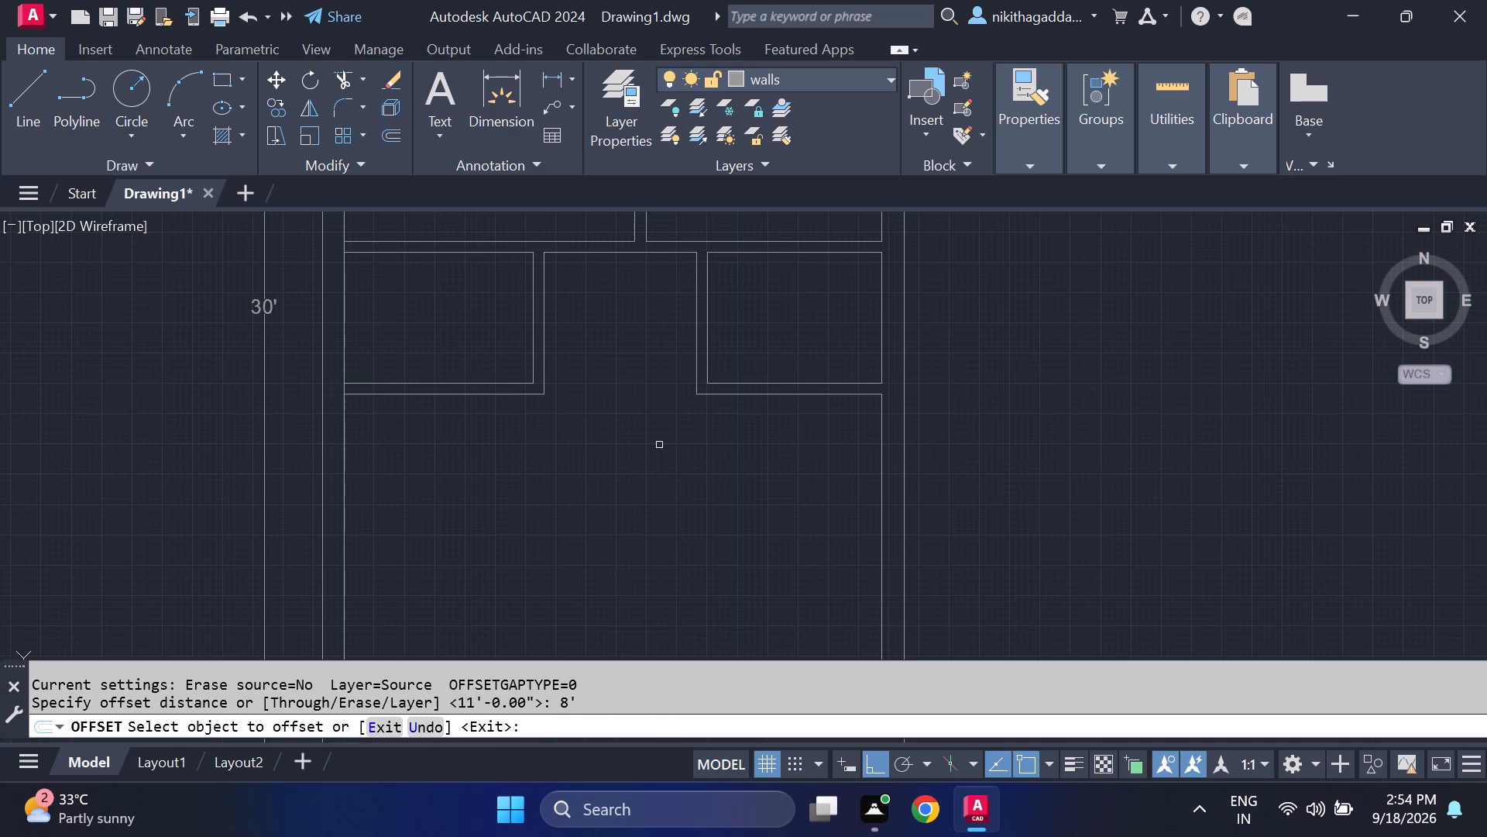
click(762, 394)
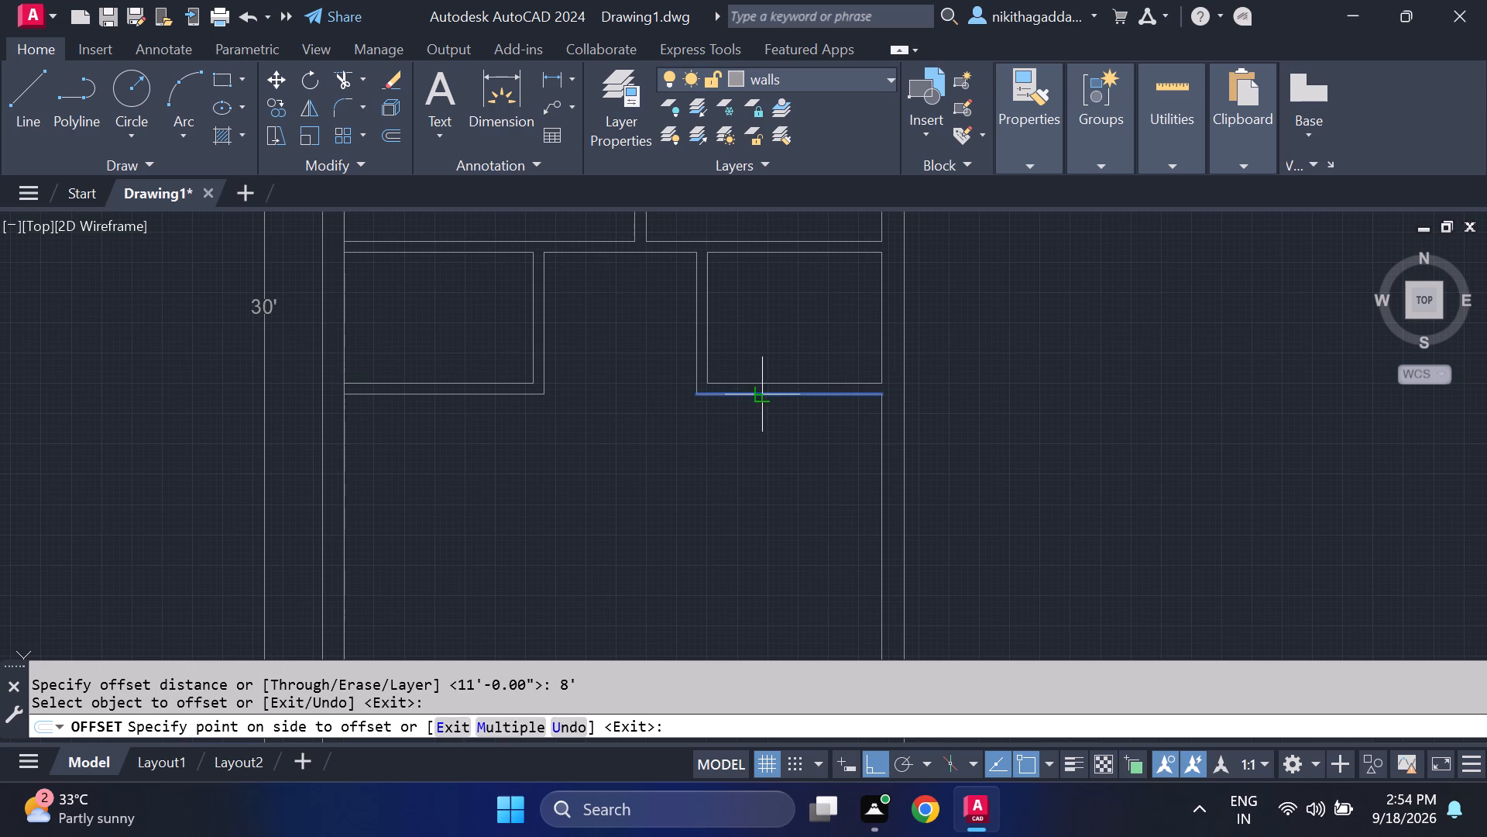
scroll(713, 552, down, 2)
scroll(733, 570, up, 1)
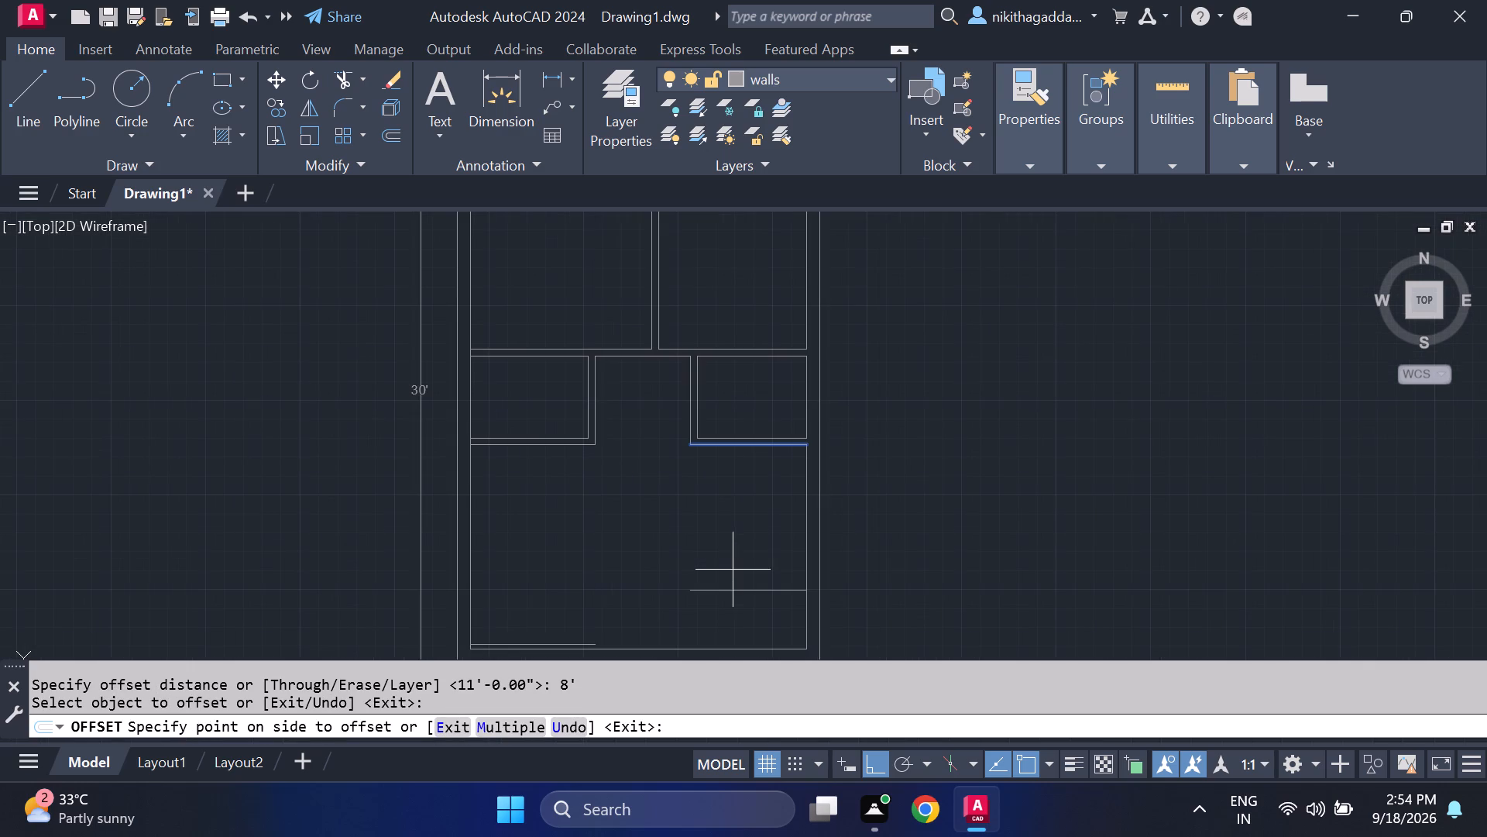
middle_drag(760, 554, 743, 475)
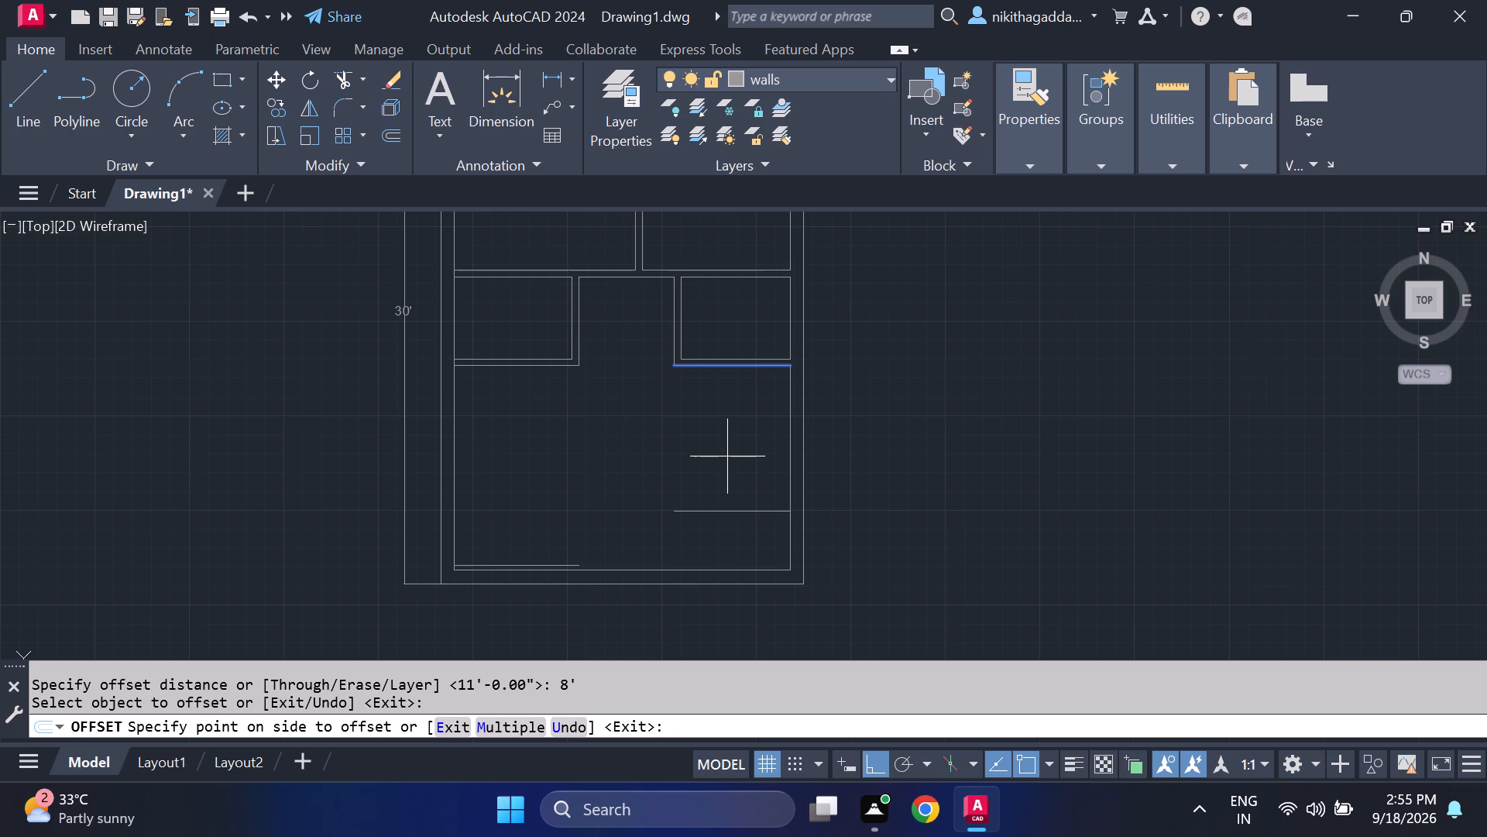
scroll(350, 471, down, 1)
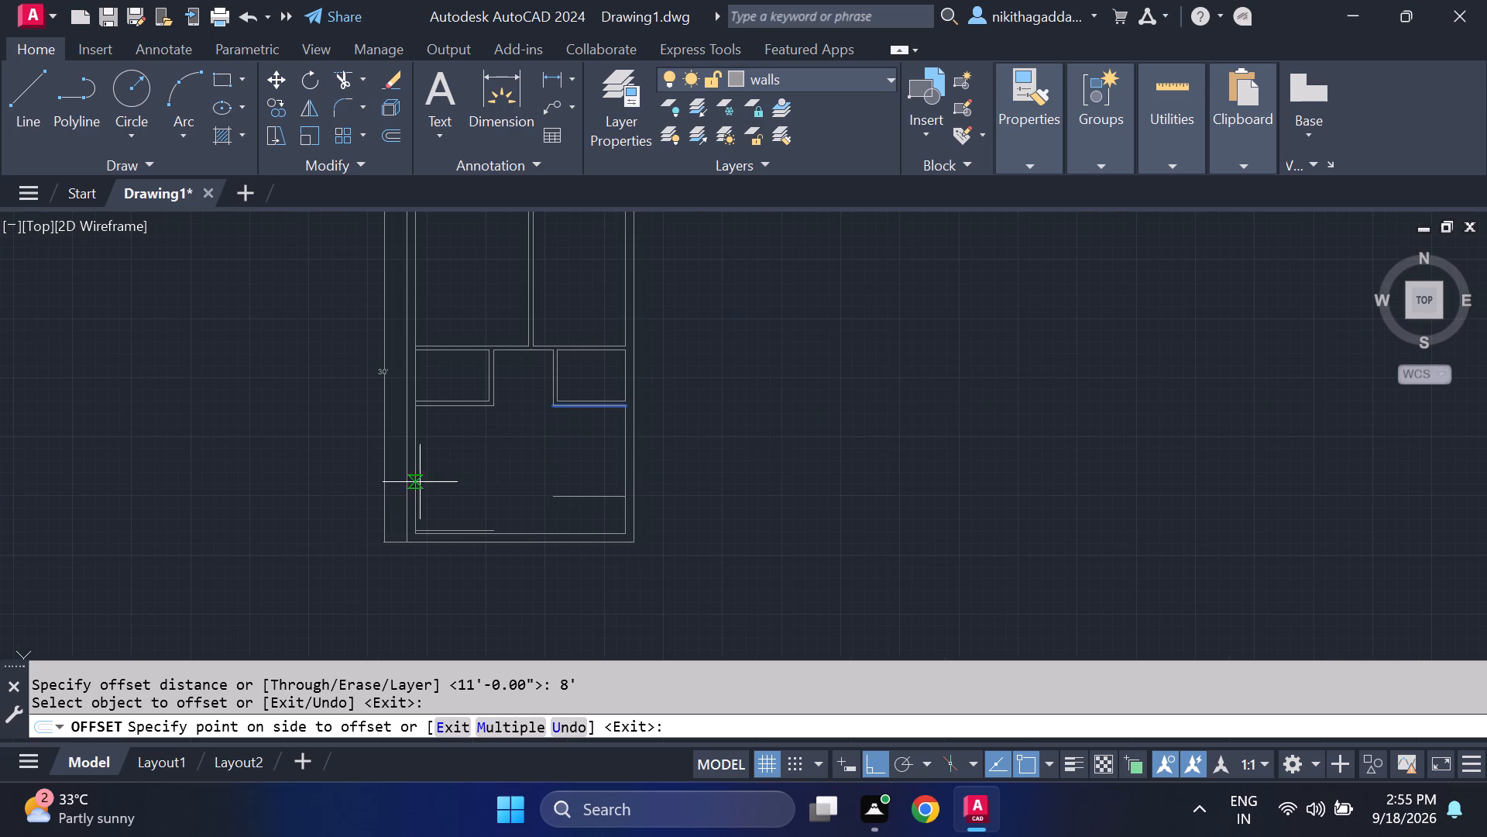
middle_drag(492, 470, 620, 497)
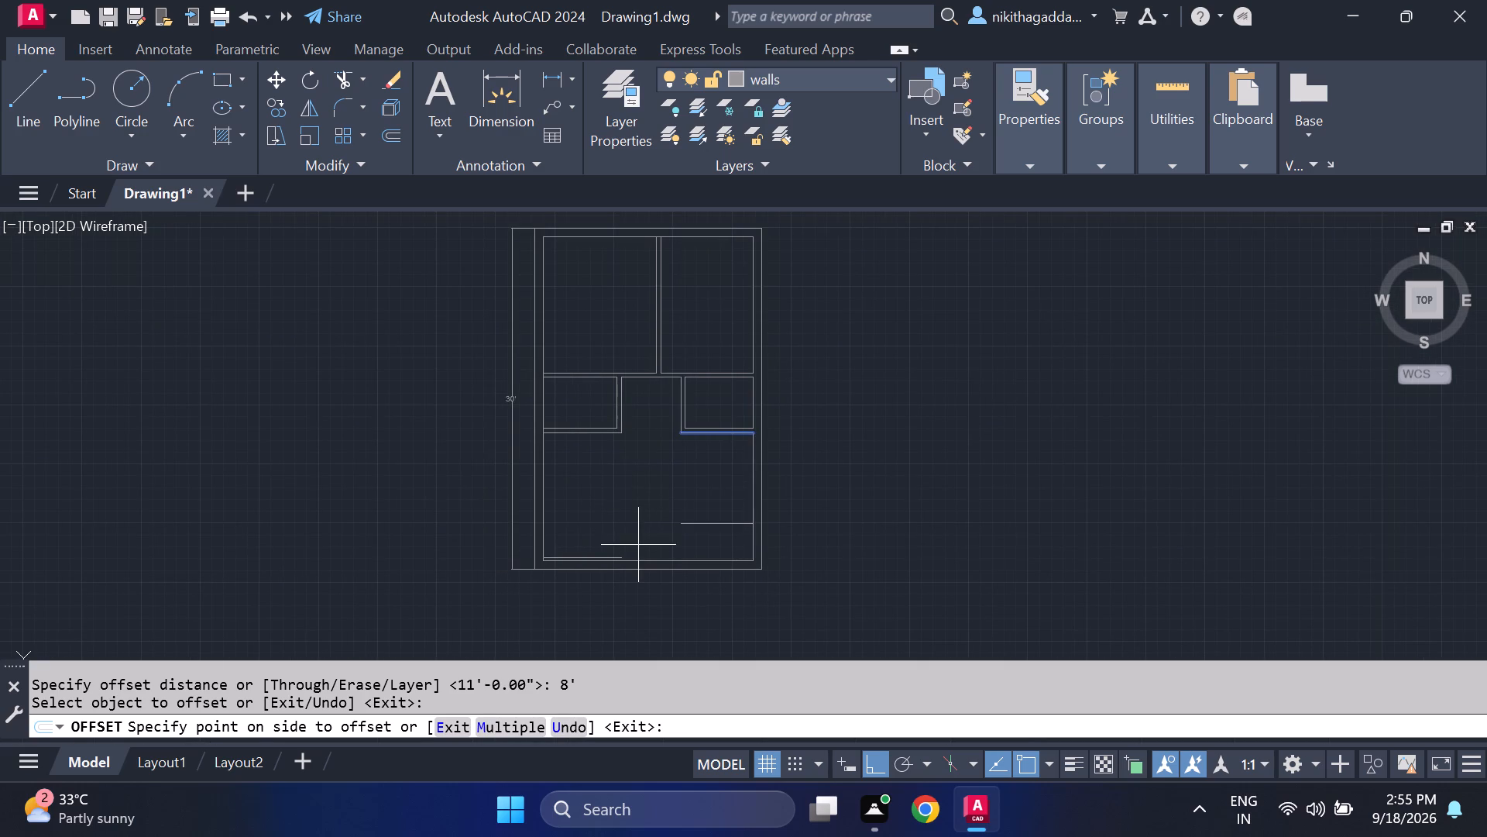
click(626, 529)
scroll(681, 533, up, 1)
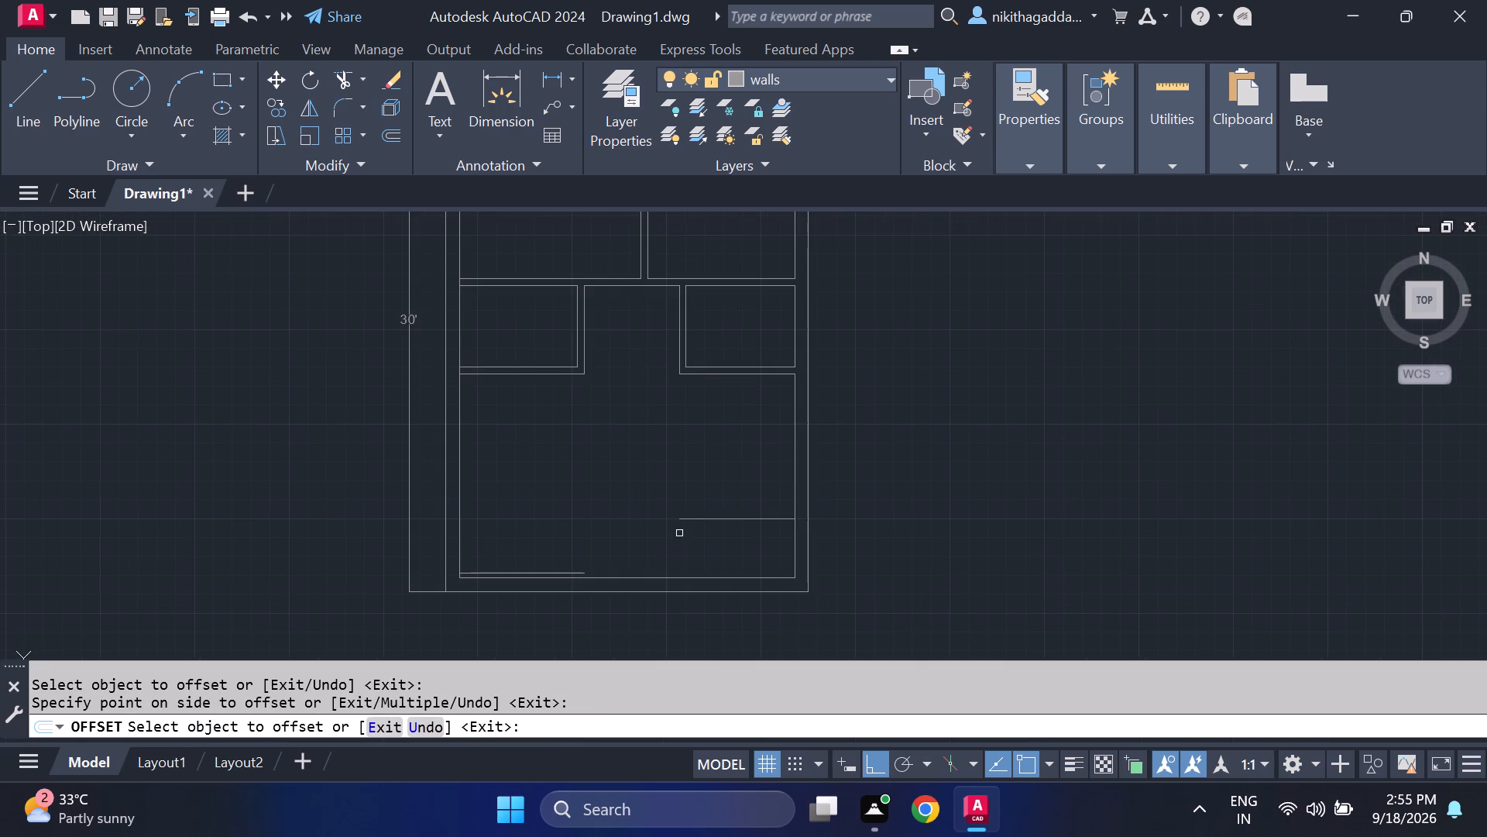
key(Escape)
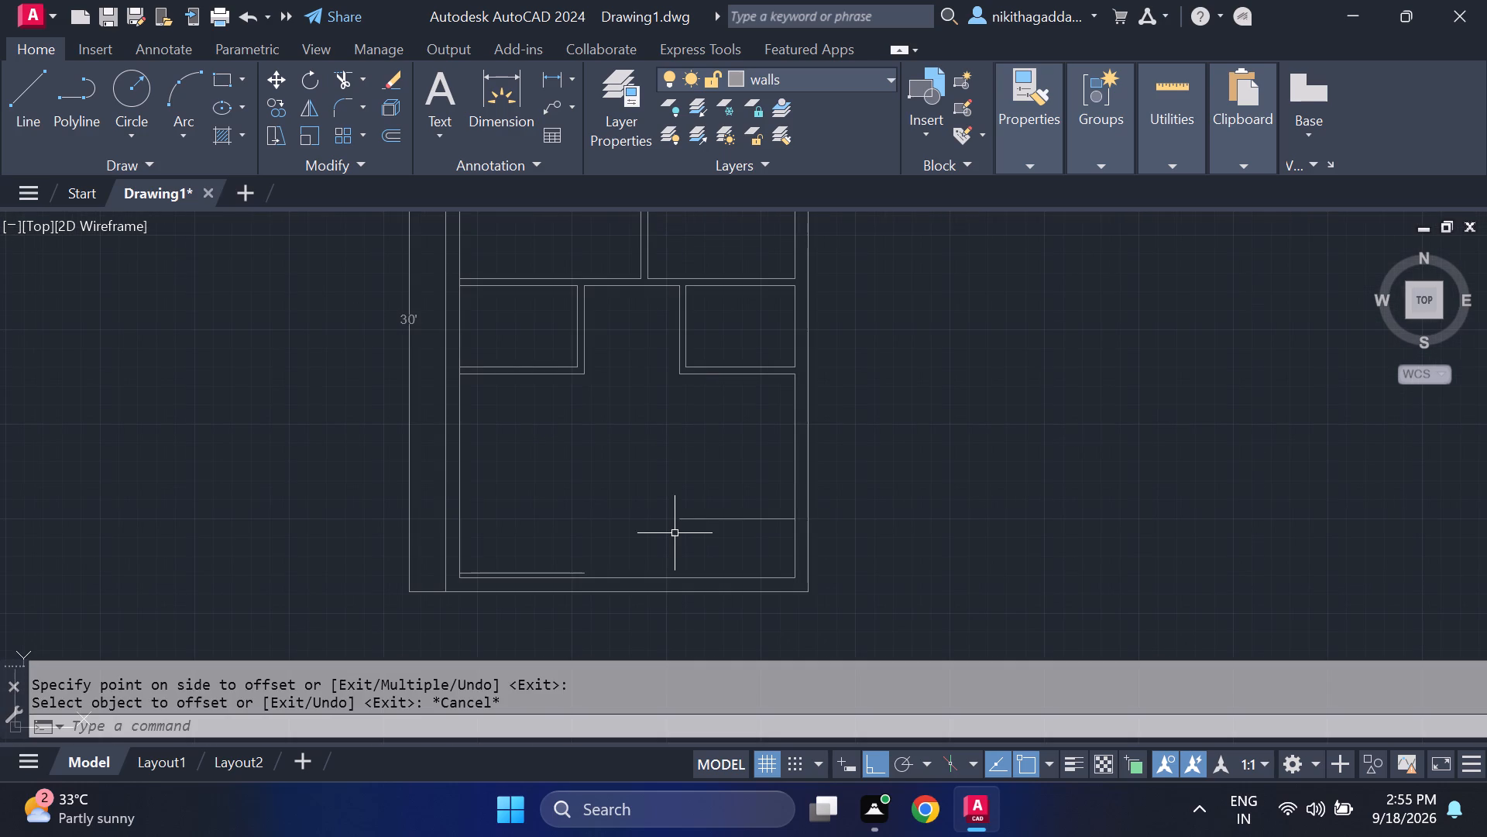
Offset the new horizontal line at the lower area's right side 4.5" downward to give the partition its thickness.
text(of)
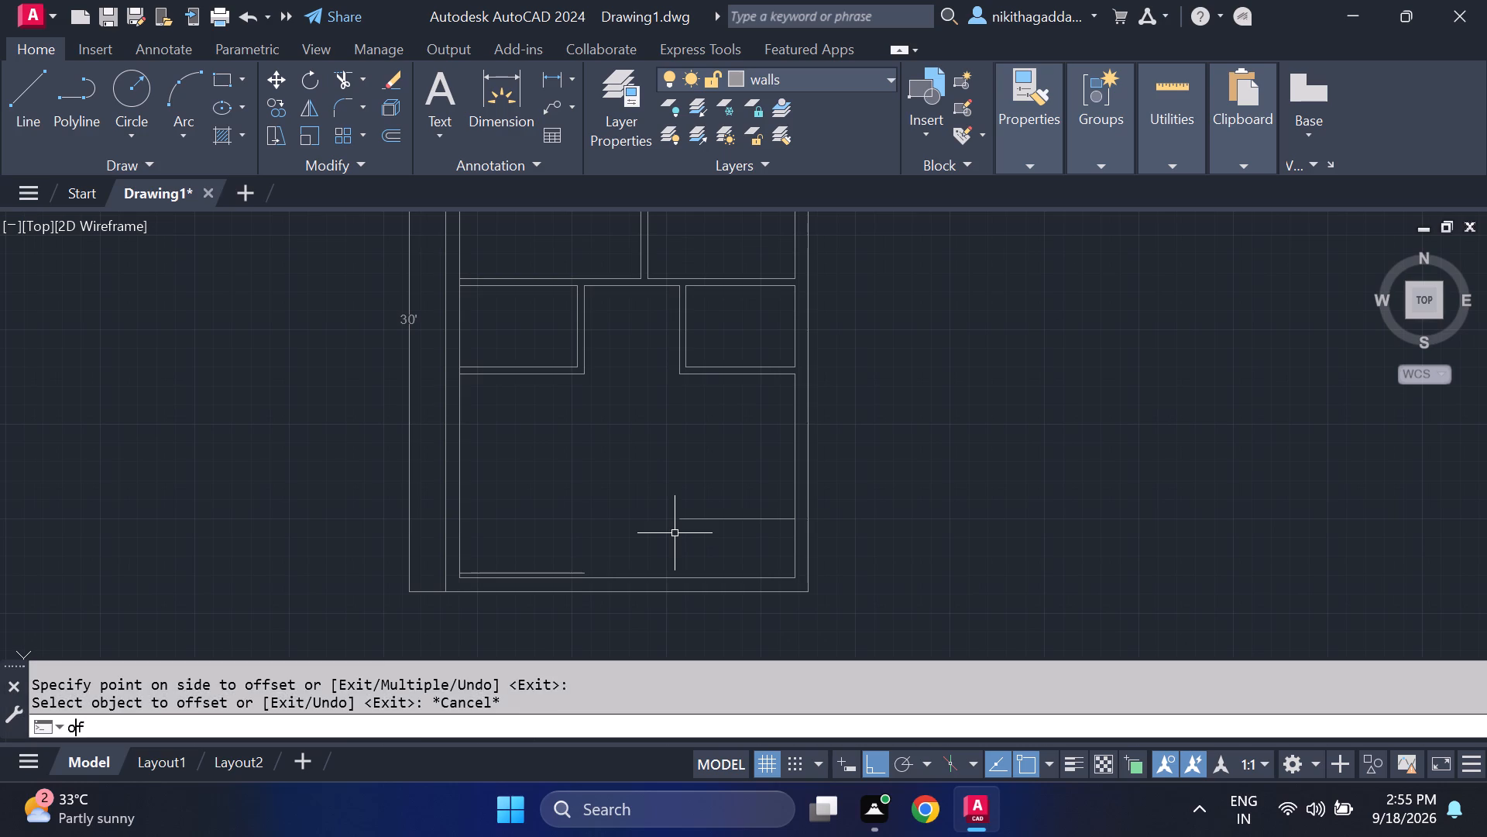
key(Return)
text(4.5")
key(Return)
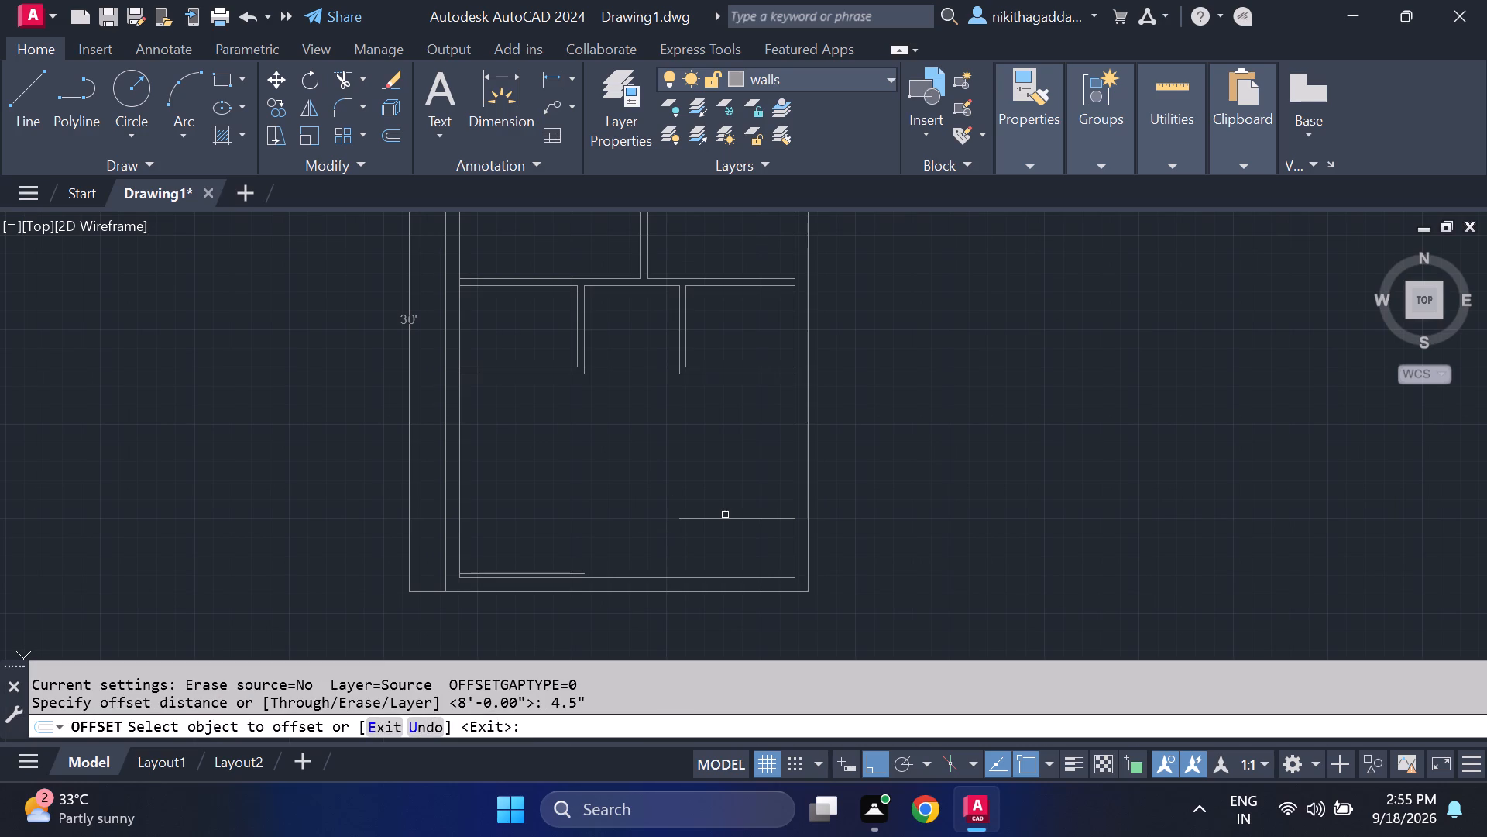
click(725, 520)
click(716, 549)
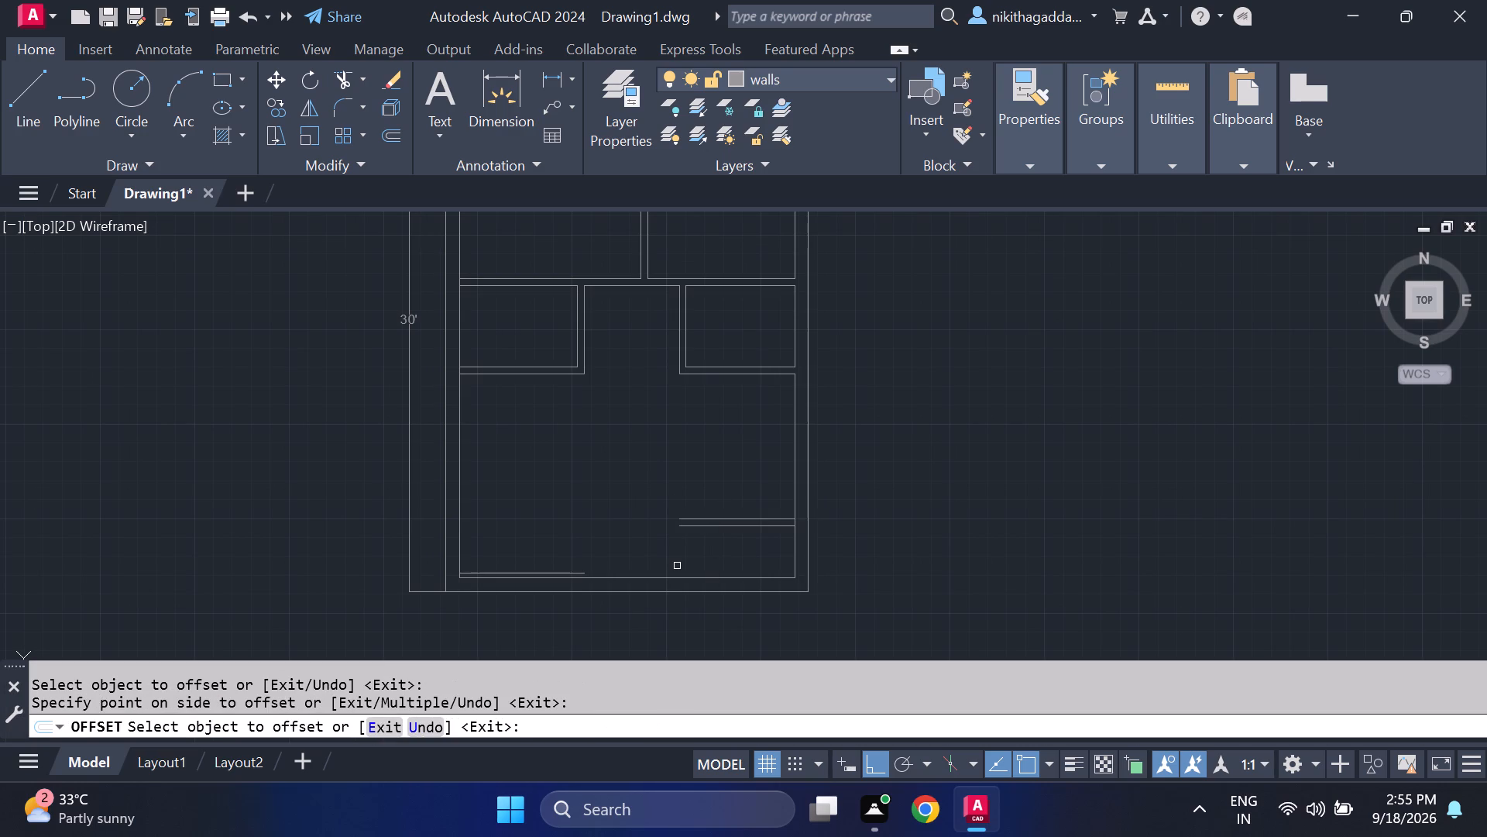
Offset the right outer wall's inner line 6' leftward into the lower area.
key(Escape)
key(grave)
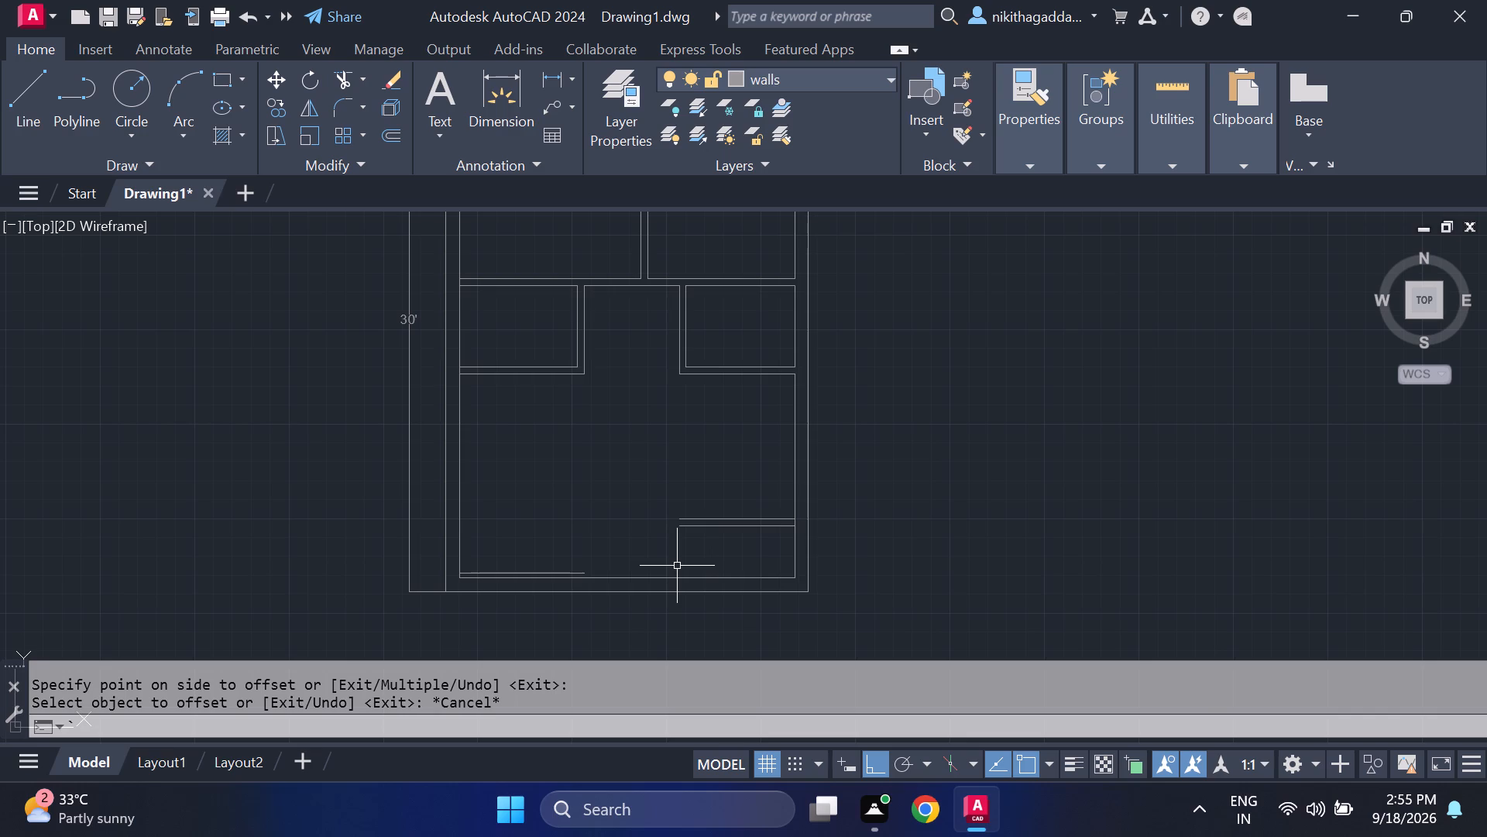
text(of)
key(Return)
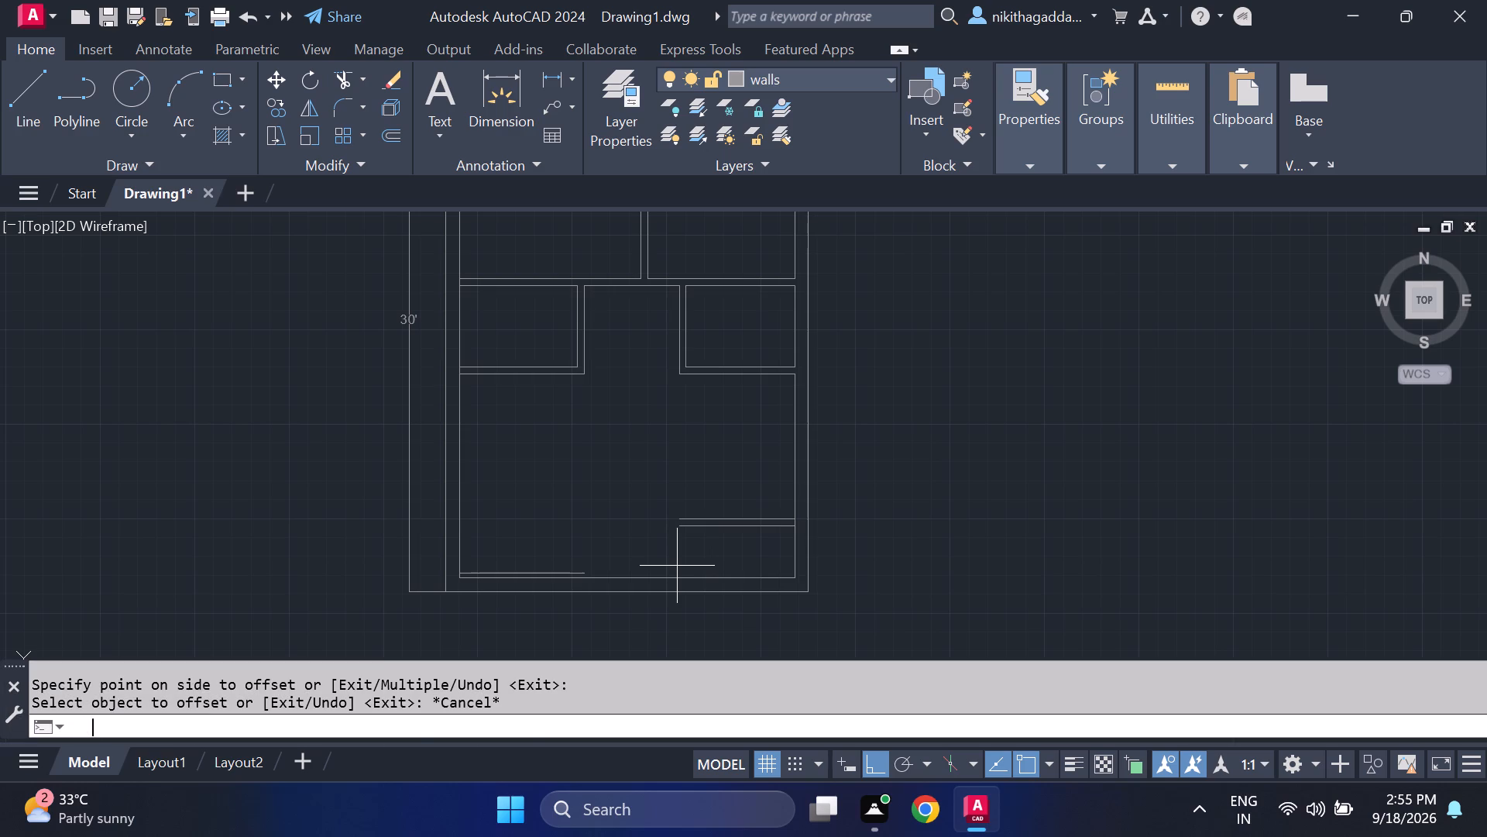
key(6)
key(apostrophe)
key(Return)
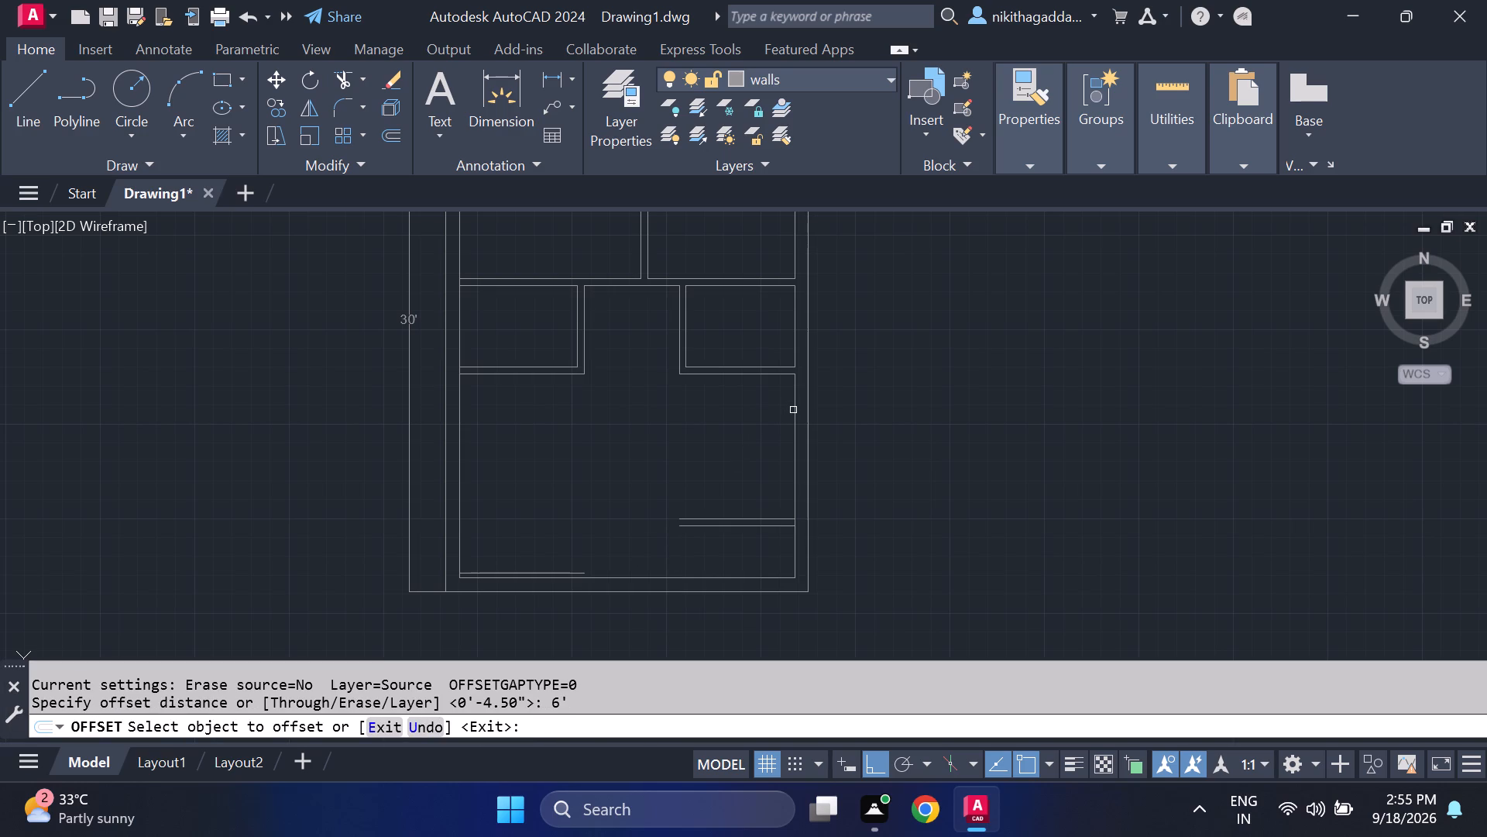
drag(792, 410, 774, 415)
click(603, 453)
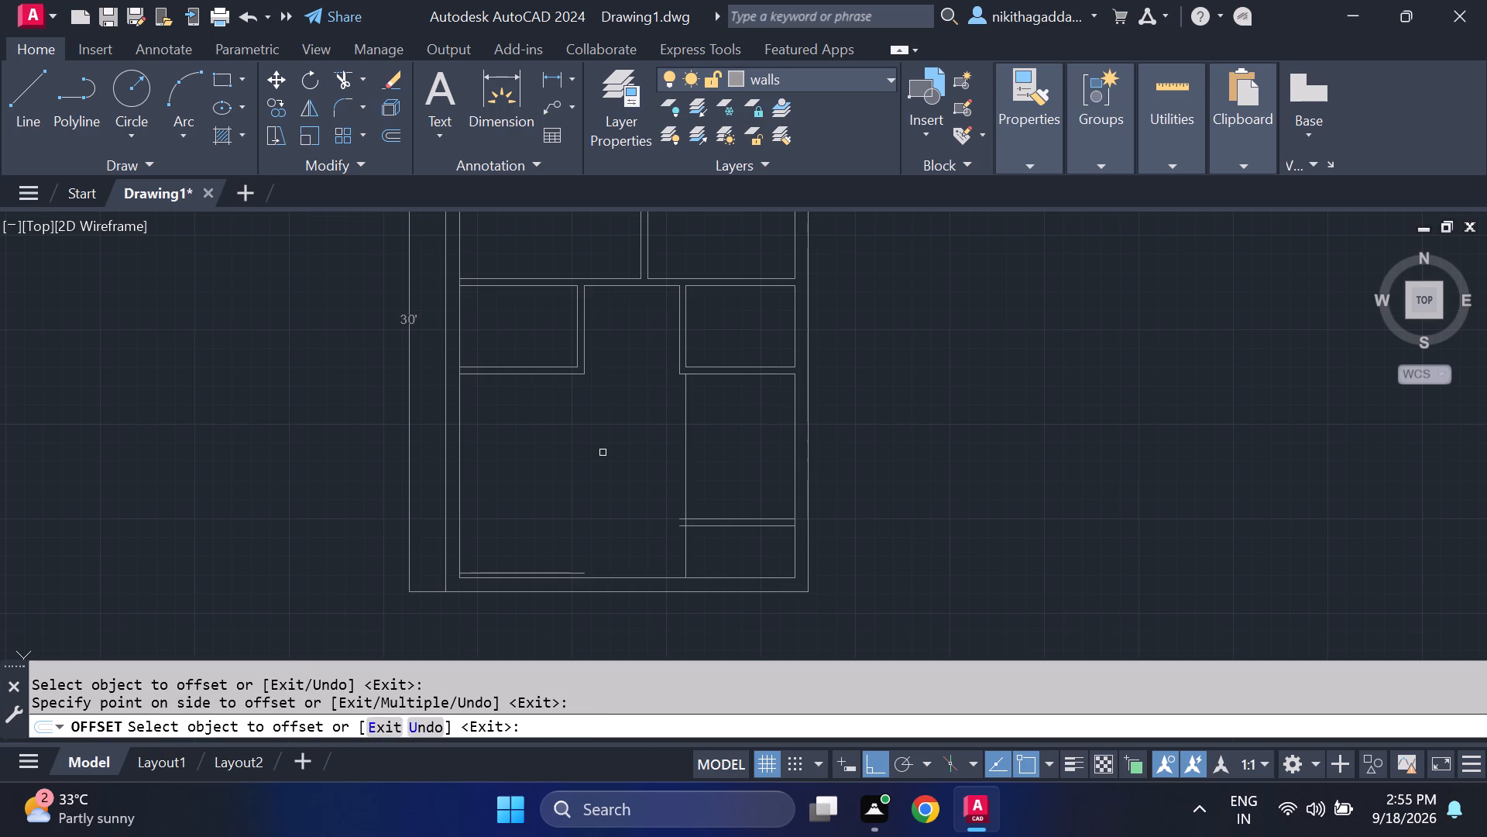
key(Escape)
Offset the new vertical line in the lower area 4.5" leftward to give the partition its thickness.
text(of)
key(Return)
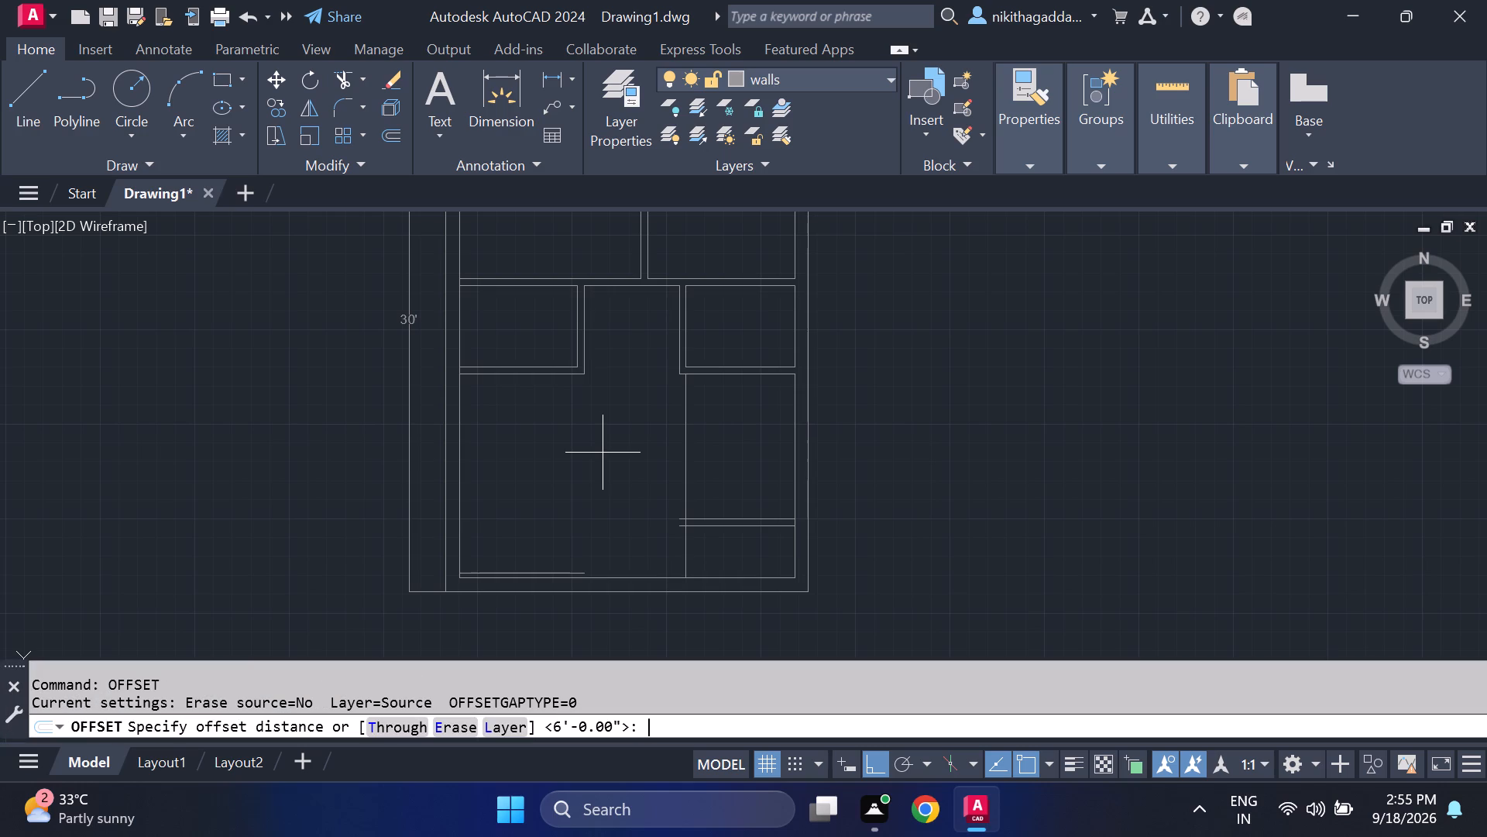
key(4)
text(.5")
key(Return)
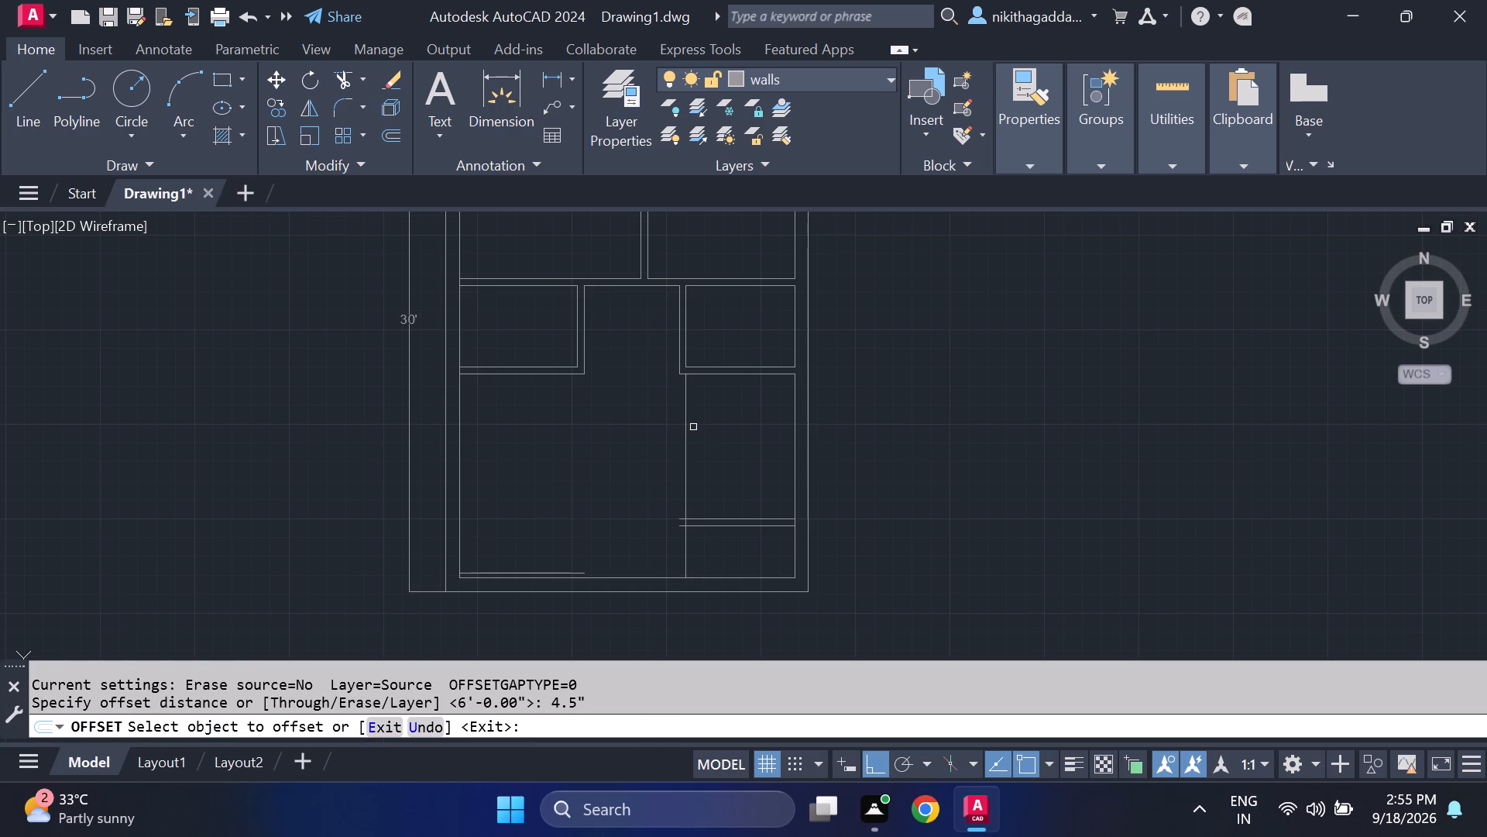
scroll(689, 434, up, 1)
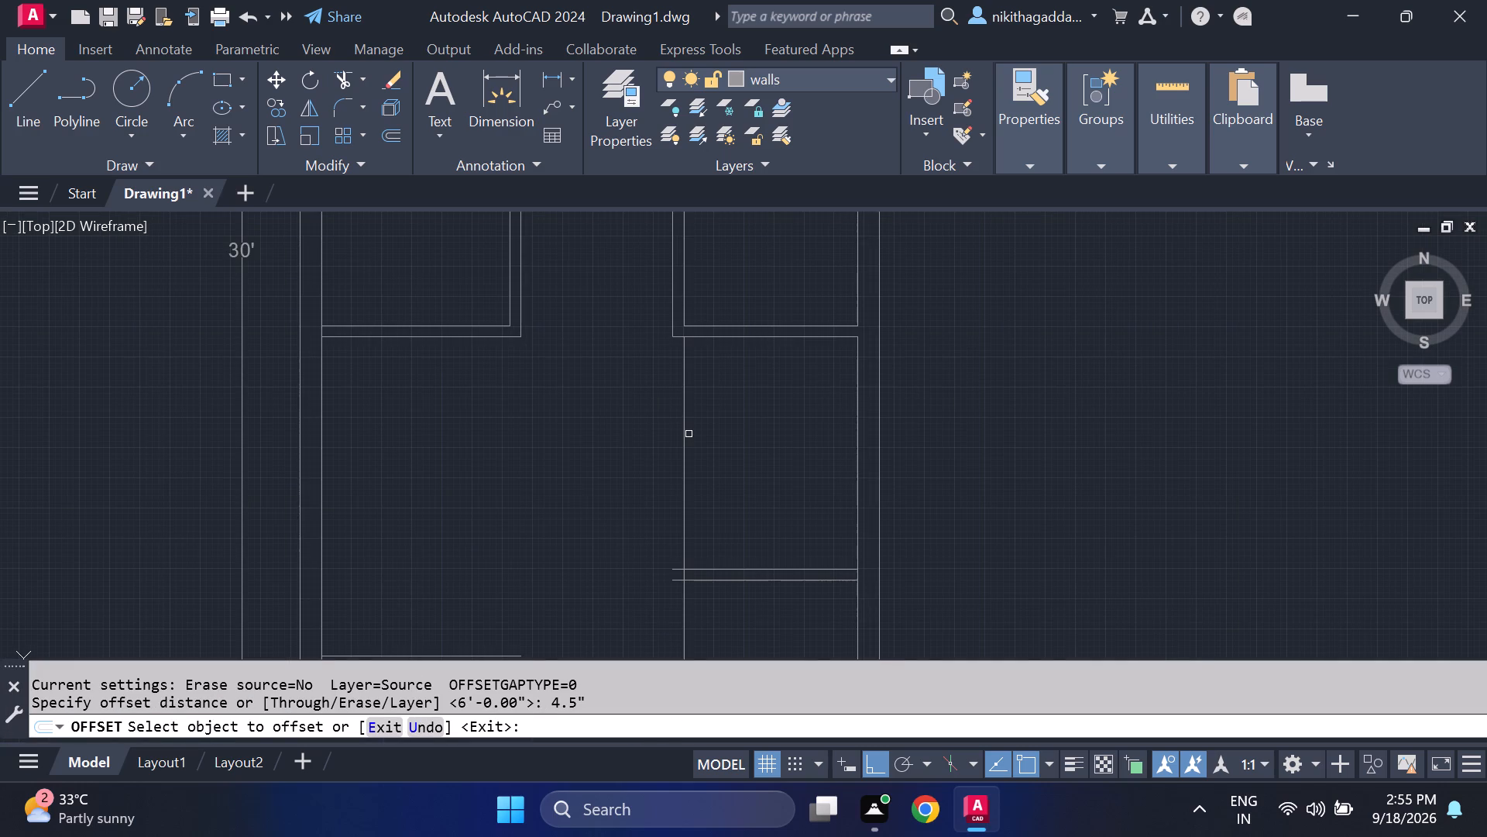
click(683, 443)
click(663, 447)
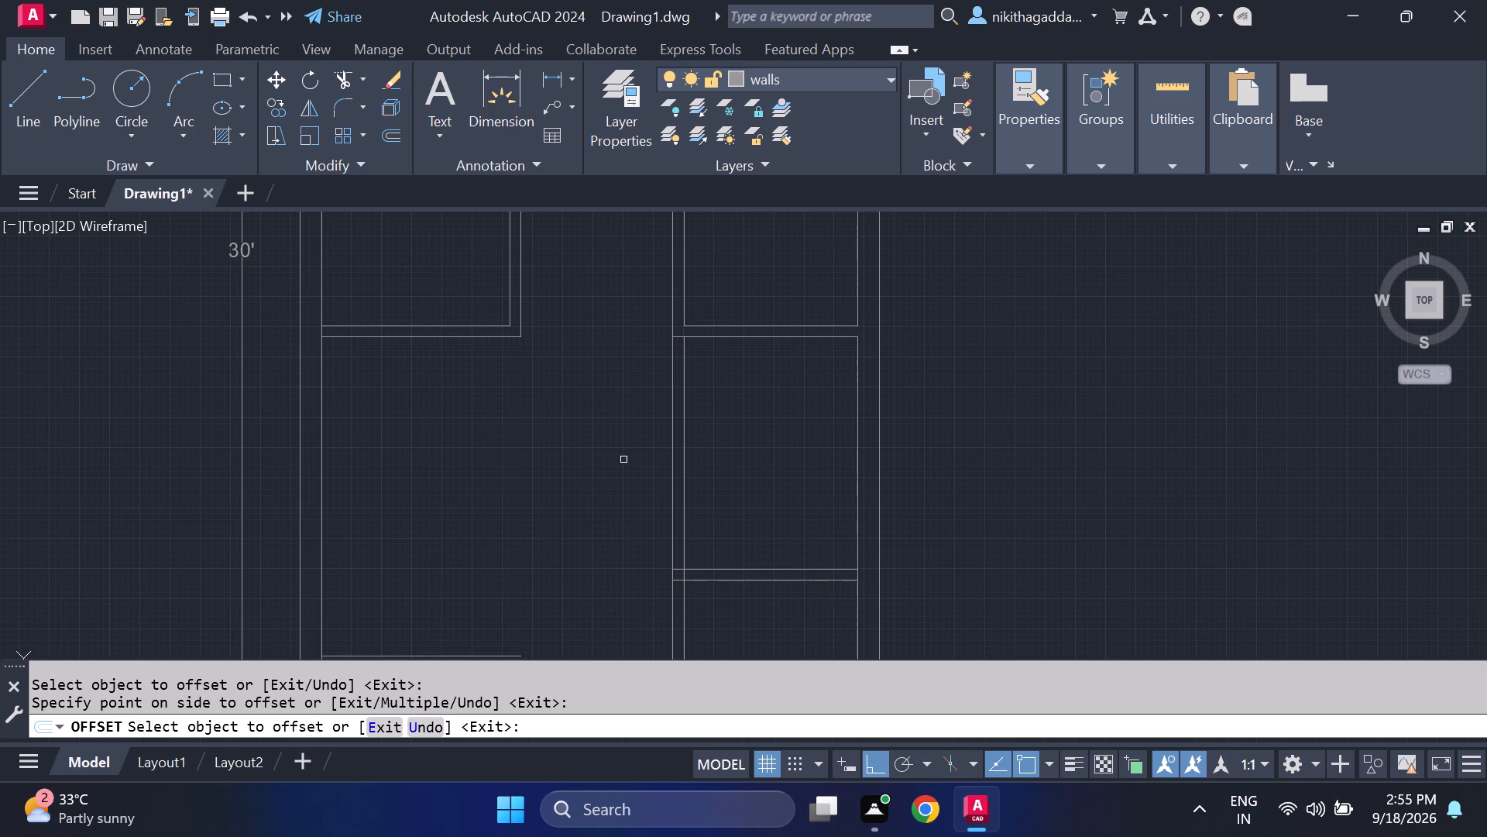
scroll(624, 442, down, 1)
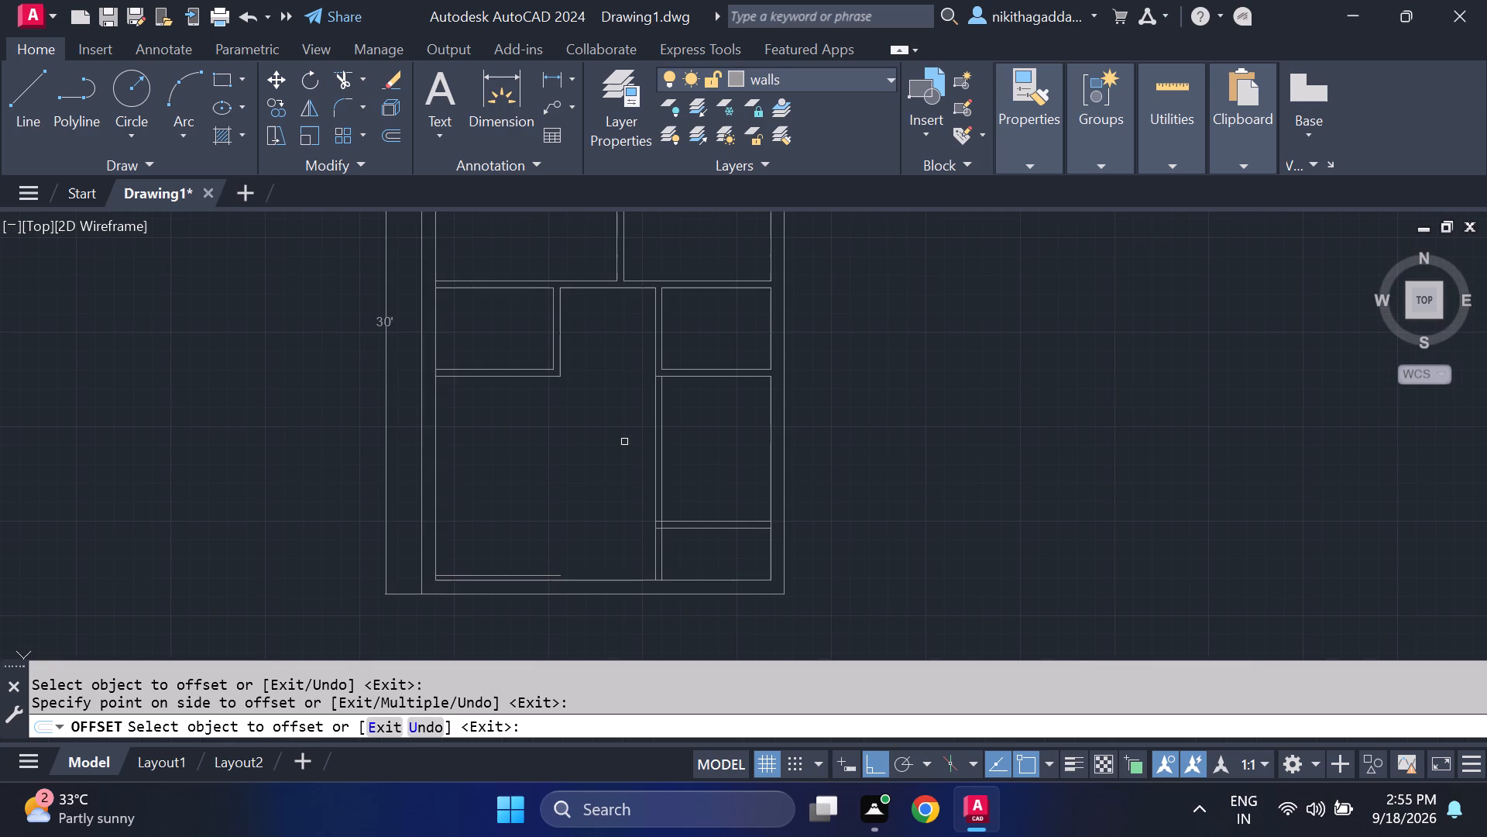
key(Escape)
Trim away both vertical partition lines below the lower right room's bottom partition.
text(tr)
key(Return)
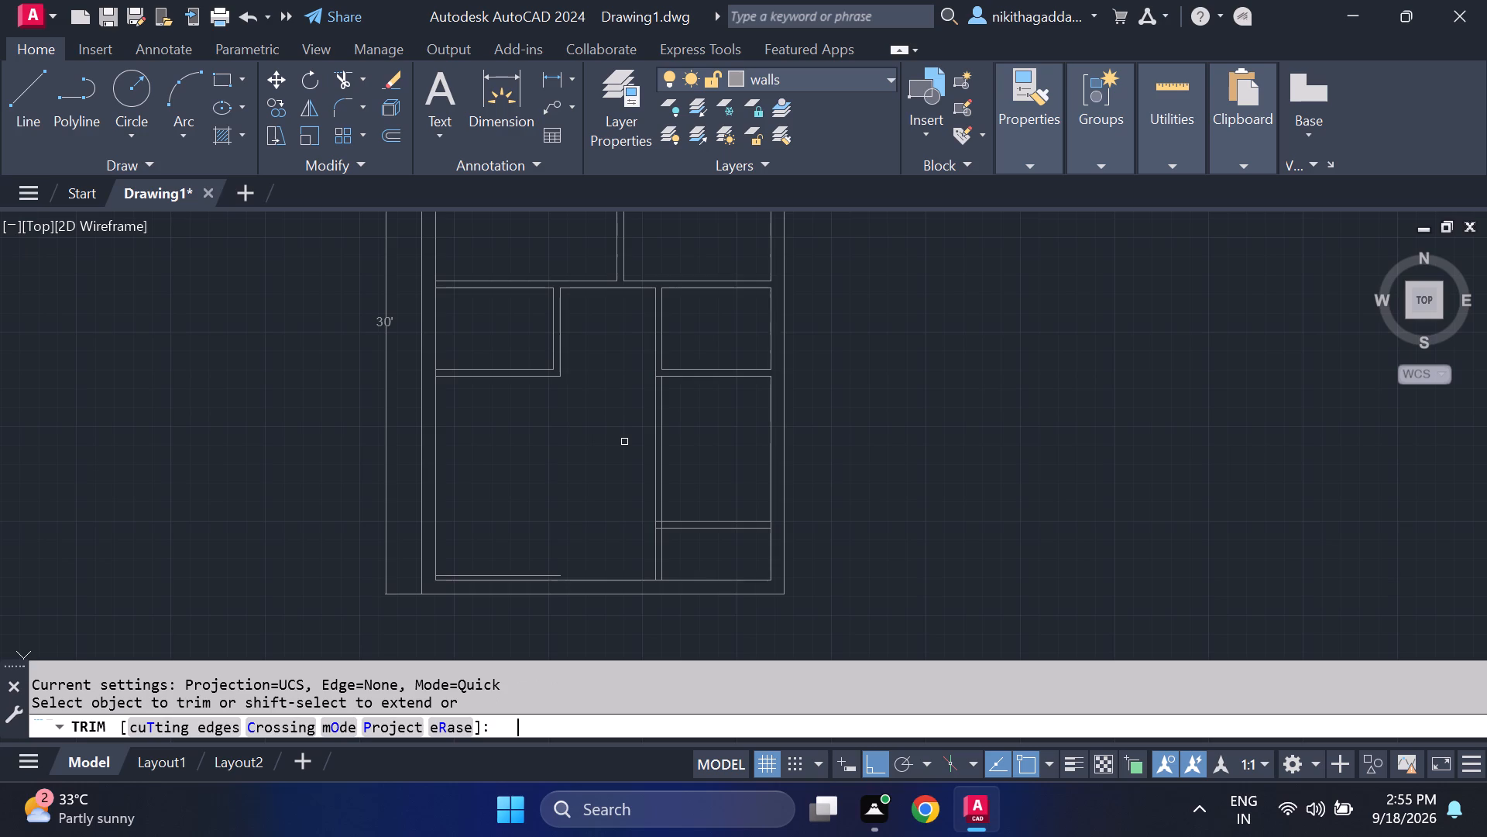
scroll(619, 463, down, 1)
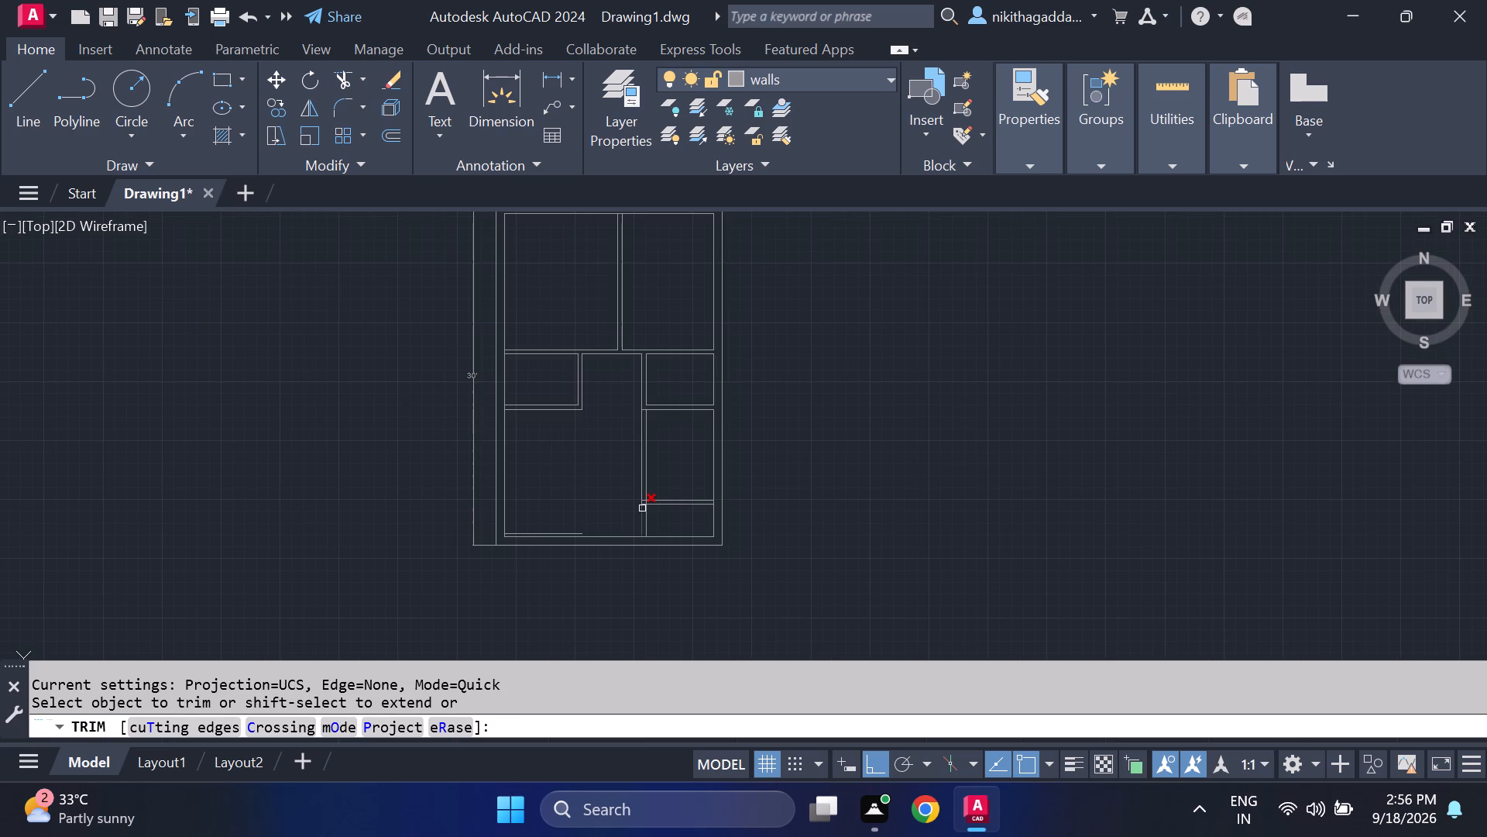
scroll(642, 520, up, 3)
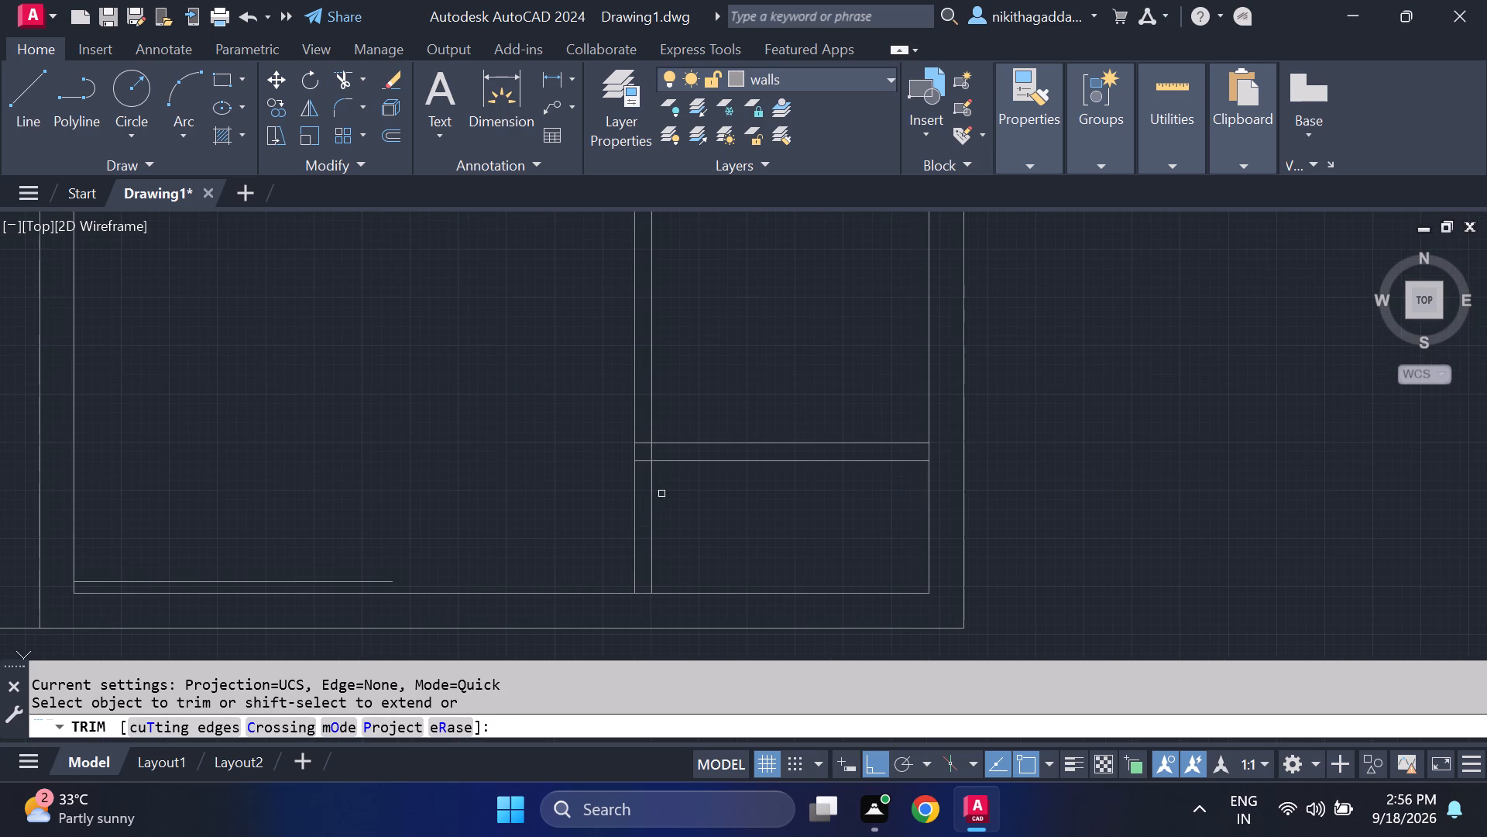
scroll(655, 467, up, 2)
drag(680, 478, 503, 542)
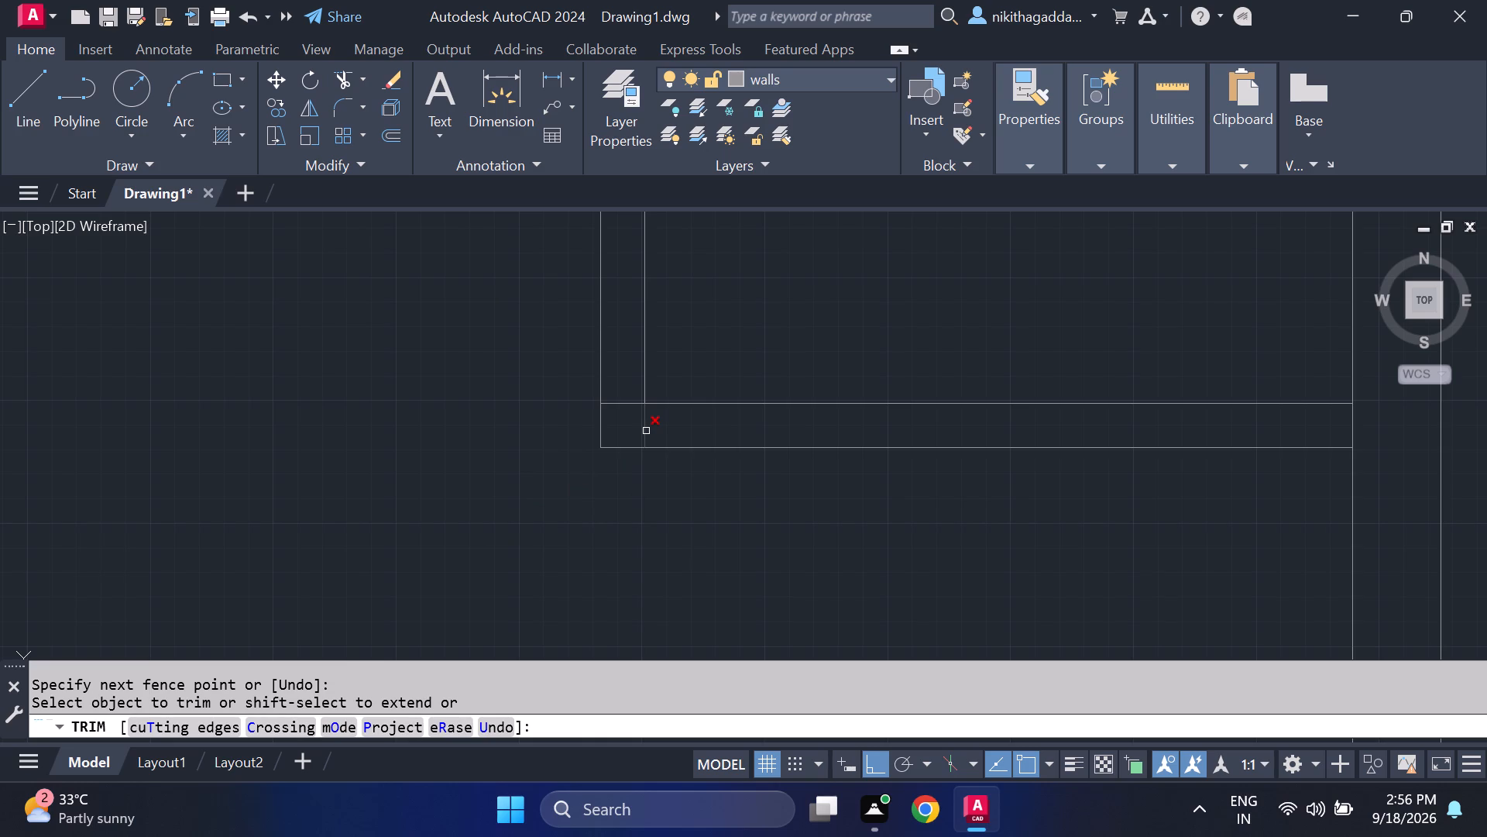
scroll(654, 358, down, 2)
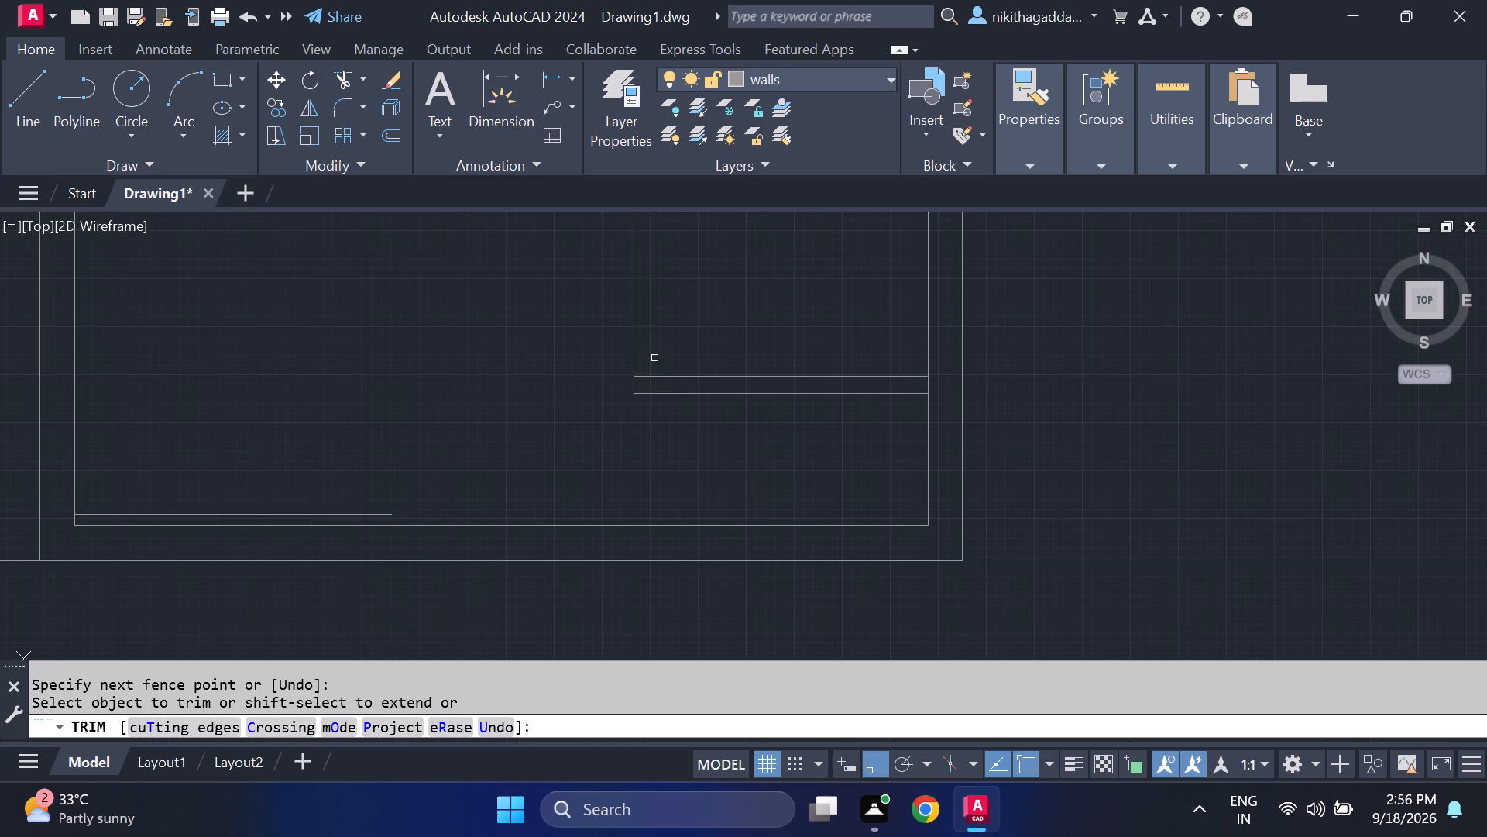
scroll(700, 315, down, 4)
middle_drag(708, 305, 714, 339)
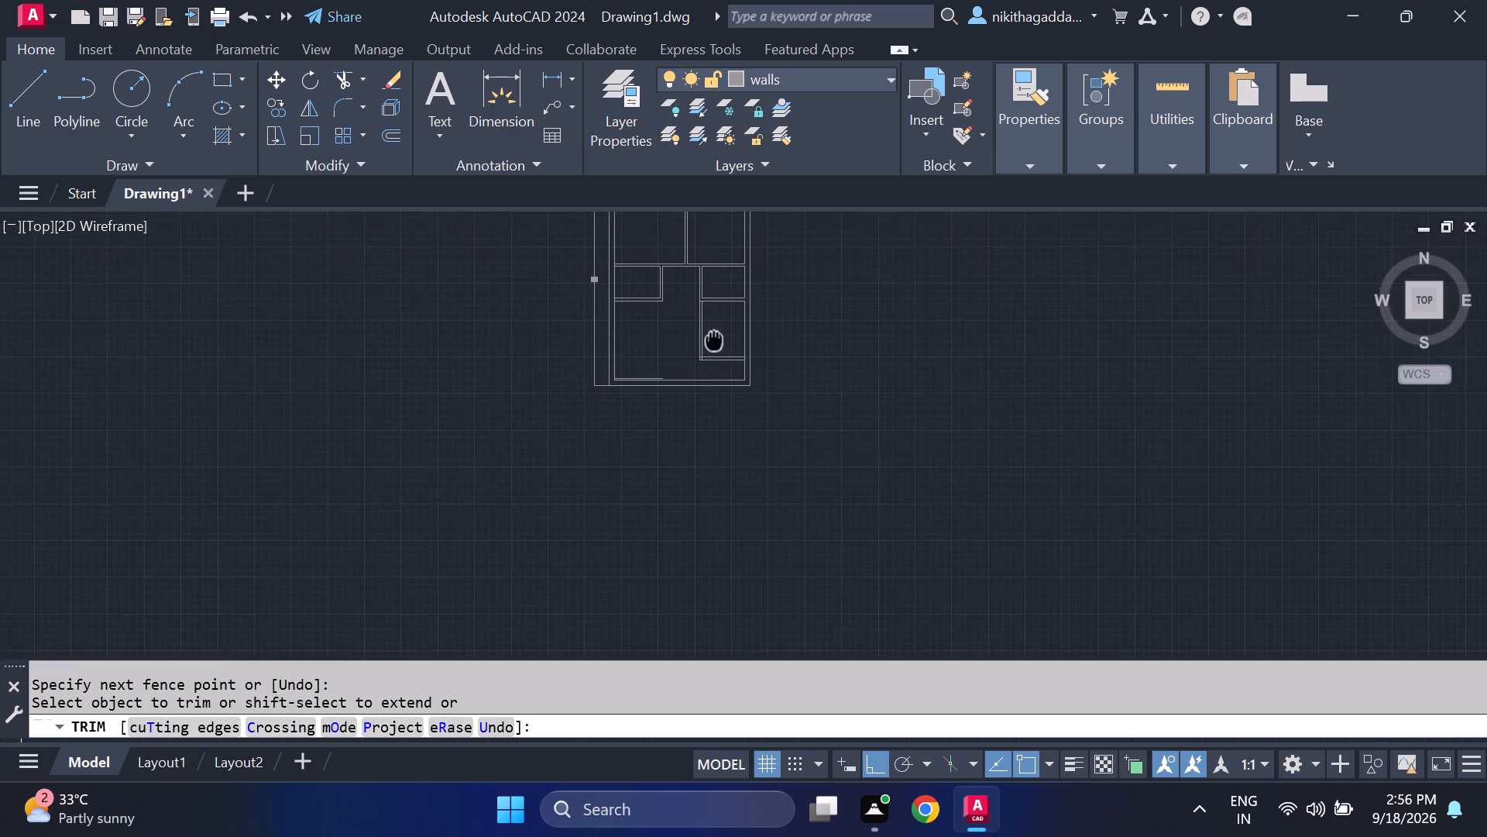
middle_drag(714, 339, 722, 367)
scroll(675, 395, up, 2)
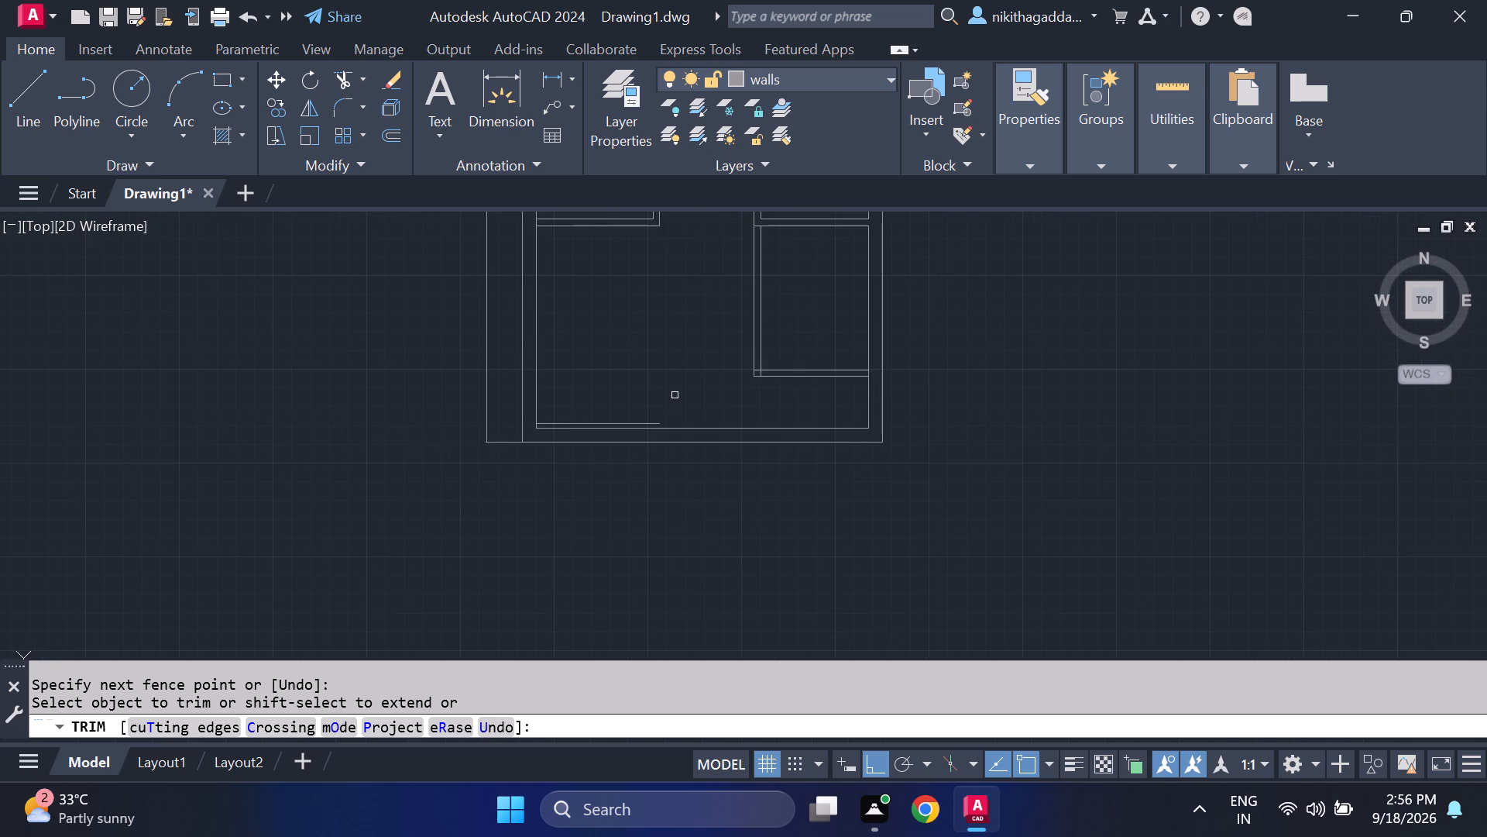
key(Escape)
Erase the short horizontal line just above the bottom outer wall's inner line in the lower left area.
scroll(646, 397, down, 1)
middle_drag(630, 351, 632, 380)
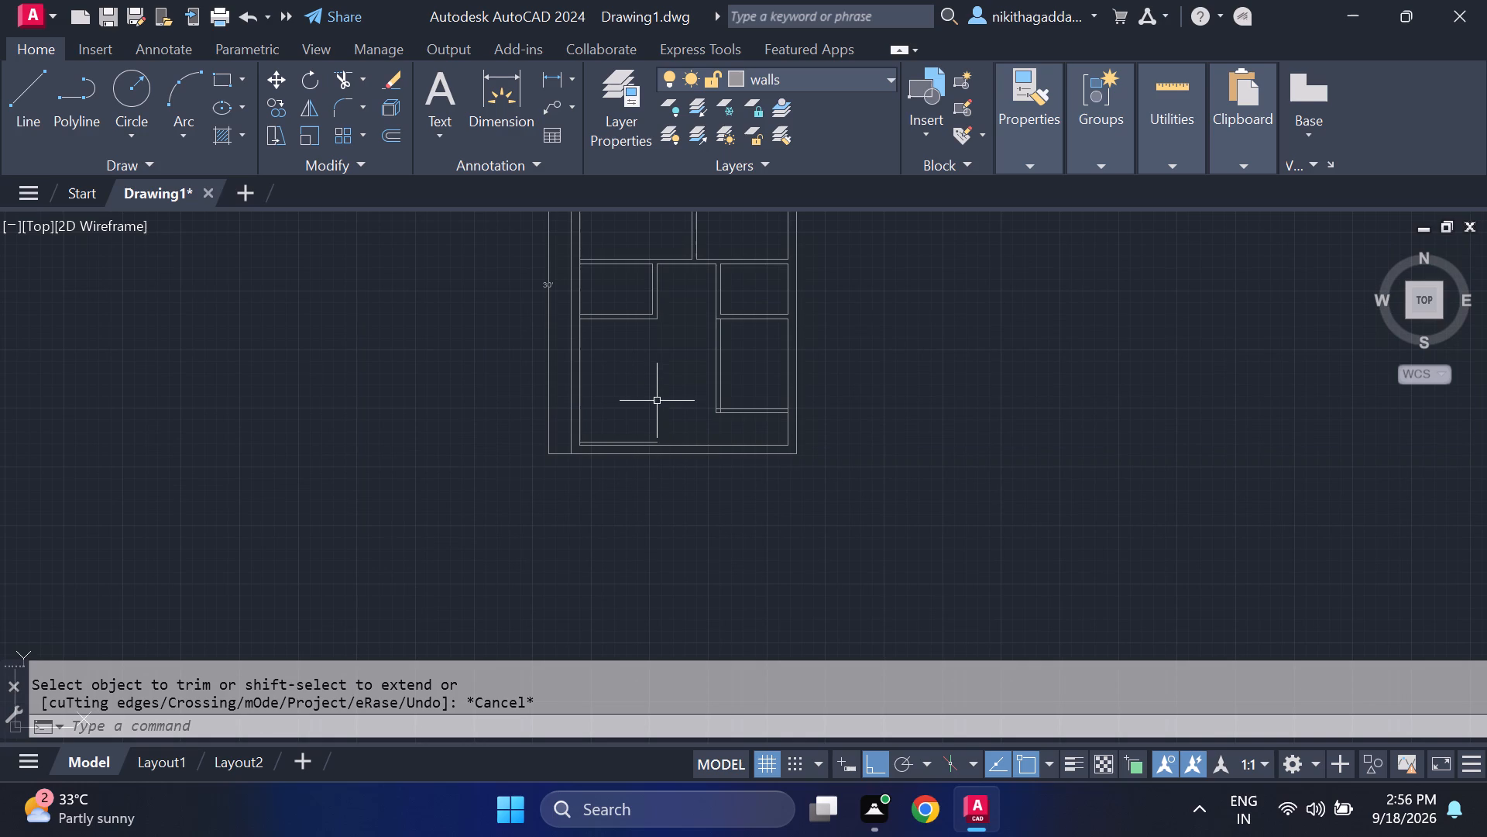
scroll(647, 414, up, 2)
click(643, 431)
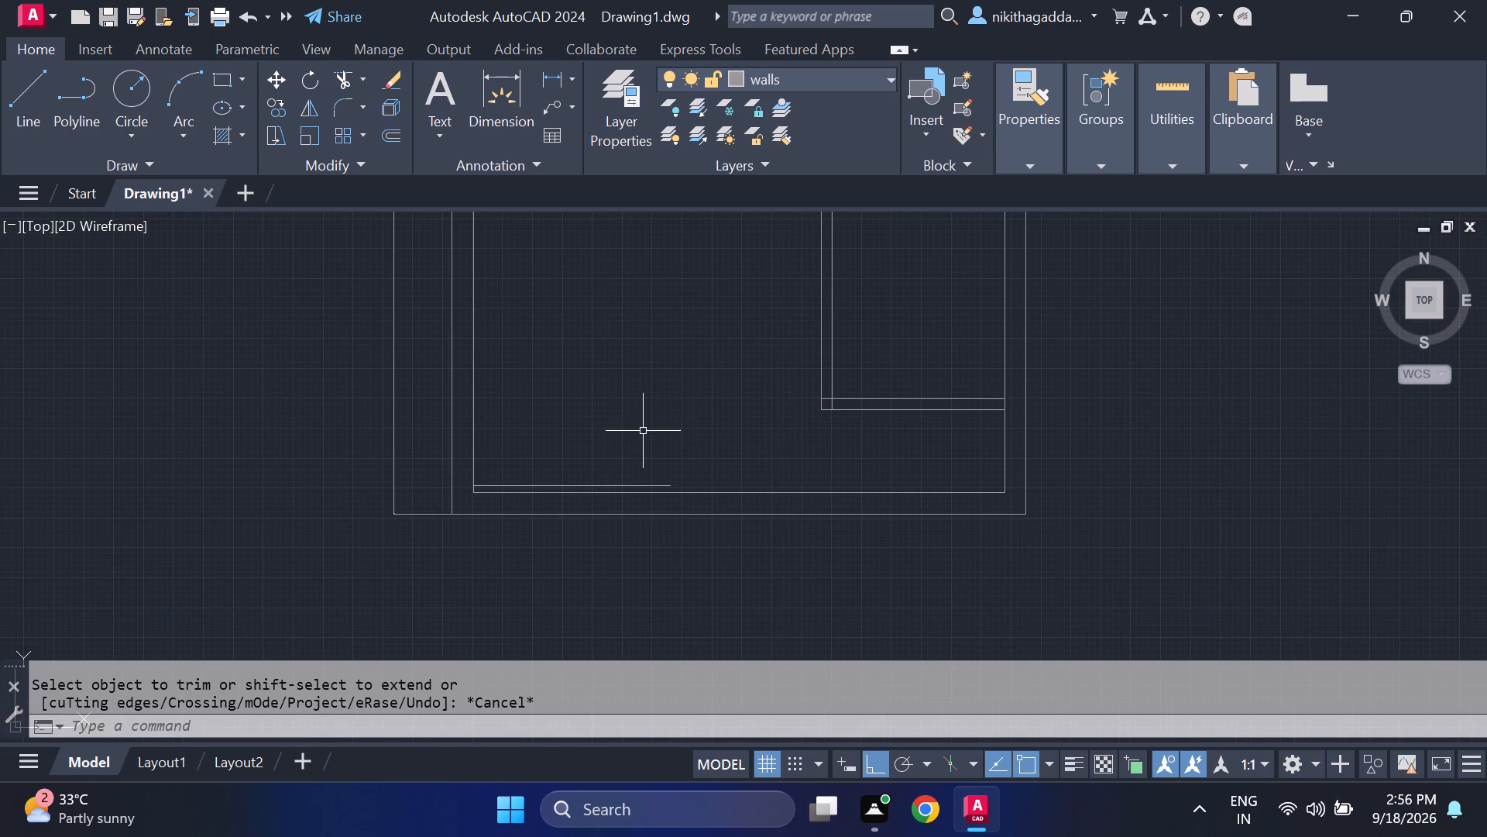
click(576, 487)
key(Delete)
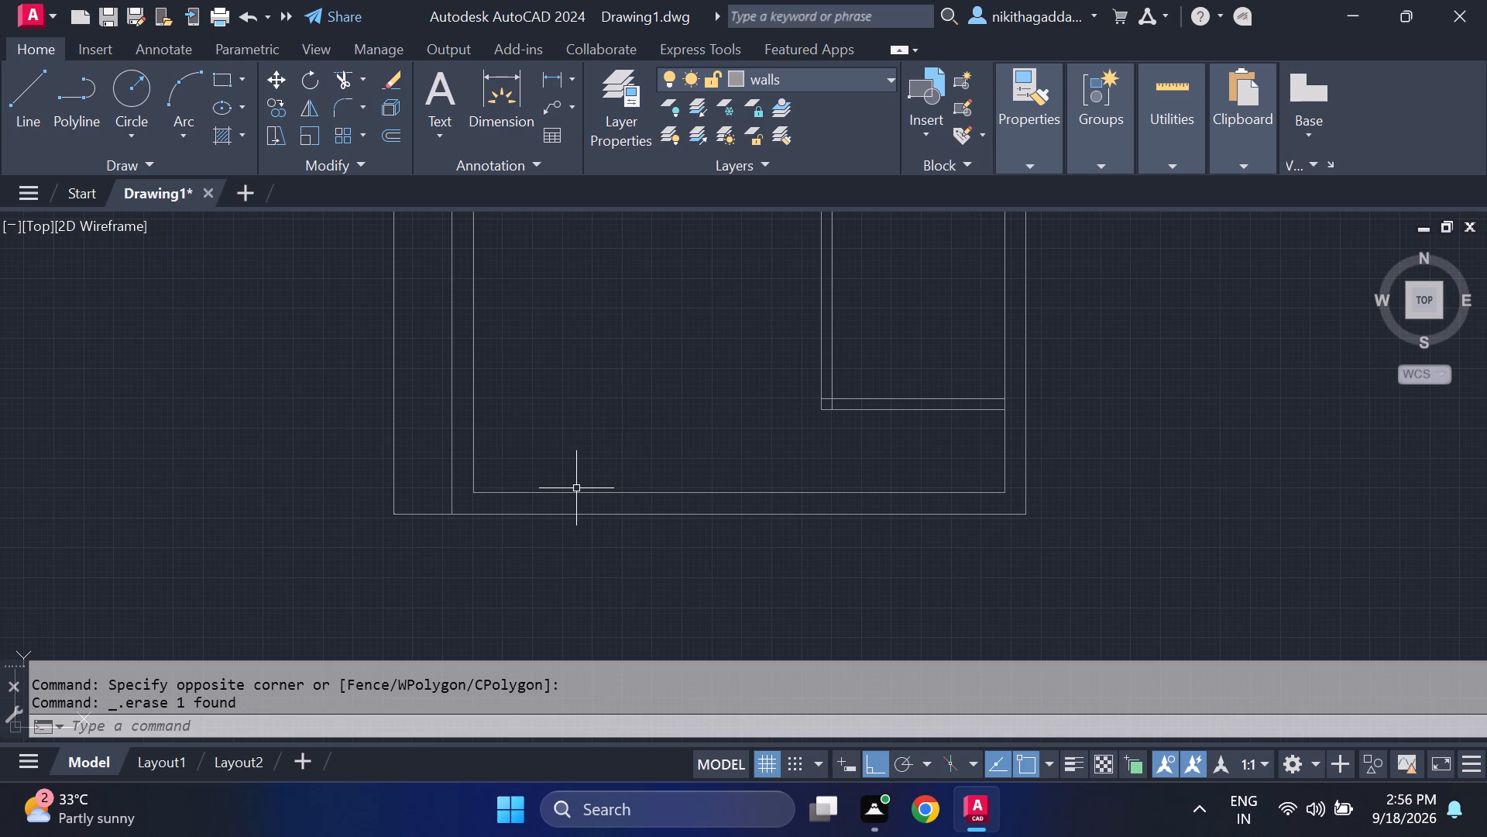
Offset the left outer wall's inner line 13' rightward across the plan.
scroll(558, 474, down, 1)
middle_drag(558, 474, 557, 594)
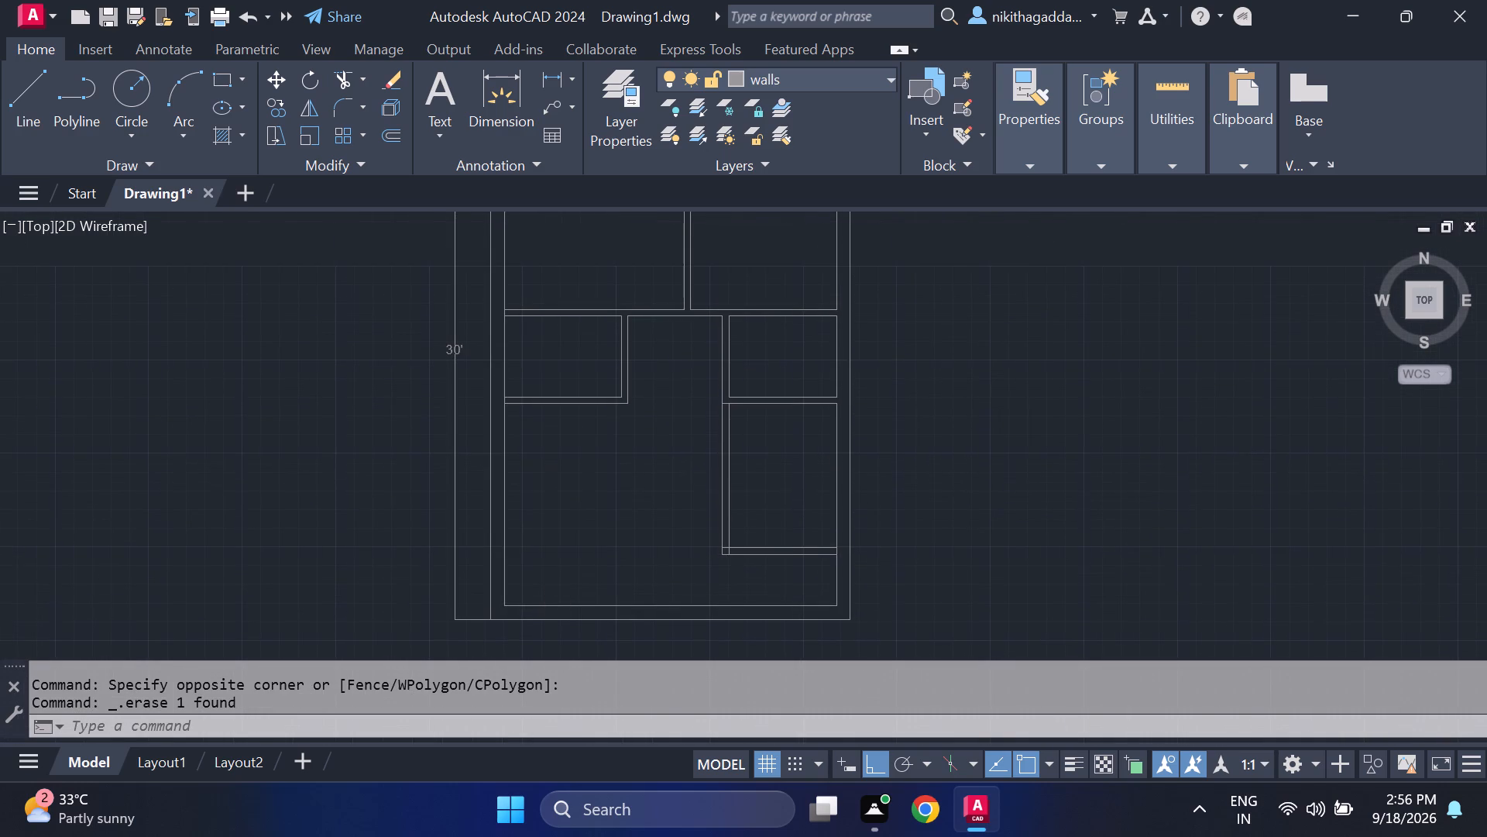
scroll(568, 591, up, 3)
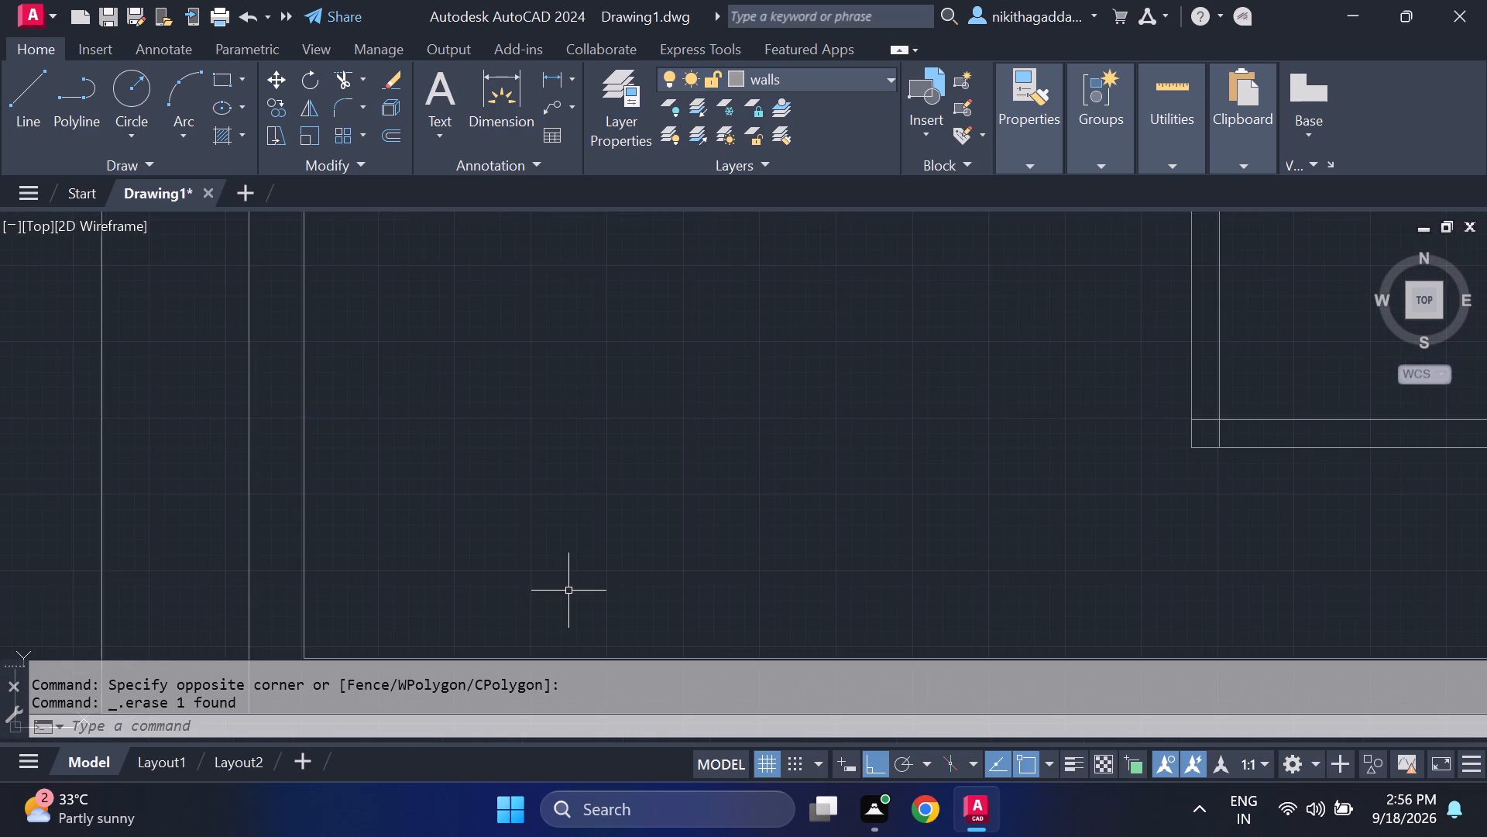
scroll(568, 591, down, 2)
text(of)
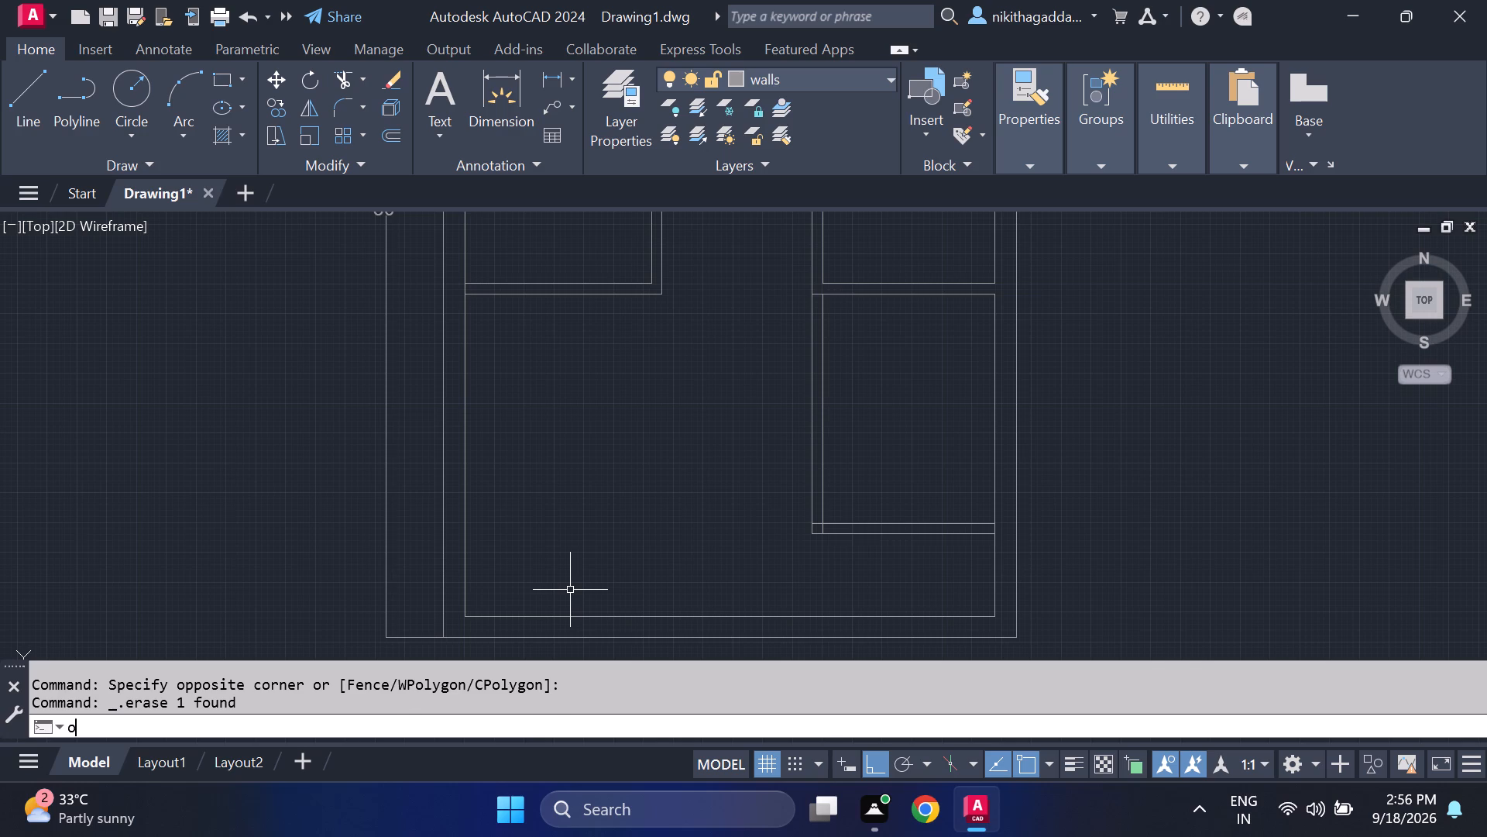
key(Return)
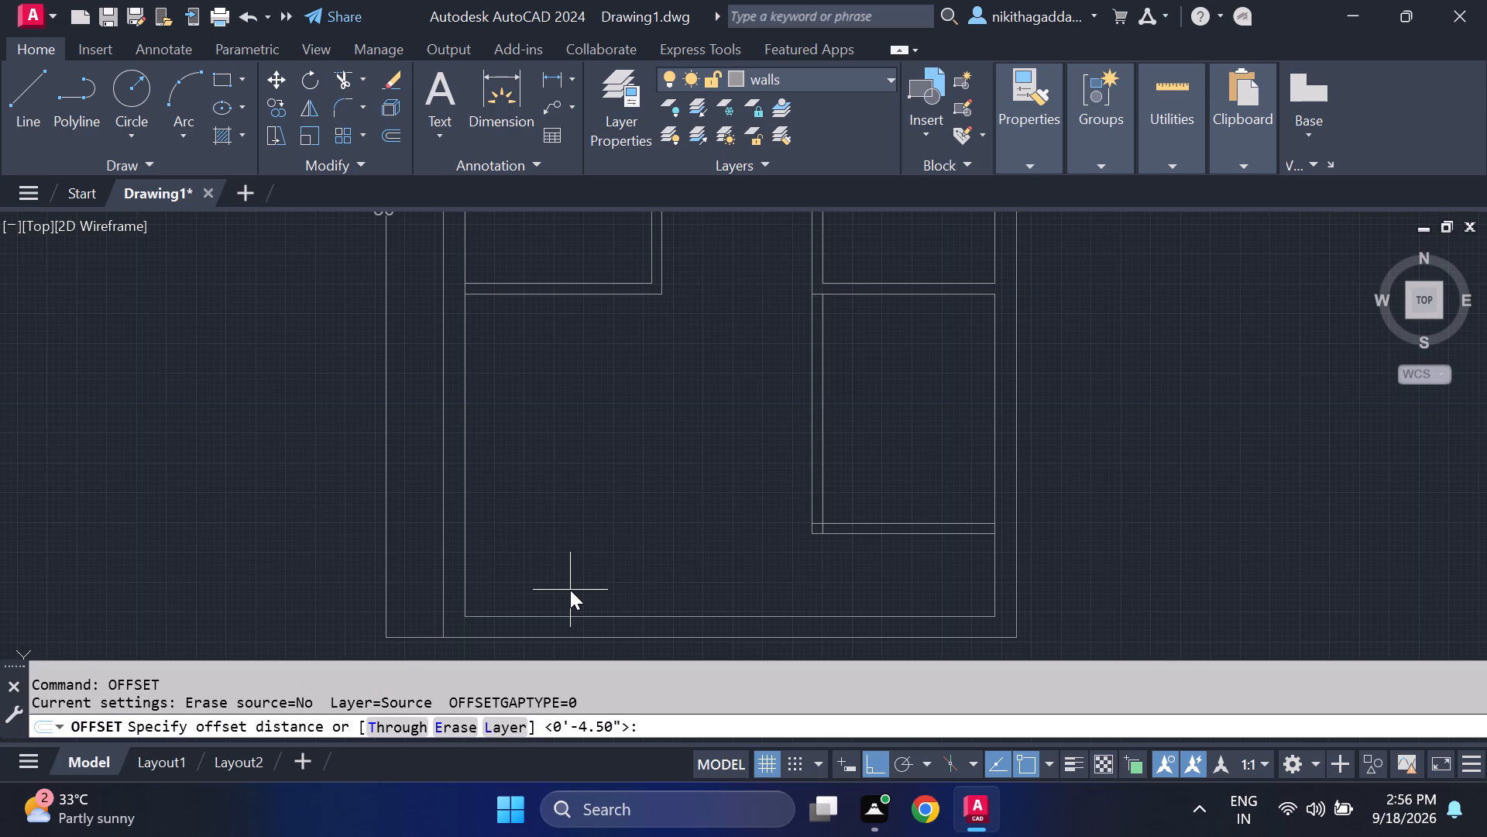
key(1)
key(3)
key(apostrophe)
key(Return)
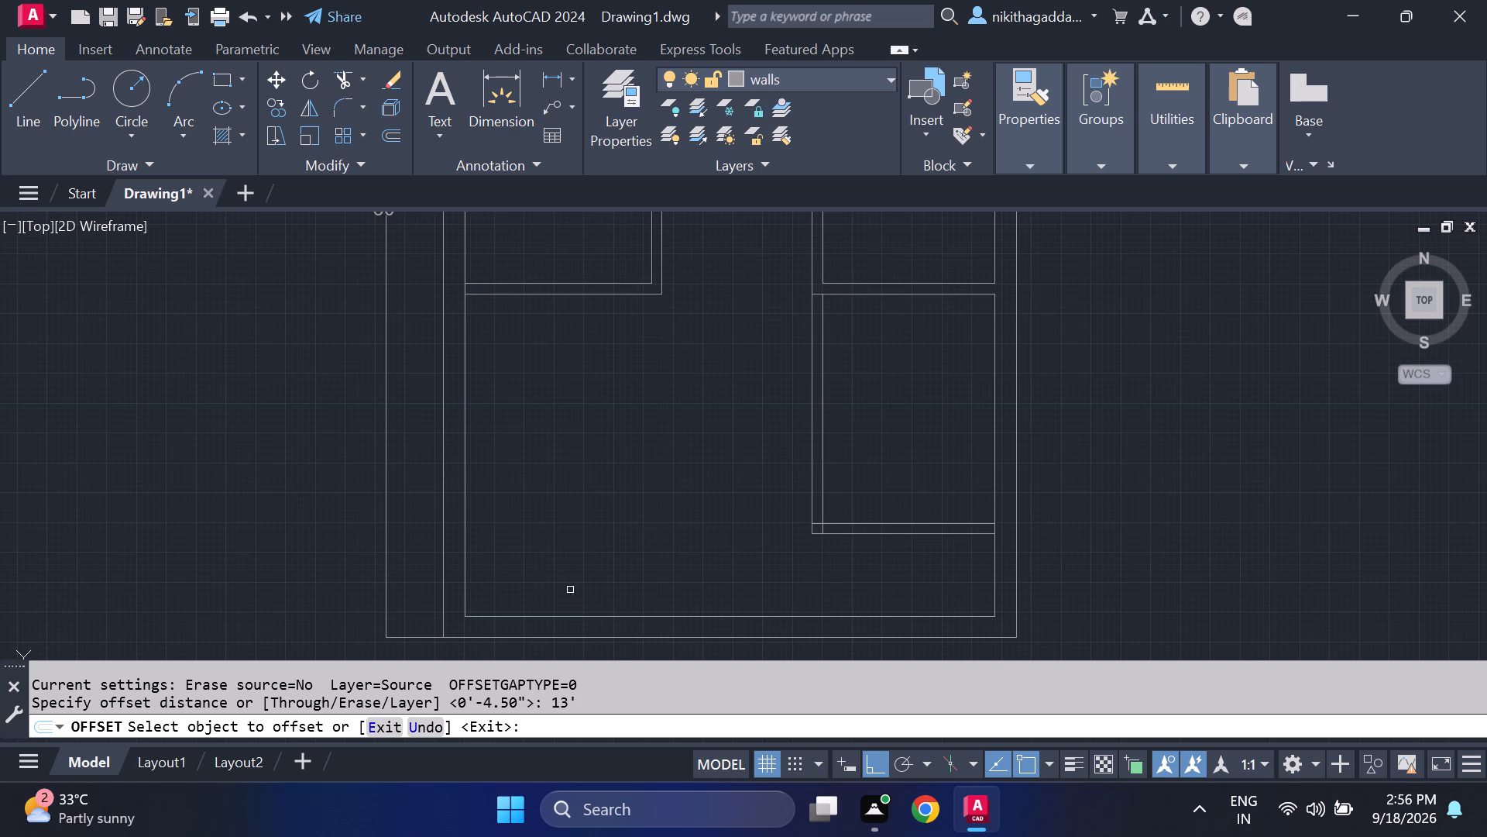
click(466, 449)
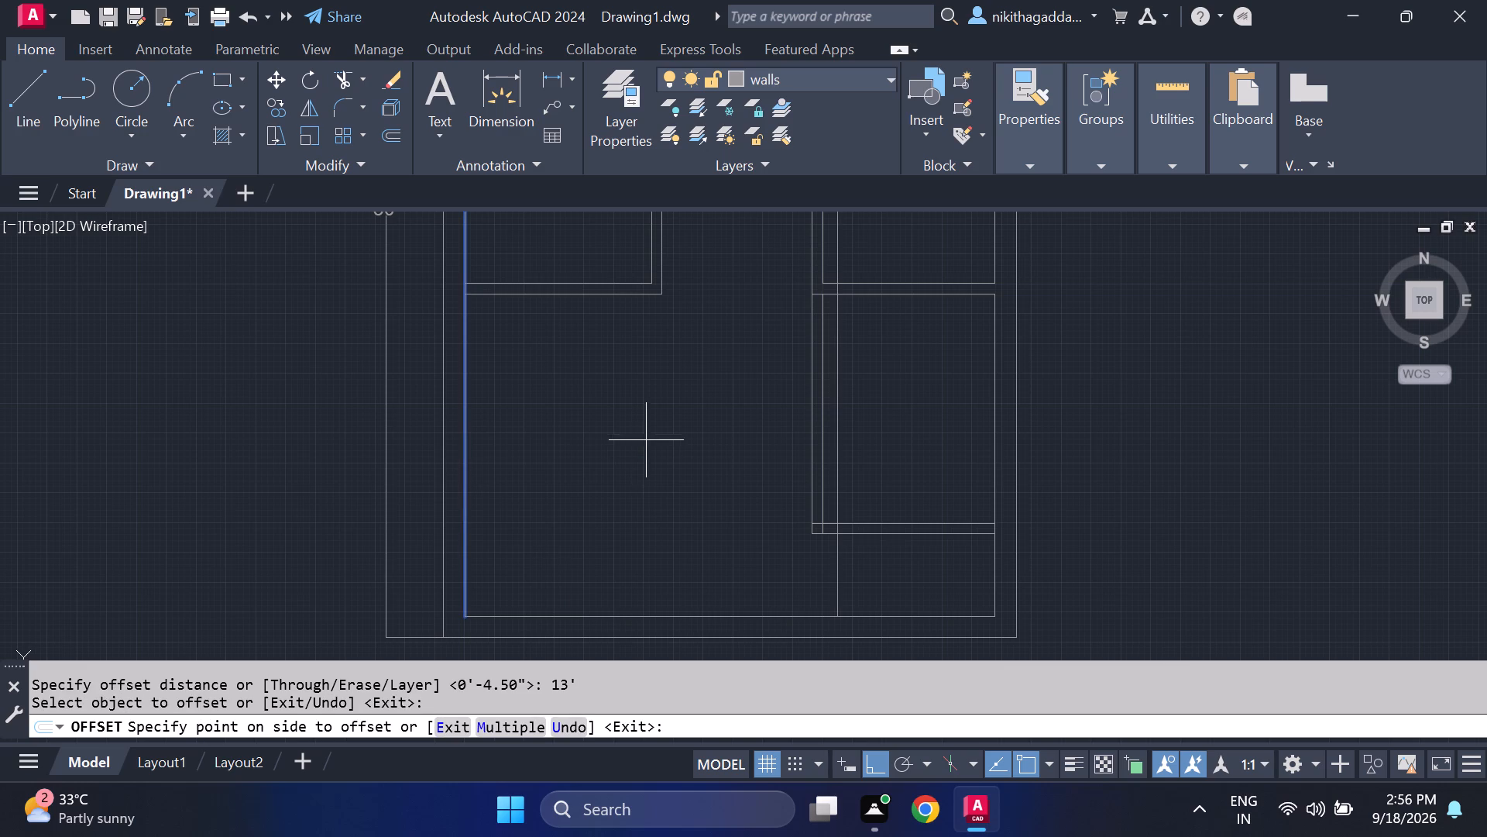
click(685, 417)
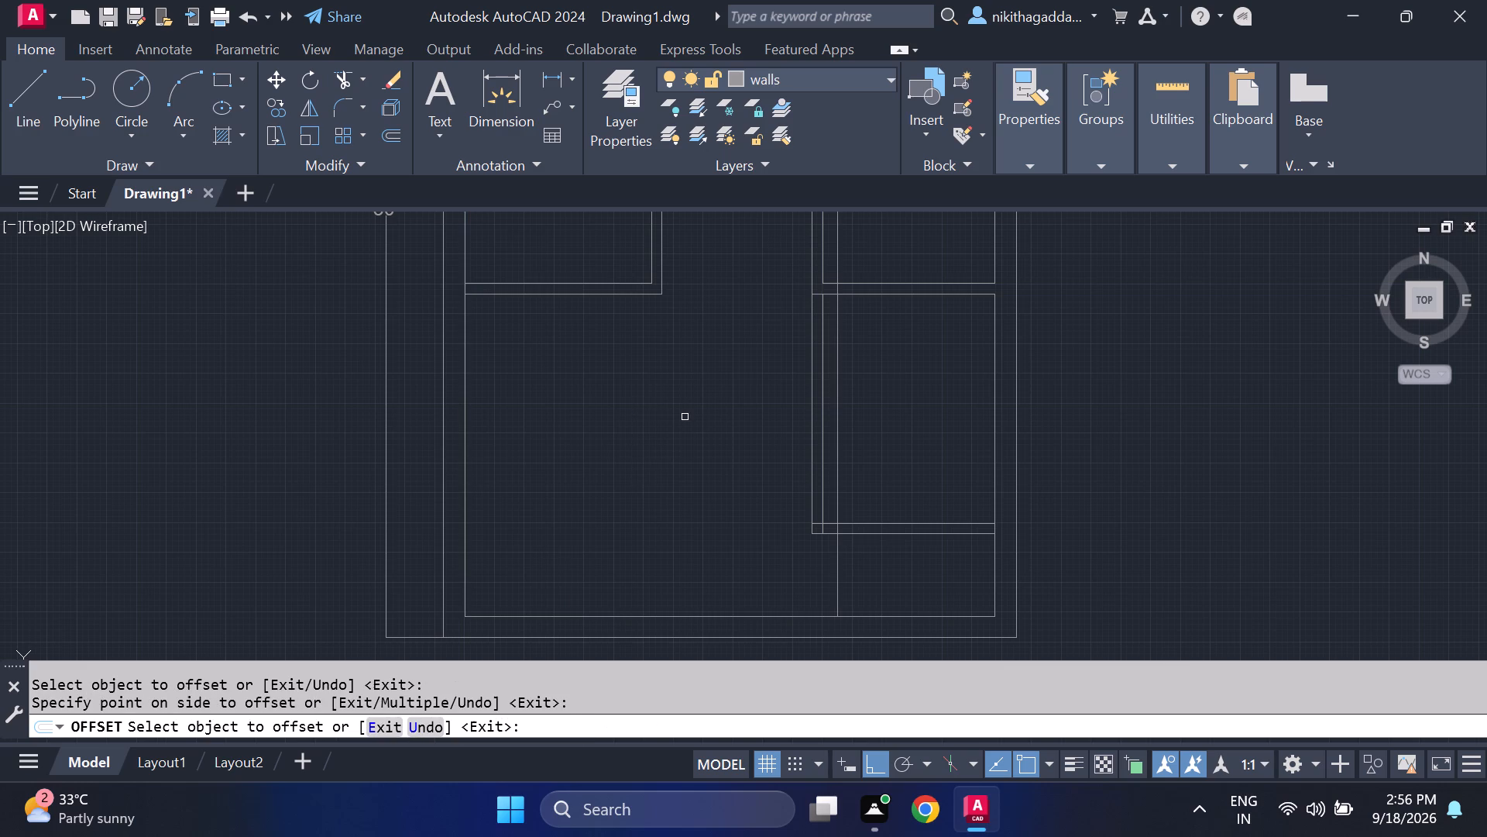
key(Escape)
Trim away the lower right room's two old vertical partition lines, including the short leftover piece at the bottom partition.
text(tr)
key(Return)
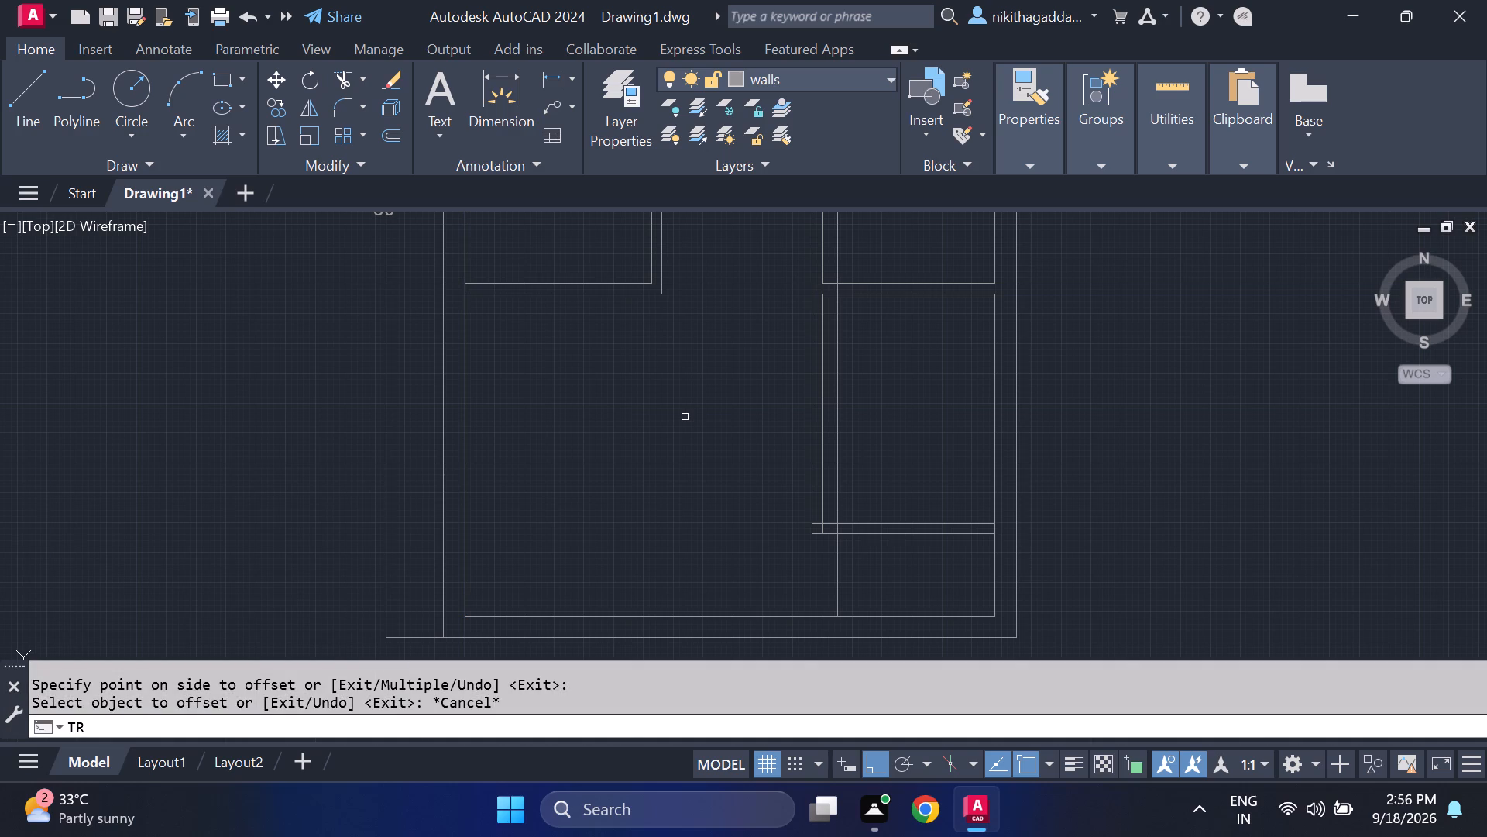
scroll(819, 447, up, 1)
drag(835, 432, 812, 449)
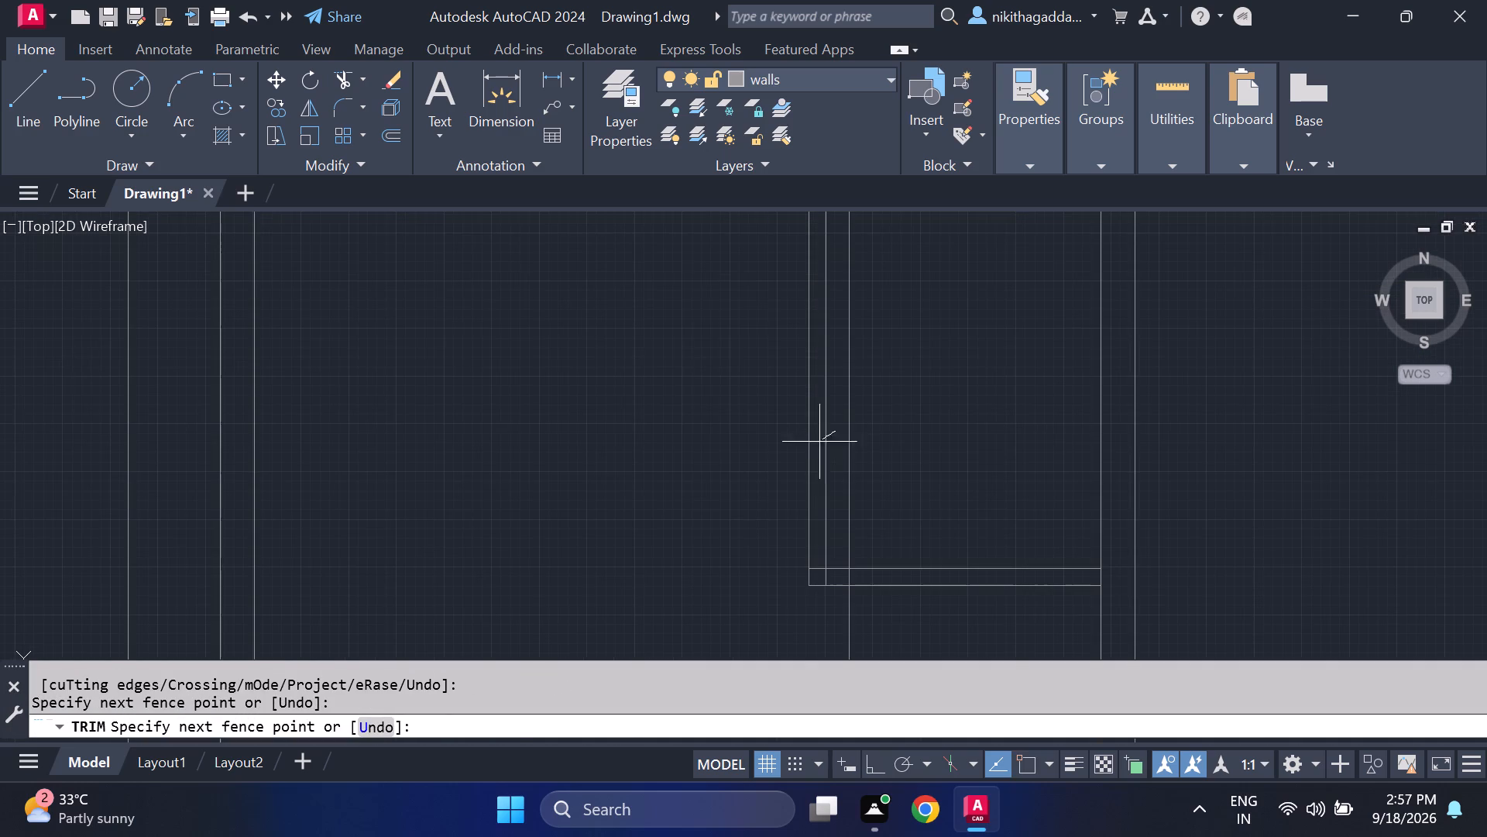
drag(812, 449, 771, 500)
drag(821, 555, 829, 601)
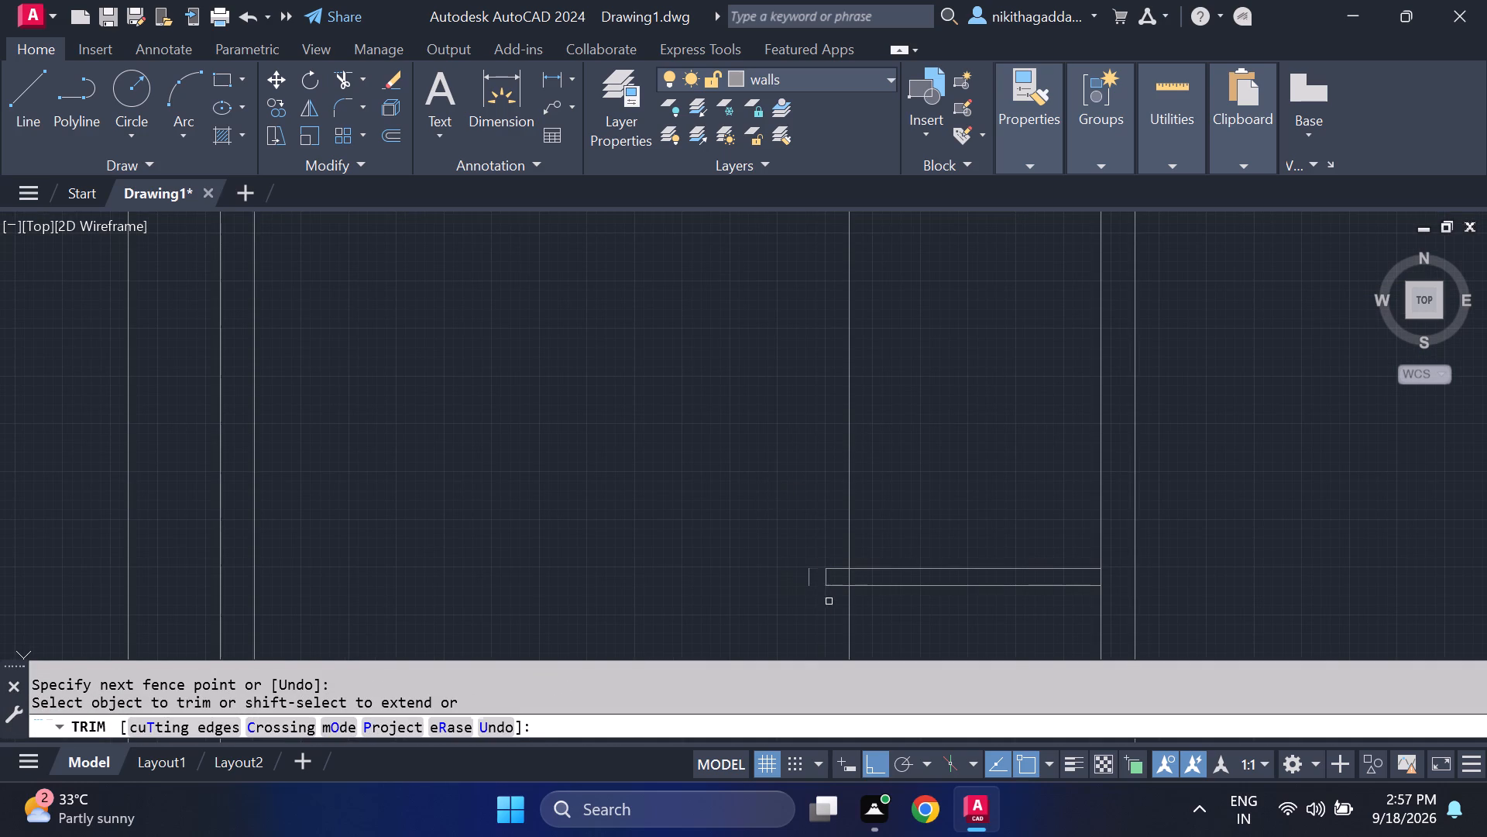
click(808, 578)
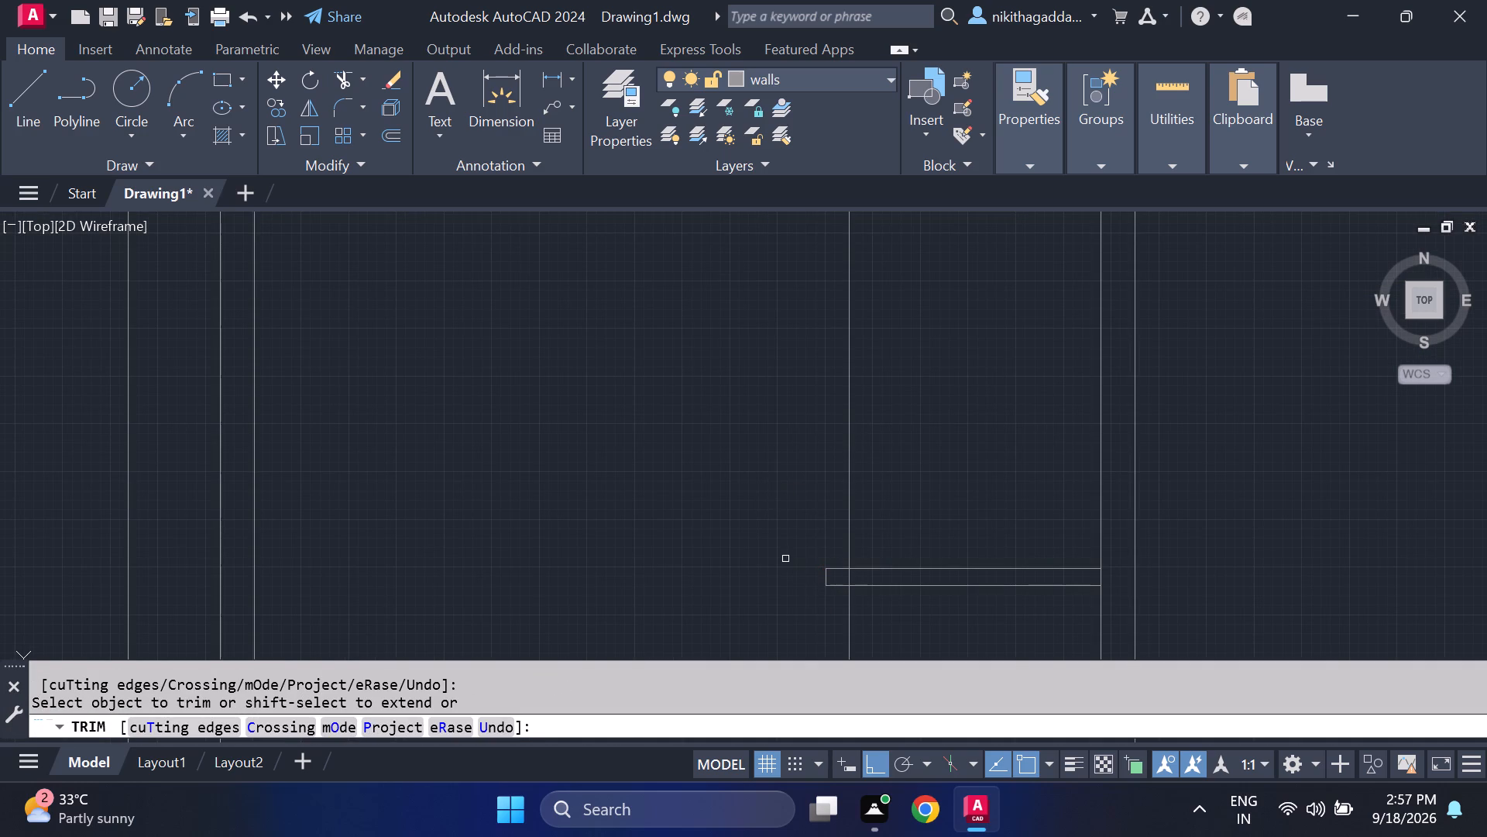
Trim the new 13' offset line out of the upper right rooms and their partitions, down to the lower right room's top edge.
scroll(784, 553, down, 2)
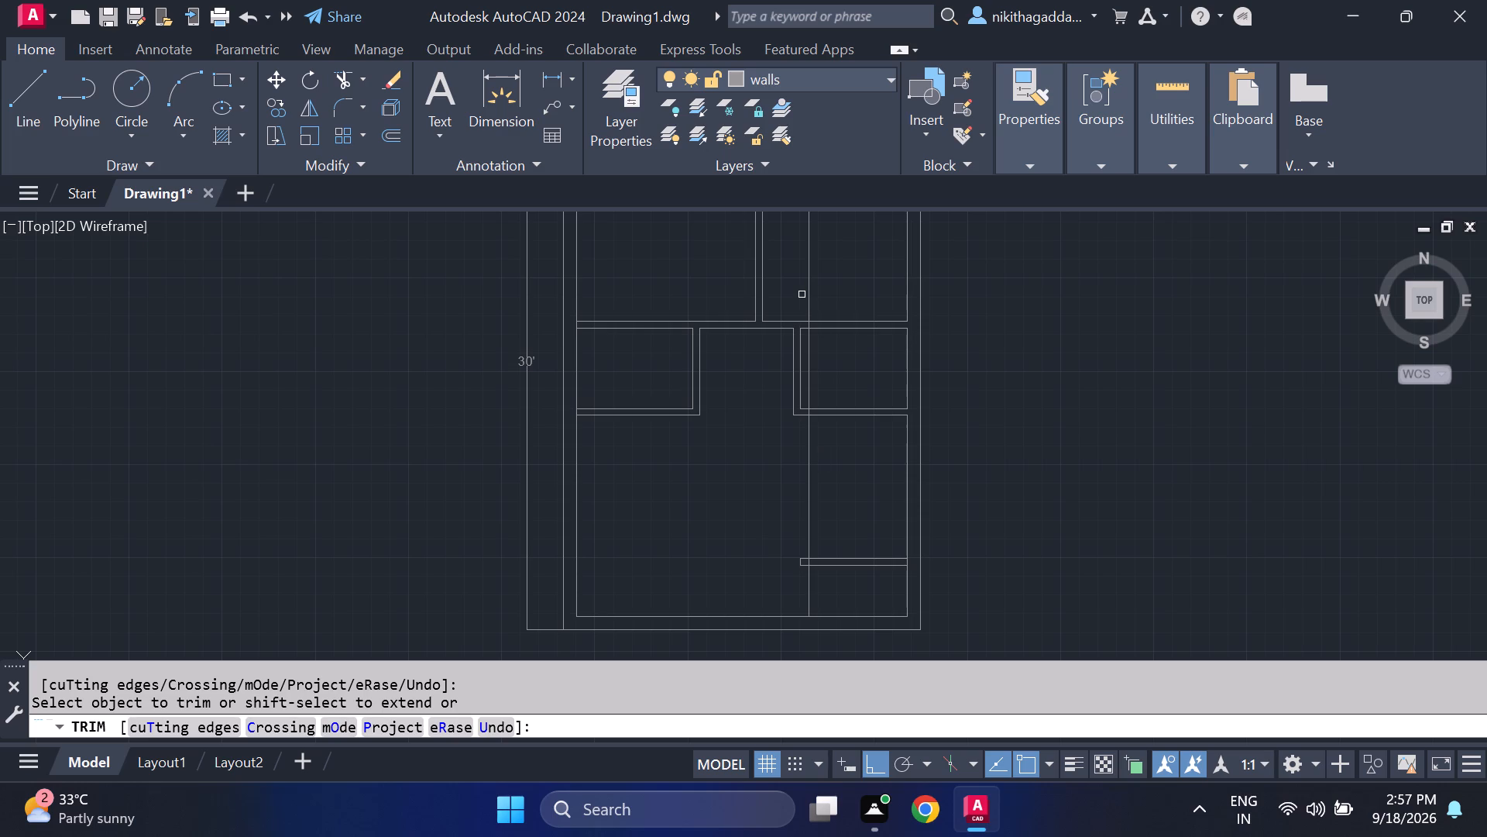
click(809, 280)
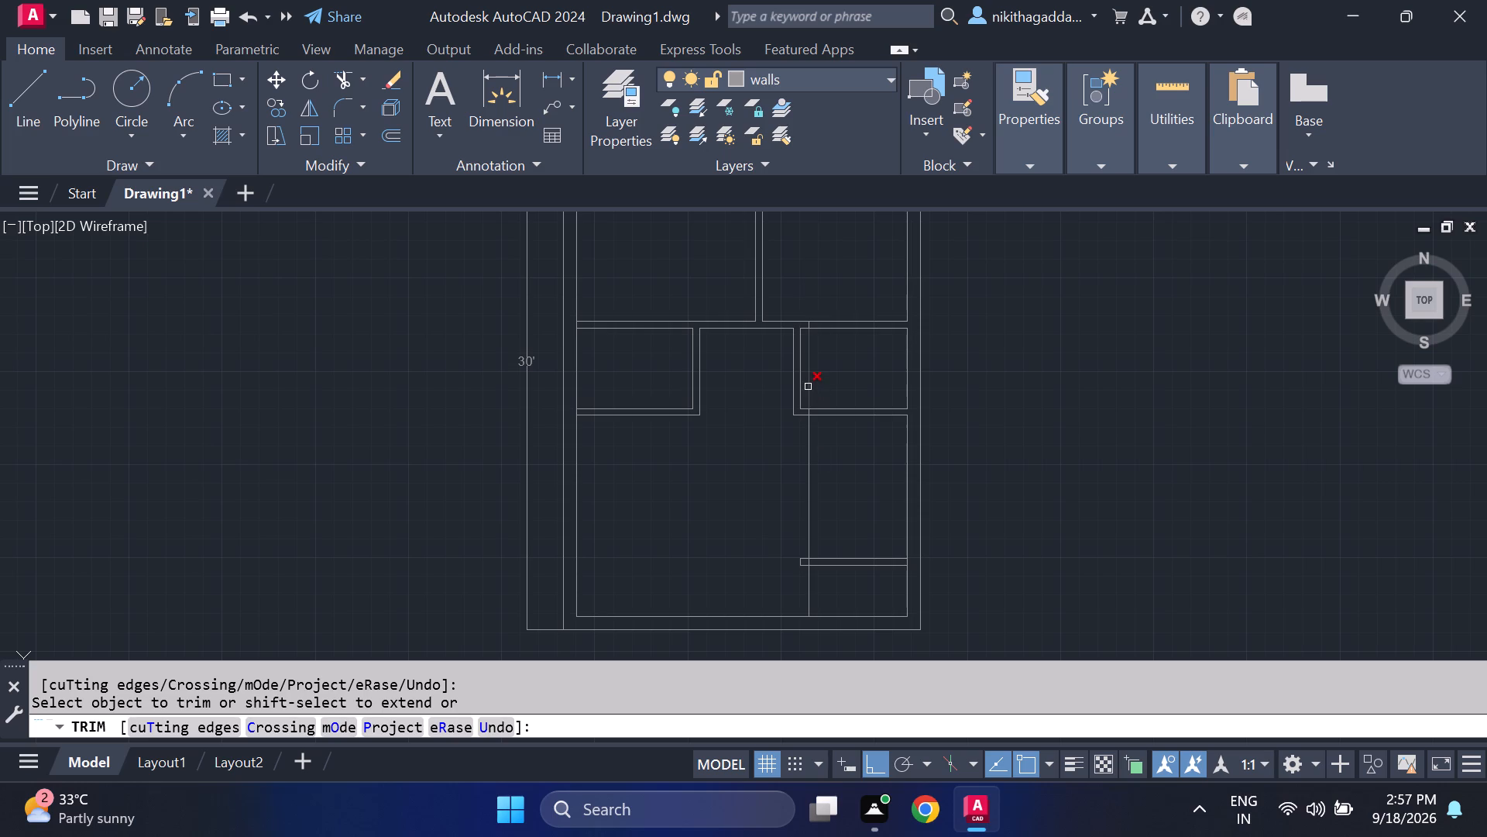
click(808, 387)
scroll(802, 323, up, 3)
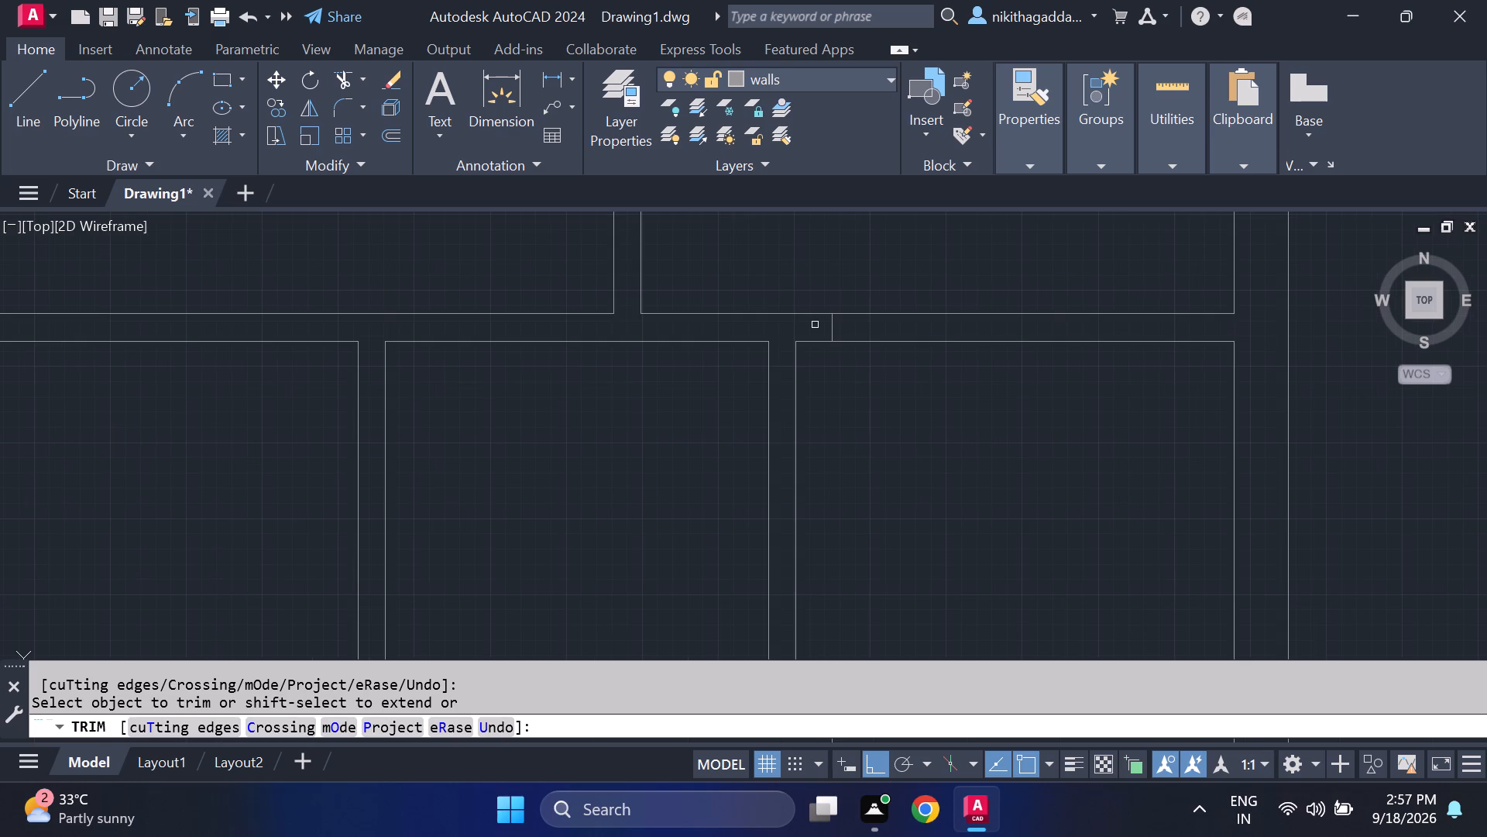
click(831, 326)
scroll(865, 482, down, 3)
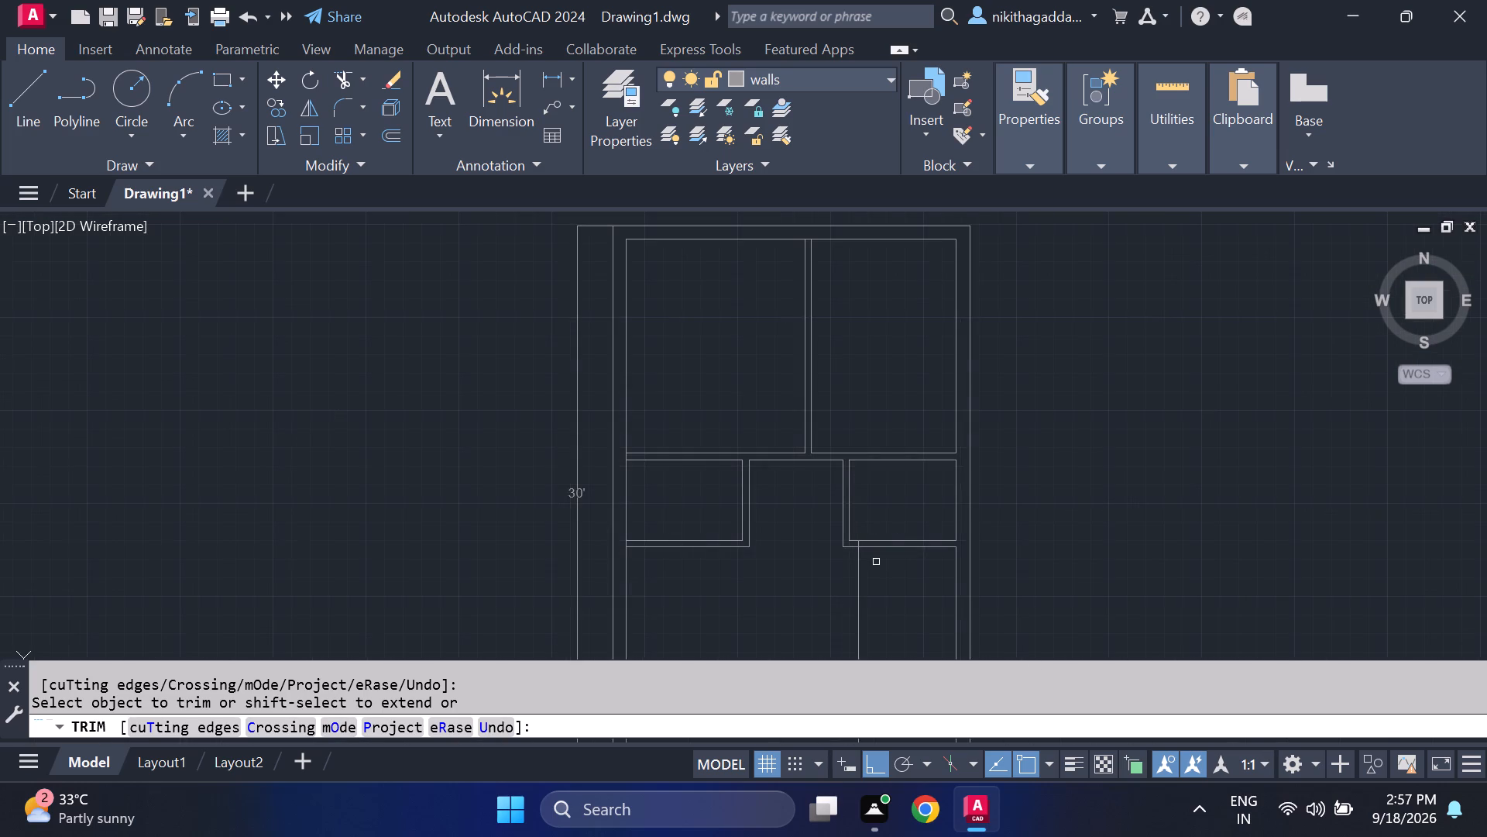
scroll(864, 542, up, 5)
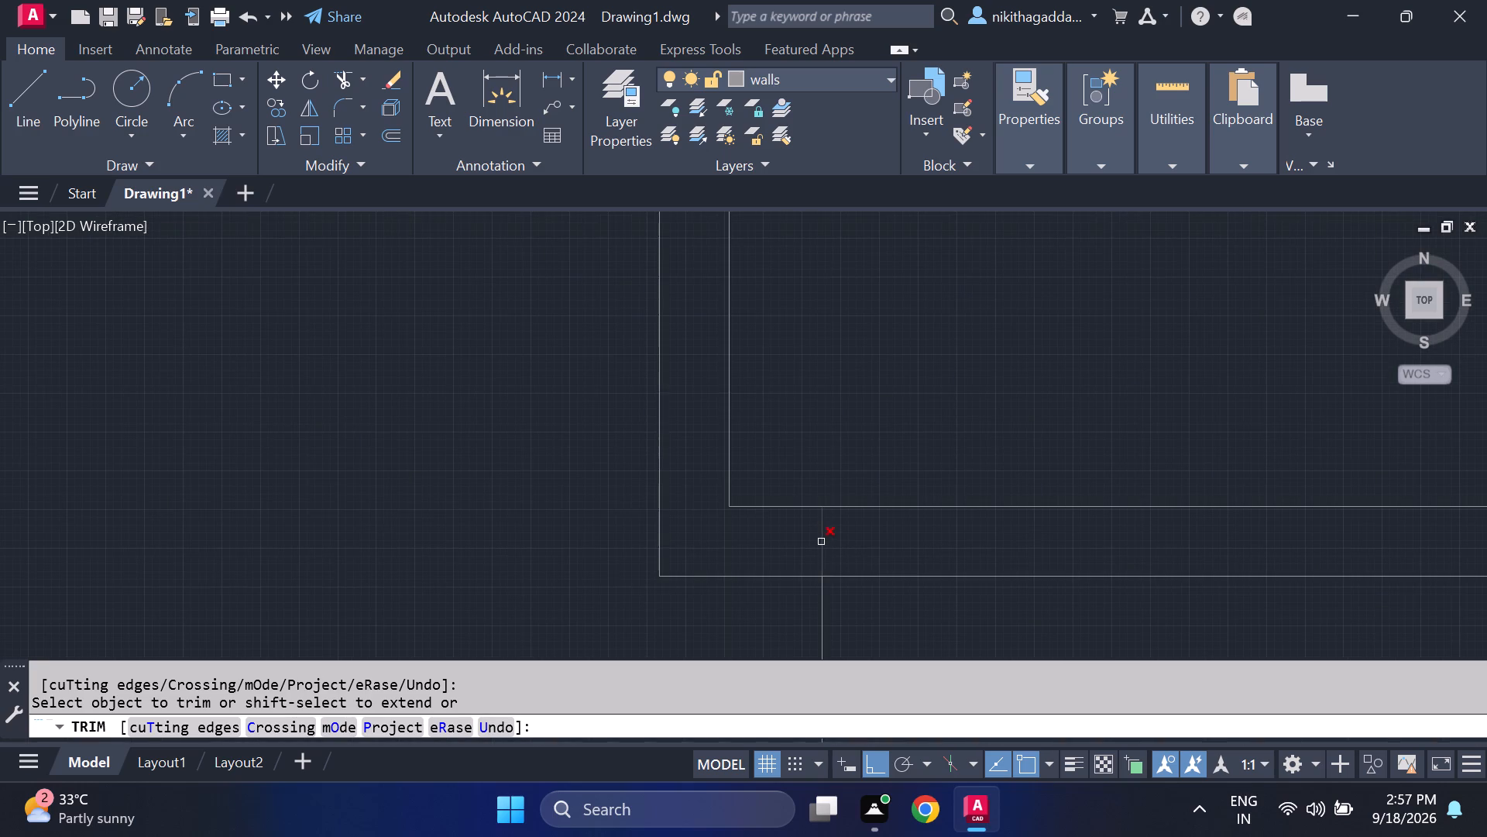
click(821, 542)
Trim away the new vertical line below the lower right room's bottom partition.
scroll(867, 565, down, 4)
middle_drag(918, 615, 827, 405)
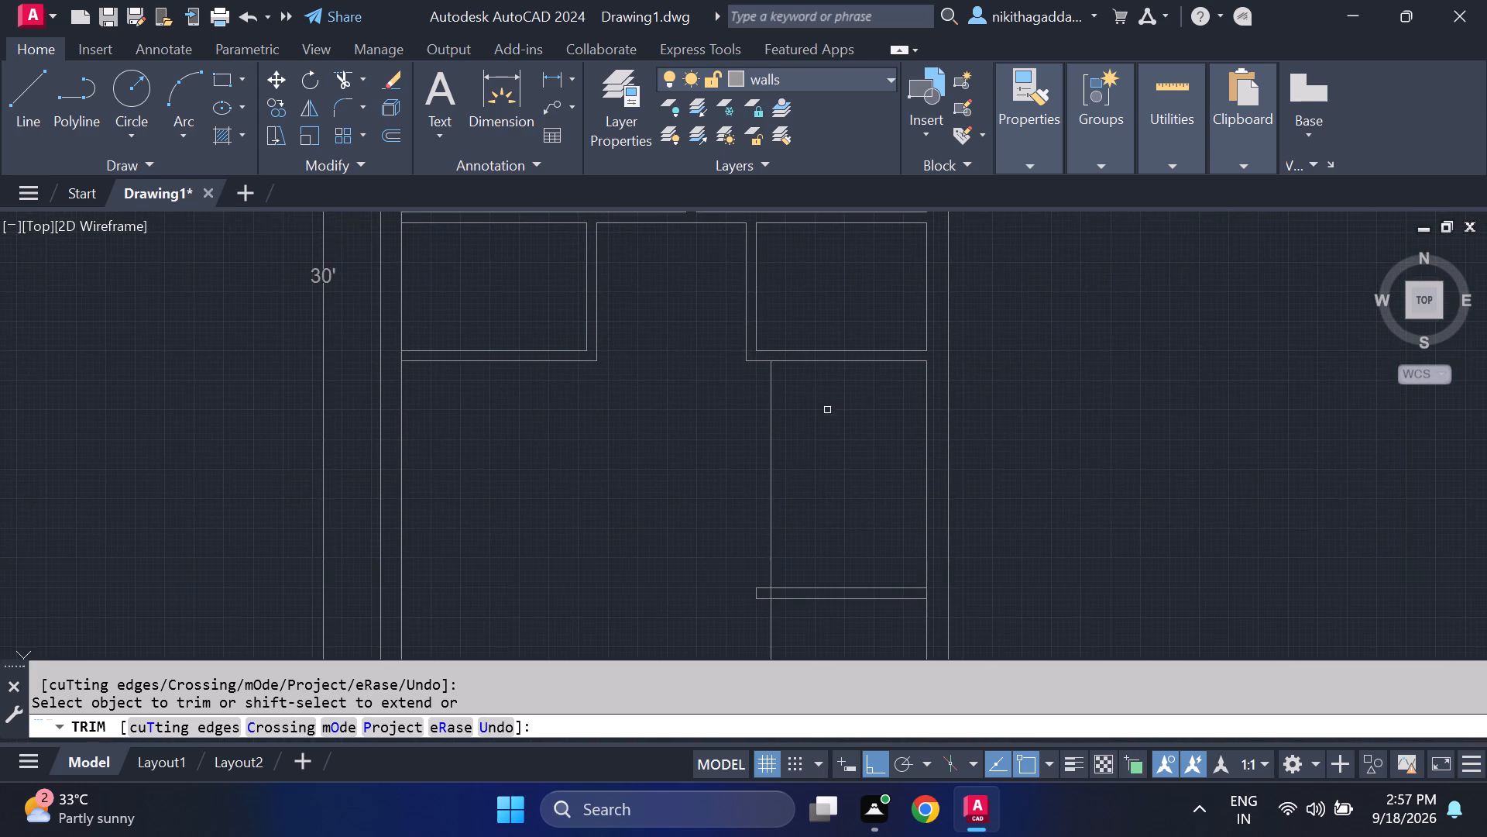
middle_drag(797, 489, 781, 339)
drag(783, 477, 712, 497)
scroll(793, 350, down, 2)
middle_drag(793, 342, 801, 387)
scroll(801, 387, up, 2)
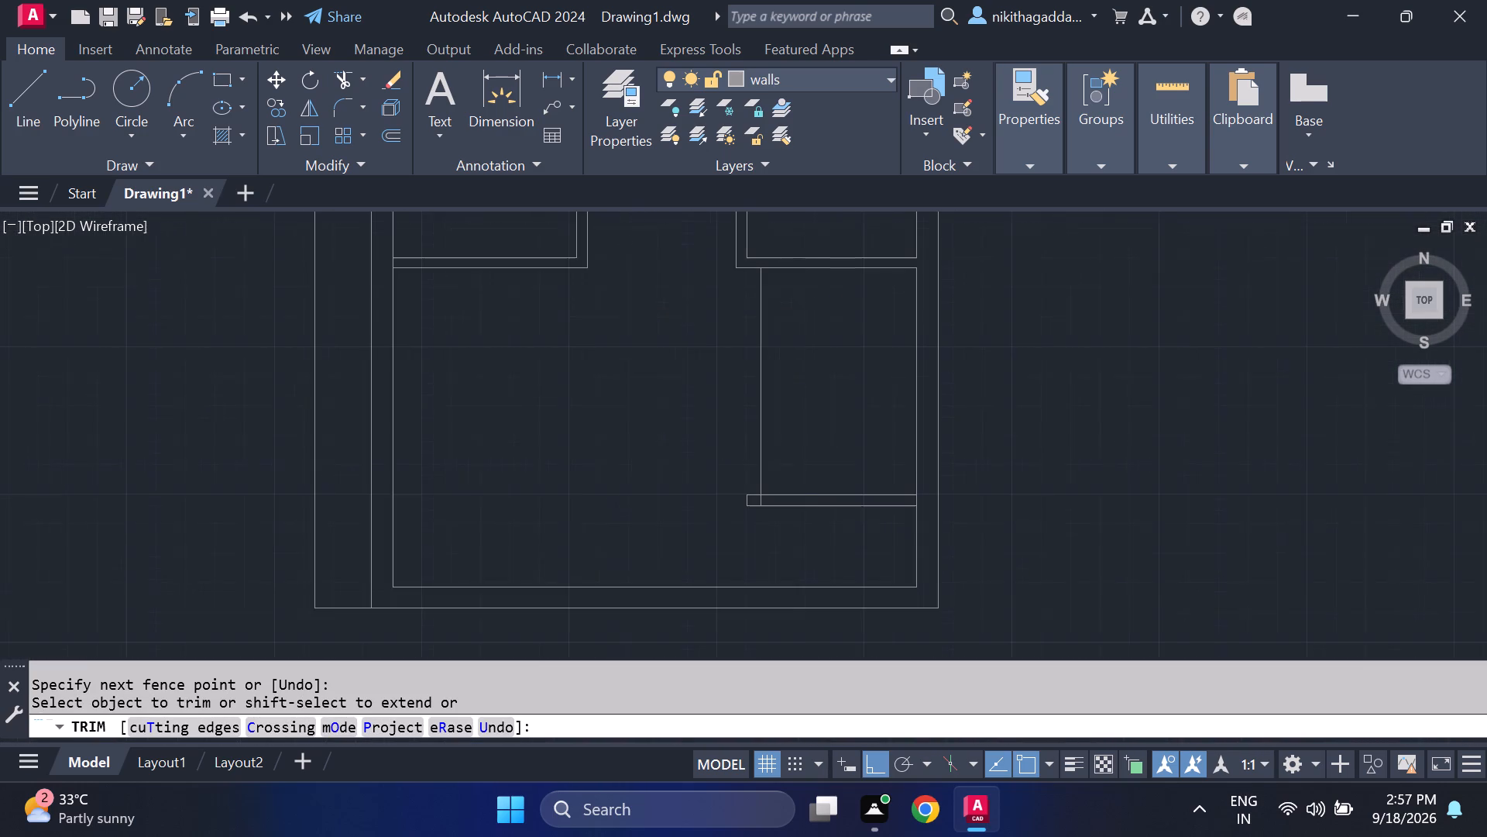
key(Escape)
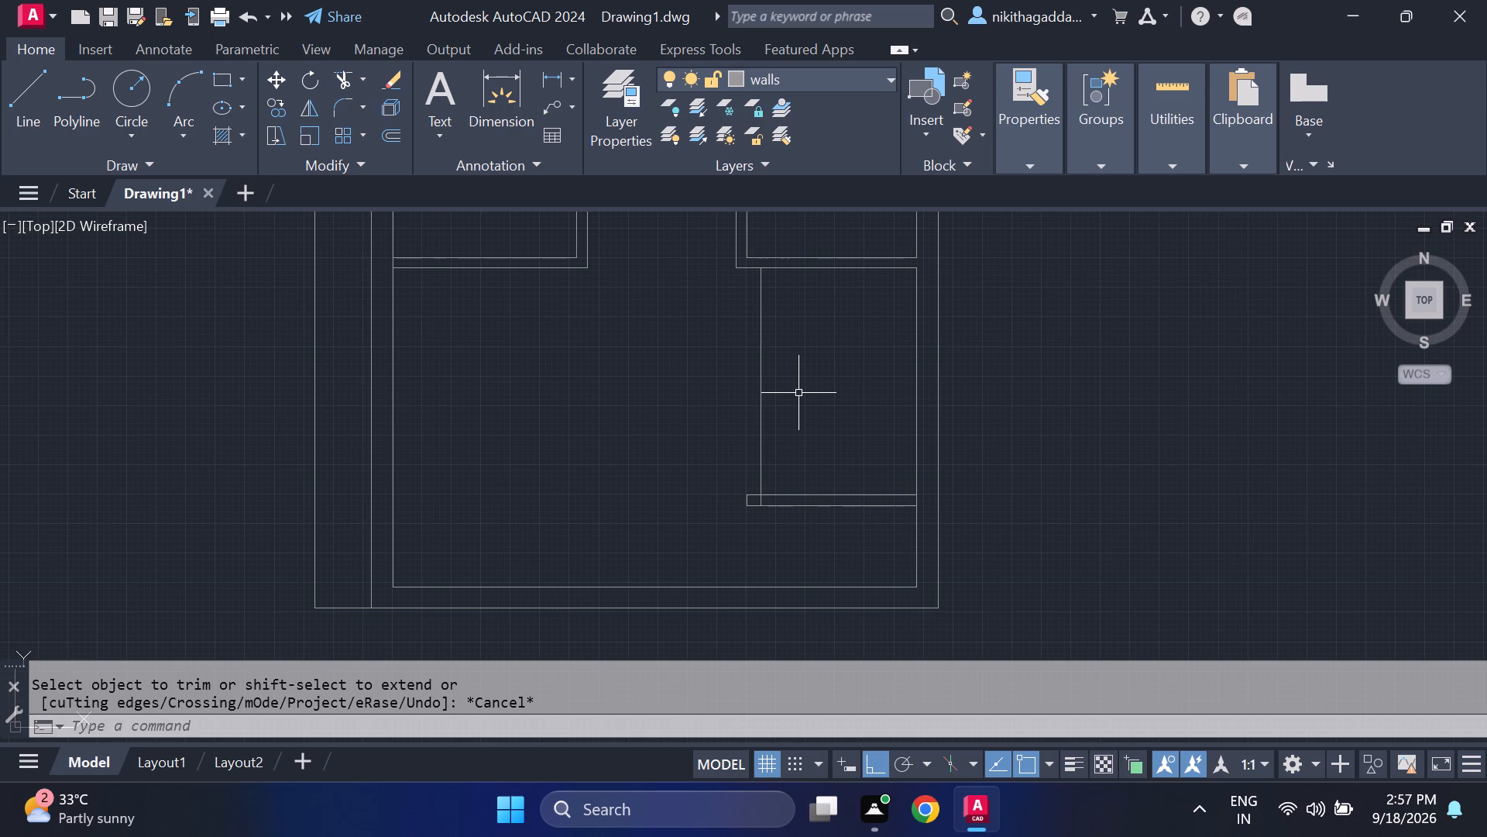
Offset the lower right room's new vertical line 4.5" leftward to give the partition its thickness.
text(of)
key(Return)
text(4.5")
key(Return)
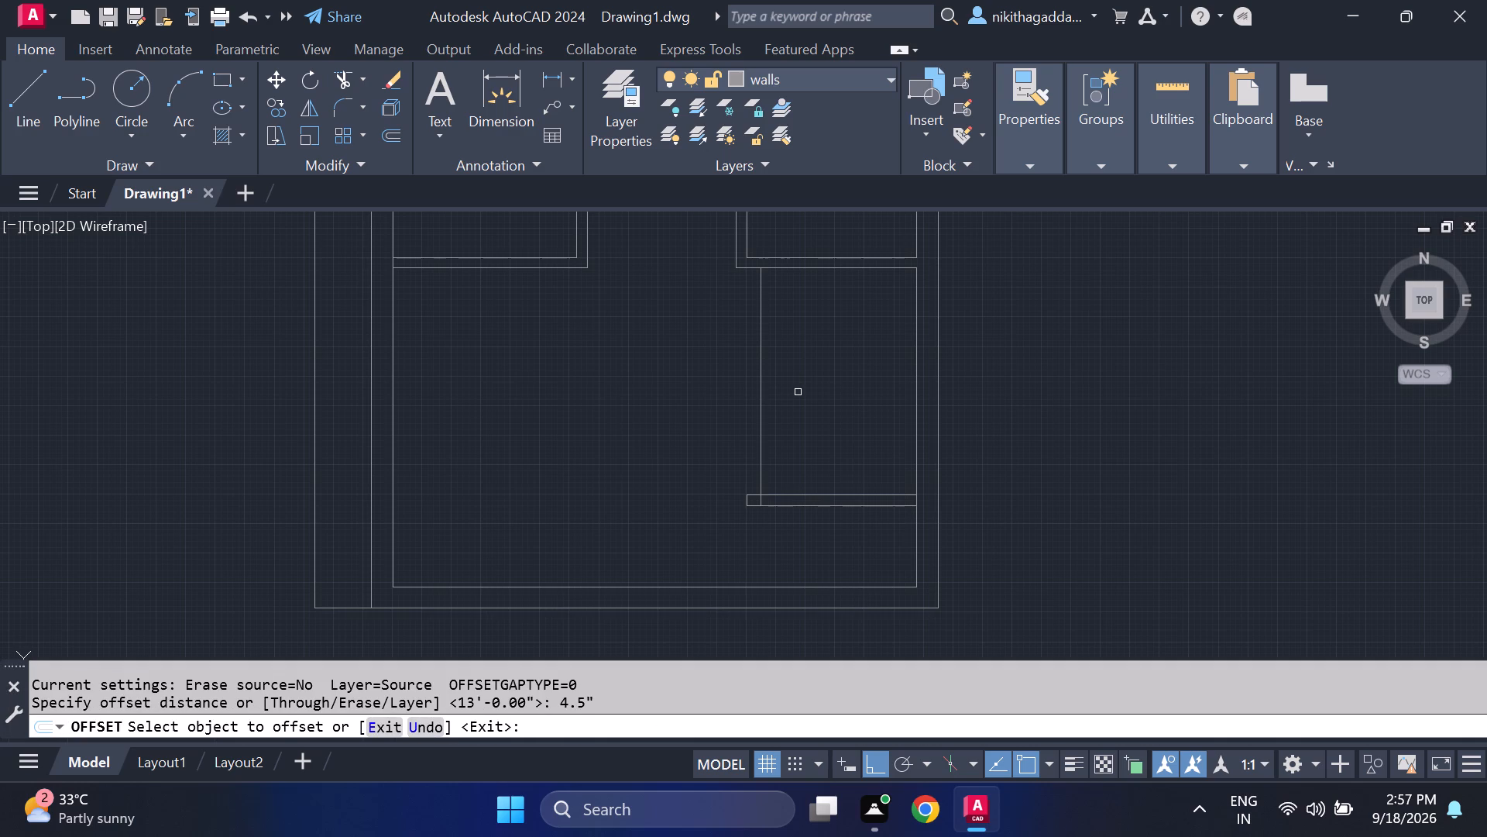
click(760, 462)
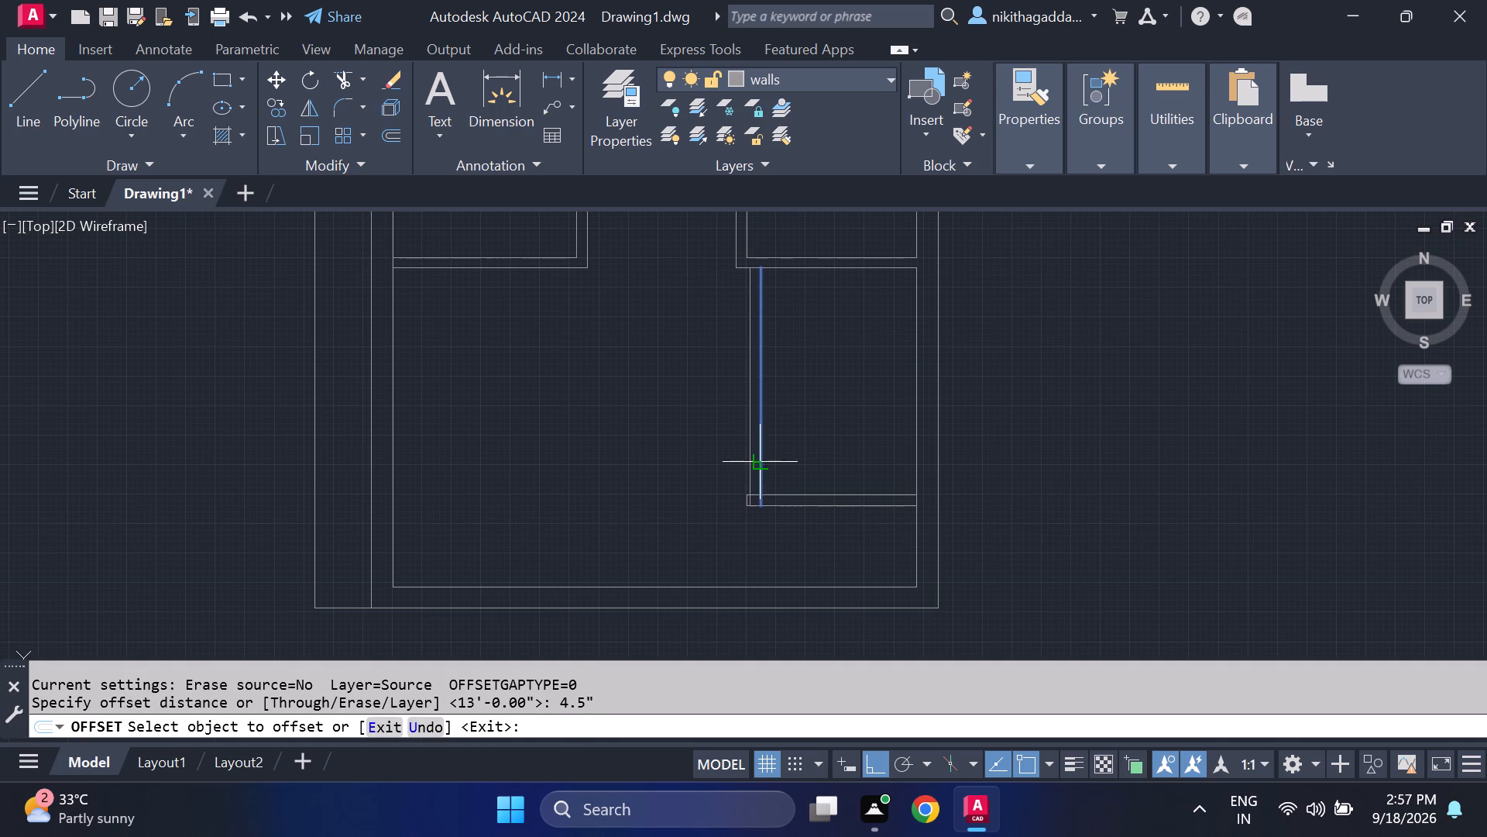
click(750, 474)
scroll(730, 429, up, 1)
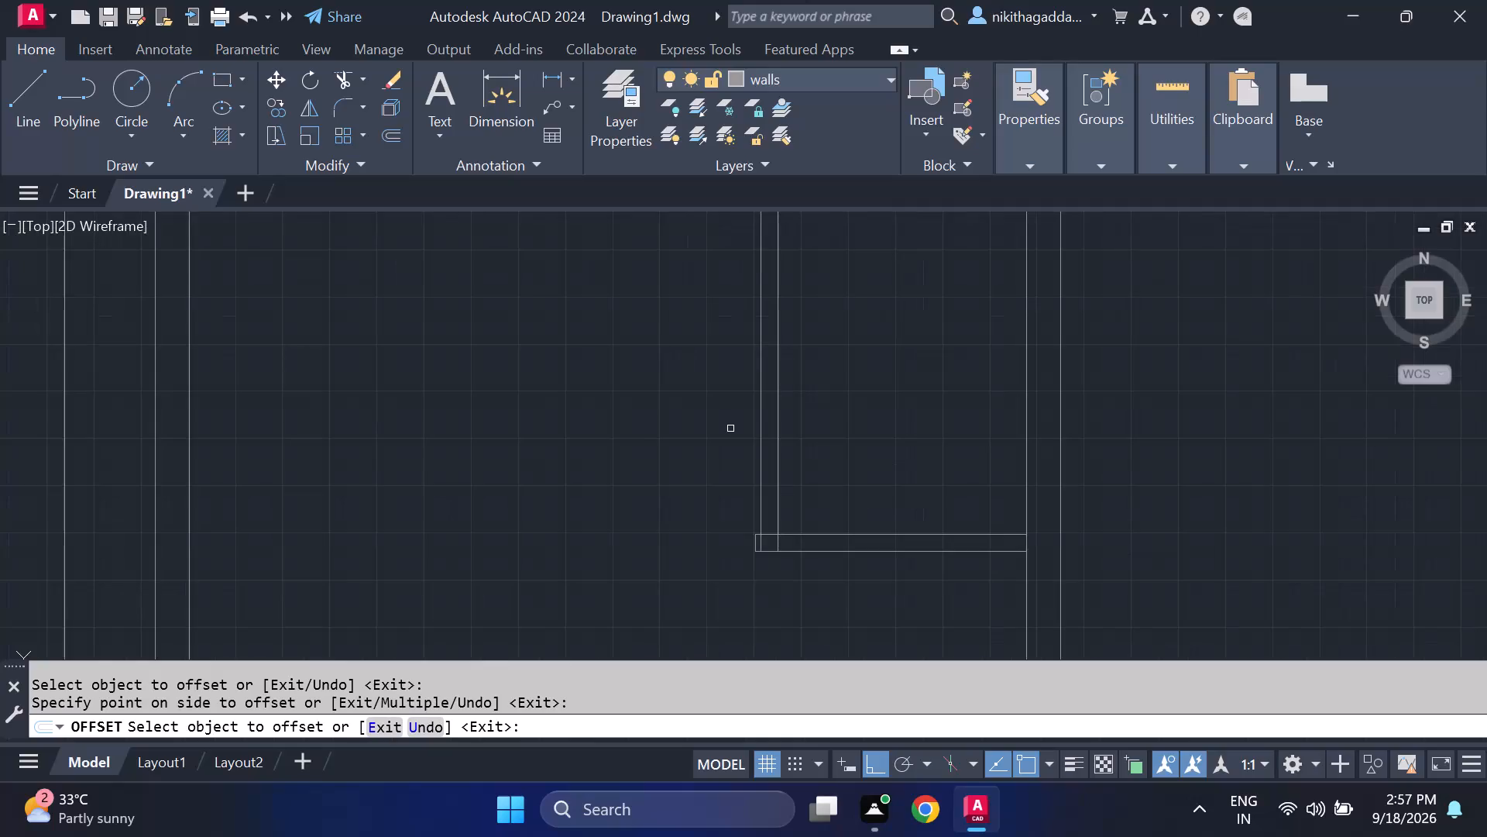
scroll(732, 432, down, 1)
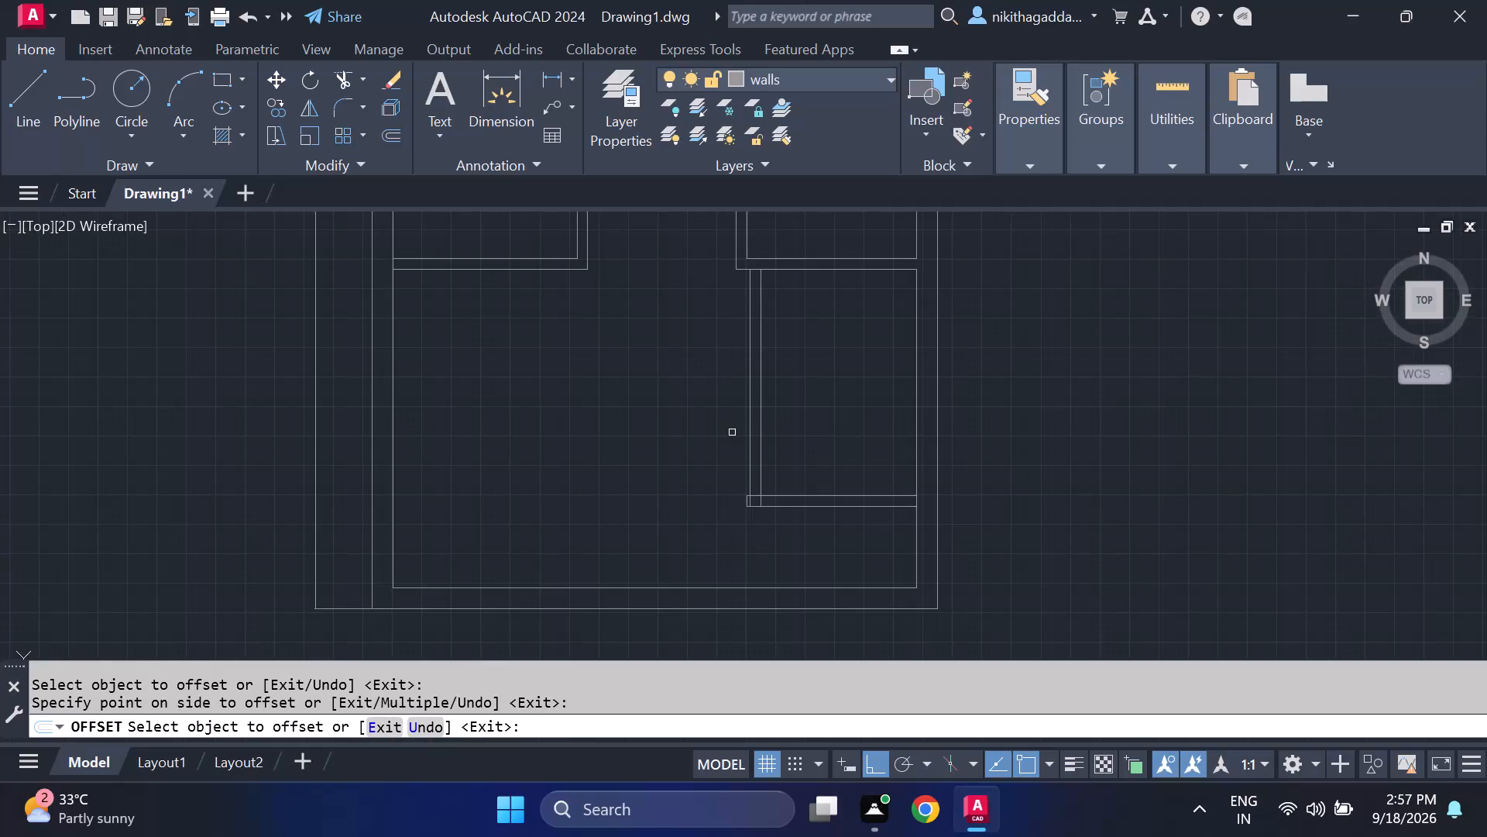
scroll(732, 432, up, 2)
scroll(733, 432, down, 2)
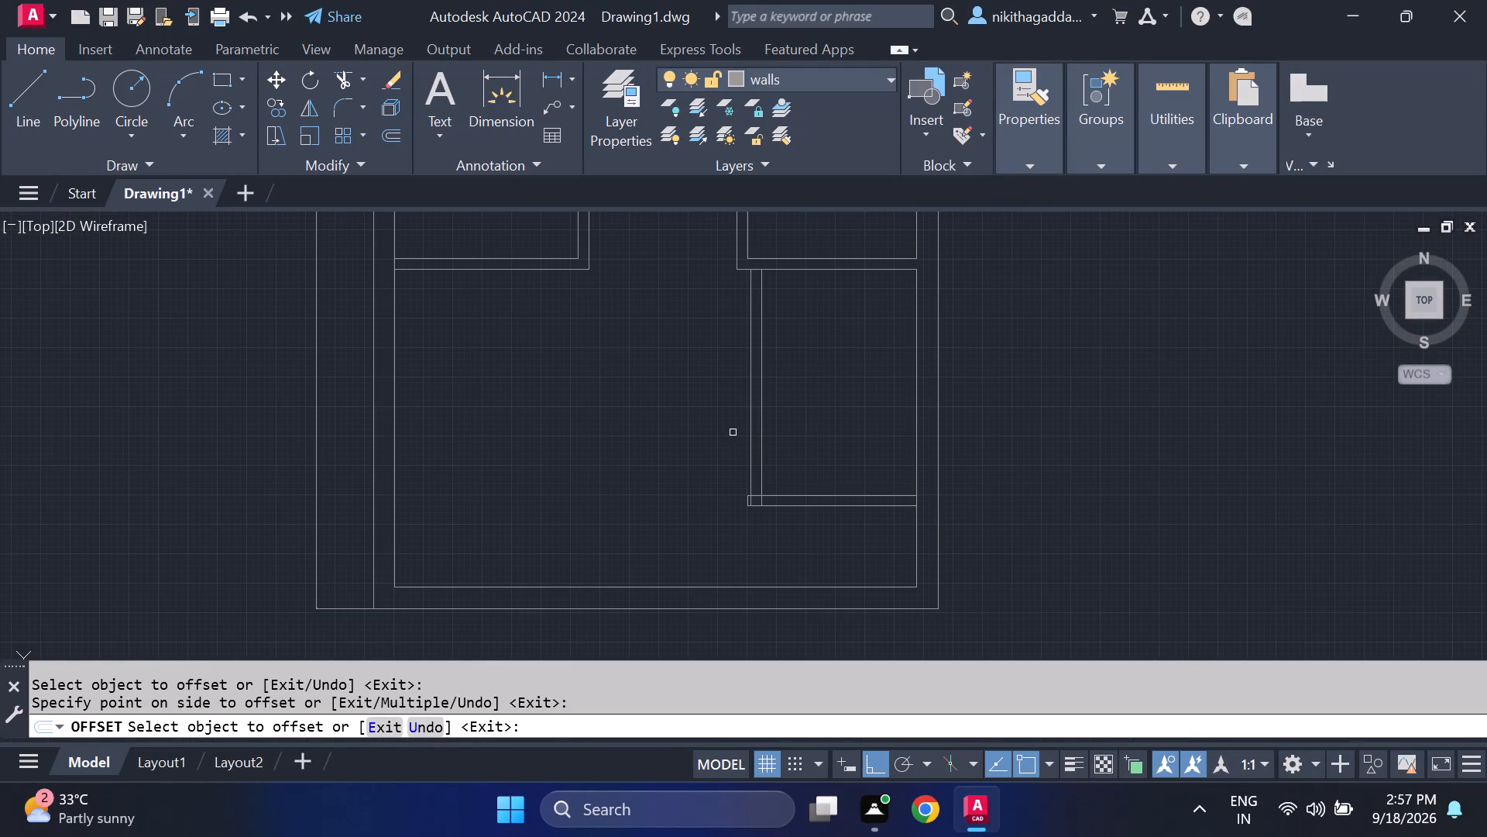
key(Escape)
Trim both vertical partition lines where they cross the lower right room's bottom partition.
text(tr)
key(Return)
scroll(746, 547, up, 2)
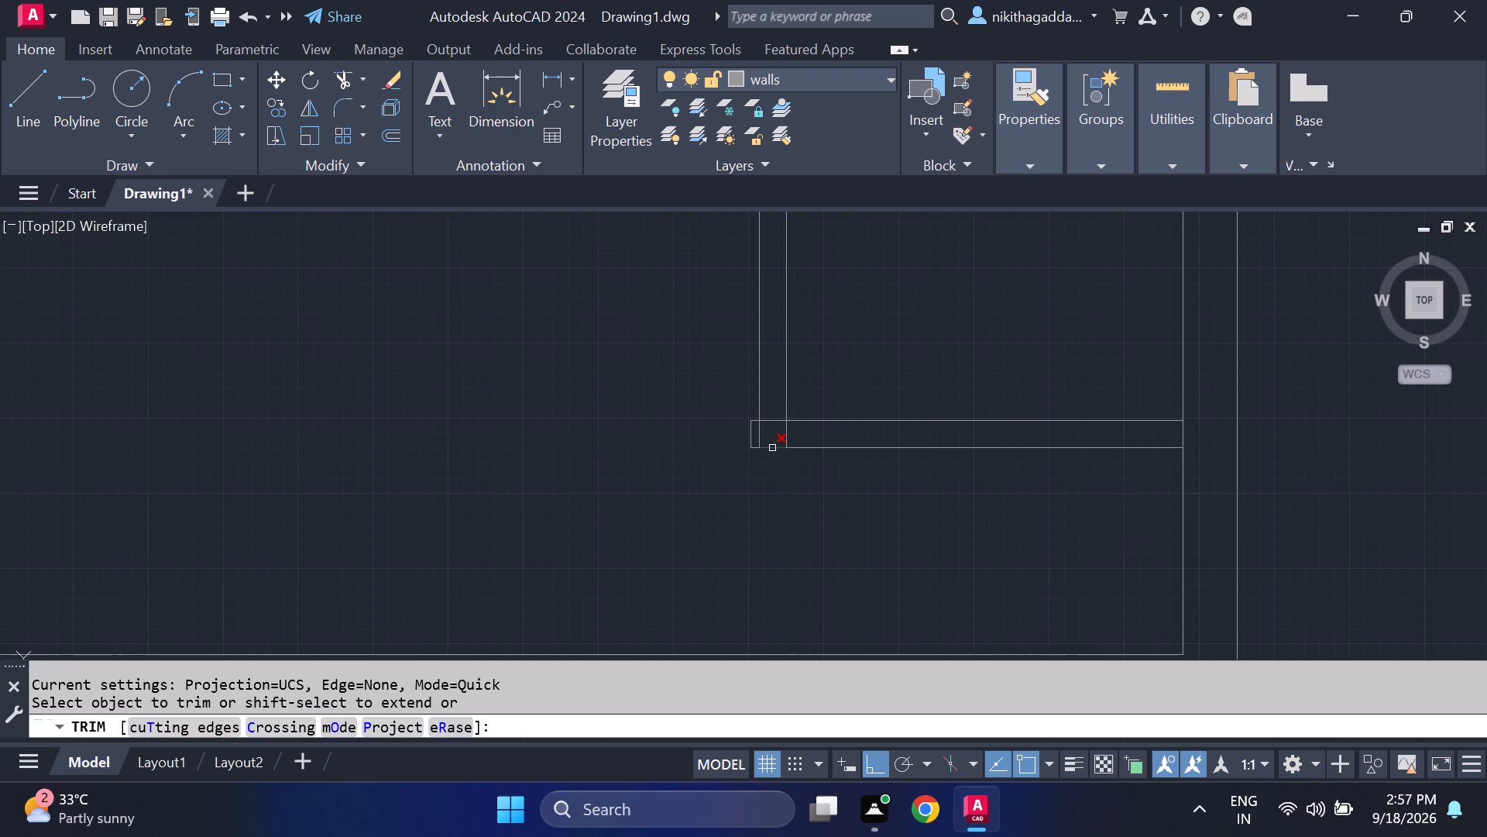
click(762, 437)
click(788, 432)
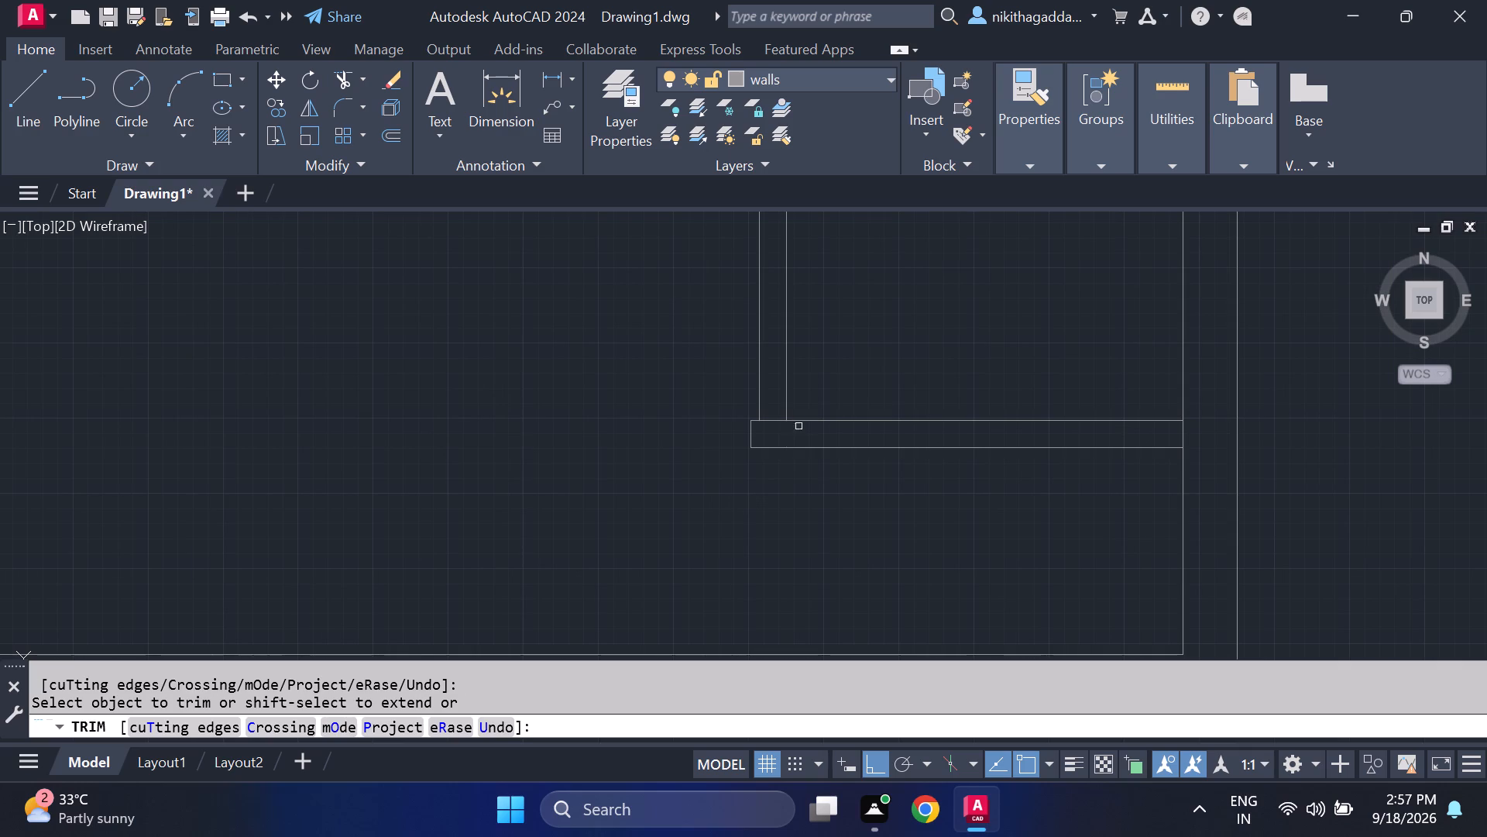
scroll(867, 401, down, 3)
middle_drag(897, 360, 881, 403)
key(Escape)
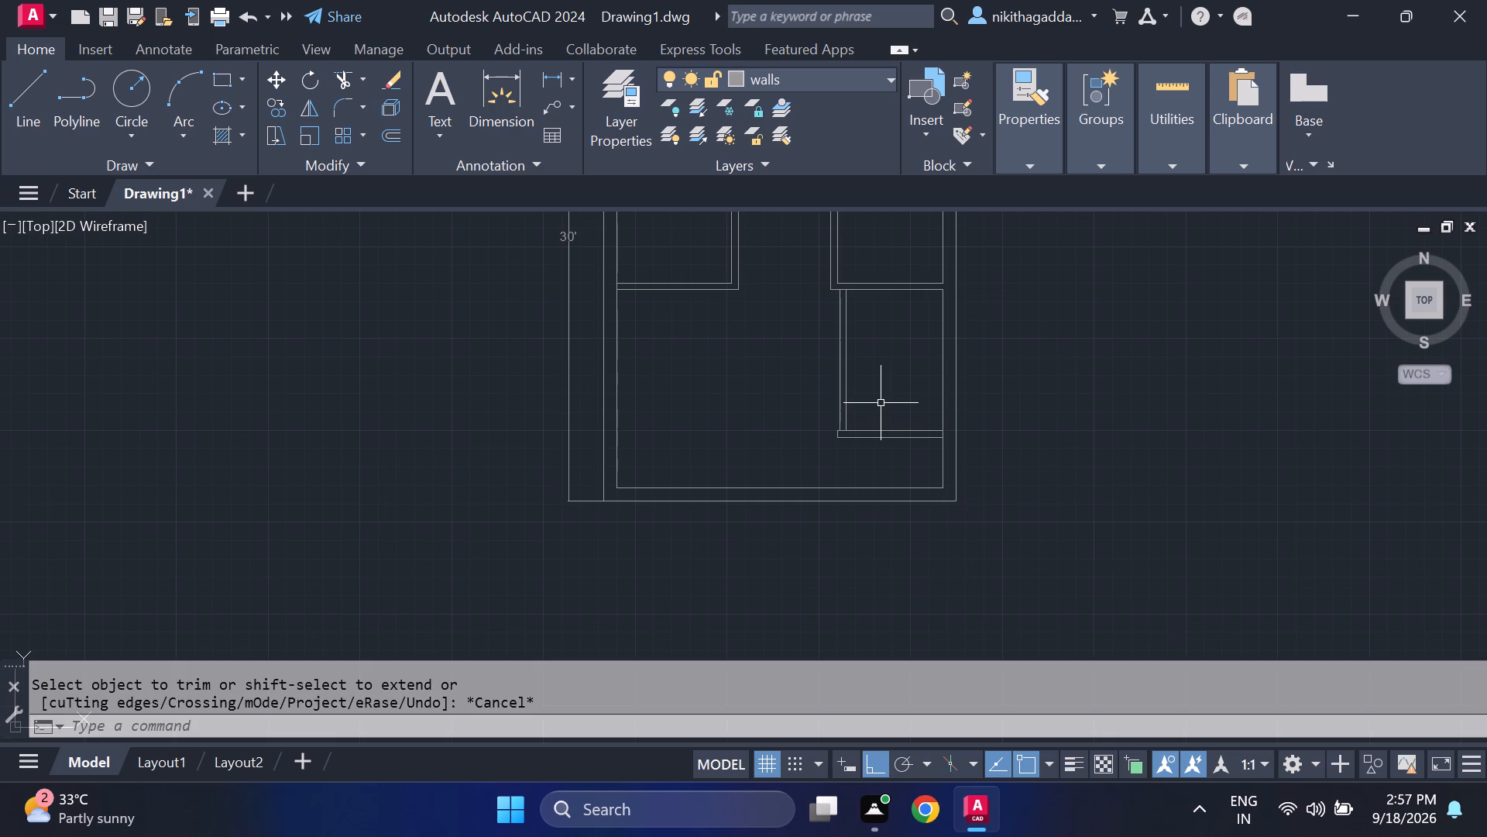
Offset the lower line of the middle left room's bottom partition 11' downward.
scroll(588, 501, down, 2)
scroll(694, 543, up, 1)
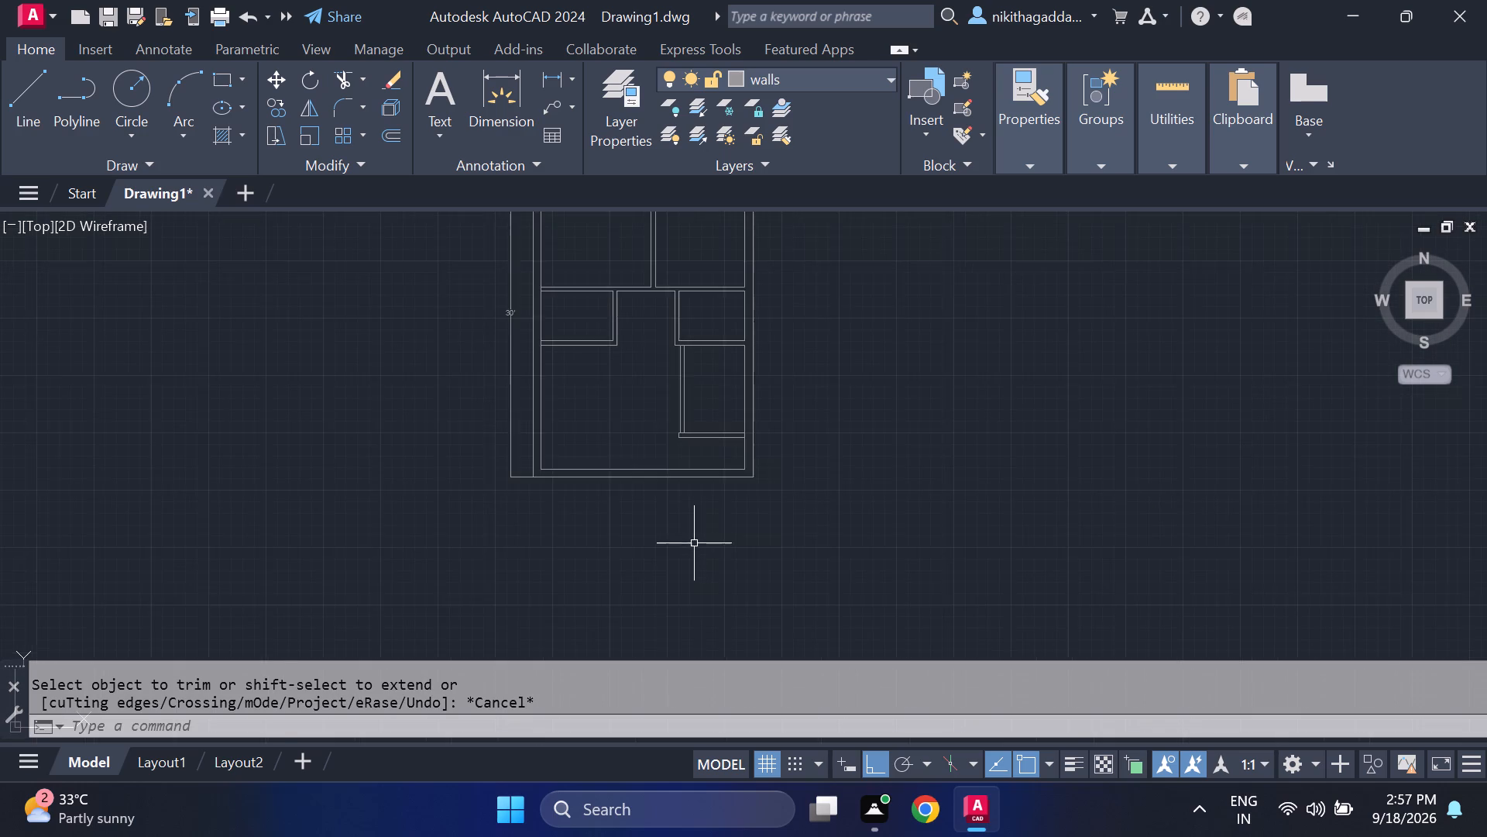
scroll(694, 543, up, 1)
middle_drag(527, 377, 549, 420)
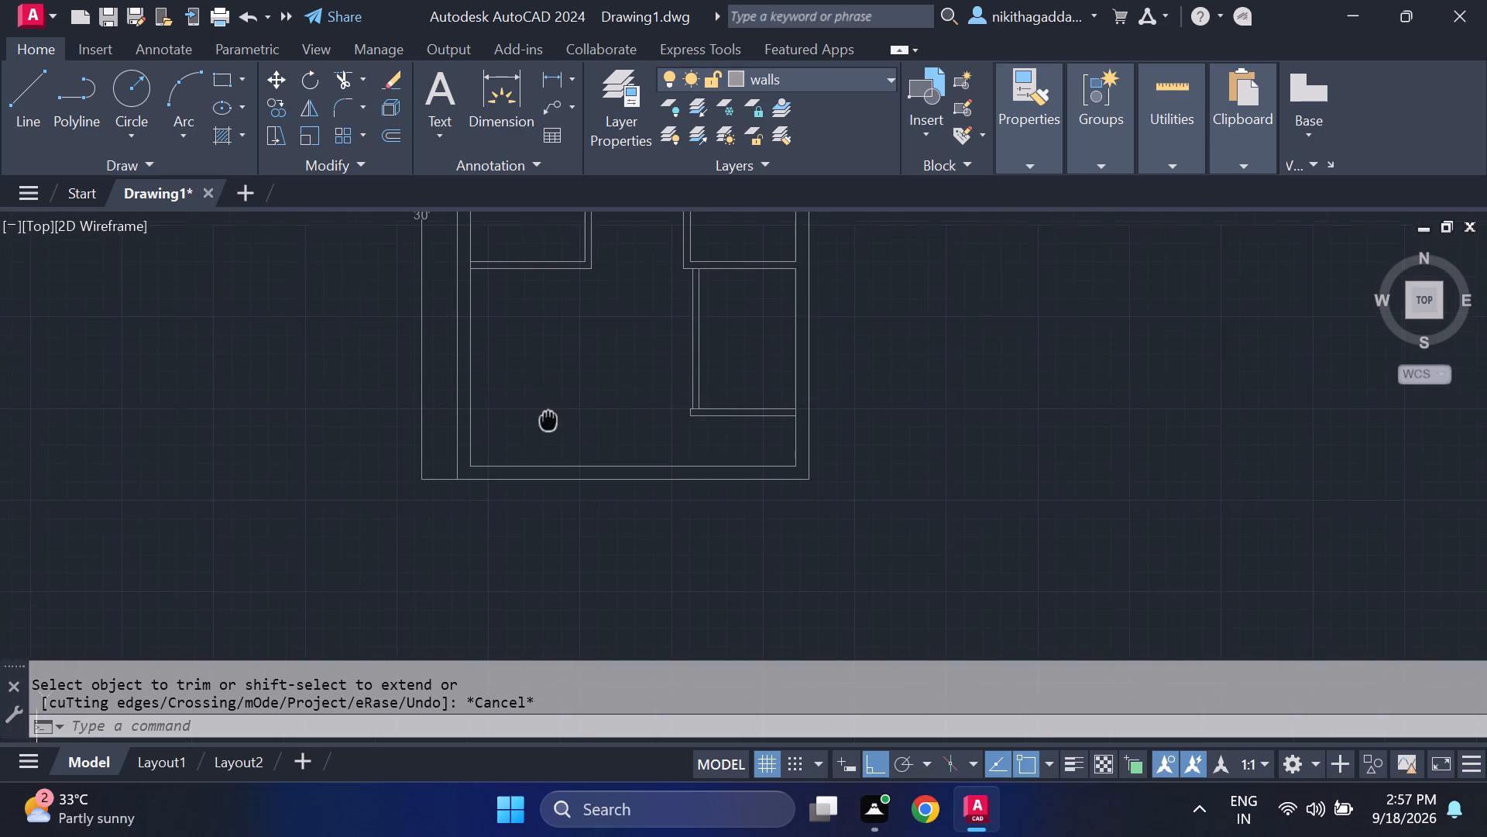
middle_drag(549, 420, 551, 421)
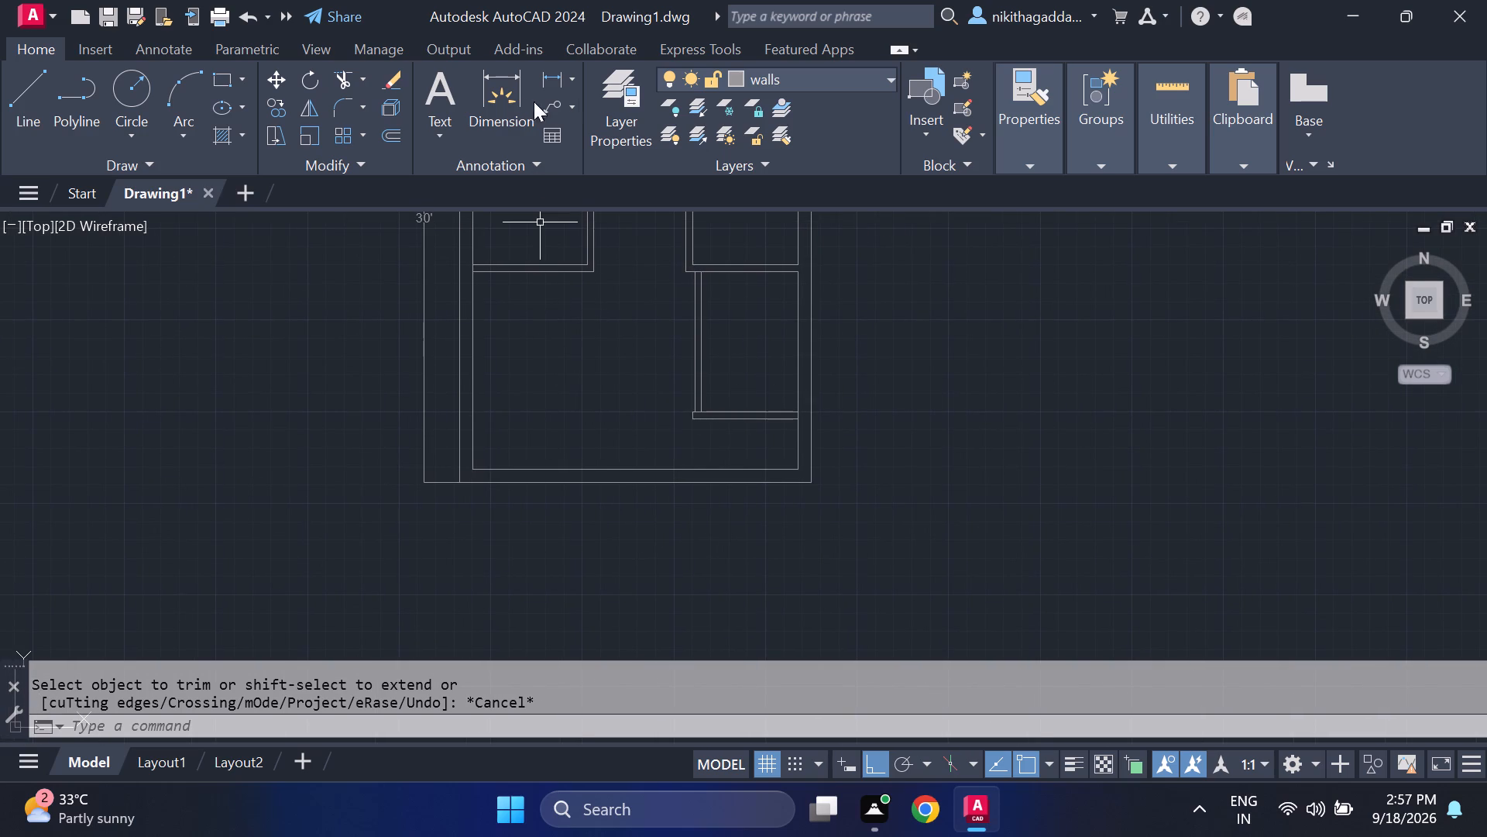
text(of)
key(Return)
text(11)
key(apostrophe)
key(Return)
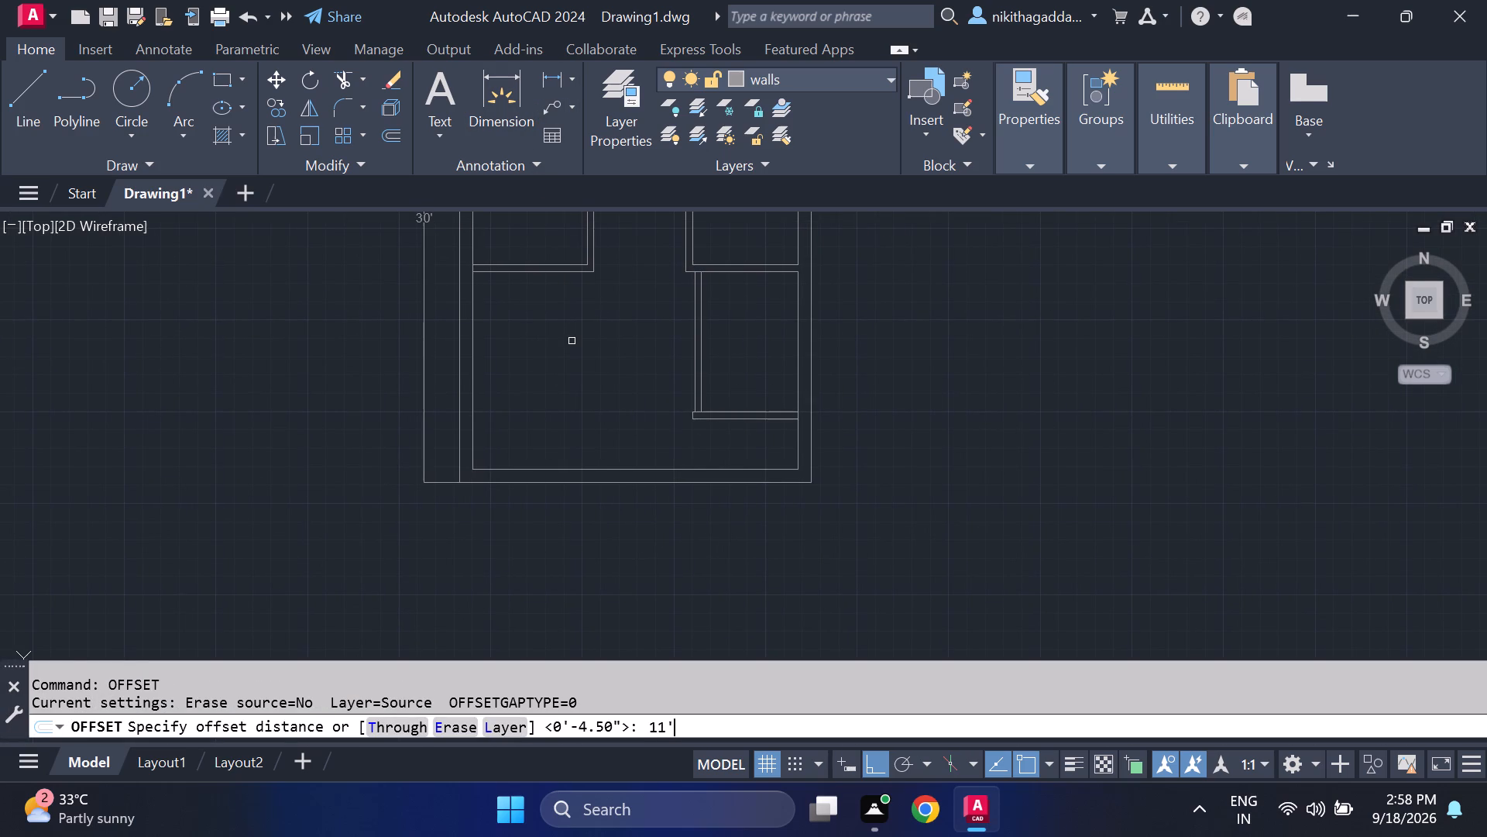
click(554, 274)
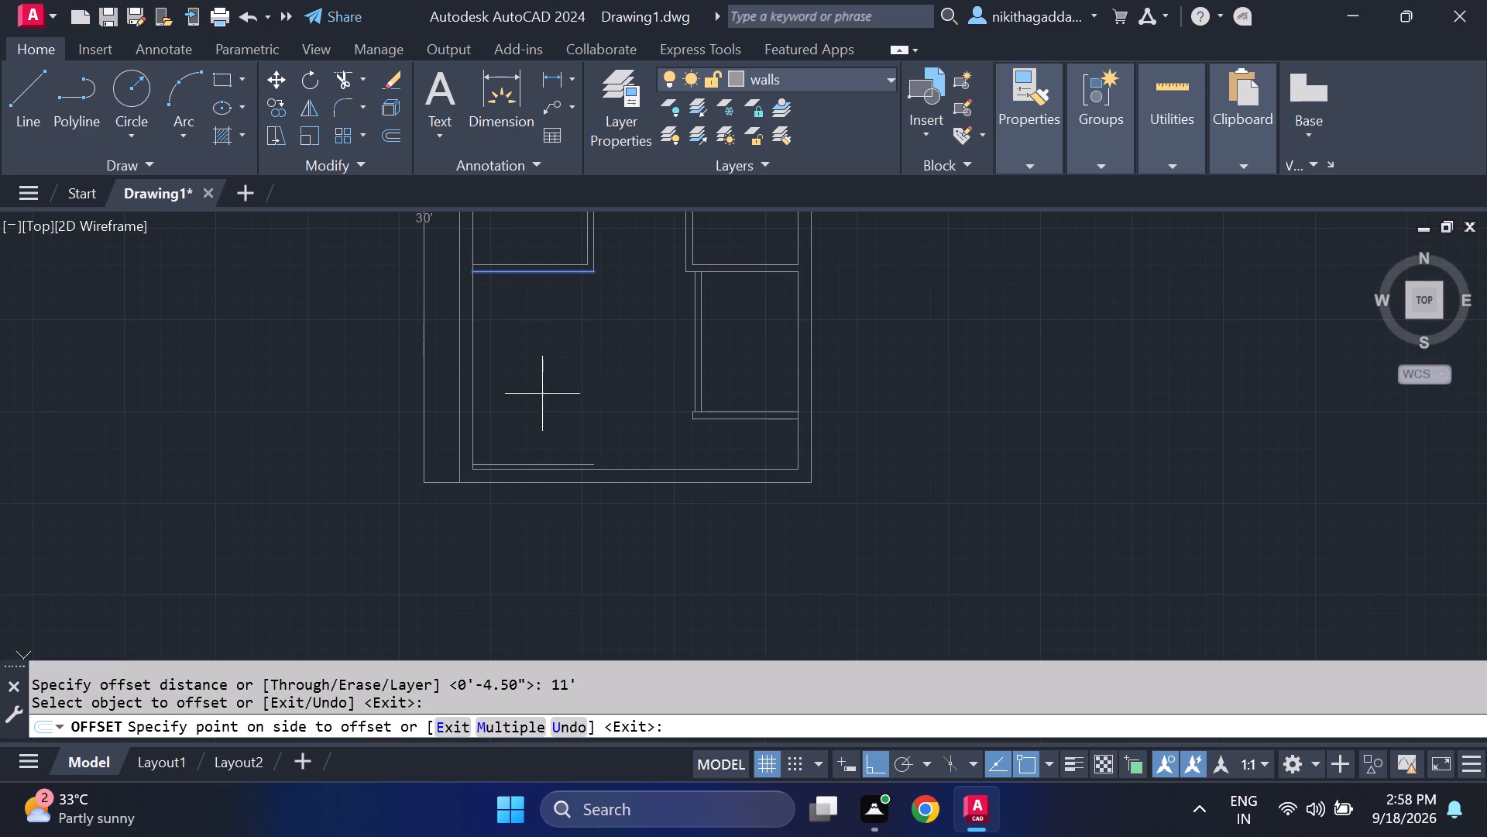
click(531, 445)
key(Escape)
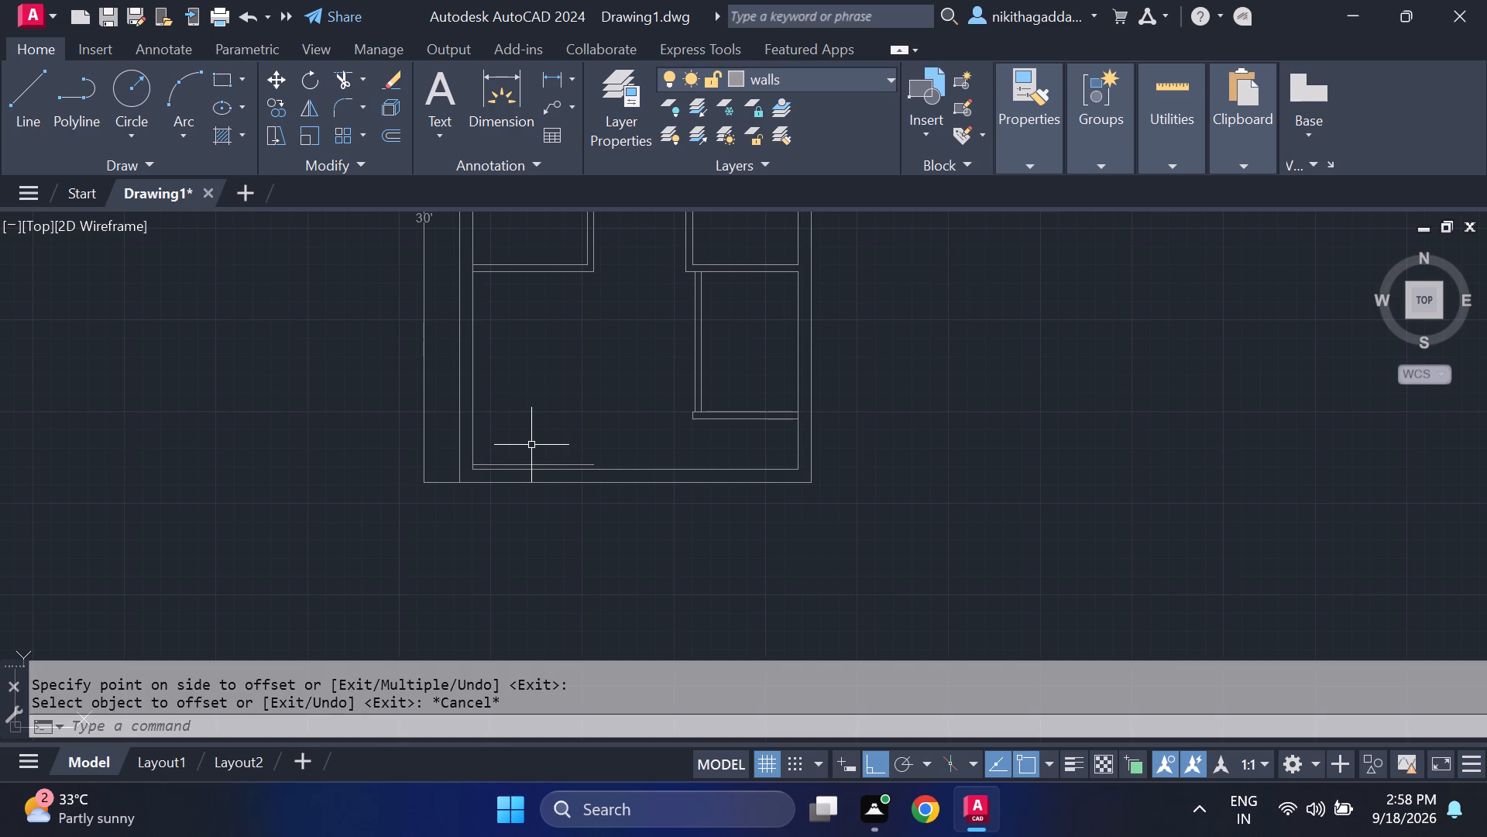
Trim away the bottom outer wall's inner and outer horizontal lines.
text(tr)
key(Return)
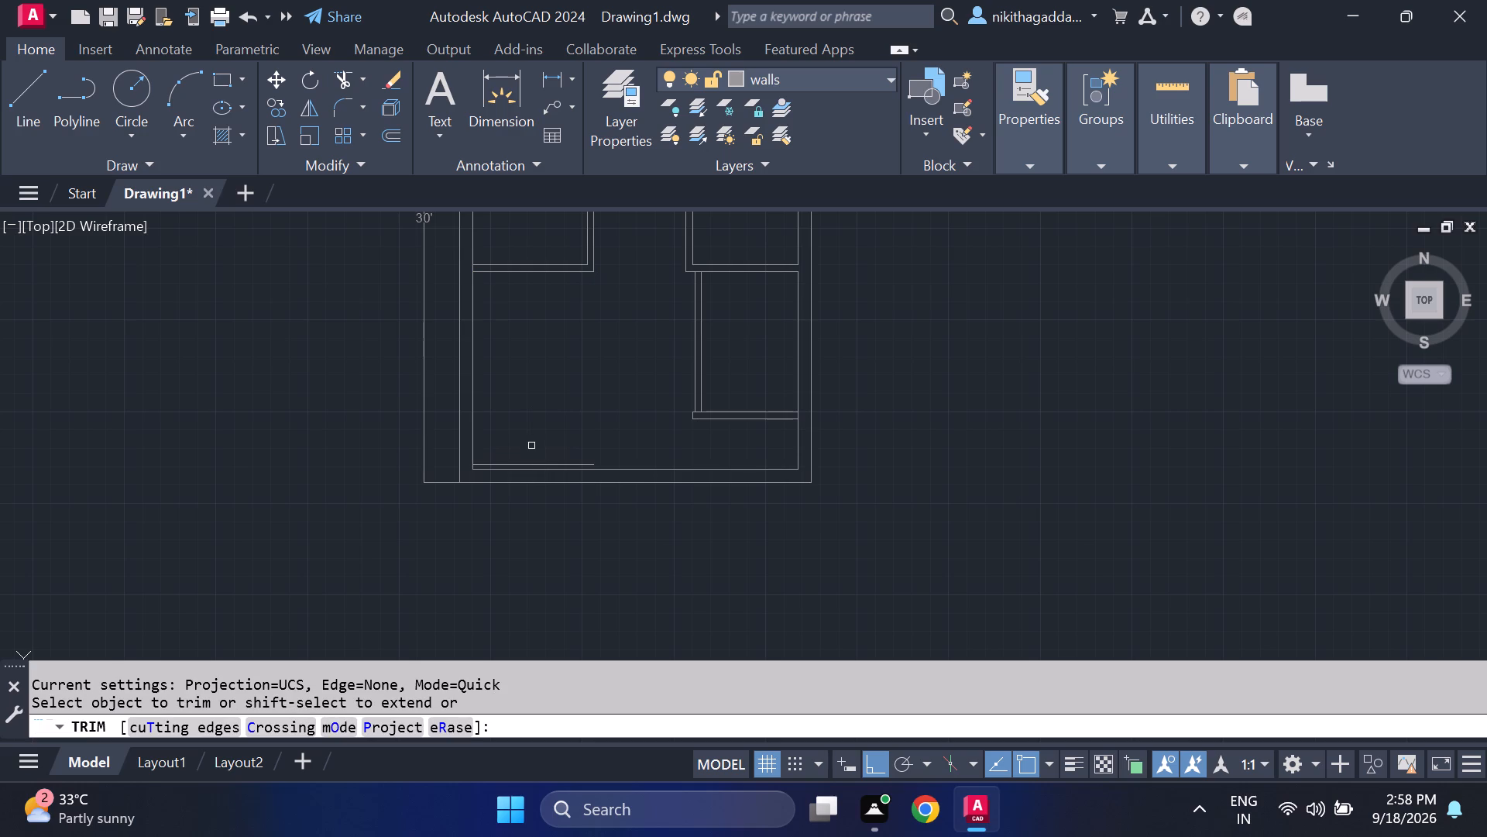
scroll(533, 454, up, 2)
click(516, 494)
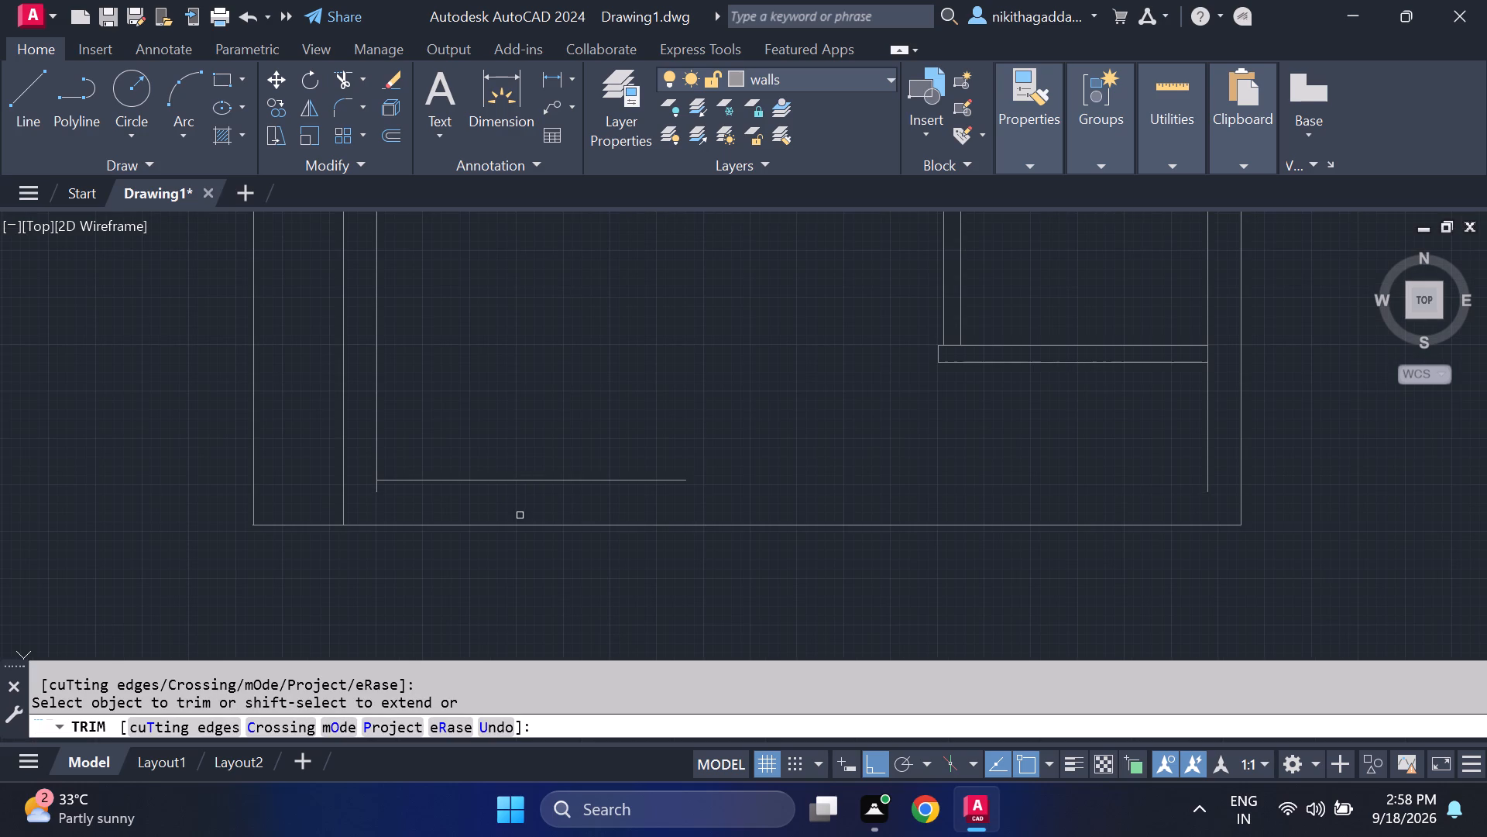
click(517, 525)
scroll(559, 525, down, 3)
scroll(572, 525, up, 1)
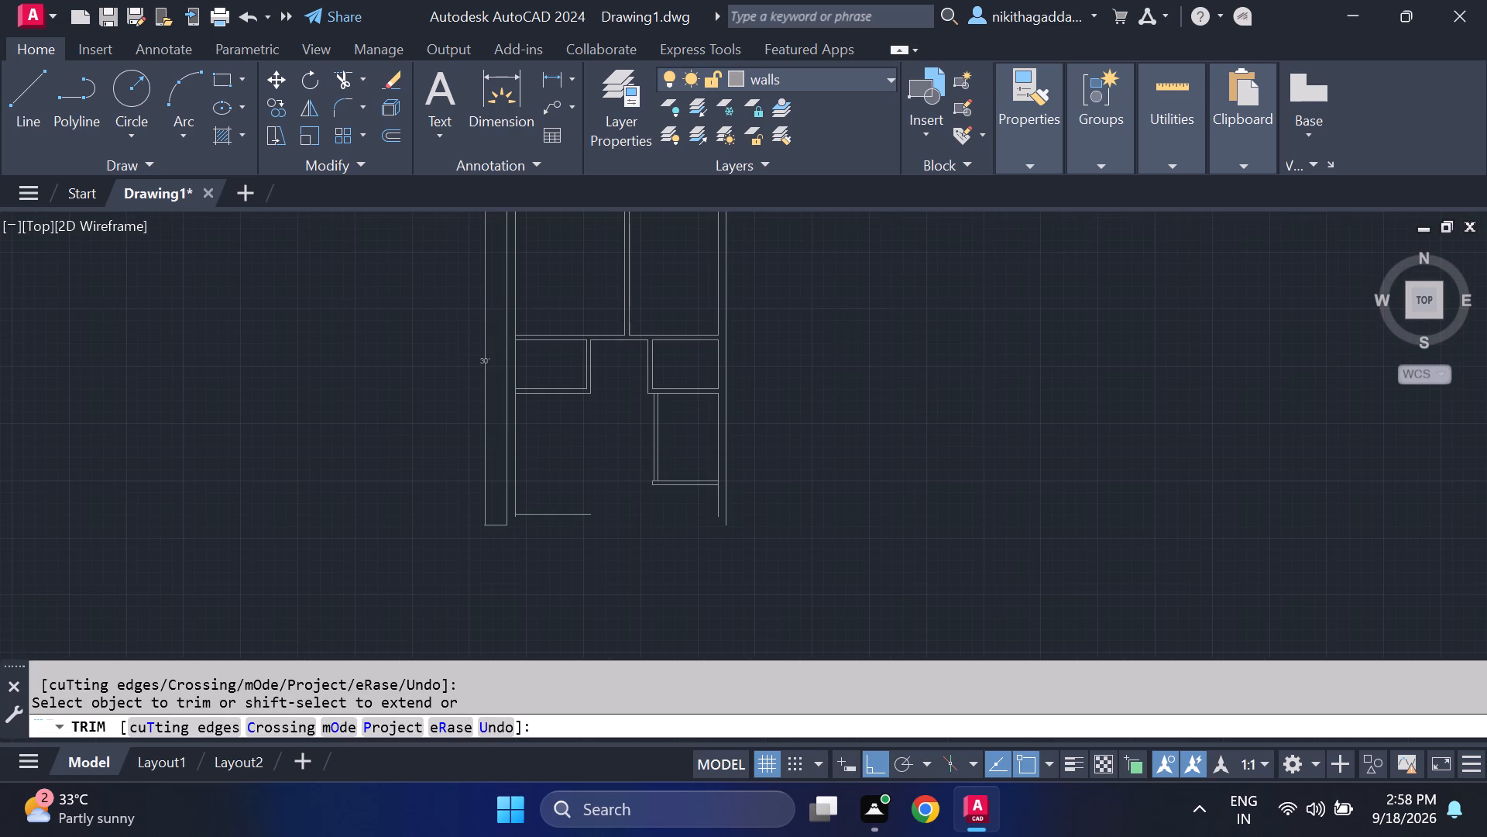
key(Escape)
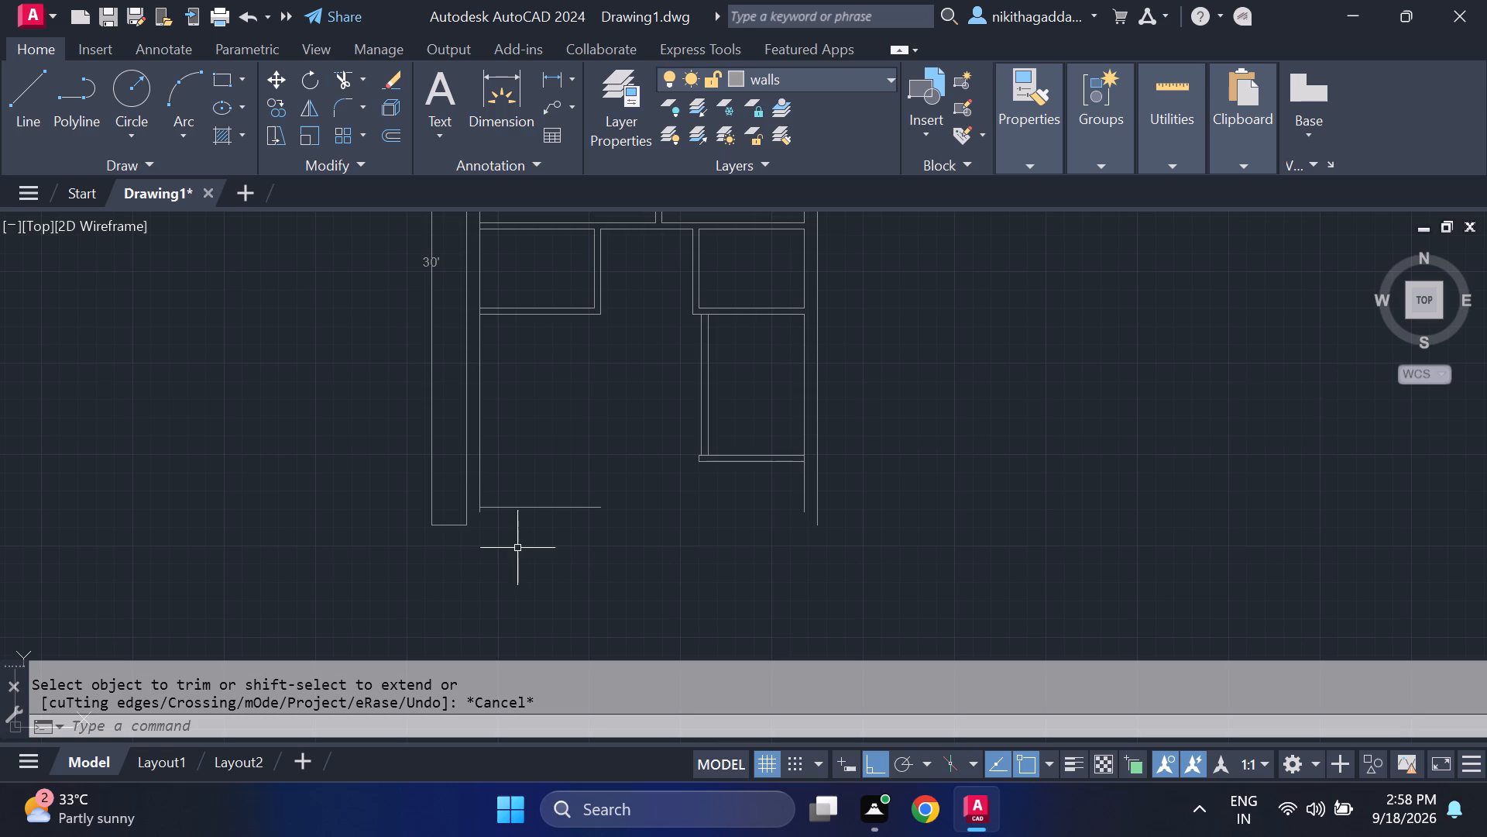
Offset the new horizontal line at the lower end of the left outer wall 4.5" downward for partition thickness.
middle_drag(517, 548, 523, 515)
scroll(523, 513, up, 2)
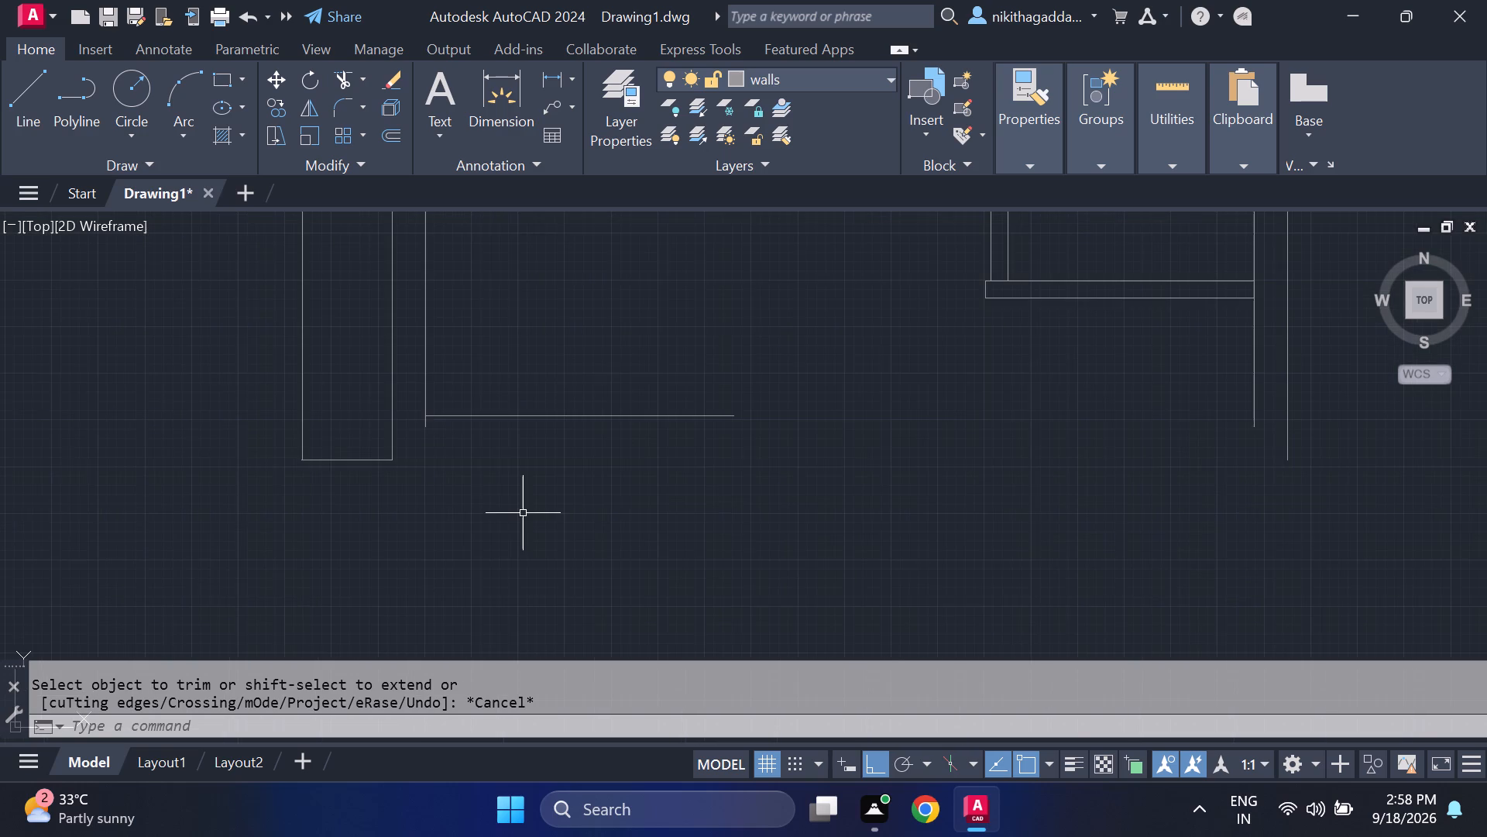
text(of)
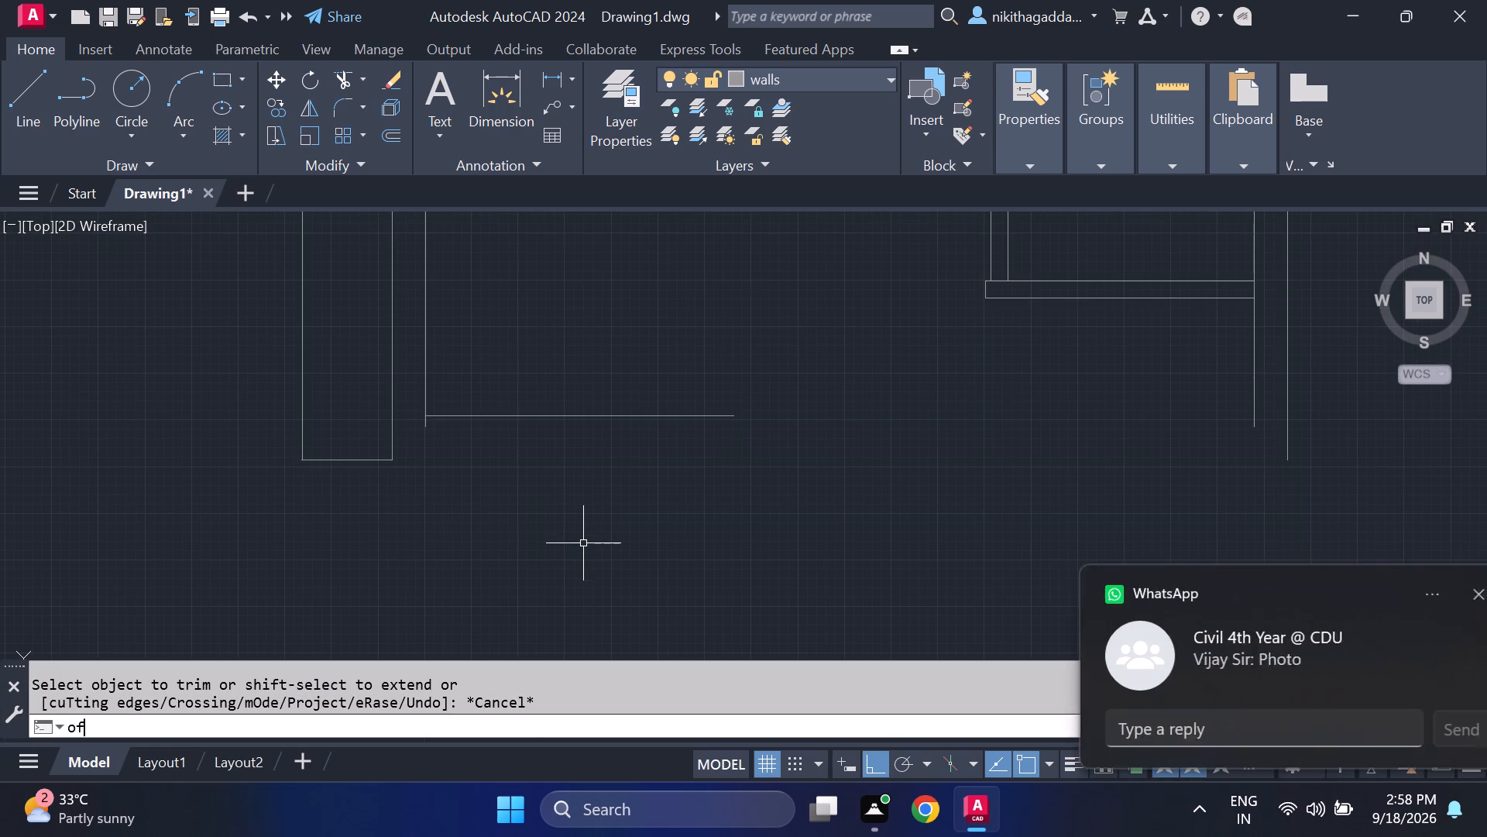
key(Return)
key(4)
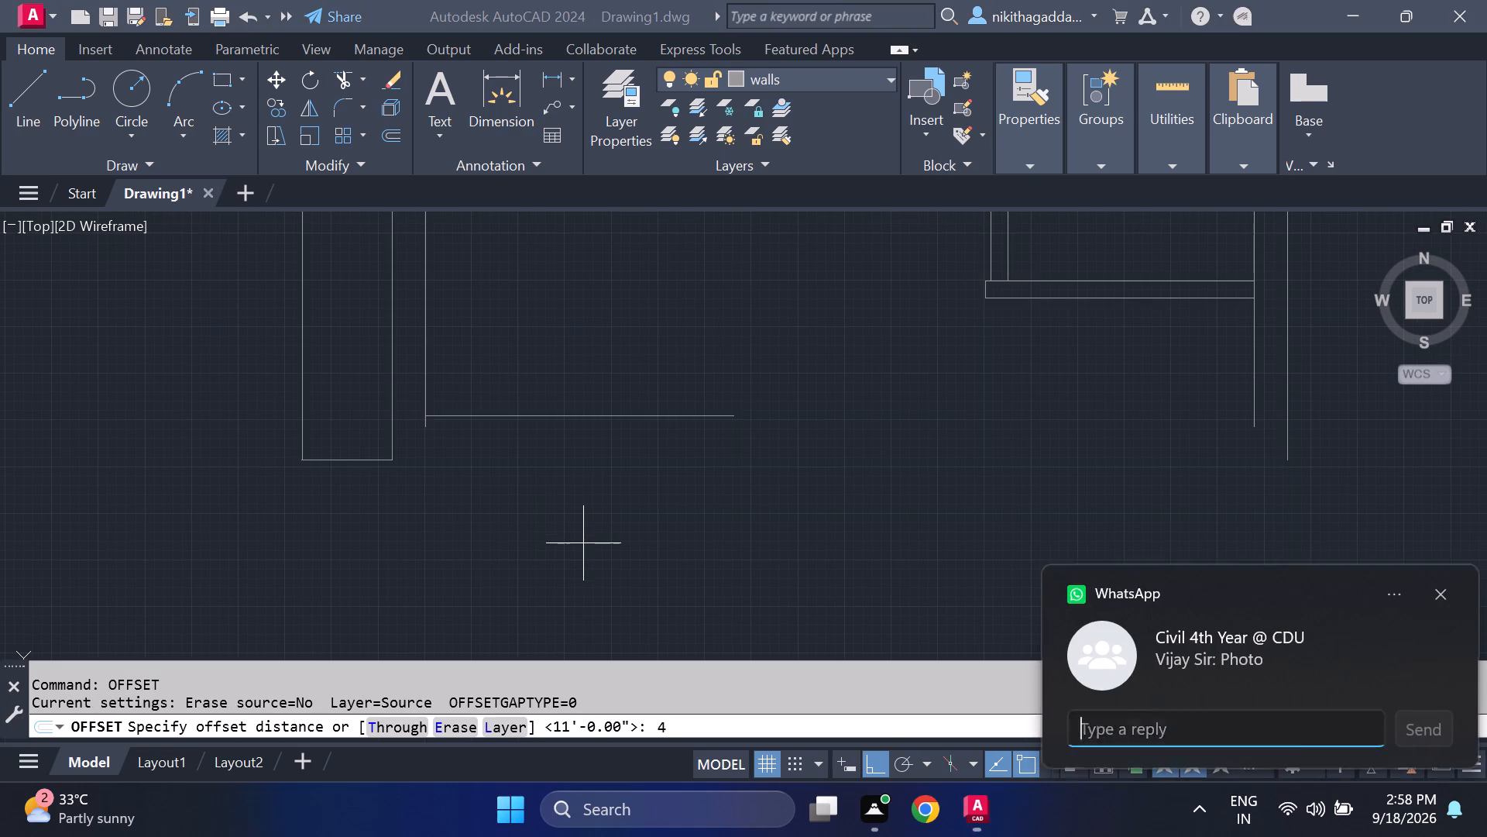
text(.5)
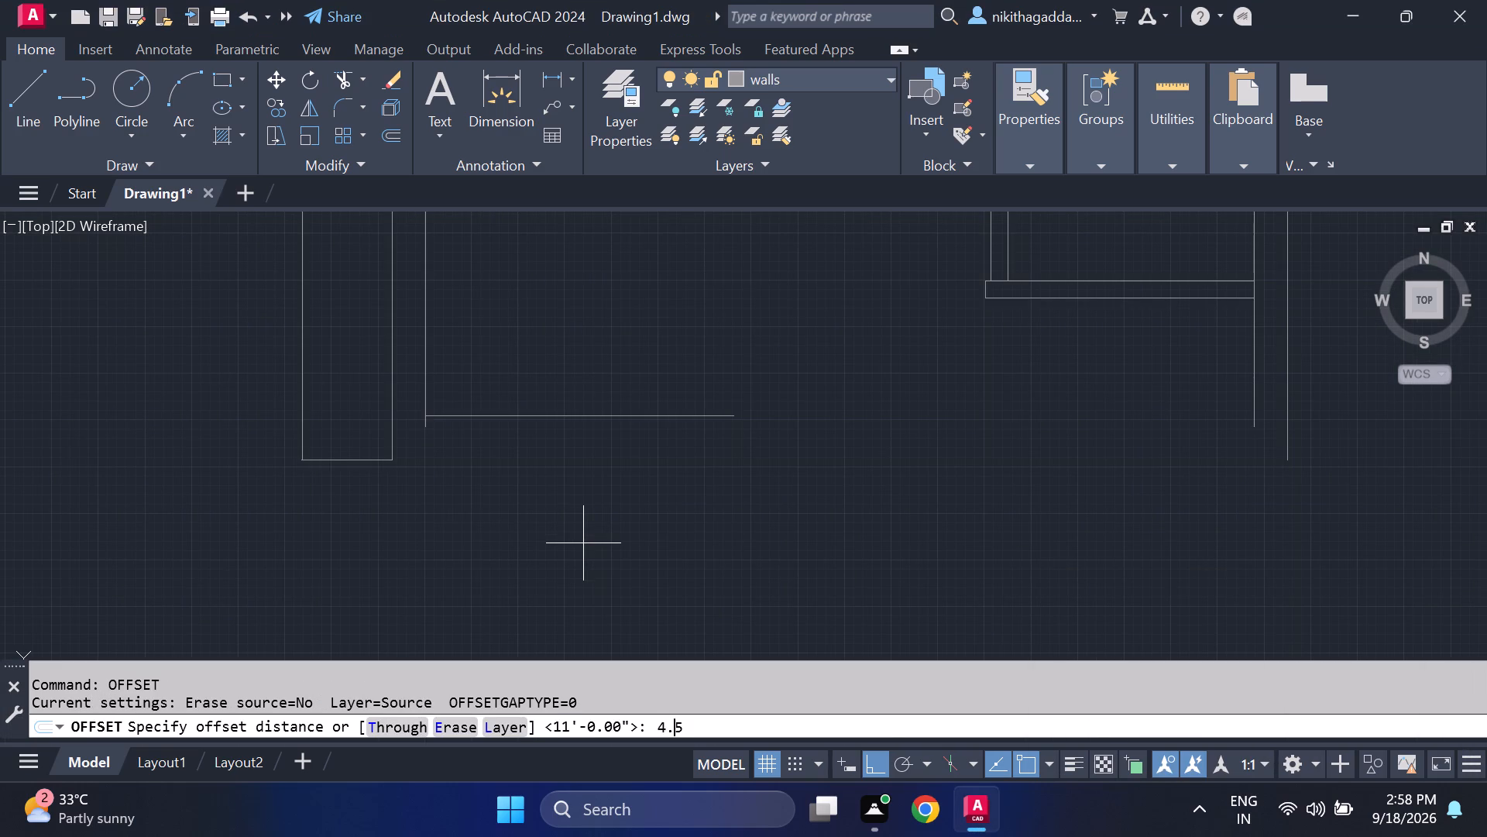
key(shift+quotedbl)
key(Return)
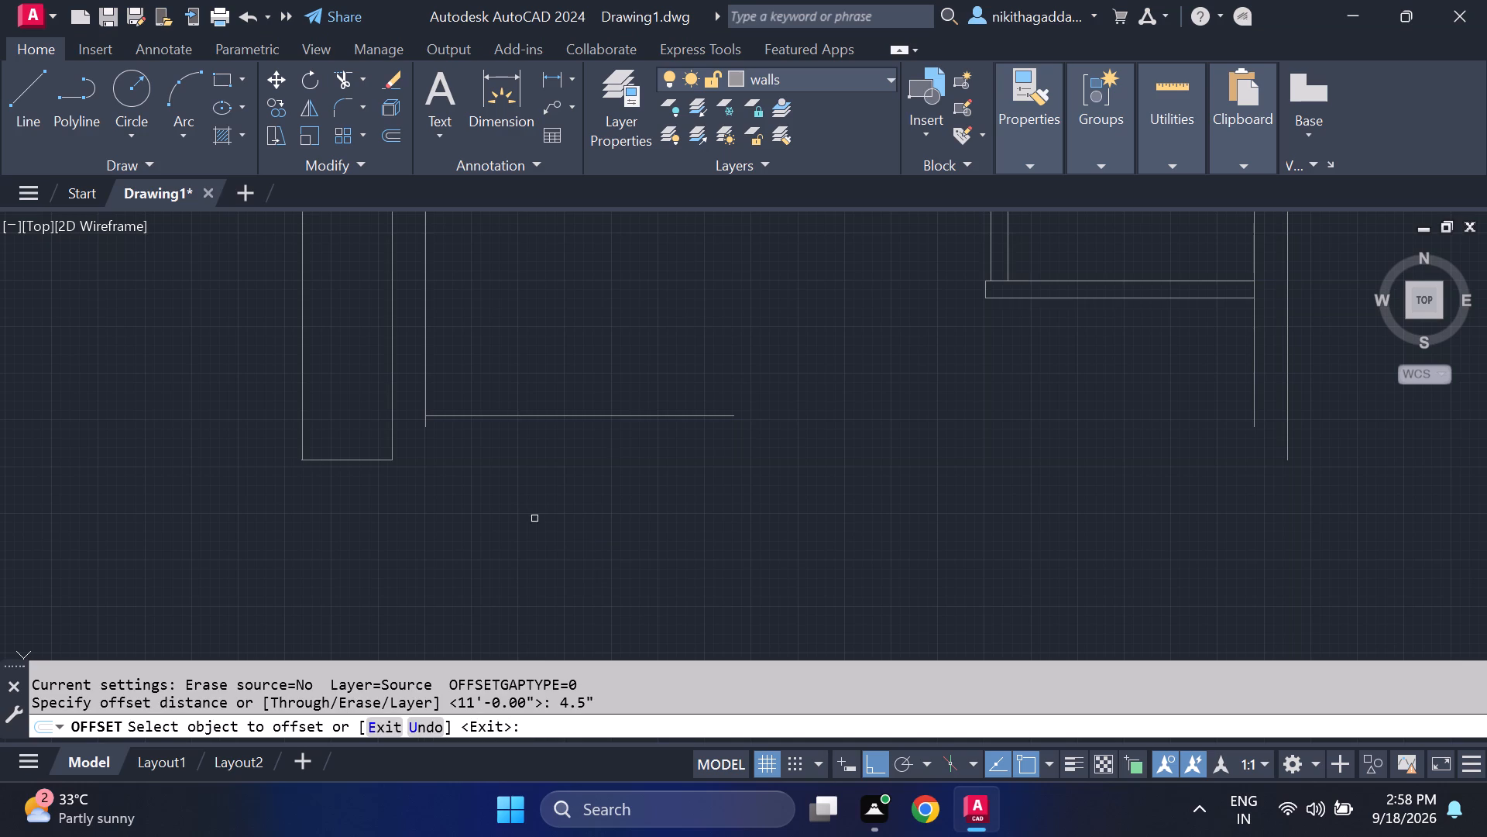
click(486, 418)
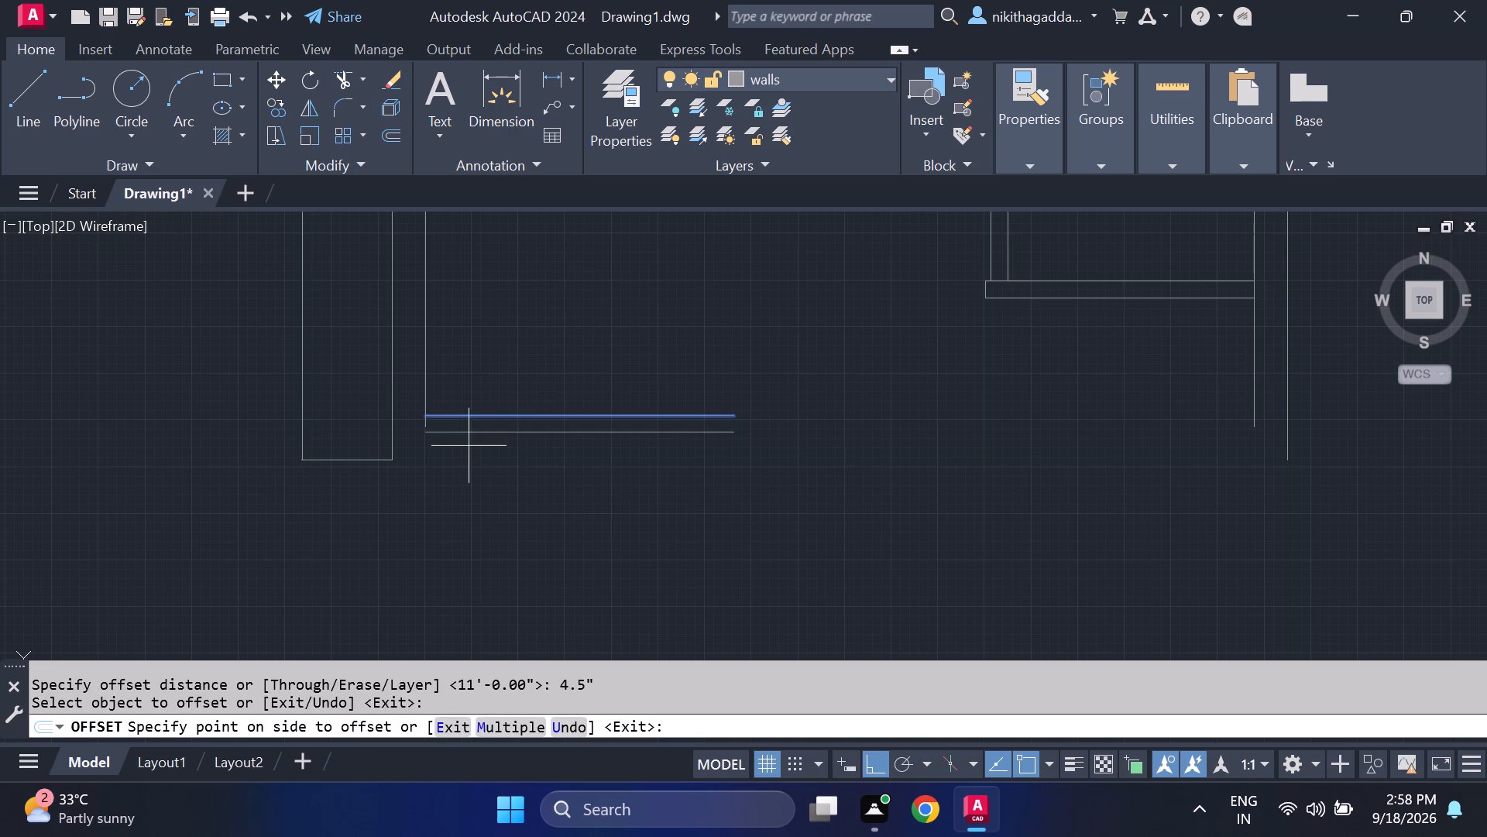
click(469, 446)
key(Escape)
Extend the left outer wall's inner vertical line down to the new partition's lower line.
text(ex)
key(Return)
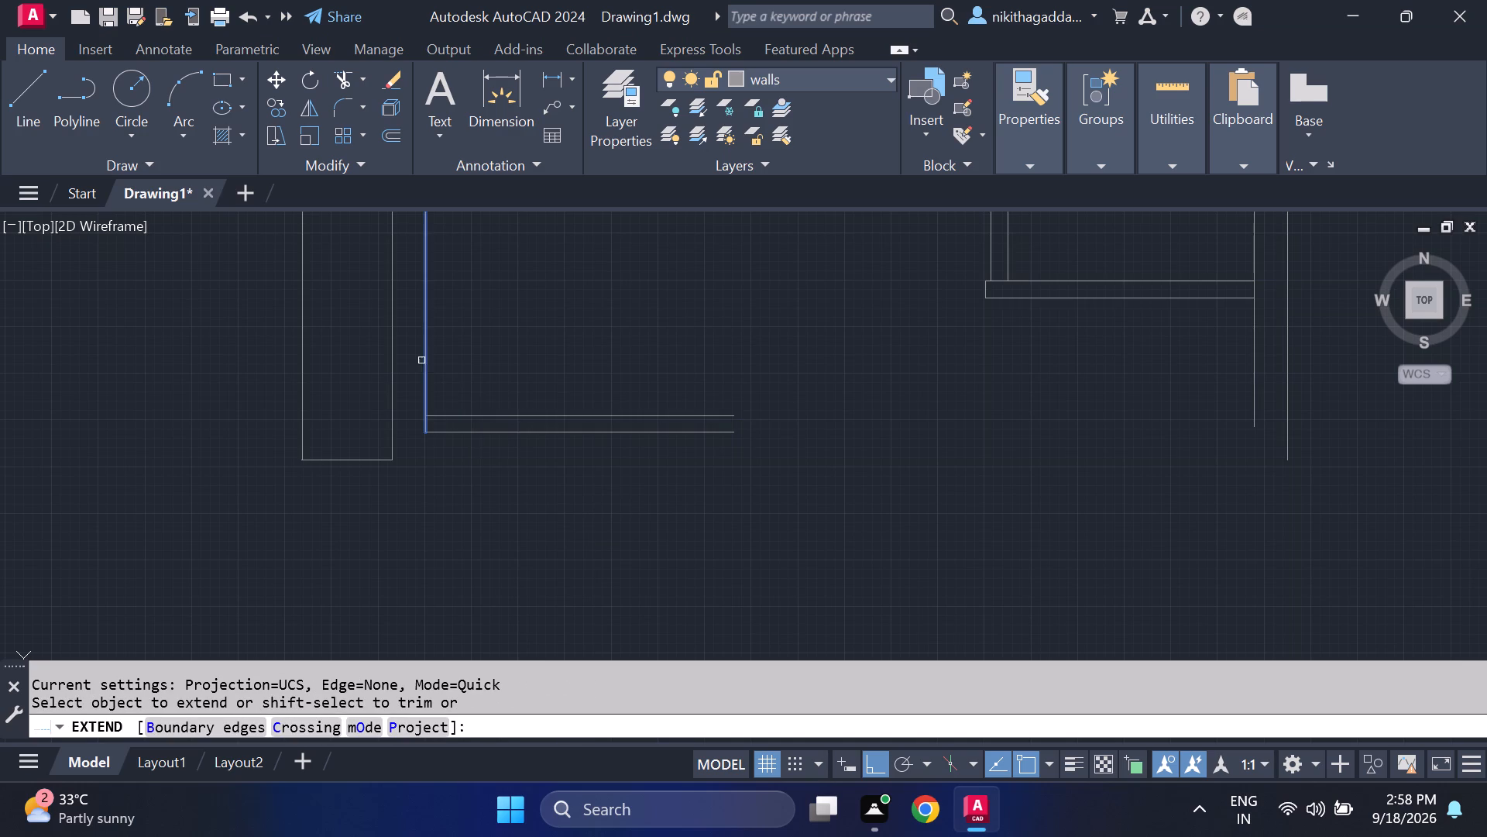
click(424, 313)
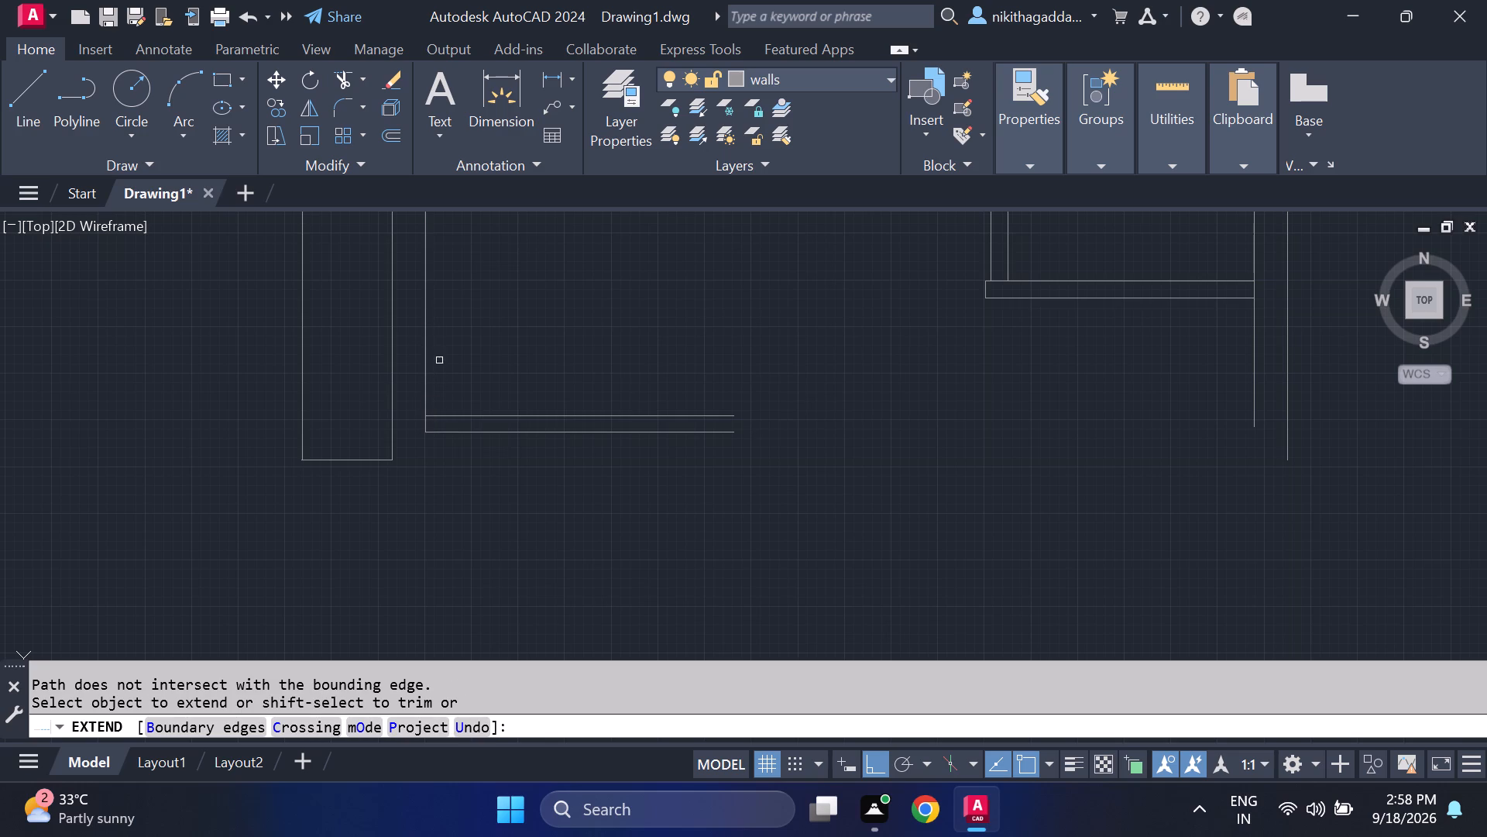
click(419, 336)
key(Escape)
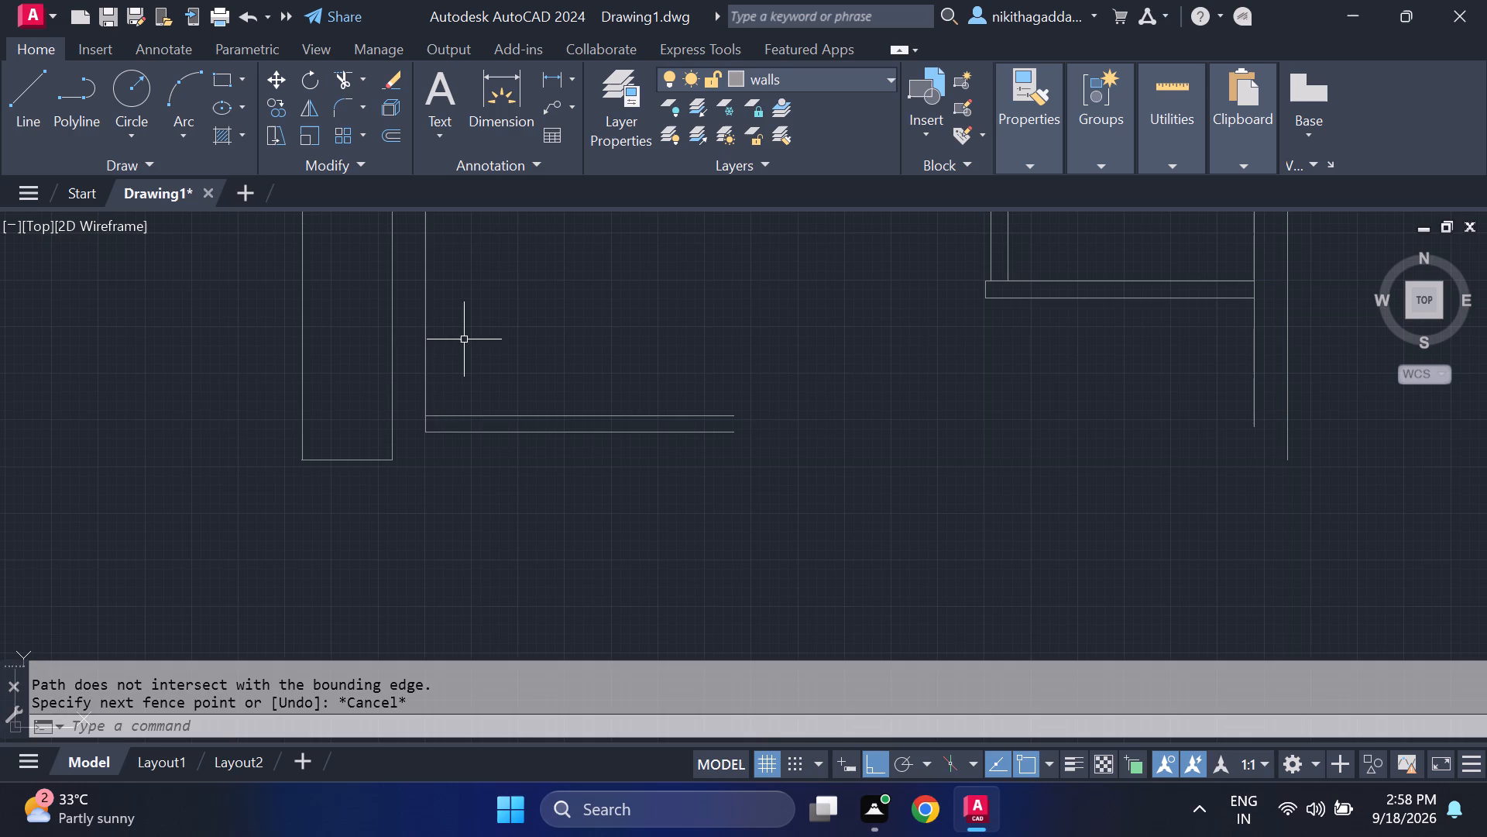
Draw a vertical line straight down from the lower end of the left wall's inner line, below the new partition.
key(l)
key(Return)
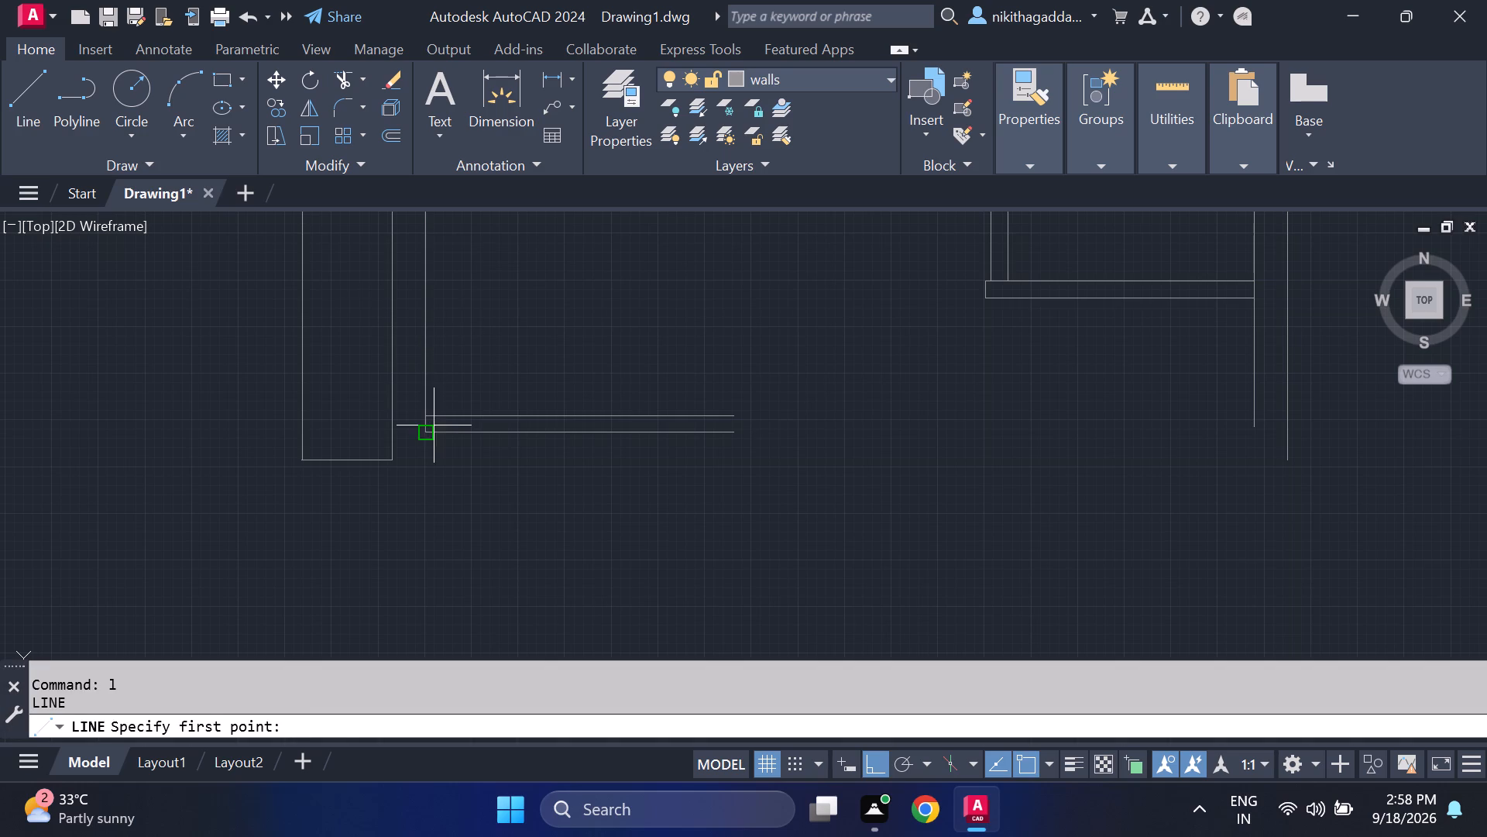
click(430, 428)
scroll(451, 456, down, 3)
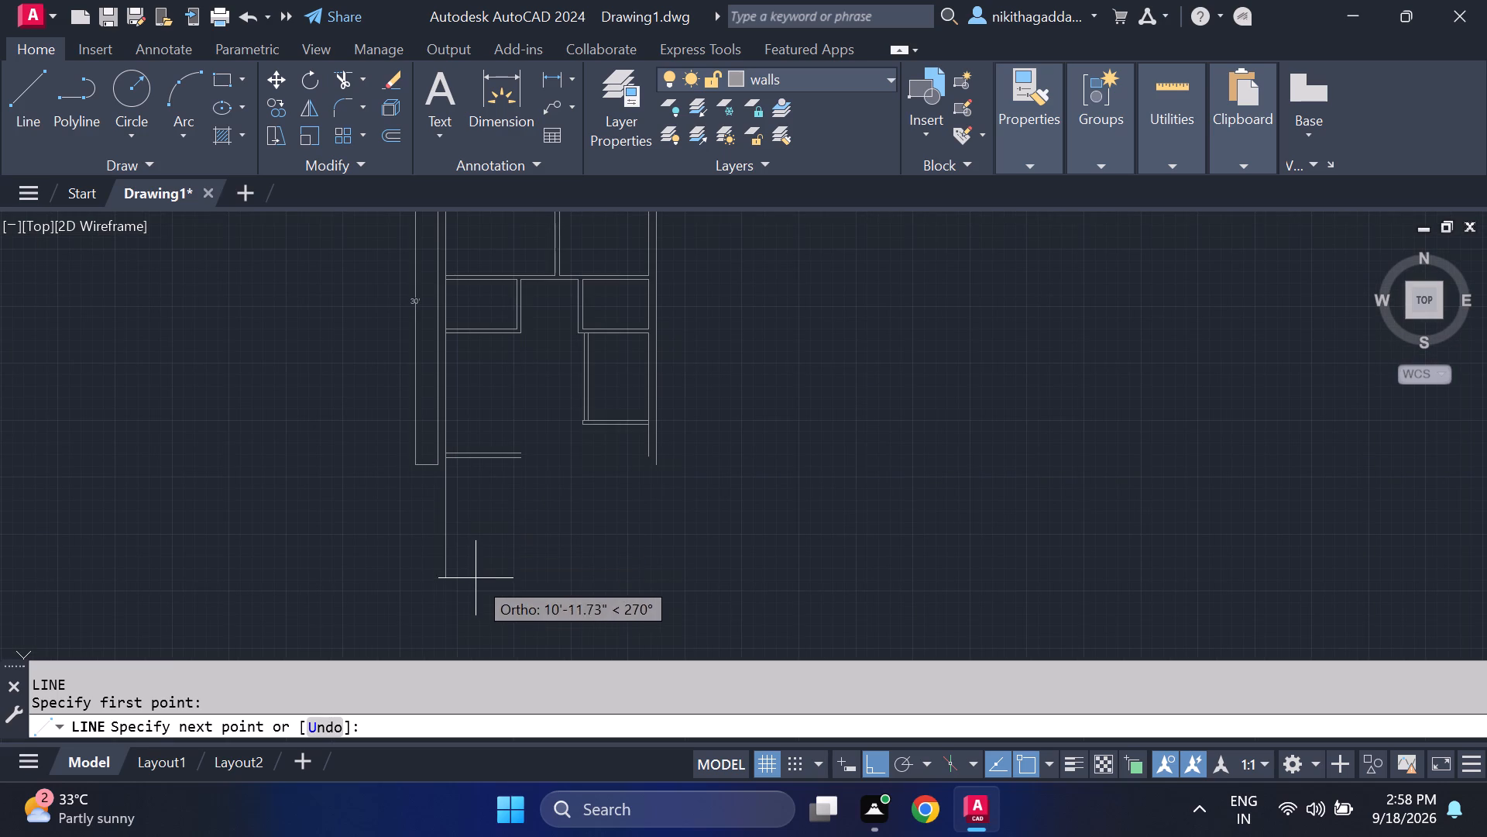
middle_drag(448, 554, 436, 481)
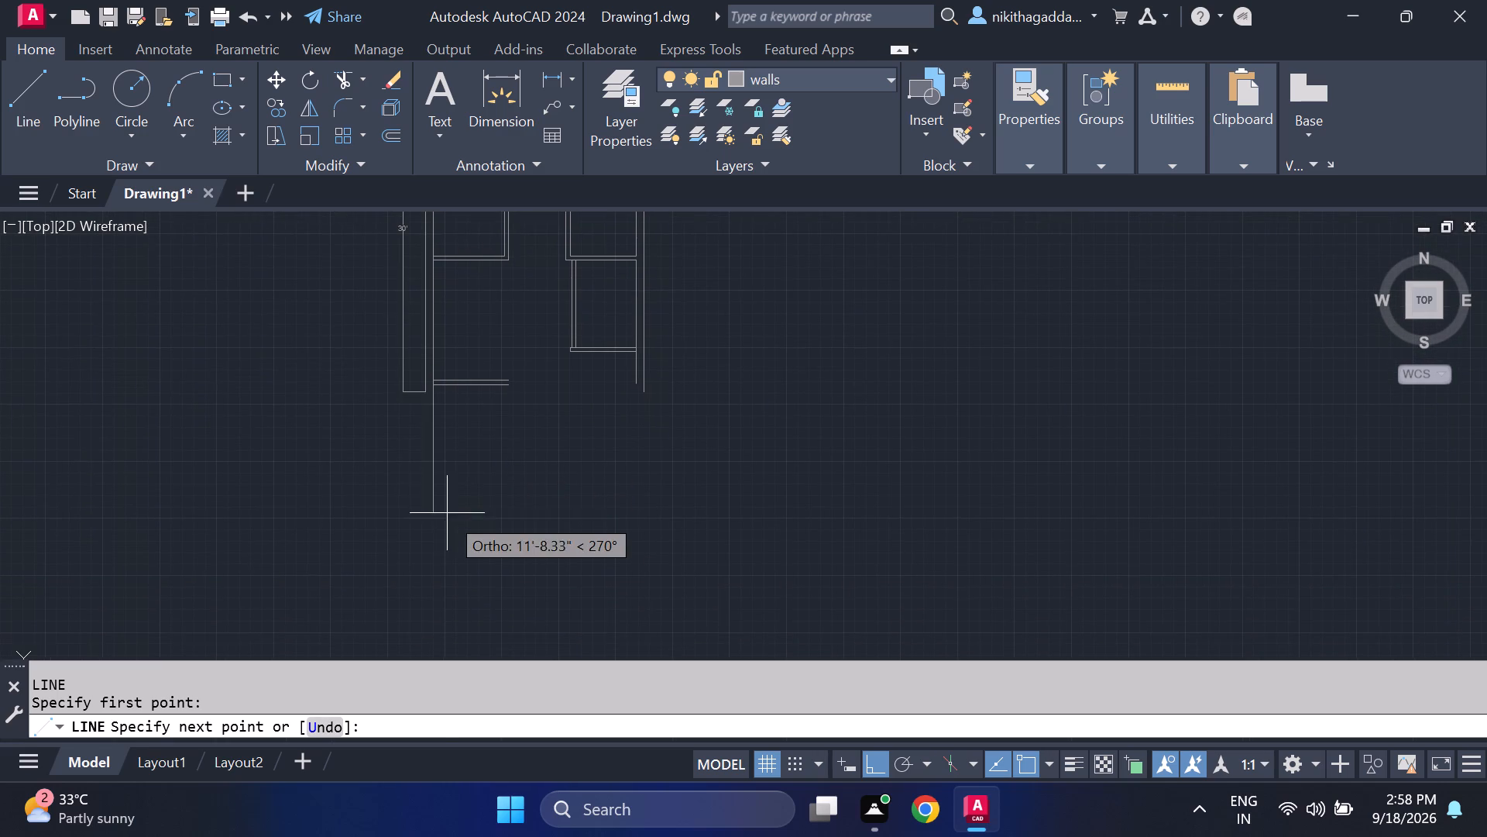
scroll(452, 522, down, 2)
scroll(450, 519, up, 2)
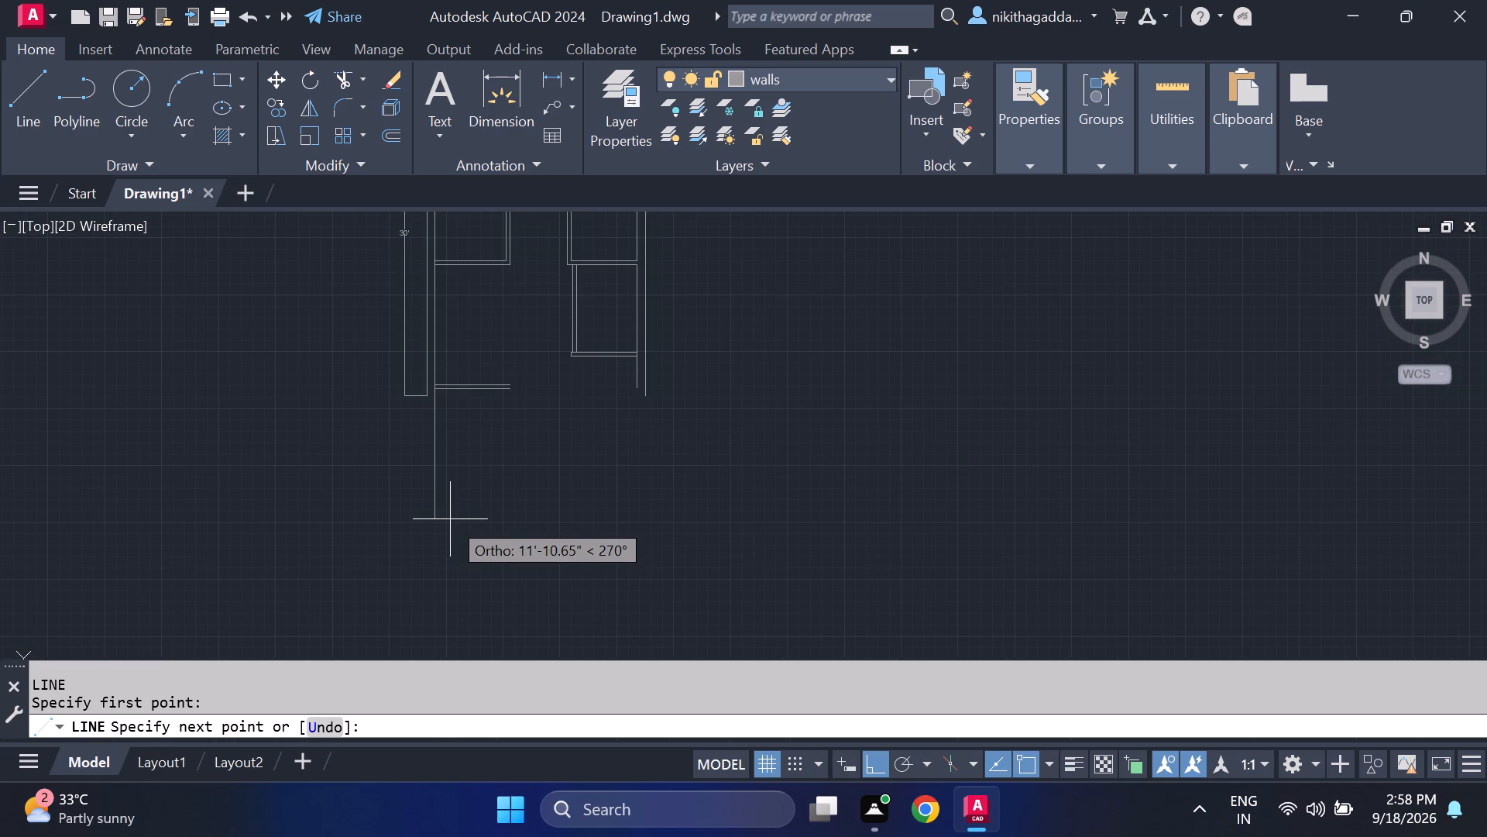
scroll(450, 519, up, 1)
scroll(450, 519, down, 3)
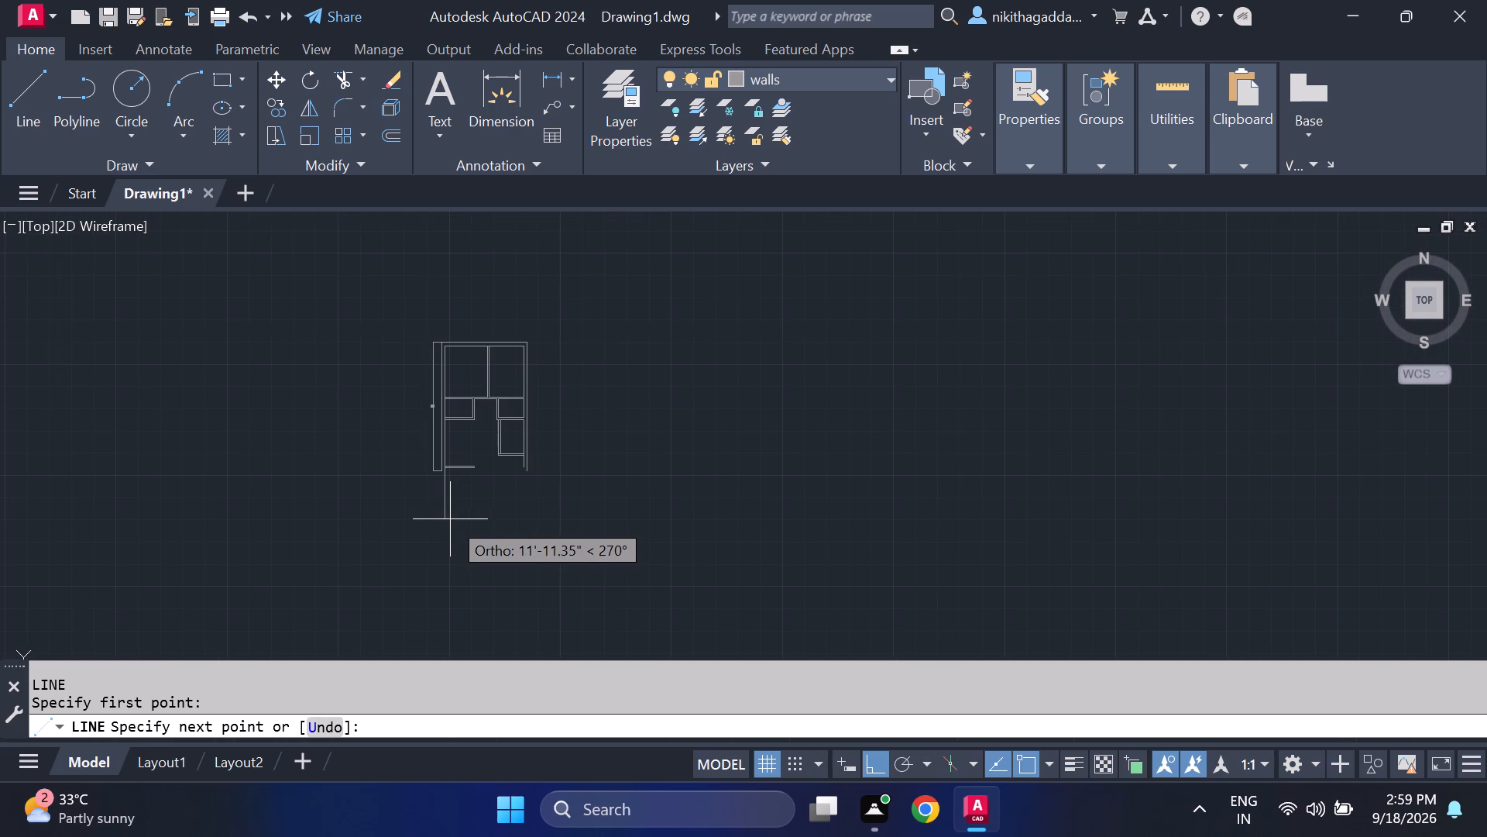
scroll(449, 515, up, 3)
click(450, 549)
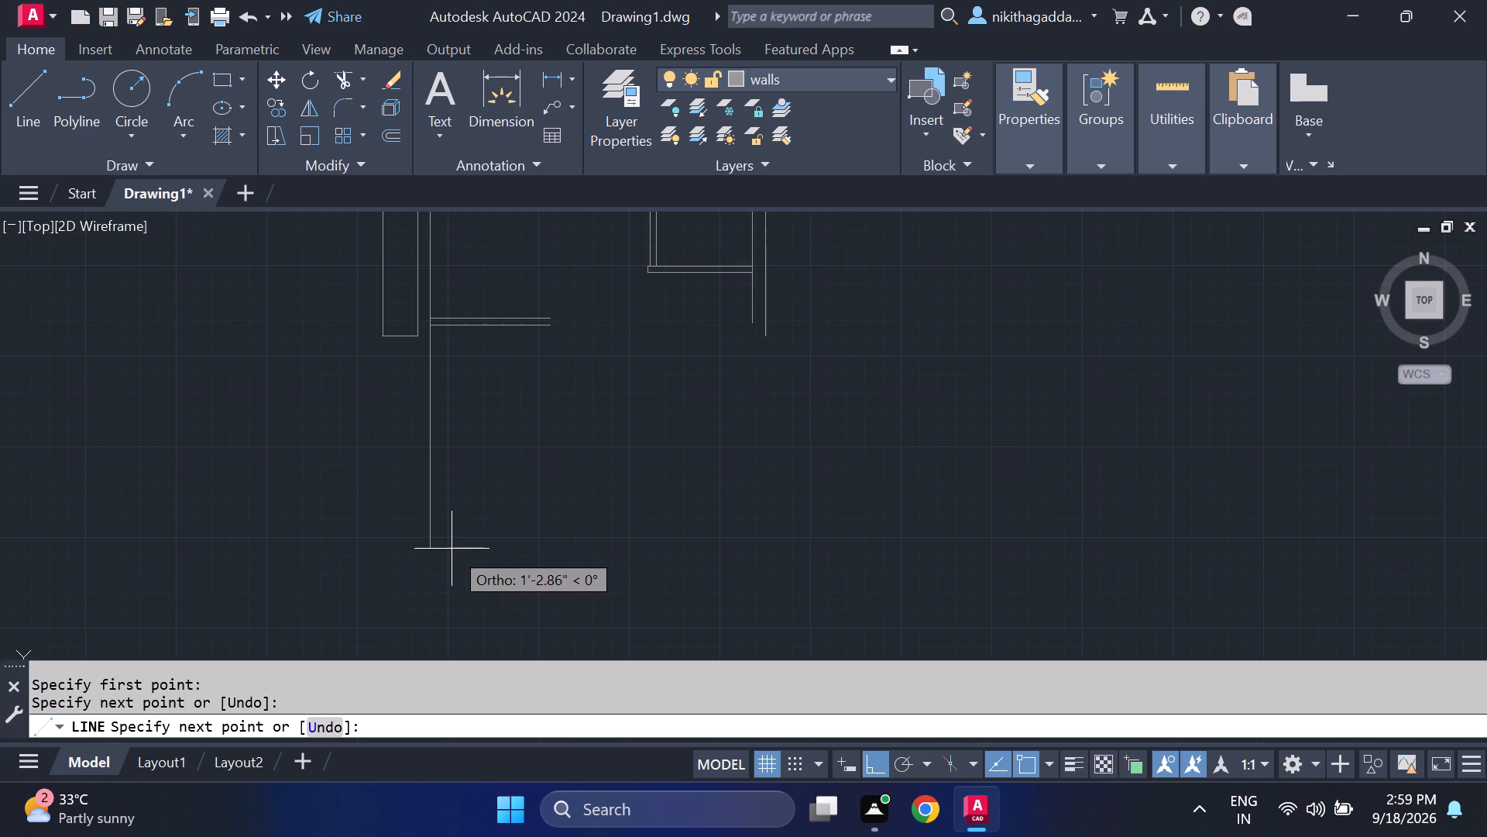
key(Escape)
Draw a parallel vertical line down from the left wall's outer corner, ending level with the new inner line.
key(l)
key(Return)
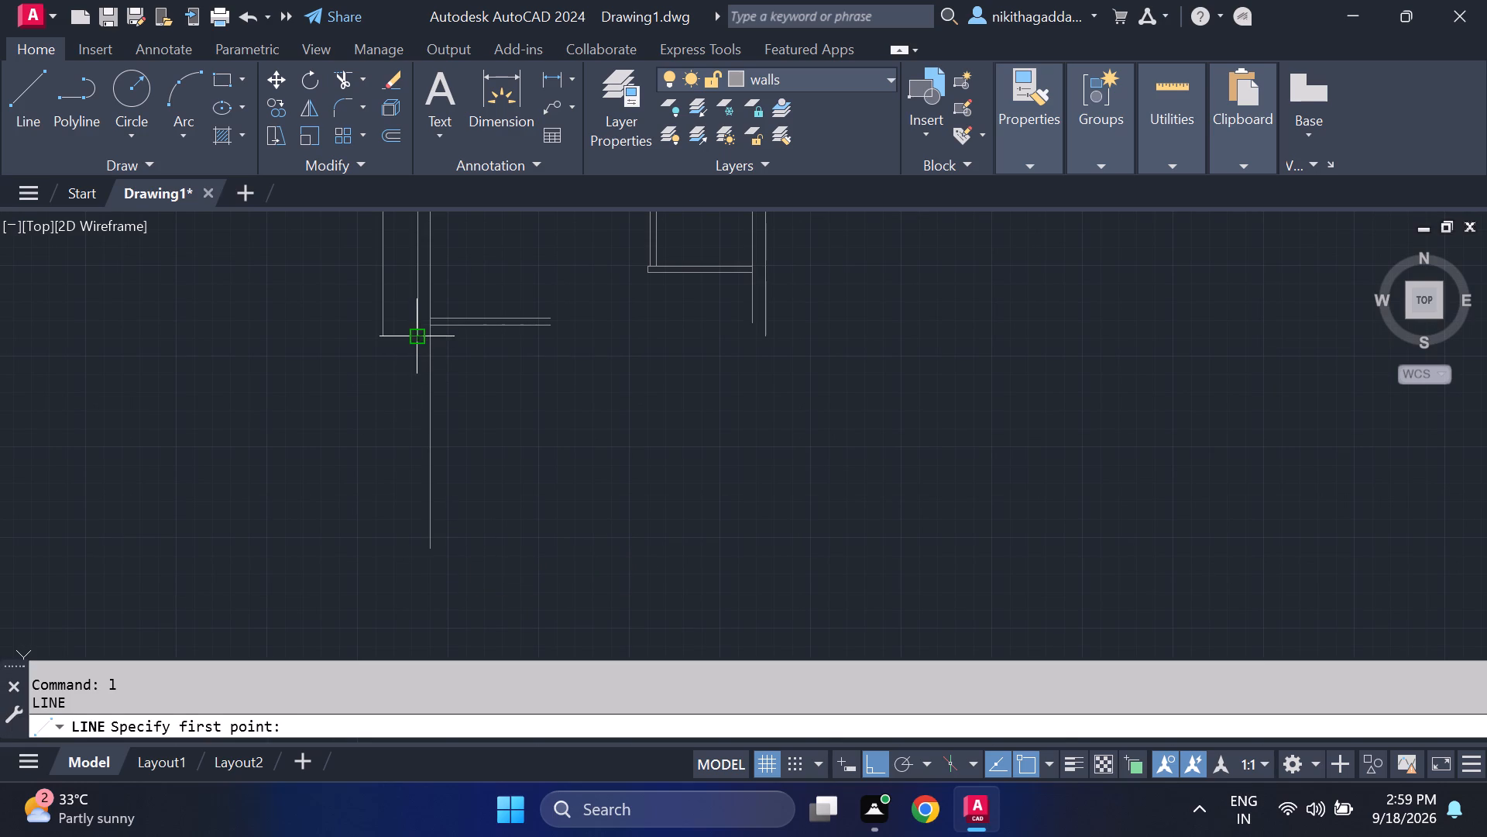
drag(416, 331, 416, 357)
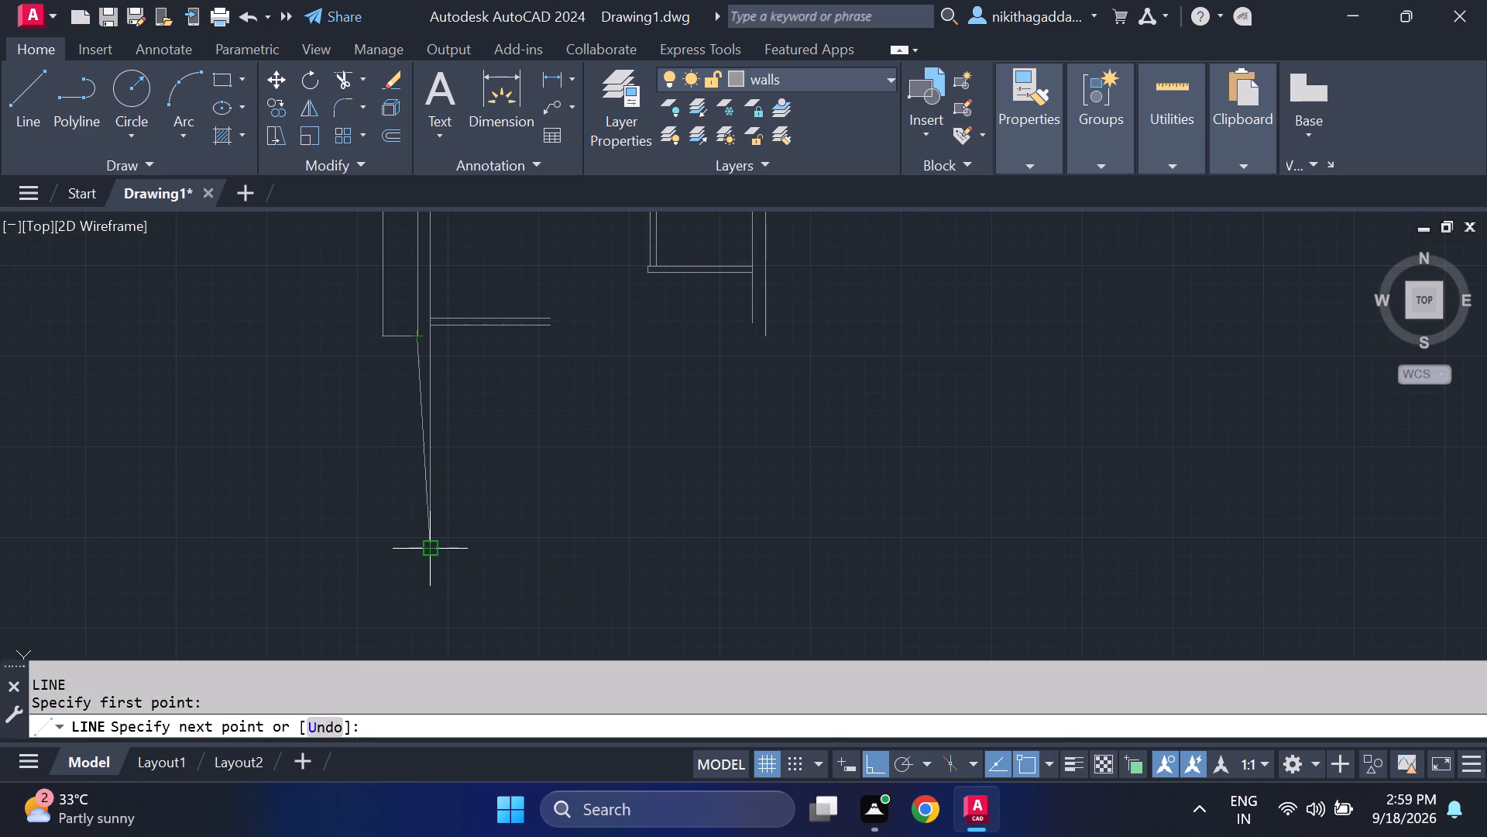
click(417, 551)
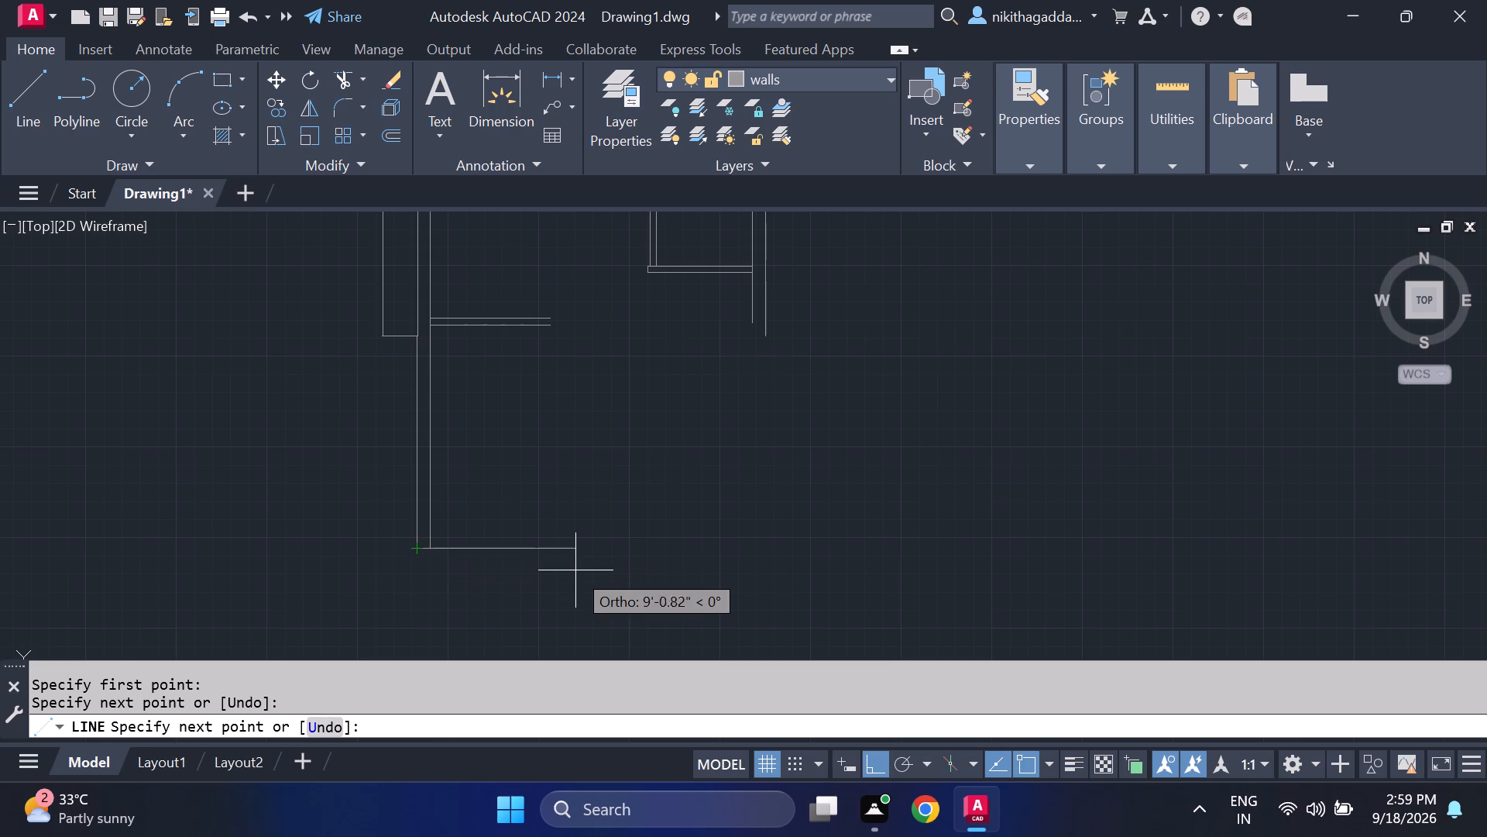
key(Escape)
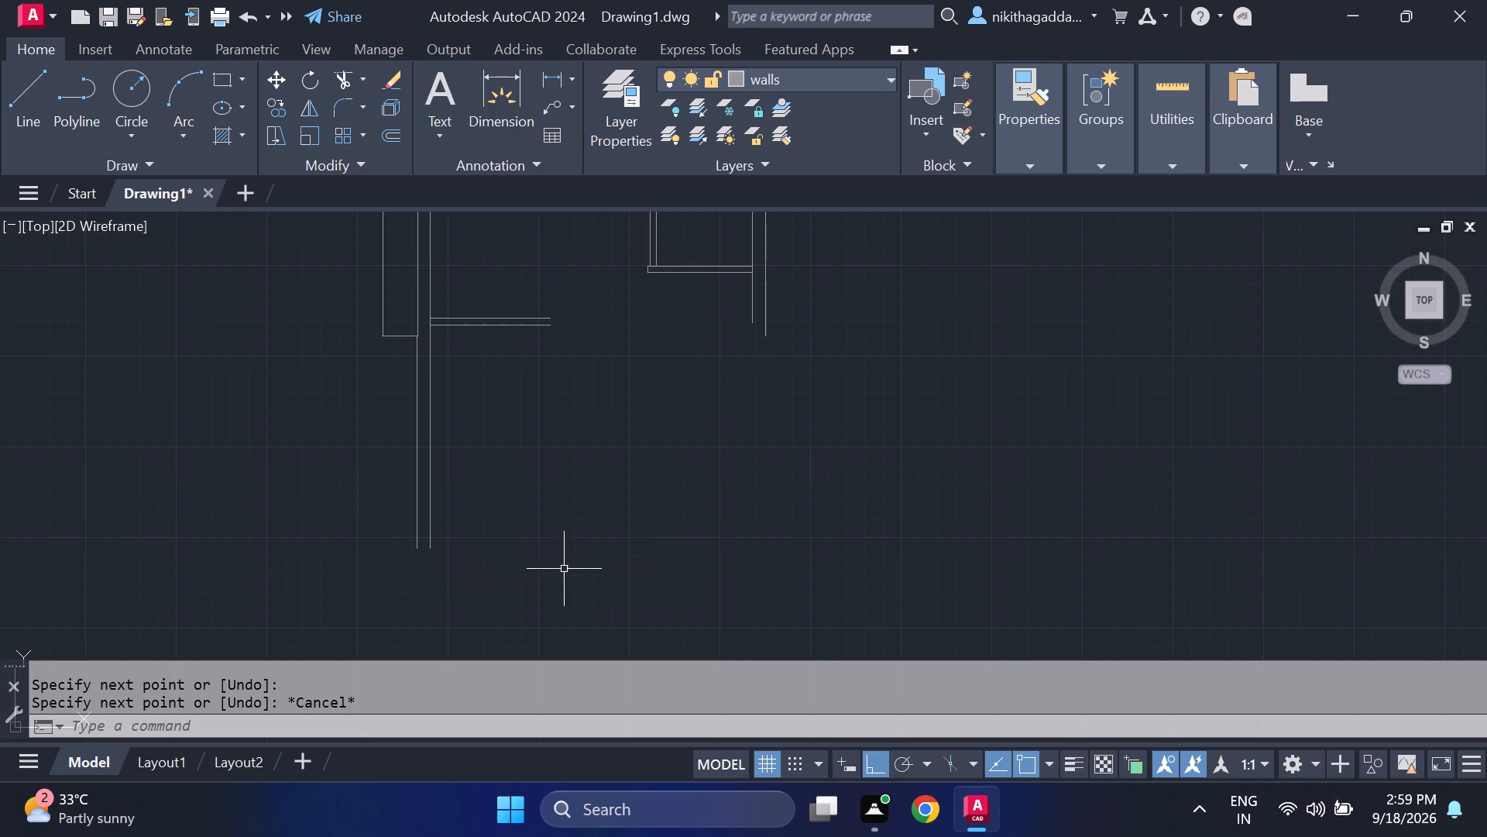
Offset the new inner vertical line of the left wall 10' to the right.
scroll(523, 556, up, 1)
scroll(523, 556, down, 1)
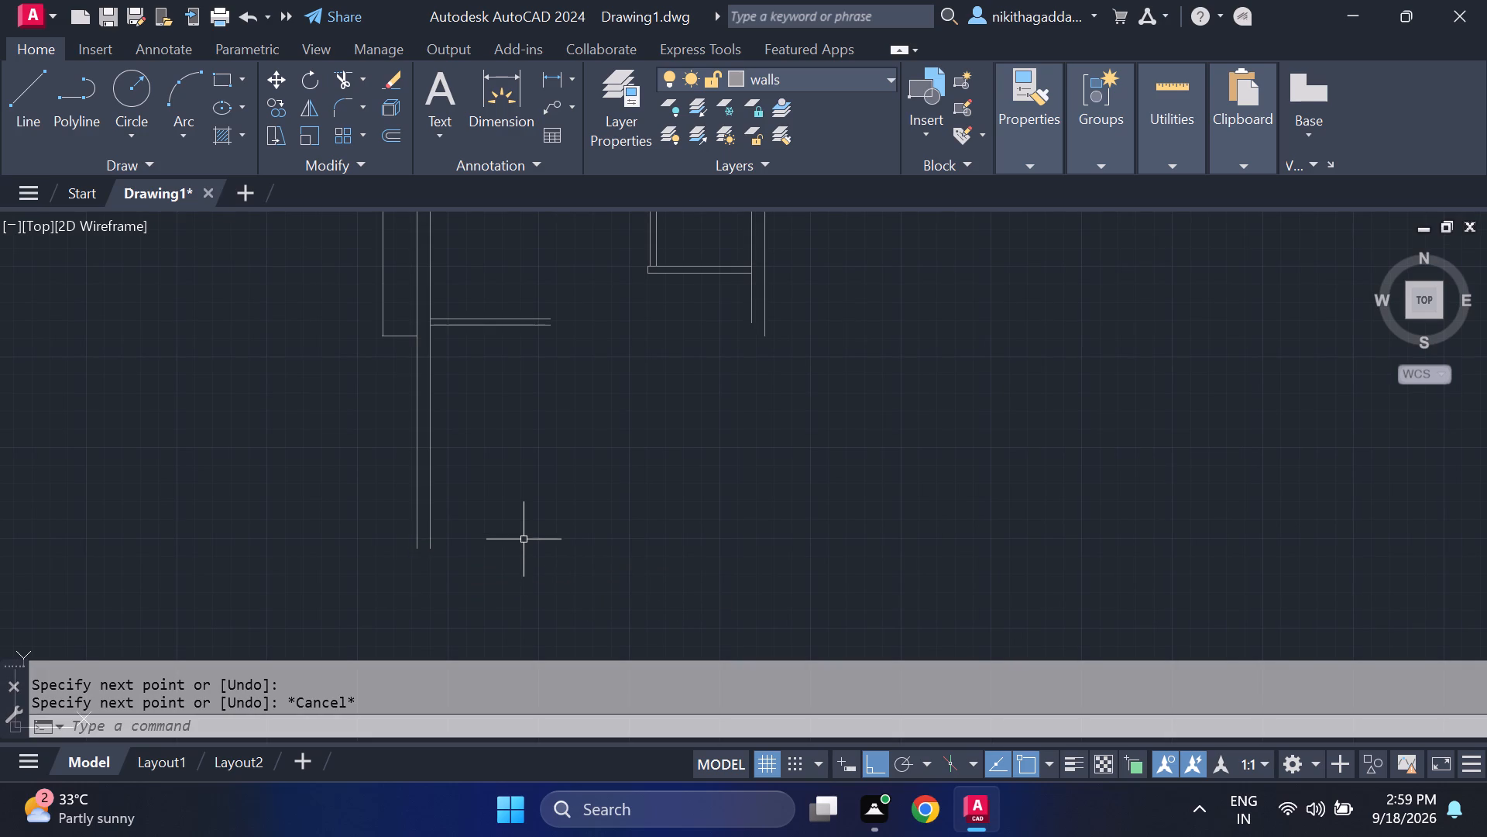
text(of)
key(Return)
key(1)
text(0')
key(Return)
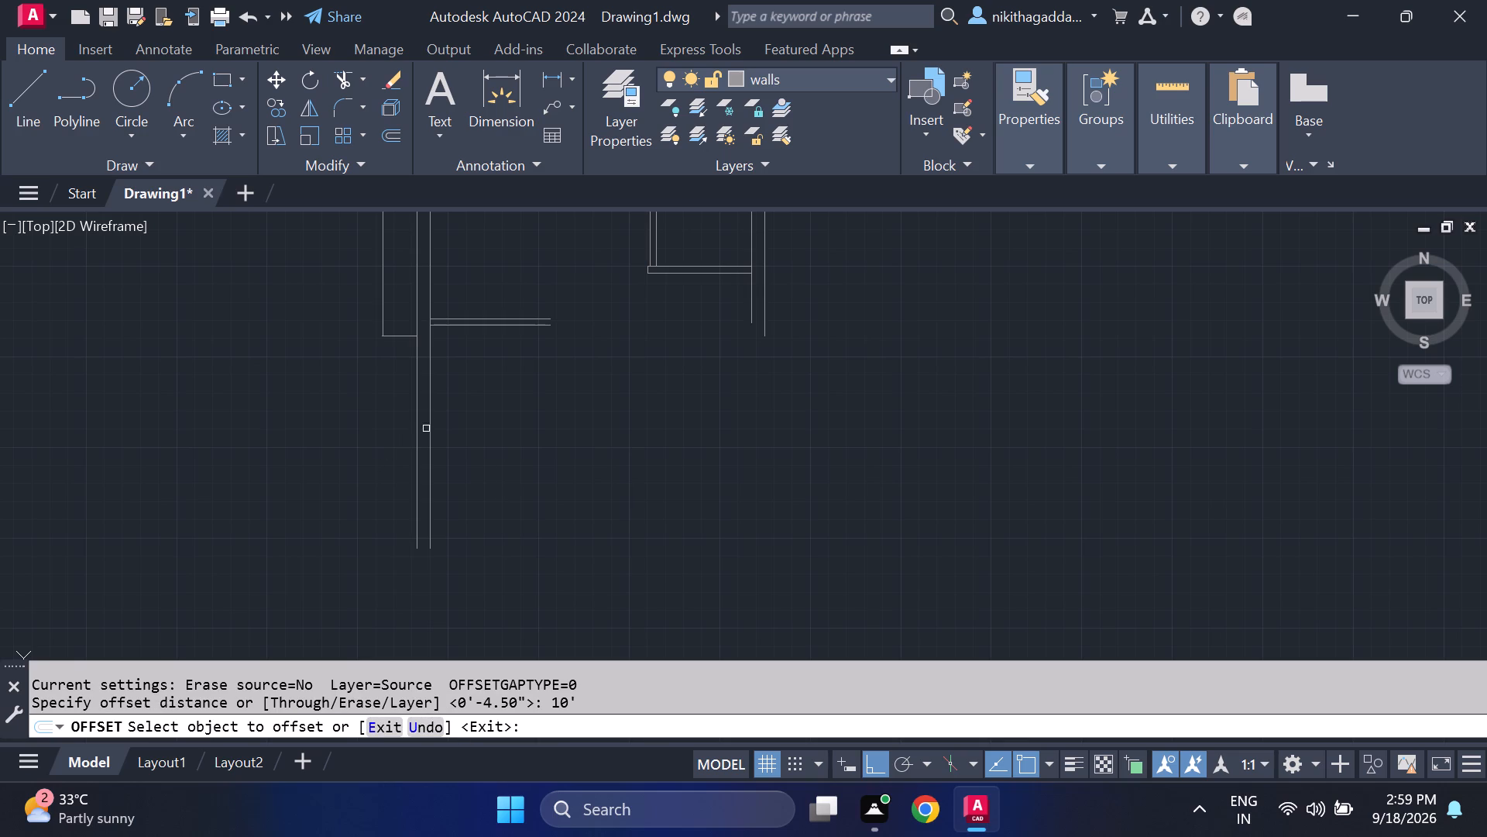
drag(429, 422, 436, 424)
click(689, 438)
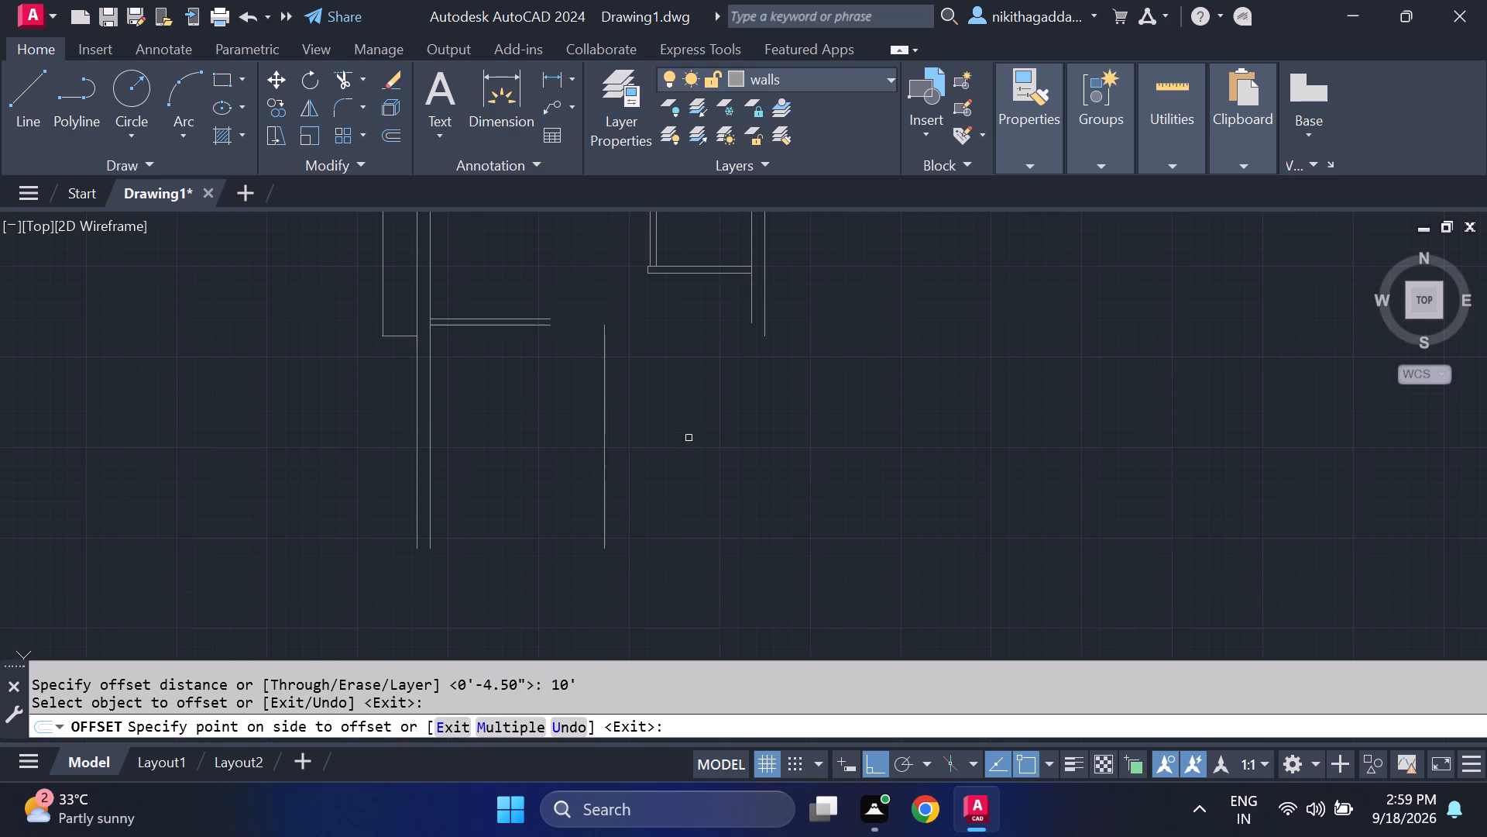
scroll(689, 438, down, 3)
scroll(689, 437, up, 3)
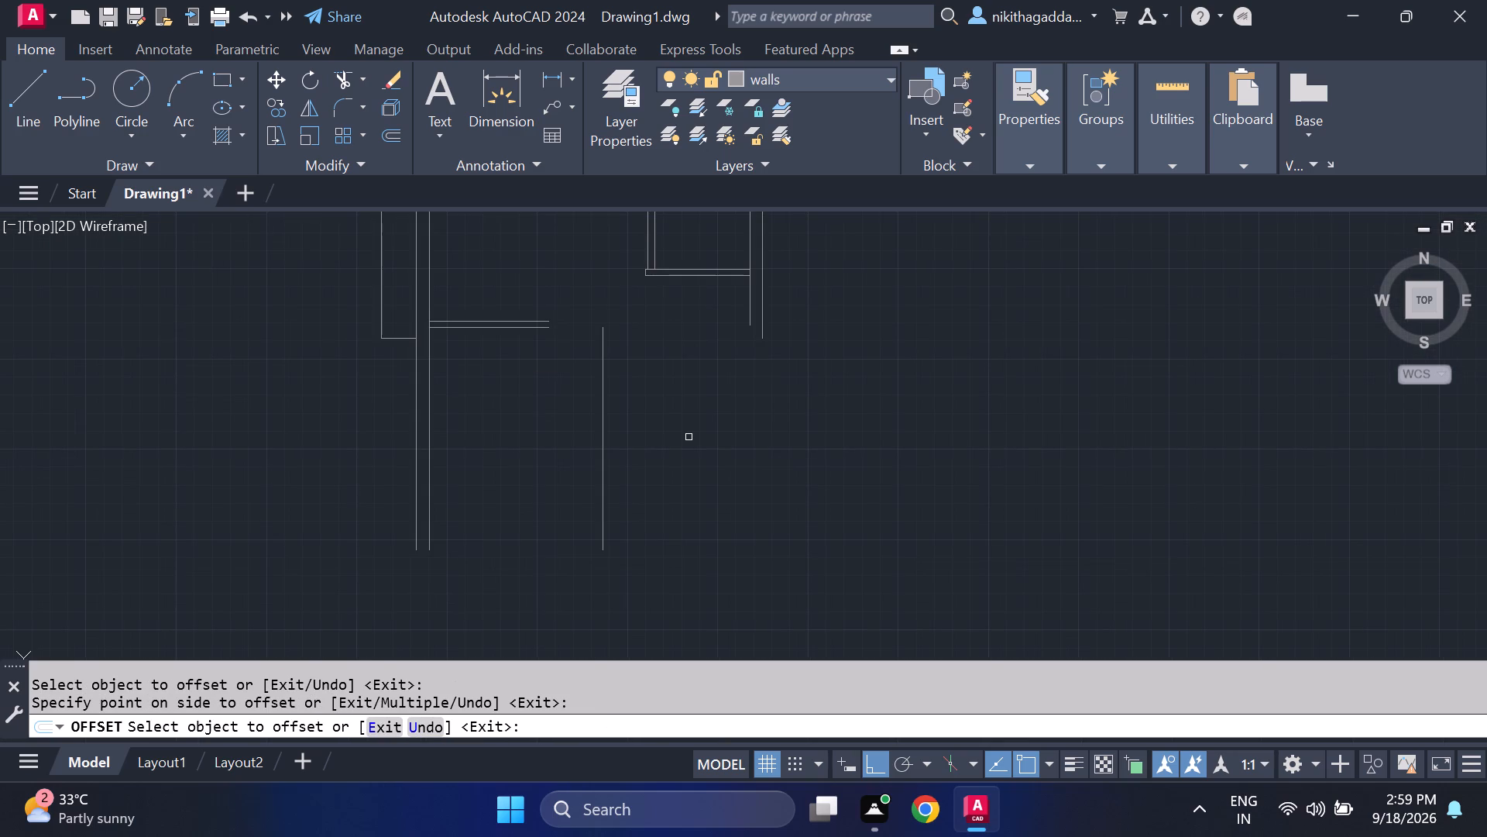
key(Escape)
Offset the new room's right vertical line 4.5" outward to give the partition its thickness.
text(of)
key(Return)
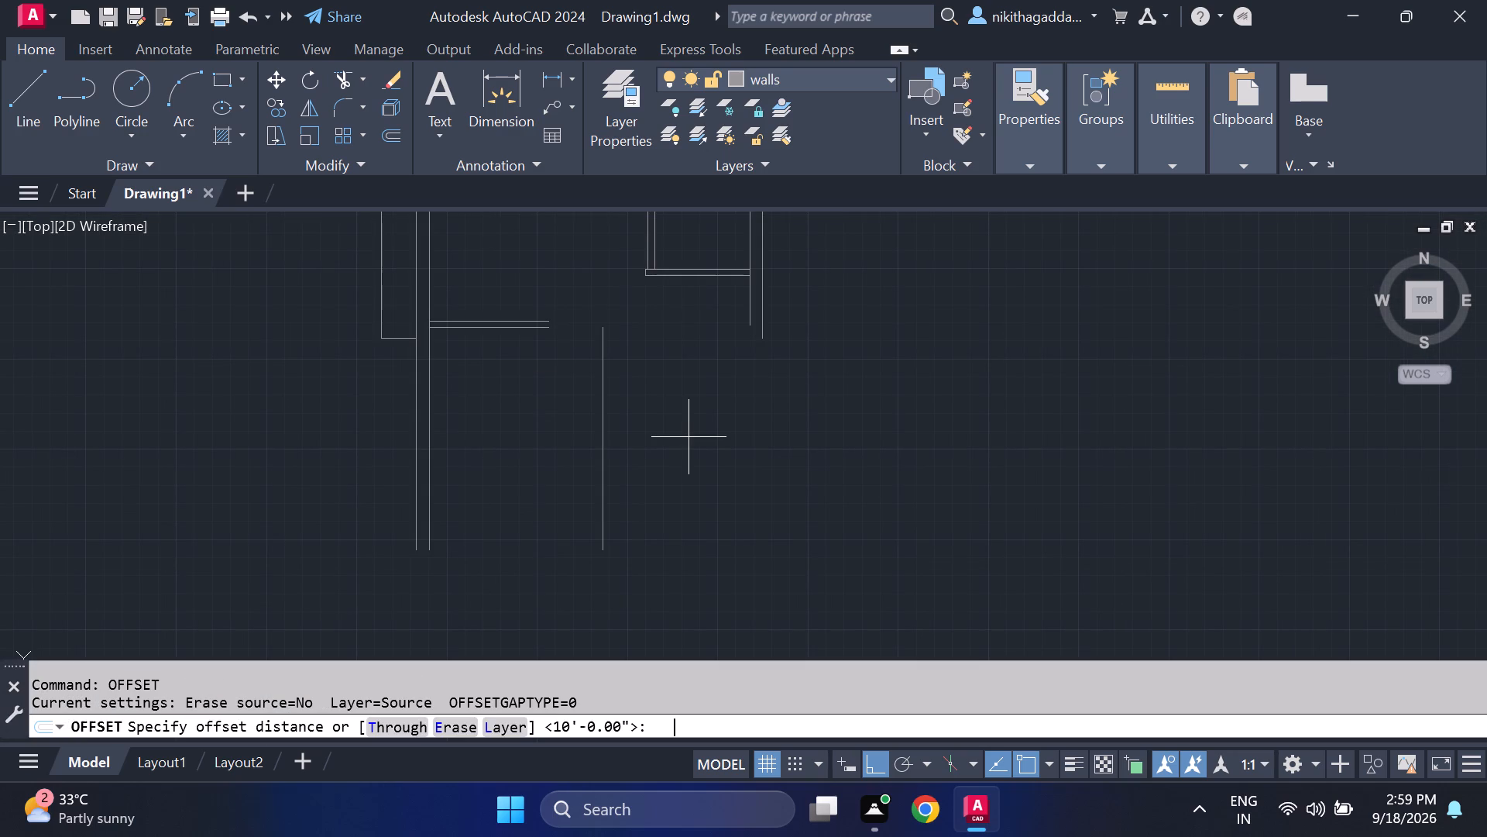
text(4.5")
key(Return)
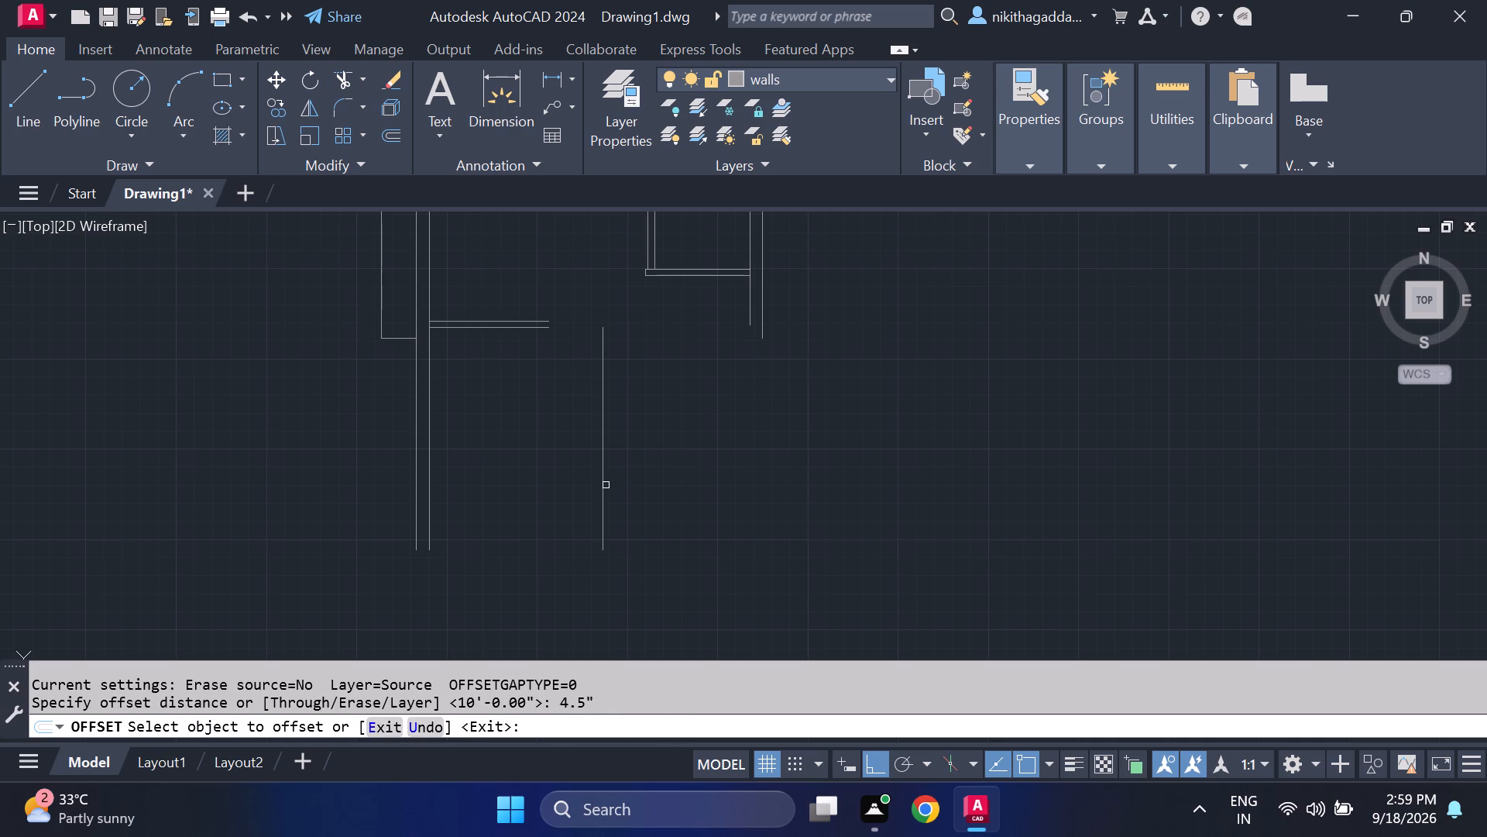
click(605, 479)
click(637, 466)
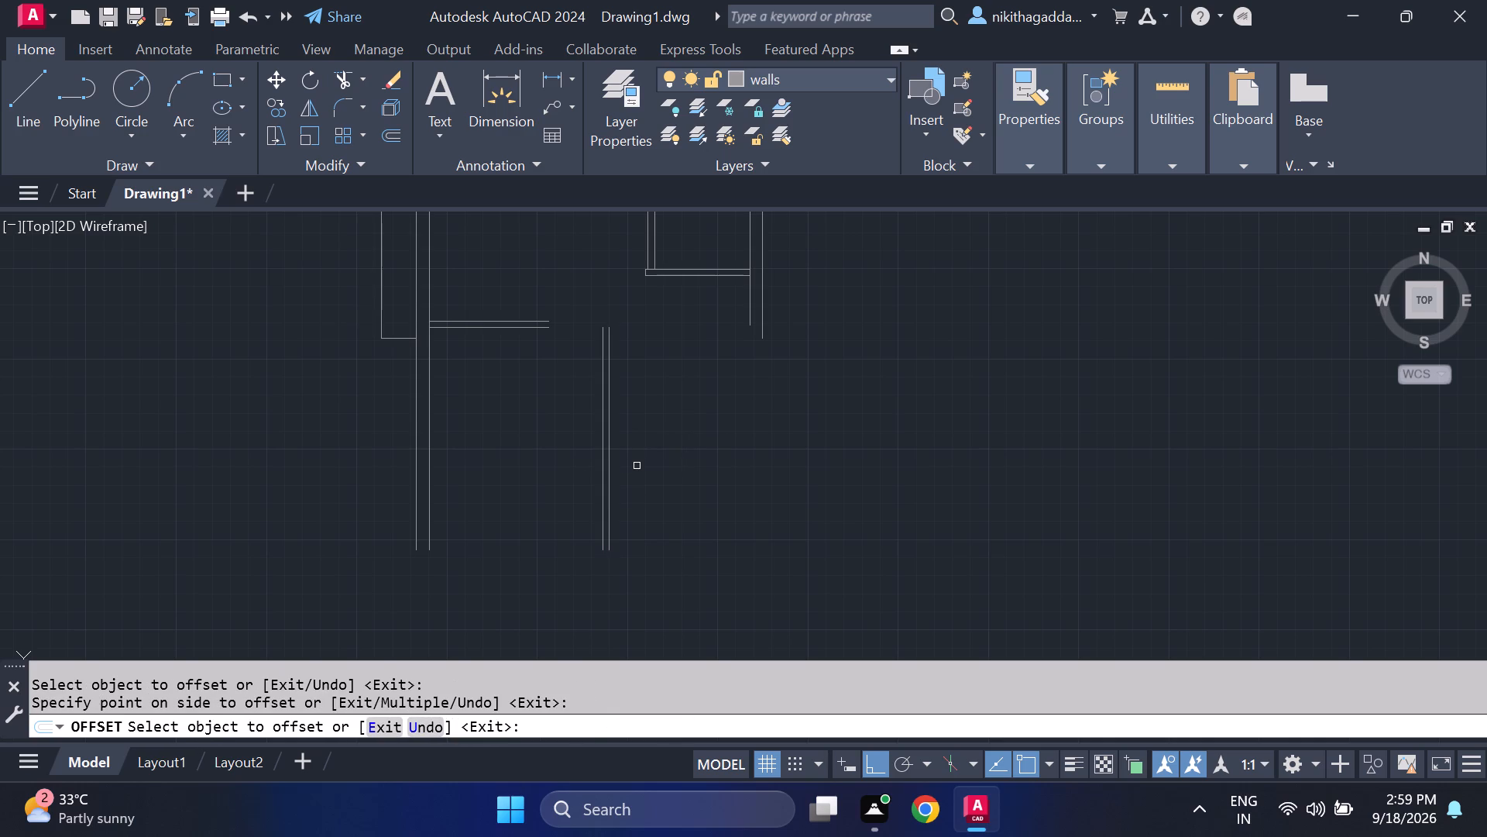
key(Escape)
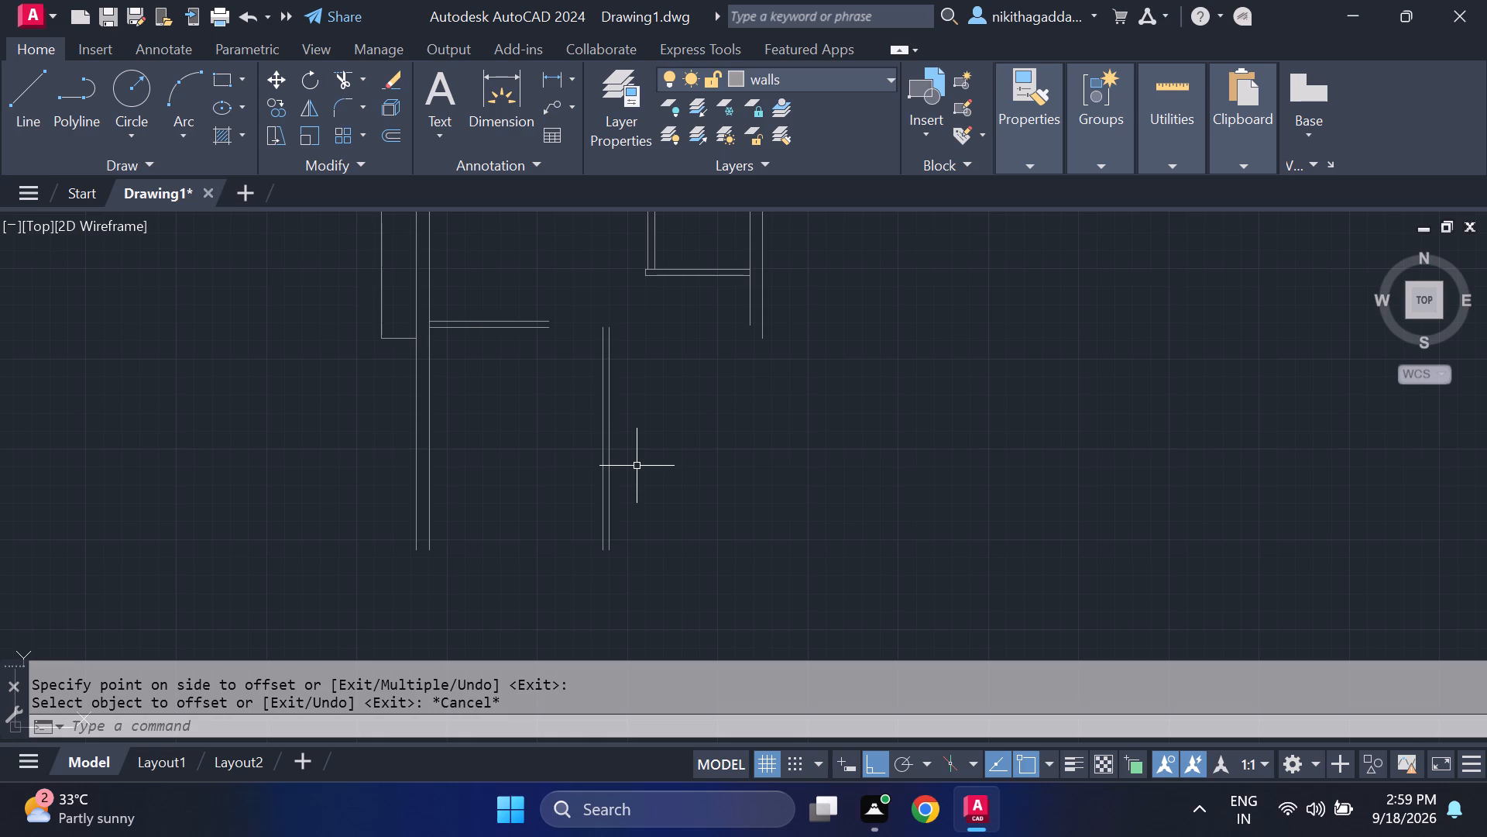
Extend the partition's upper line to the right outer wall's inner line and its lower line to the new vertical partition.
text(ex)
key(Return)
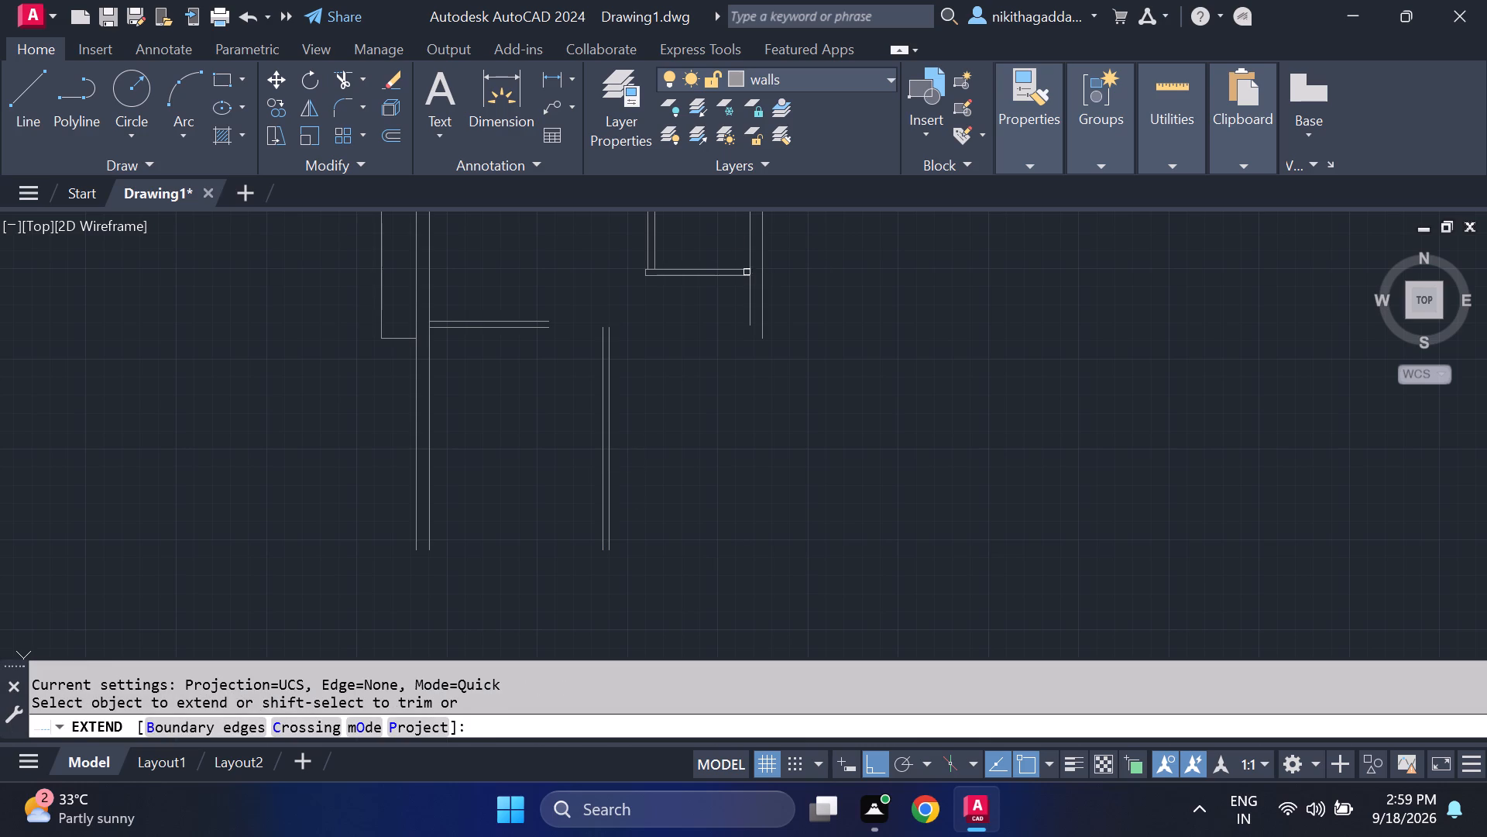
click(510, 319)
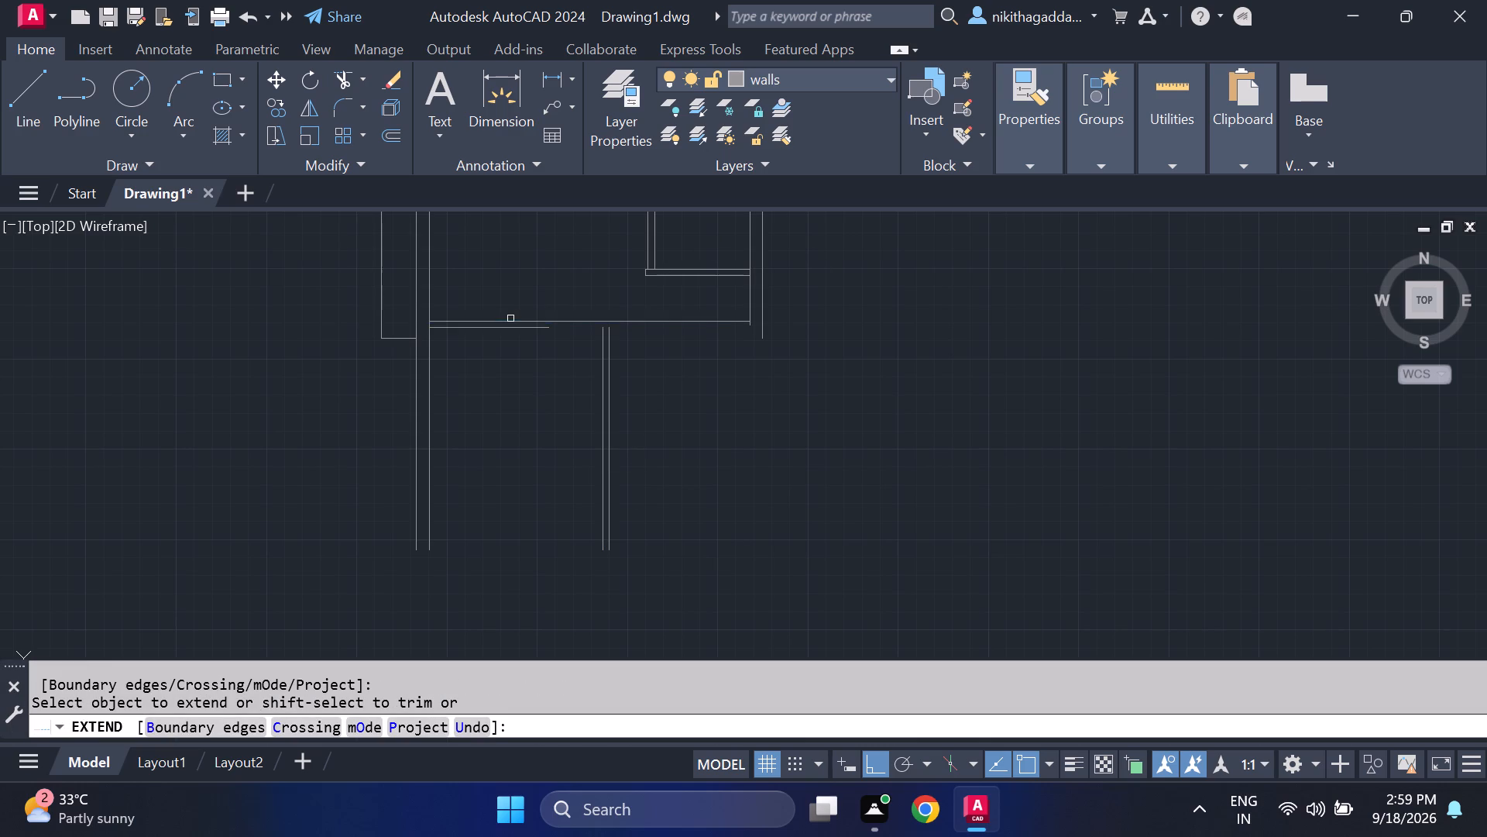
click(524, 325)
key(Escape)
Extend the new vertical partition's outer line up to the upper horizontal partition line.
text(ex)
key(Return)
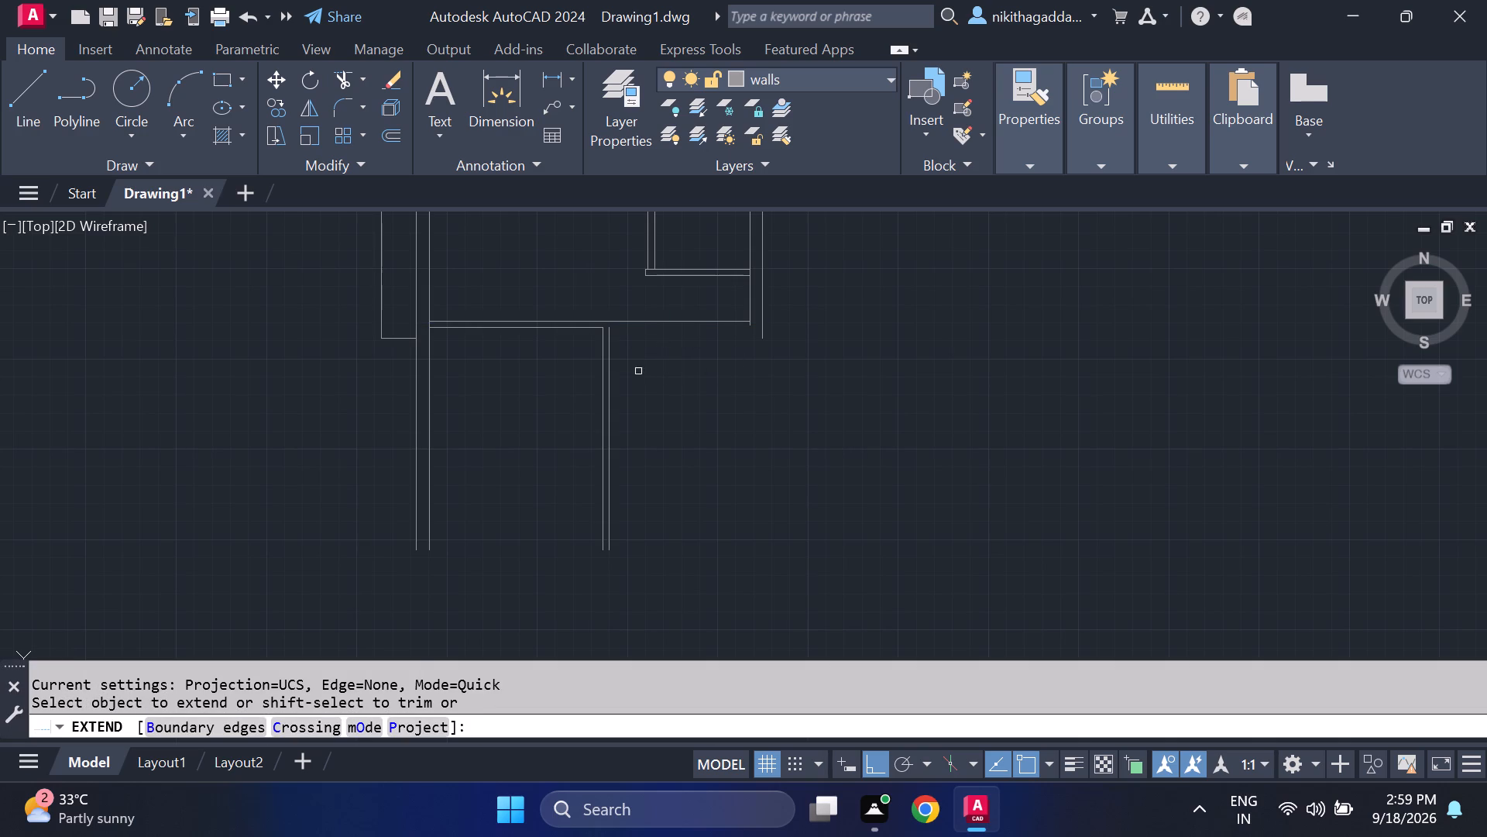
click(610, 350)
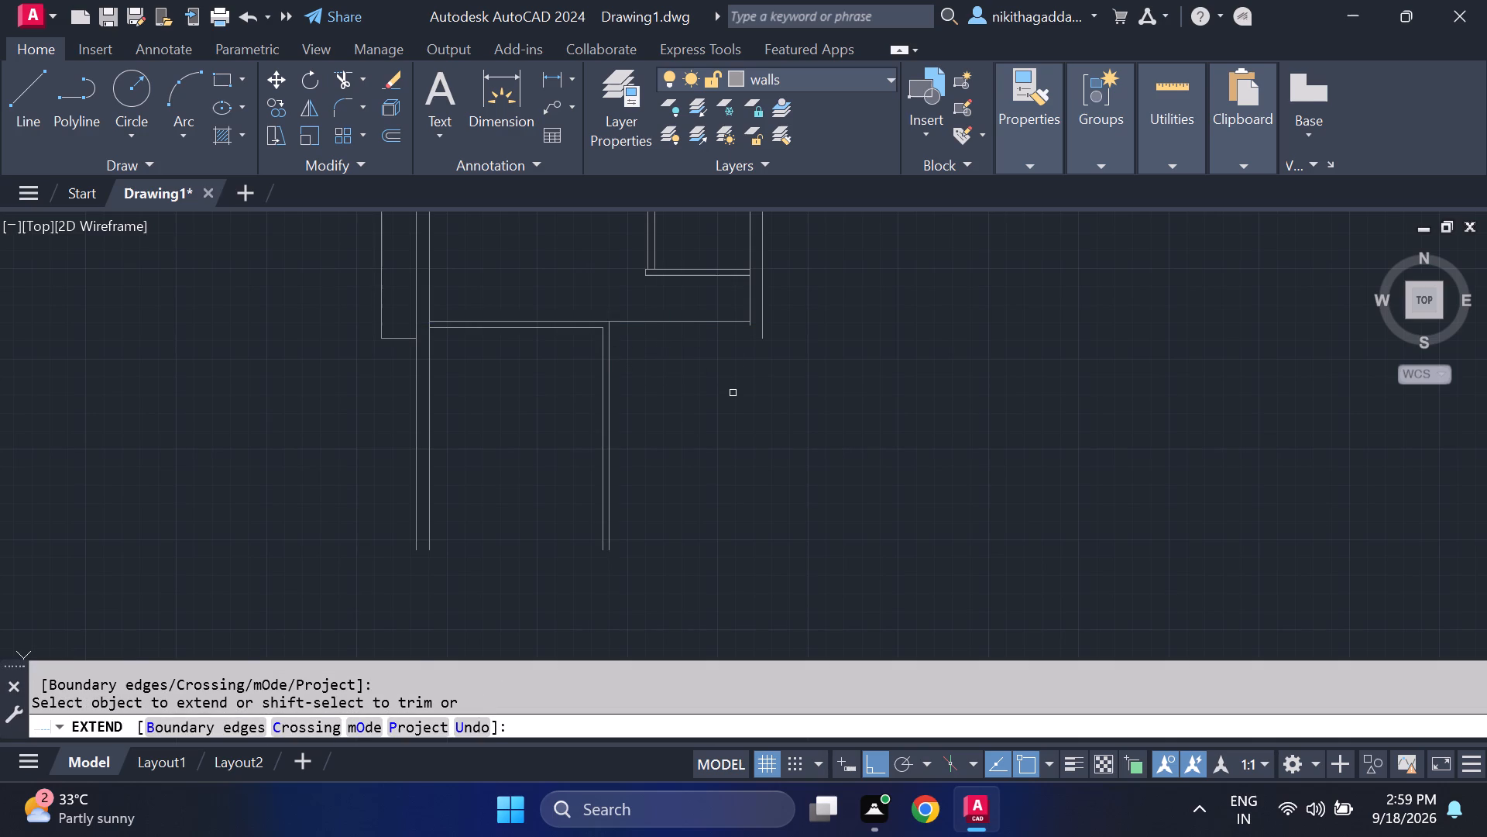
key(Escape)
Trim off the upper partition line's stretch between the new room's vertical partition and the right outer wall.
text(tr)
key(Return)
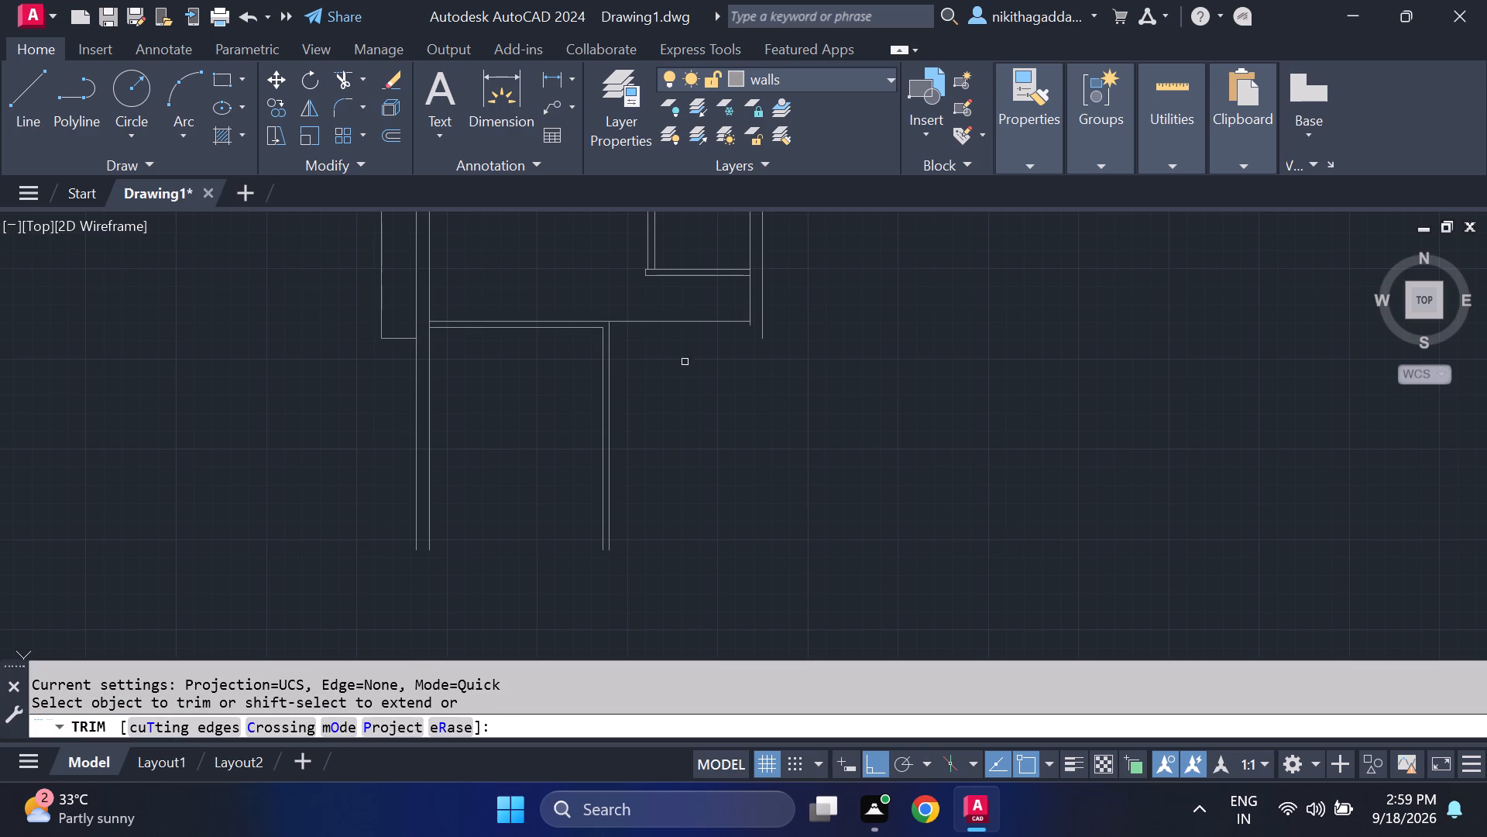
drag(660, 311, 659, 285)
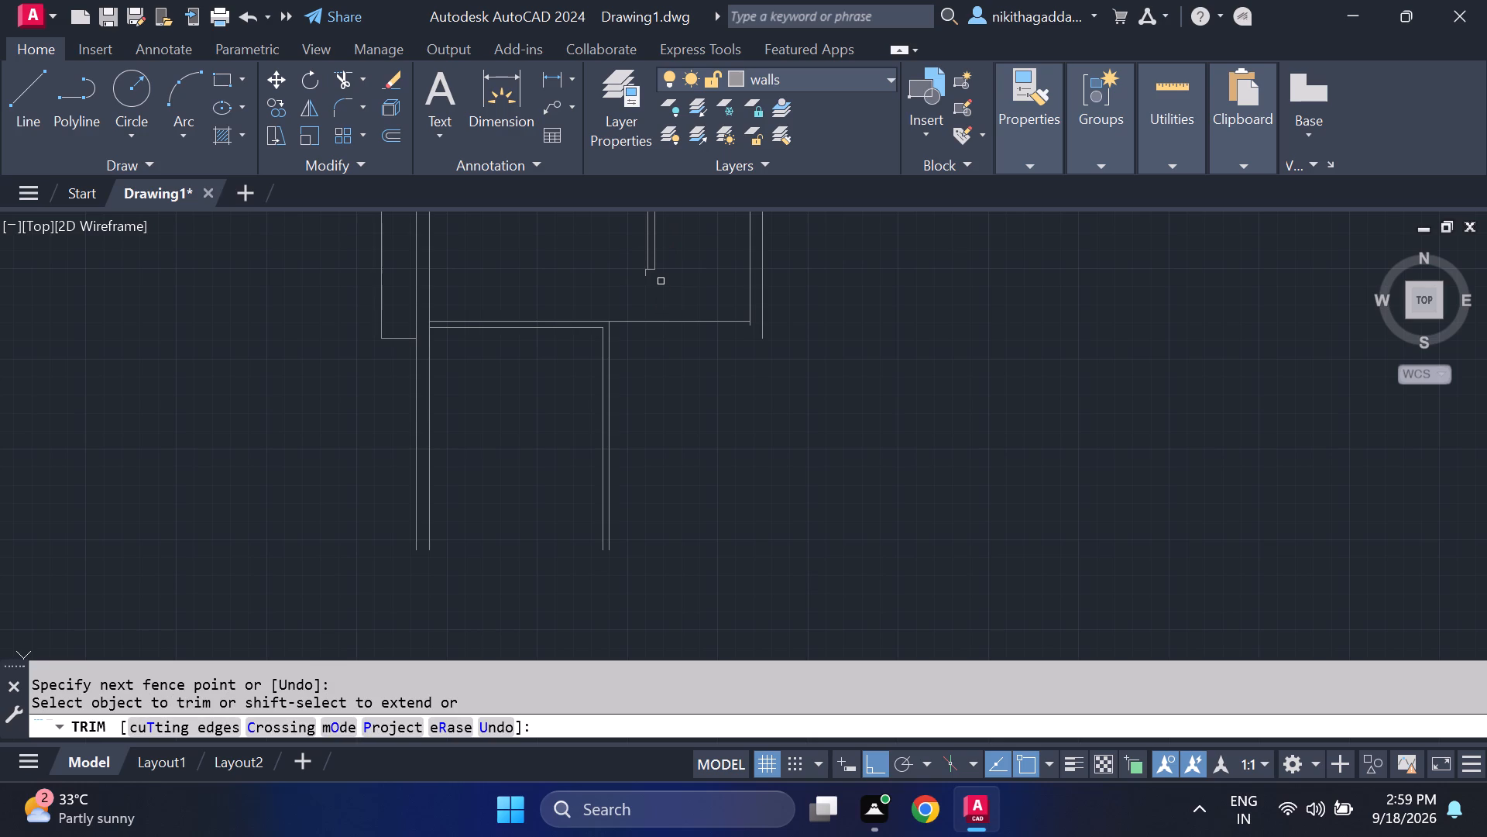
key(ctrl+z)
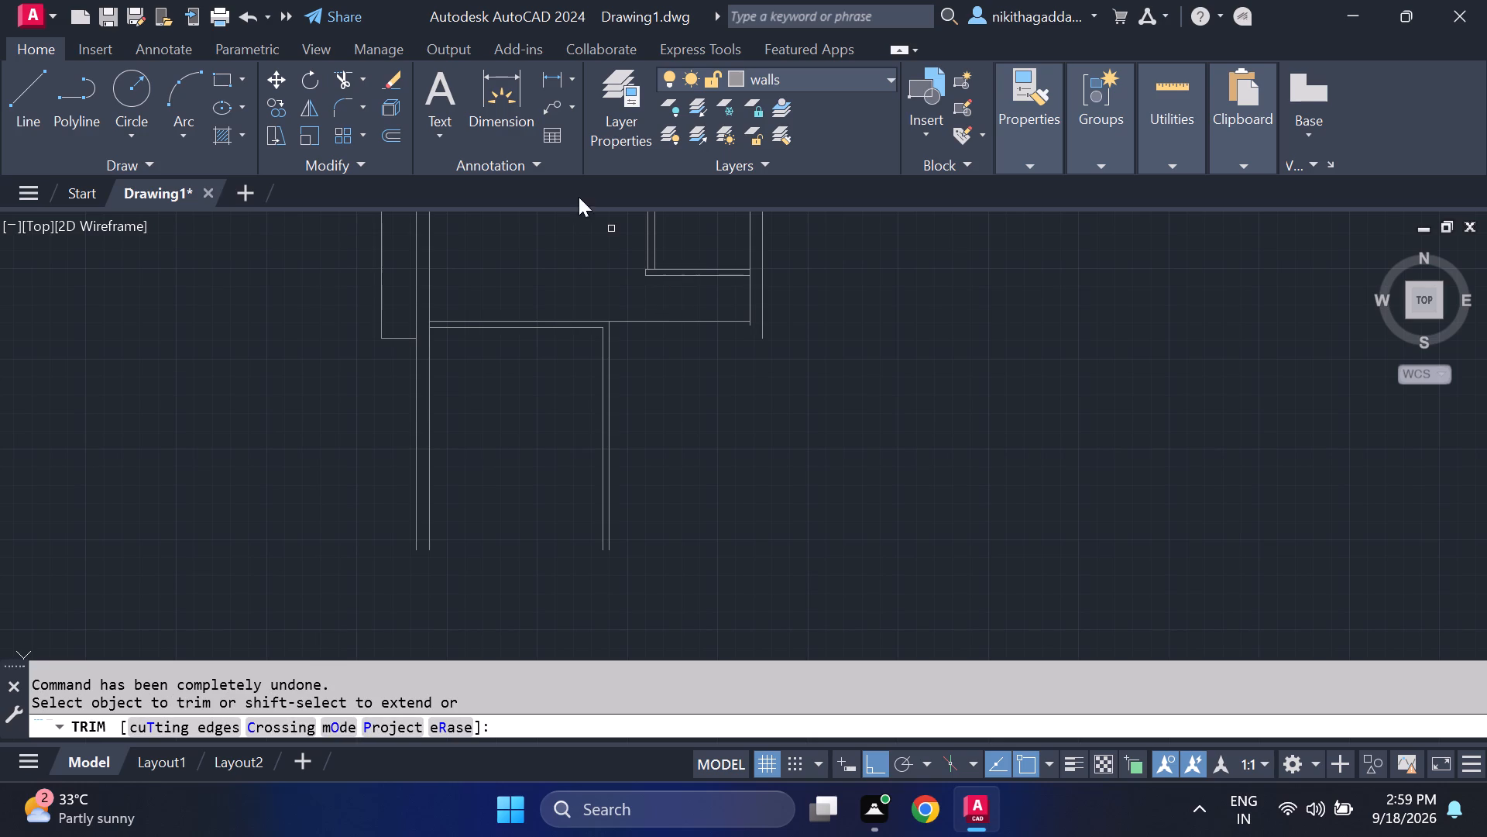
drag(634, 311, 652, 374)
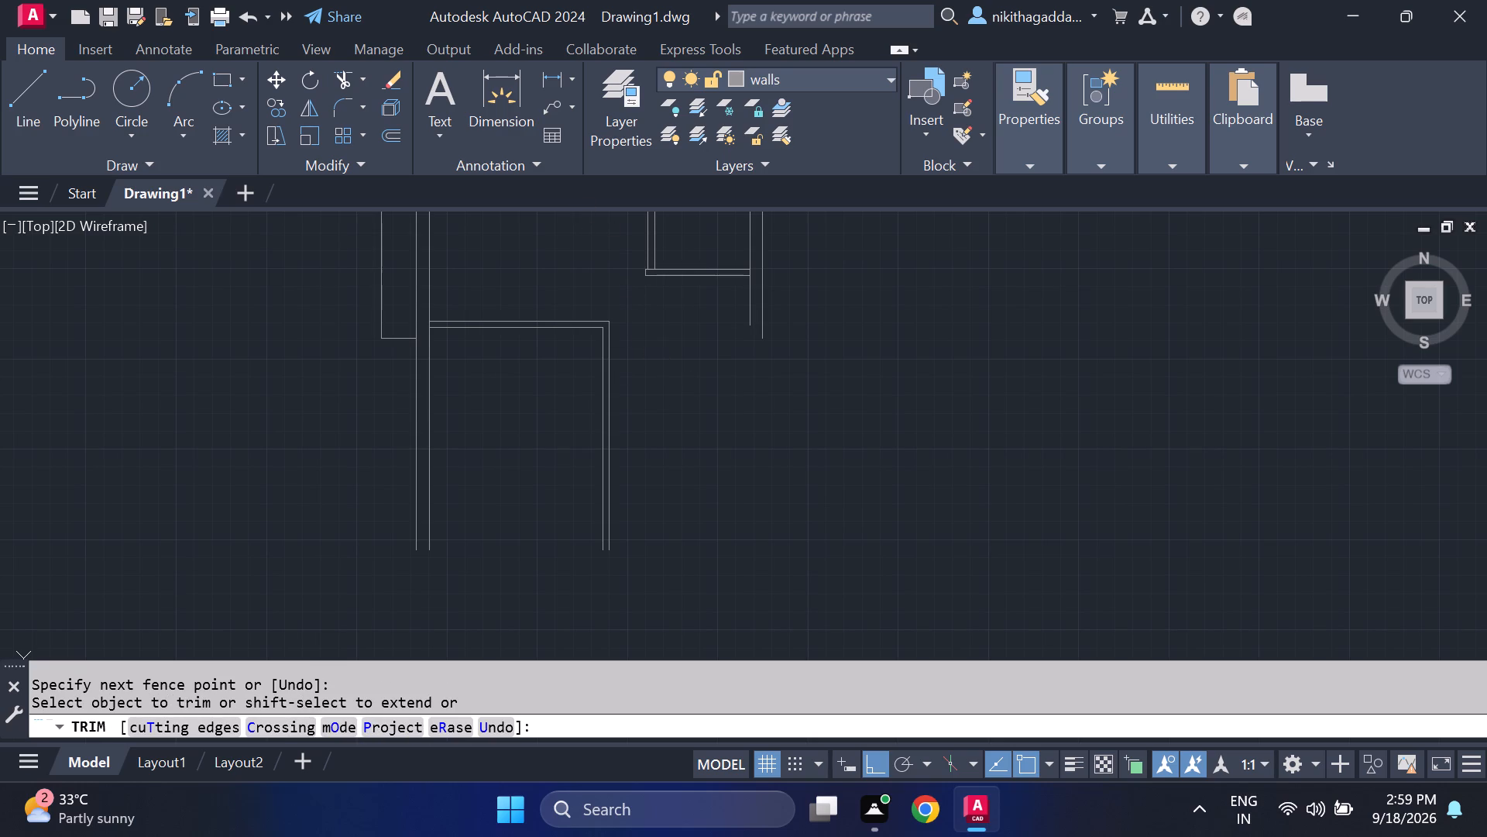
key(Escape)
Offset the new room's upper inner line 10' downward to mark the room's bottom edge.
text(of)
key(Return)
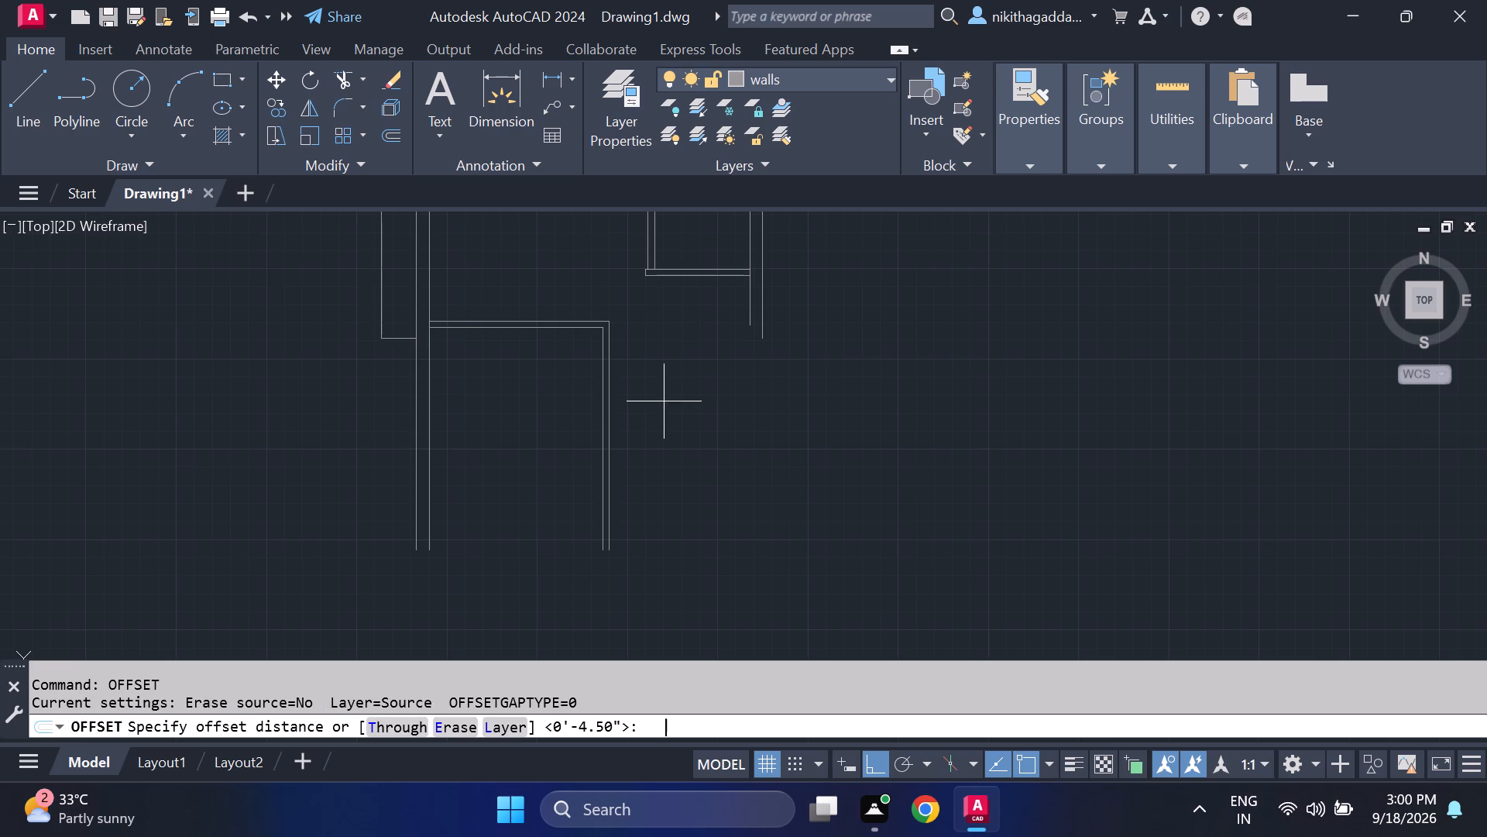
key(1)
key(0)
key(apostrophe)
key(Return)
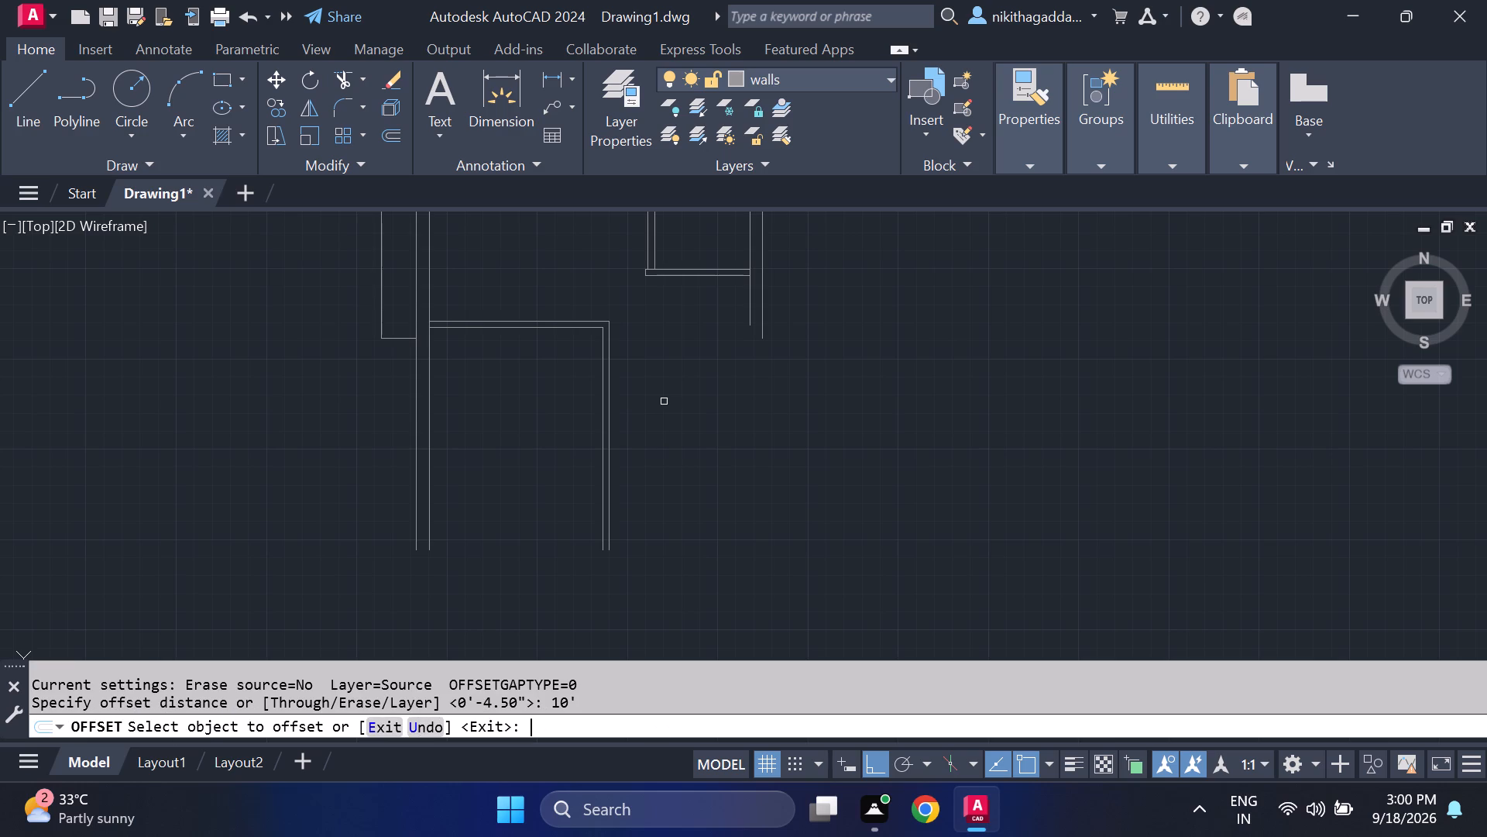
click(544, 331)
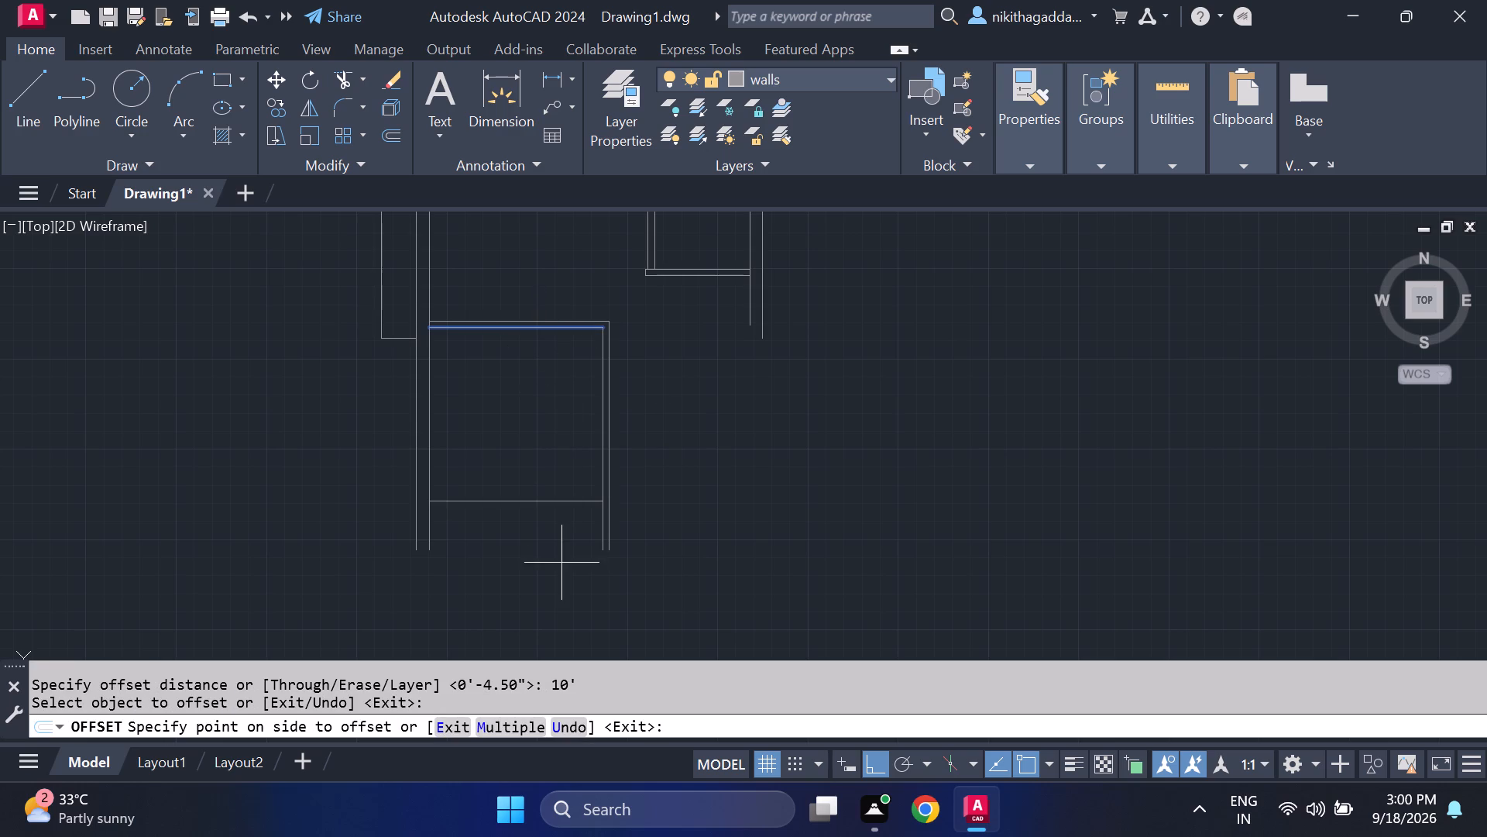
click(537, 543)
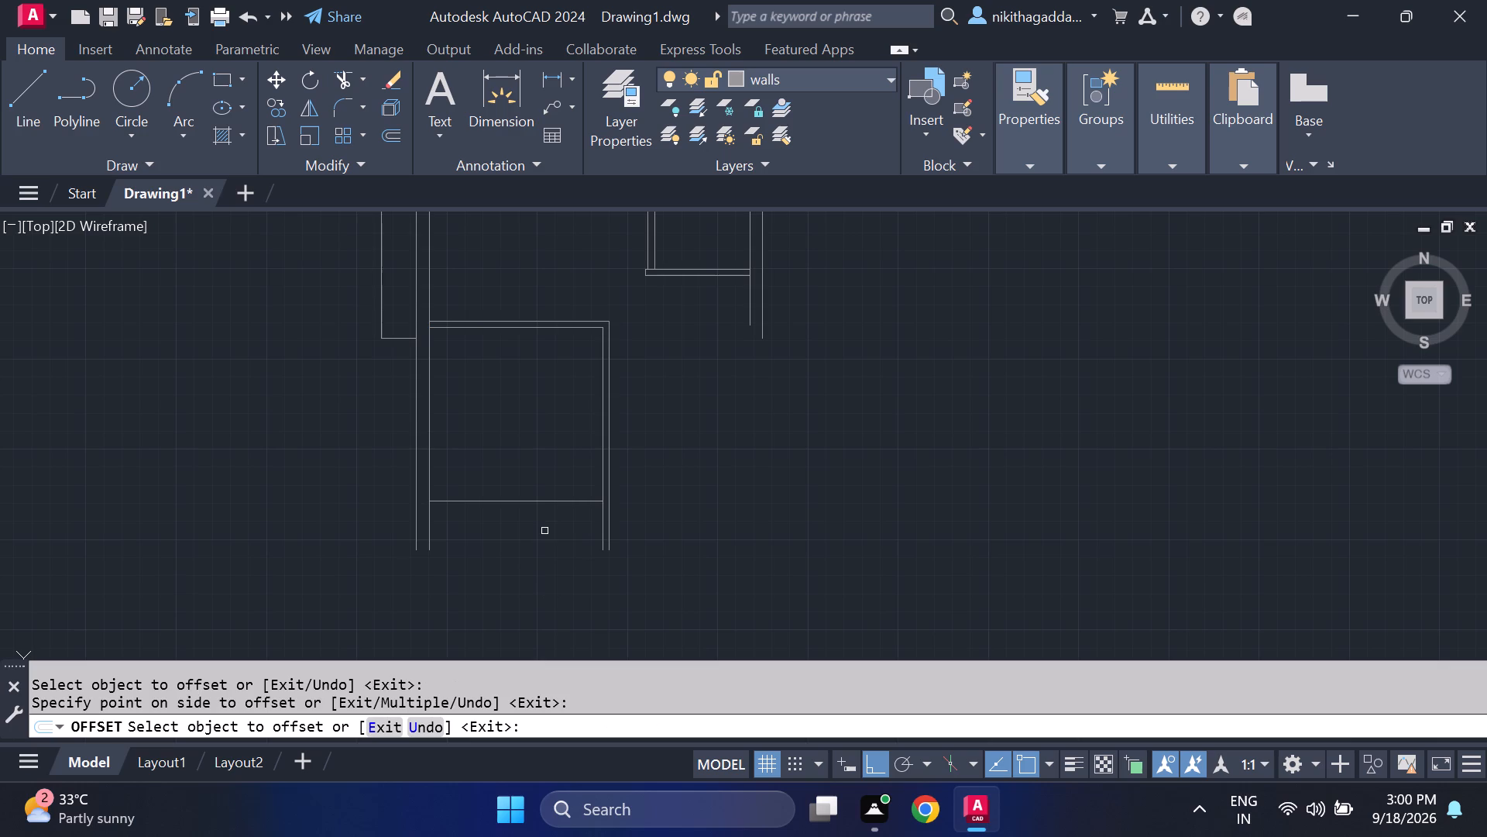
key(Escape)
Offset the new room's bottom line 9" downward to give the outer wall its thickness.
text(of)
key(Return)
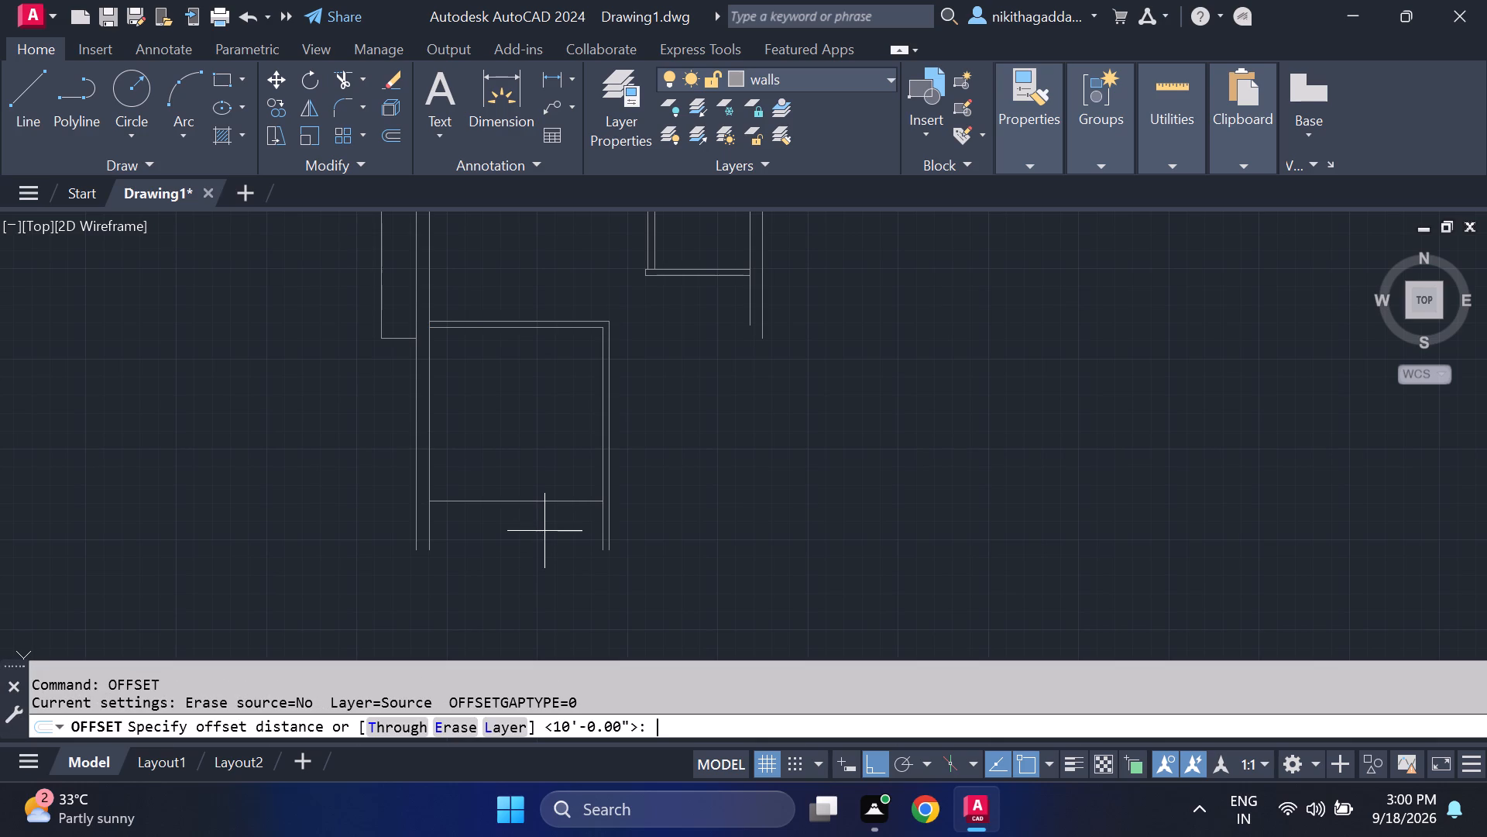
text(9")
key(Return)
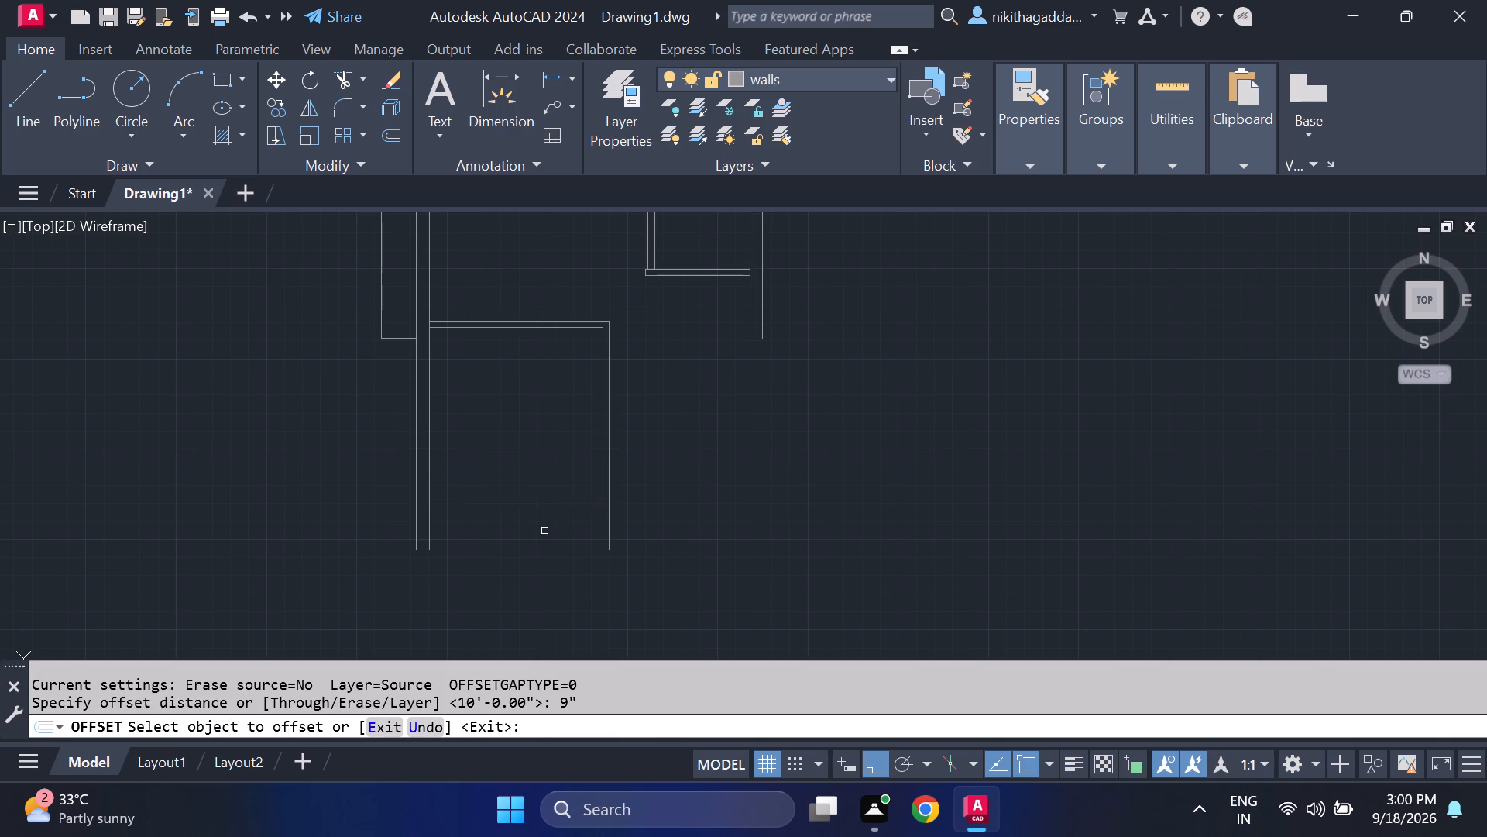
click(476, 502)
click(486, 549)
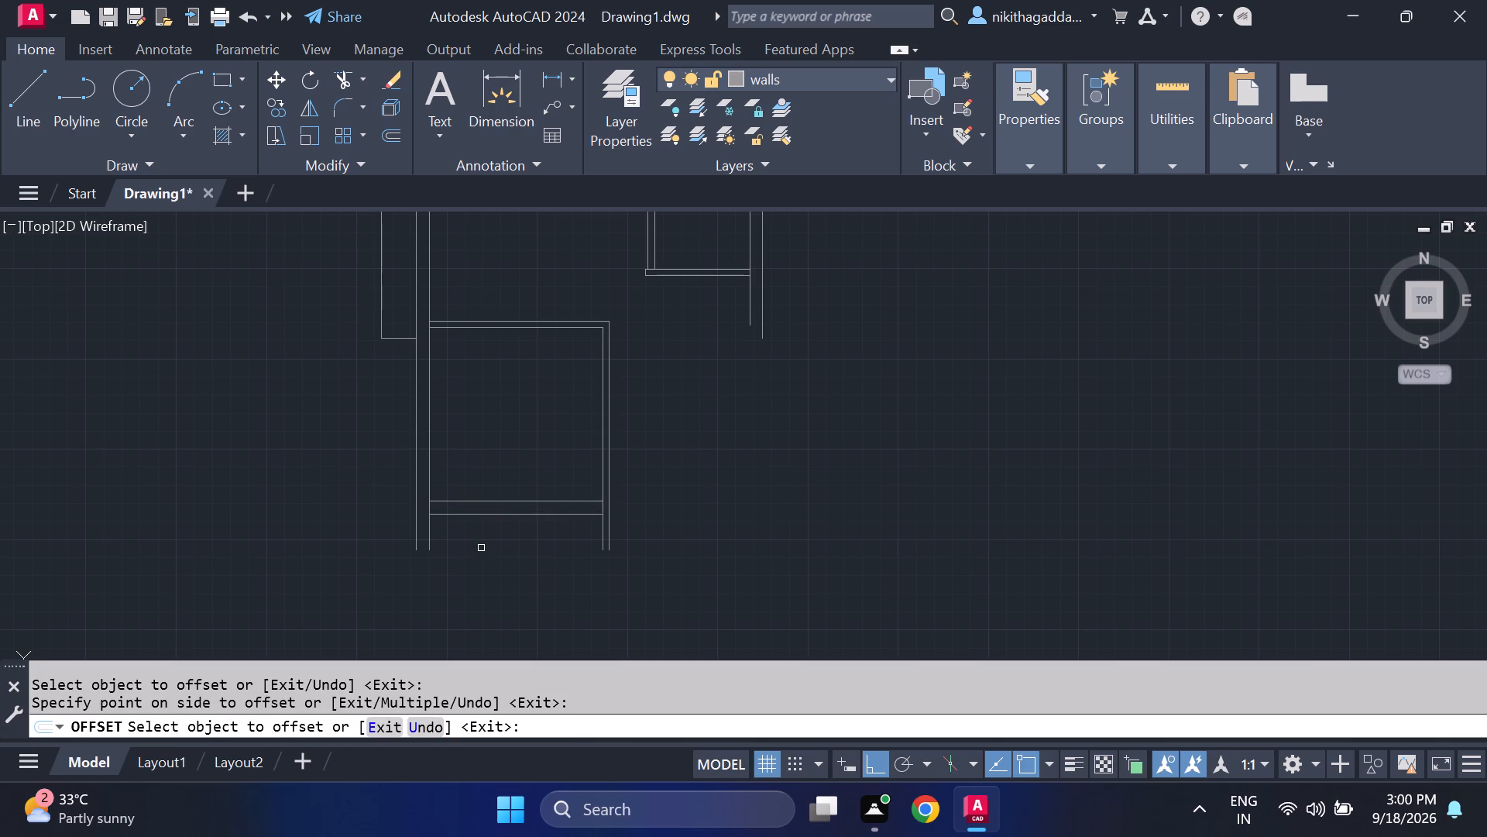
key(Escape)
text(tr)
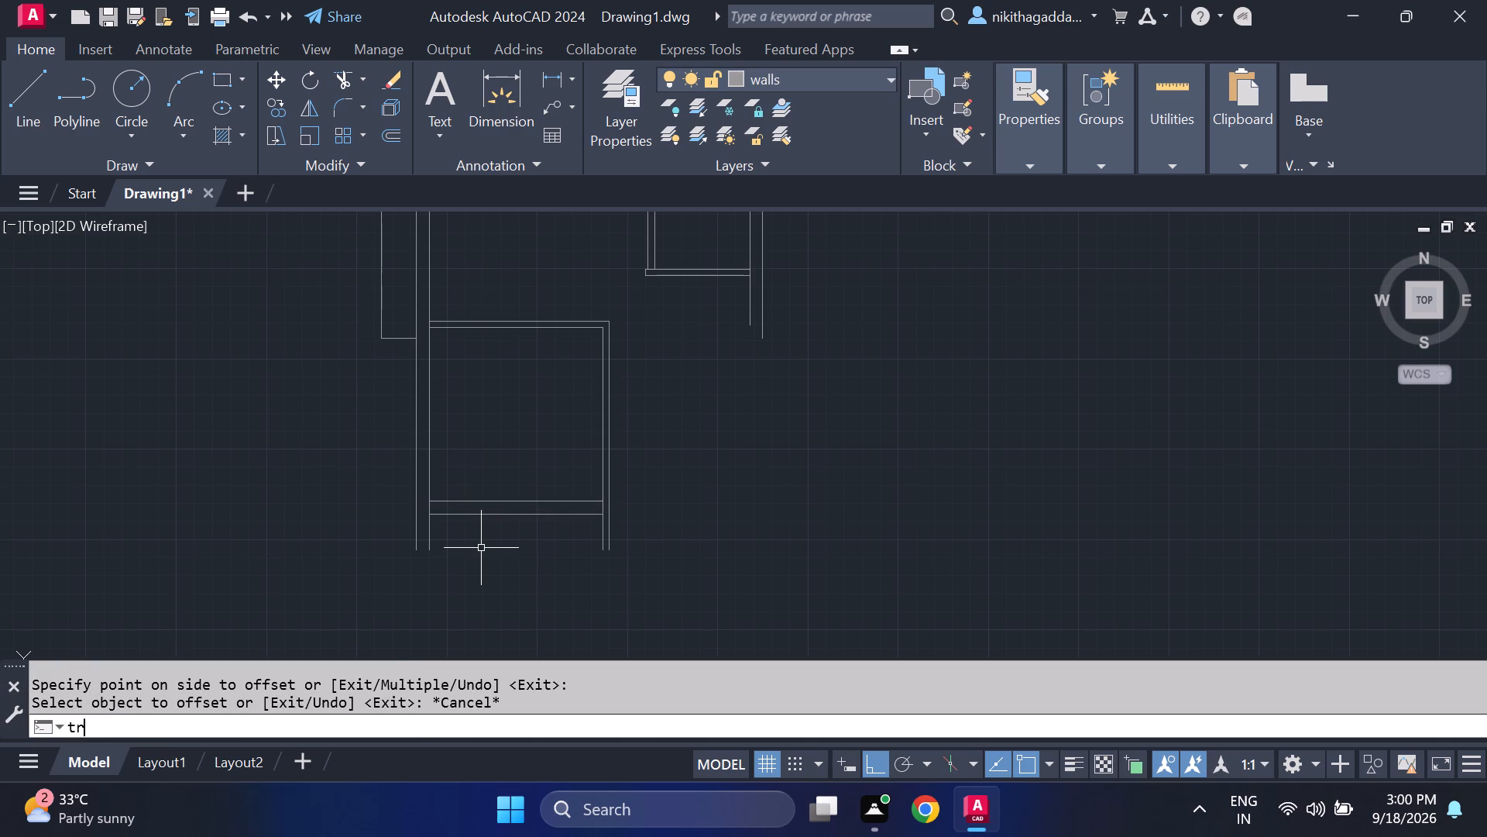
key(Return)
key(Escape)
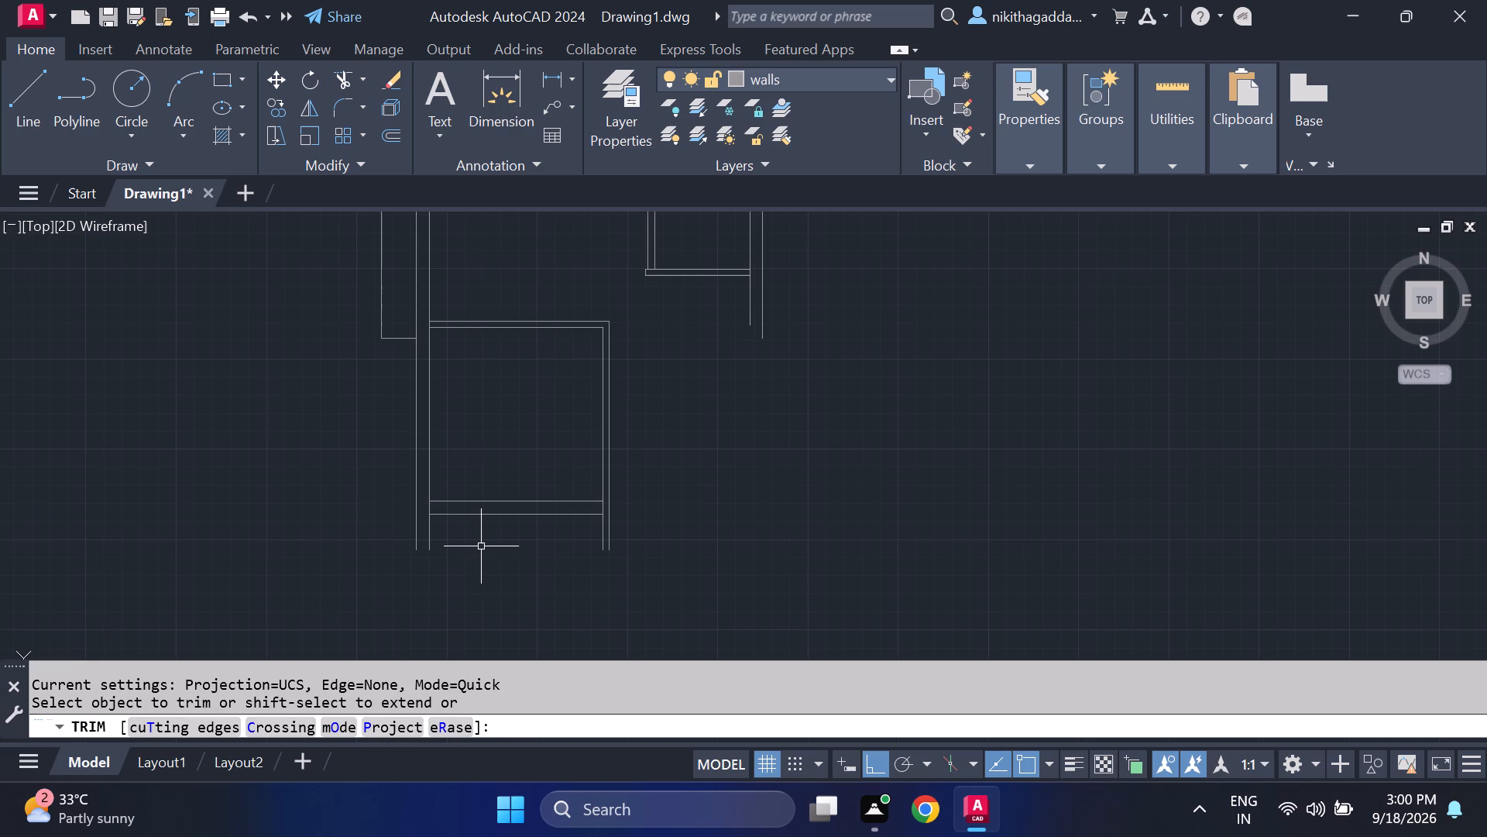
Extend both bottom wall lines to the left wall's outer line and the vertical partition's outer line.
text(ex)
key(Return)
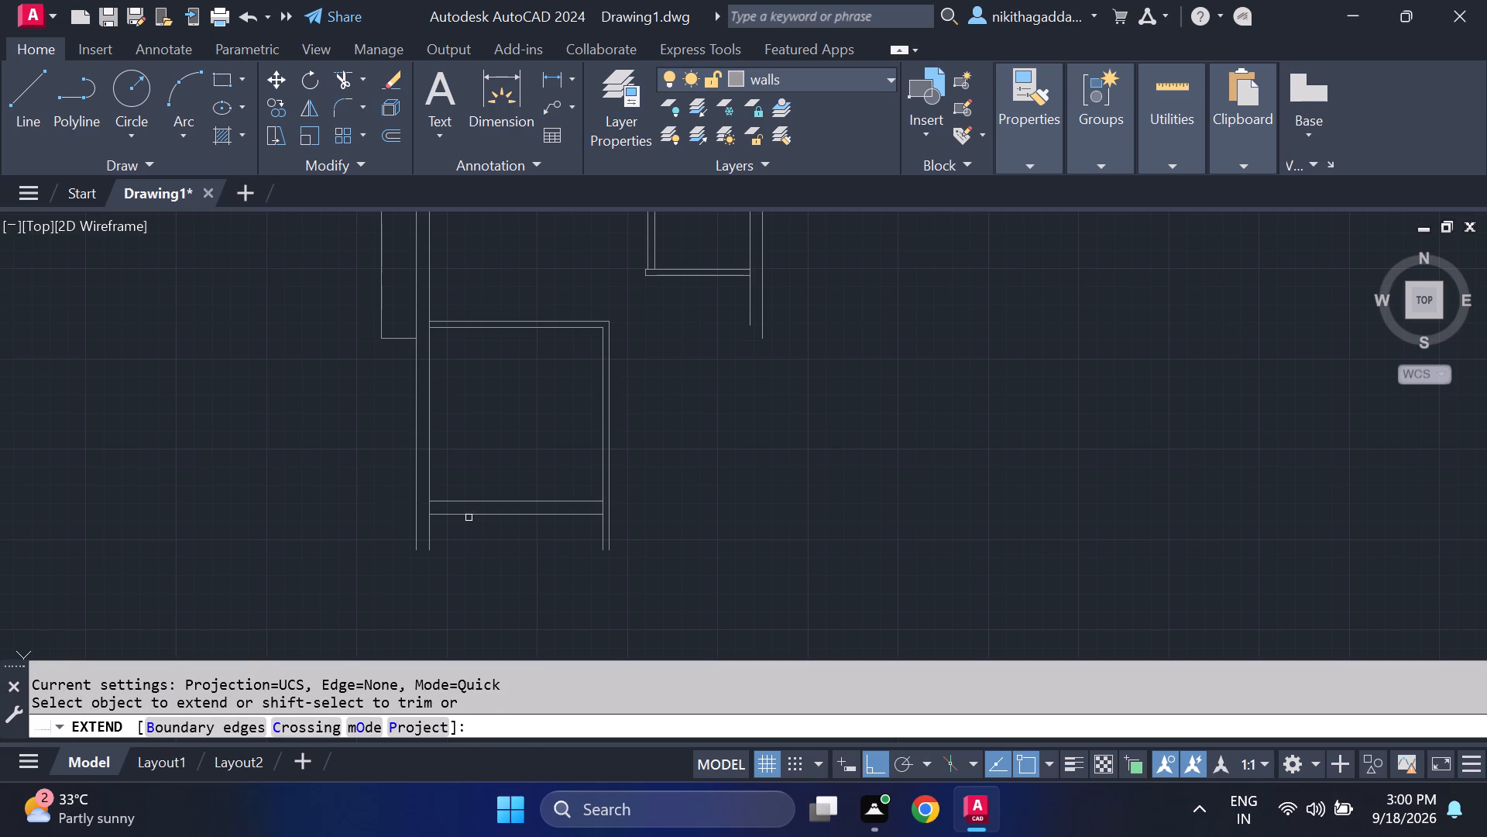
click(447, 498)
click(450, 511)
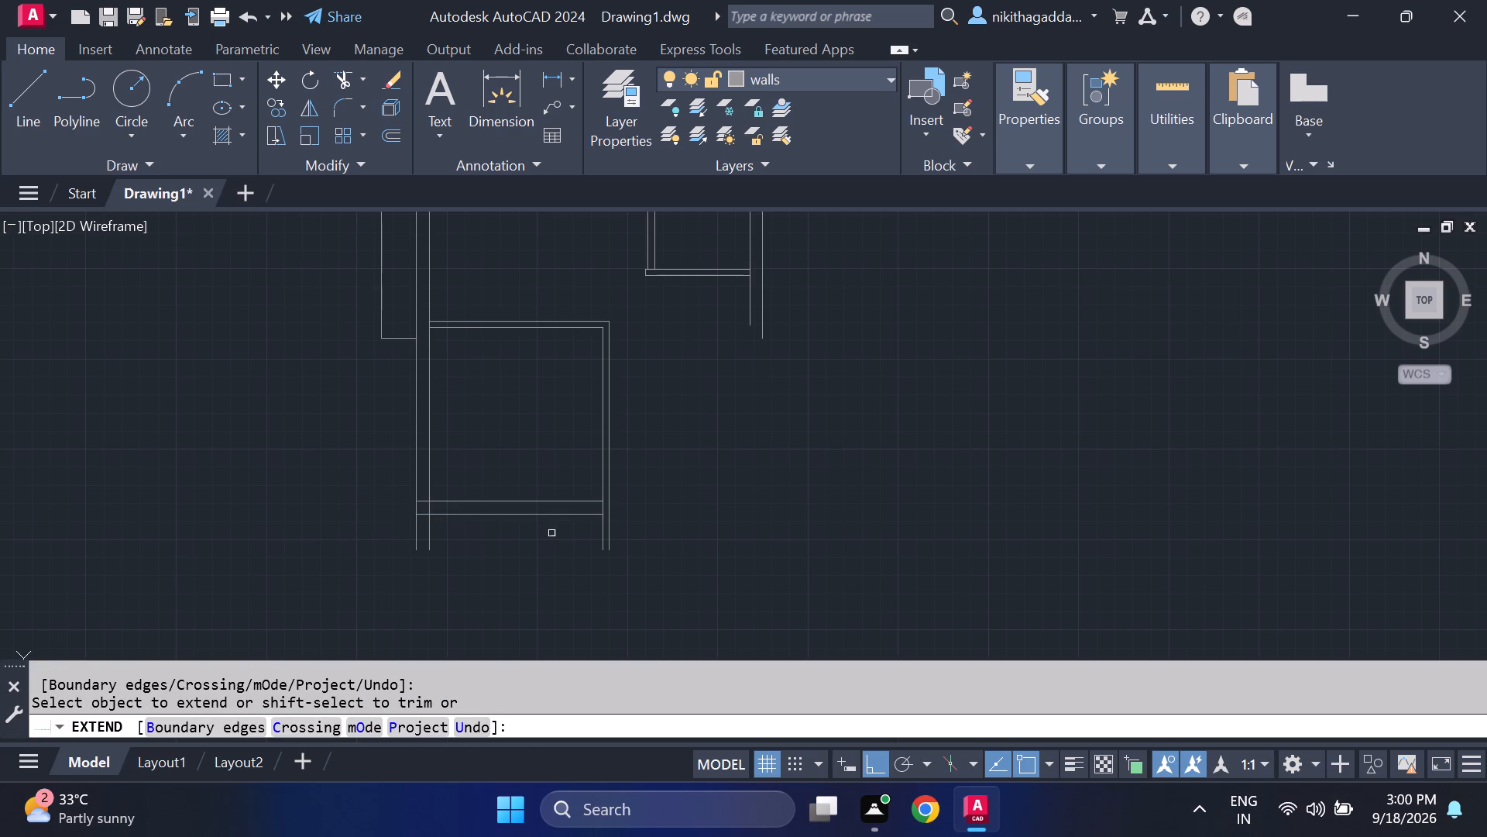
click(575, 498)
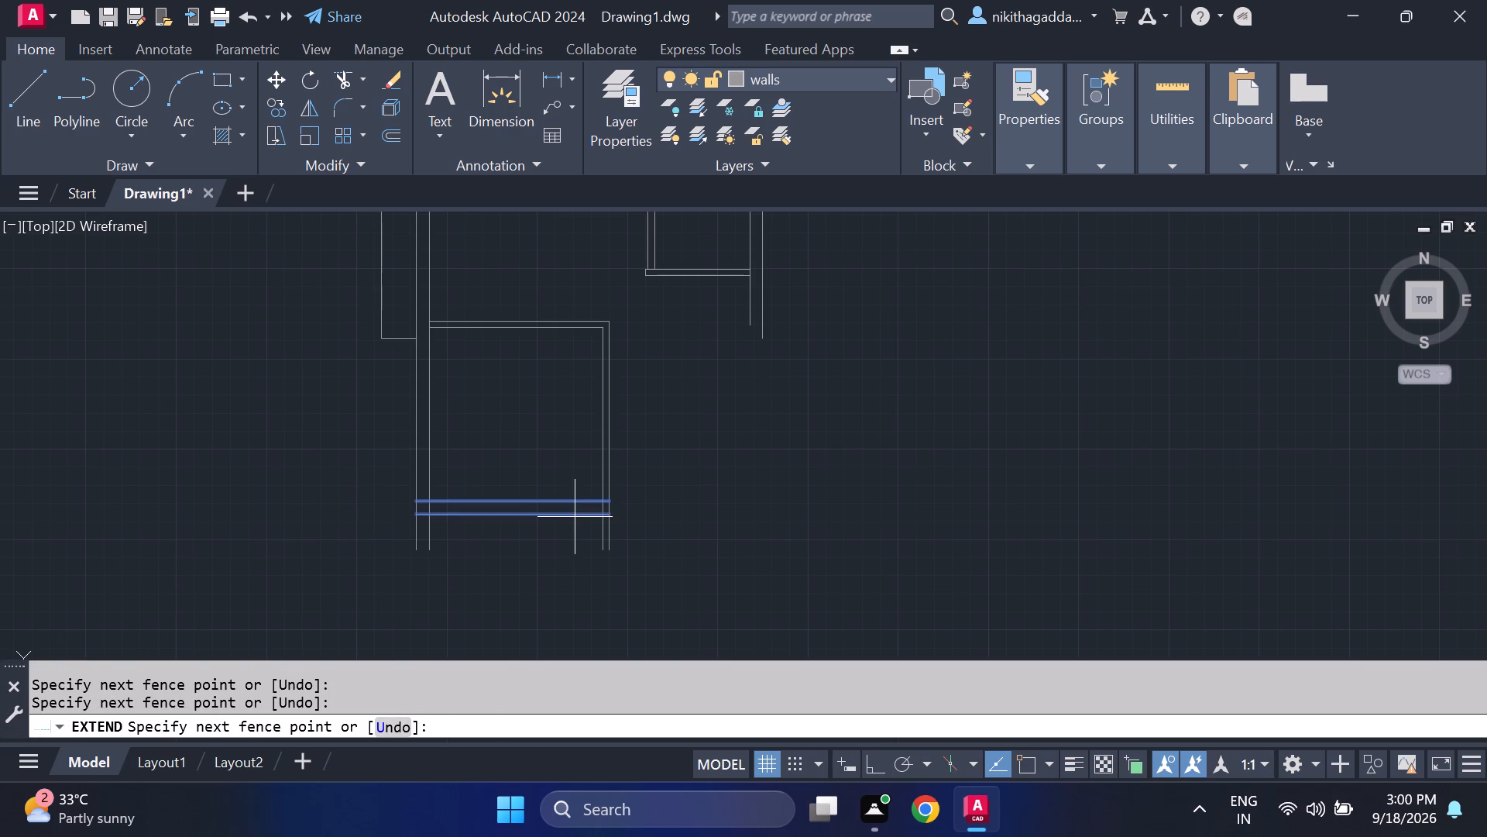
click(574, 517)
key(Escape)
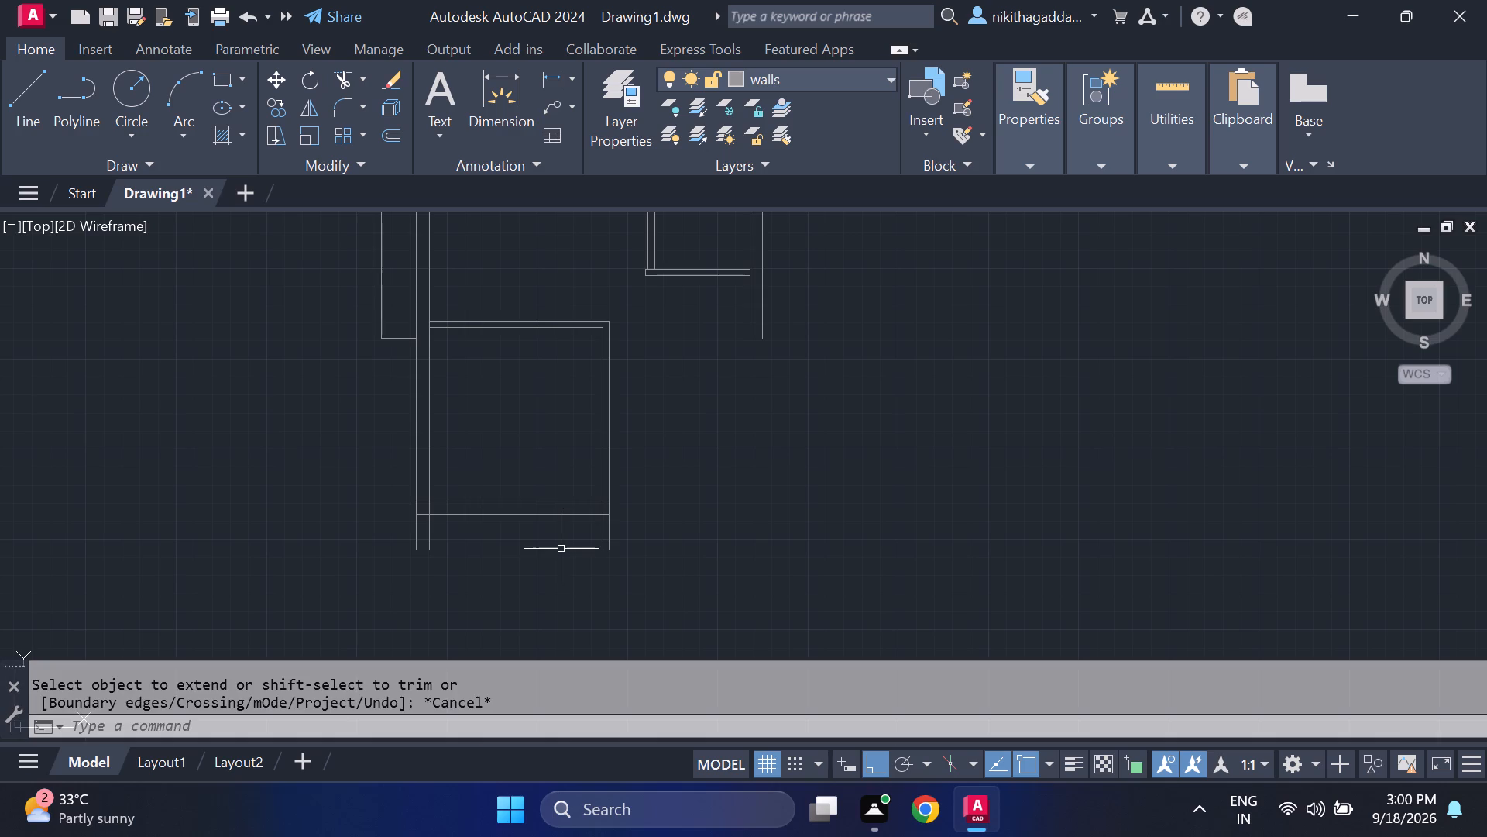
Trim the vertical wall and partition lines that project below the new room's bottom wall.
text(tr)
key(Return)
drag(689, 518, 374, 535)
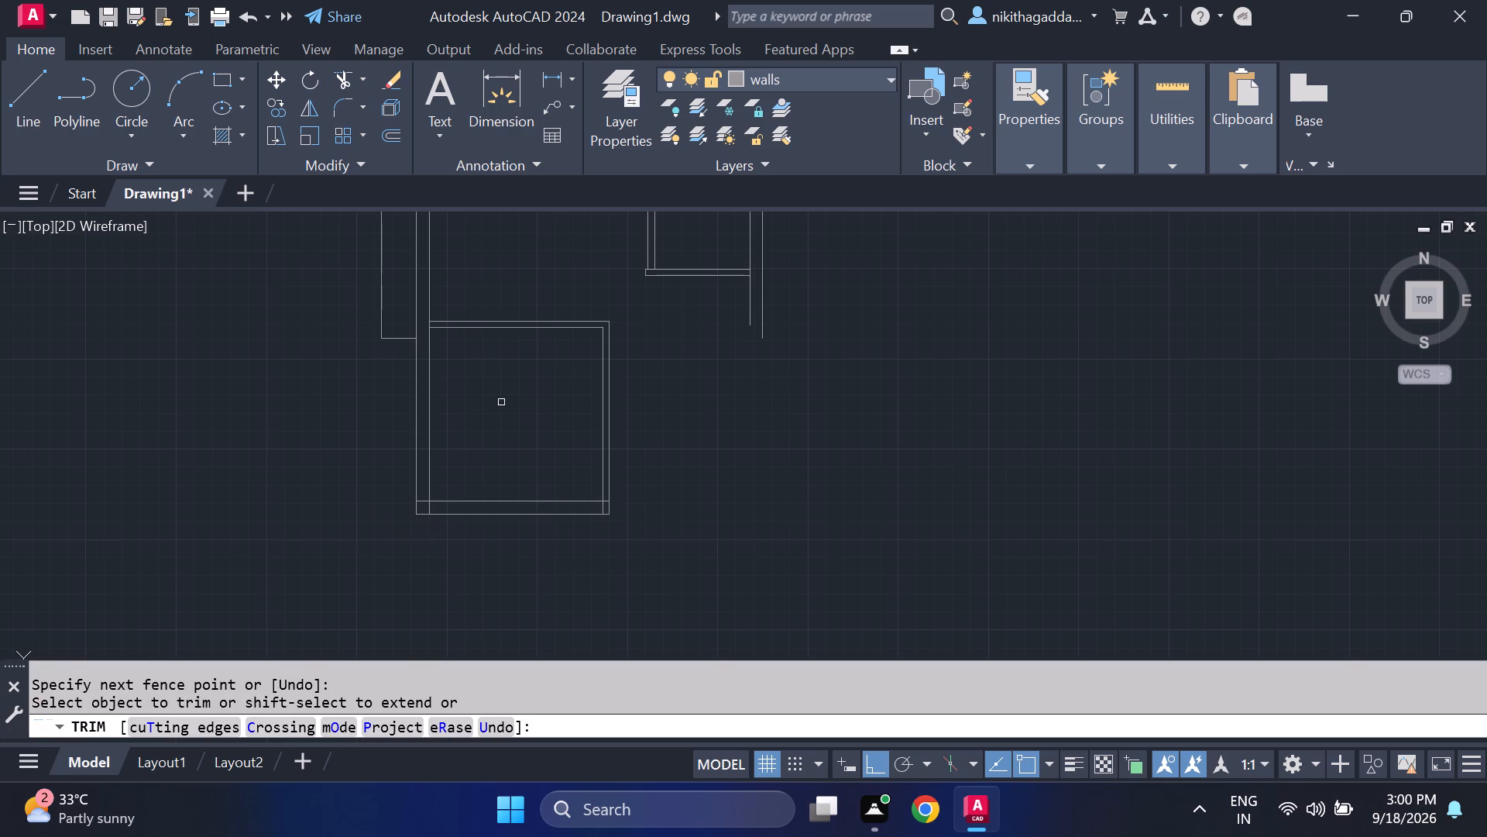
Remove the leftover vertical and horizontal lines outside the left outer wall with Trim.
drag(391, 319, 353, 355)
click(394, 337)
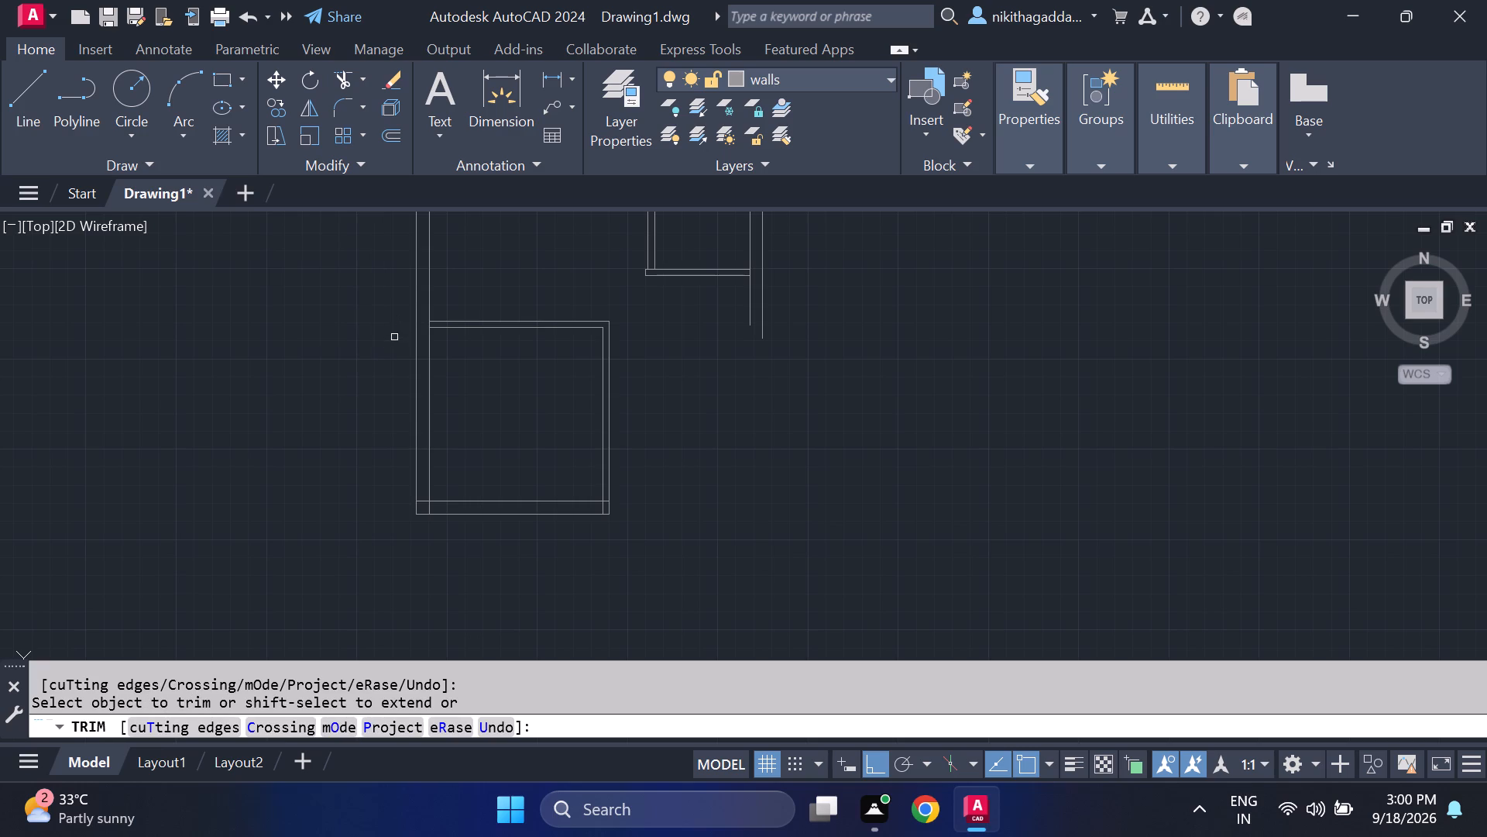
Trim the left wall's inner line between the two horizontal partition lines to open the wall junction.
scroll(381, 343, down, 3)
scroll(407, 342, up, 2)
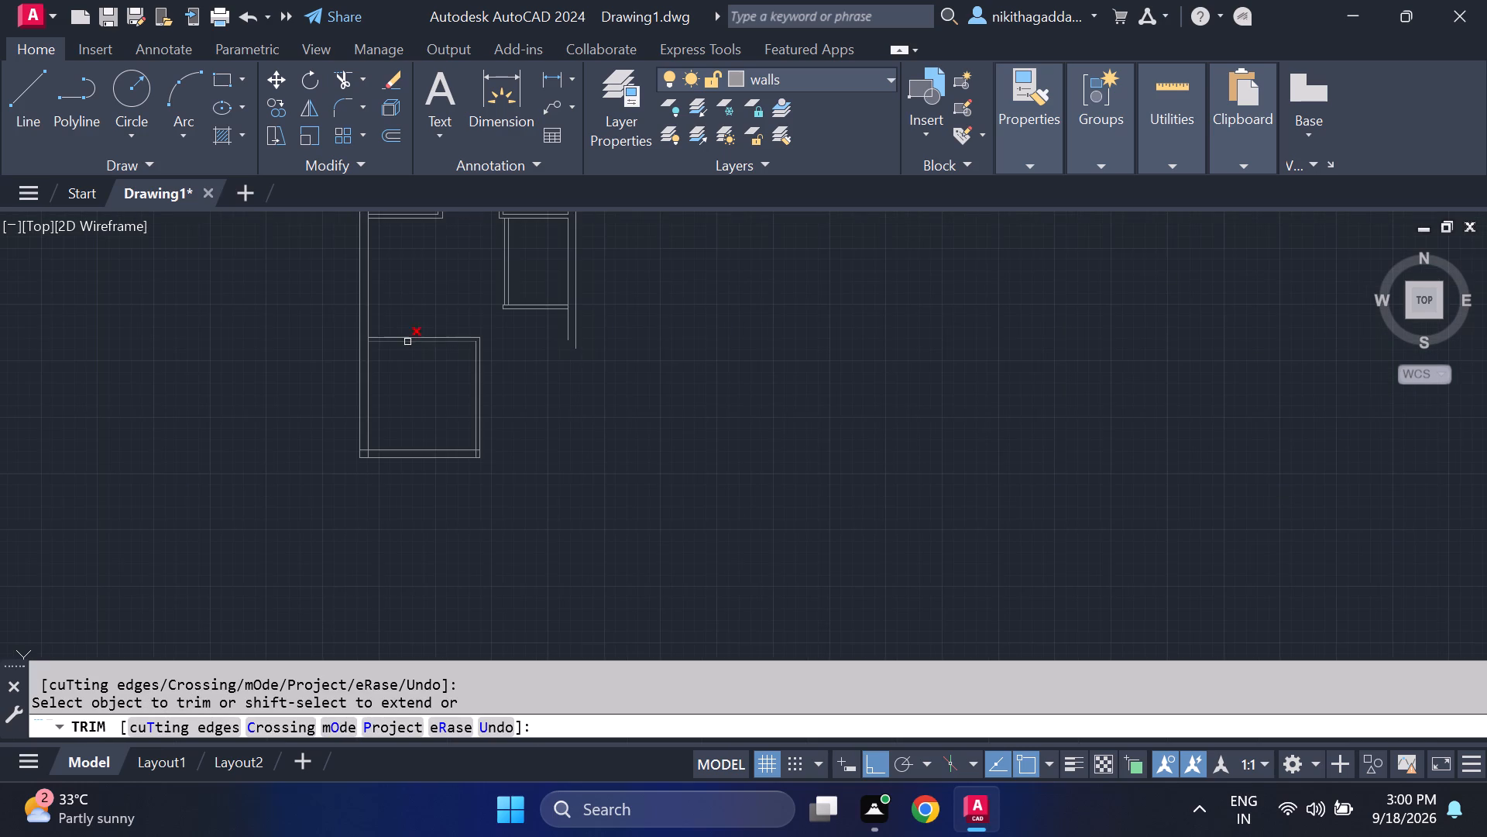
scroll(380, 352, up, 3)
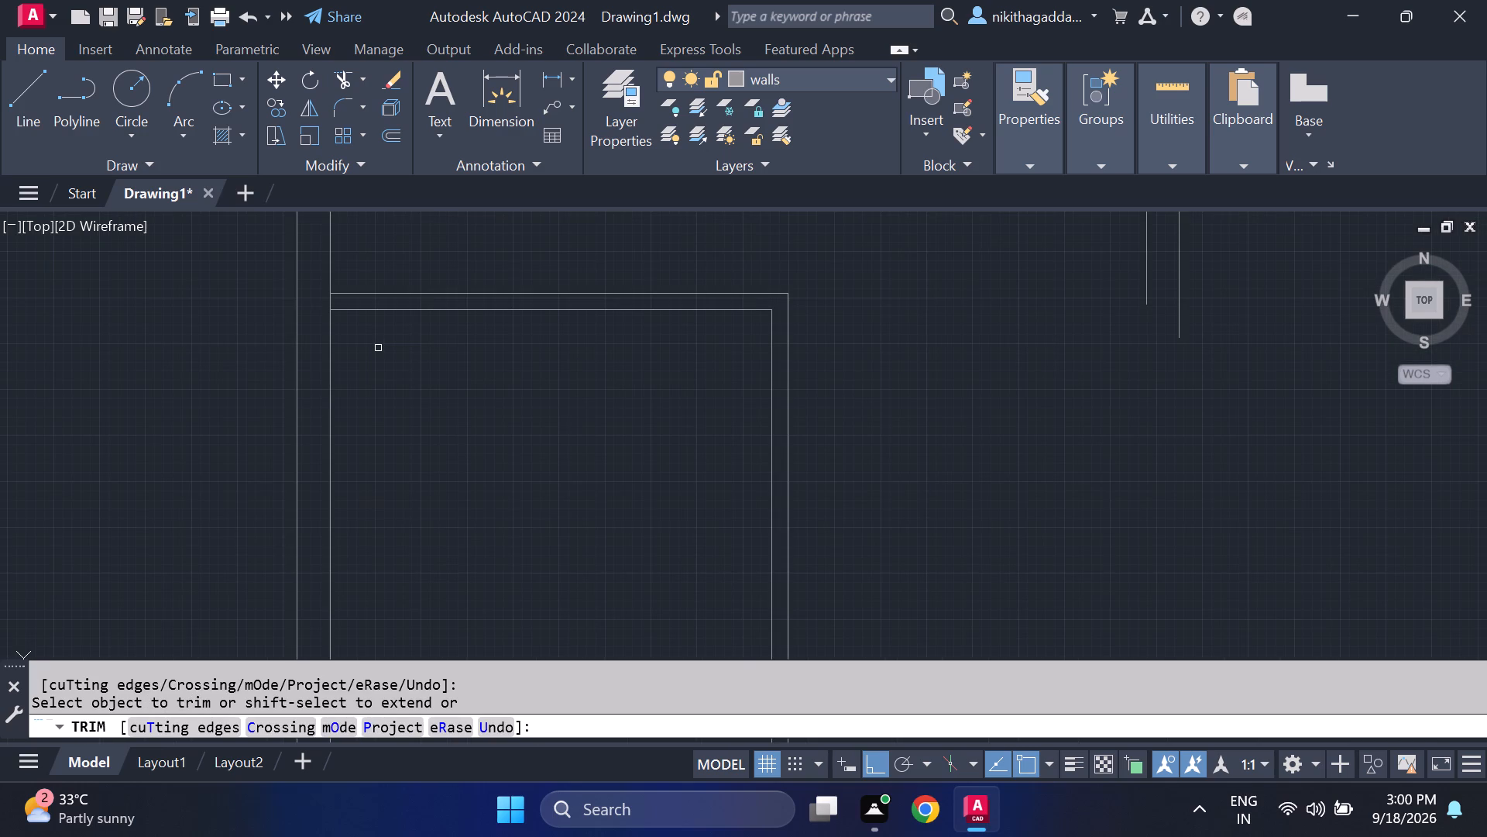
scroll(355, 339, down, 2)
scroll(347, 330, up, 4)
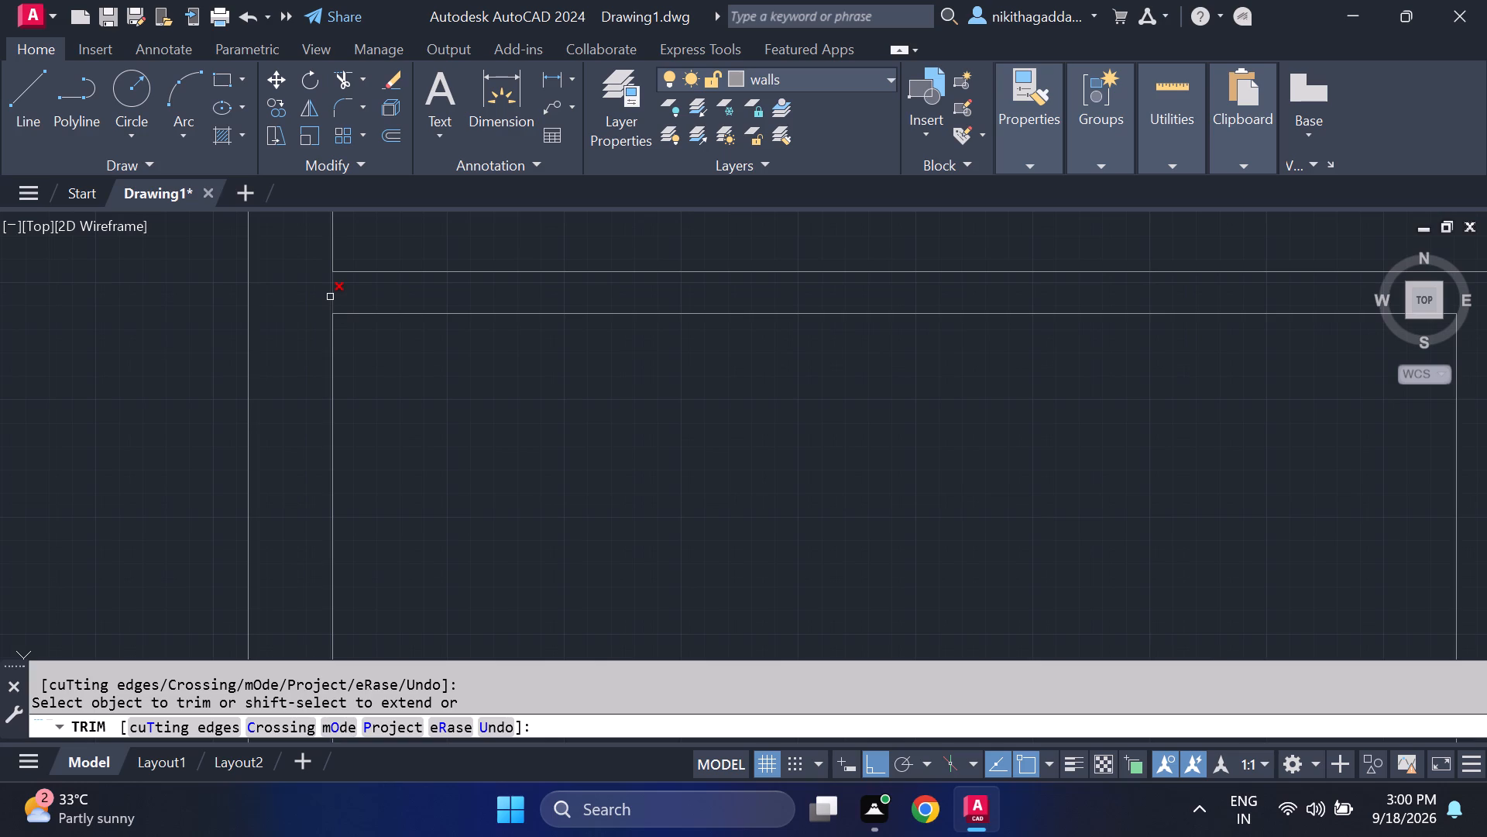
click(330, 297)
Trim the overlapping inner lines at both bottom corners of the new room so the wall corners are clean.
scroll(397, 418, down, 4)
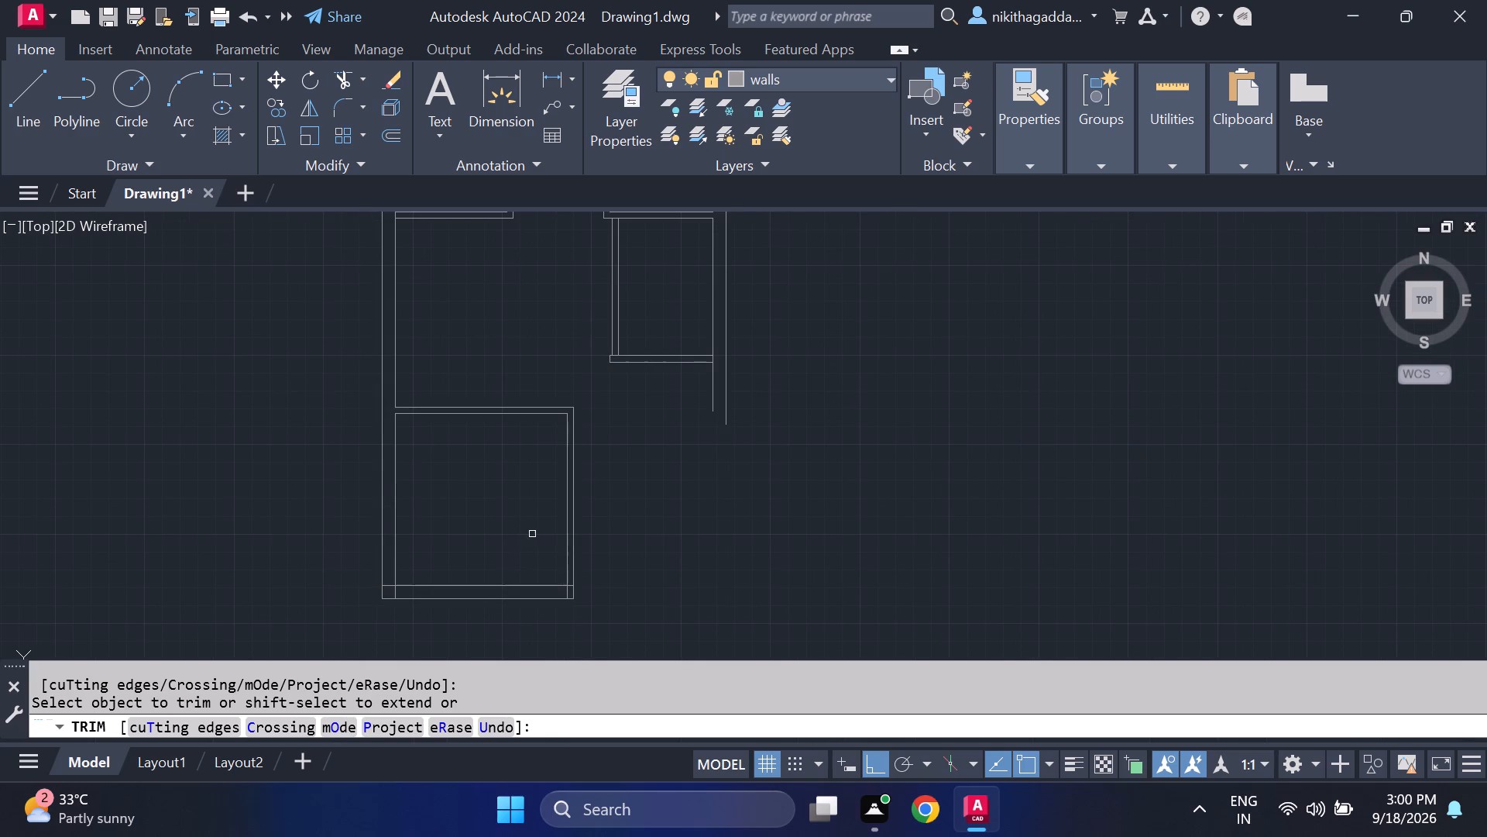
middle_drag(525, 531, 547, 409)
scroll(383, 522, up, 2)
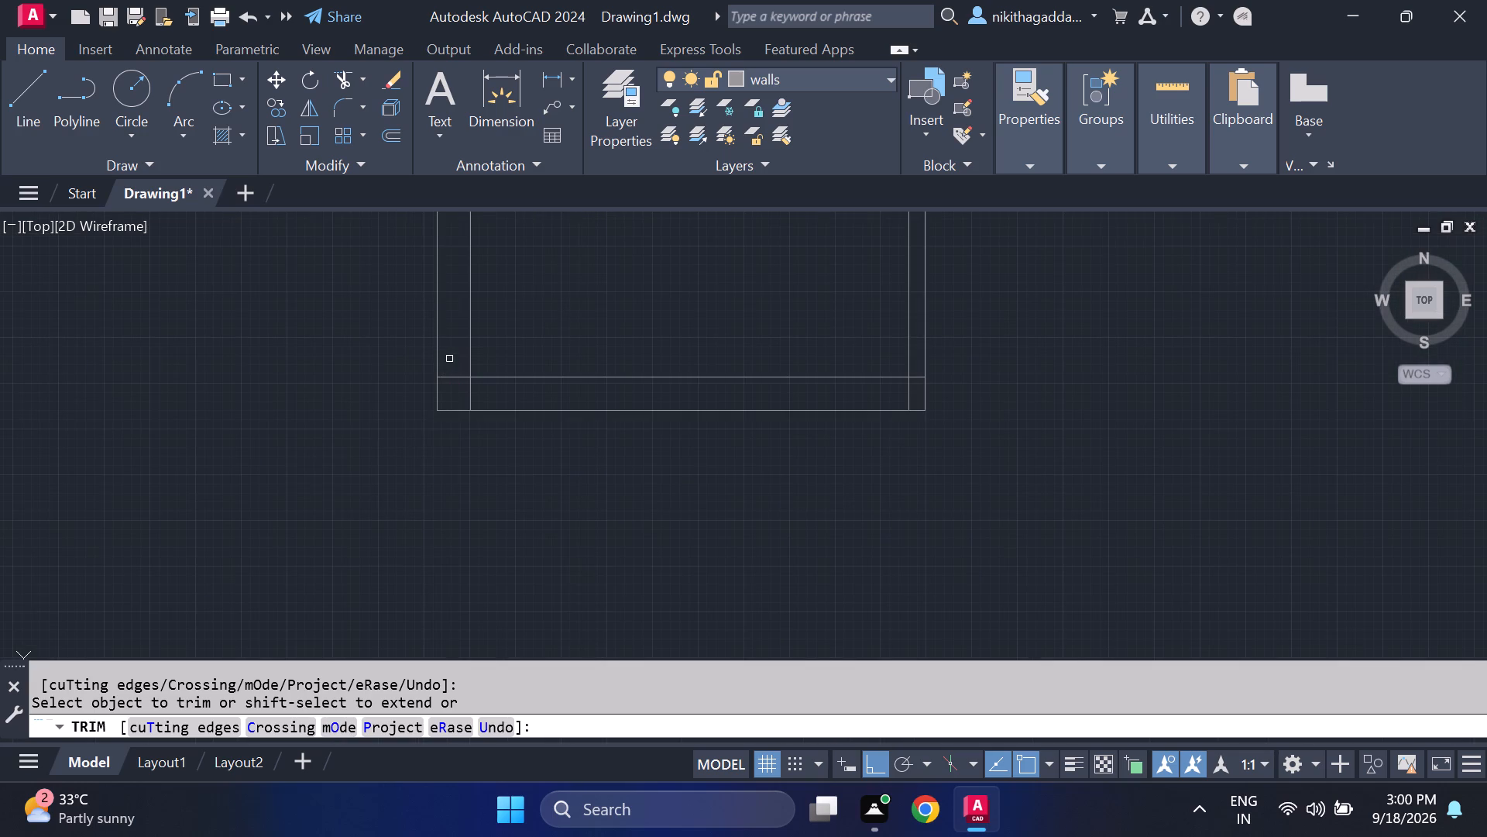
drag(451, 358, 509, 400)
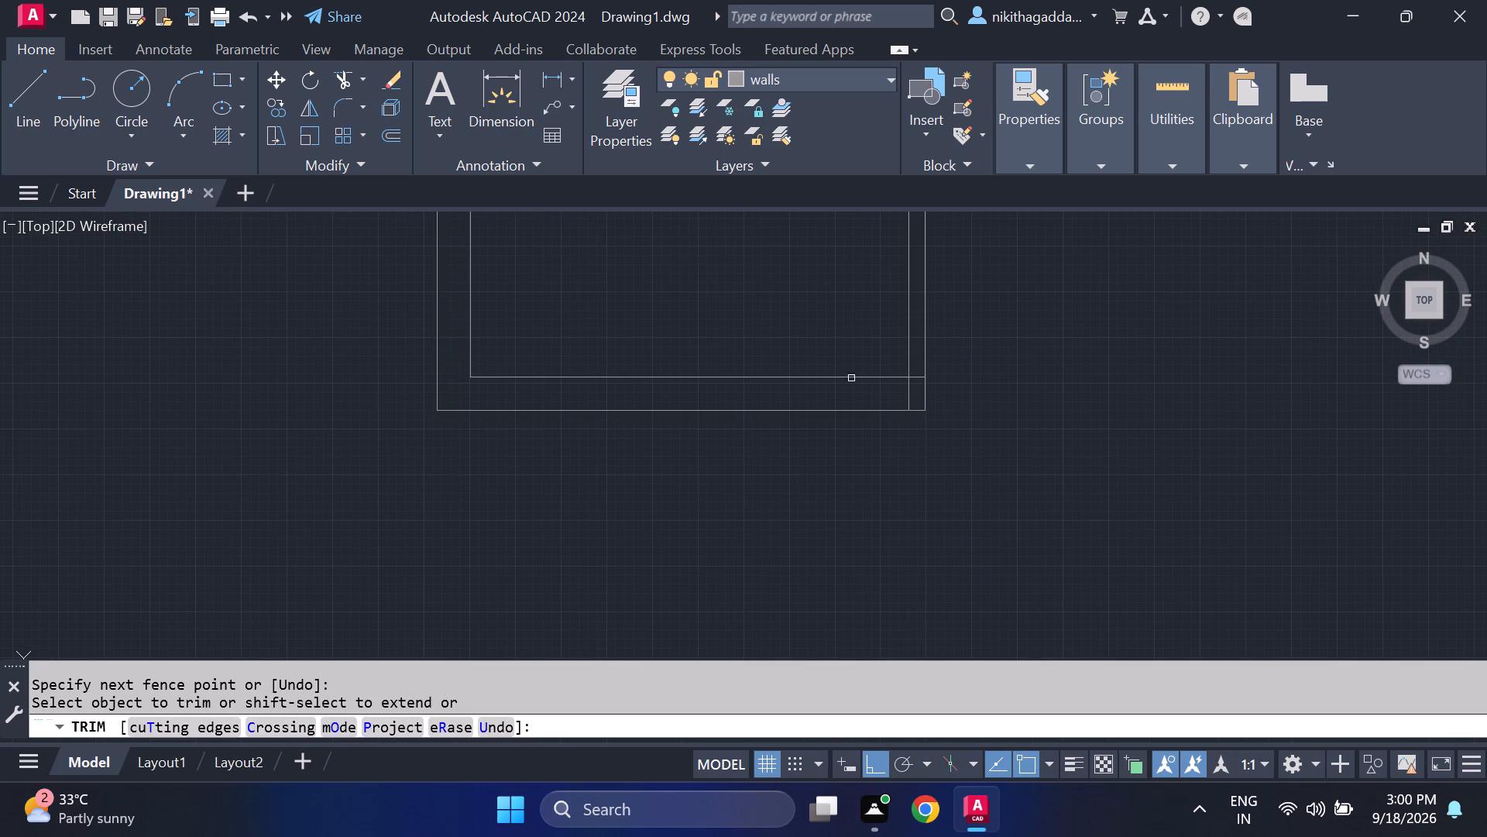
scroll(930, 374, up, 5)
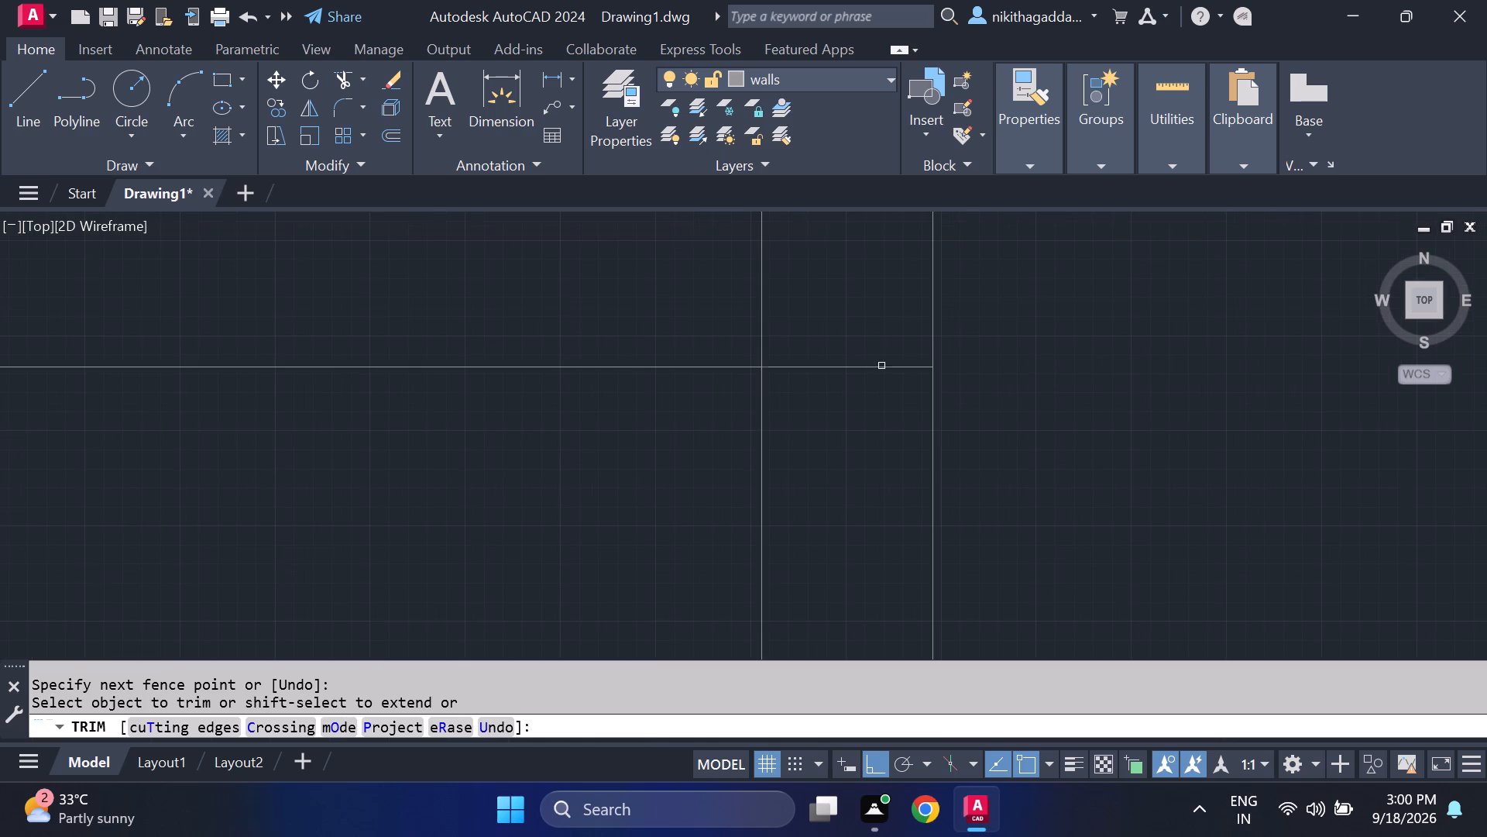
drag(872, 351, 672, 528)
scroll(711, 475, down, 5)
scroll(873, 418, down, 2)
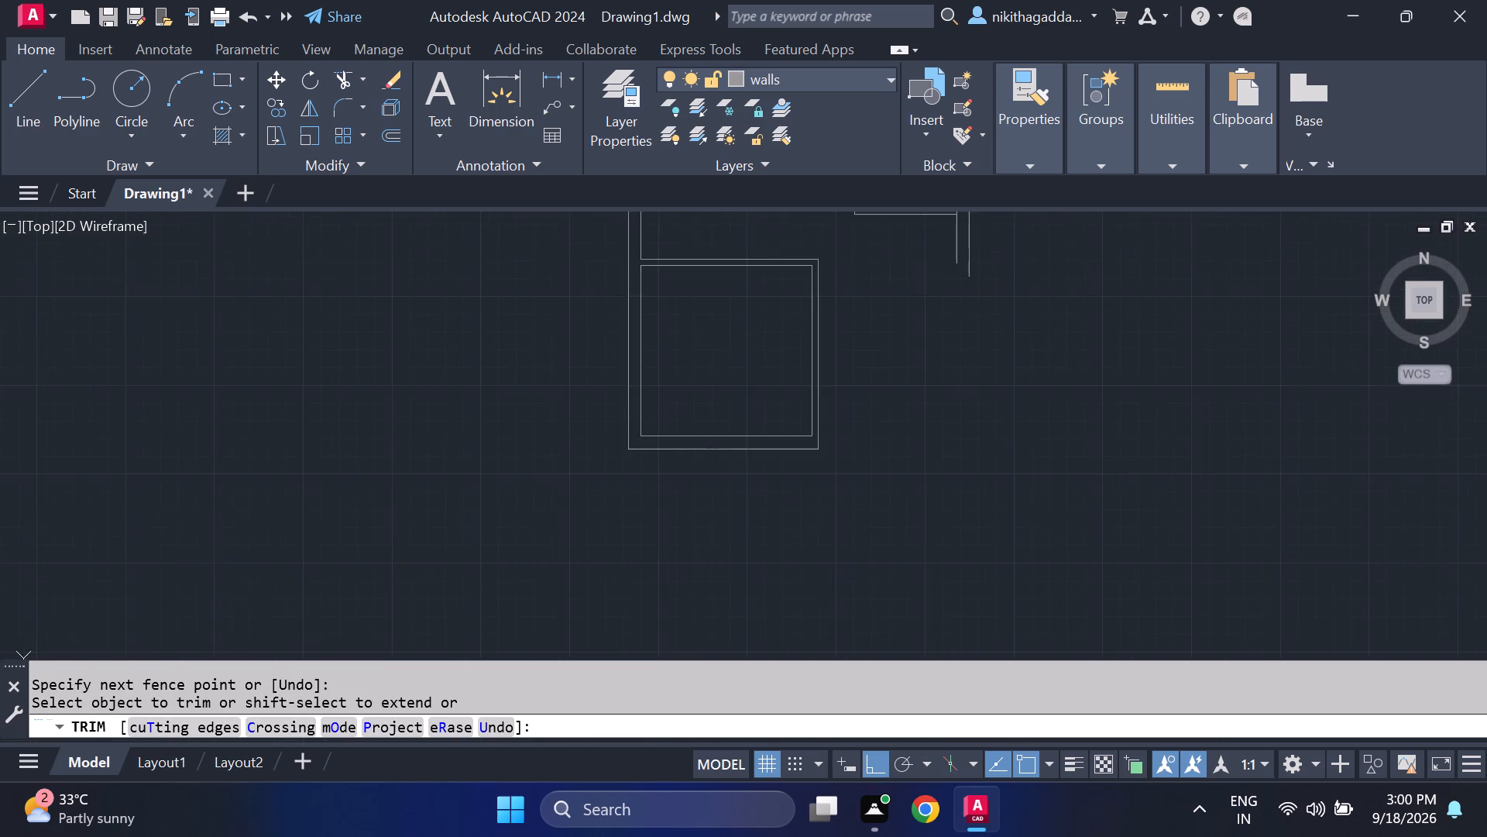
scroll(872, 418, down, 2)
middle_drag(888, 404, 785, 438)
scroll(804, 454, up, 1)
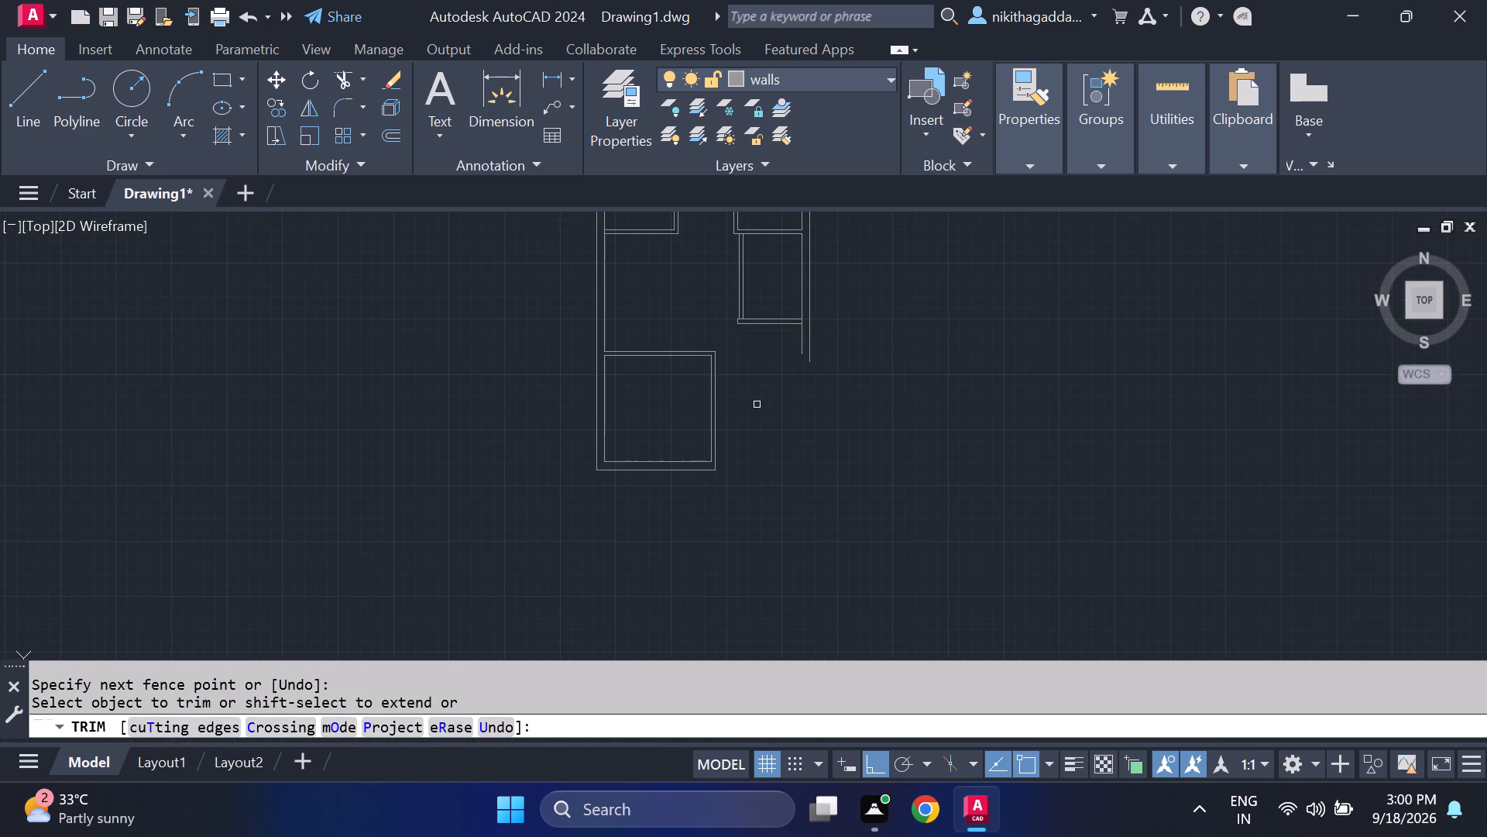
middle_drag(759, 384, 696, 452)
scroll(696, 452, up, 1)
key(Escape)
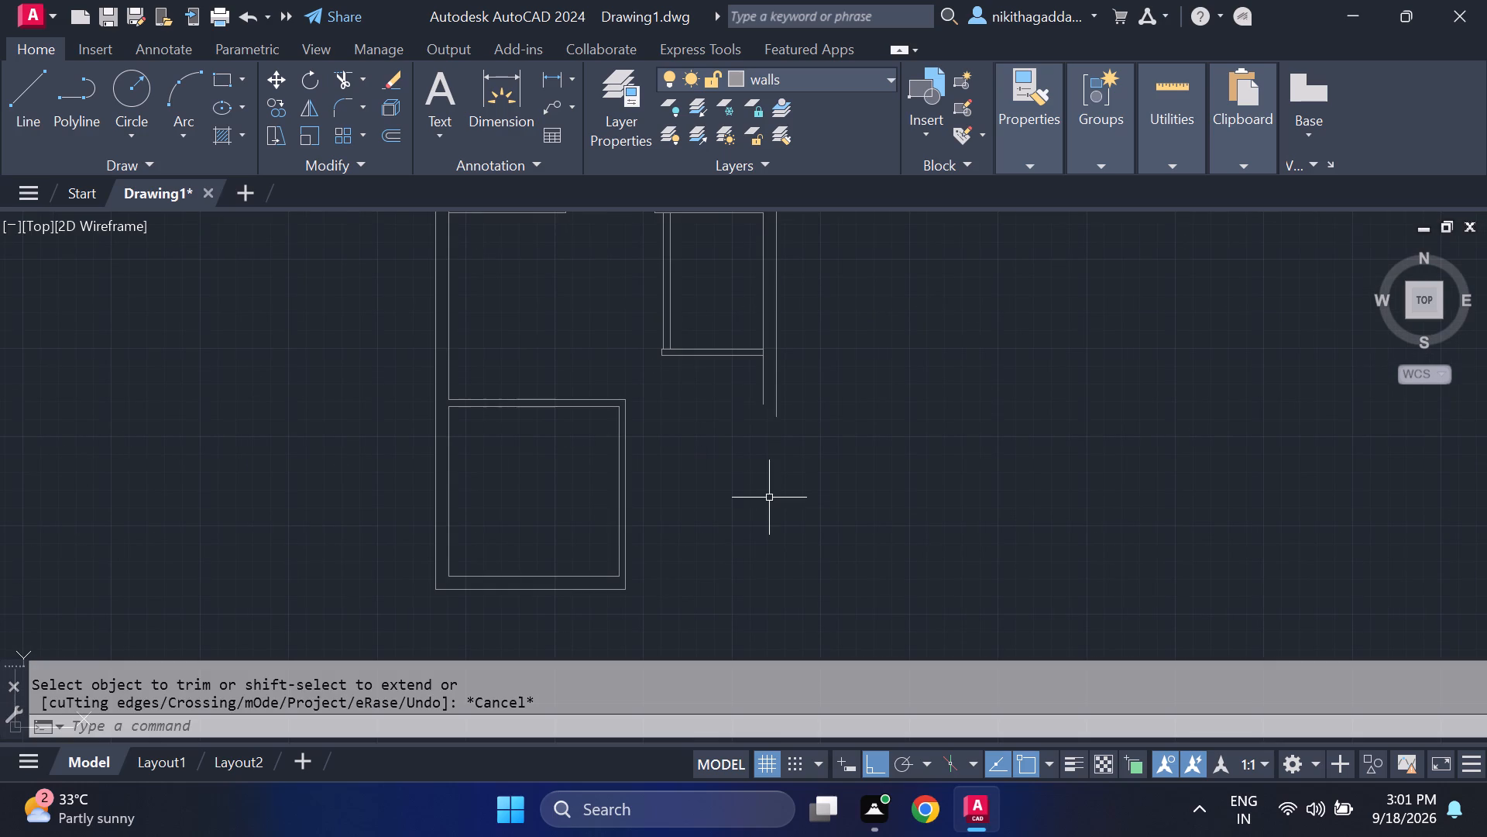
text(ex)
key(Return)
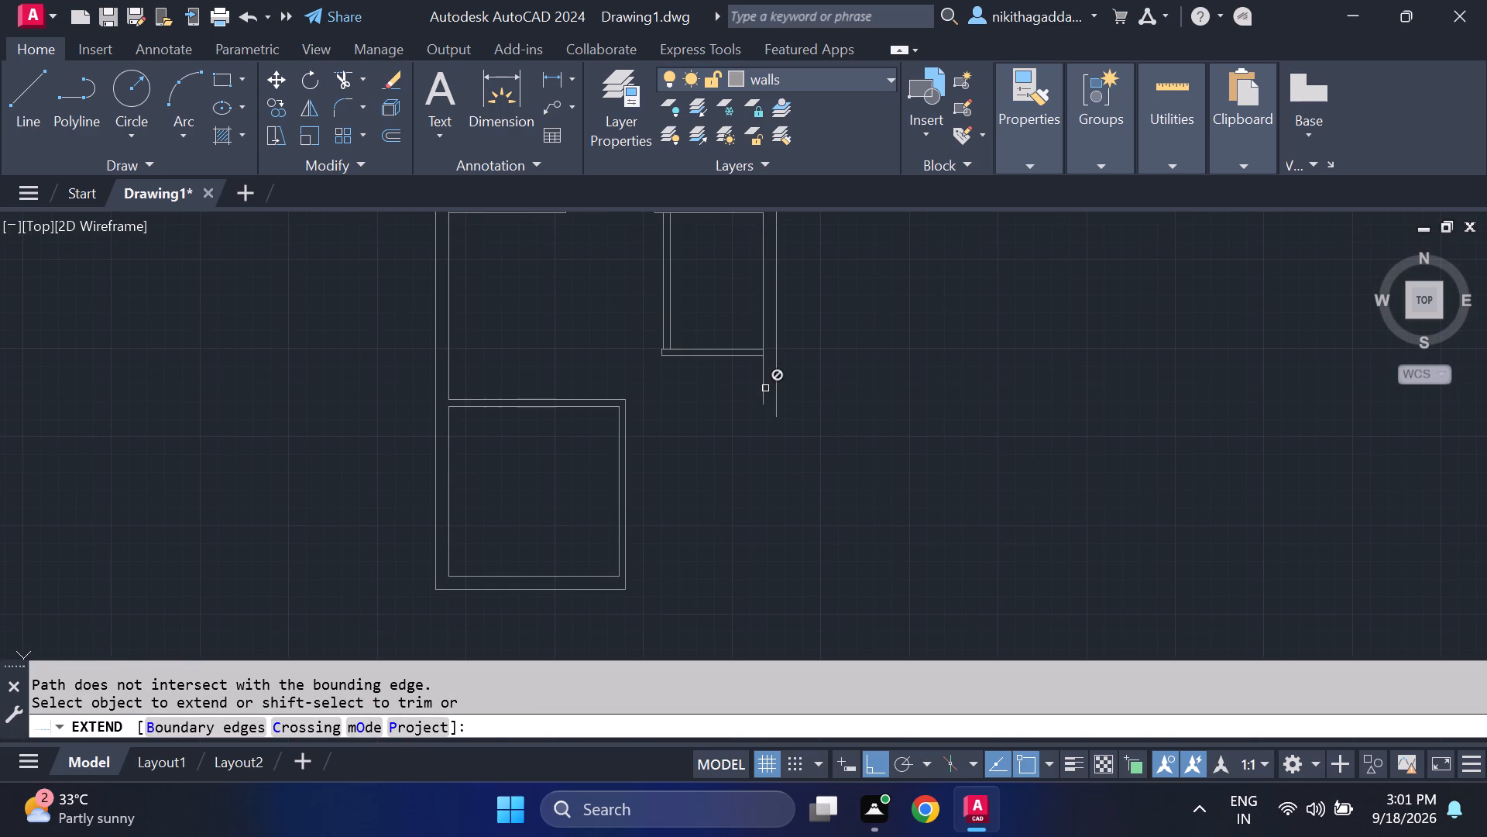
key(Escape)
Draw the bottom outer line about 8'-10.5" from the room's bottom-right corner, continuing up to meet the right outer wall's lower end.
key(l)
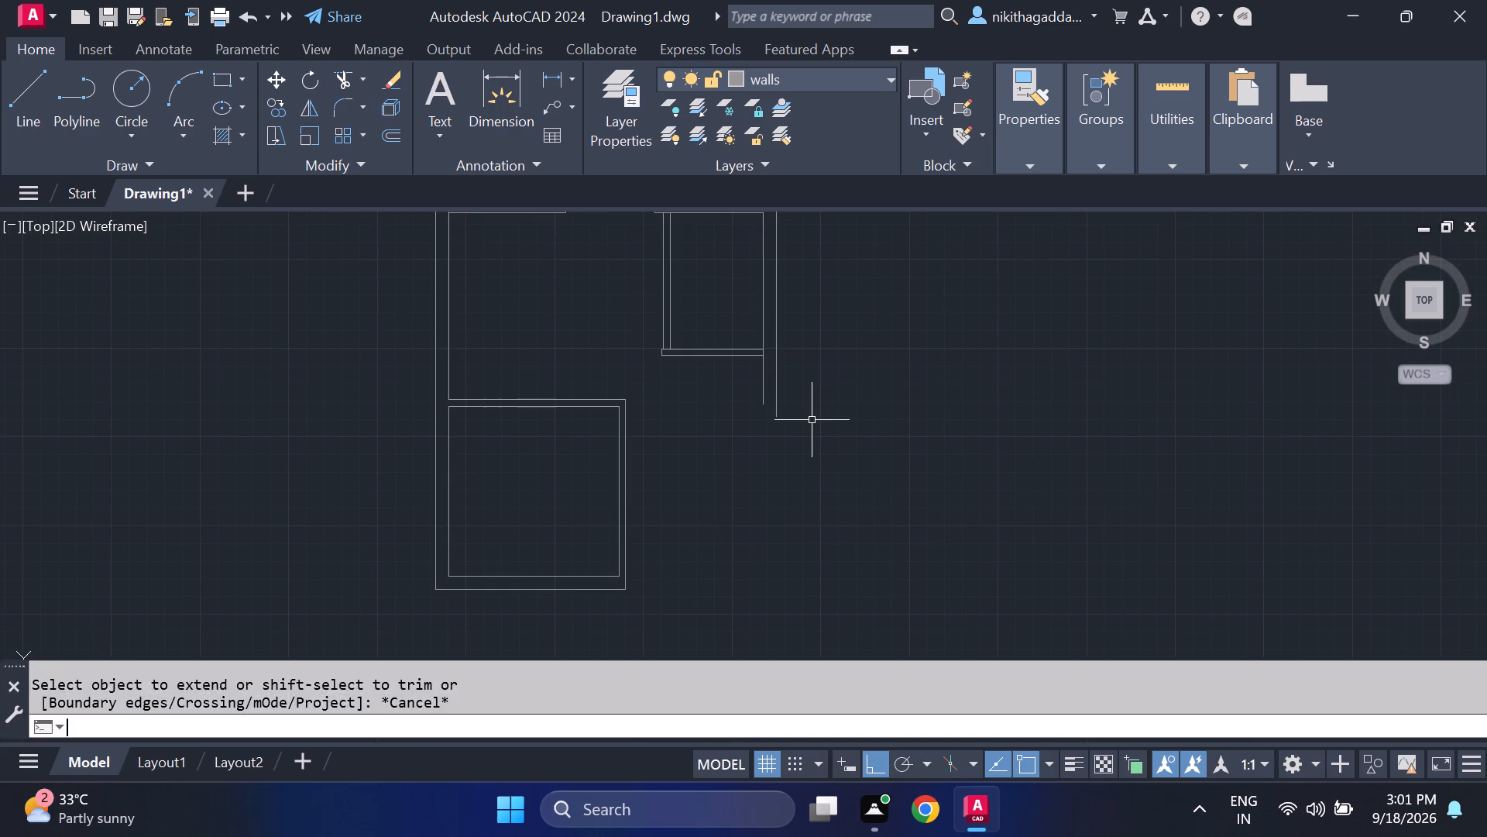
key(Return)
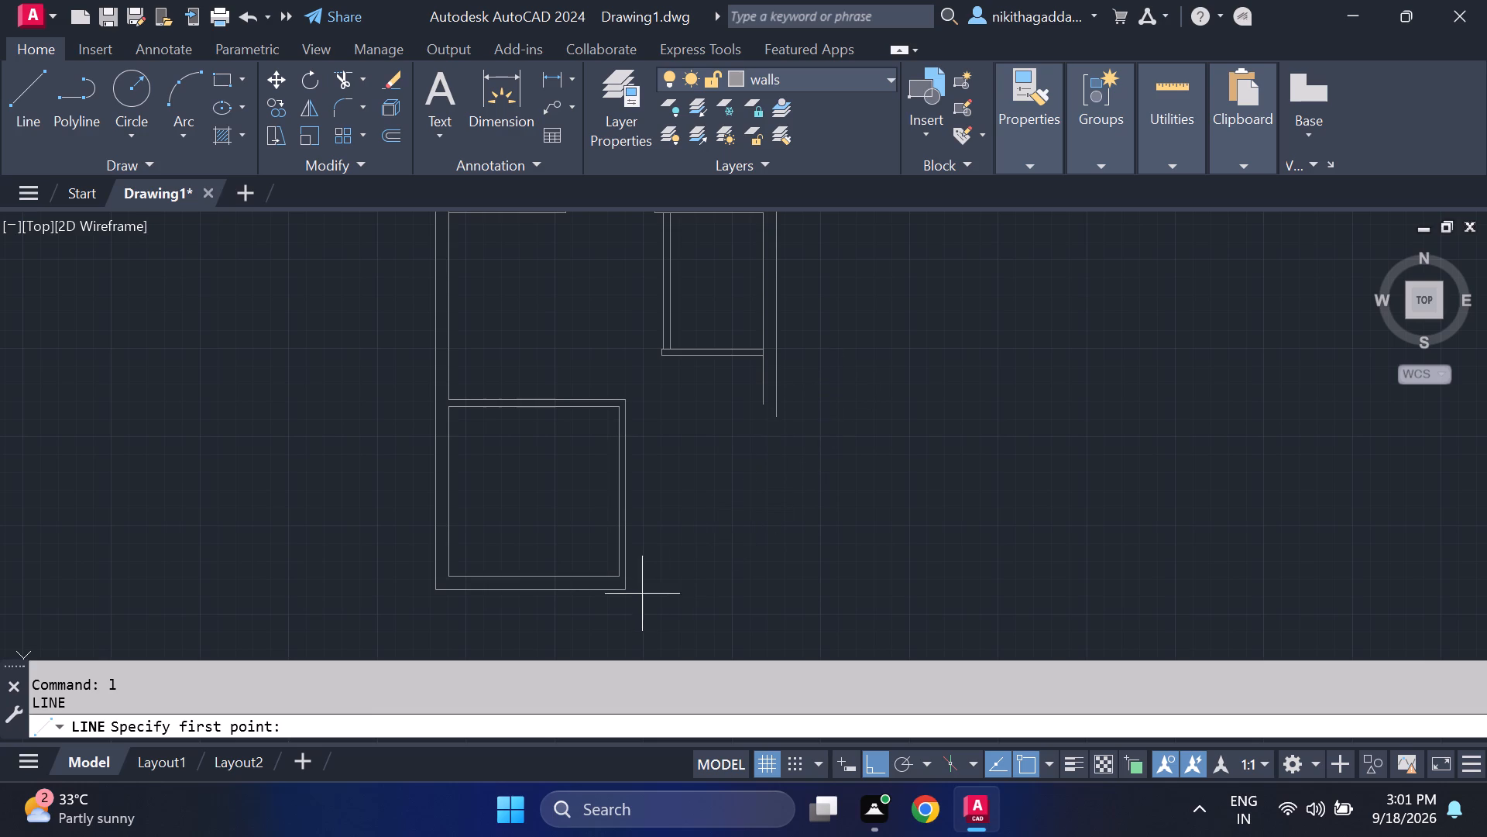
click(622, 586)
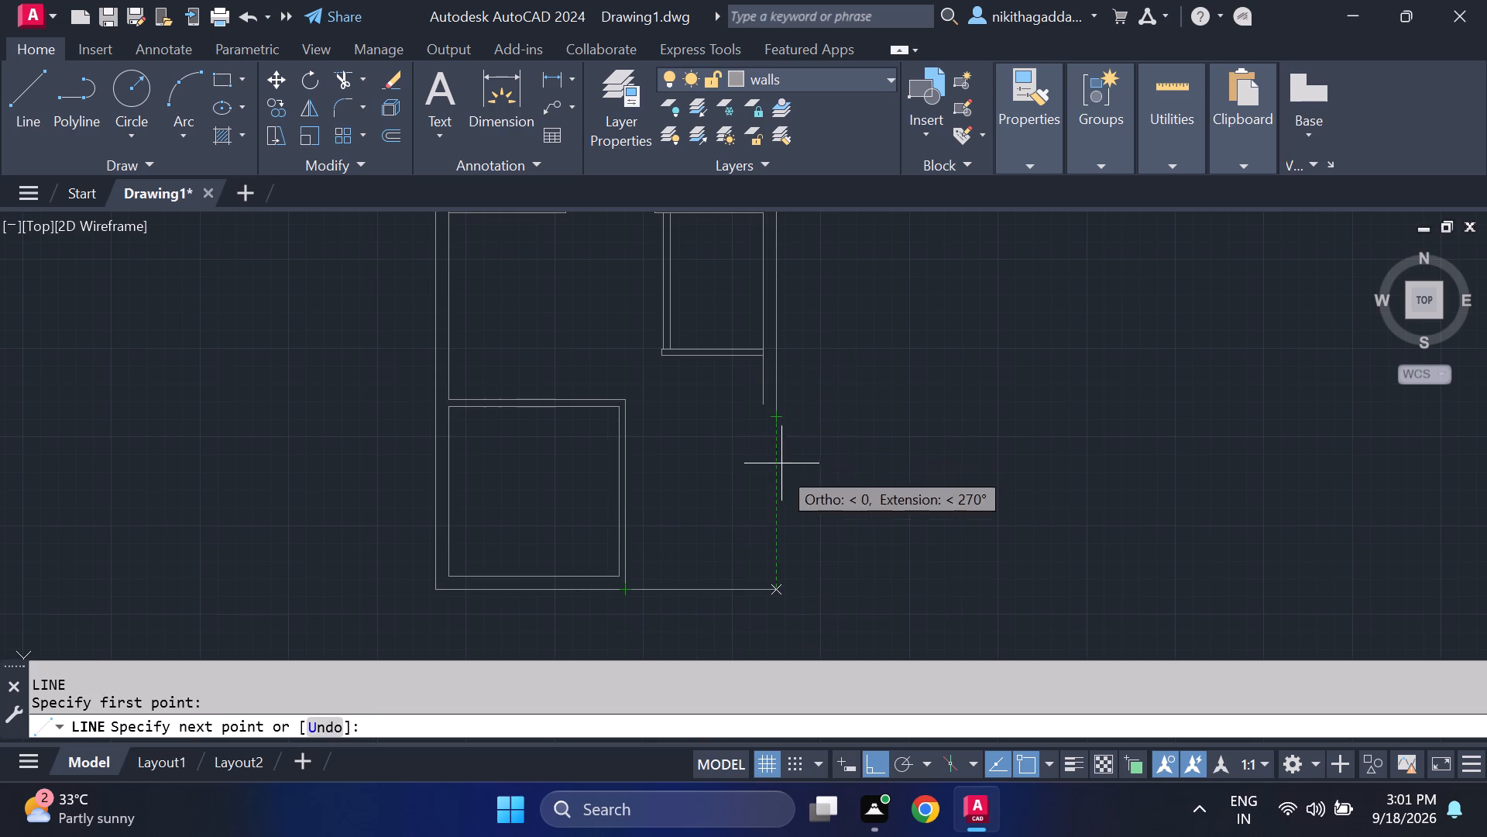
click(775, 589)
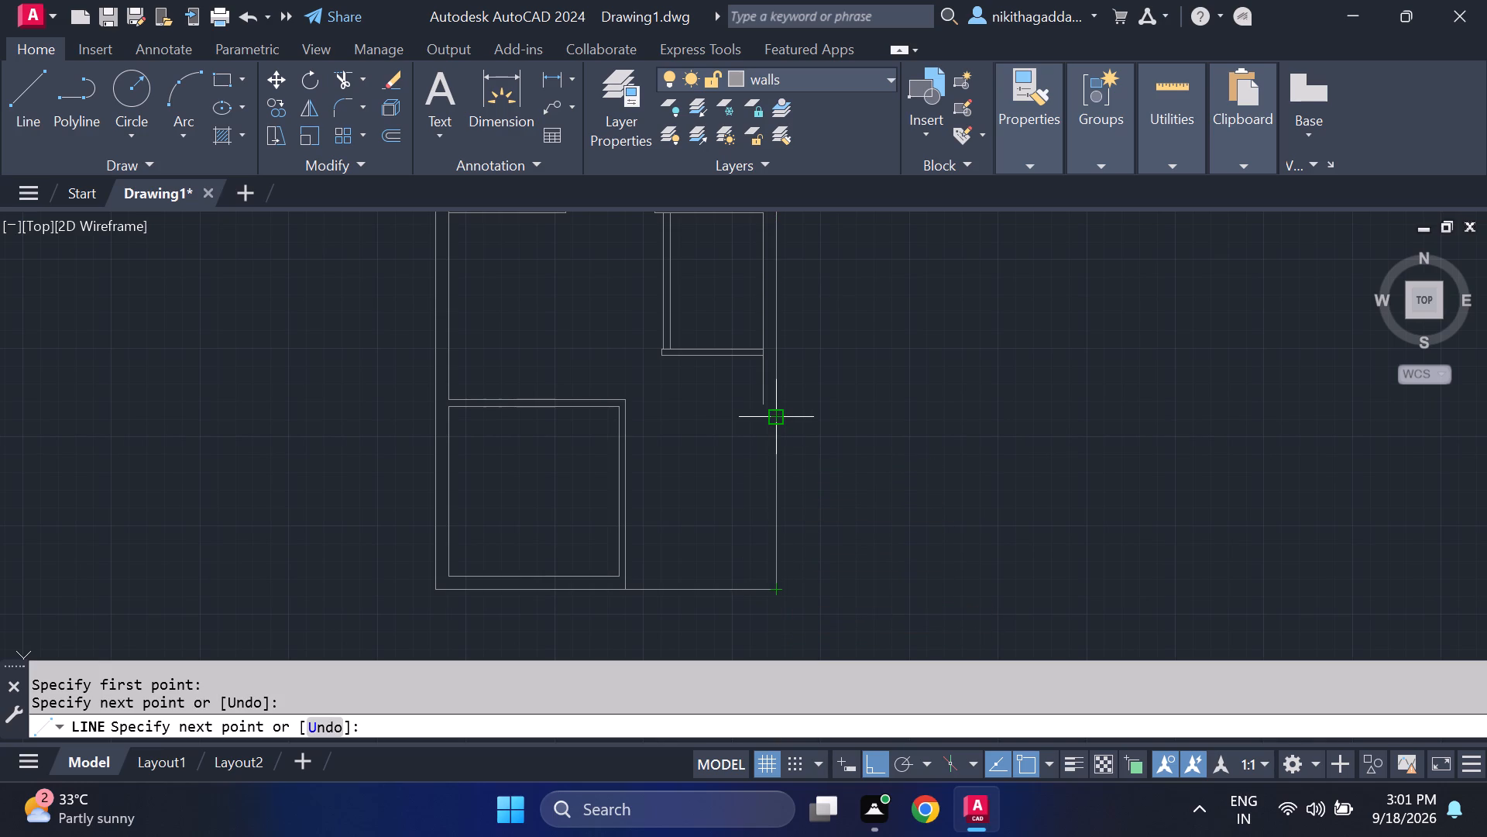
click(780, 422)
key(Escape)
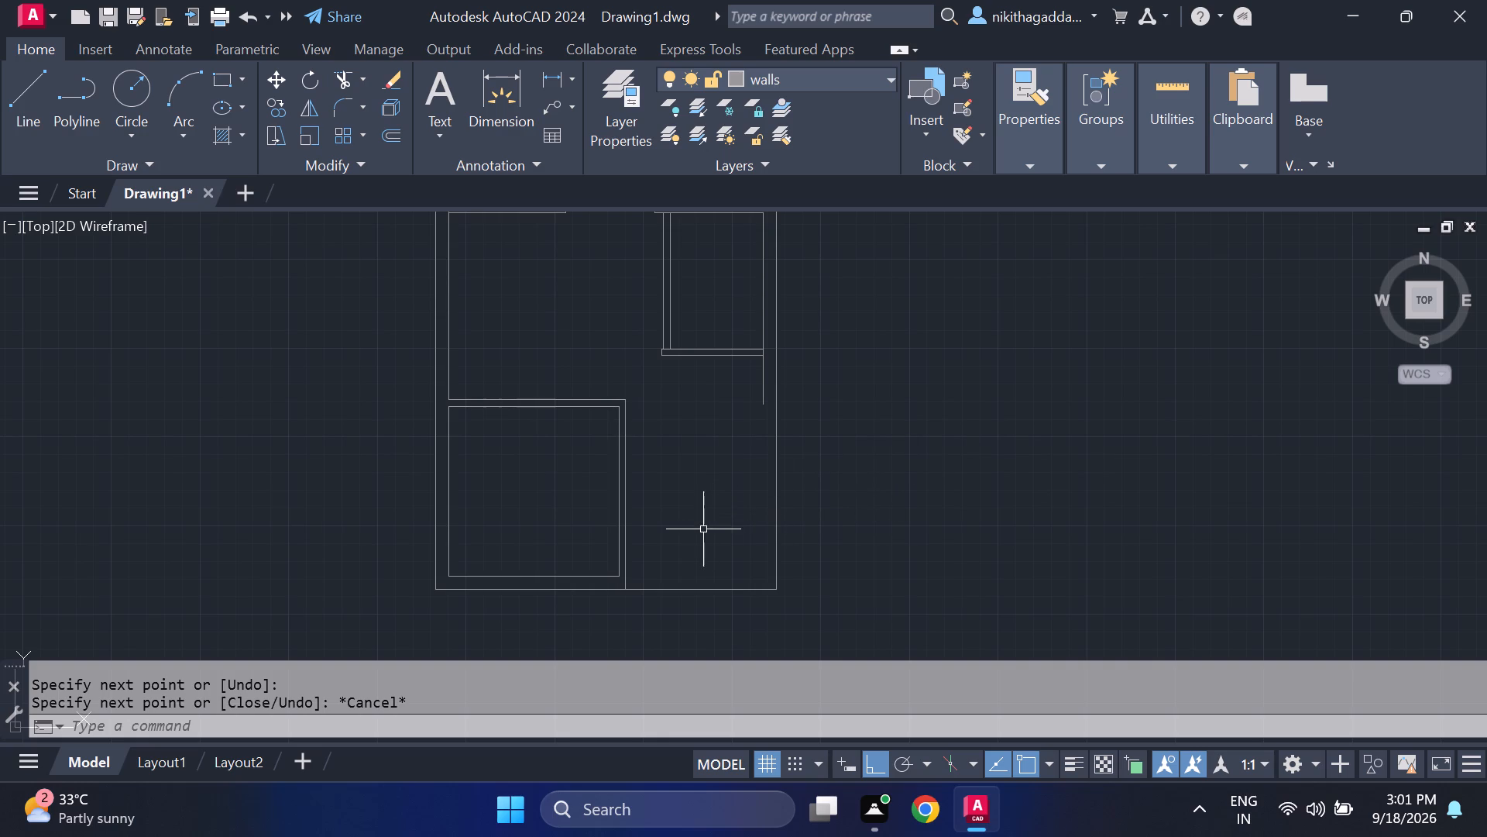
Measure the horizontal distance between the bottom-left room's right wall line and the right outer wall line.
middle_drag(692, 525, 705, 459)
scroll(692, 494, up, 1)
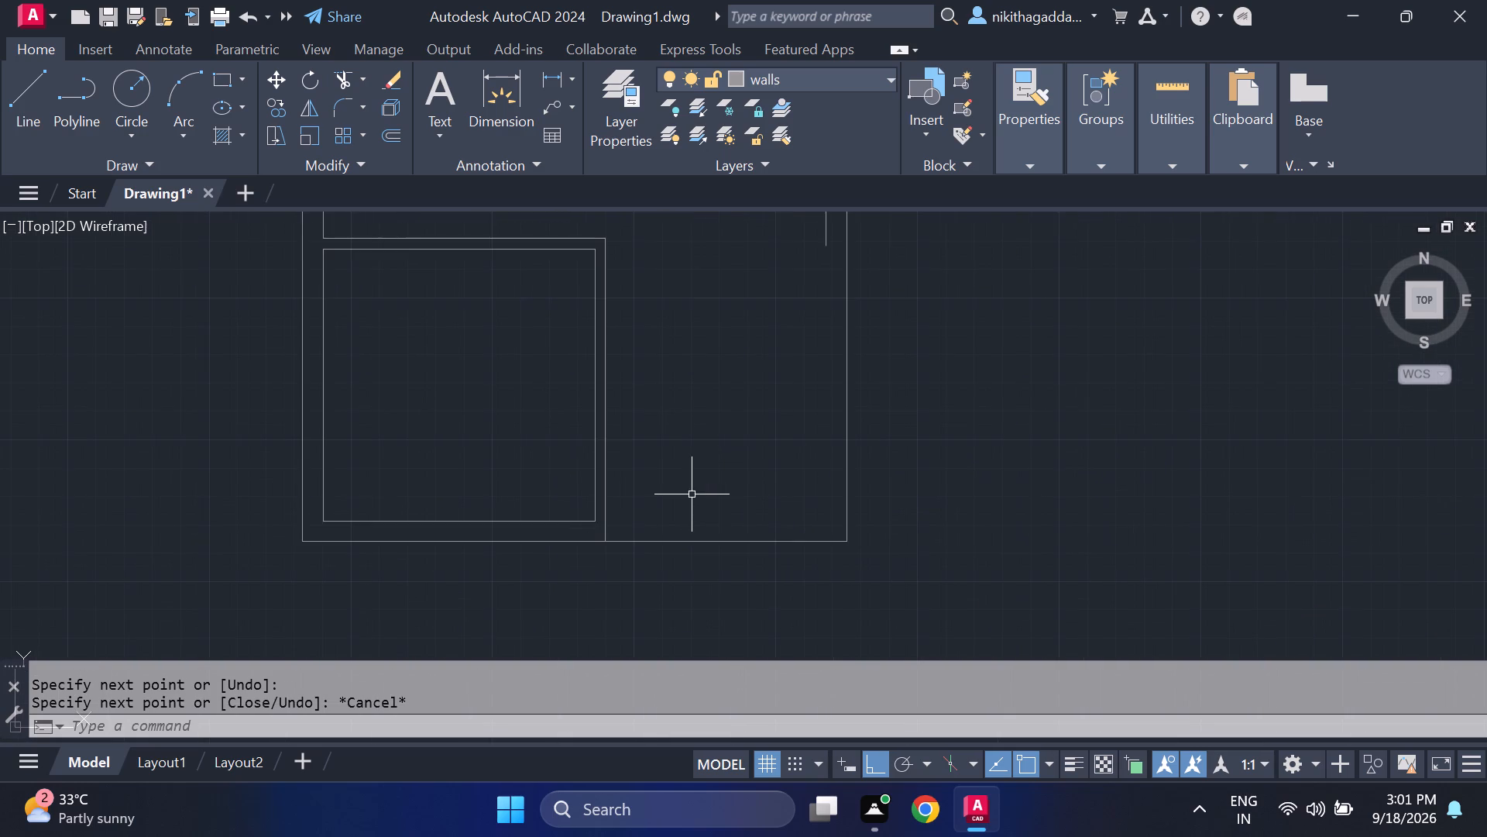
scroll(738, 477, up, 1)
click(548, 81)
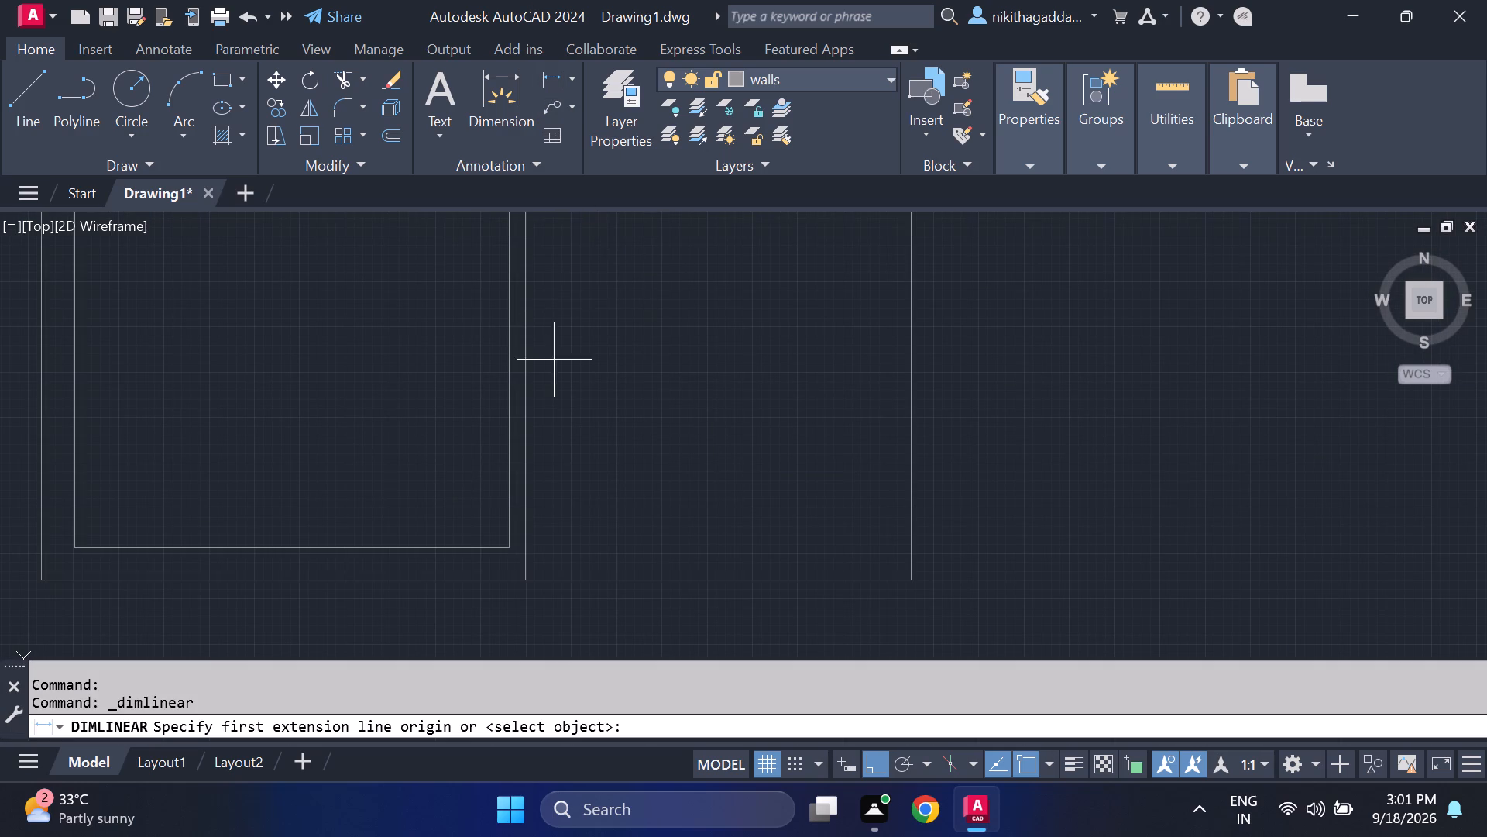
click(530, 441)
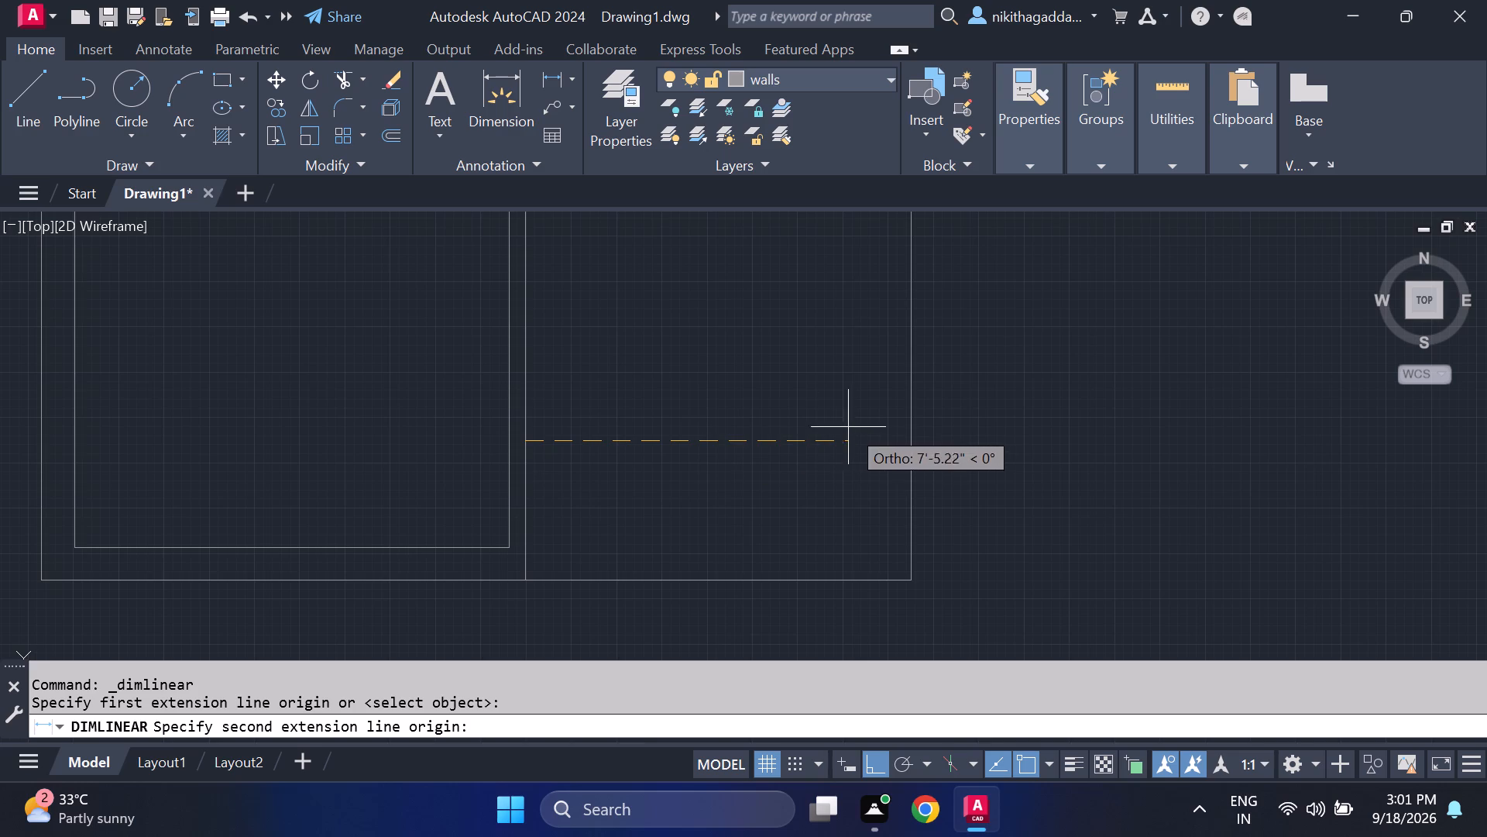
click(913, 443)
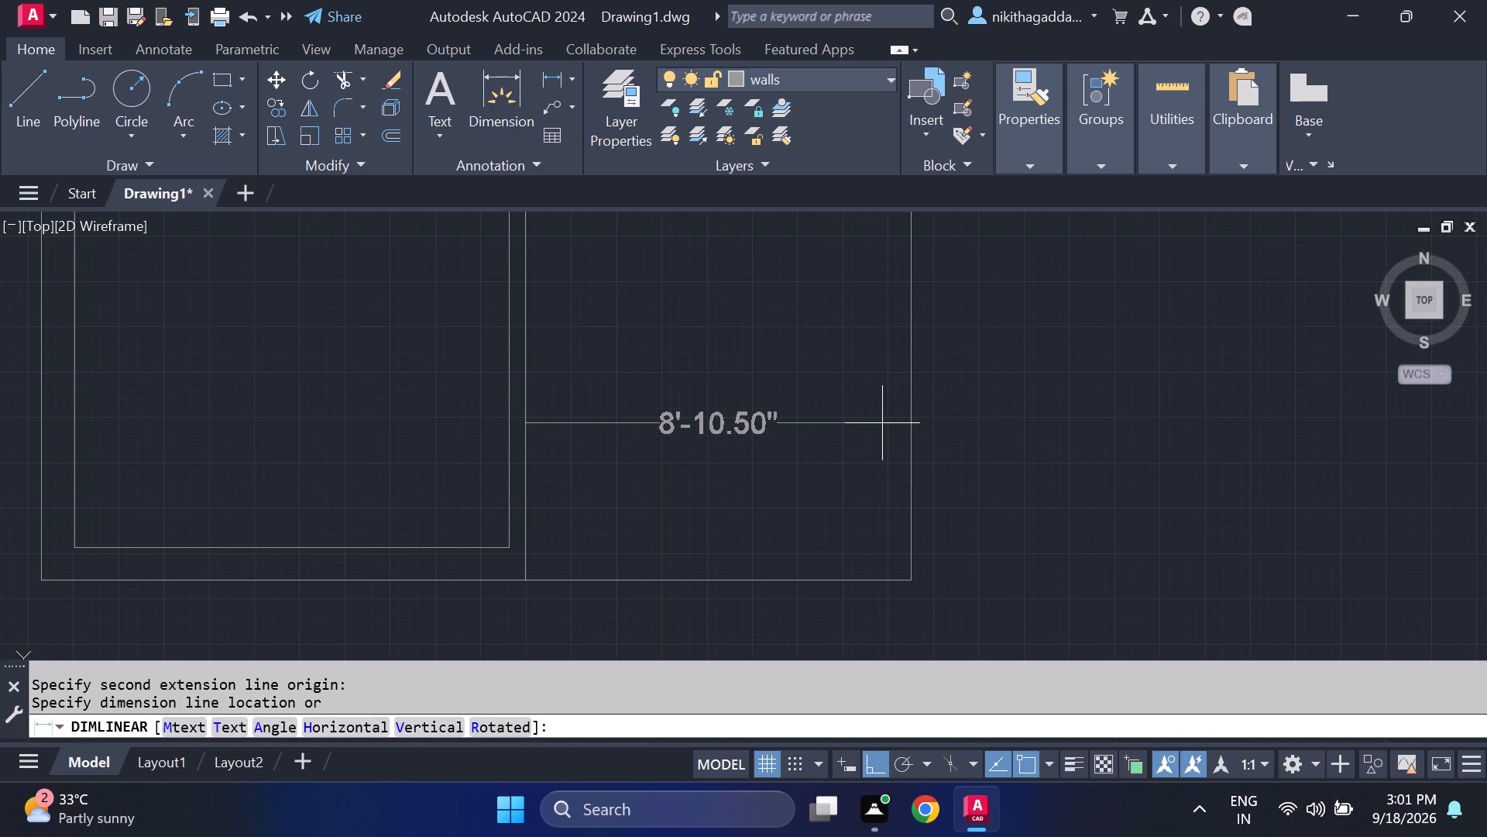
key(Escape)
Offset the new bottom outer line 6' upward into the space beside the bottom-left room.
scroll(881, 431, down, 4)
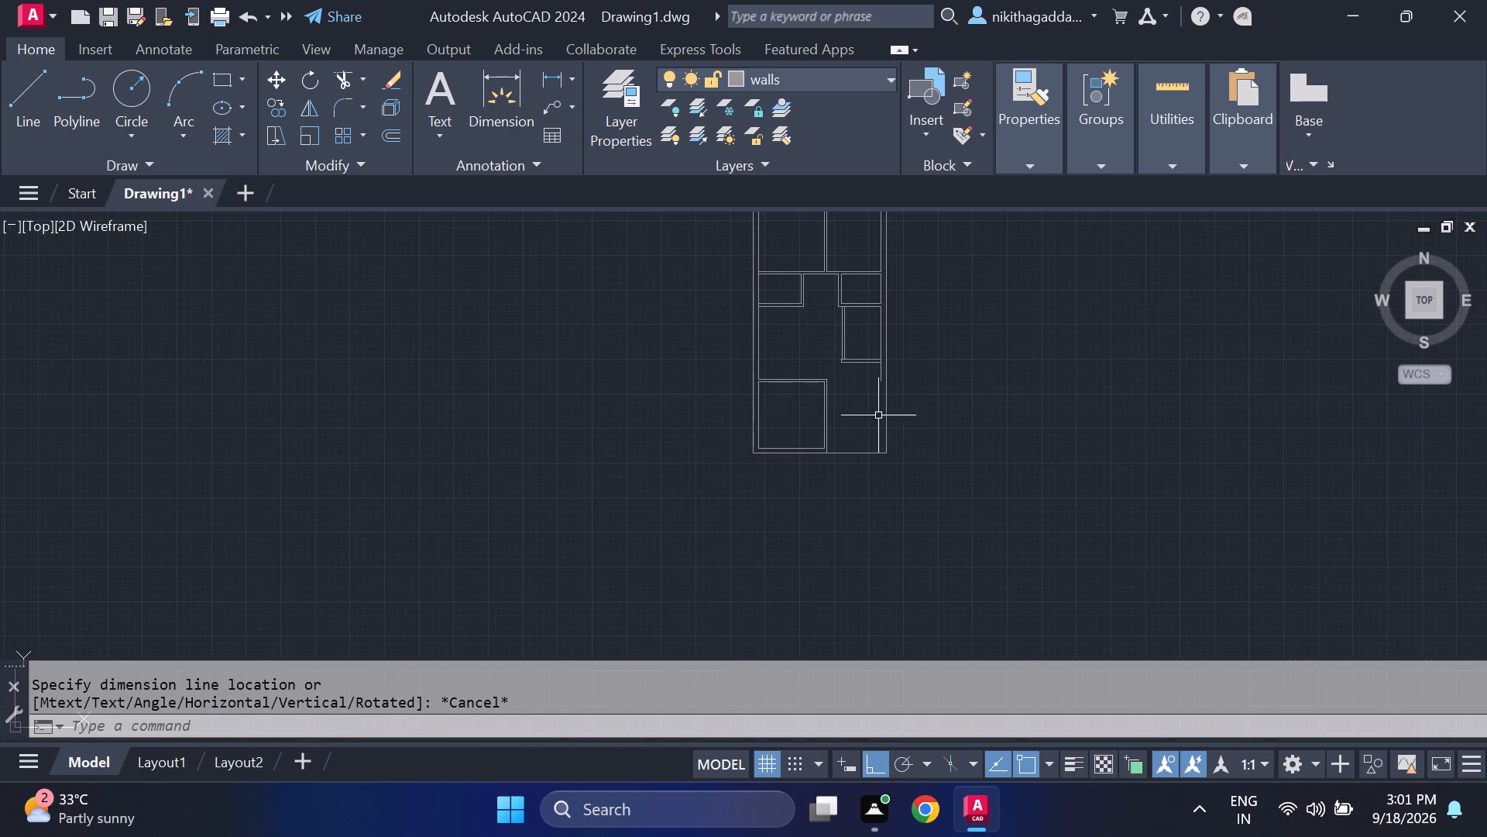
scroll(878, 405, up, 2)
scroll(883, 390, down, 3)
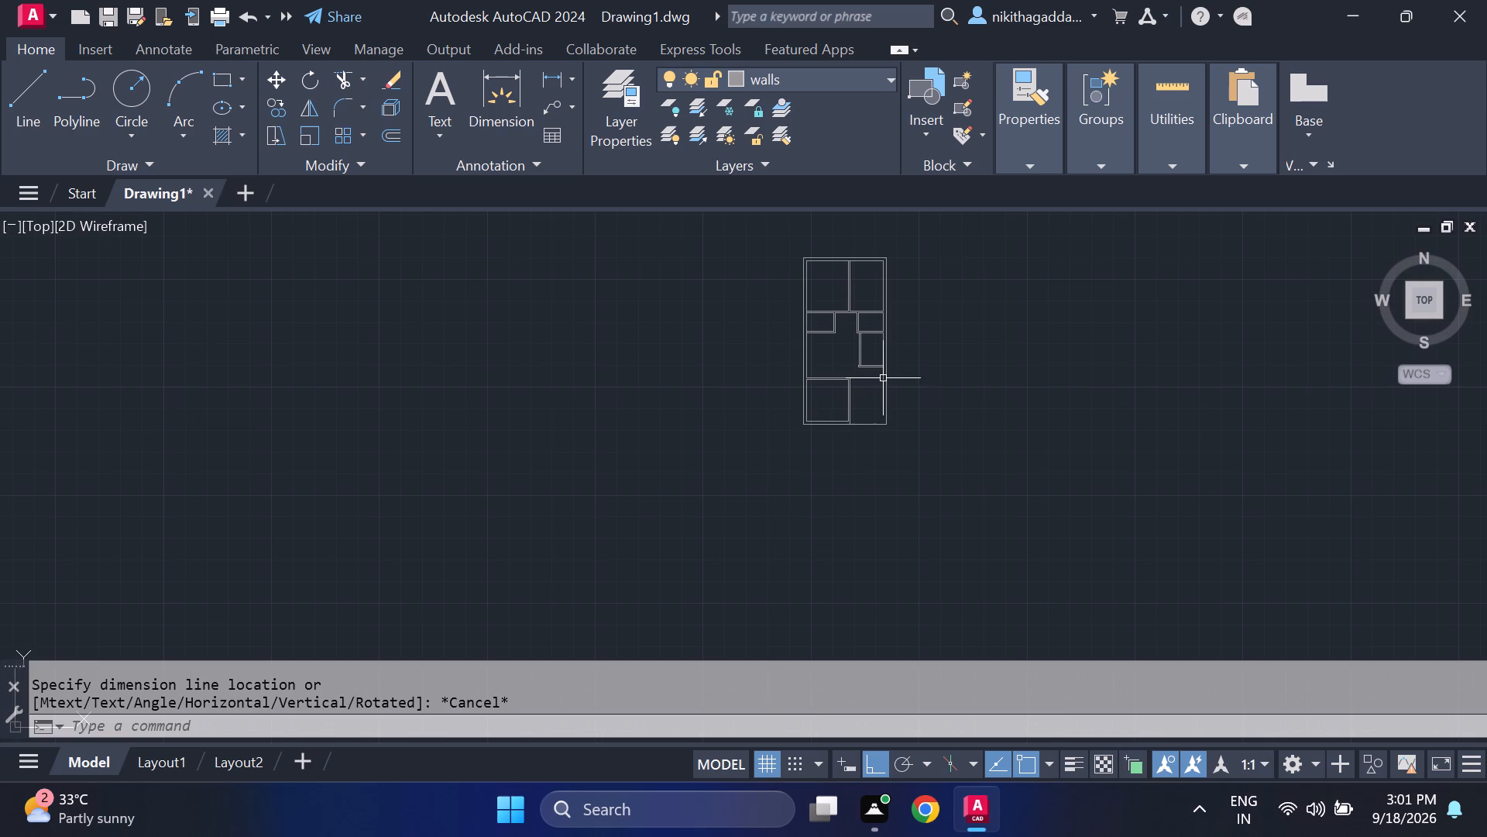
scroll(883, 374, up, 1)
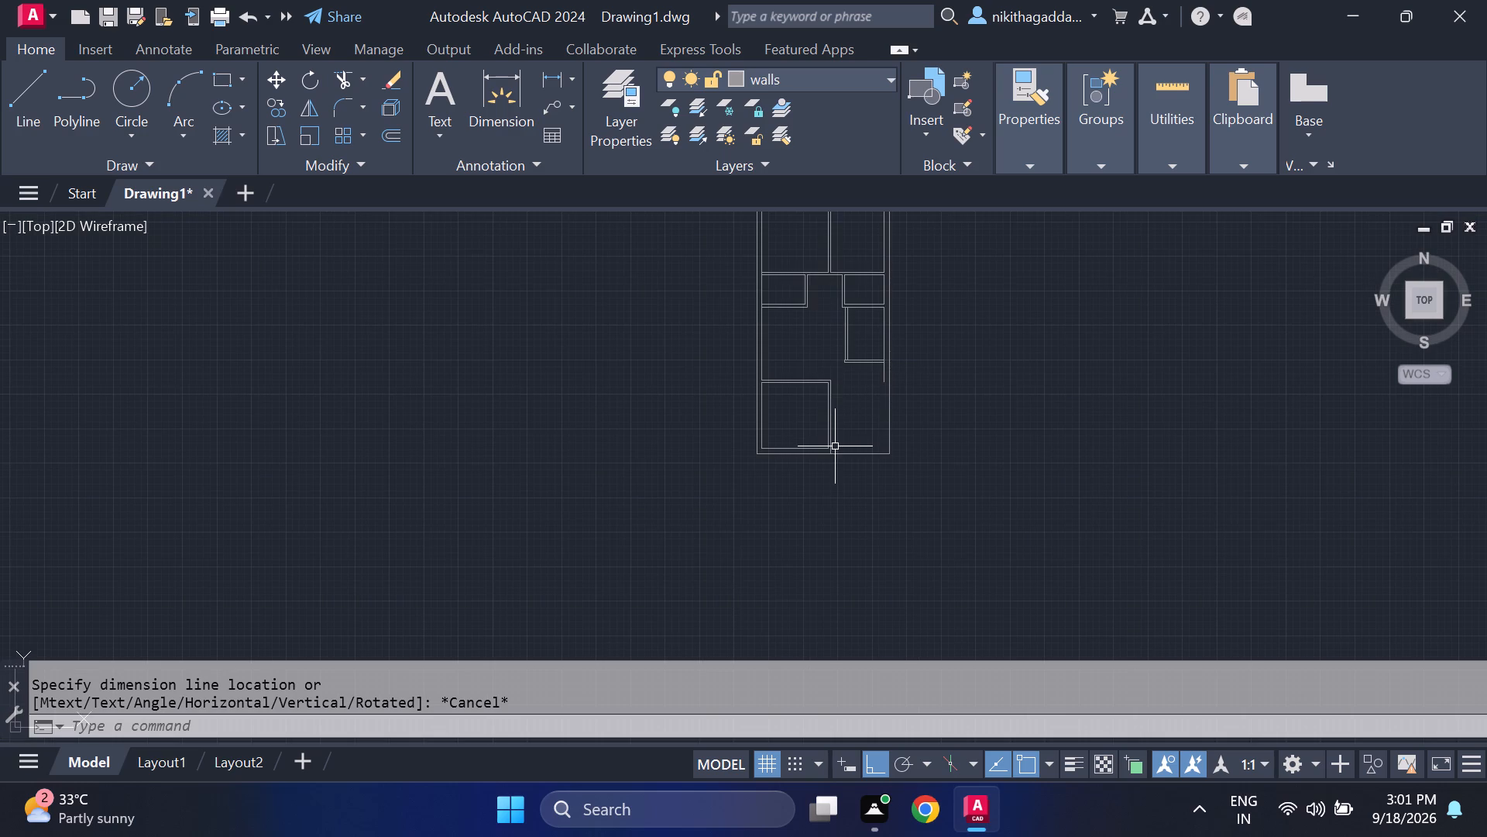
scroll(835, 449, up, 3)
scroll(895, 466, up, 1)
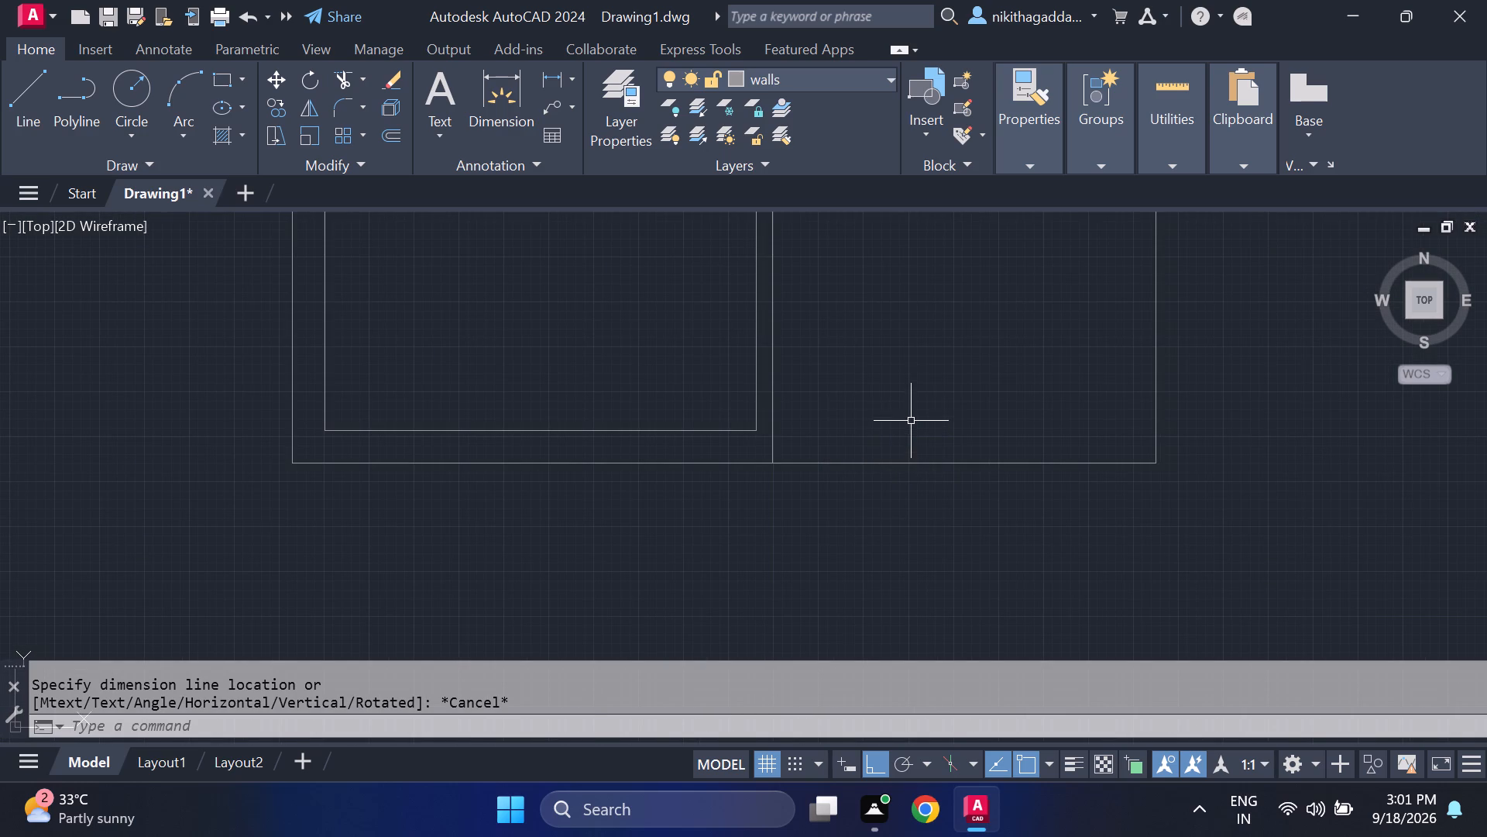
scroll(912, 421, down, 1)
text(of)
key(Return)
text(6')
key(Return)
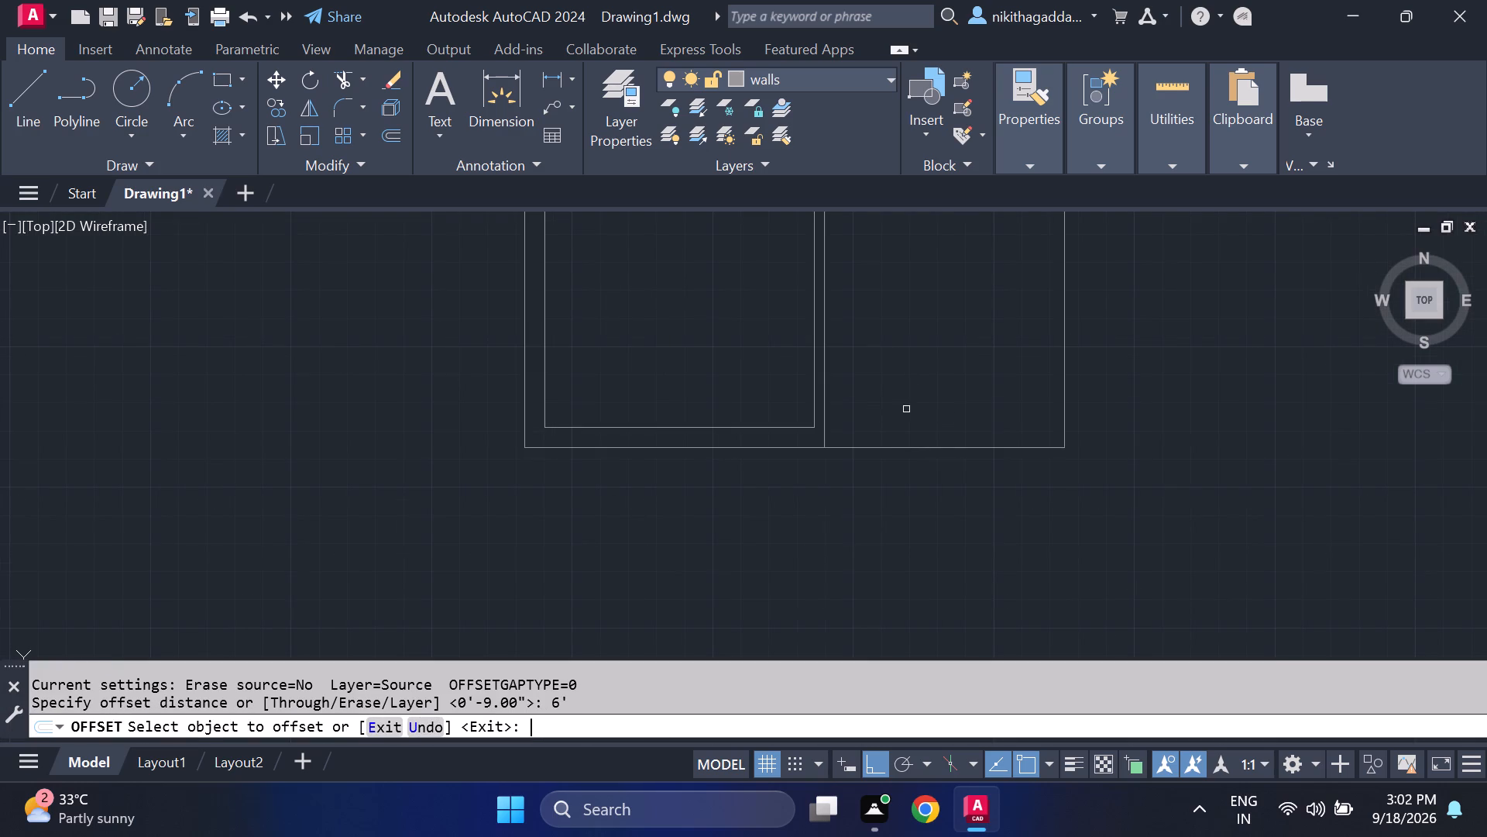
click(937, 448)
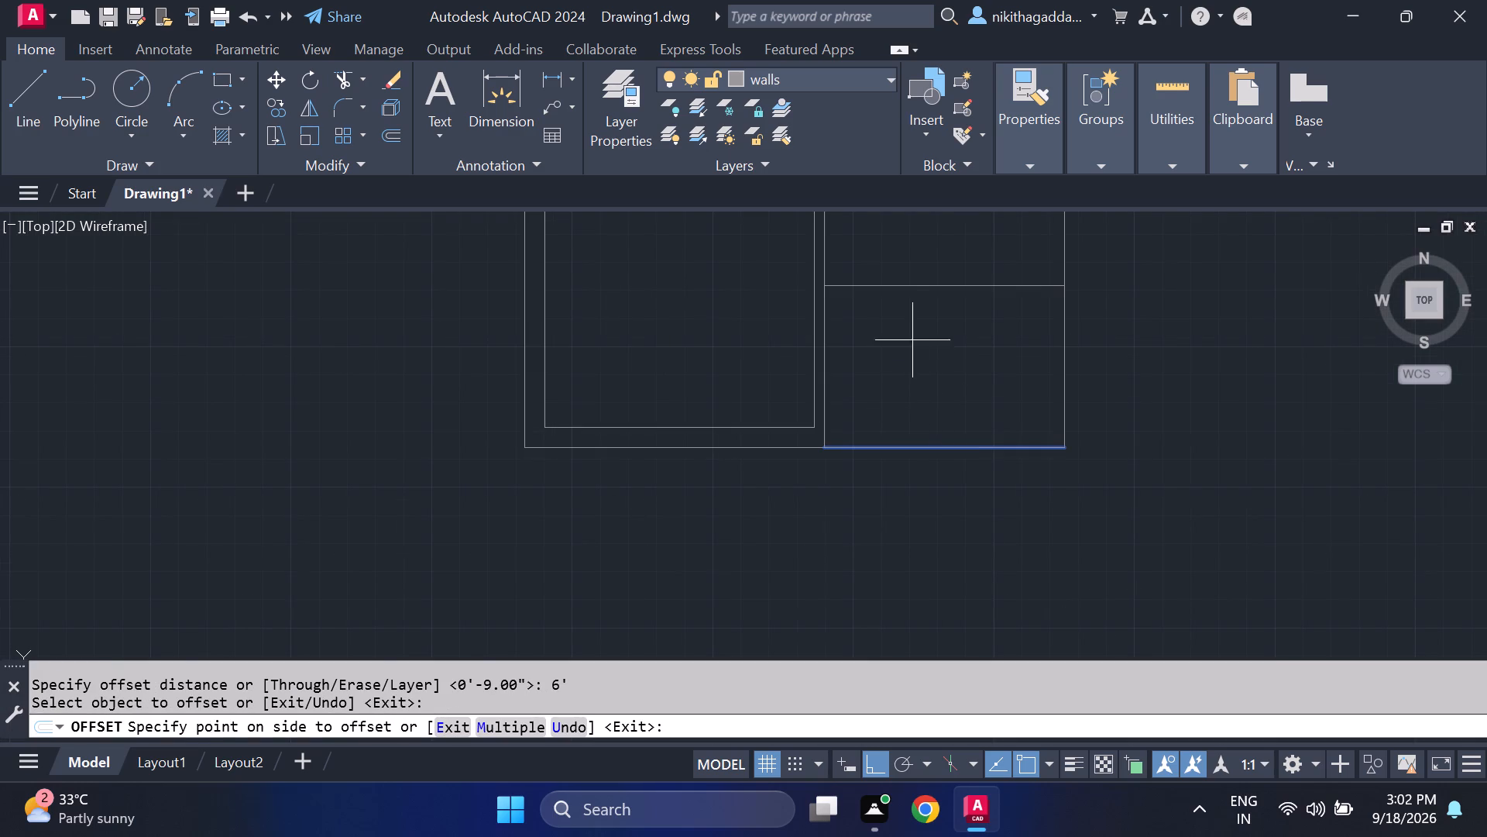
click(924, 337)
scroll(929, 343, down, 1)
middle_drag(929, 343, 880, 431)
scroll(880, 431, up, 1)
key(Escape)
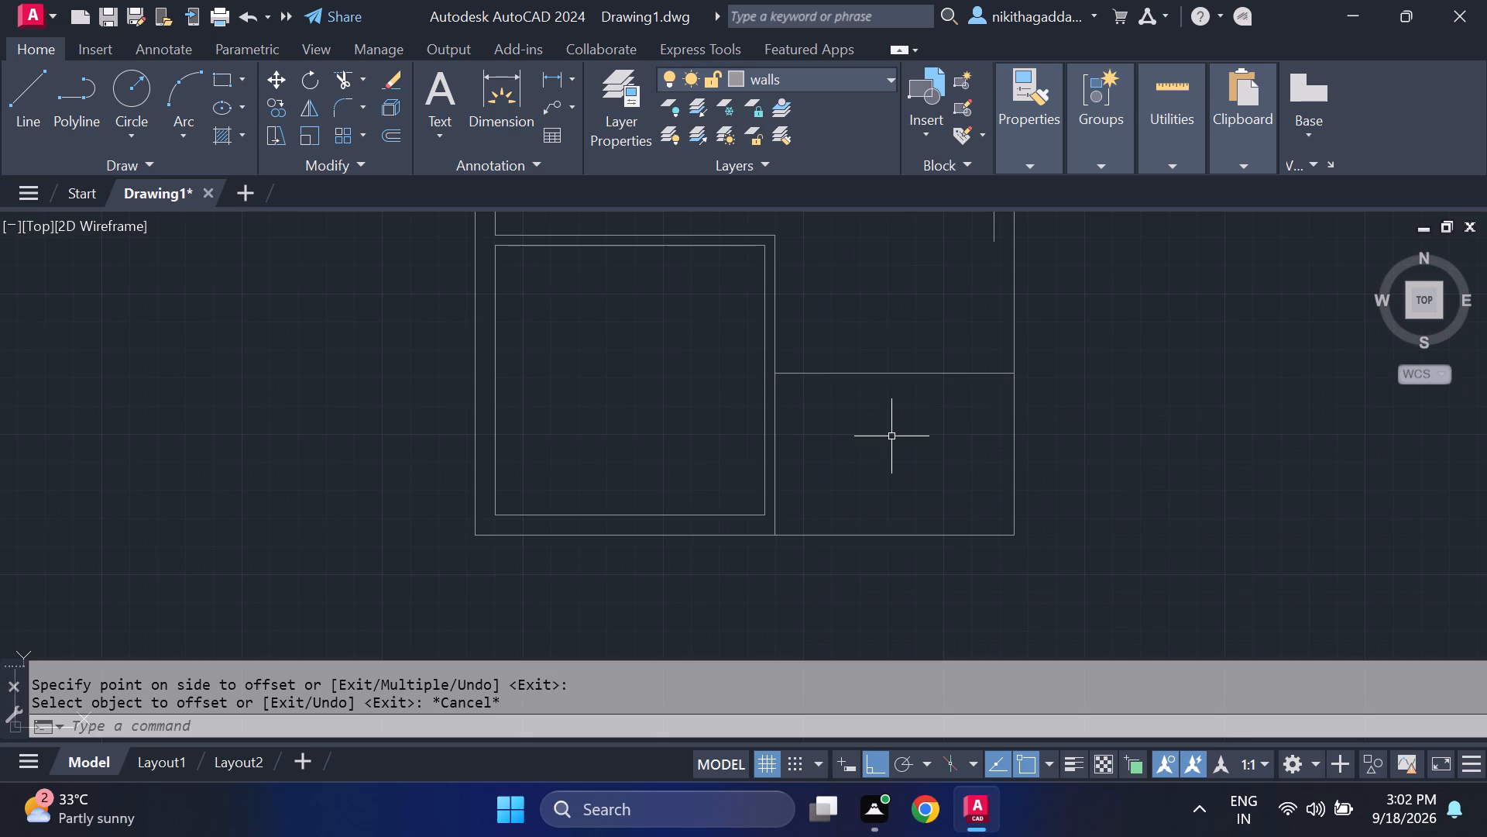
Offset the horizontal line beside the bottom-left room 9" upward to form a wall.
text(of)
key(Return)
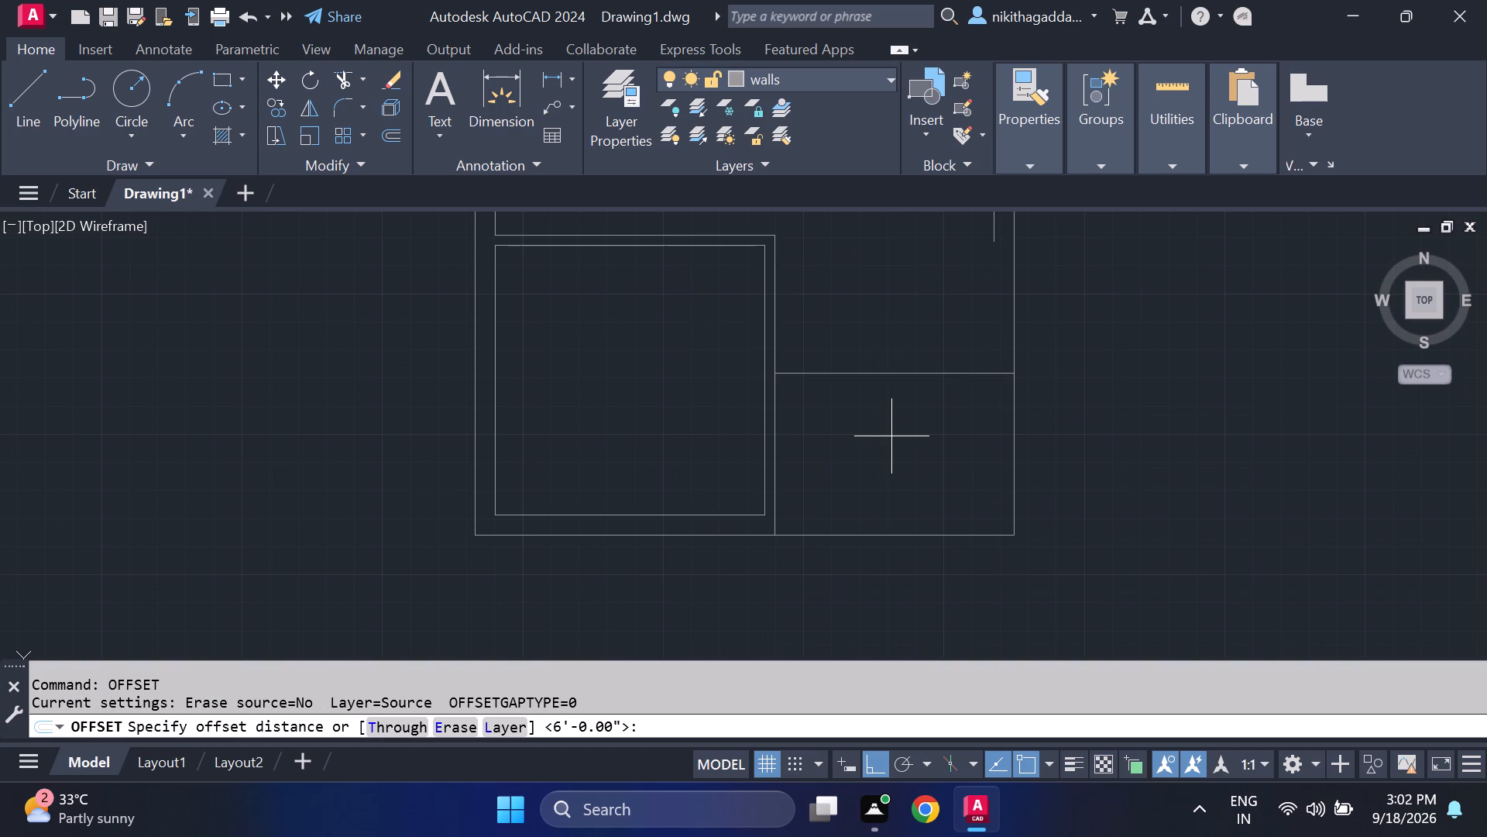
key(9)
key(shift+quotedbl)
key(Return)
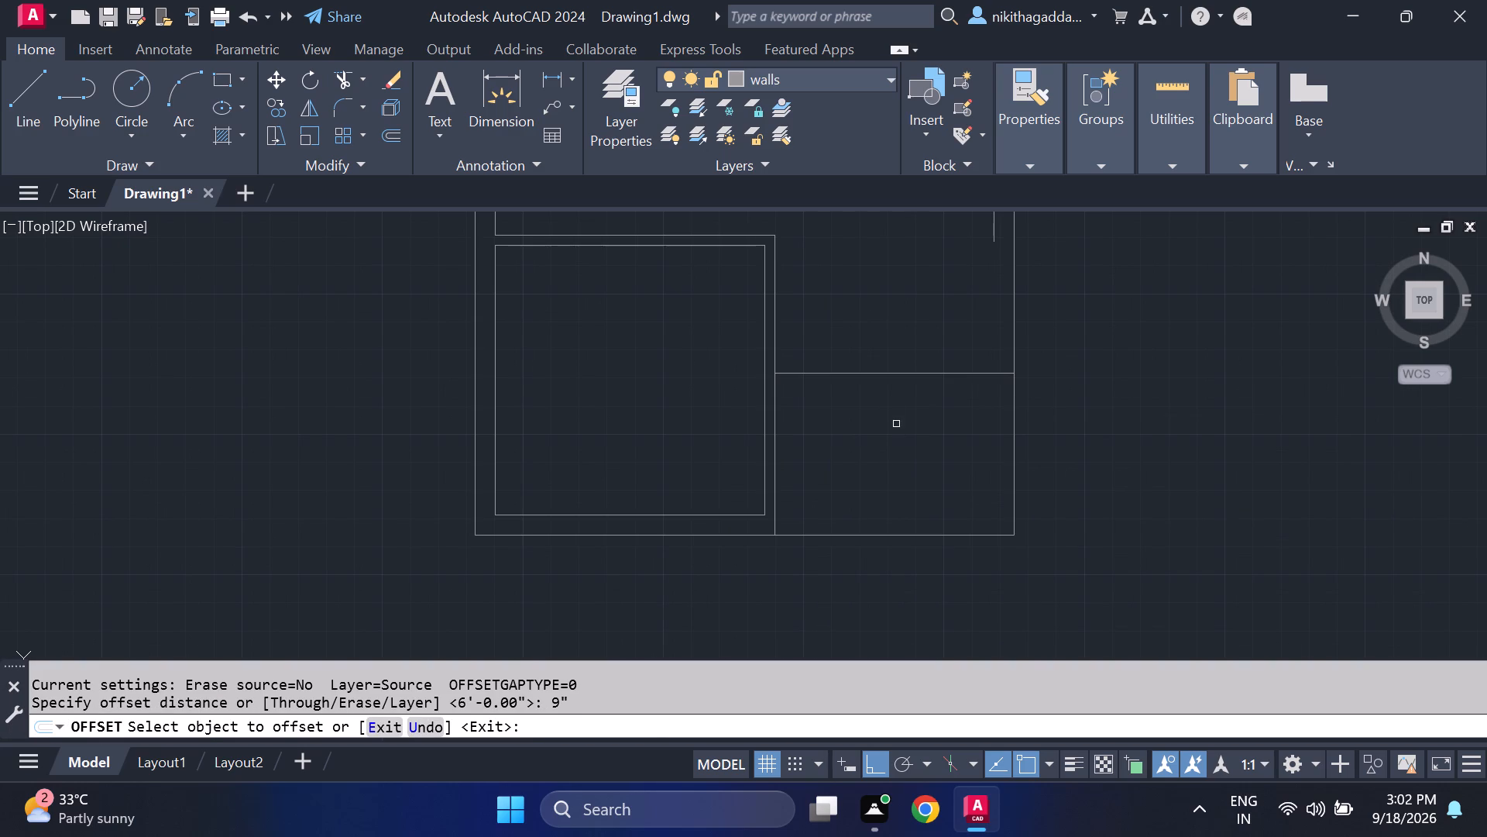
click(885, 374)
click(866, 302)
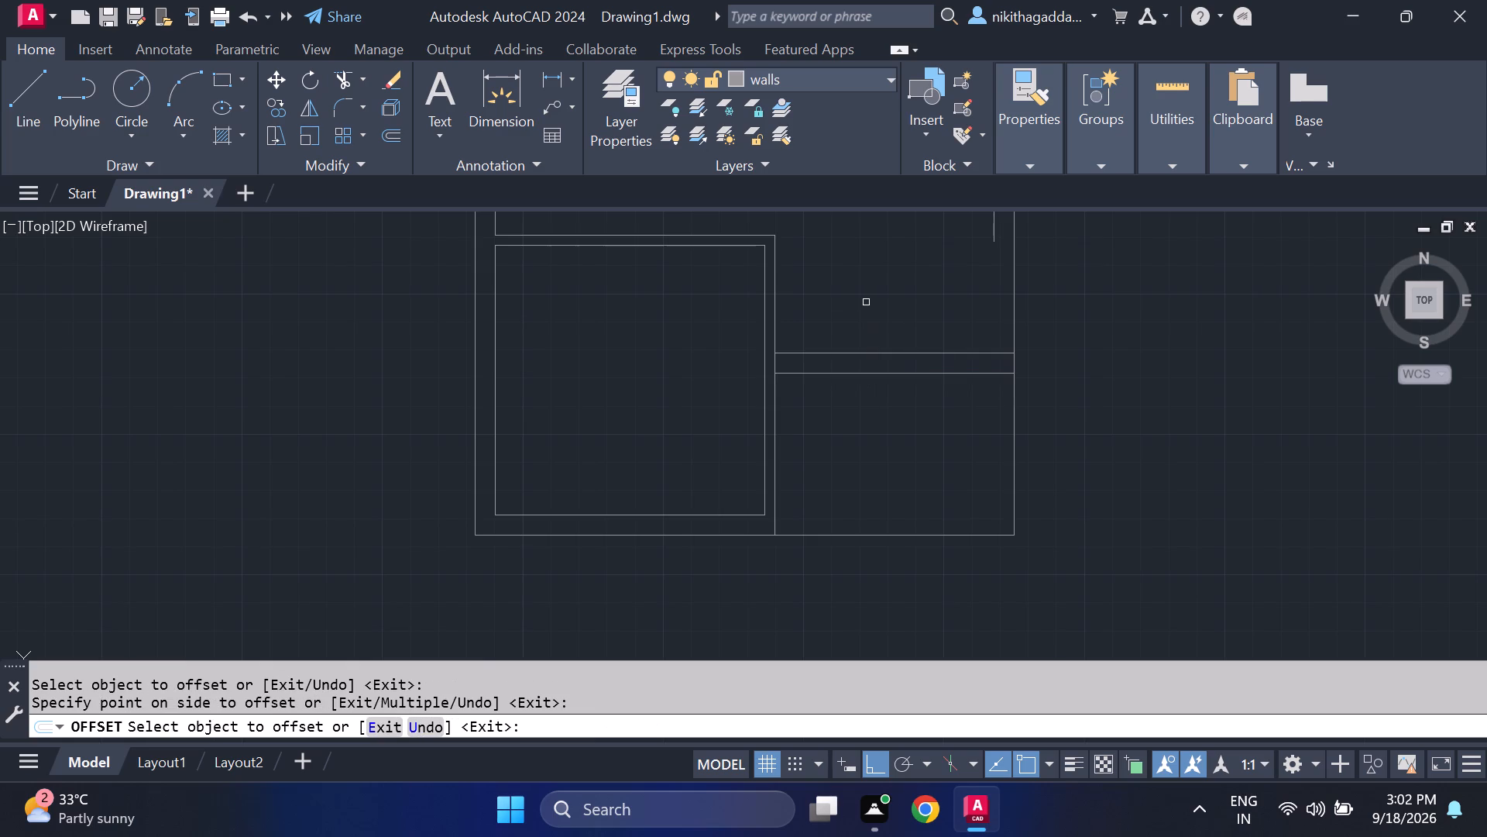
Offset the new lower segment of the right outer wall line 9" inward.
middle_drag(901, 336, 878, 411)
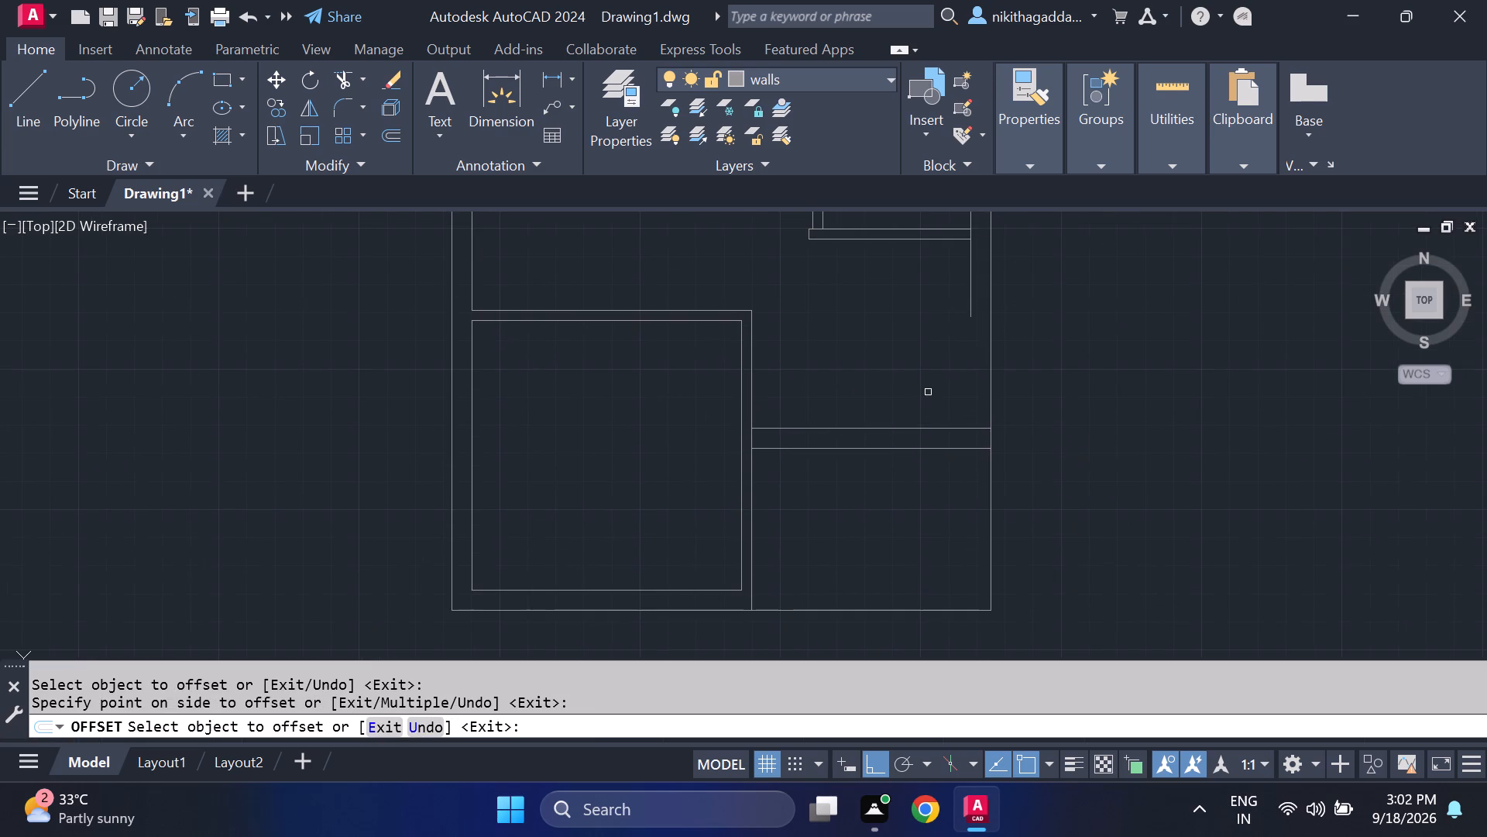
click(987, 347)
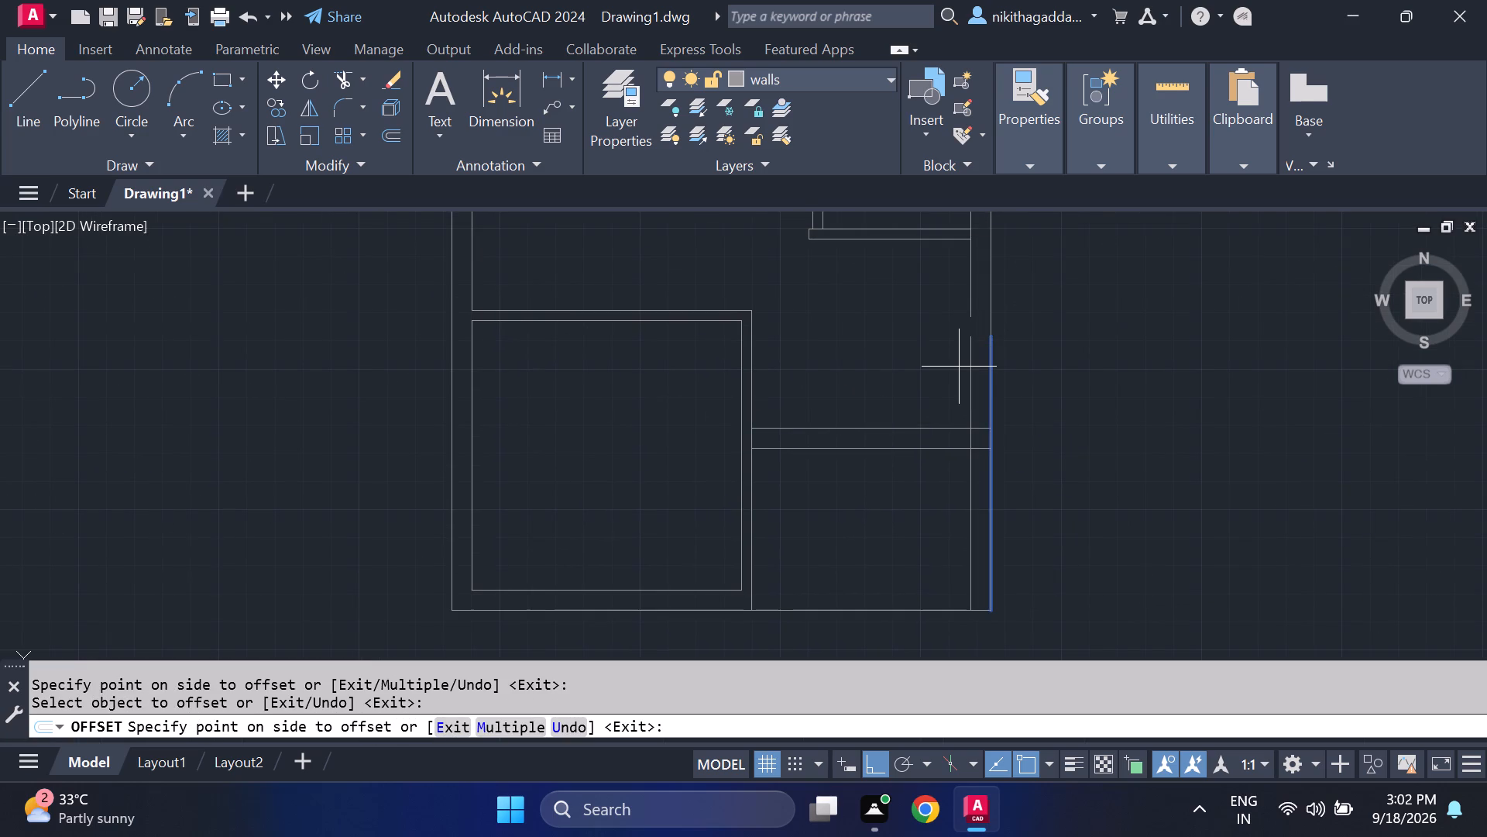
click(958, 367)
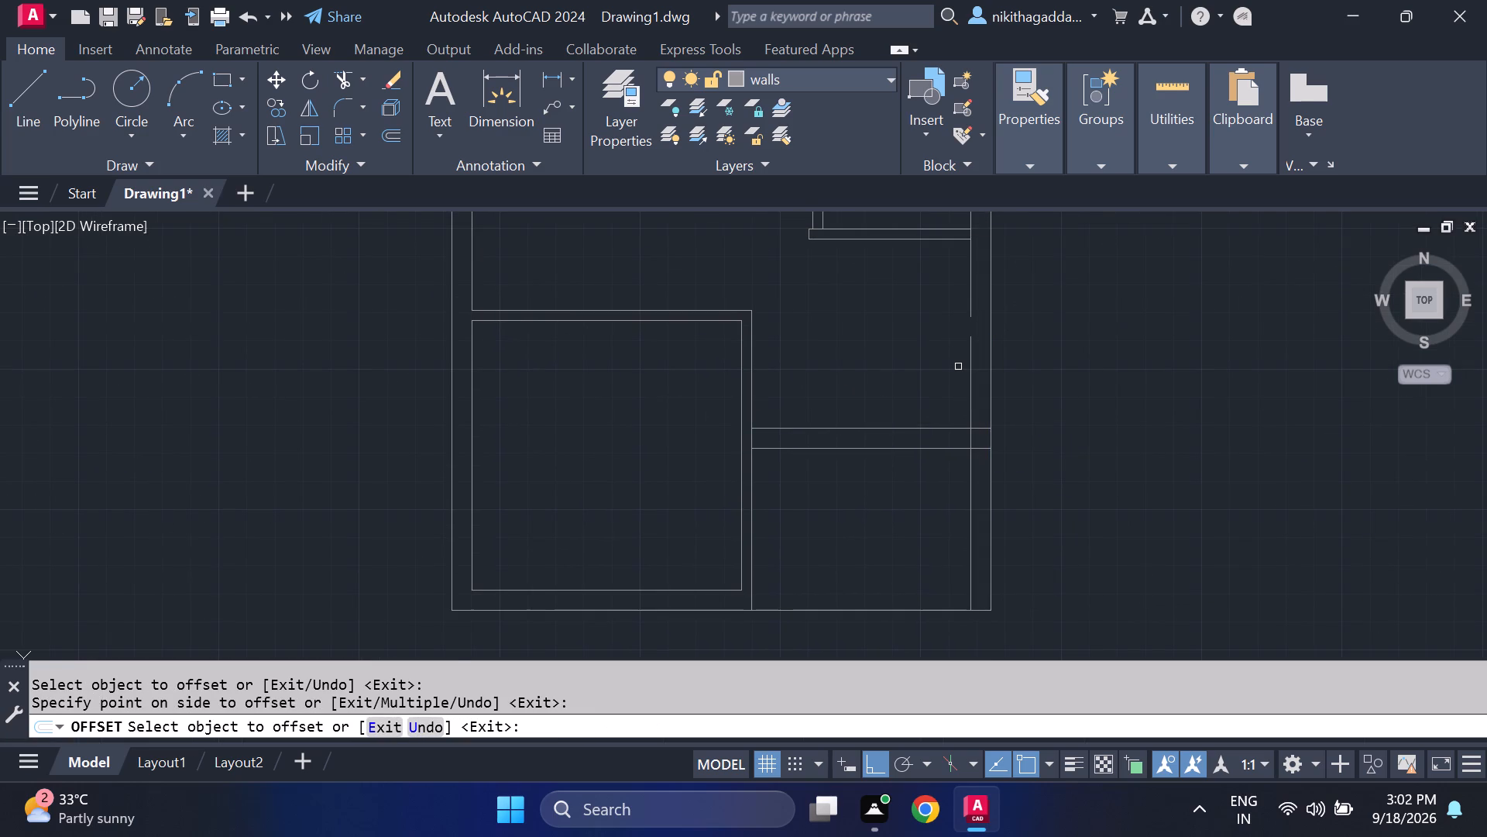
middle_drag(958, 367, 940, 457)
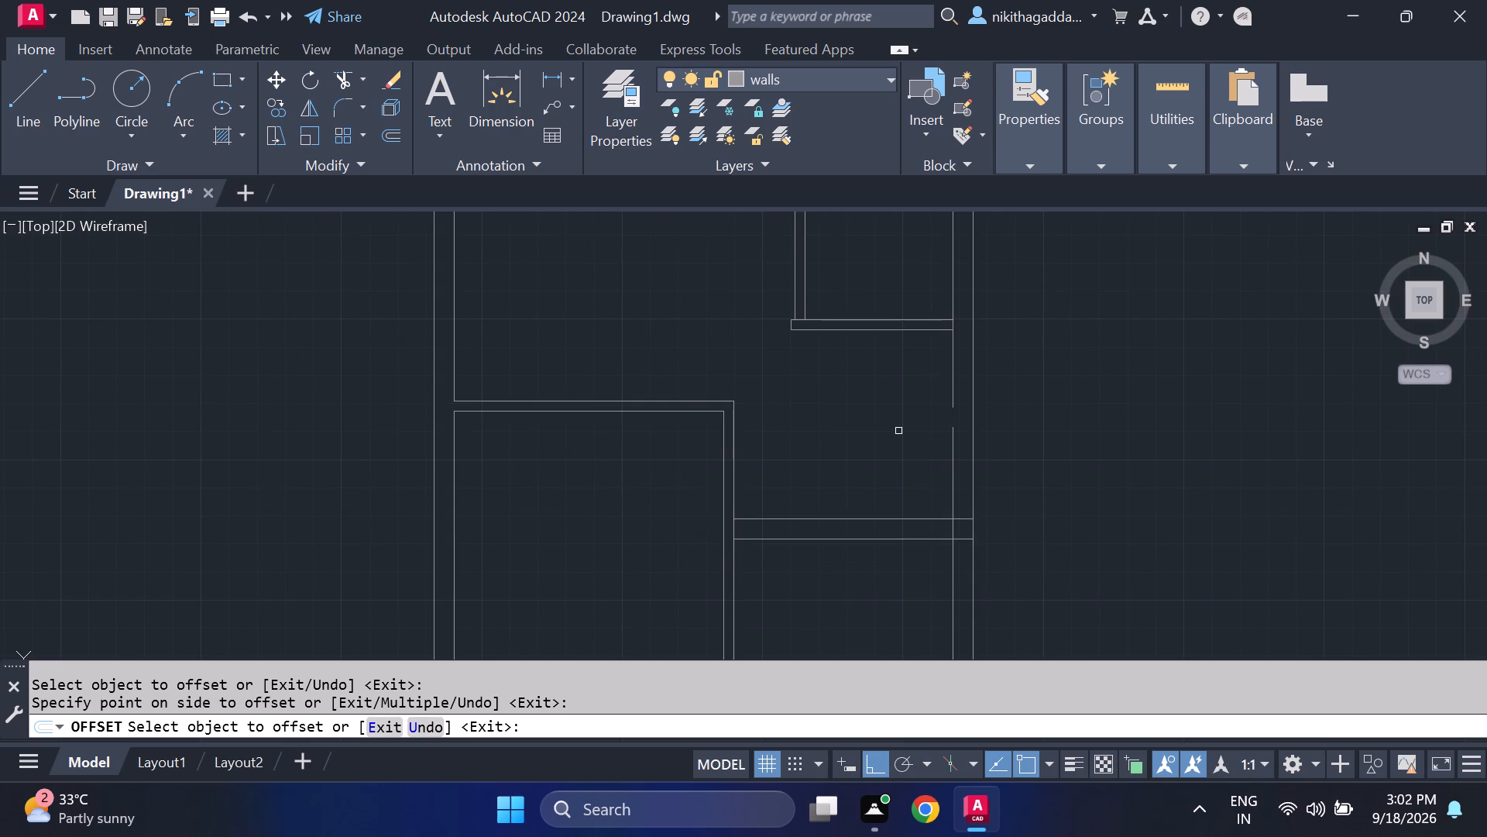
key(Escape)
Extend the right outer wall's upper inner line downward to close the gap with the new inner line.
text(ex)
key(Return)
click(953, 389)
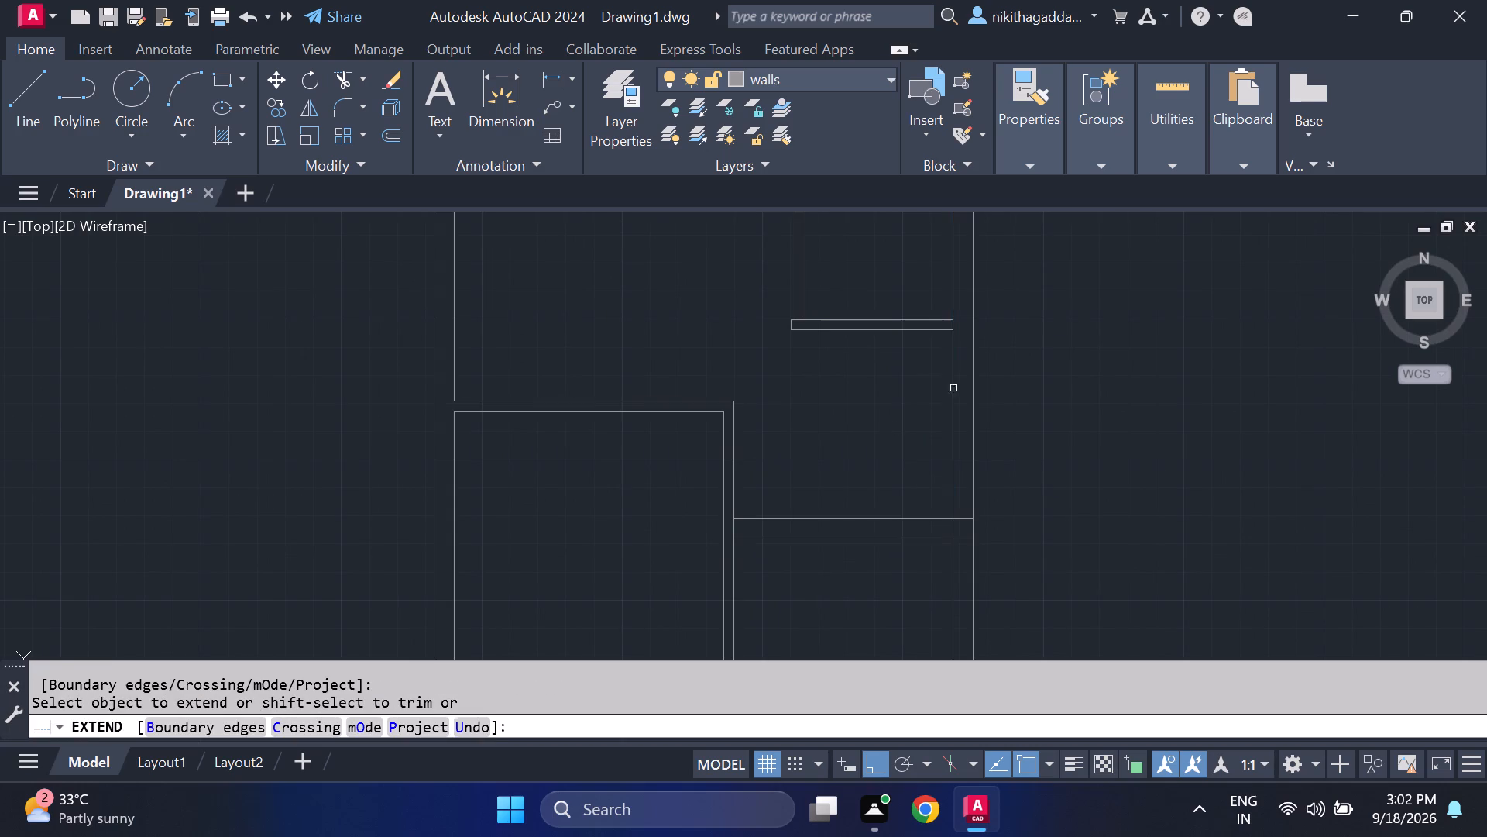
scroll(833, 465, down, 2)
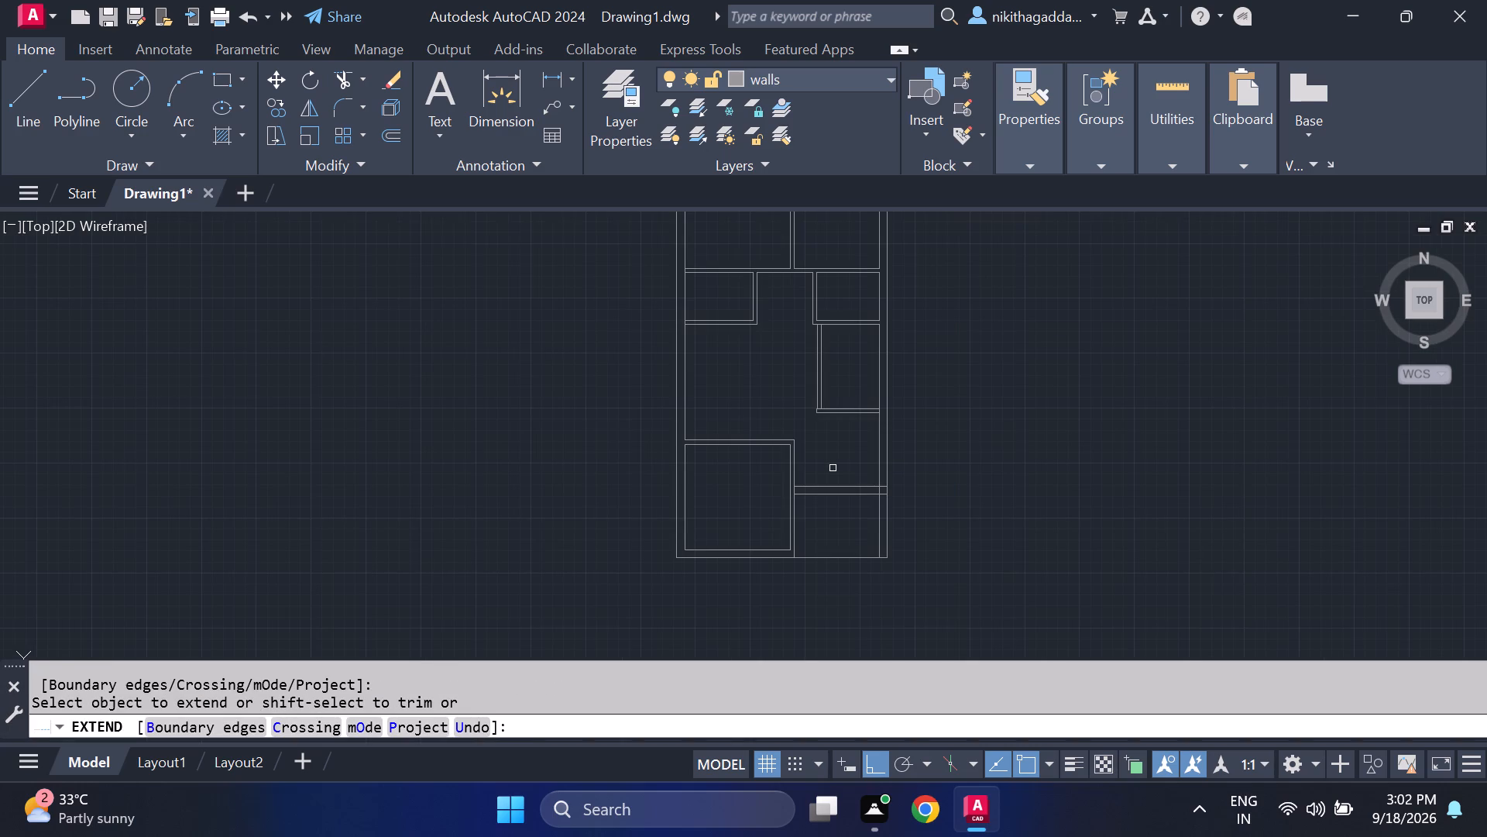
key(Escape)
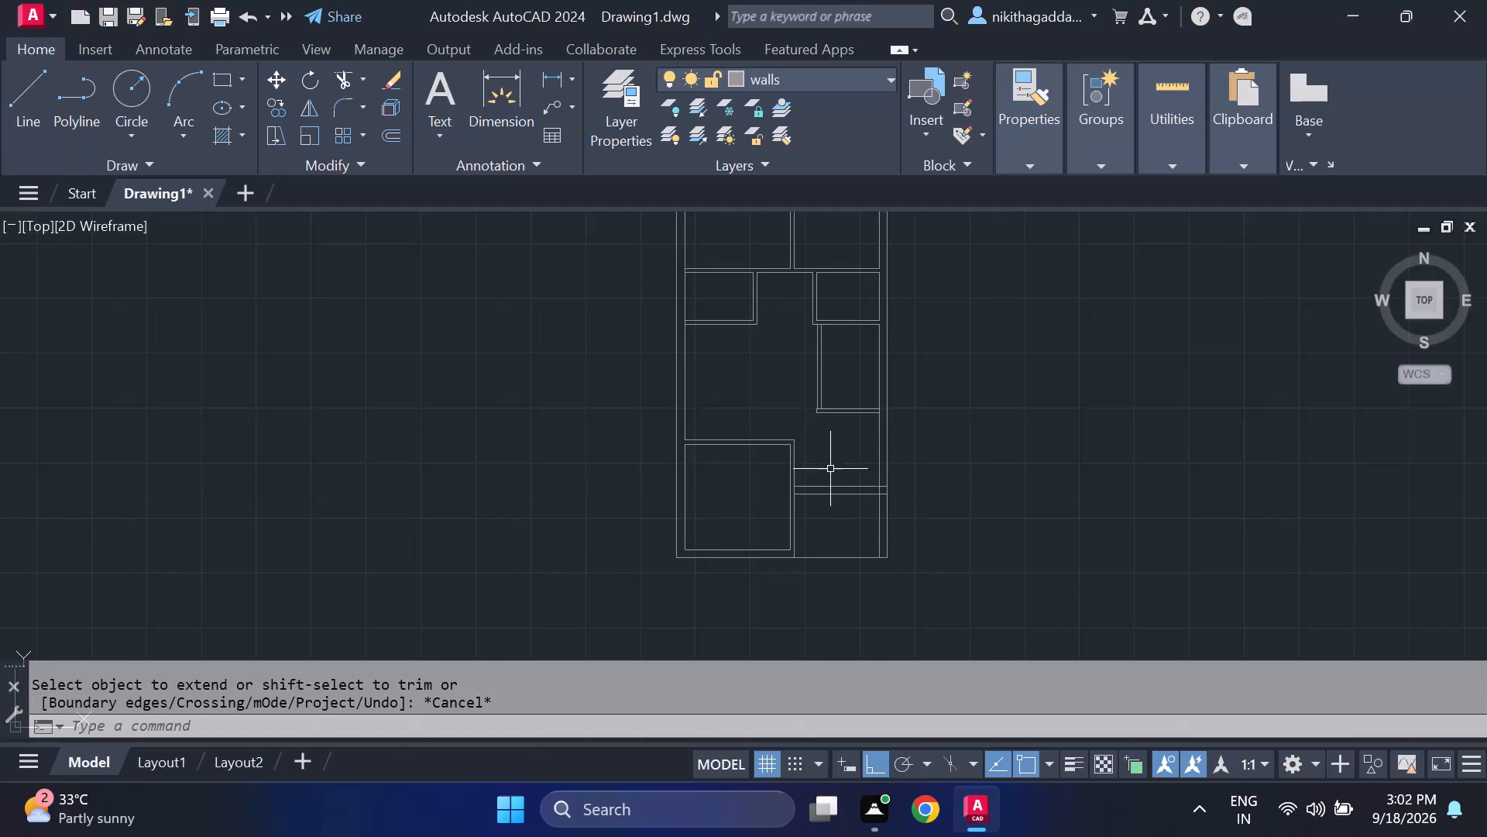
Add a horizontal linear dimension across the inside width of the bottom-left room.
scroll(840, 476, up, 1)
scroll(850, 564, up, 1)
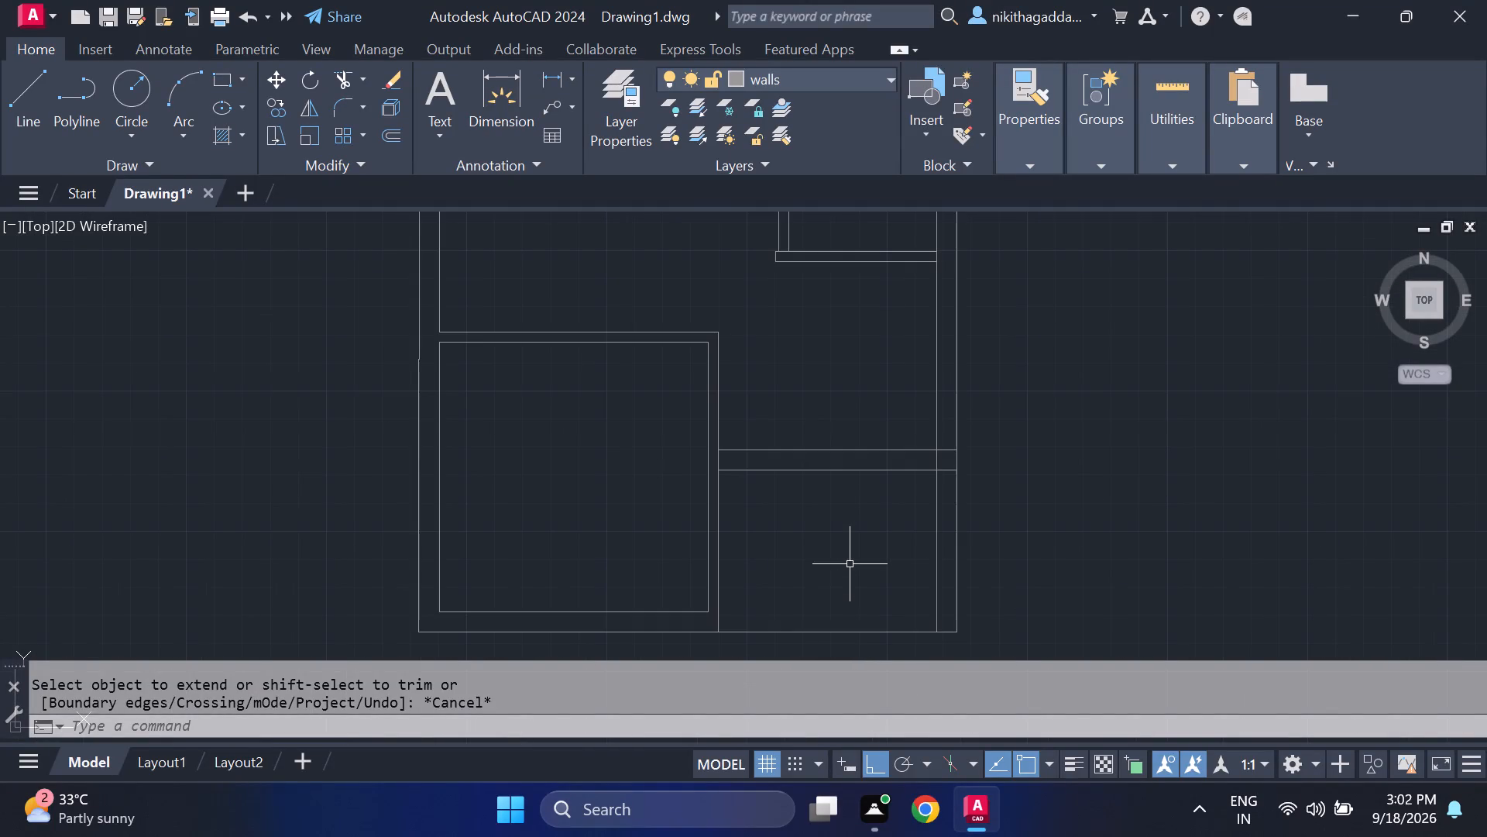
middle_drag(836, 558, 812, 499)
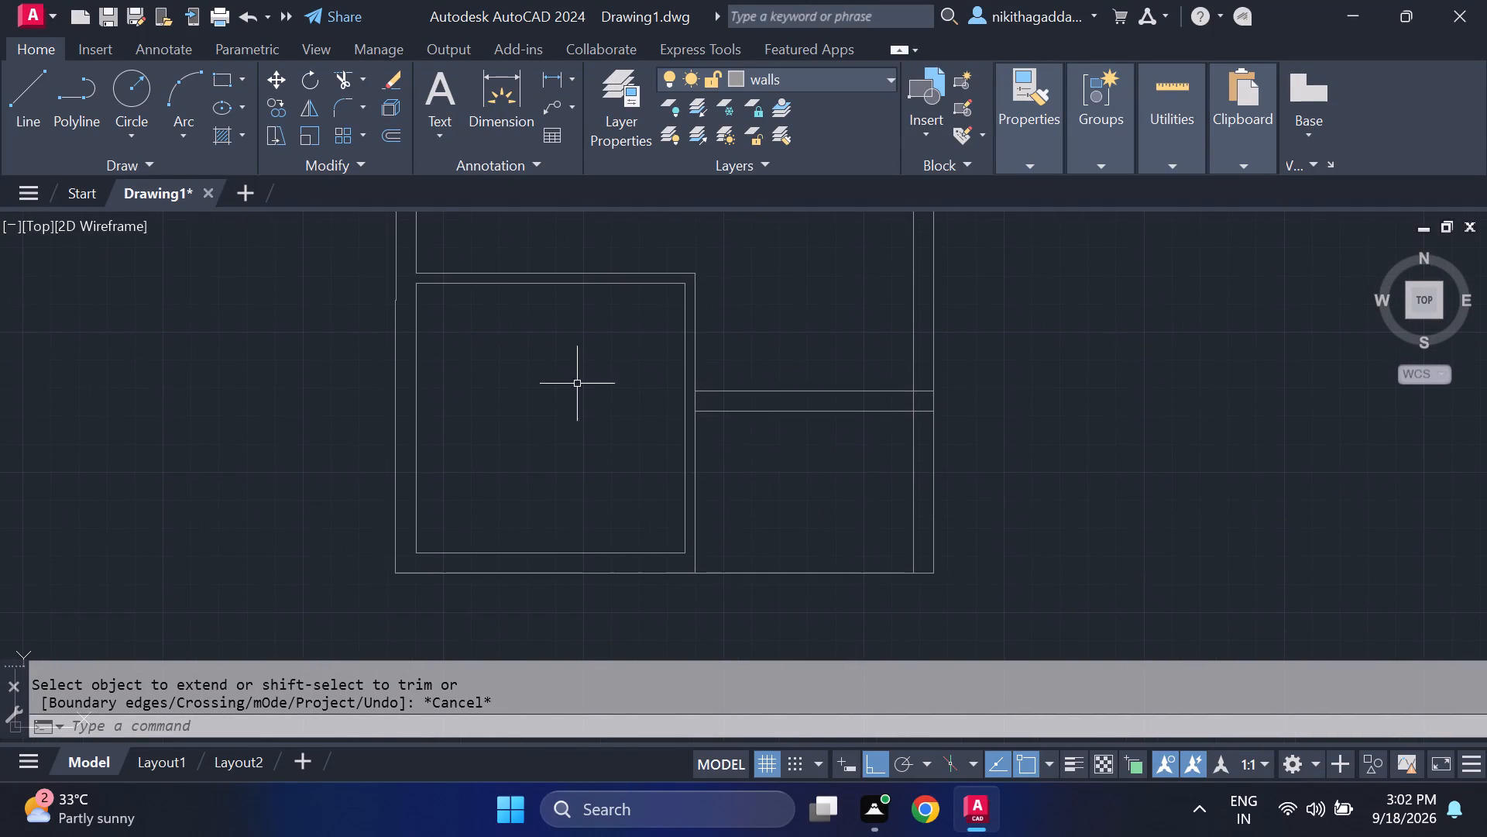
click(550, 77)
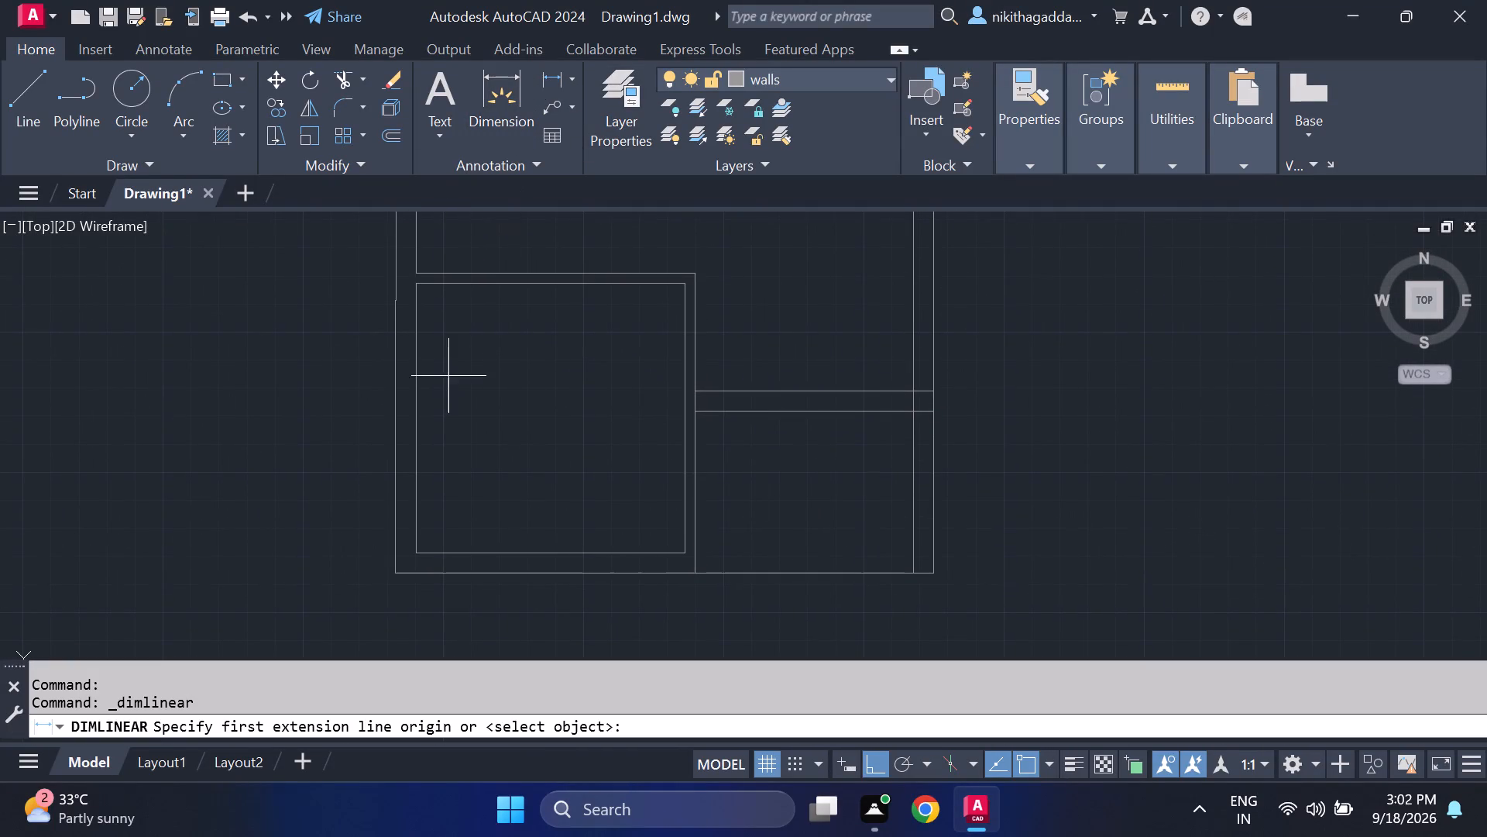
click(420, 437)
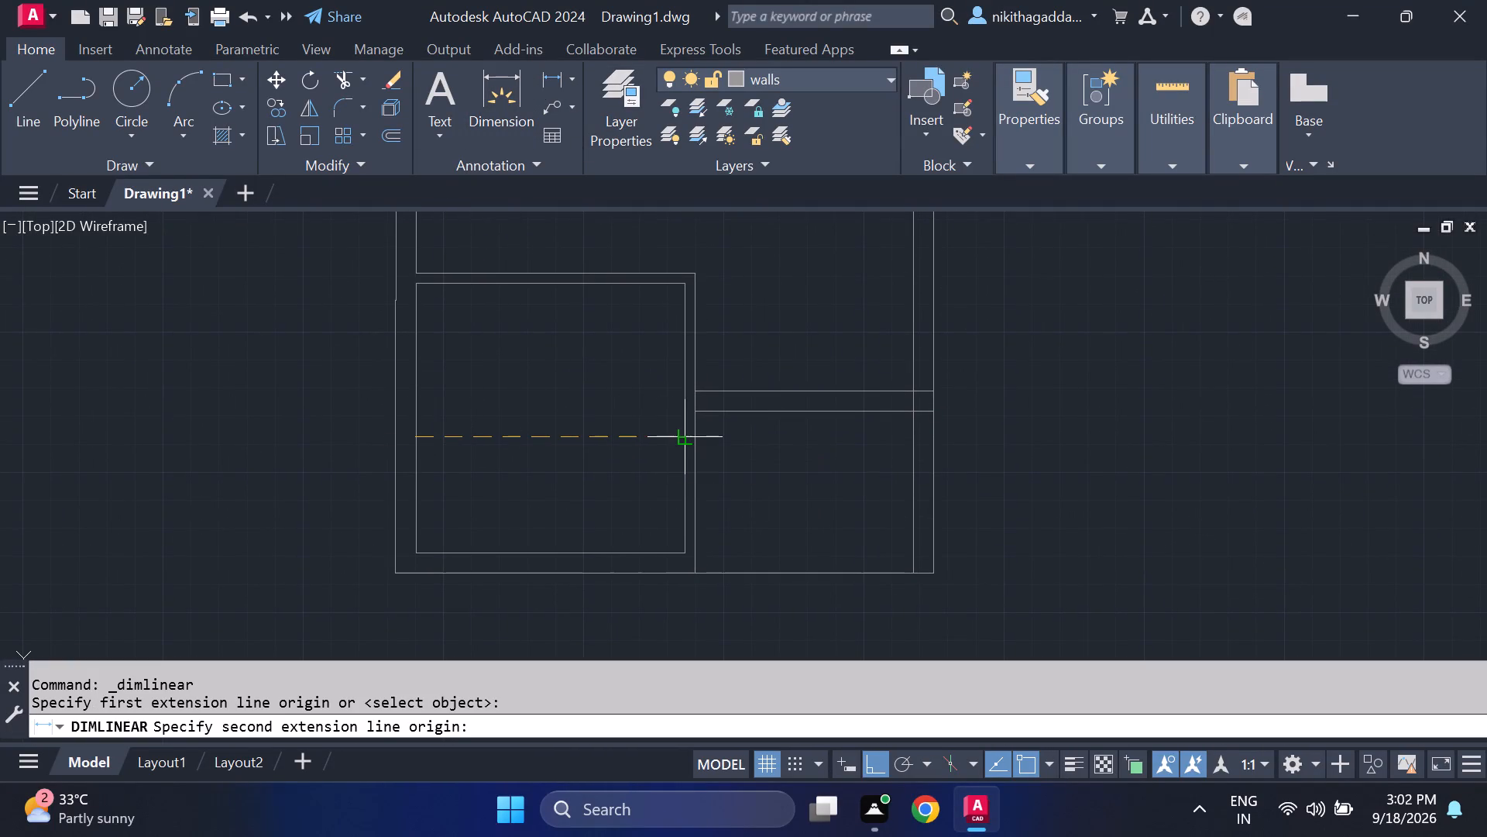
click(685, 441)
drag(567, 406, 569, 391)
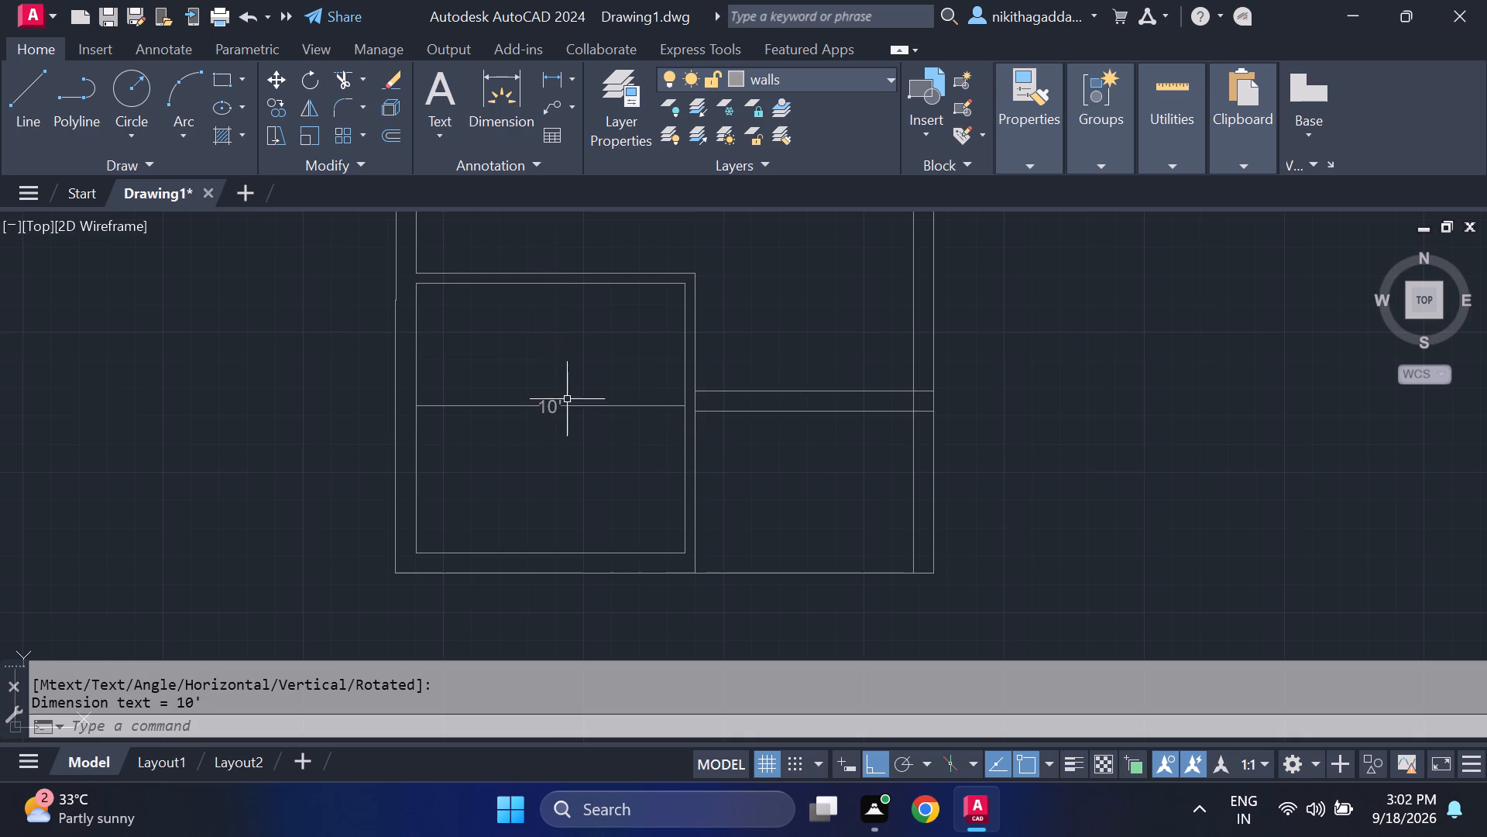
drag(569, 391, 589, 332)
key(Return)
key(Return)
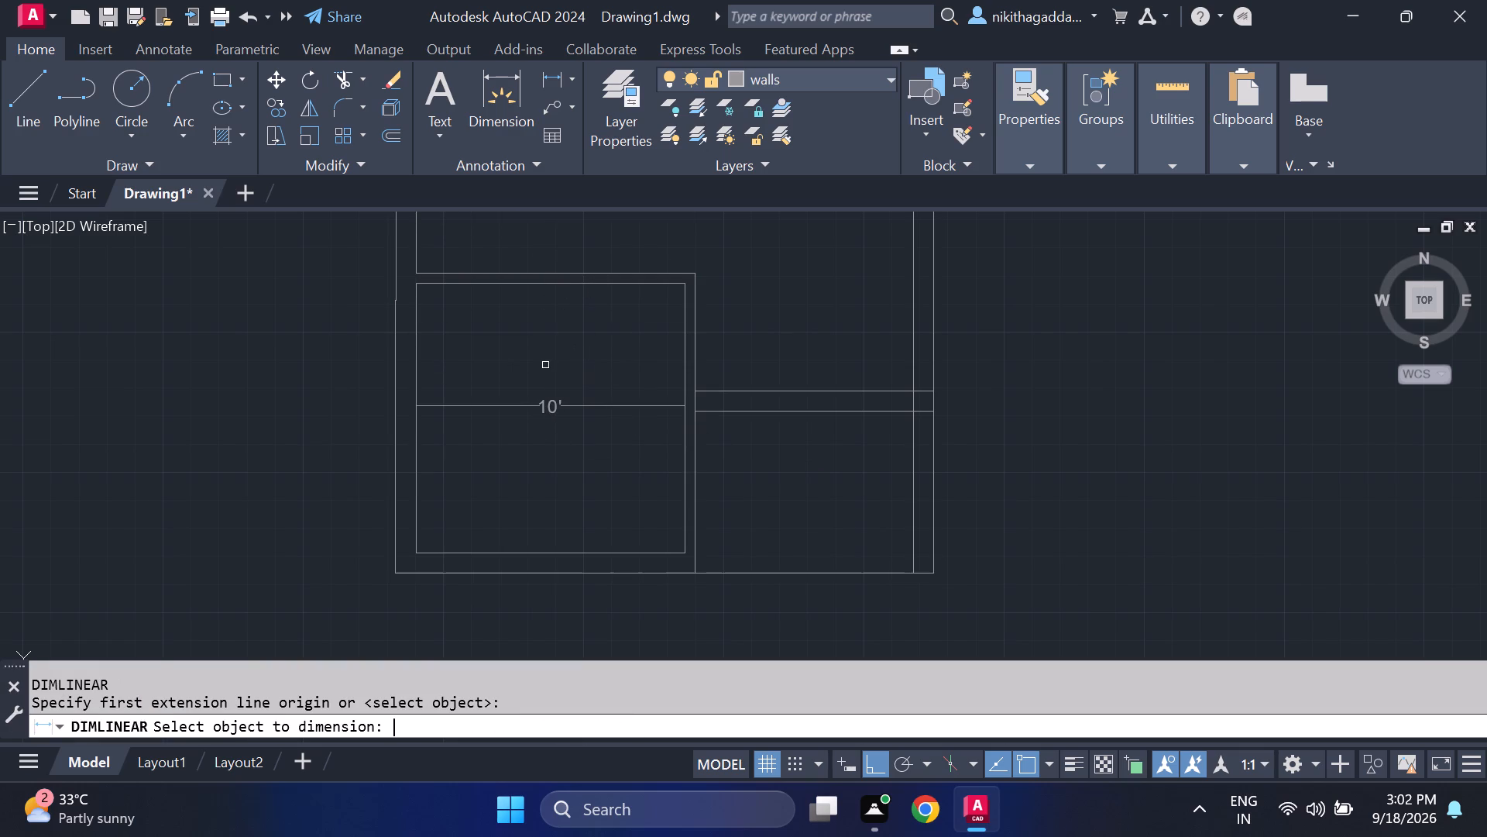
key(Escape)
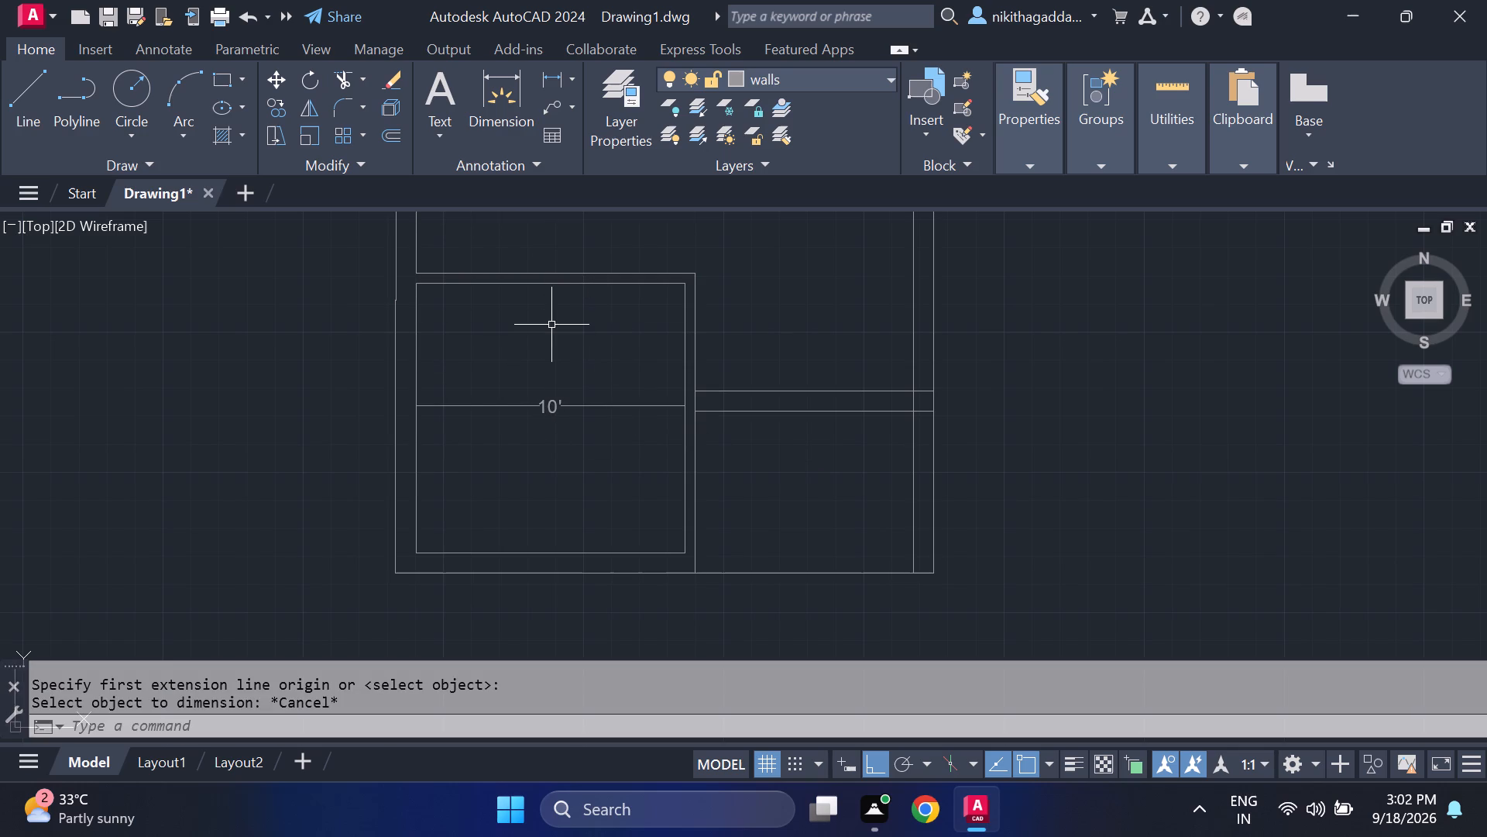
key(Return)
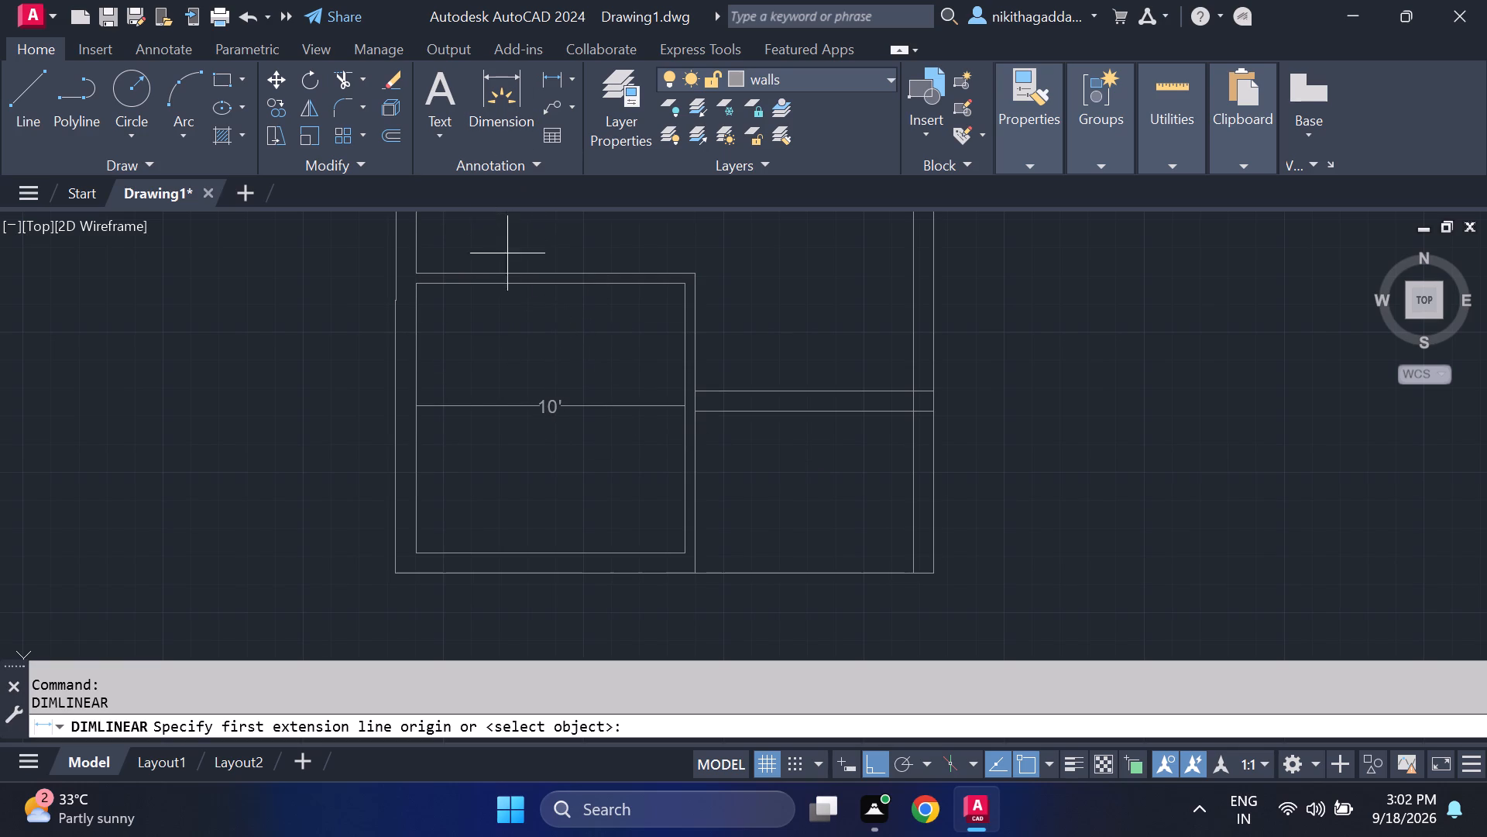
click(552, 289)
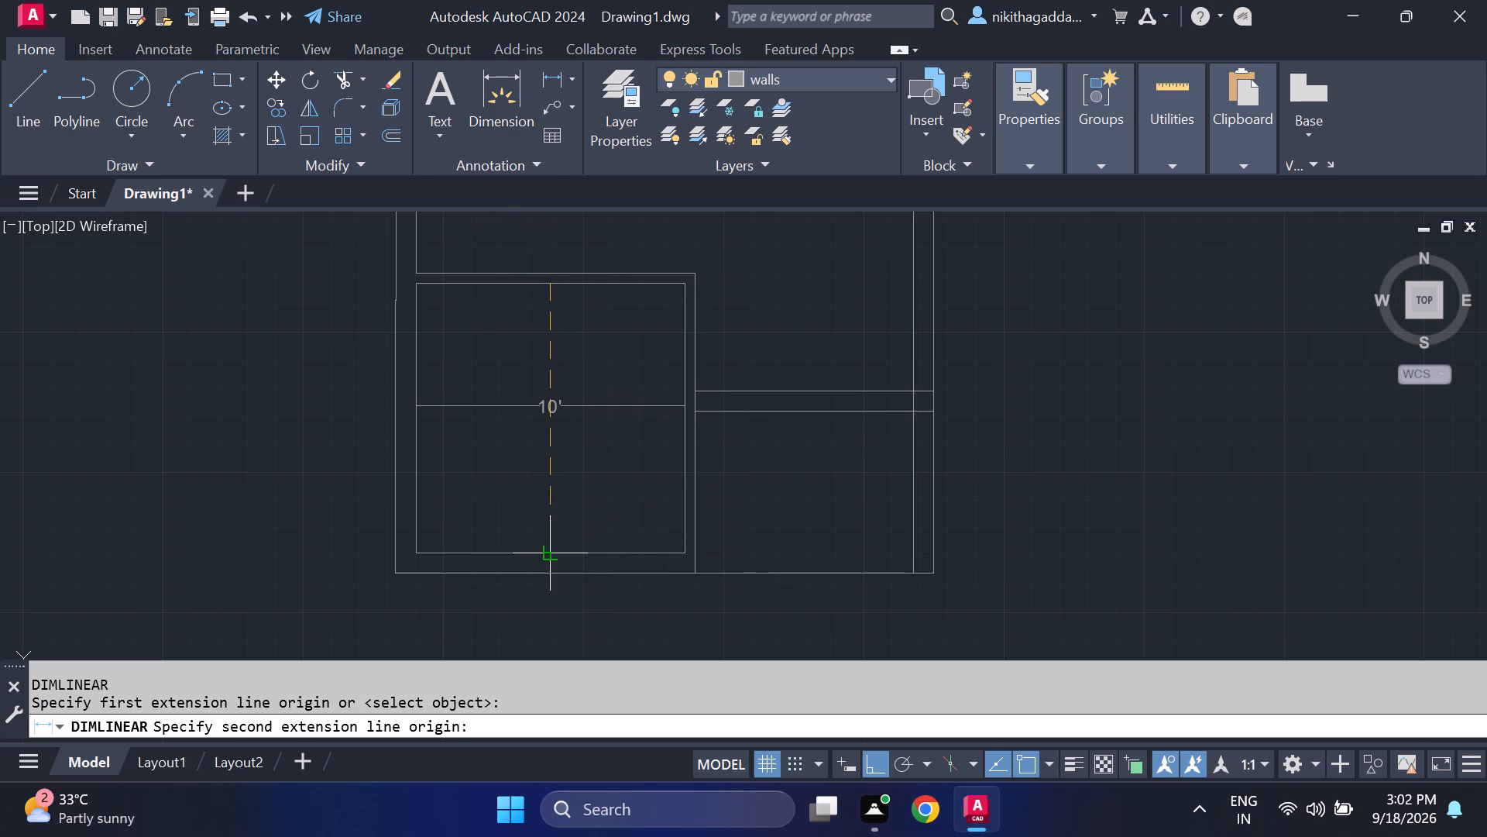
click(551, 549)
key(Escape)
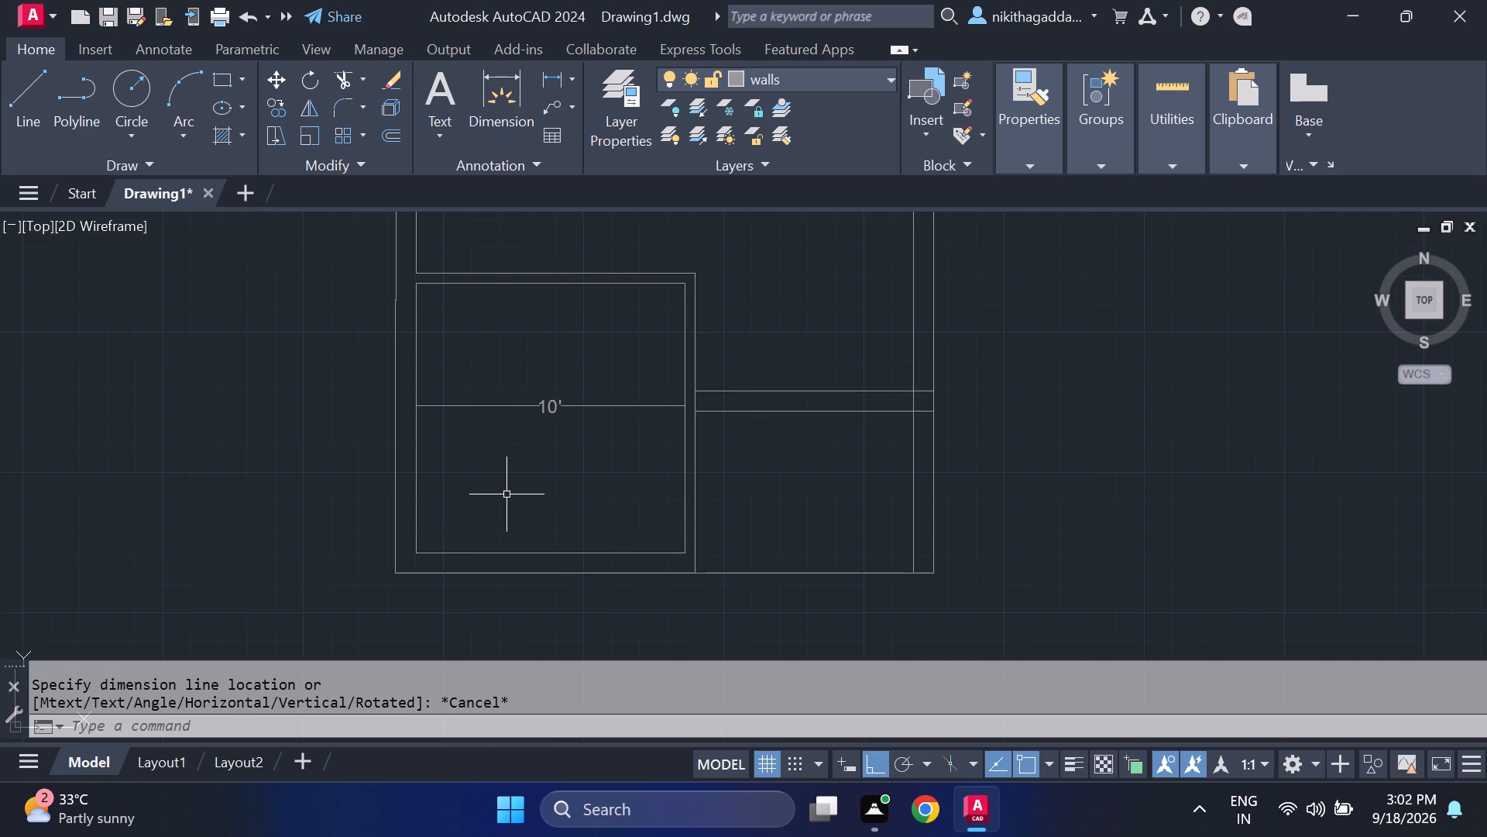
Delete the horizontal width dimension inside the bottom-left room.
drag(574, 394, 535, 425)
click(462, 480)
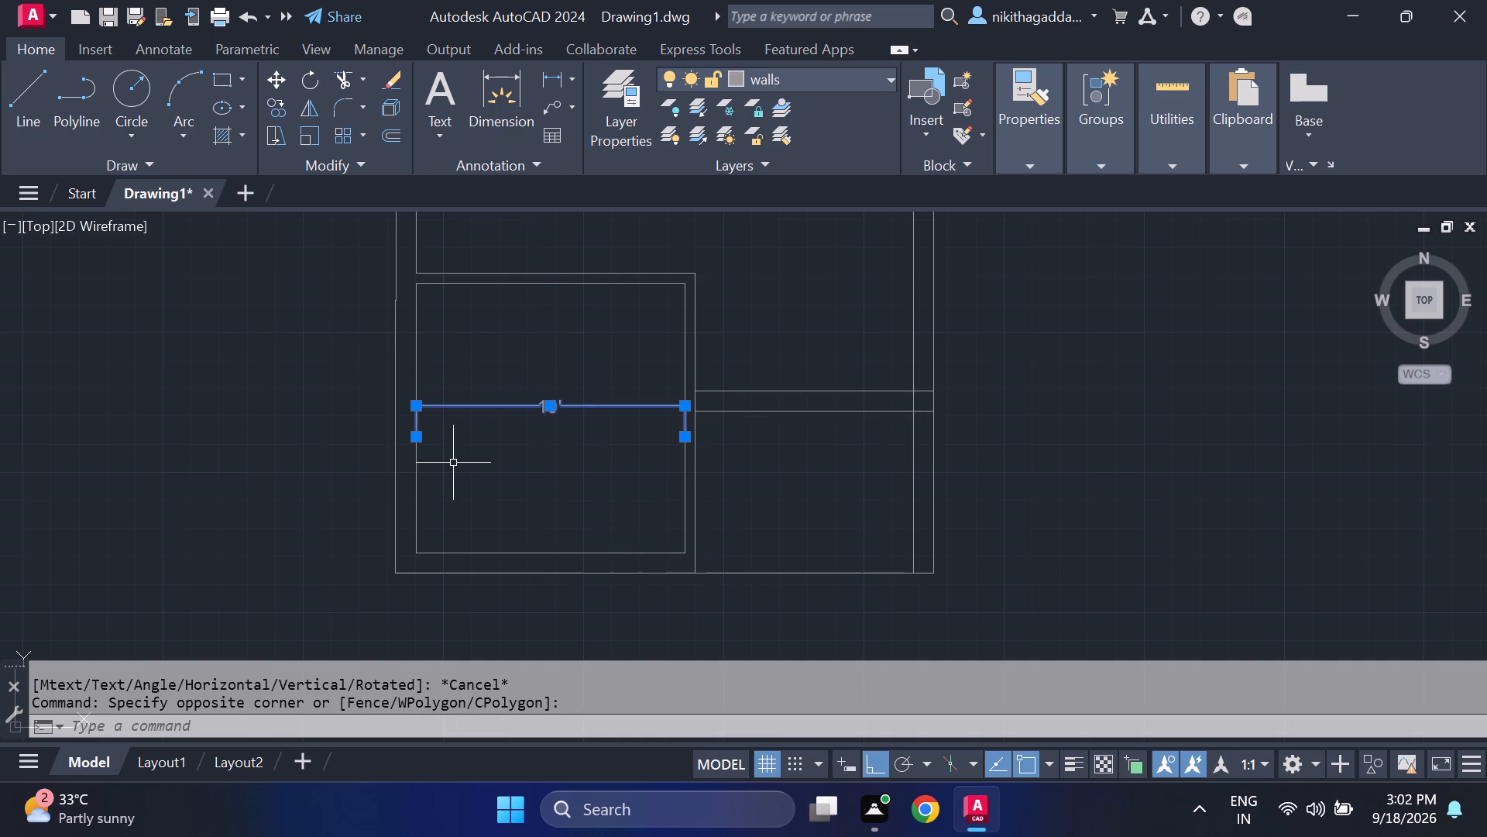
key(Delete)
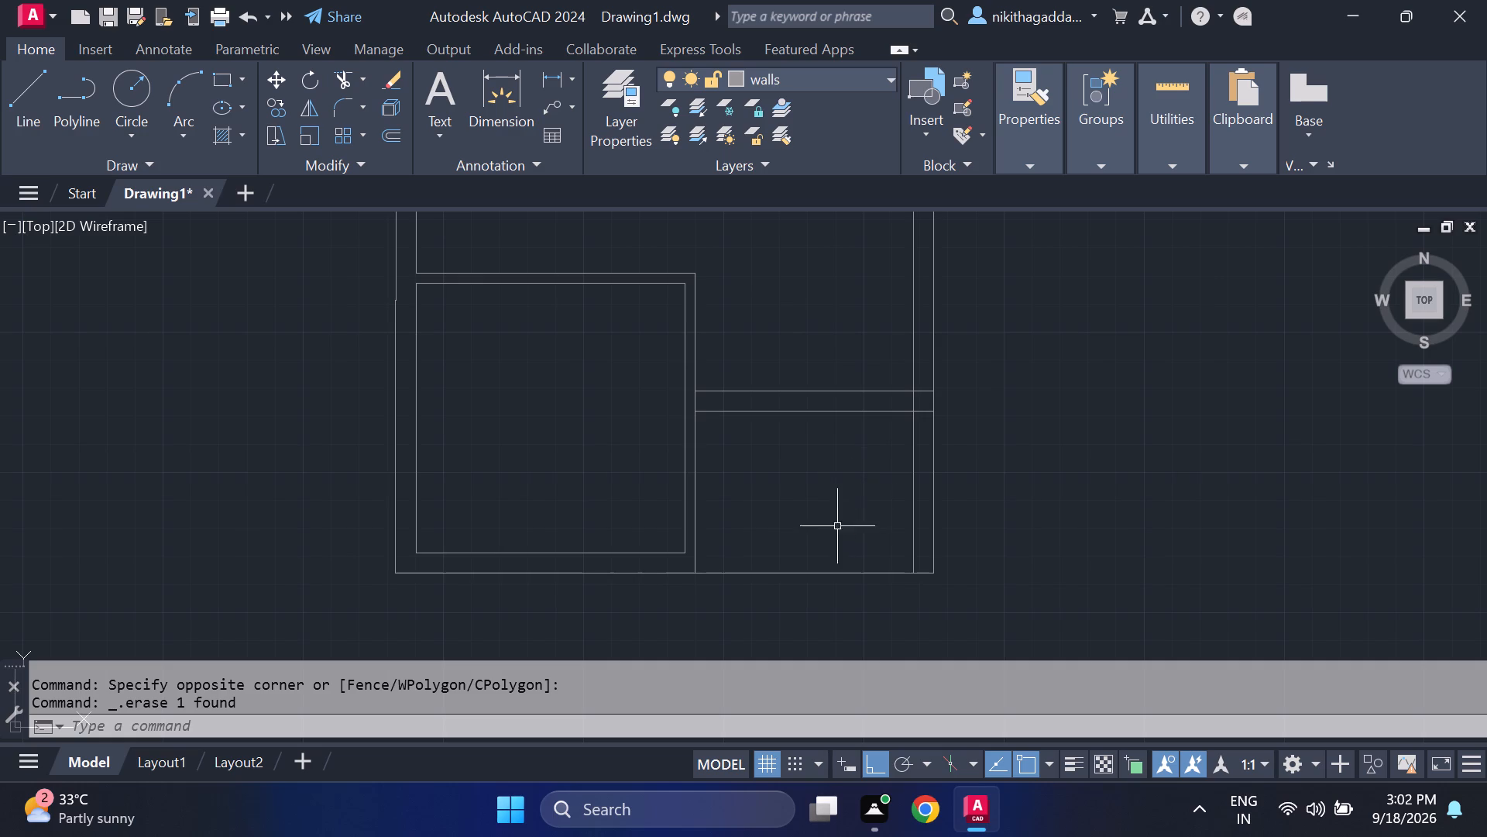
Move the short end line of the horizontal partition below the middle-right room slightly outward to the left.
middle_drag(827, 518, 797, 430)
scroll(798, 464, up, 1)
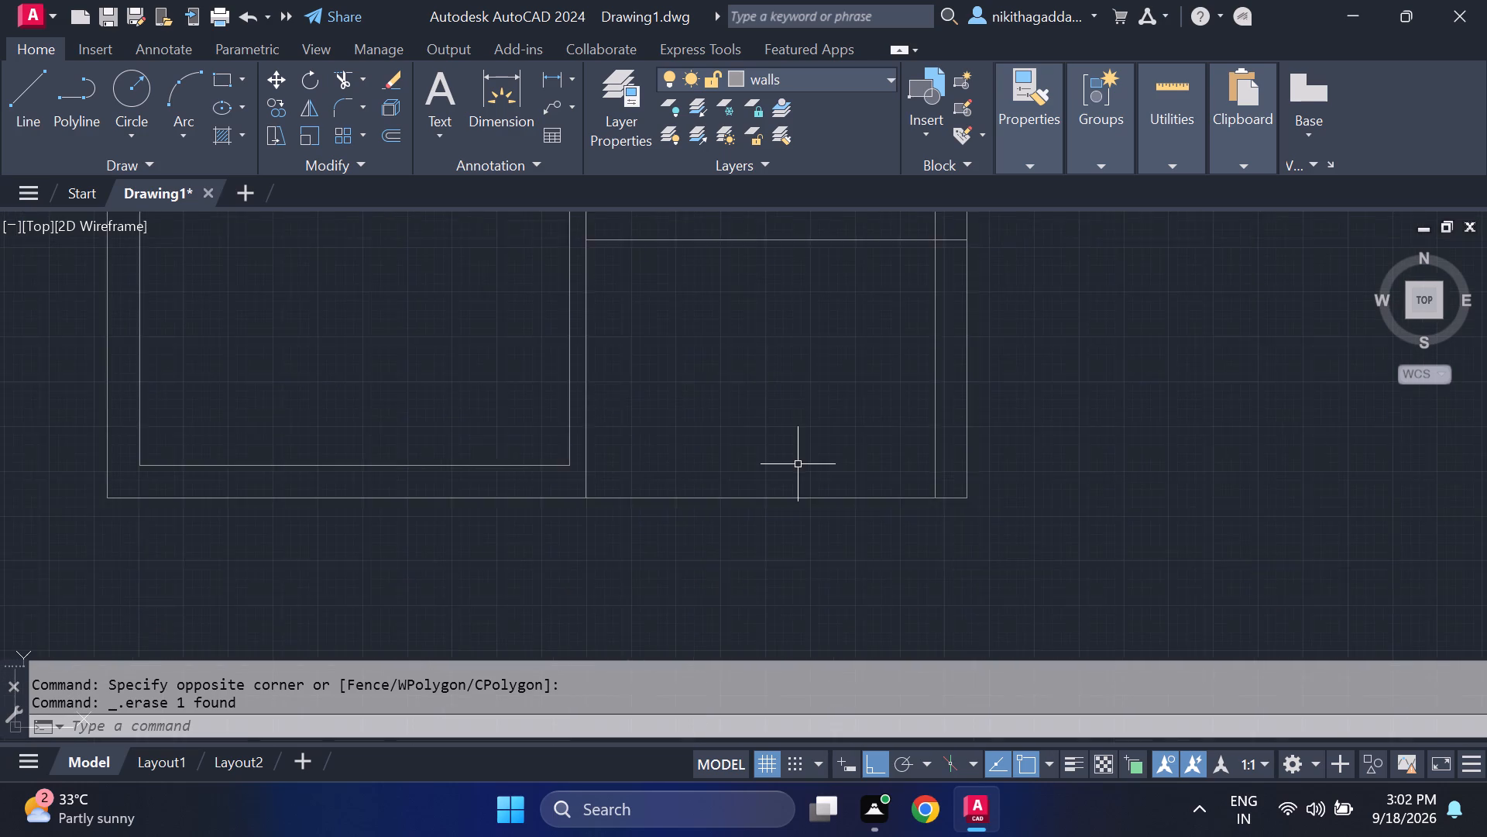
scroll(798, 464, up, 1)
scroll(794, 456, down, 2)
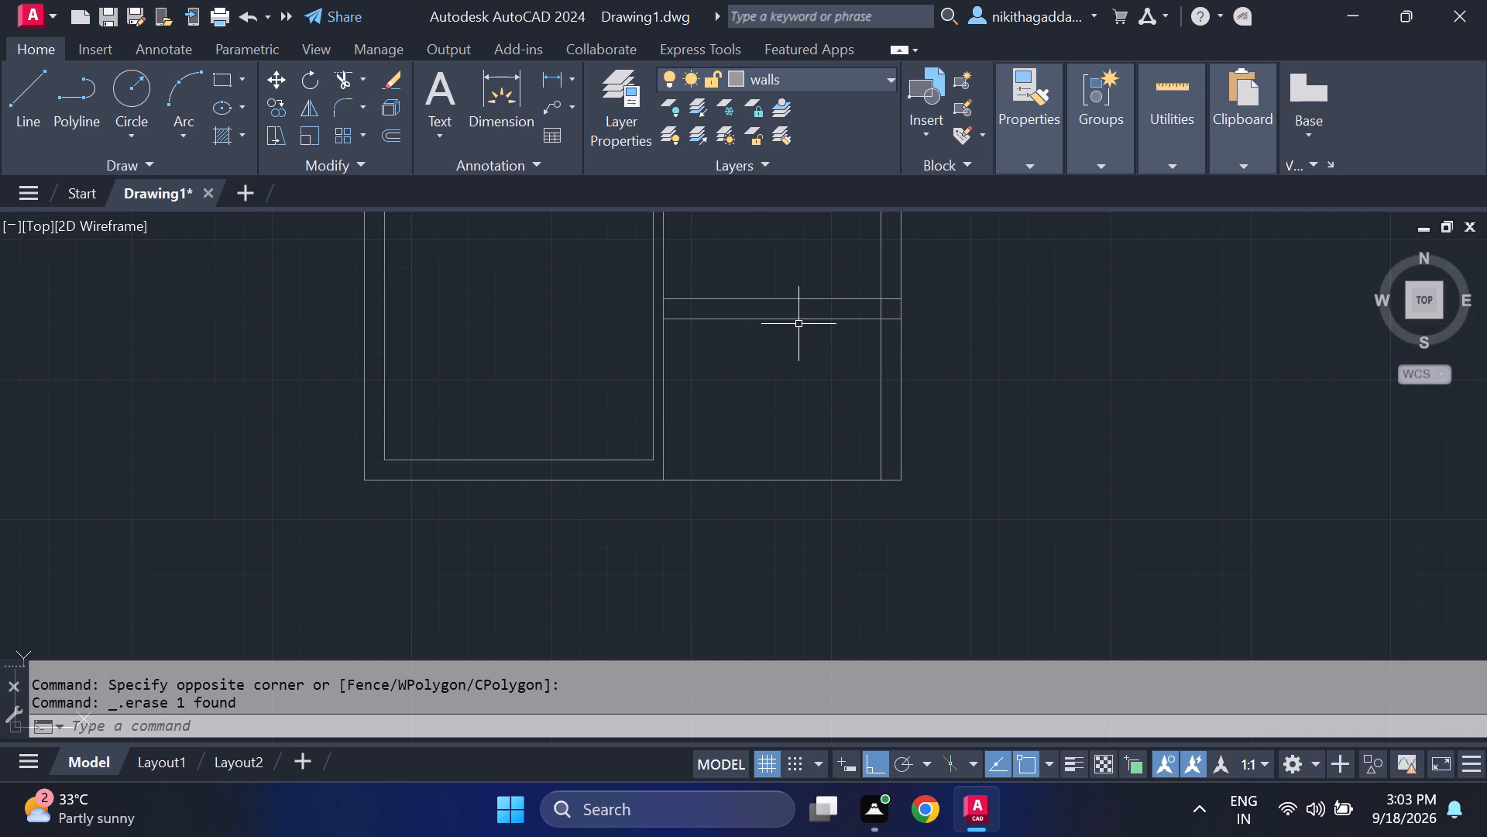
scroll(798, 324, down, 2)
middle_drag(806, 343, 811, 381)
scroll(785, 280, up, 1)
middle_drag(776, 299, 783, 346)
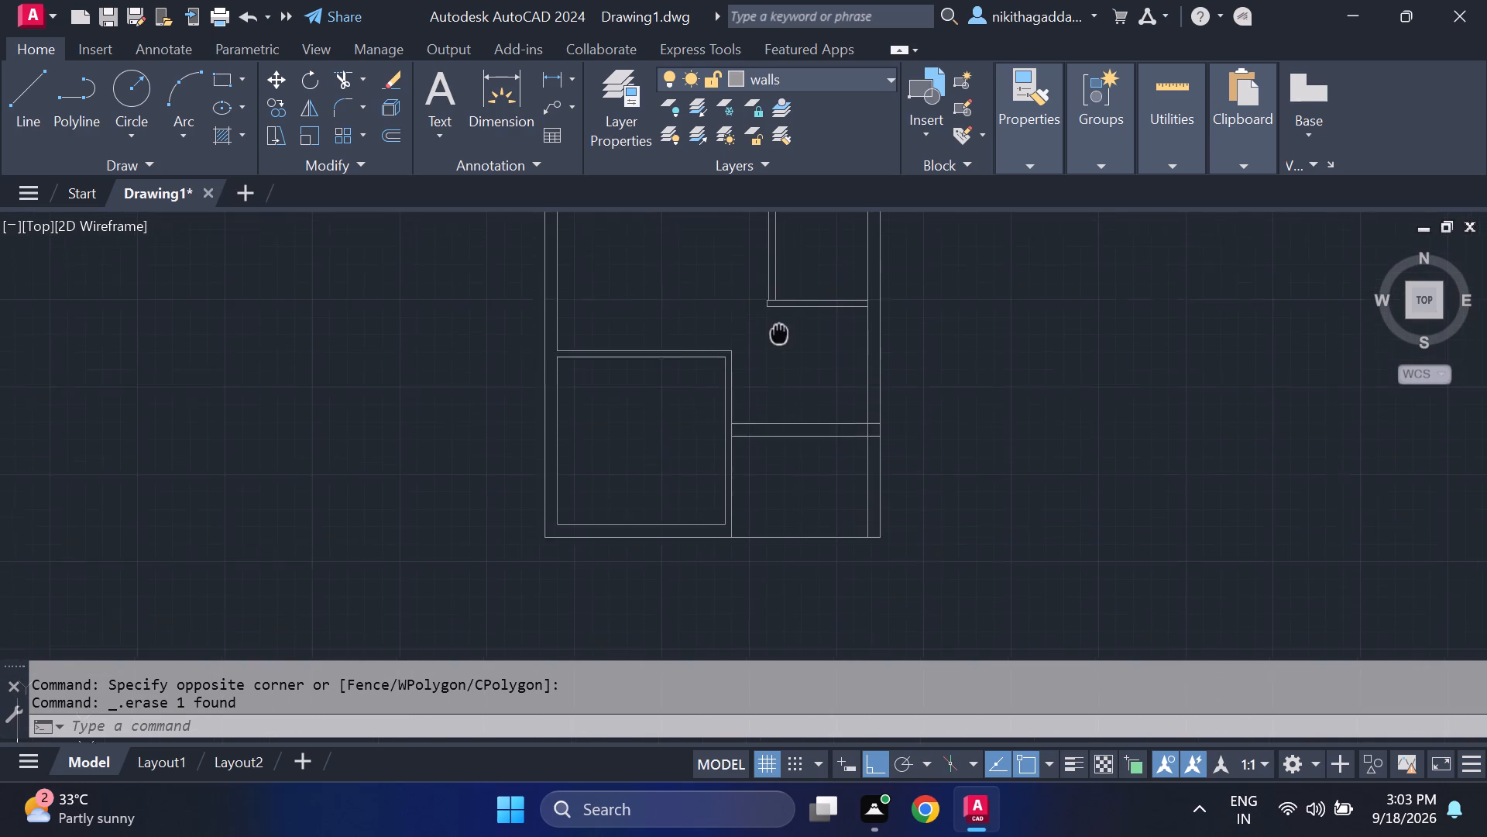
middle_drag(783, 346, 793, 376)
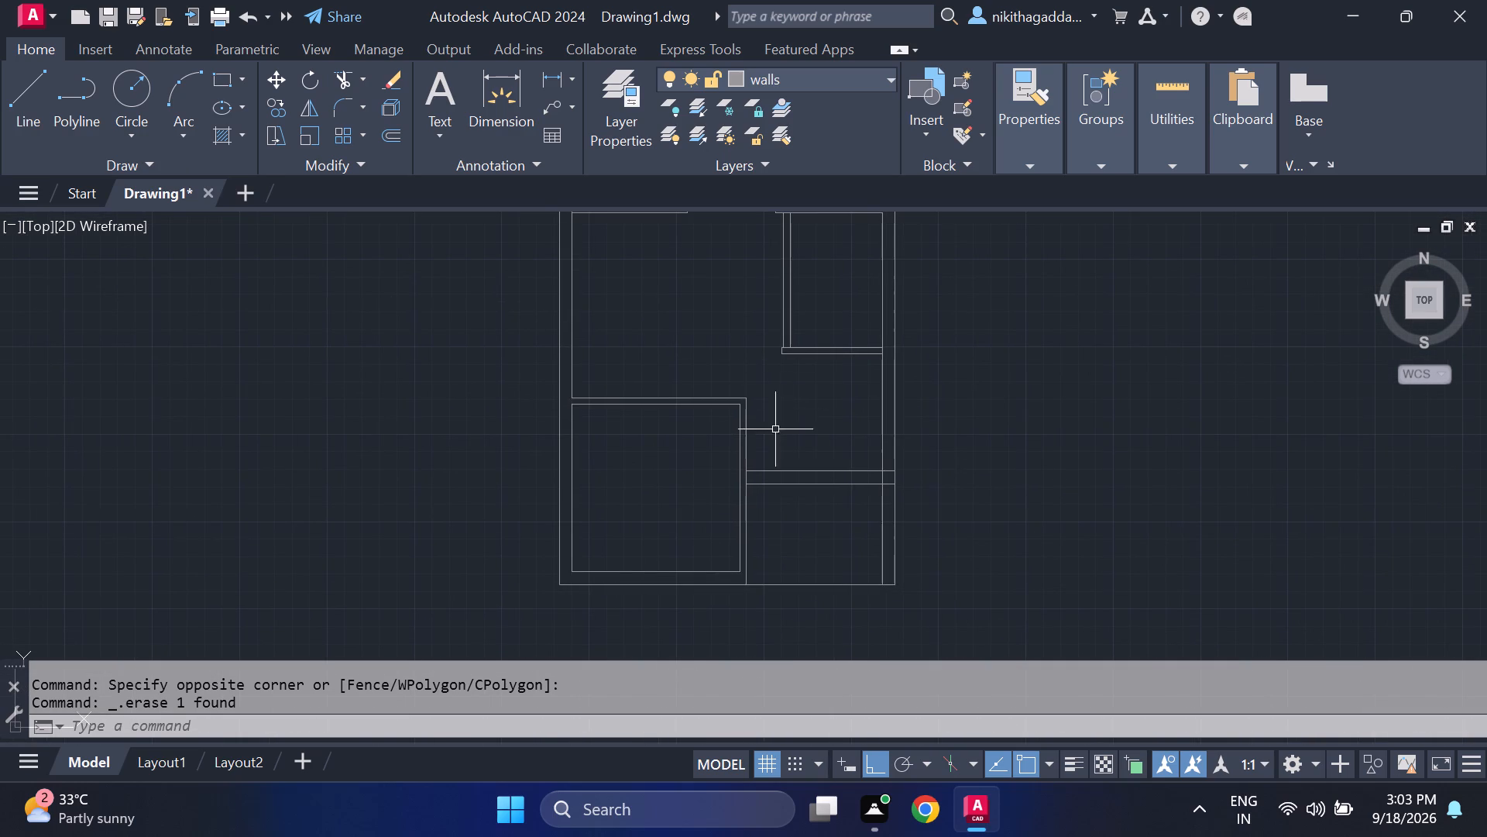
scroll(788, 338, up, 4)
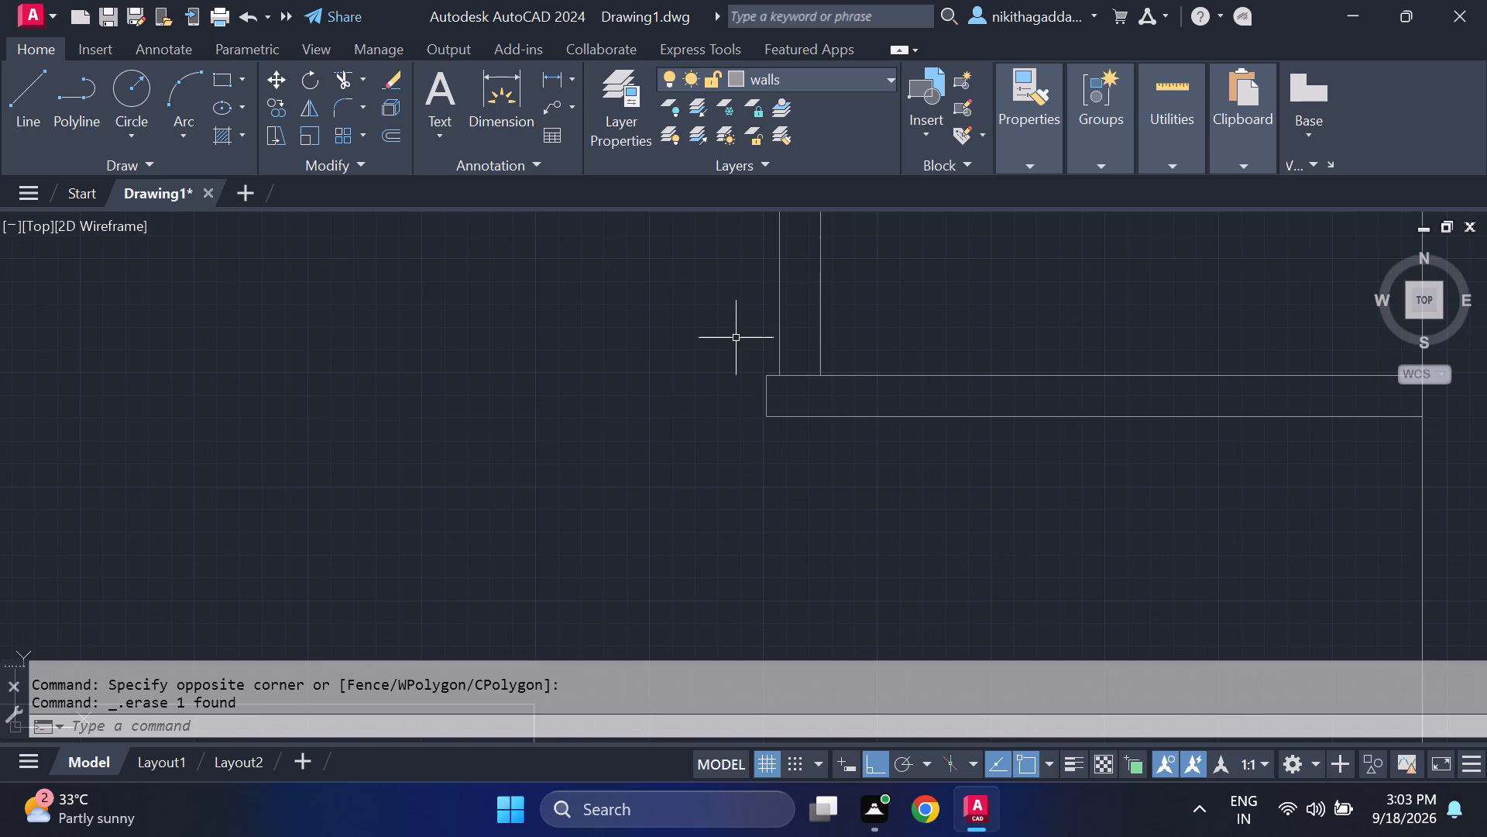
key(m)
key(Return)
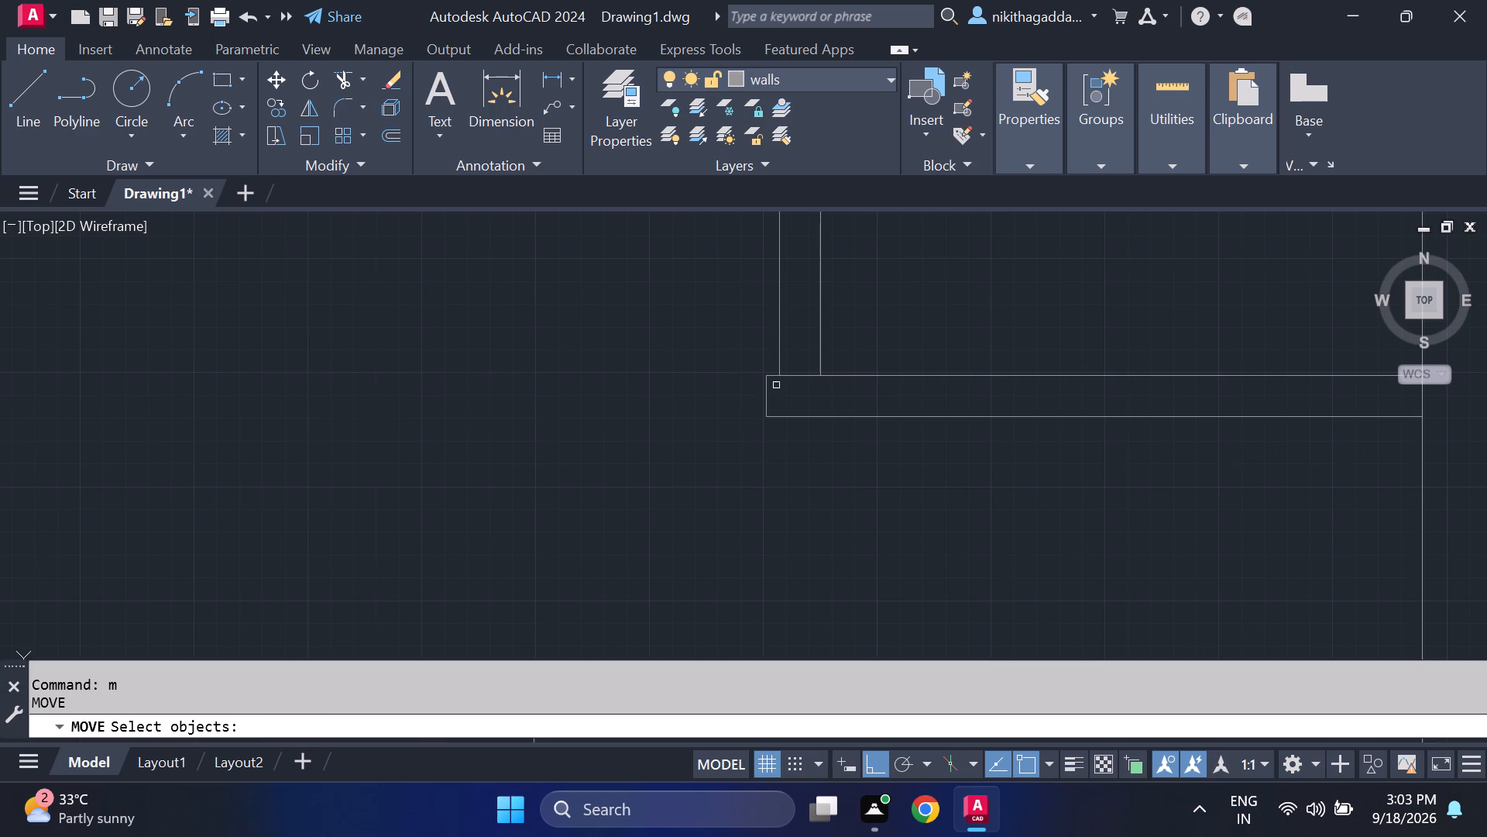
click(768, 400)
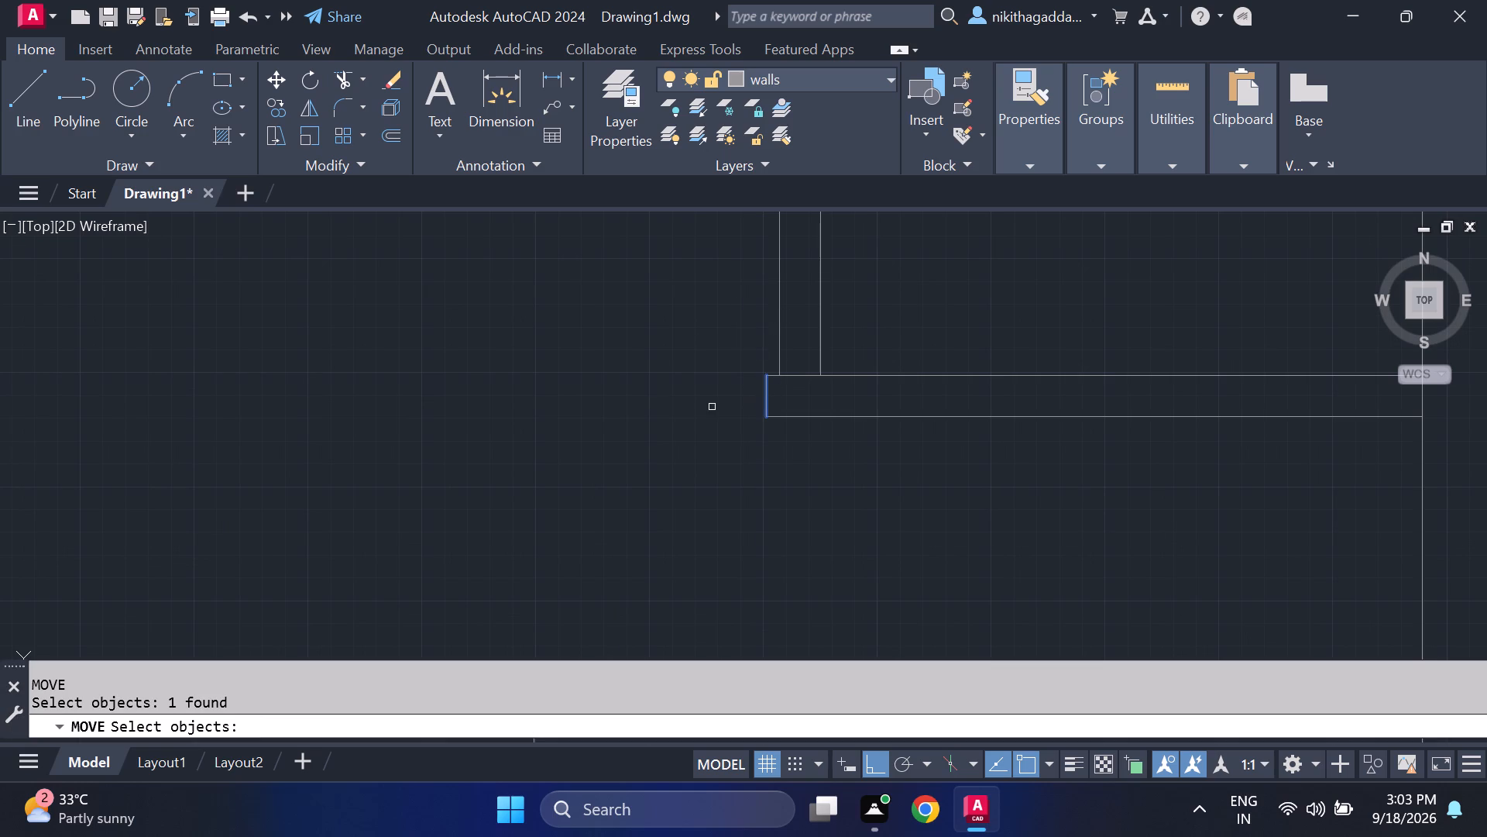
key(Return)
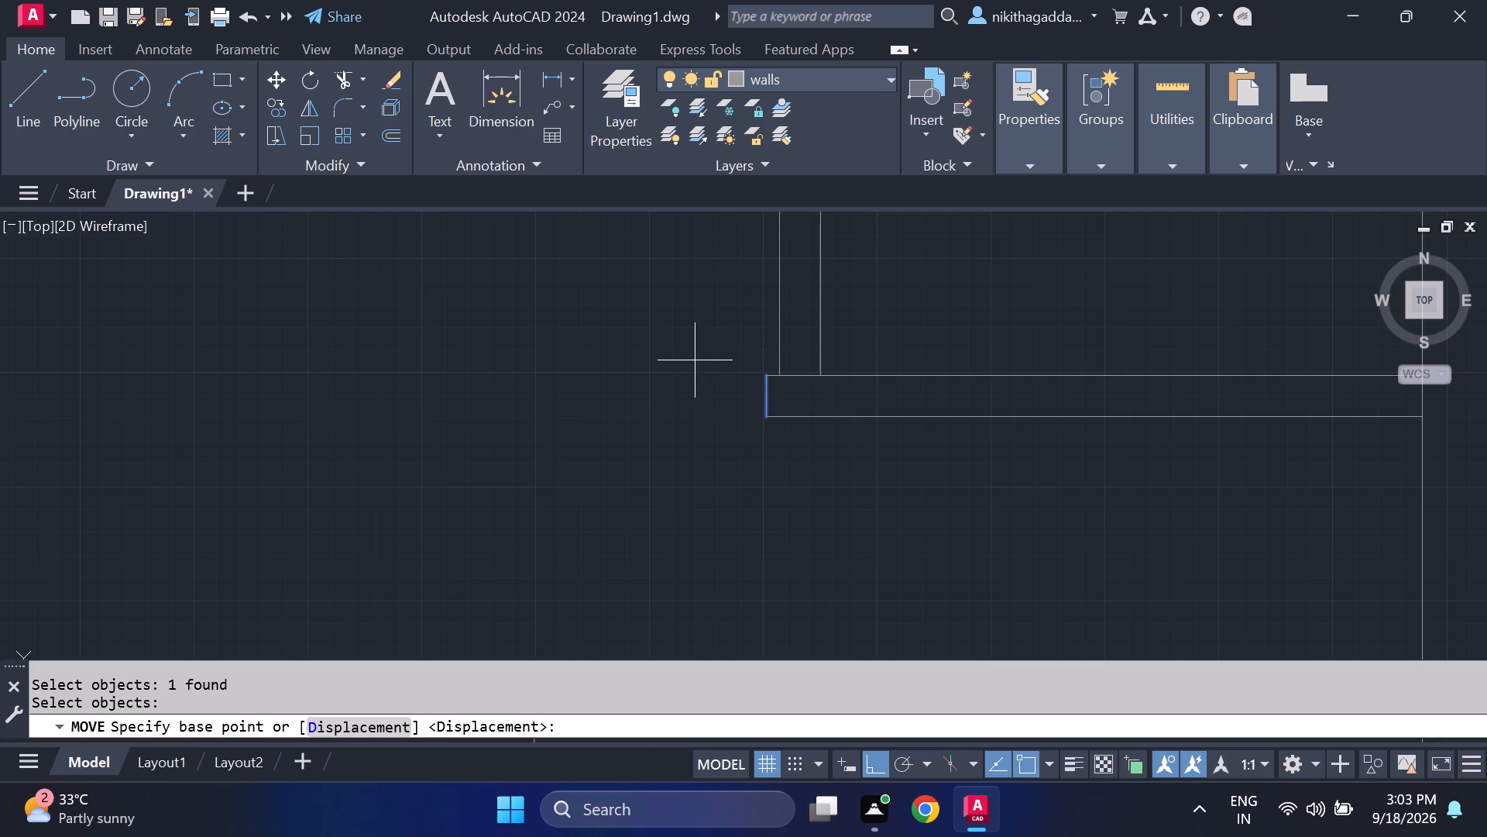
click(763, 382)
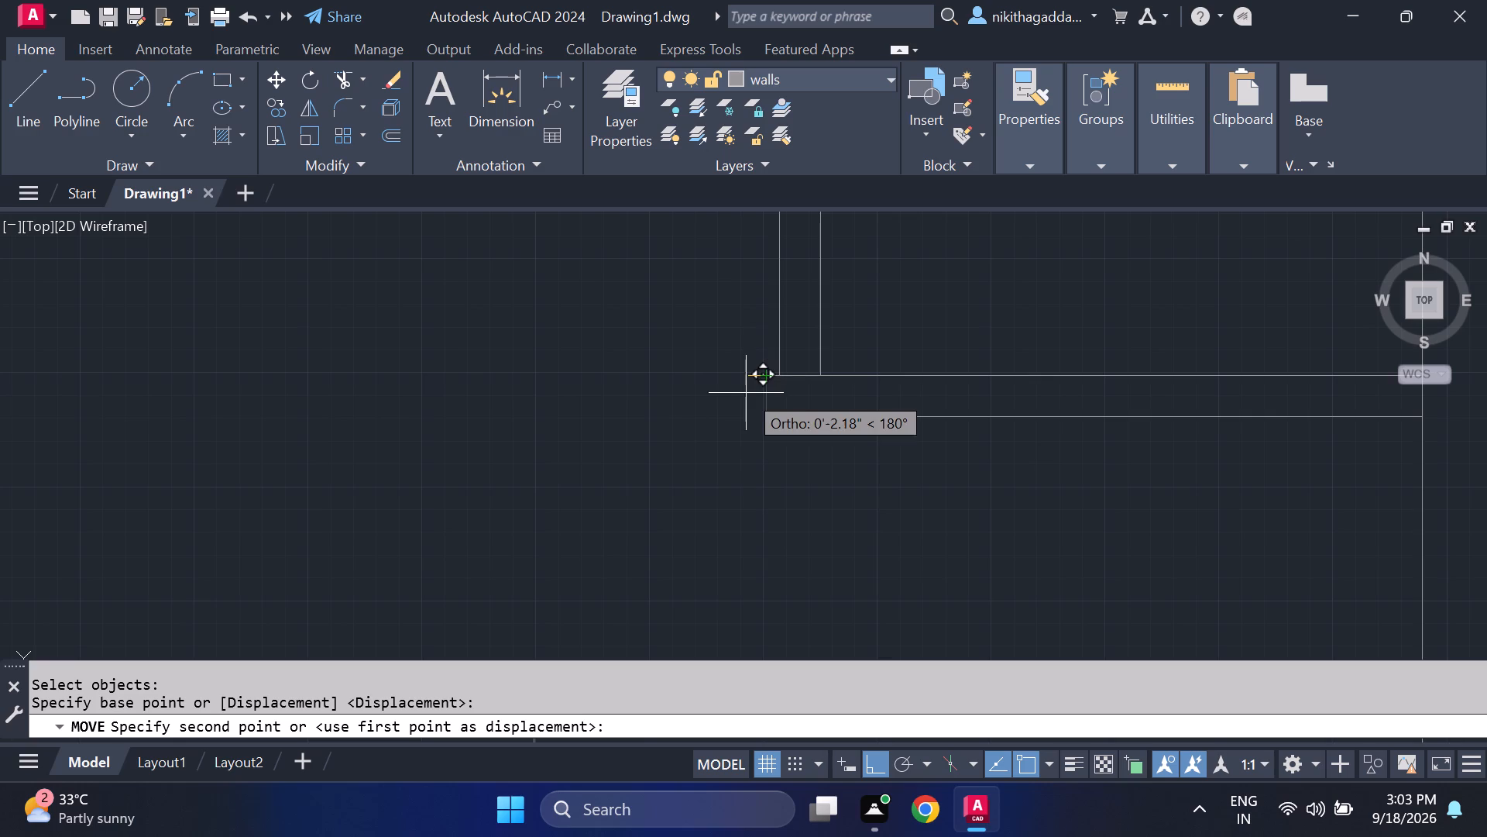
click(740, 387)
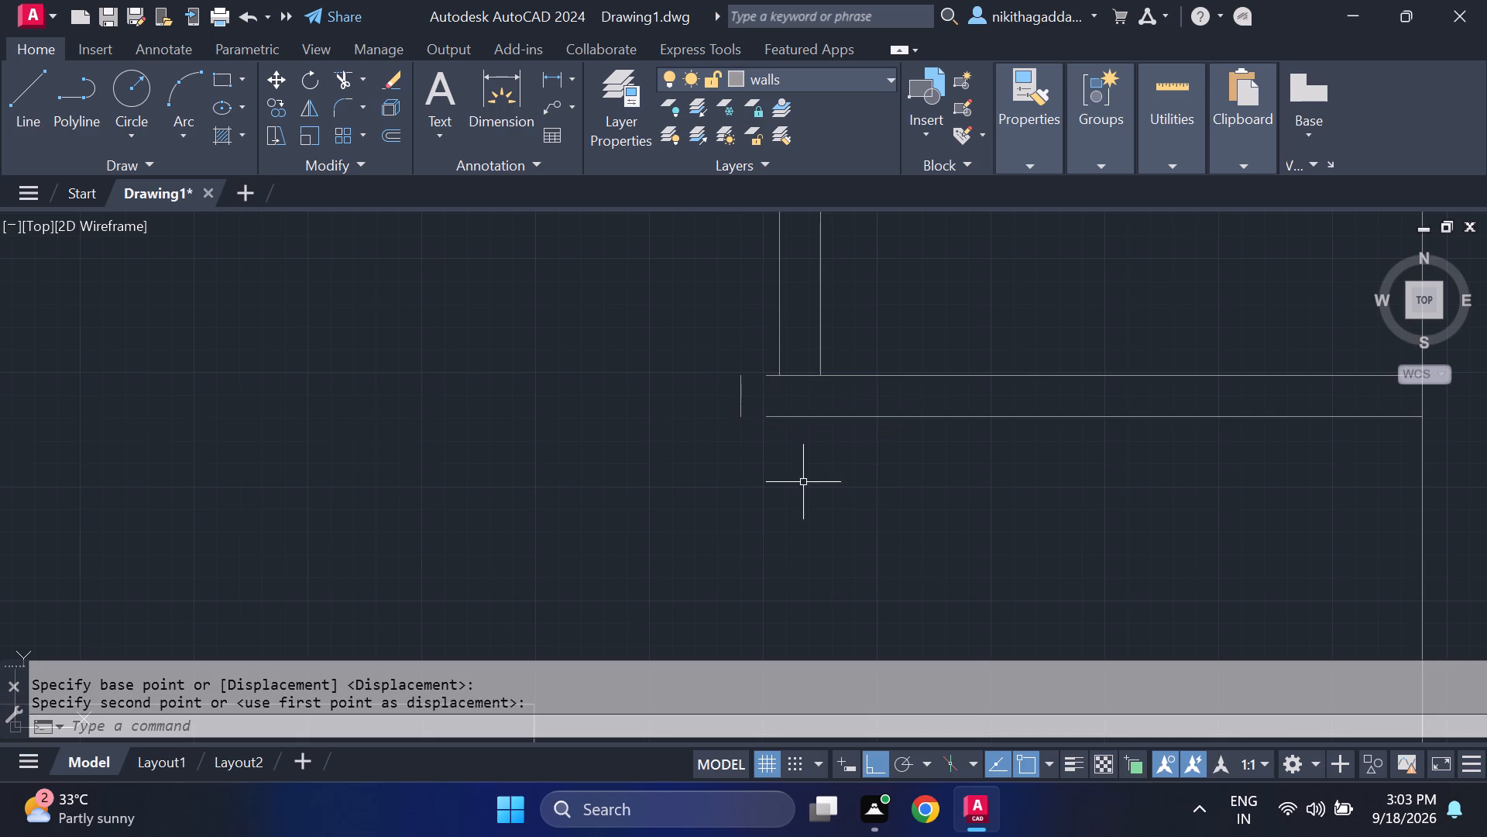
Extend both horizontal lines of that partition to meet the moved end line.
text(ex)
key(Return)
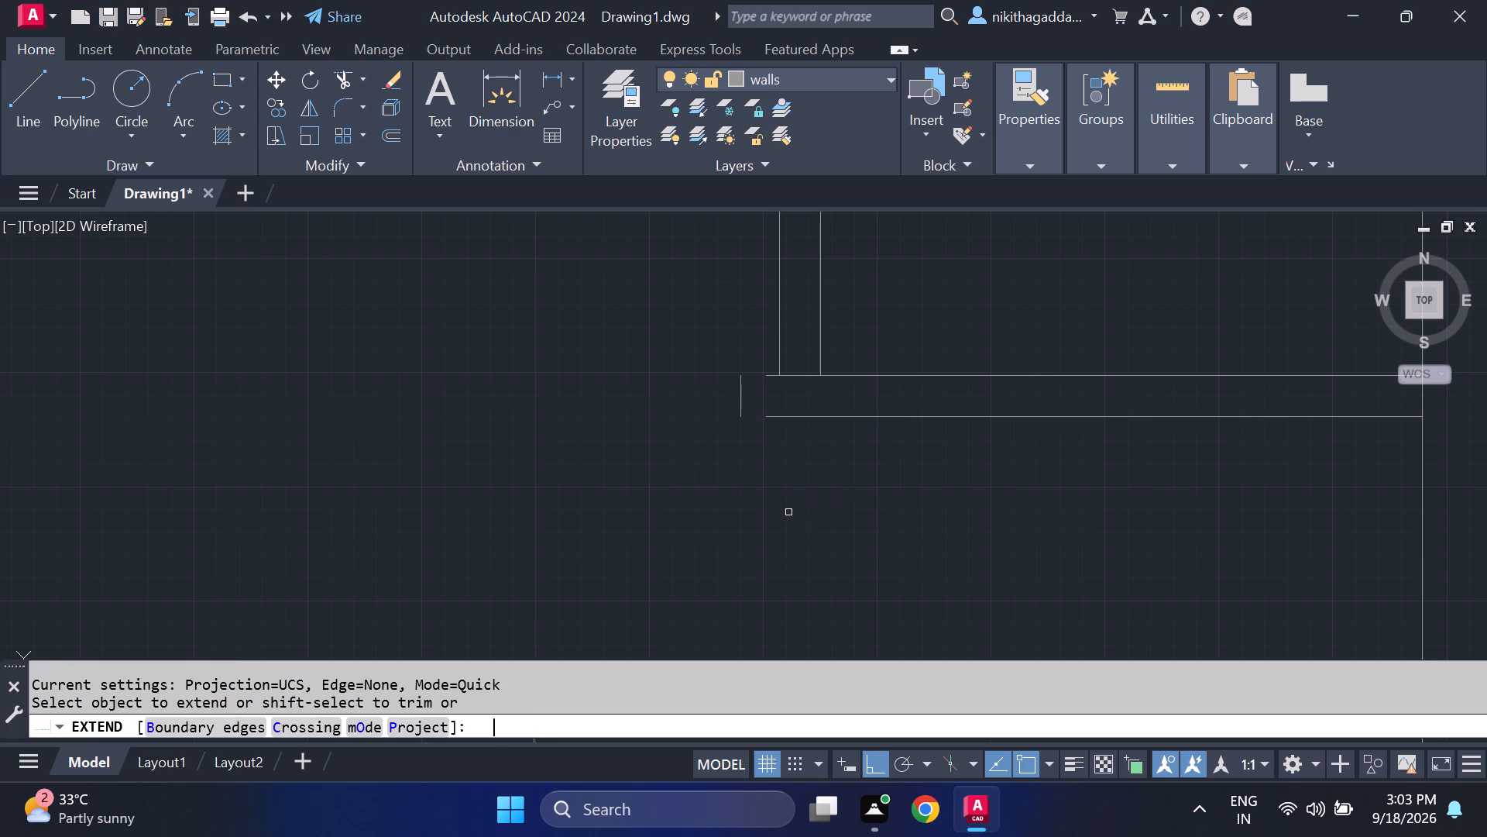
click(786, 414)
click(793, 377)
scroll(824, 466, down, 4)
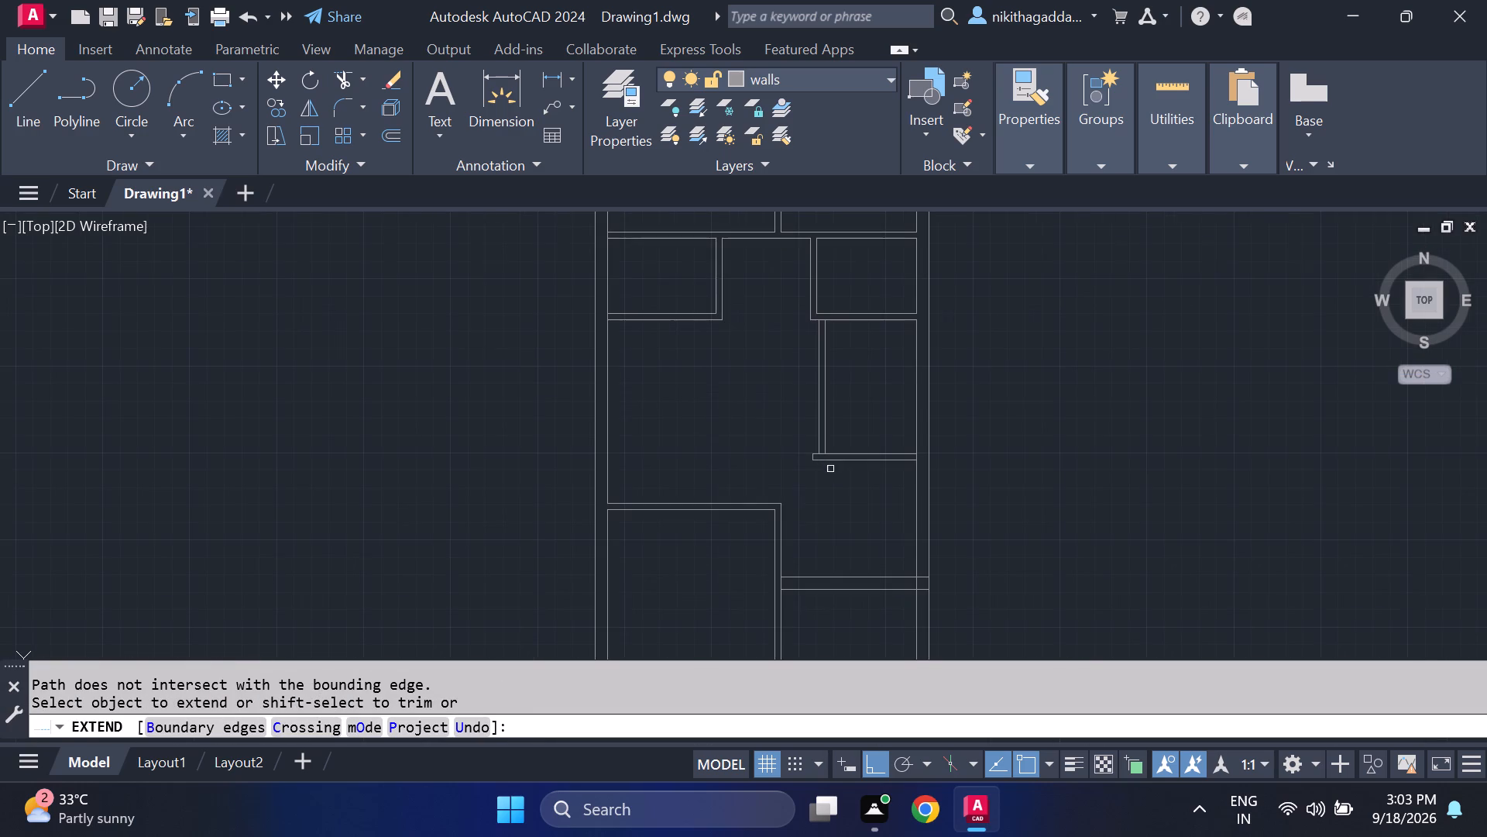
key(Escape)
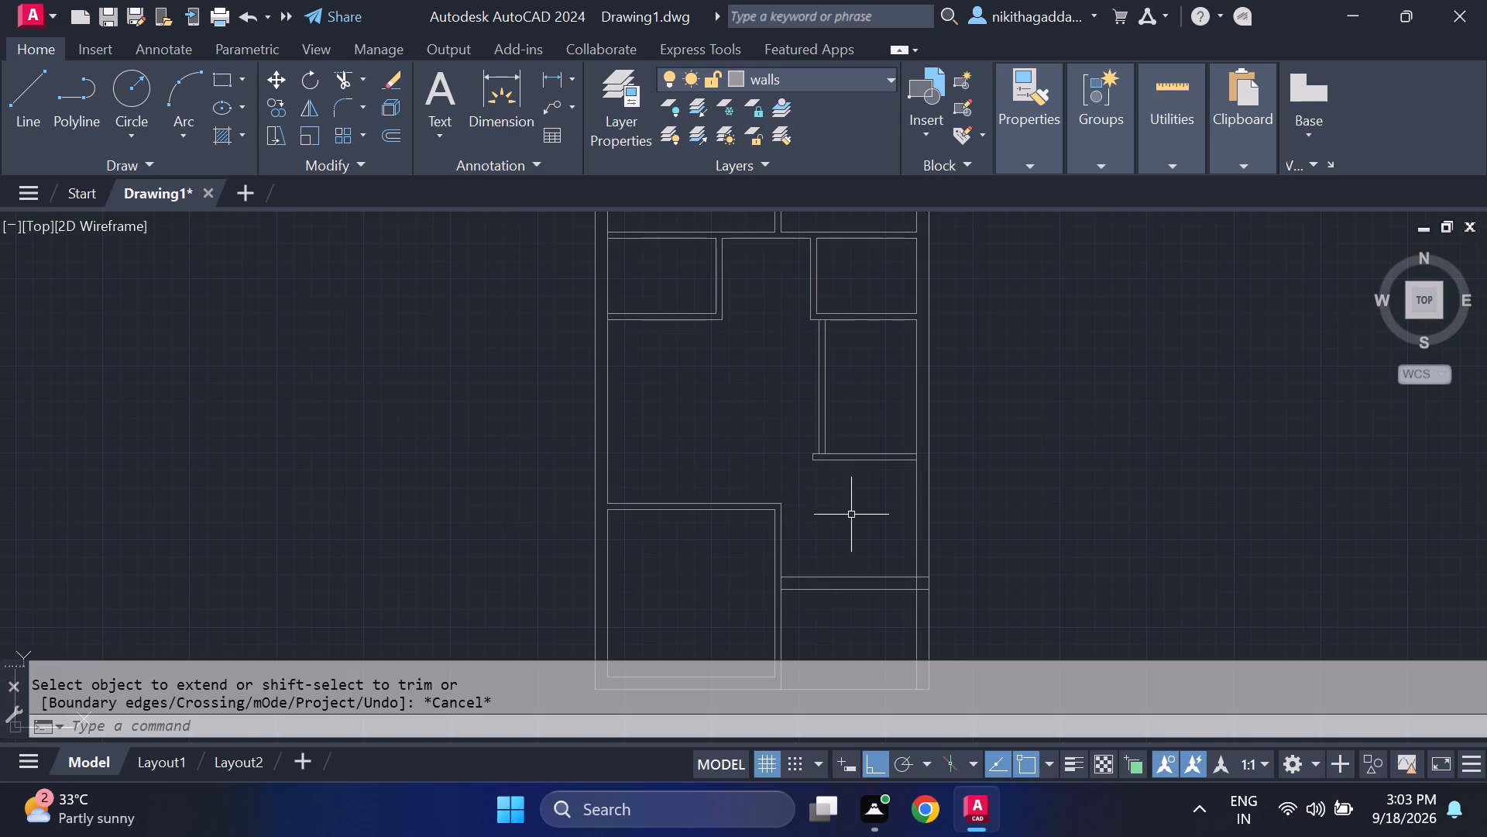
Trim the bottom-left room's outer right wall line between the adjoining horizontal wall and the bottom outer wall line.
scroll(922, 591, down, 2)
scroll(905, 619, up, 1)
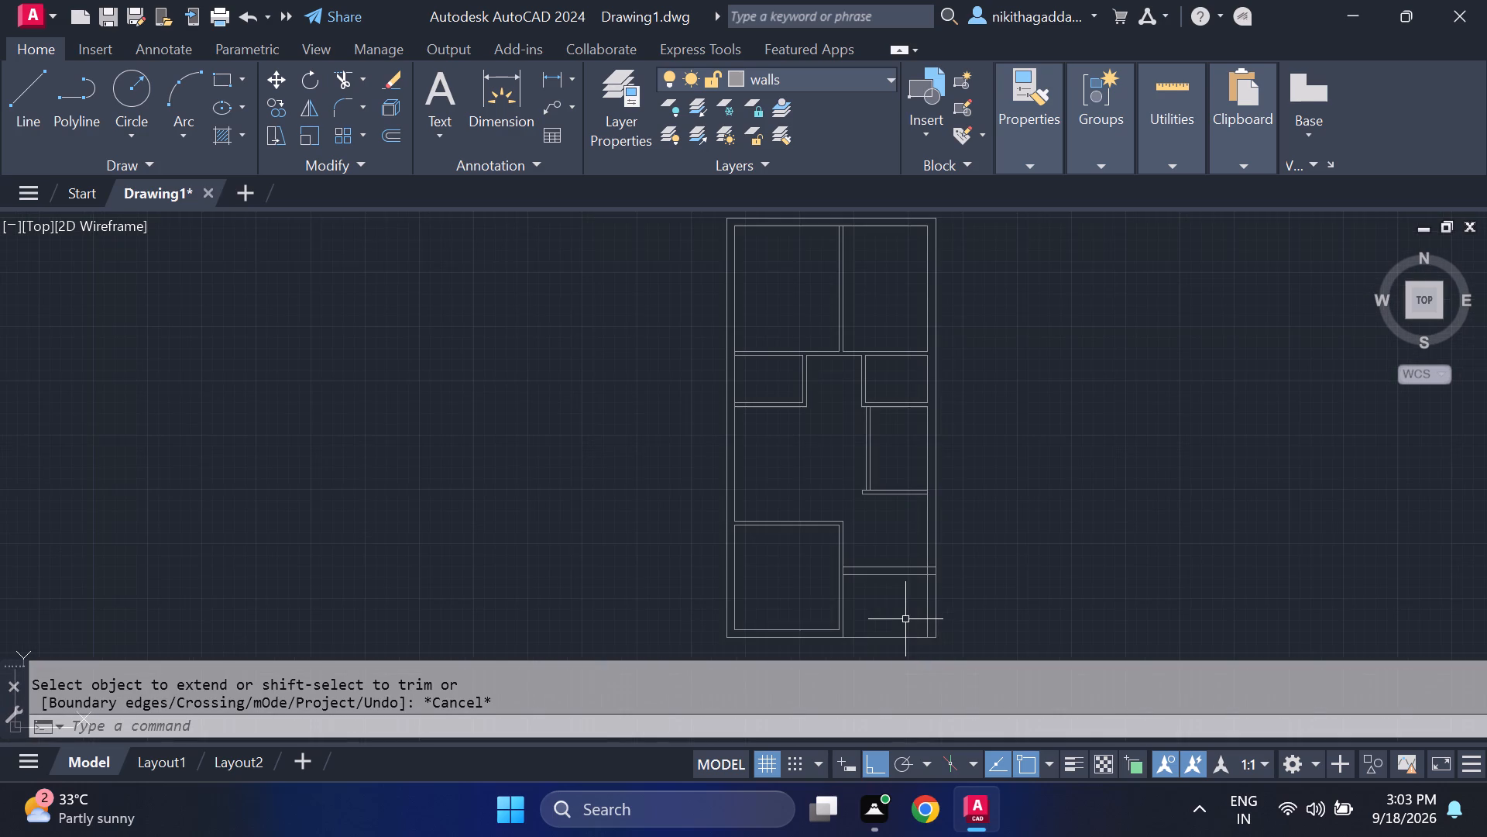
middle_drag(904, 617, 831, 451)
scroll(834, 441, up, 1)
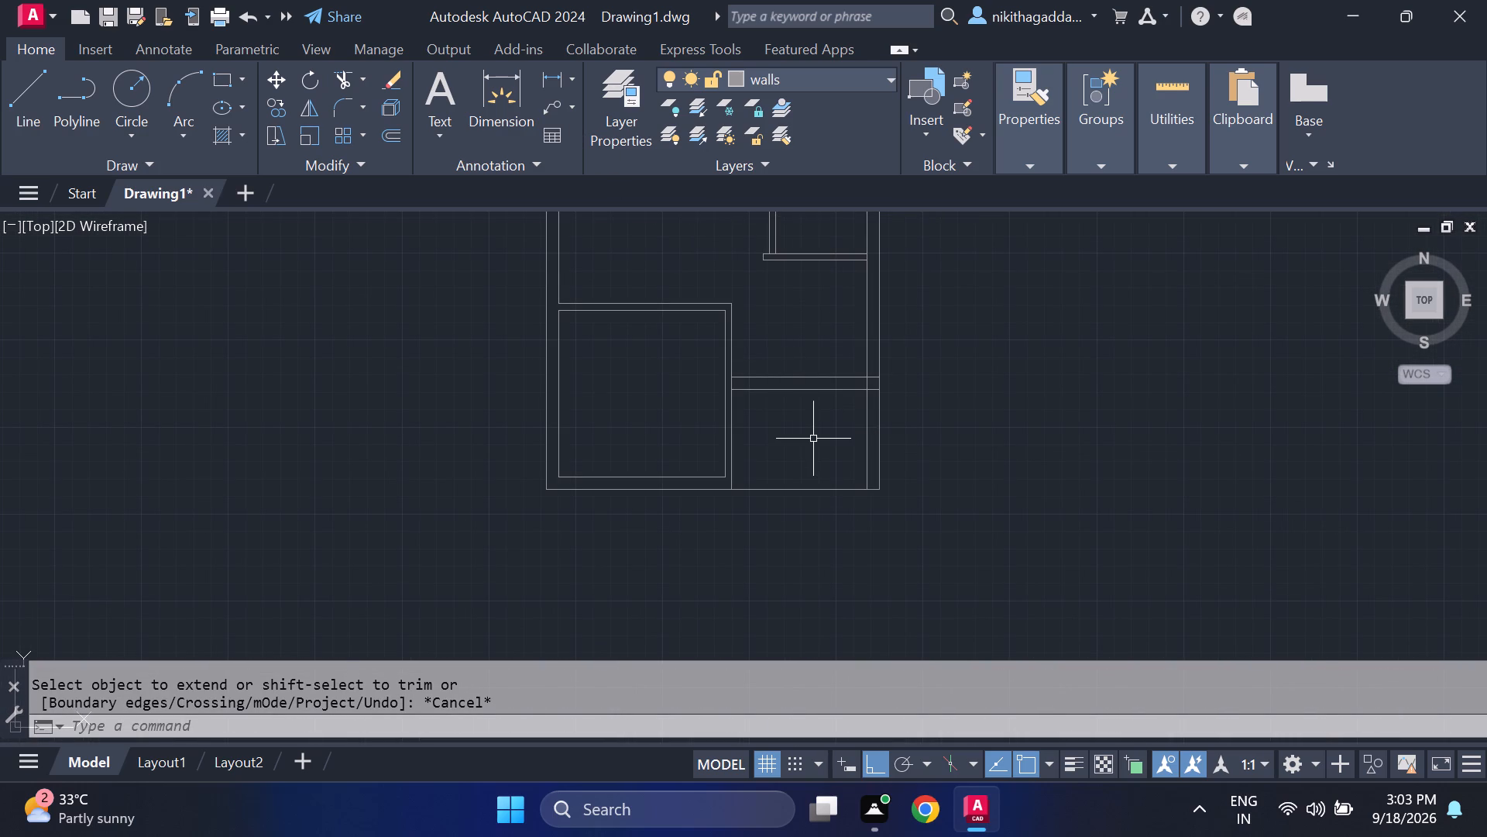
scroll(812, 437, down, 1)
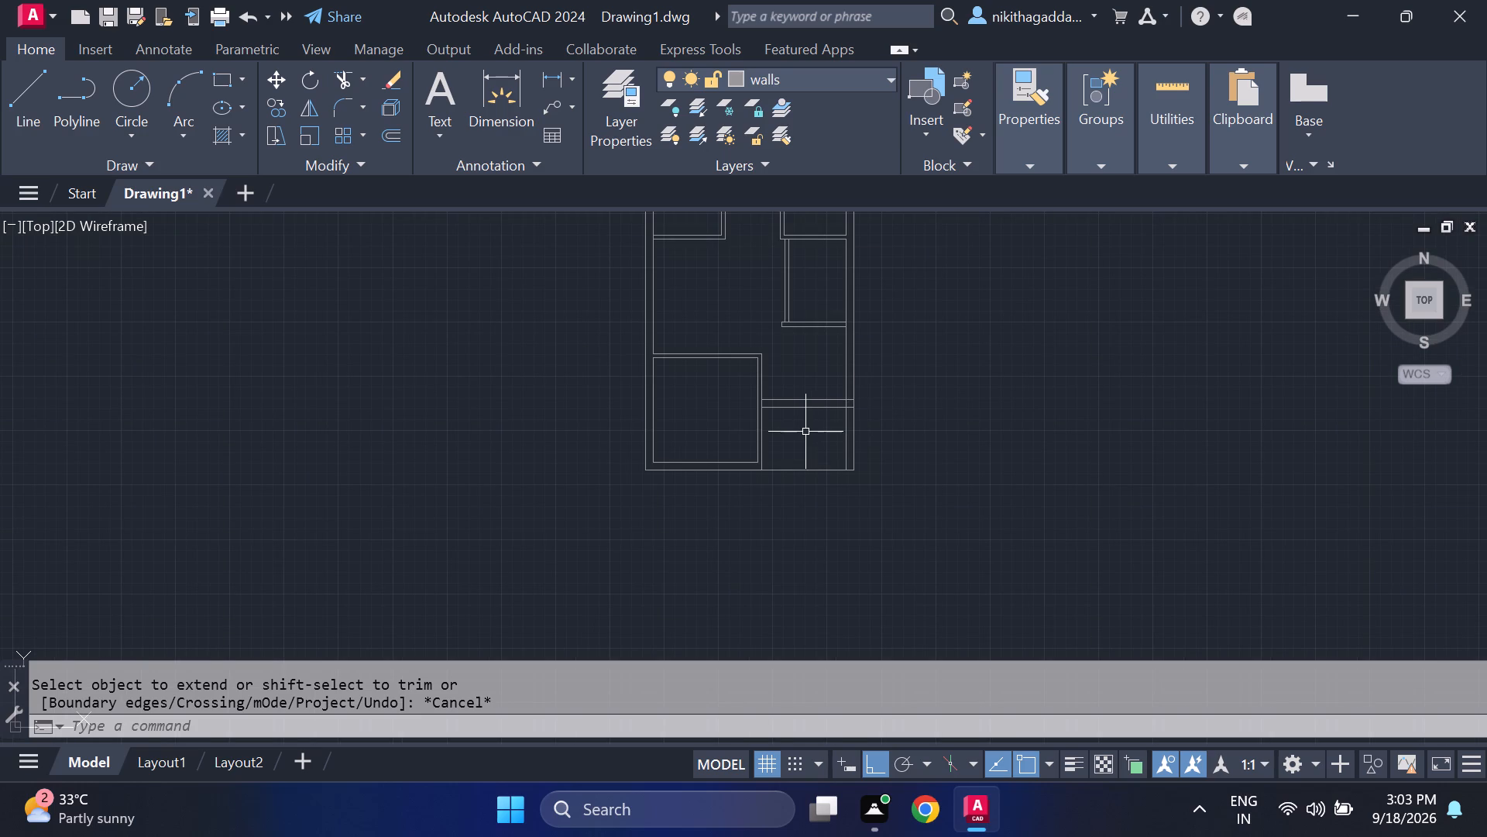
scroll(780, 450, up, 2)
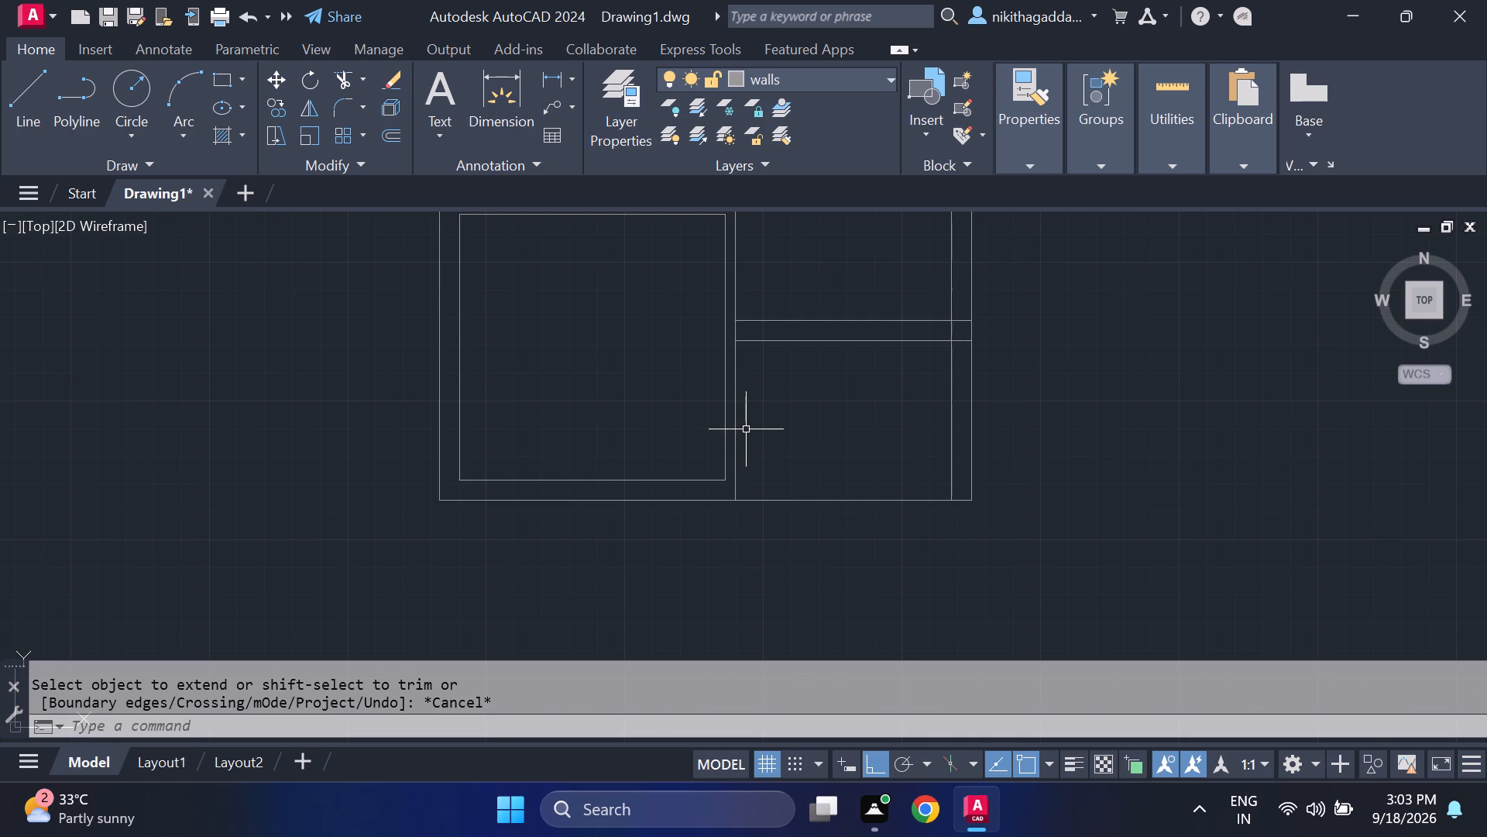
scroll(745, 430, up, 1)
text(tr)
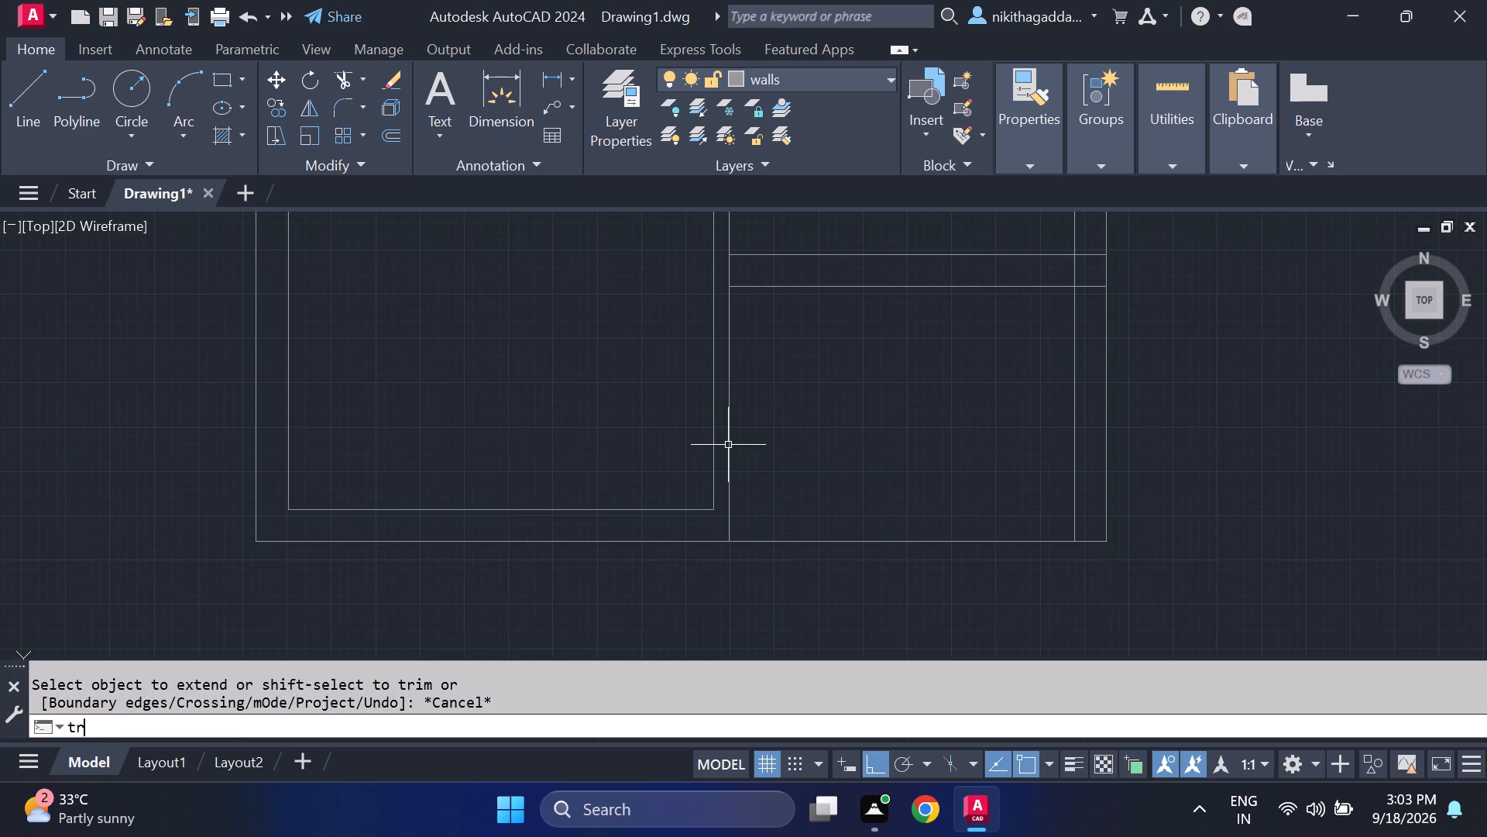
key(Return)
click(728, 445)
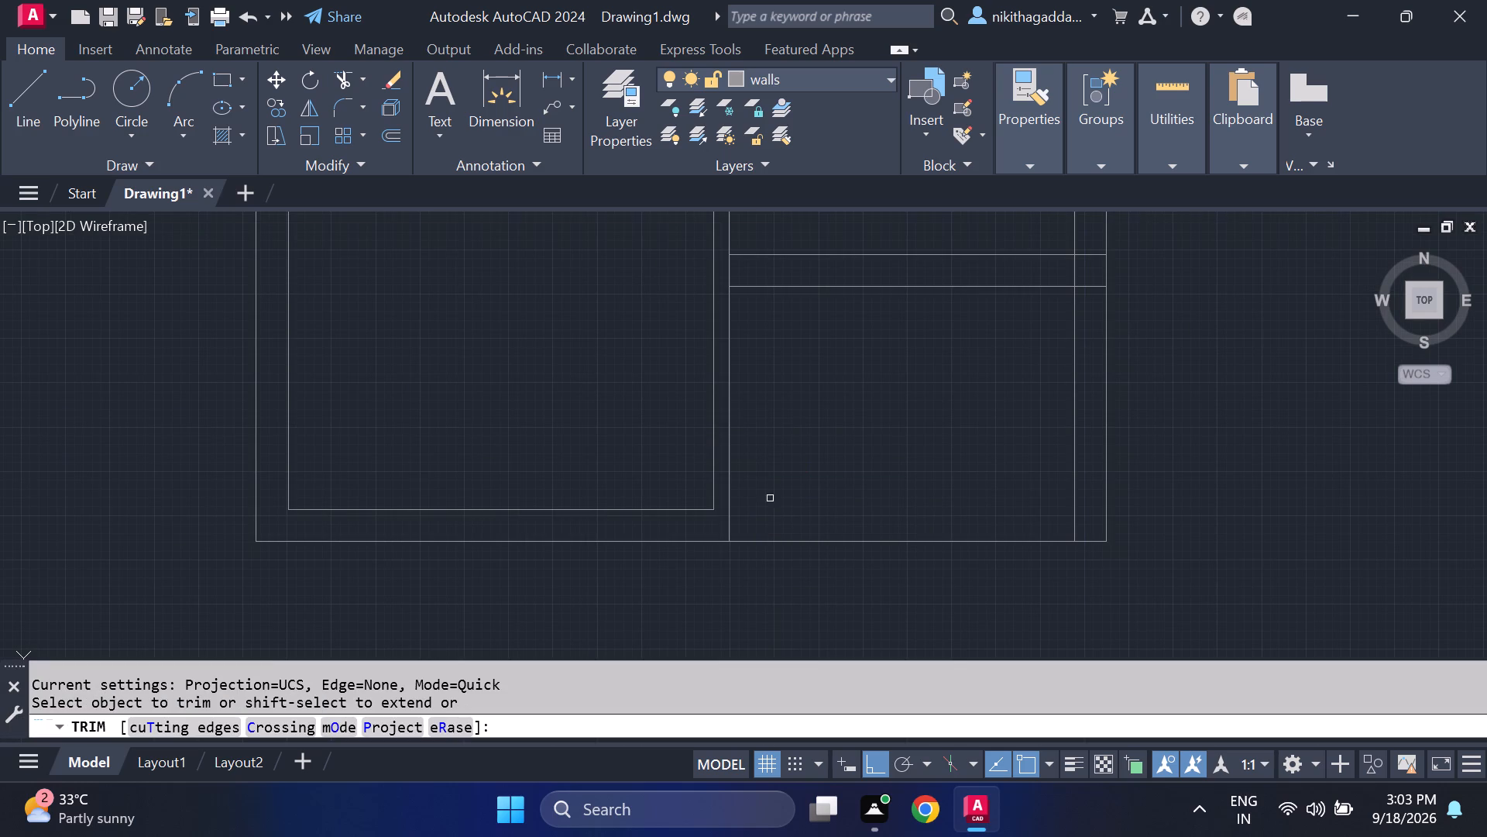
click(729, 455)
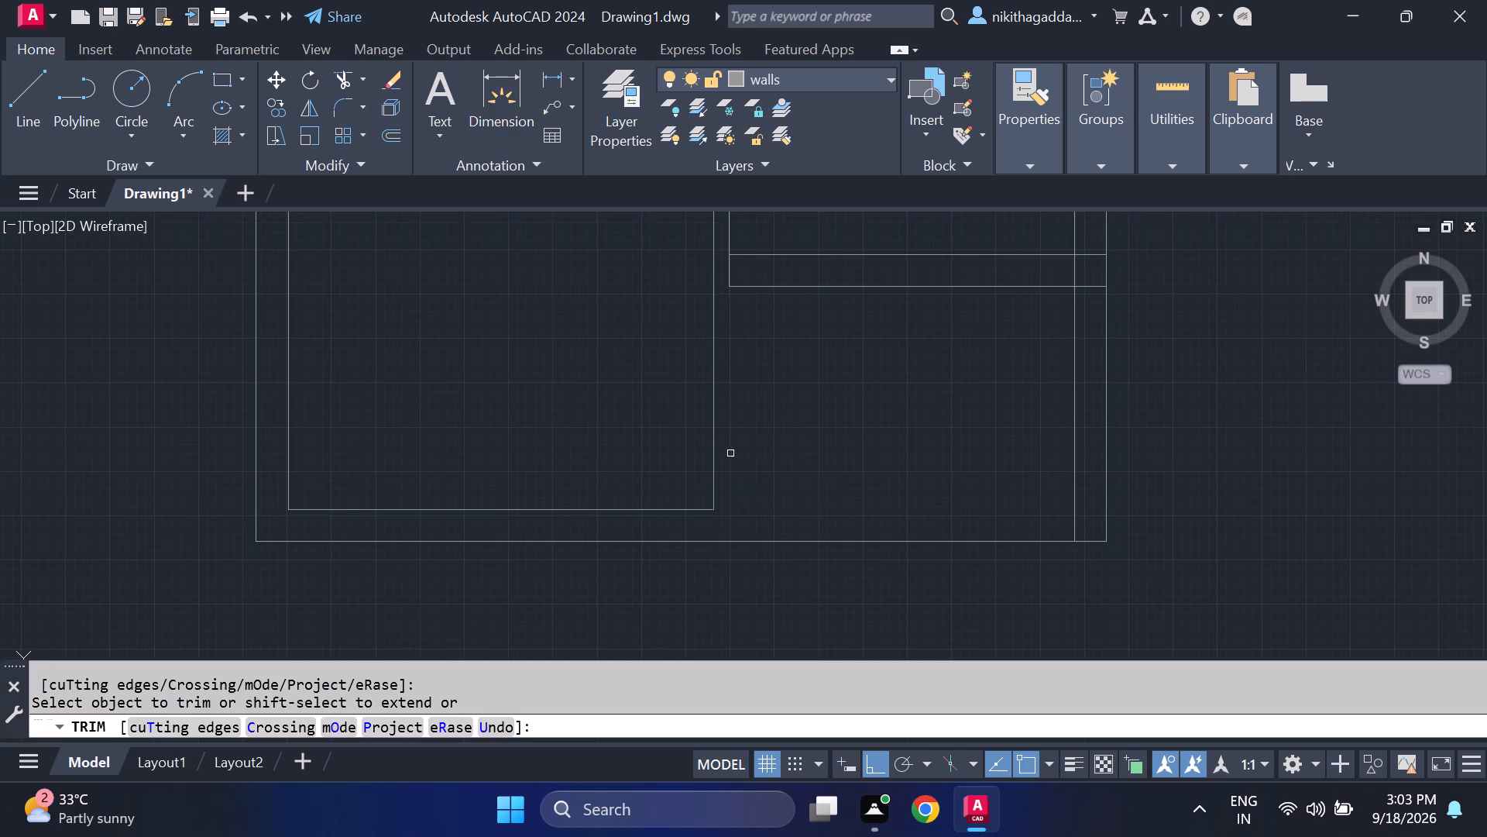
key(Escape)
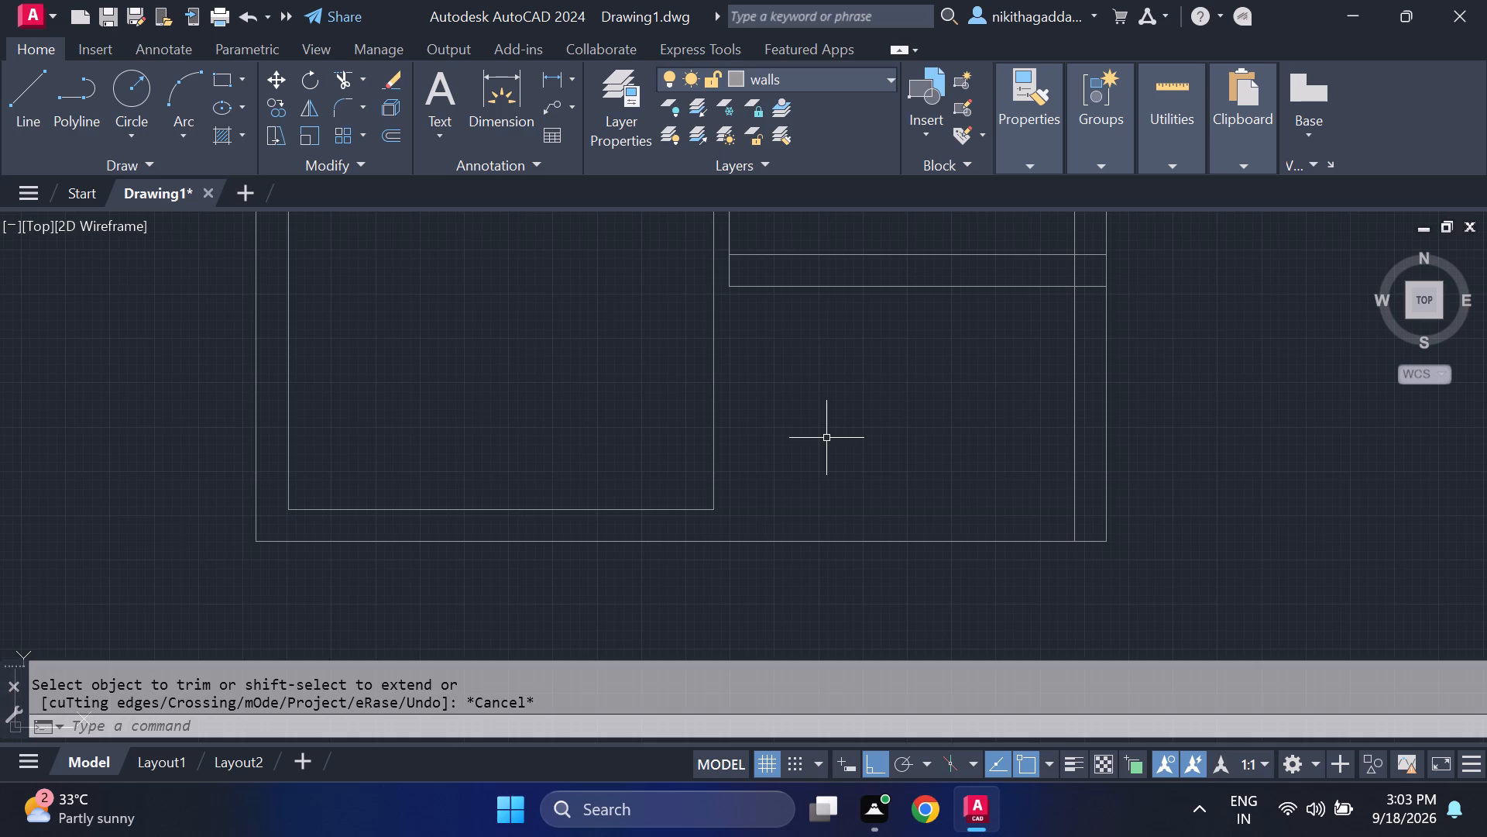
Offset the bottom-left room's inner right wall line 9" to the right.
text(of)
key(Return)
text(9")
key(Return)
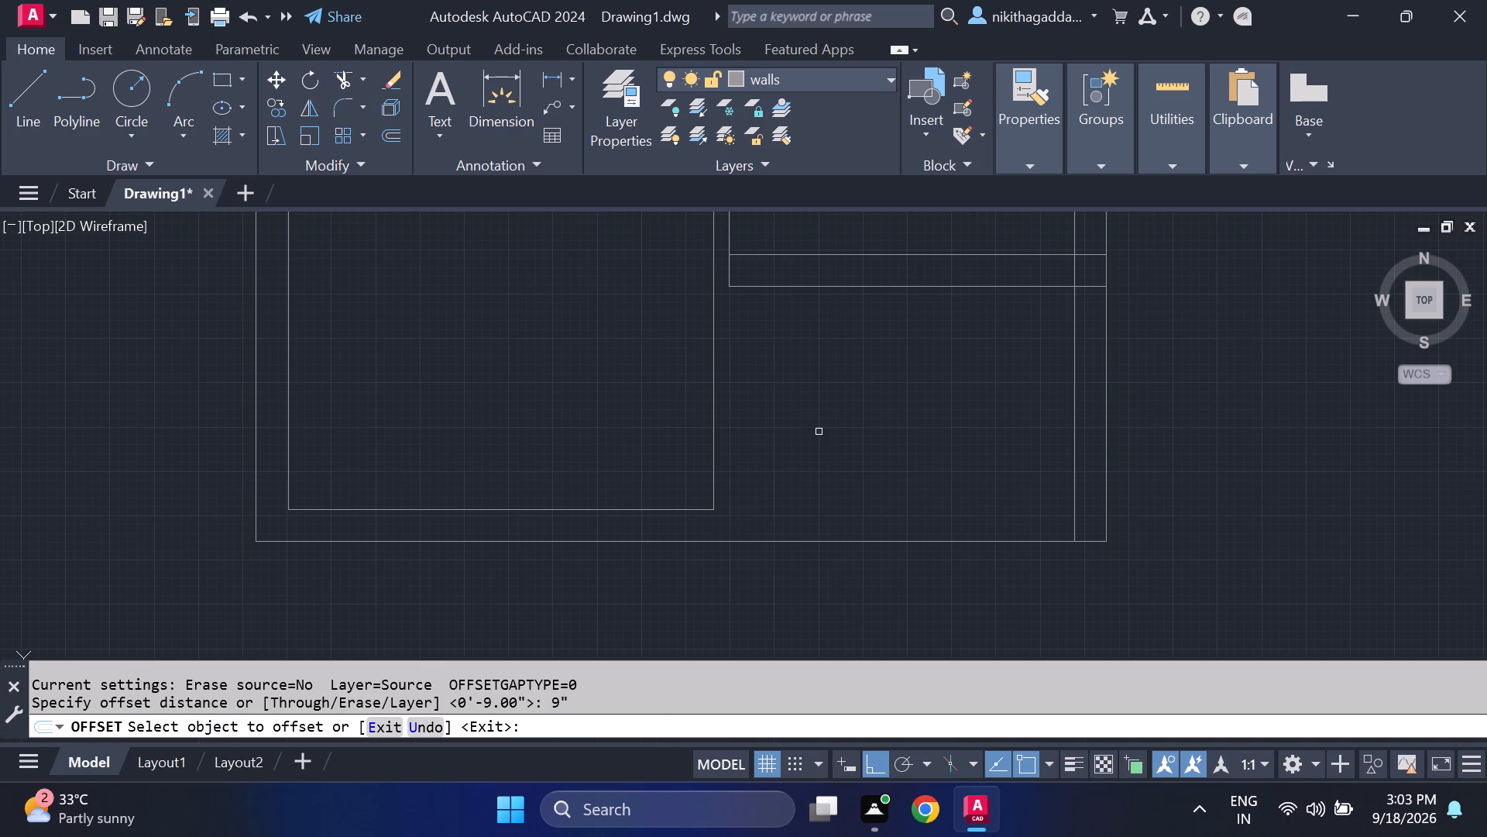
click(714, 402)
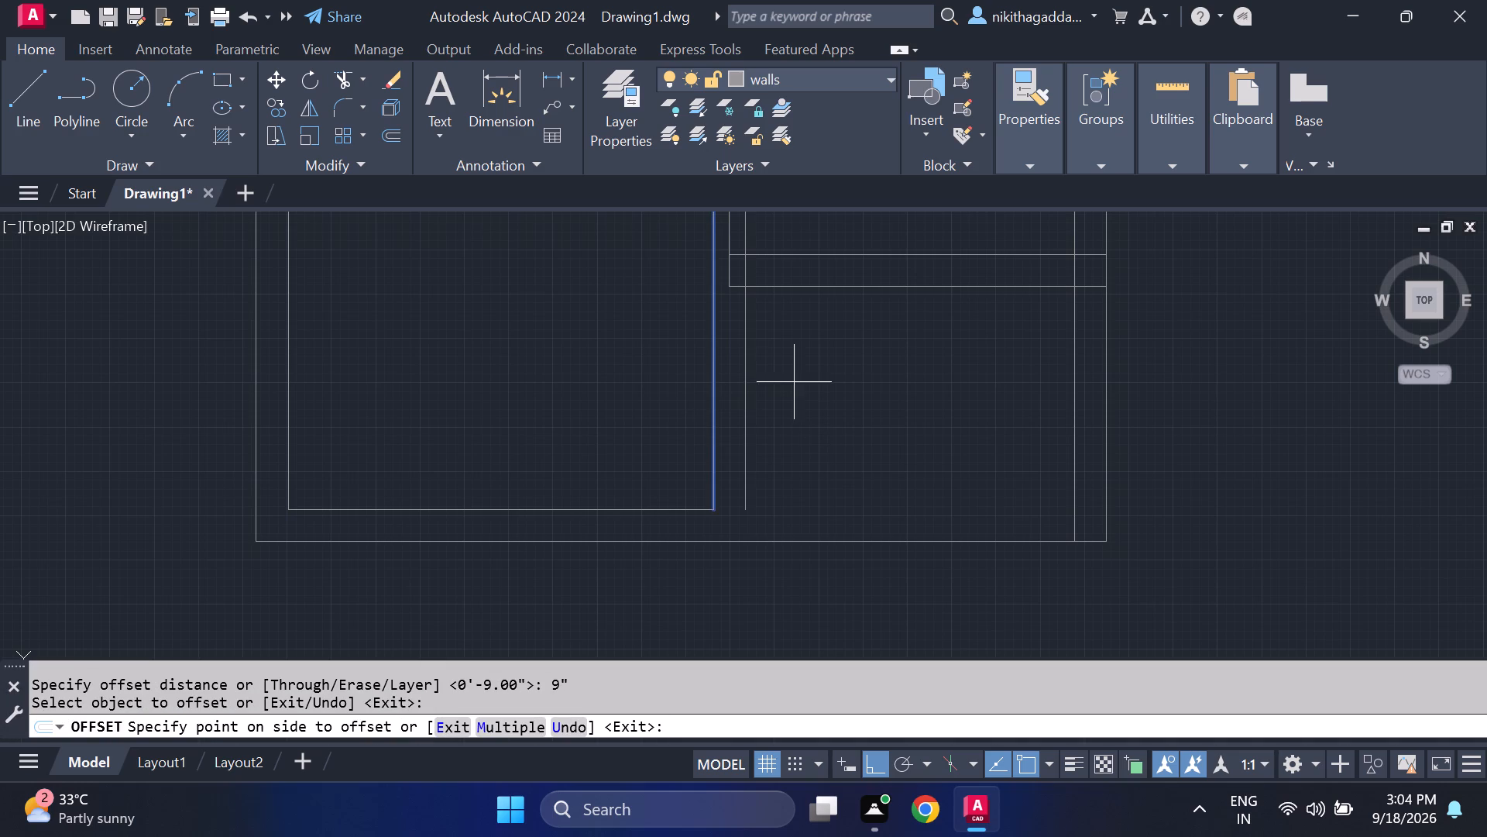
click(805, 378)
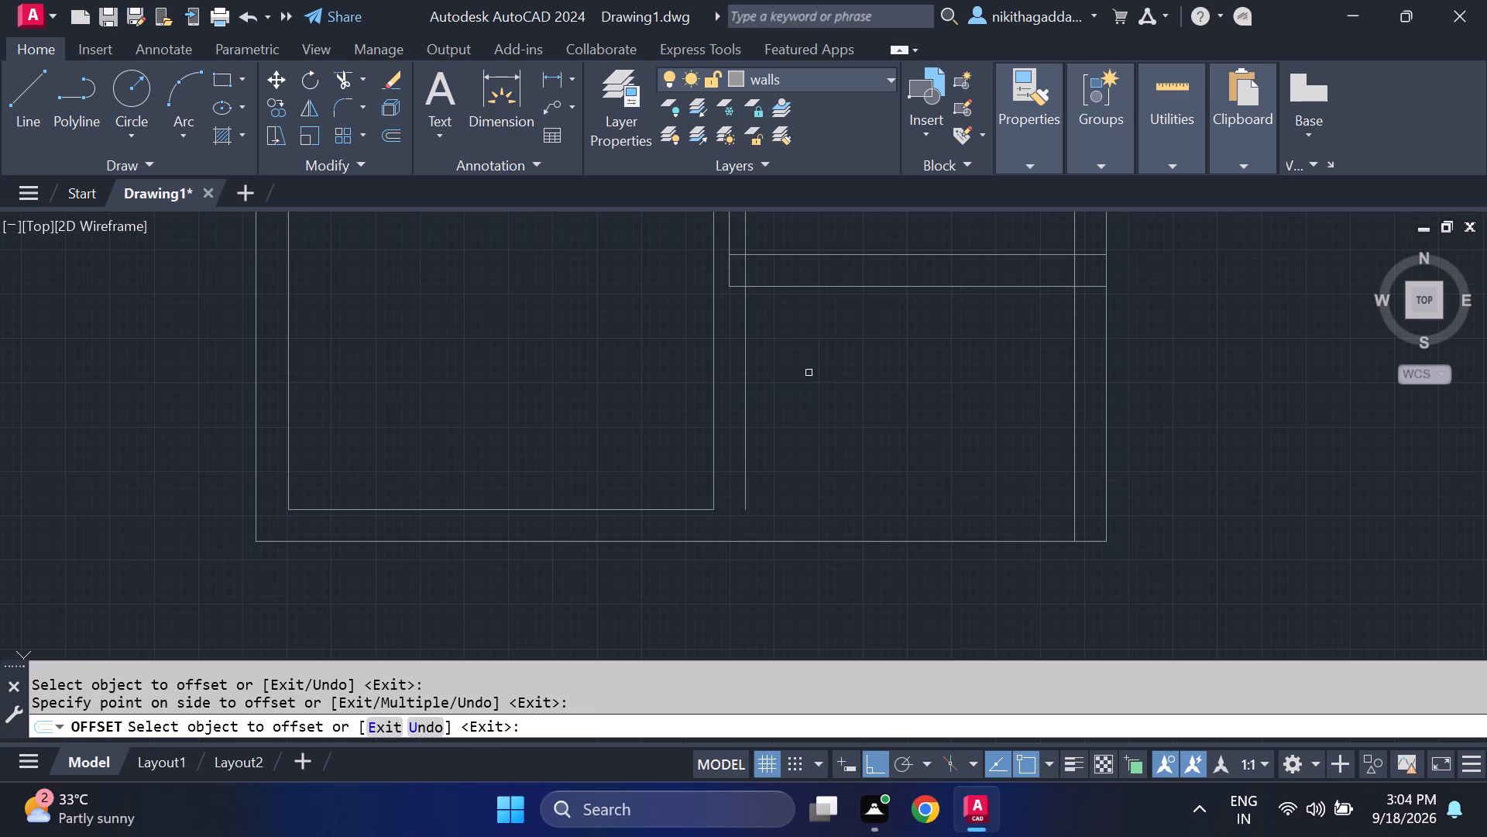
key(Escape)
Extend the new offset line down to the bottom outer wall line and try extending its upper end.
text(ex)
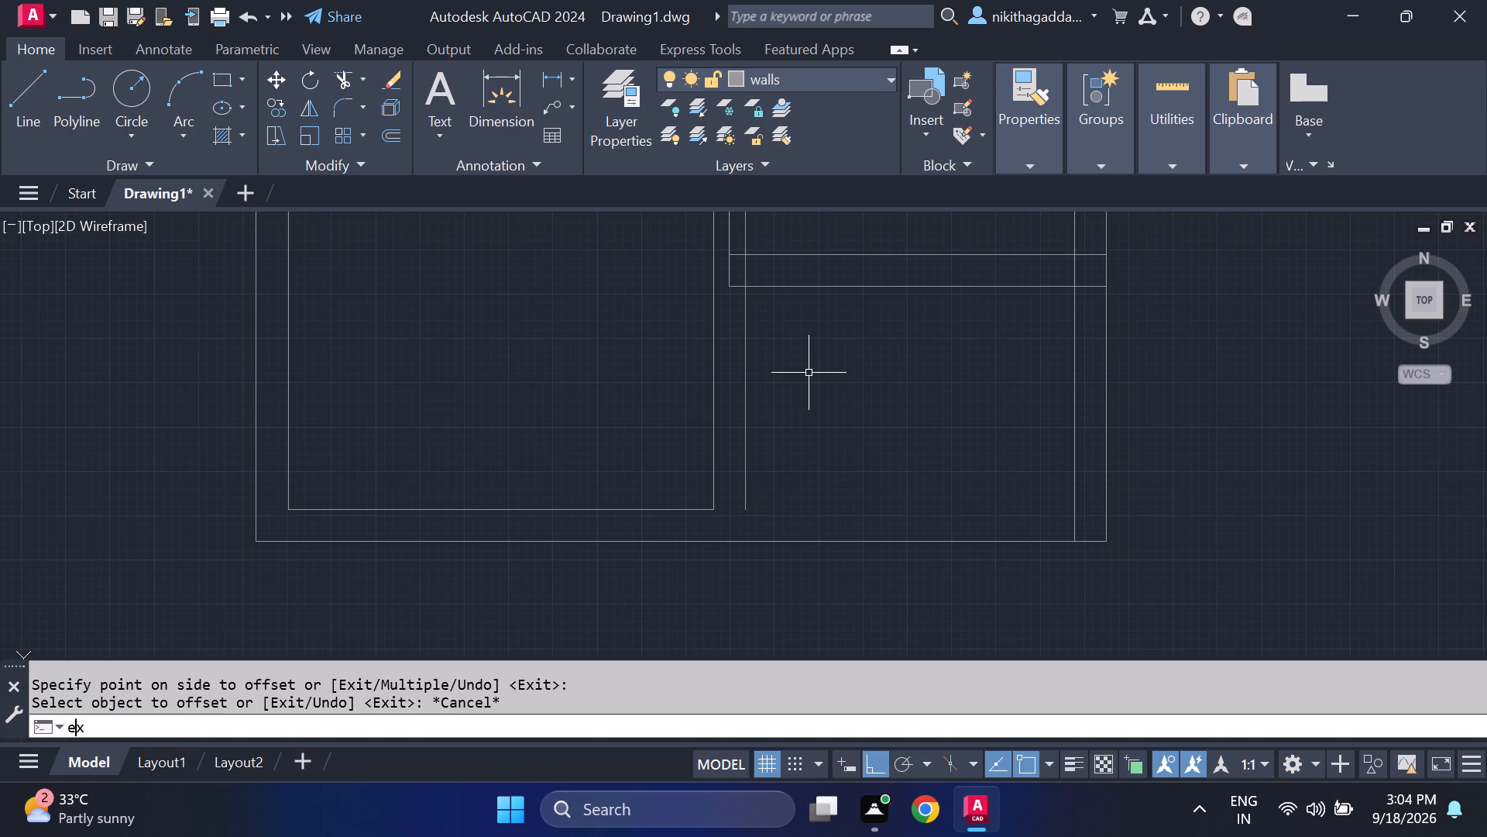
key(Return)
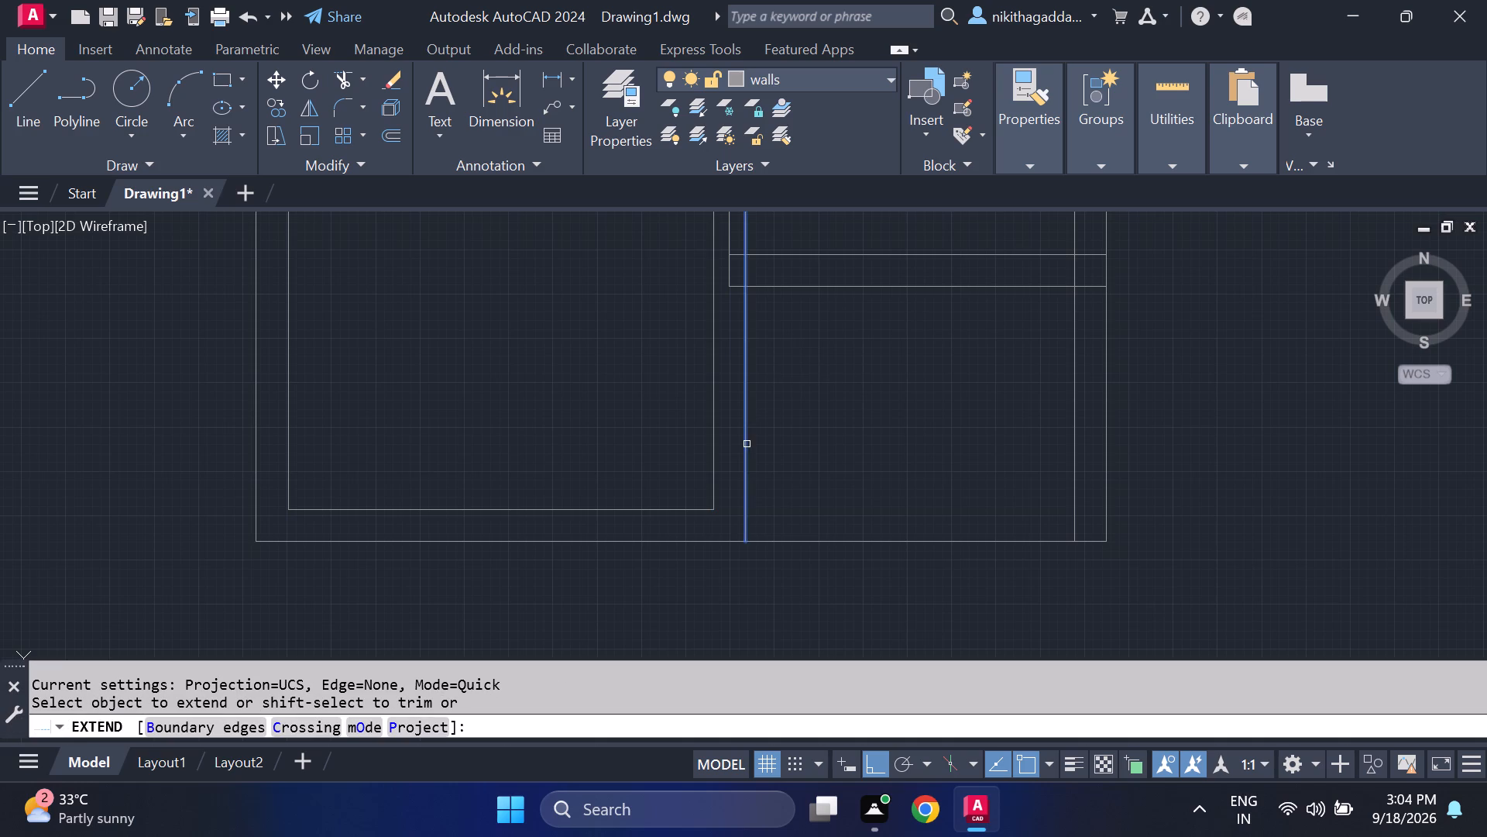
click(747, 444)
scroll(850, 368, down, 2)
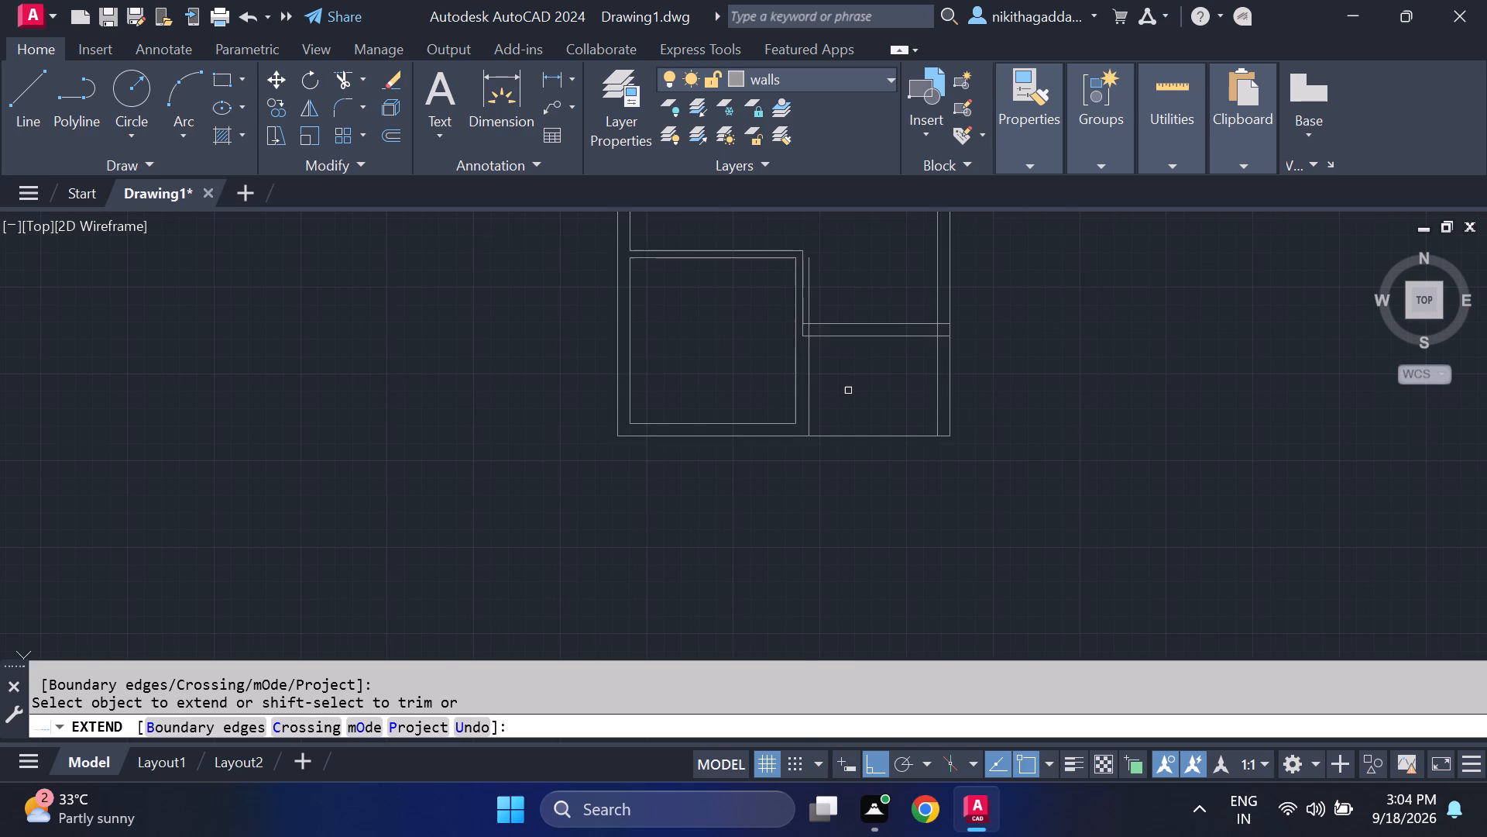
scroll(846, 392, up, 1)
middle_drag(844, 389, 857, 505)
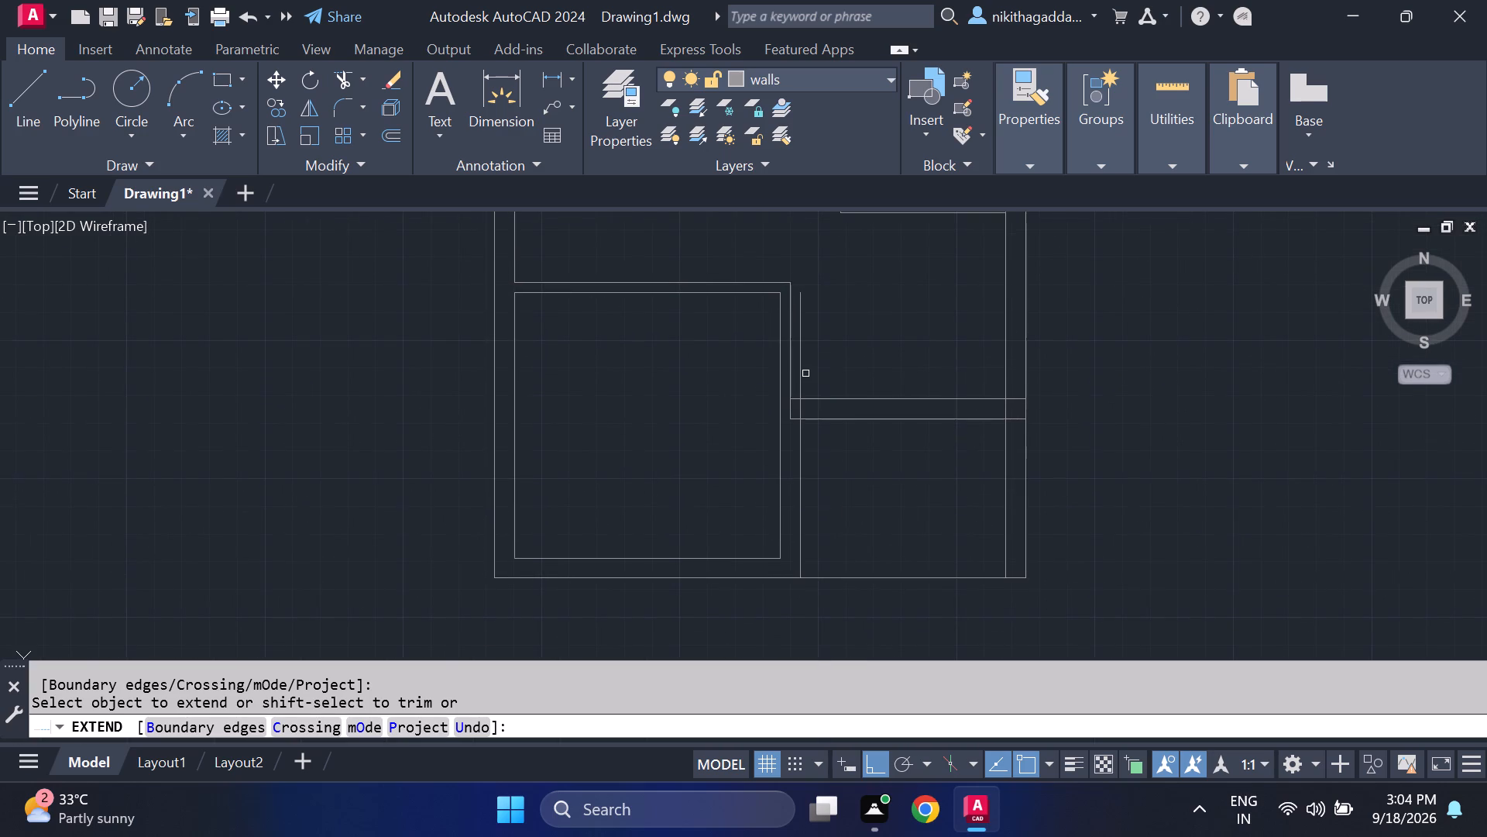
click(802, 356)
scroll(813, 319, up, 3)
scroll(814, 319, down, 3)
key(Escape)
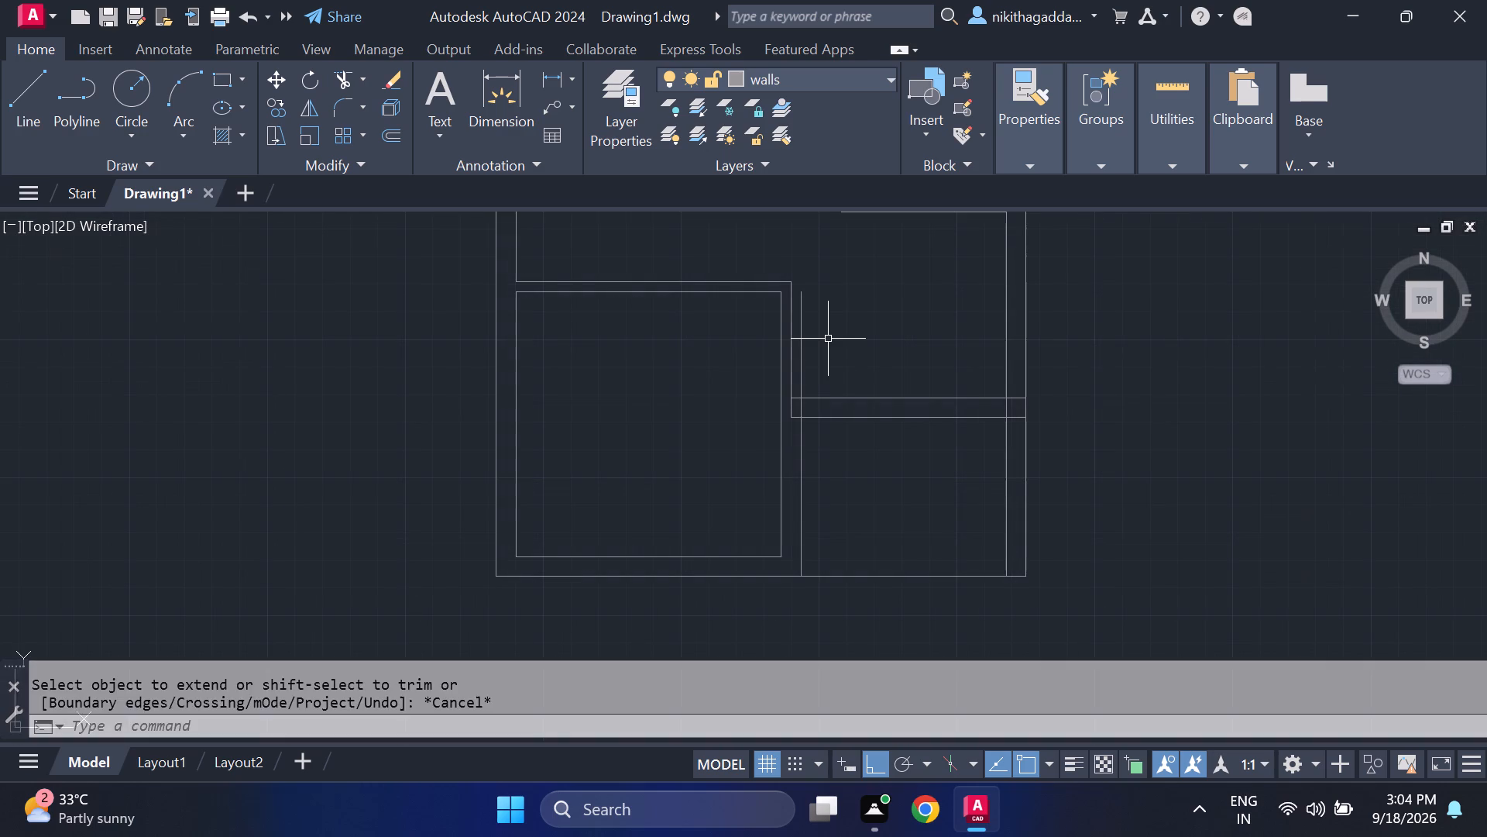
Trim the offset line above the adjoining horizontal wall and the leftover stubs at that corner of the bottom-left room.
text(tr)
key(Return)
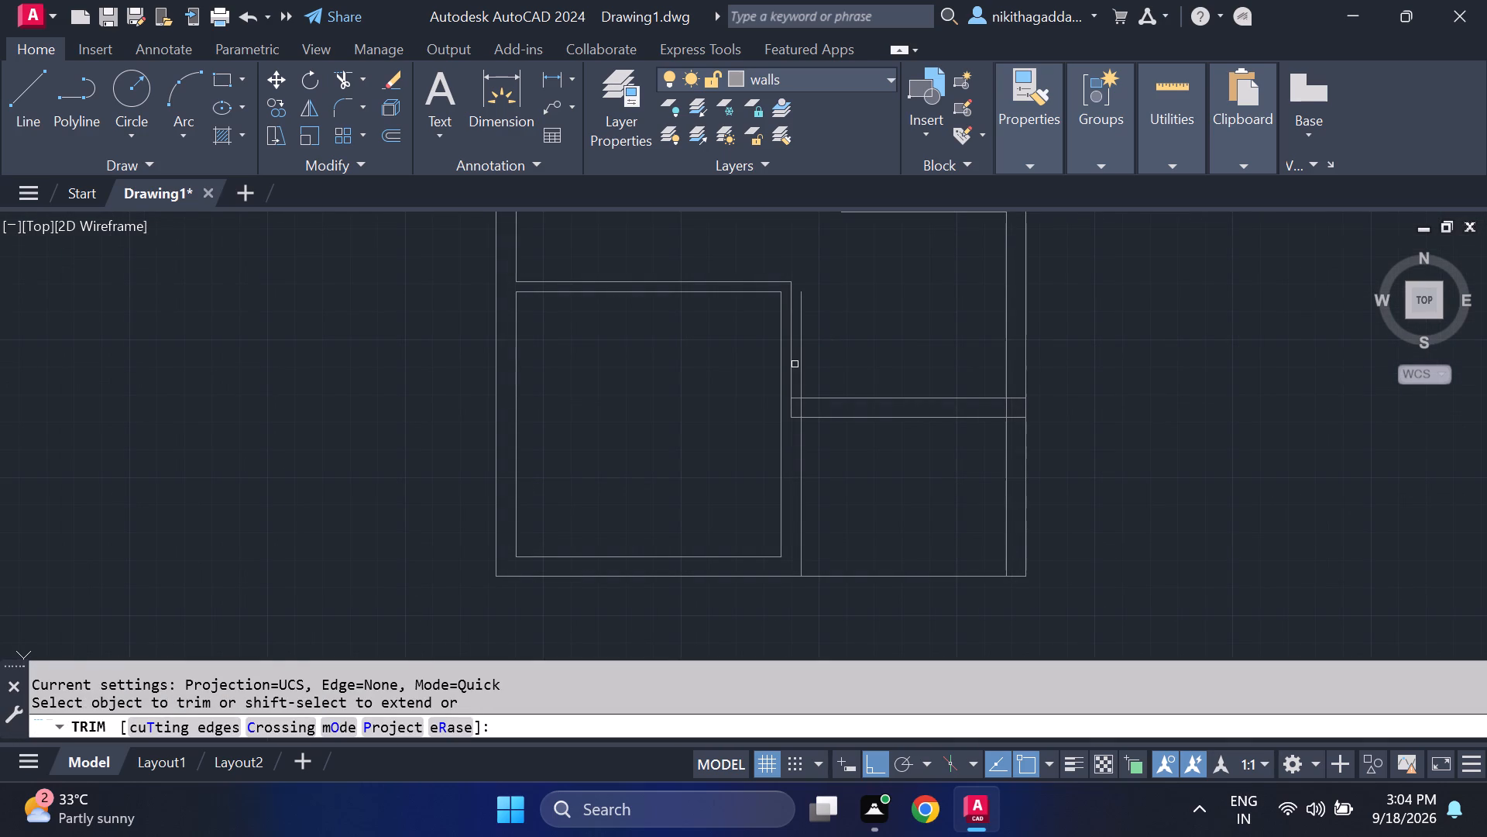
click(803, 351)
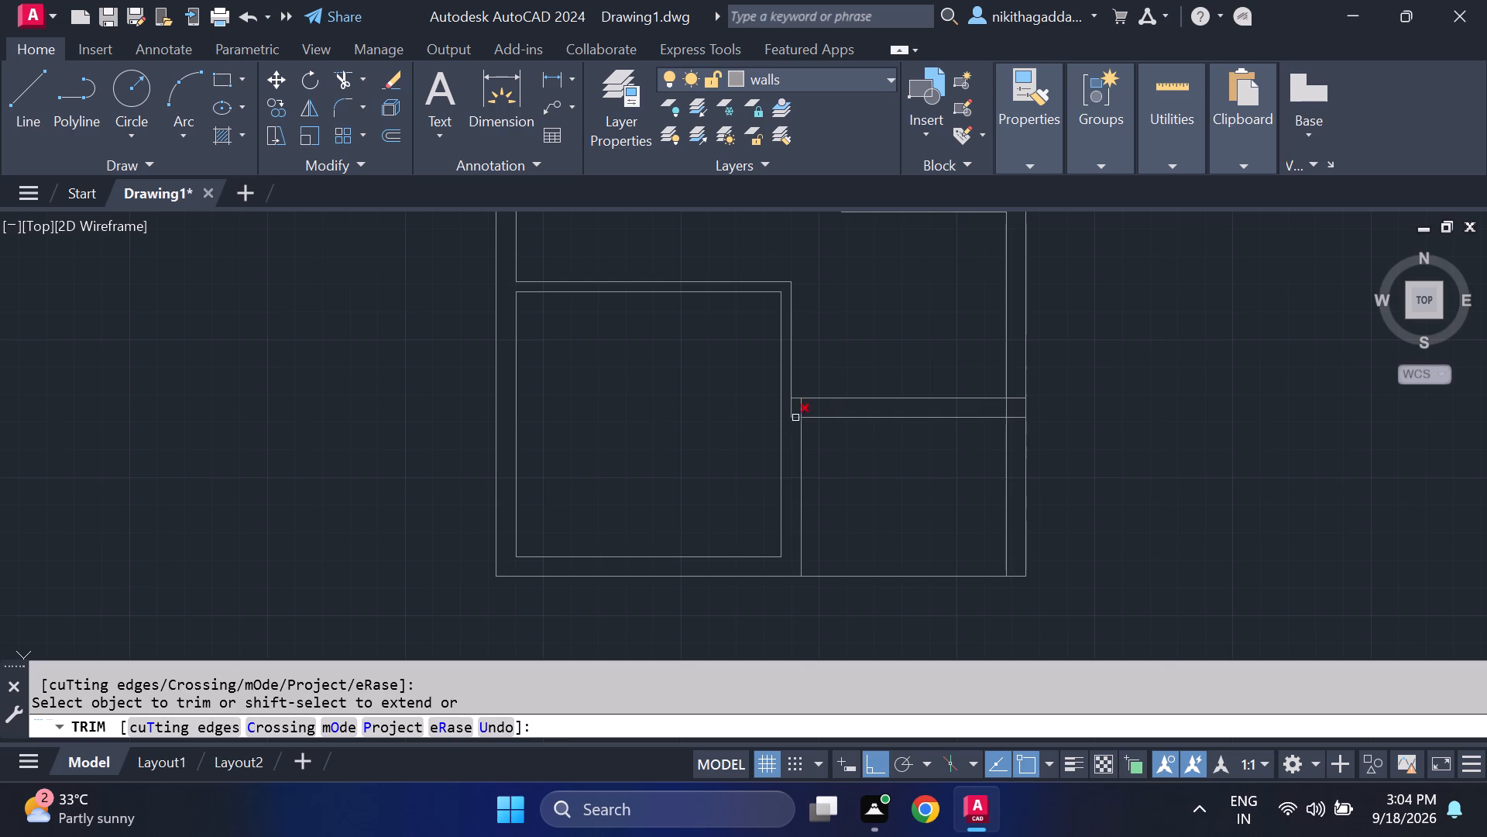
scroll(795, 416, up, 2)
click(811, 393)
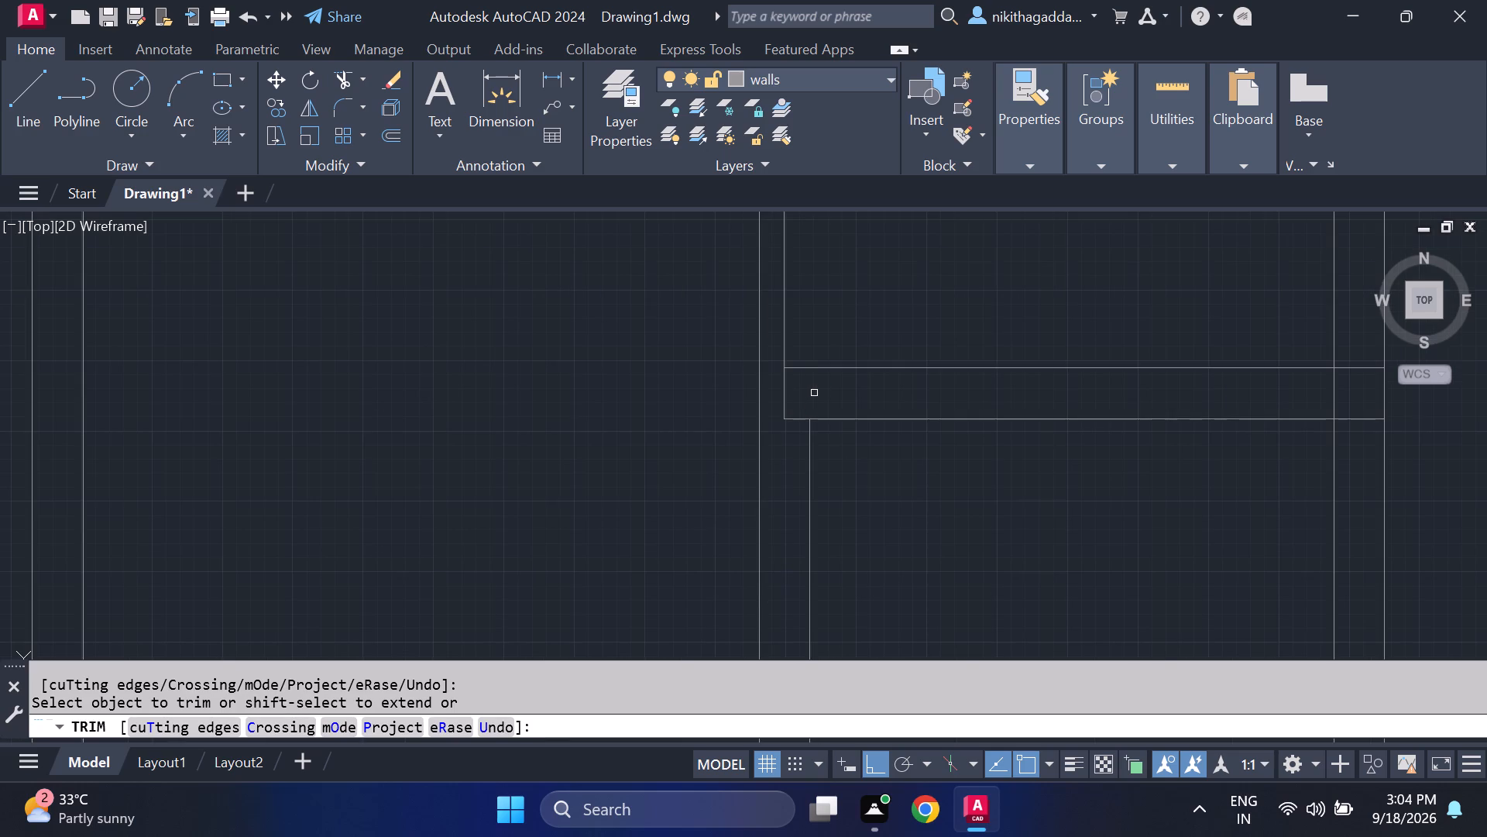
scroll(844, 398, down, 2)
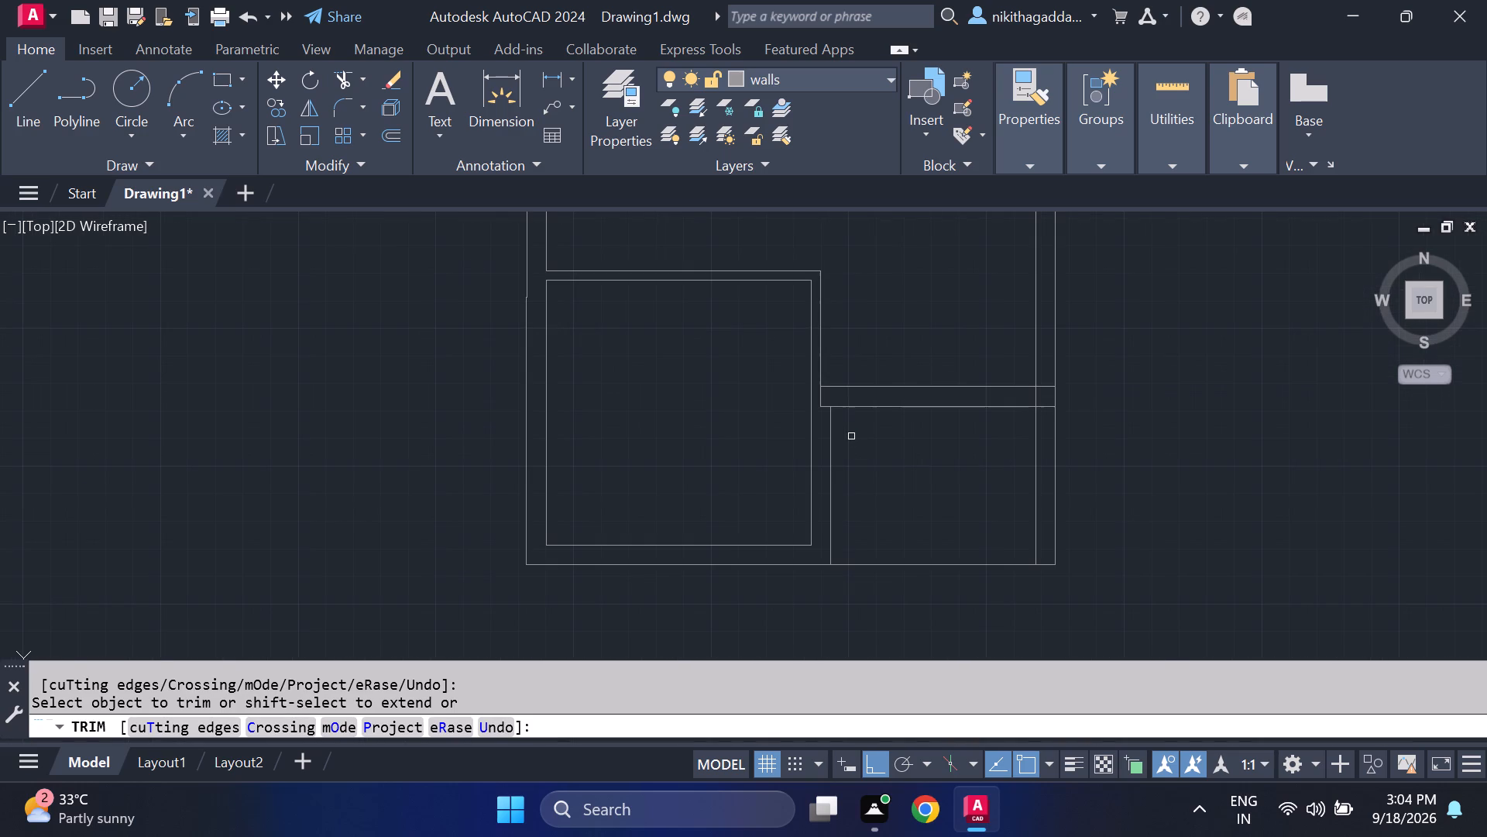
scroll(851, 436, up, 2)
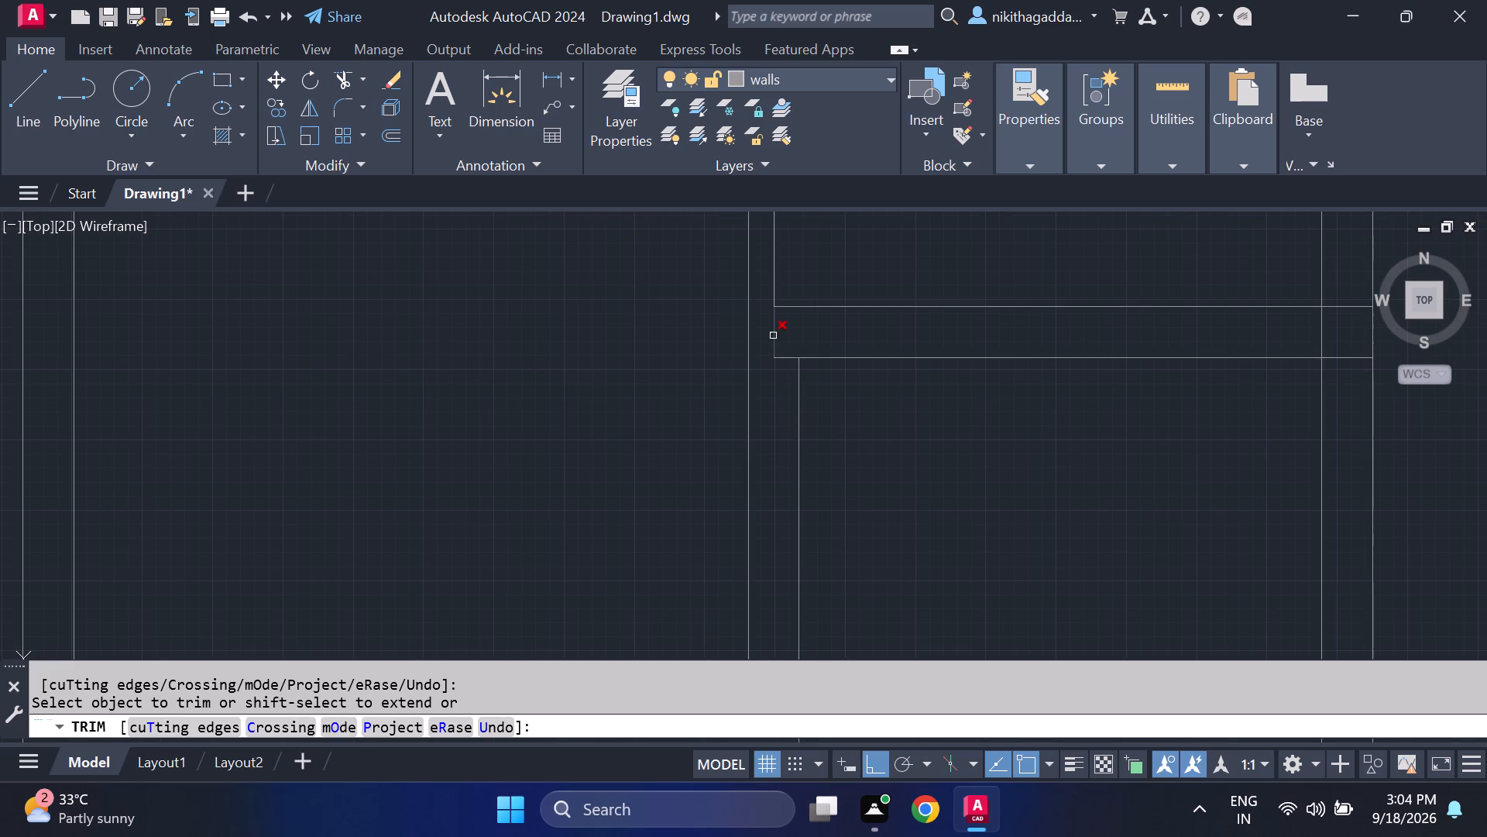
click(773, 336)
click(783, 356)
scroll(926, 421, down, 3)
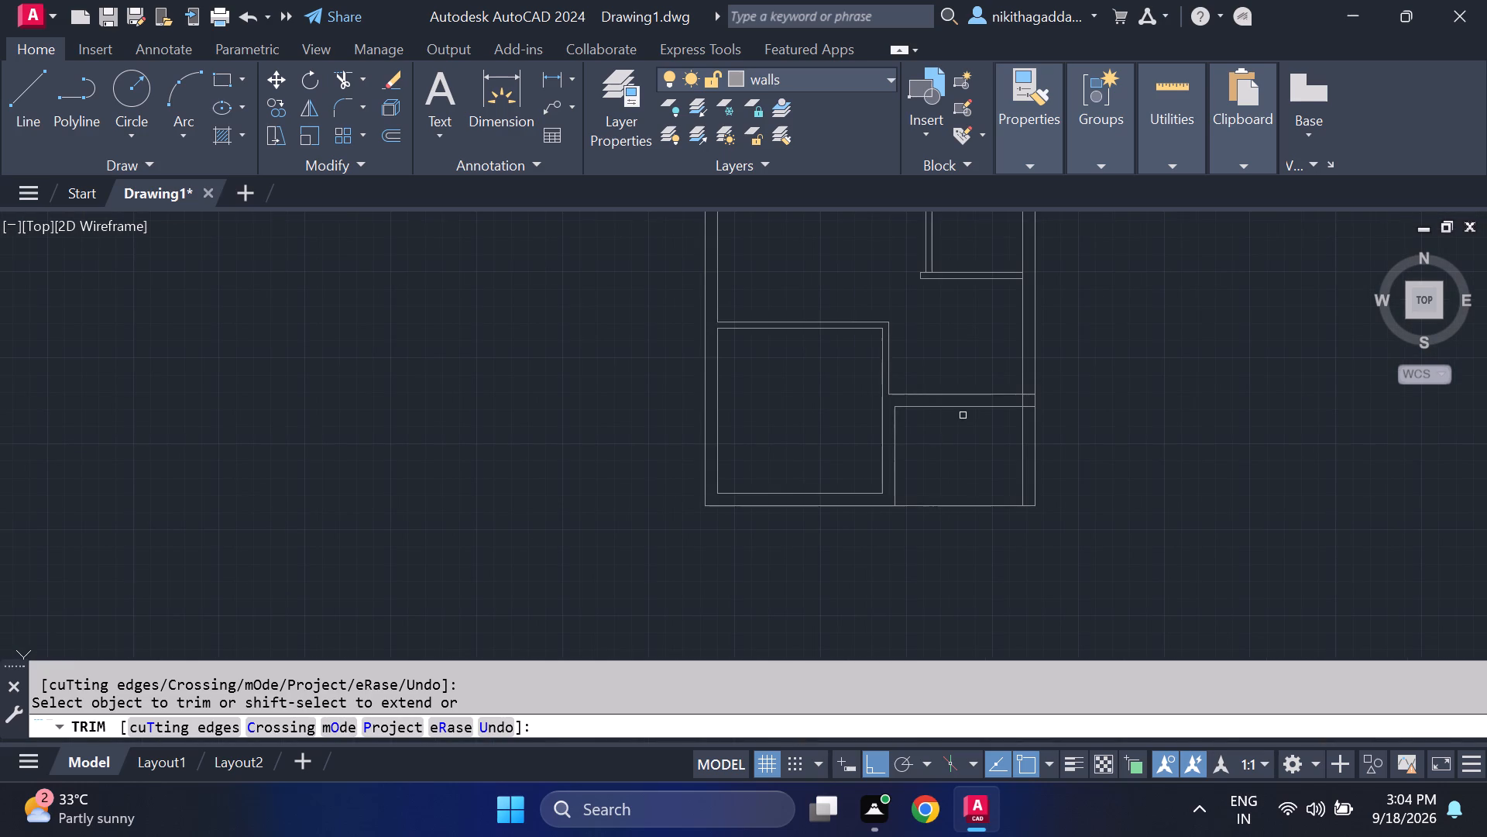
Trim the crossing line segments where that horizontal wall meets the right outer wall, above the bottom-right room.
scroll(992, 387, up, 2)
scroll(1076, 420, up, 2)
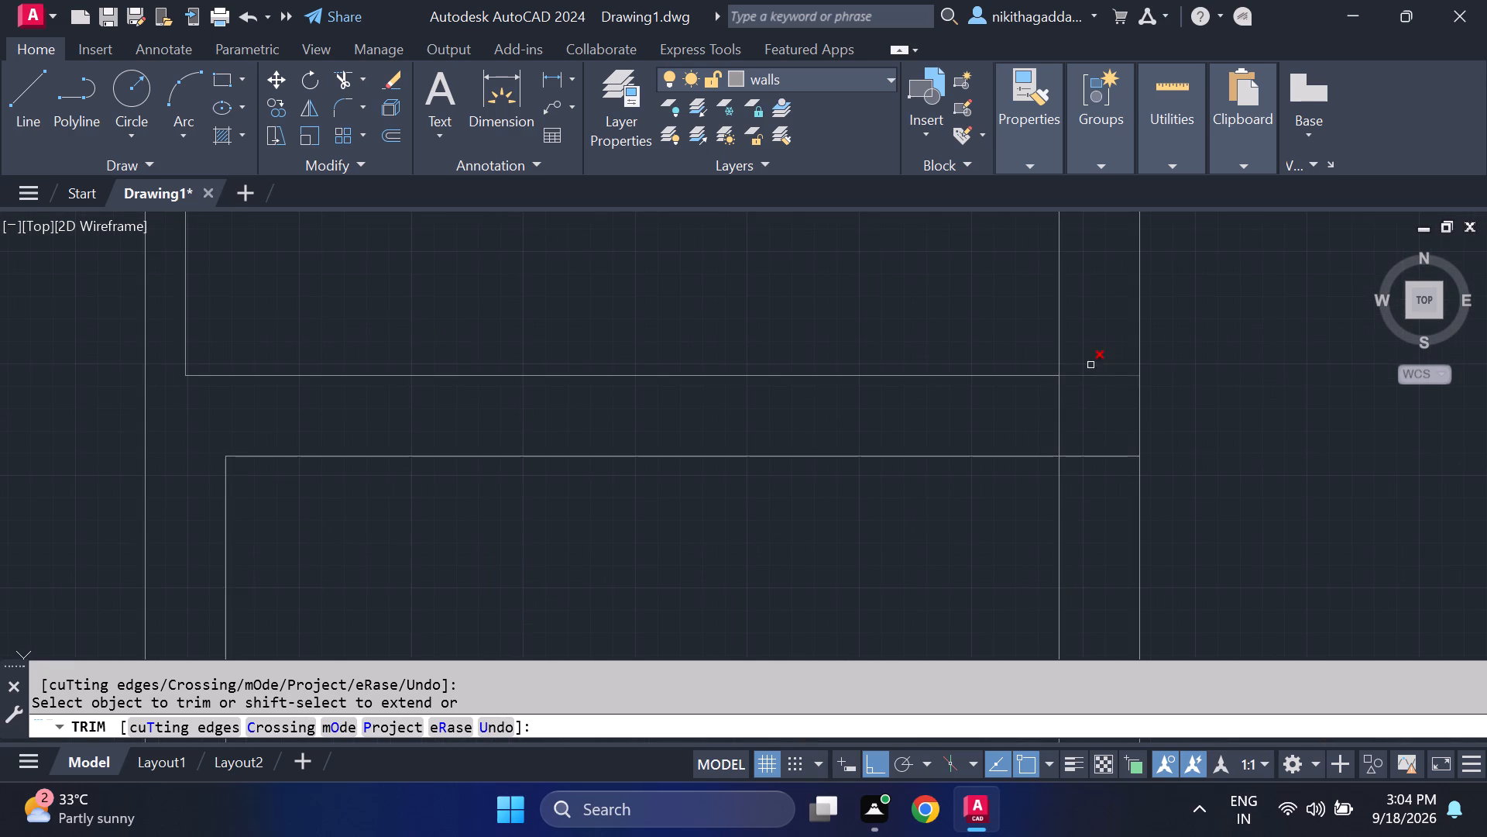
drag(1090, 362, 1015, 432)
scroll(1012, 436, down, 3)
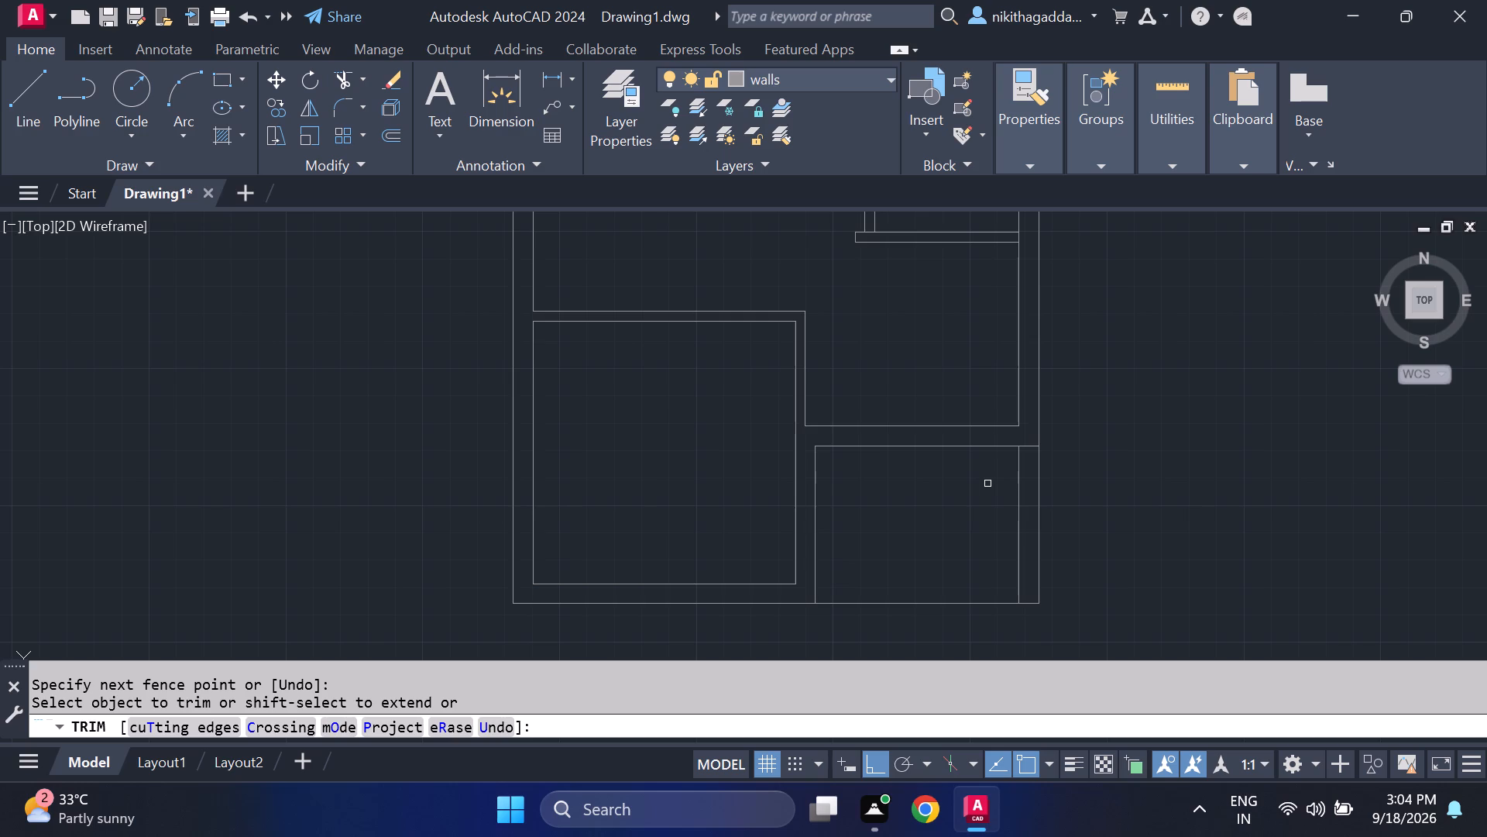
key(Escape)
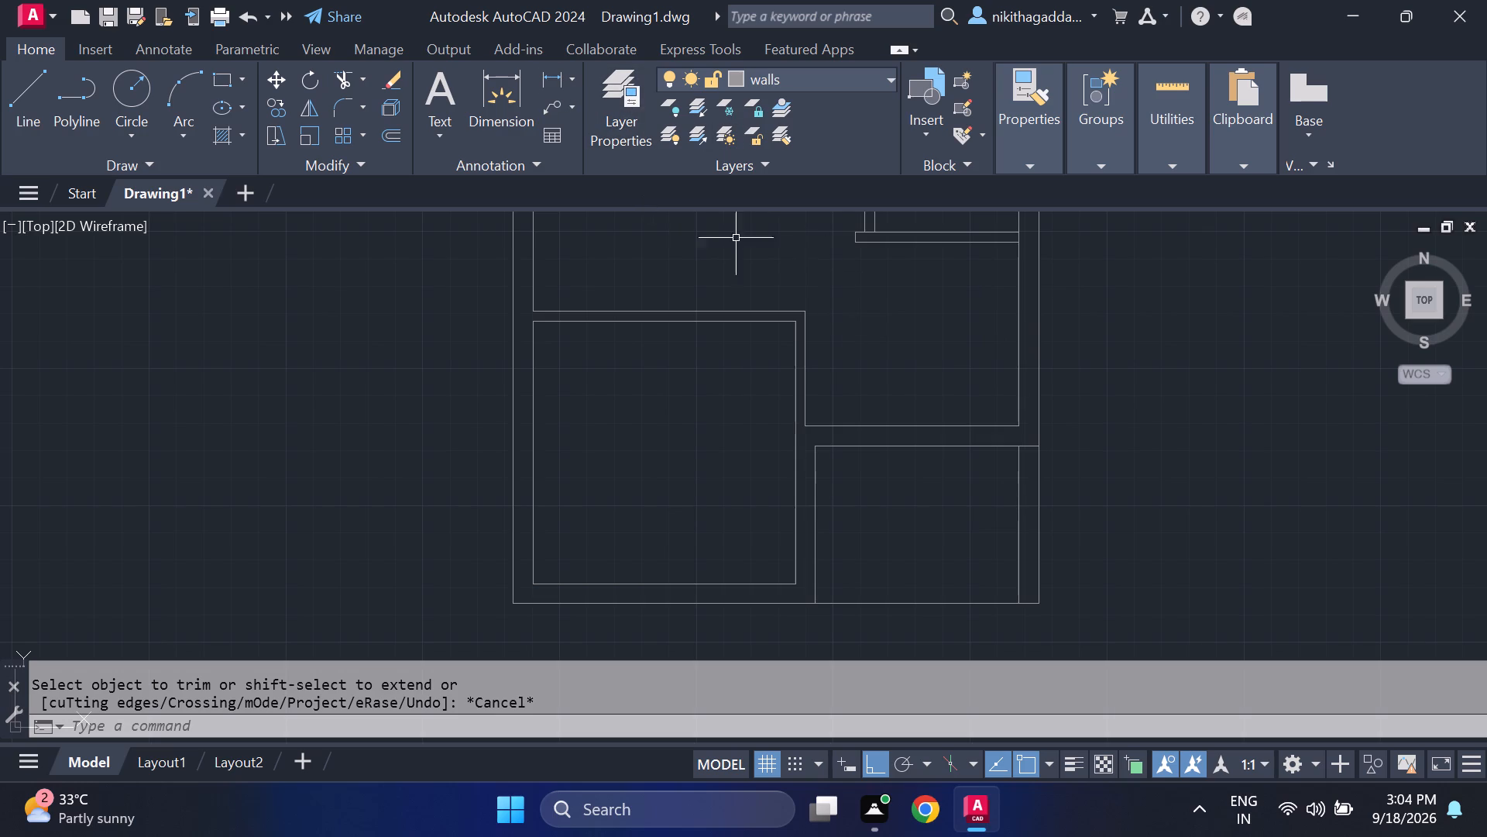
Examine the wall junctions across the plan and around the bottom-right room.
middle_drag(877, 308, 981, 529)
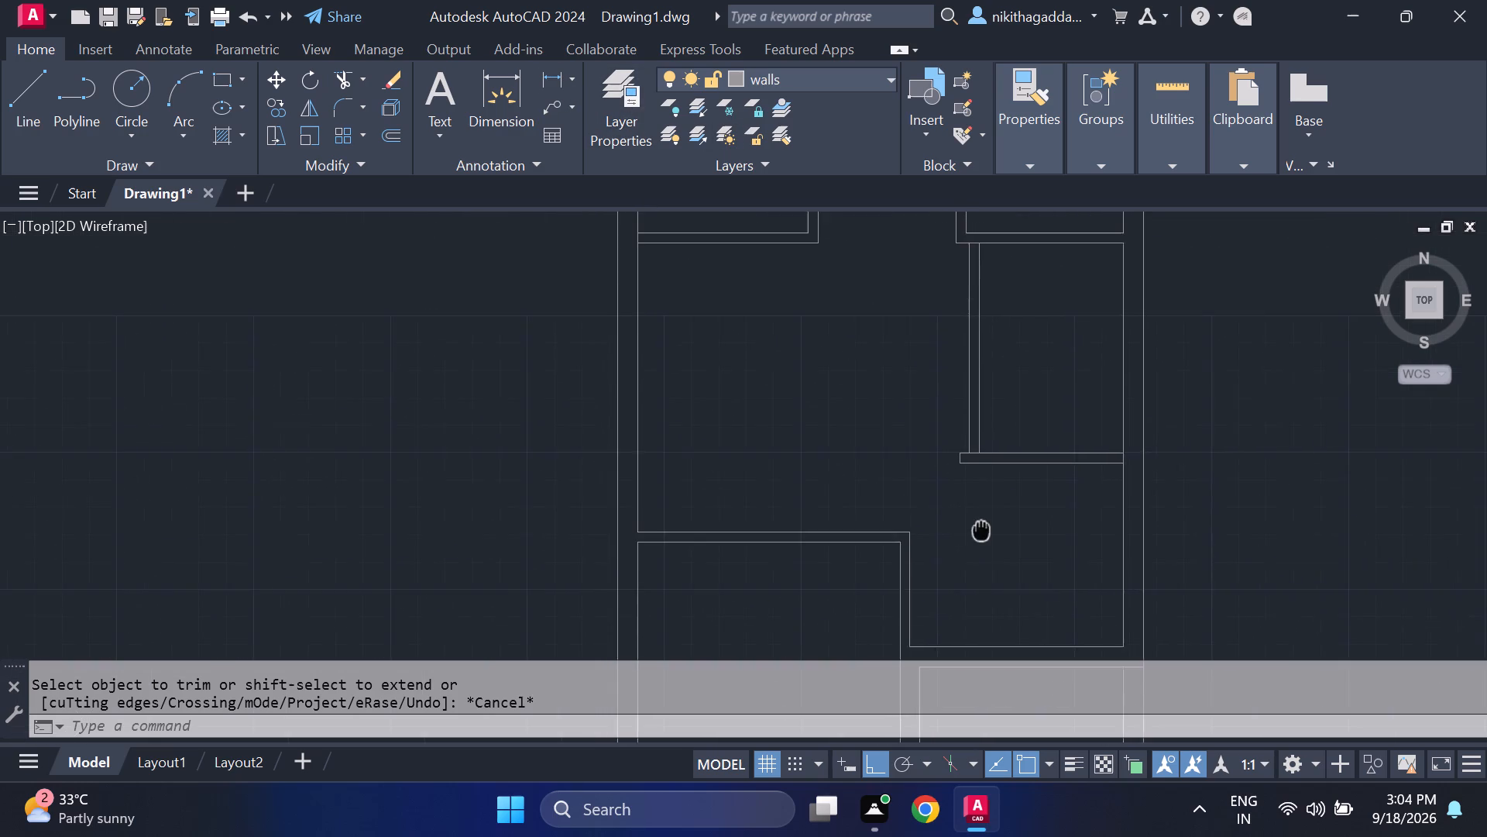
middle_drag(981, 529, 985, 421)
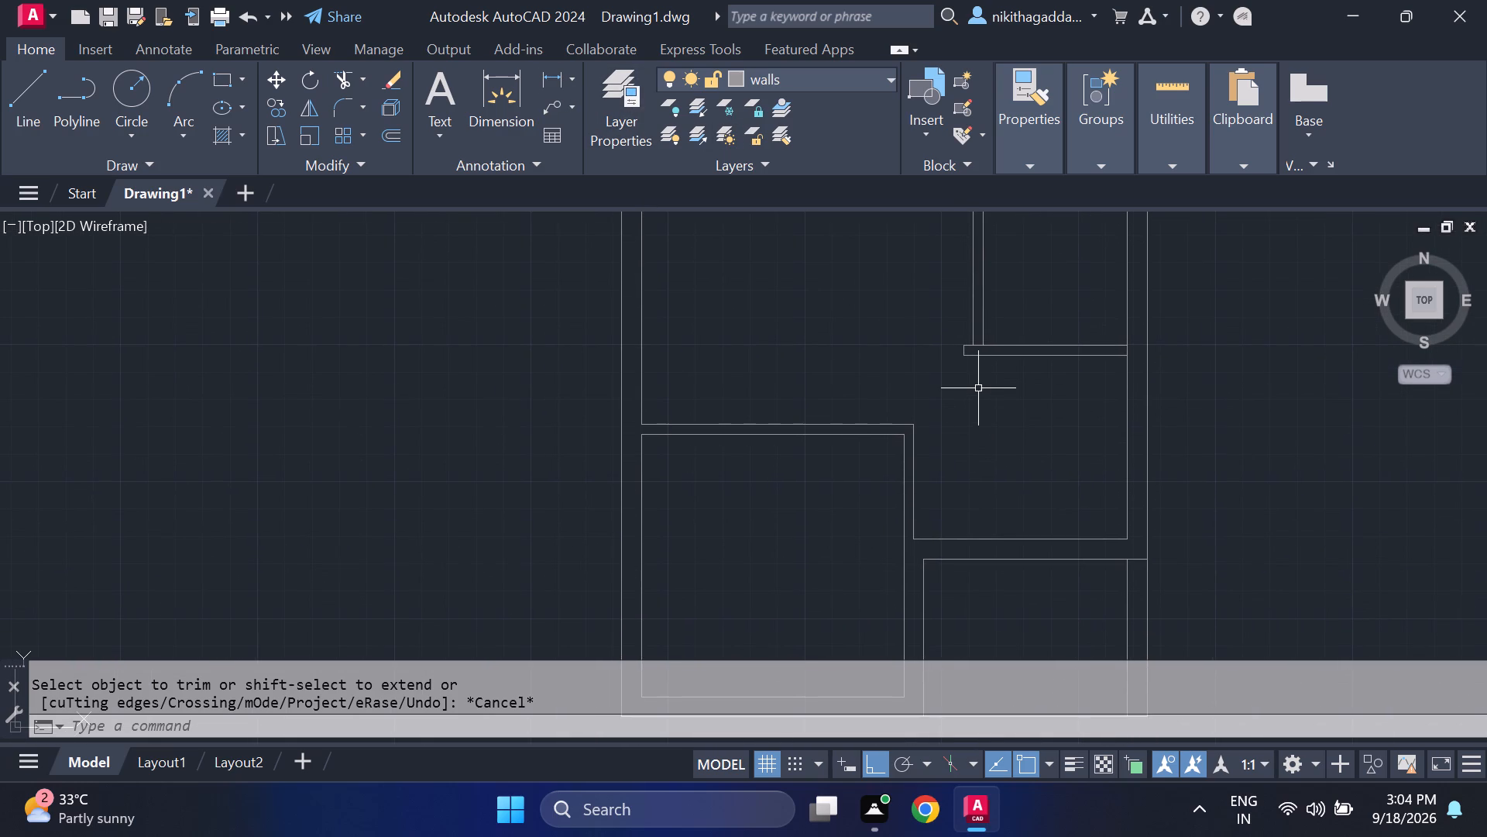
scroll(912, 390, down, 2)
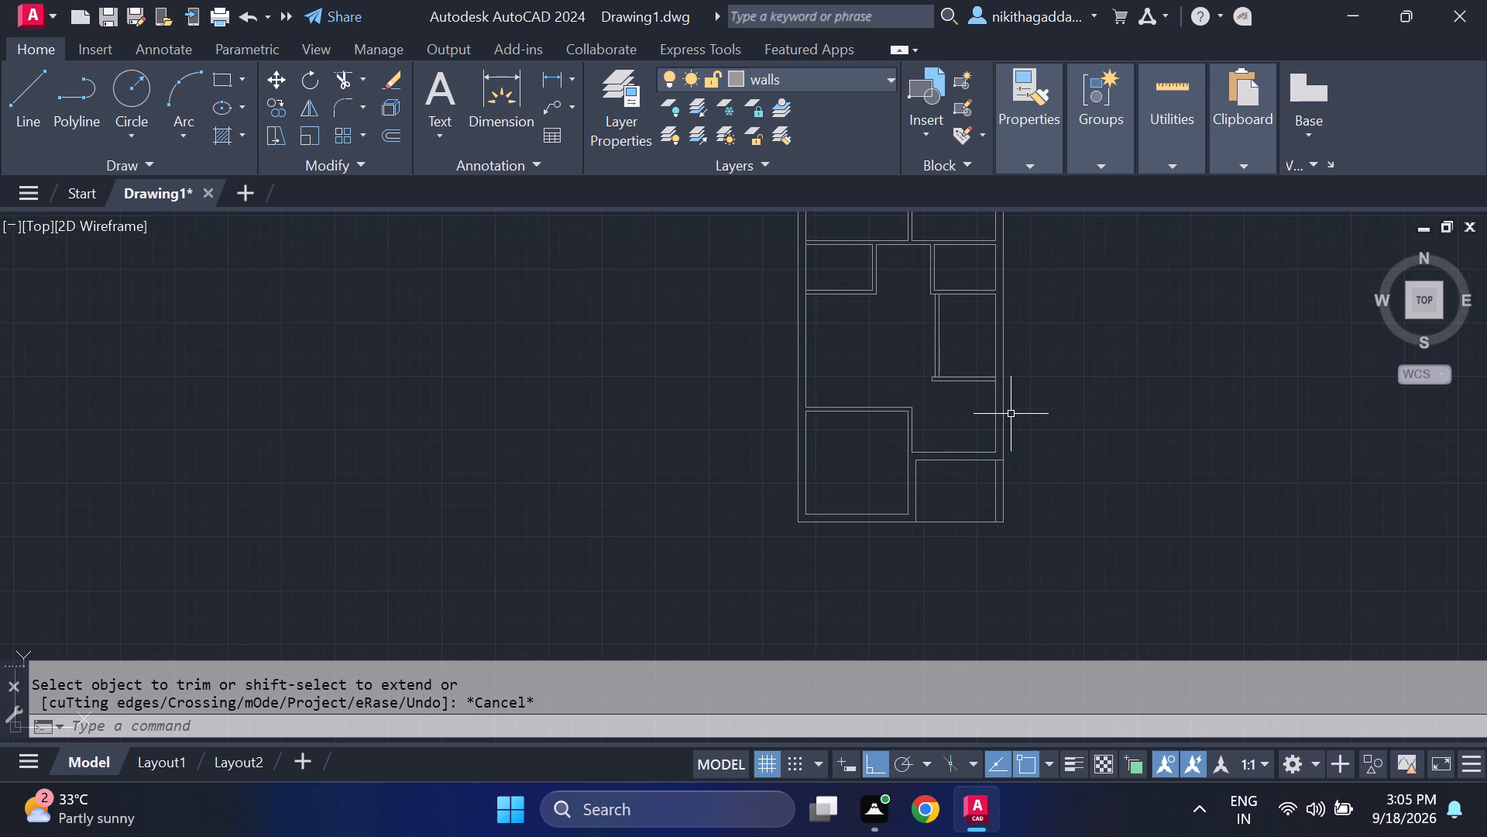
middle_drag(956, 391, 987, 450)
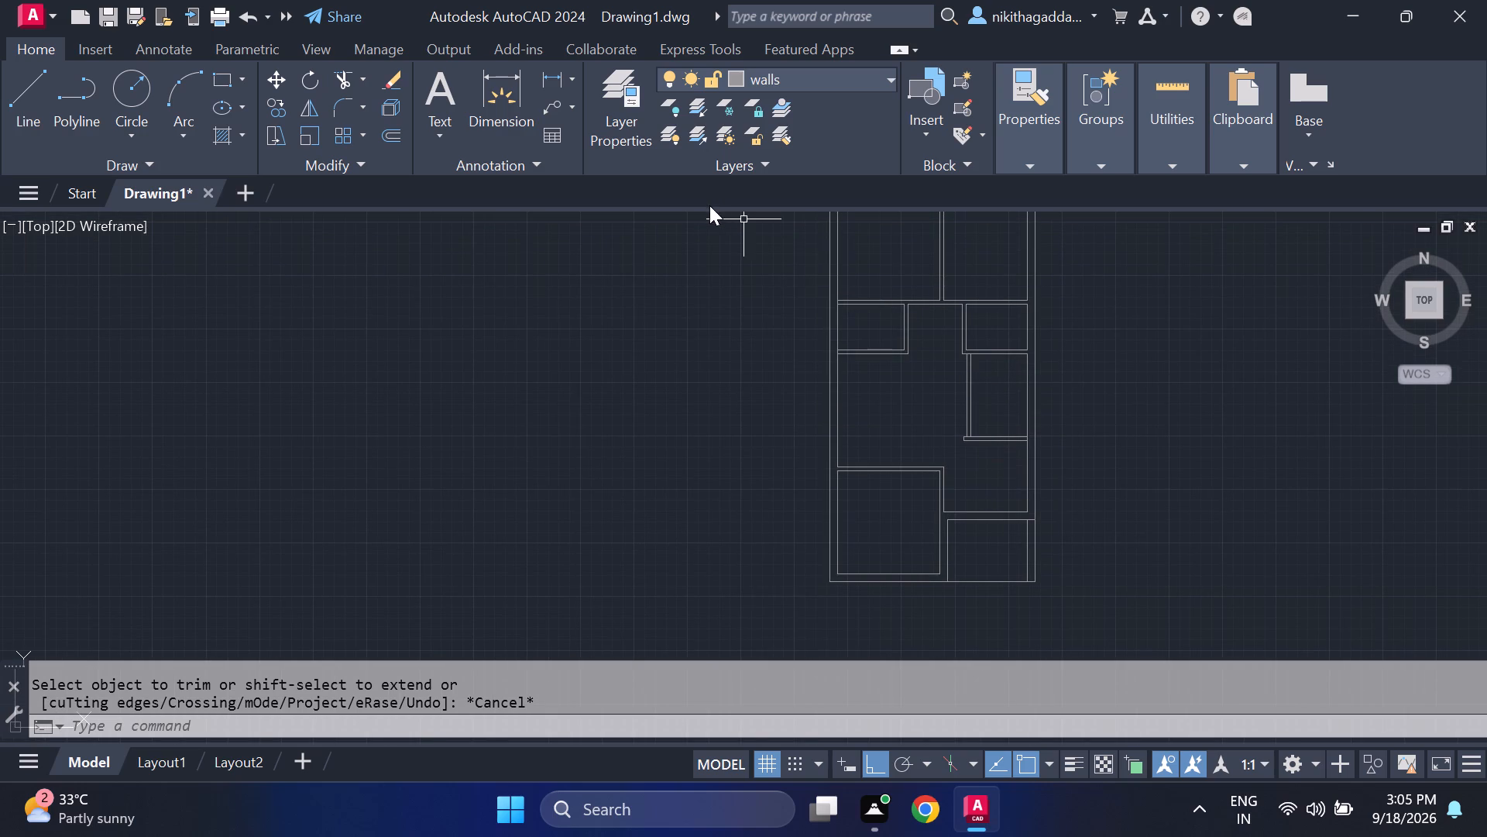
scroll(975, 601, up, 2)
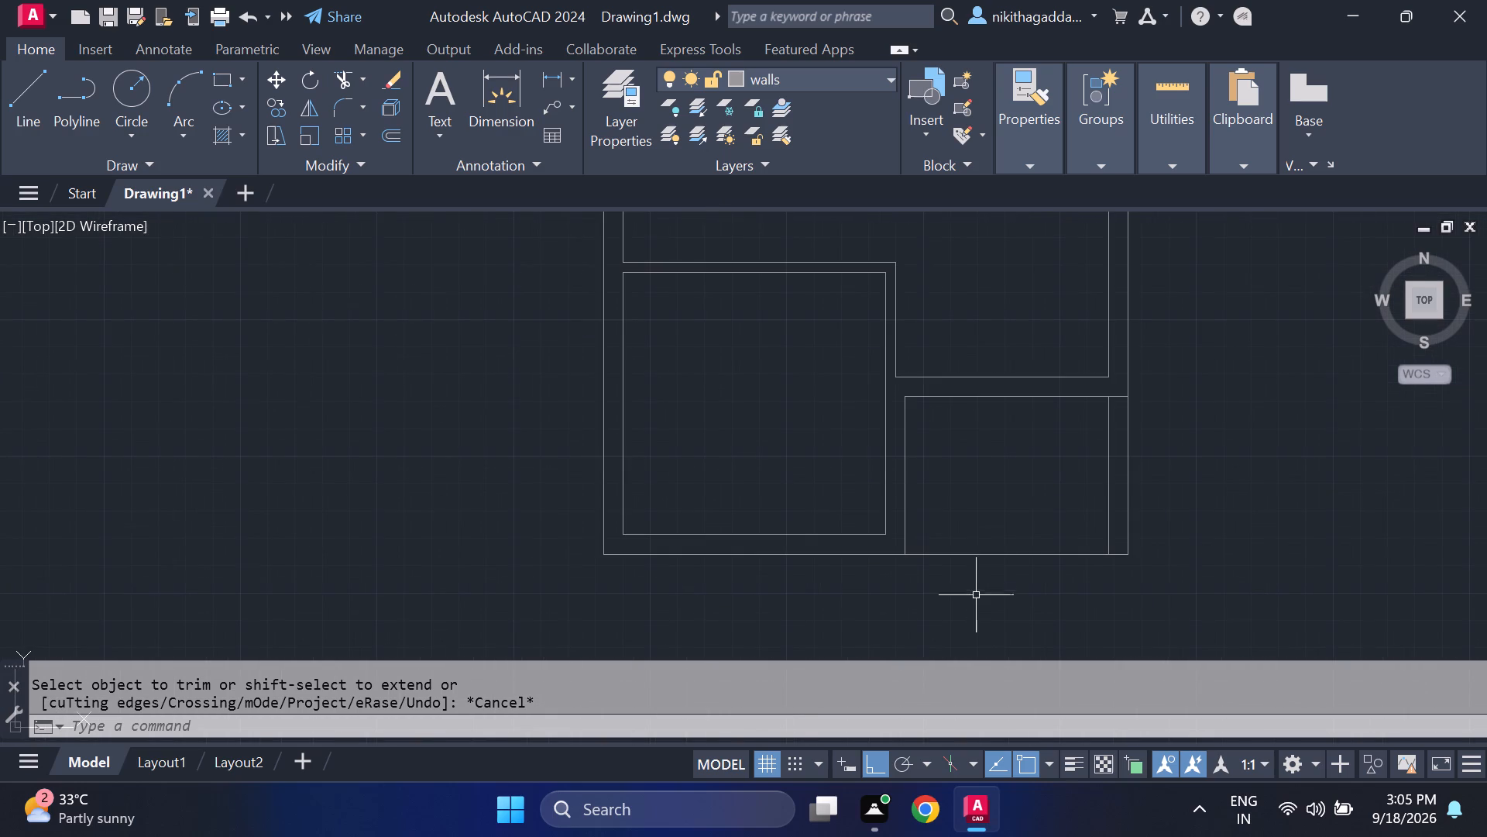
scroll(1015, 549, up, 2)
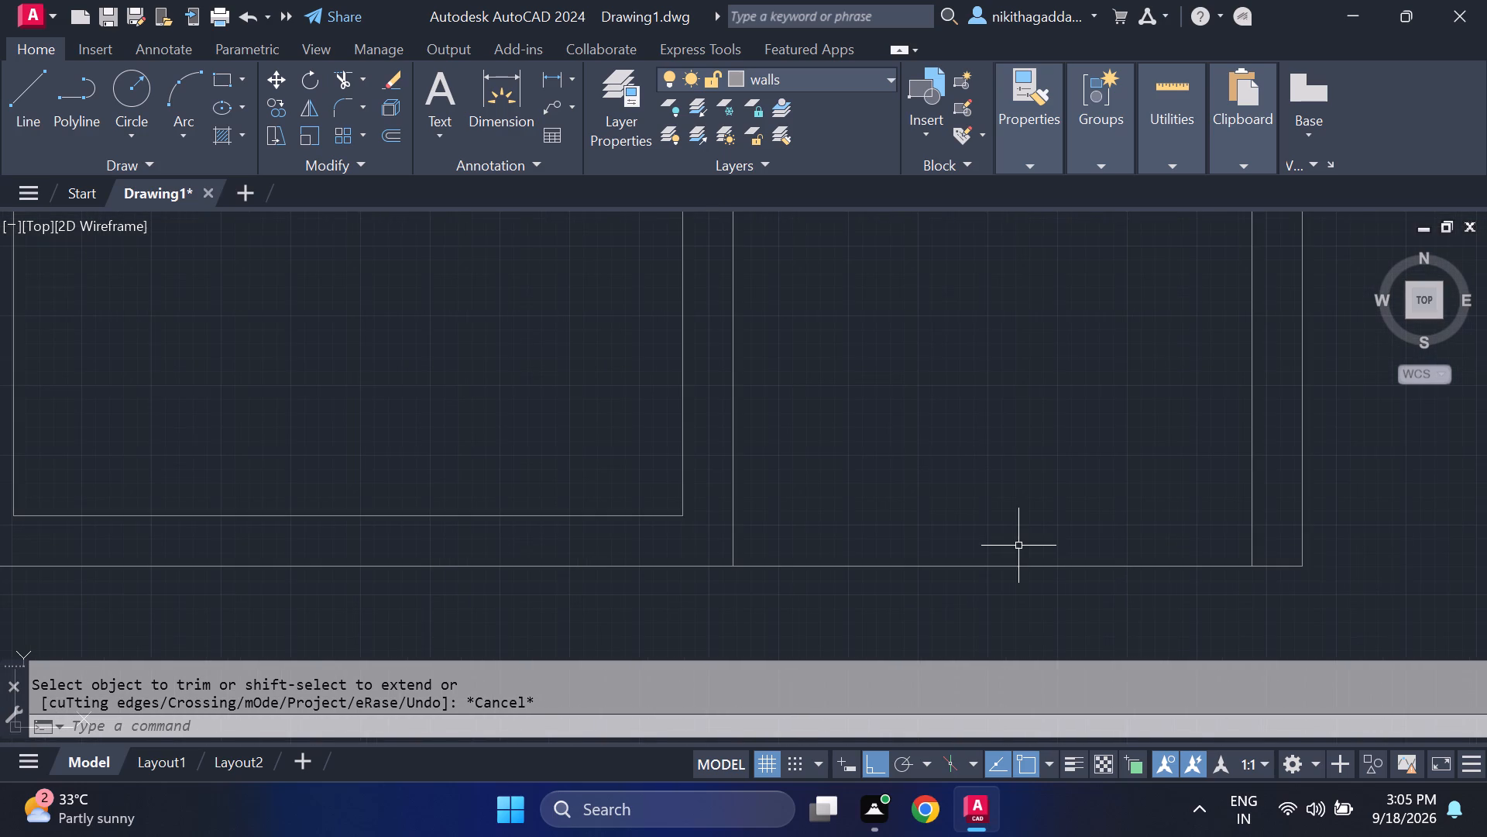
middle_drag(1200, 480, 1085, 534)
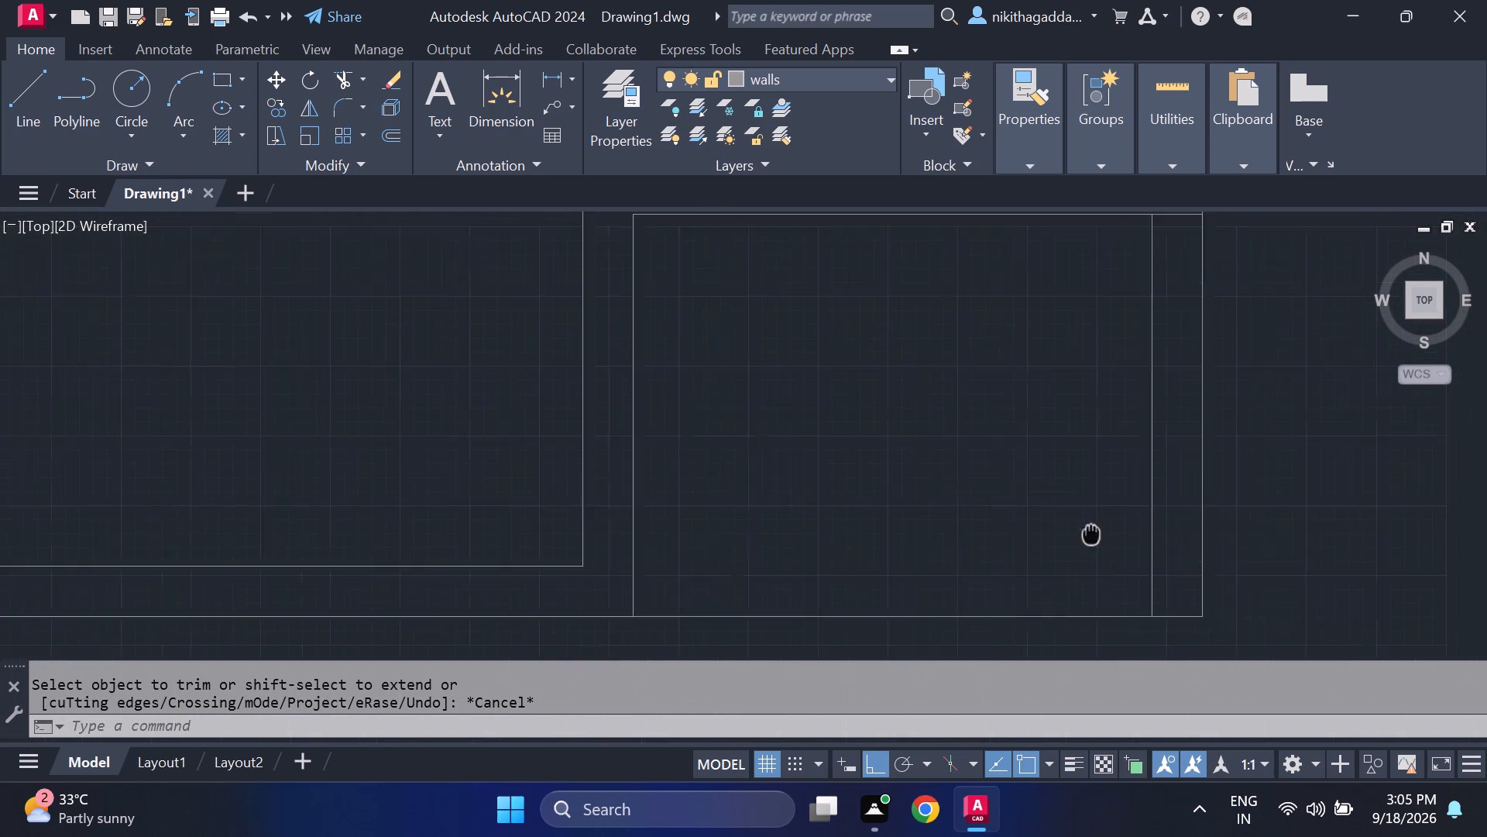
middle_drag(1085, 534, 950, 578)
scroll(970, 537, down, 2)
scroll(999, 522, up, 2)
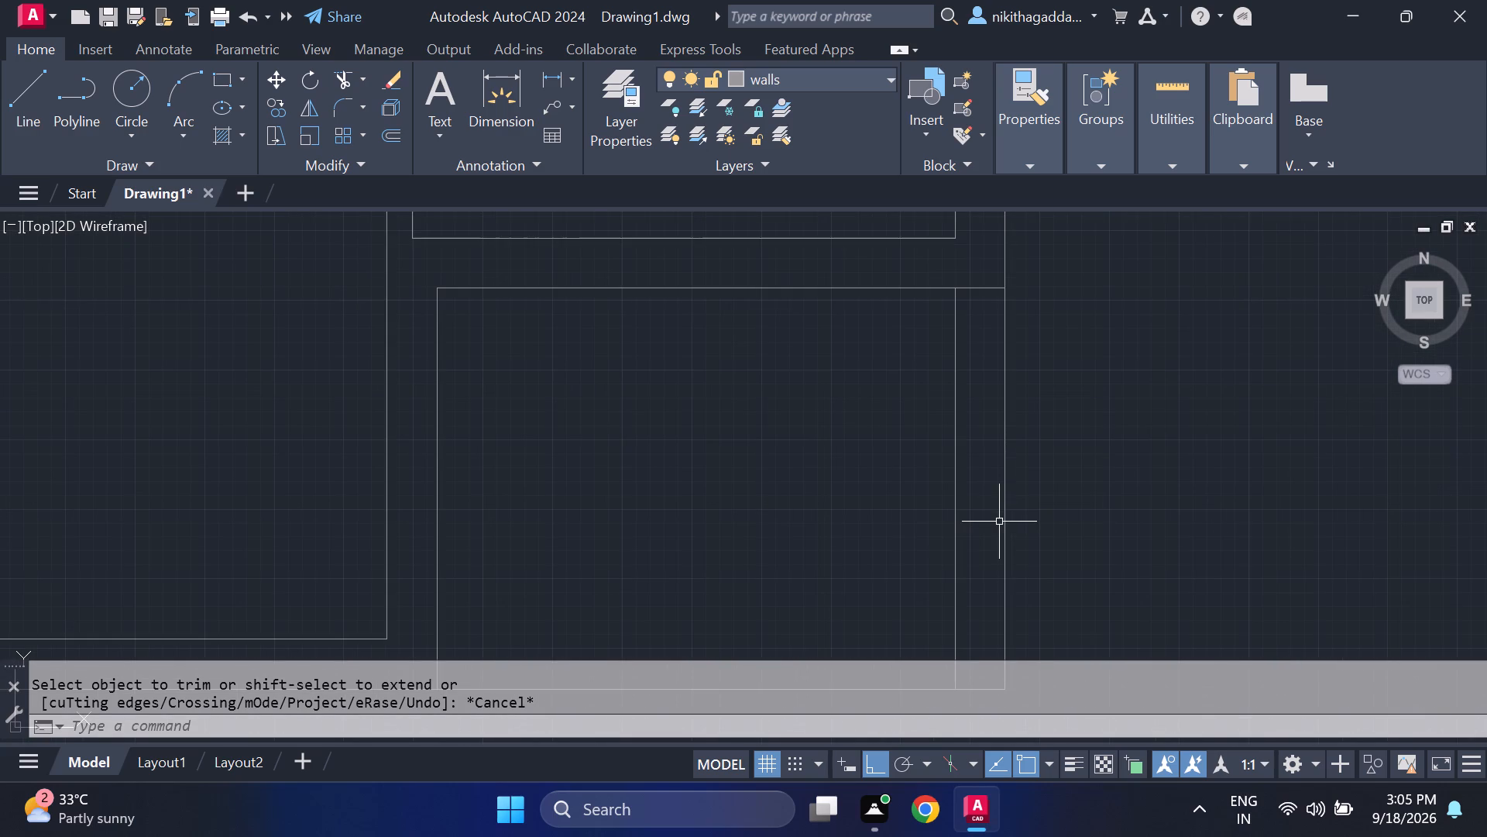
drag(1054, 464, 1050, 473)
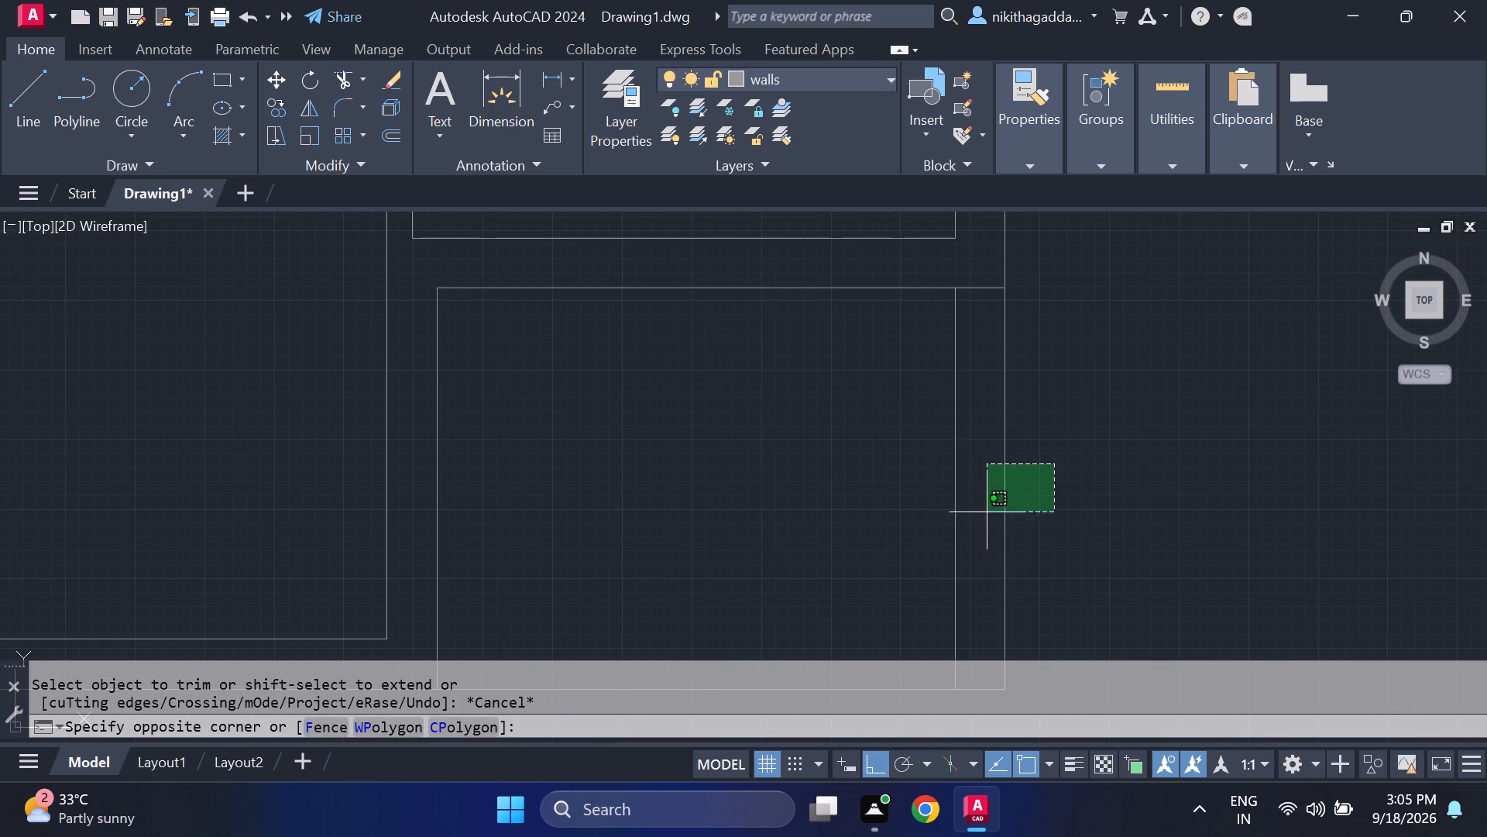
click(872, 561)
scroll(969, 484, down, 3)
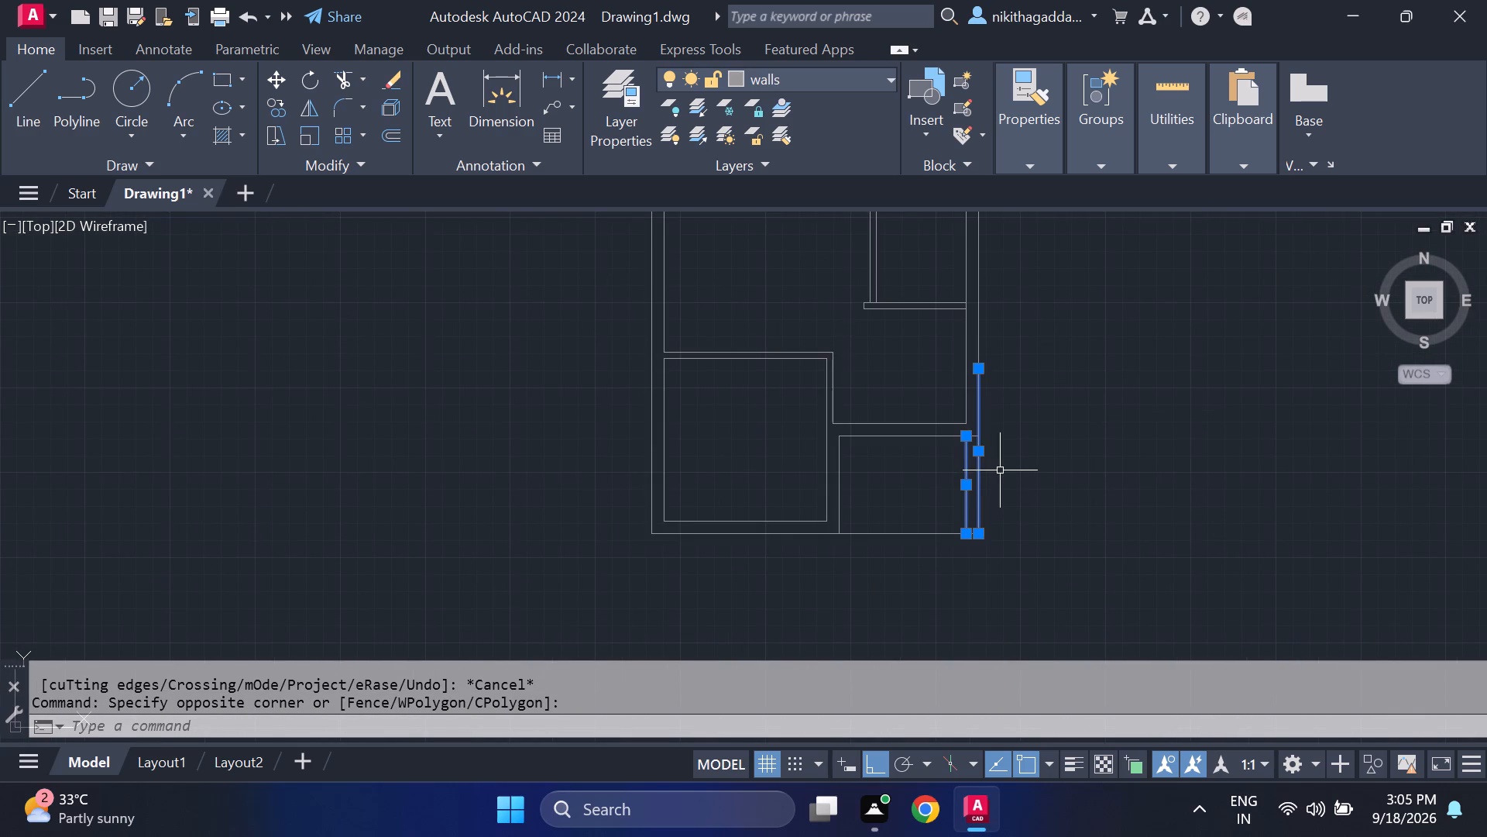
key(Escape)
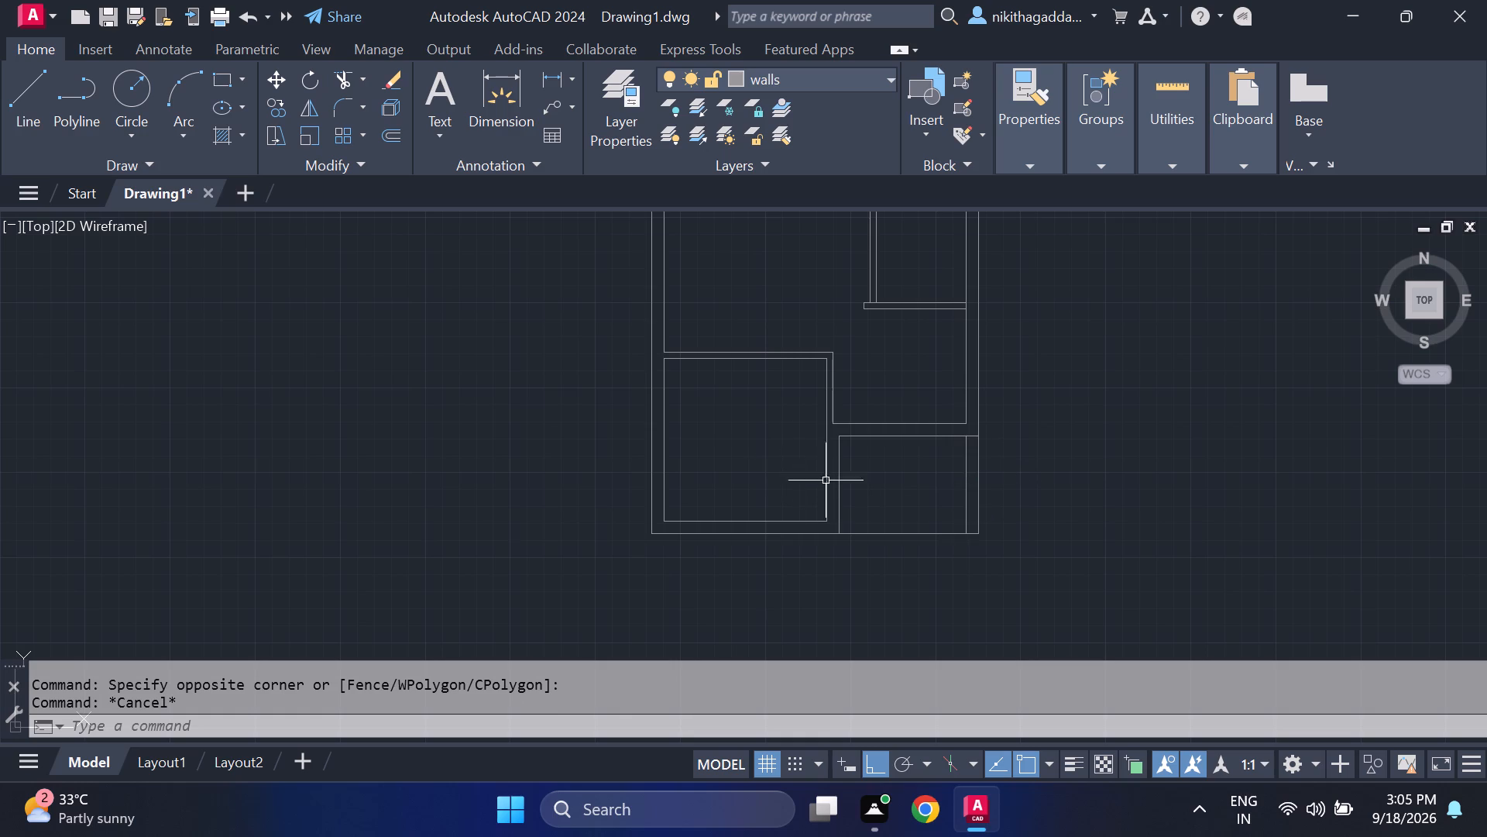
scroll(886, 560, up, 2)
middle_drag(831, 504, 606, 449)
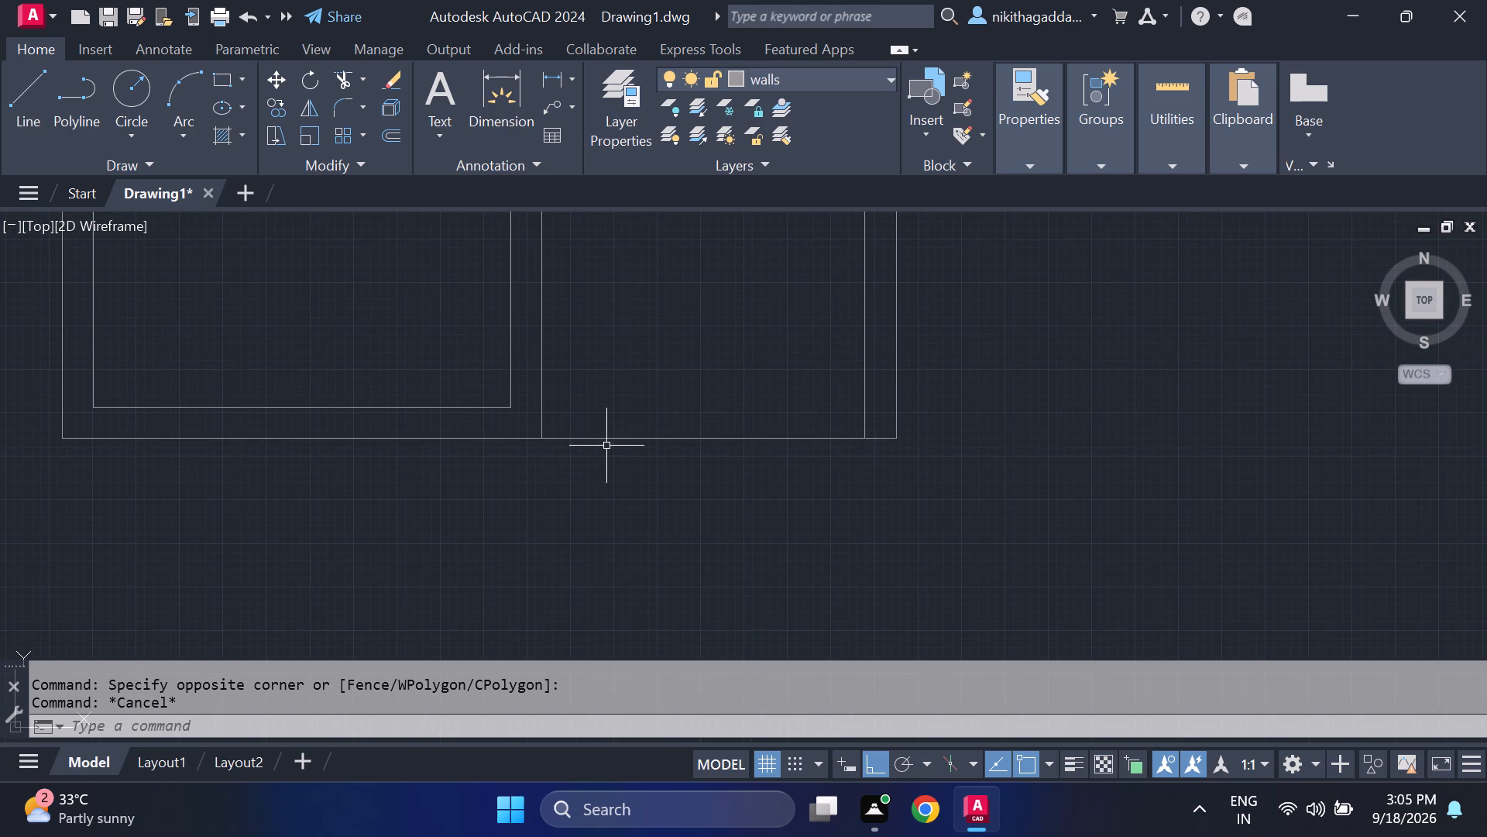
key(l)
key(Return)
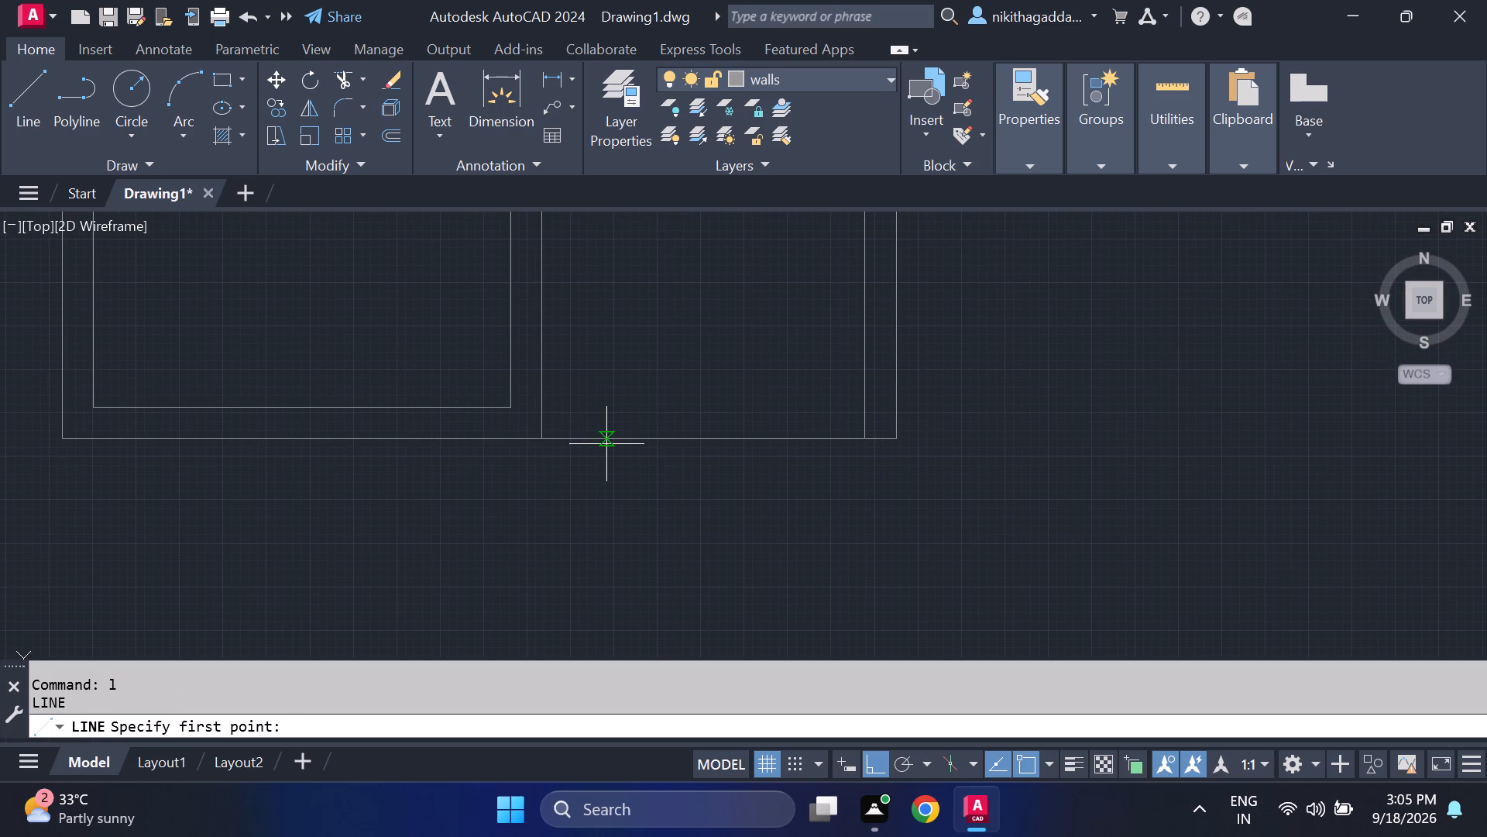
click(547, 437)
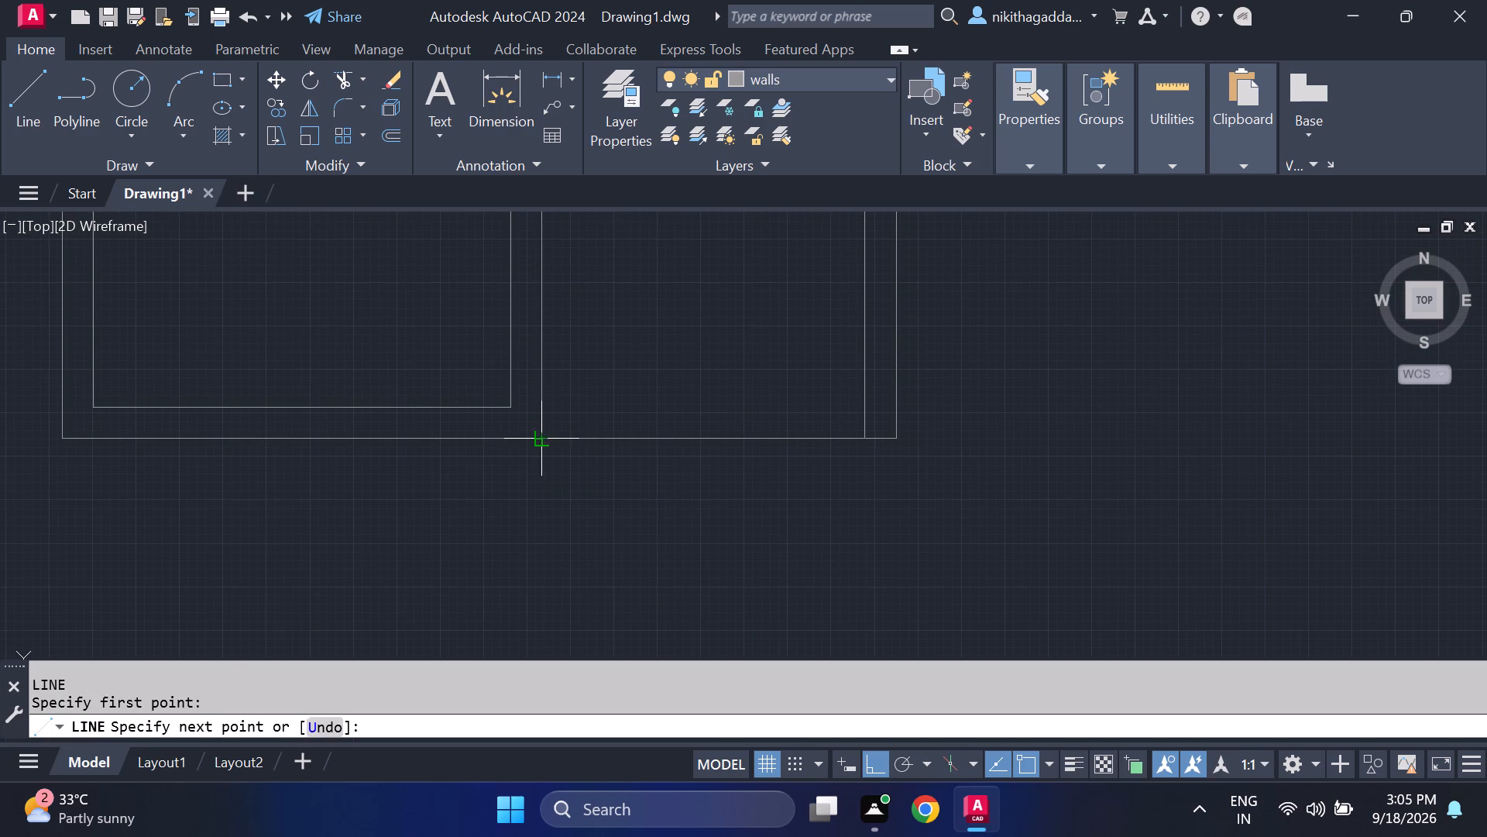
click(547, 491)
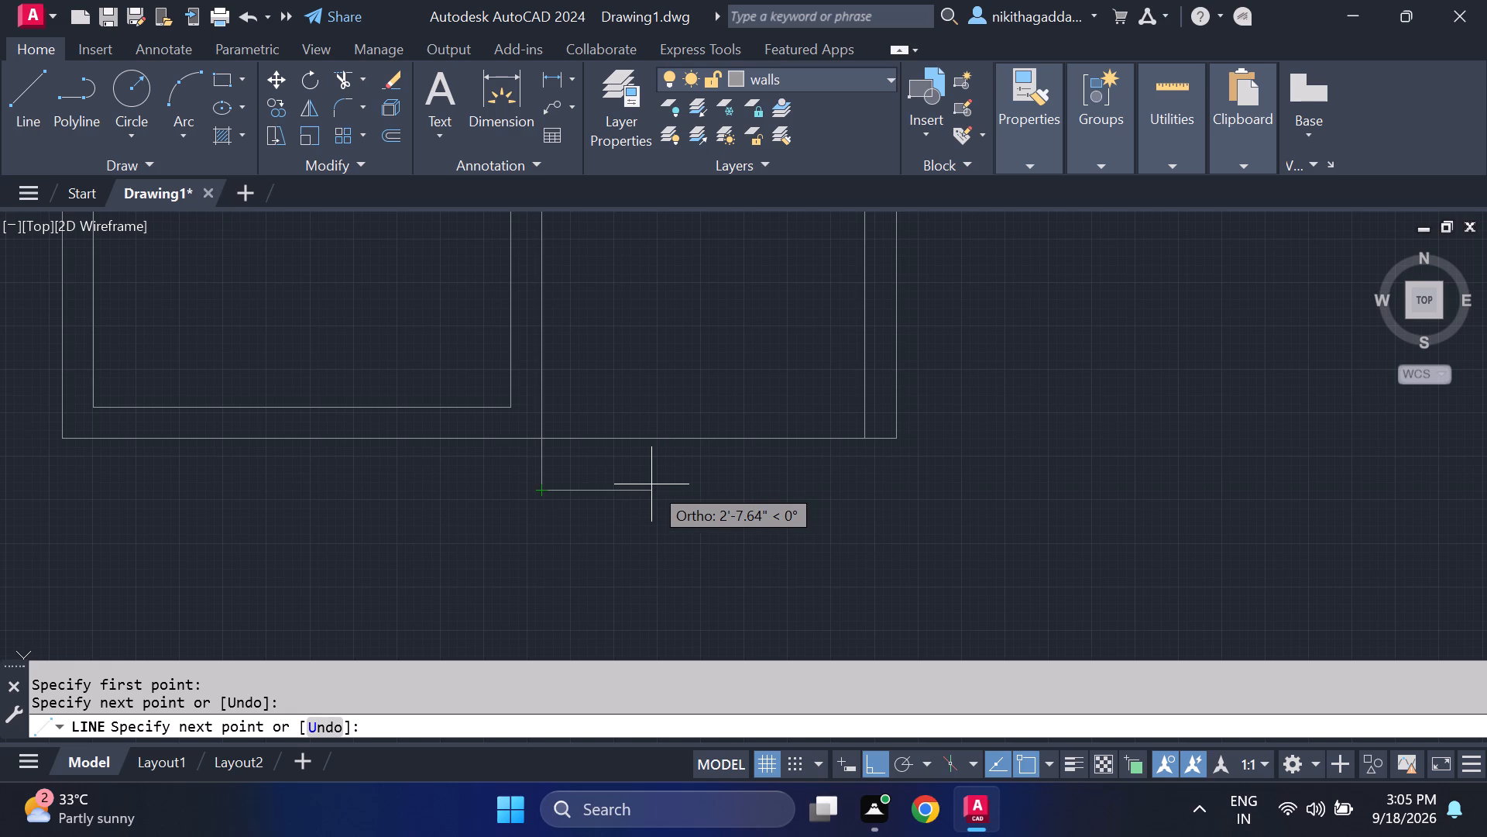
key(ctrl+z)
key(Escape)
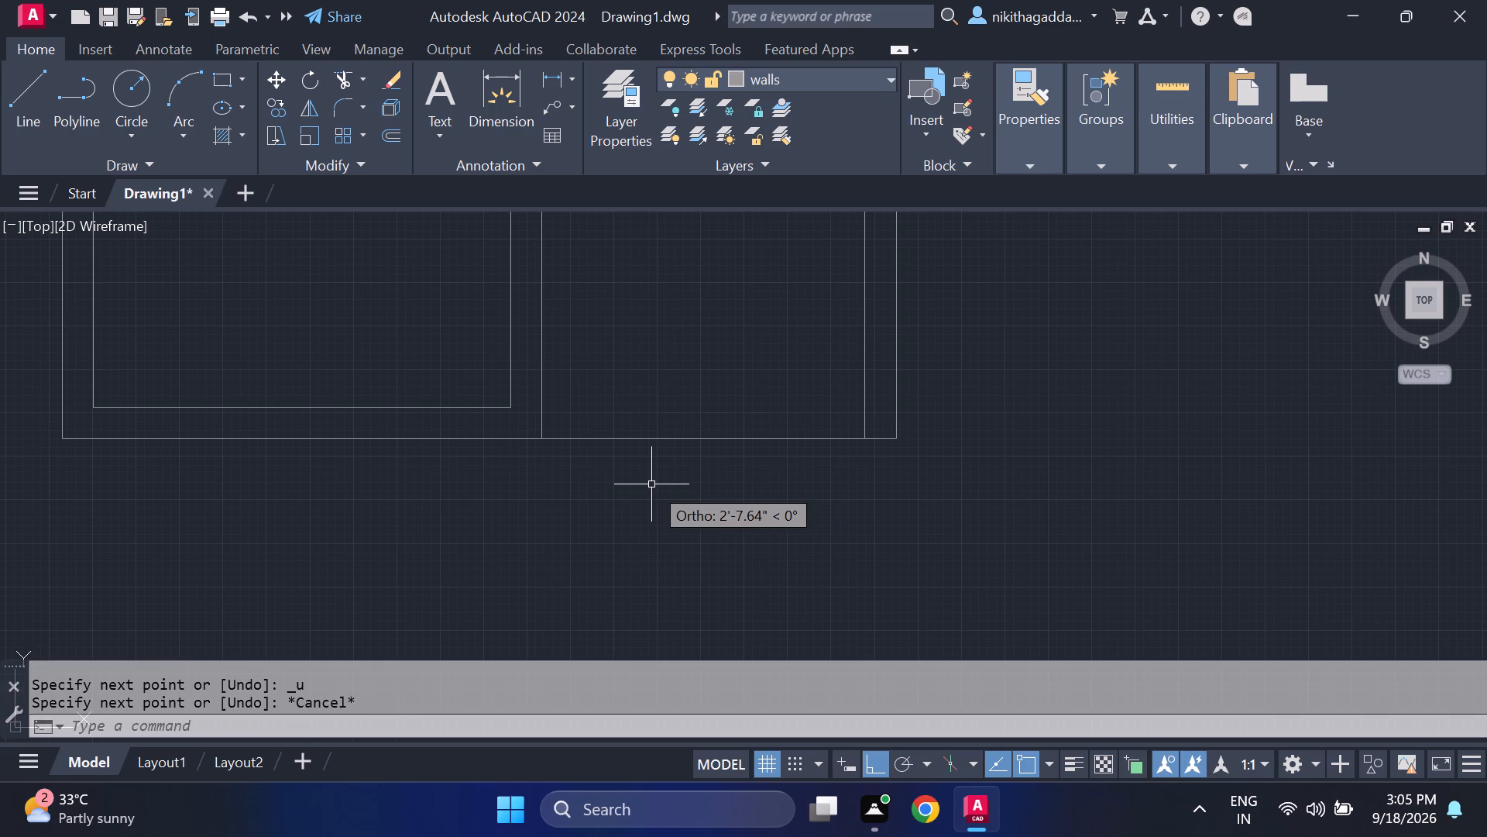
Draw two entrance steps below the bottom outer wall from the bottom-right room's left wall line, about 3'-4" wide, the lower about 10" deep.
key(l)
key(Return)
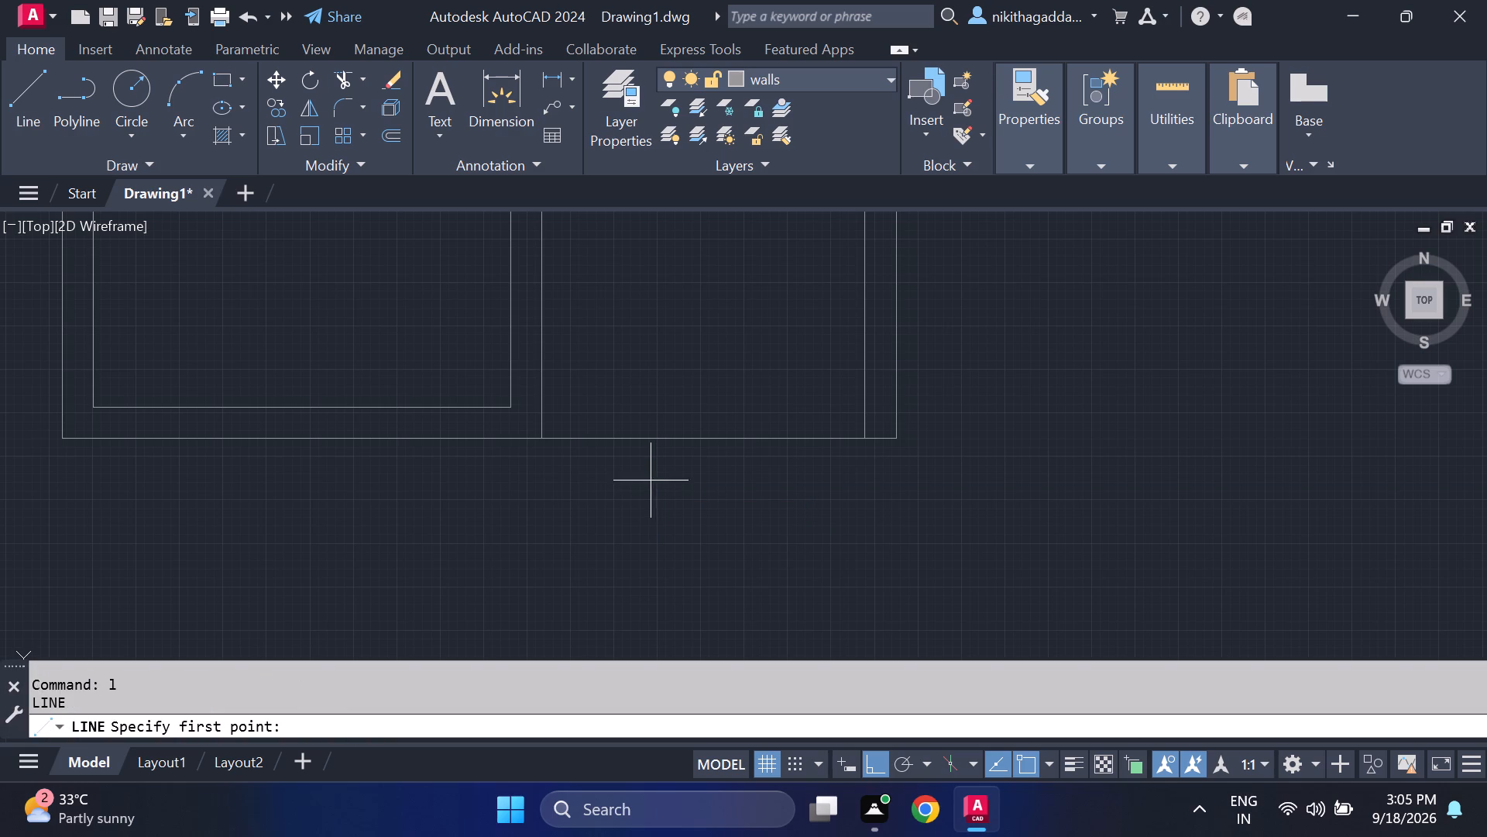
click(537, 441)
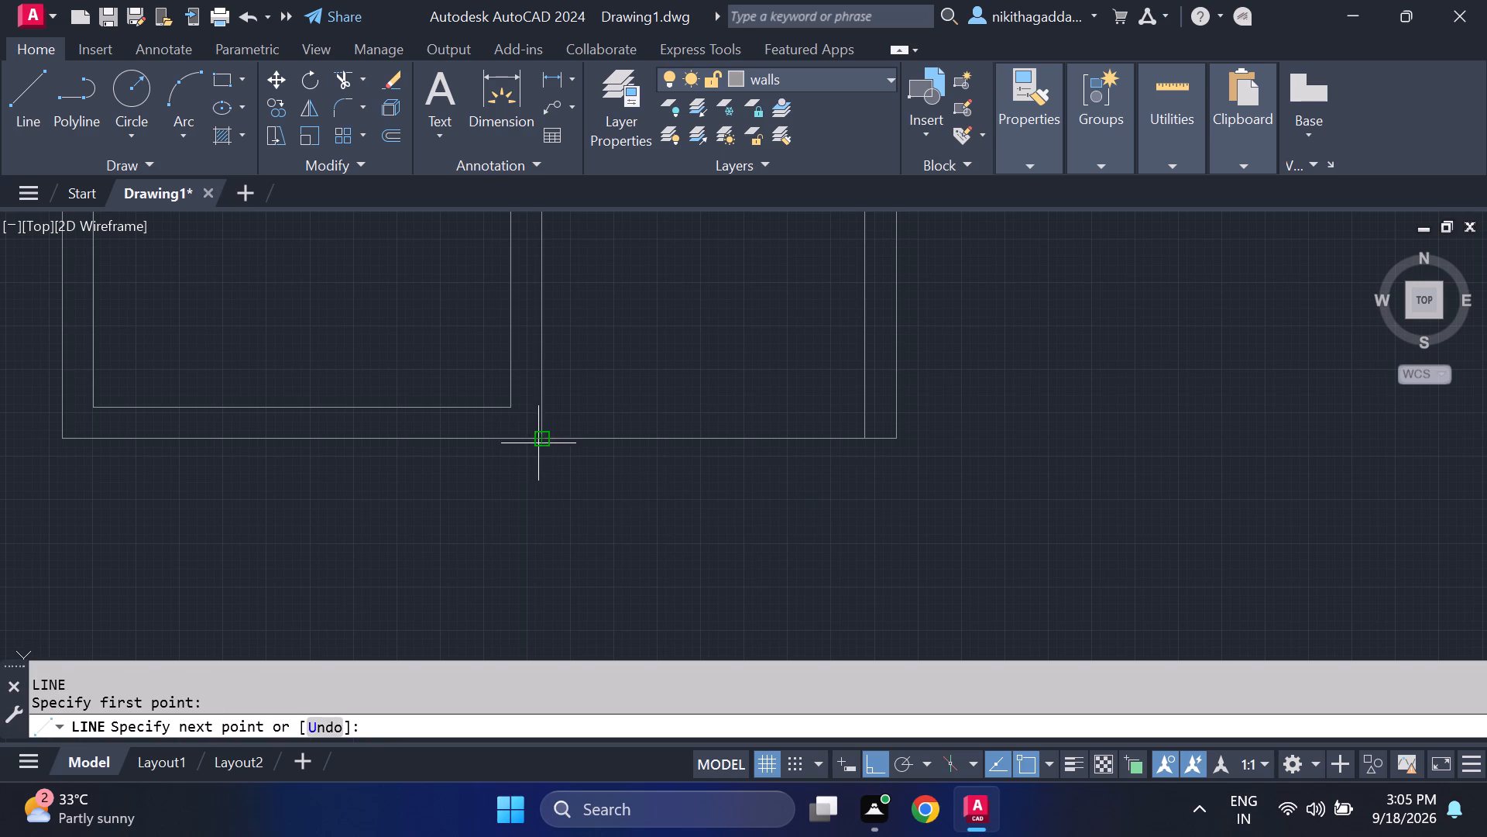
click(548, 486)
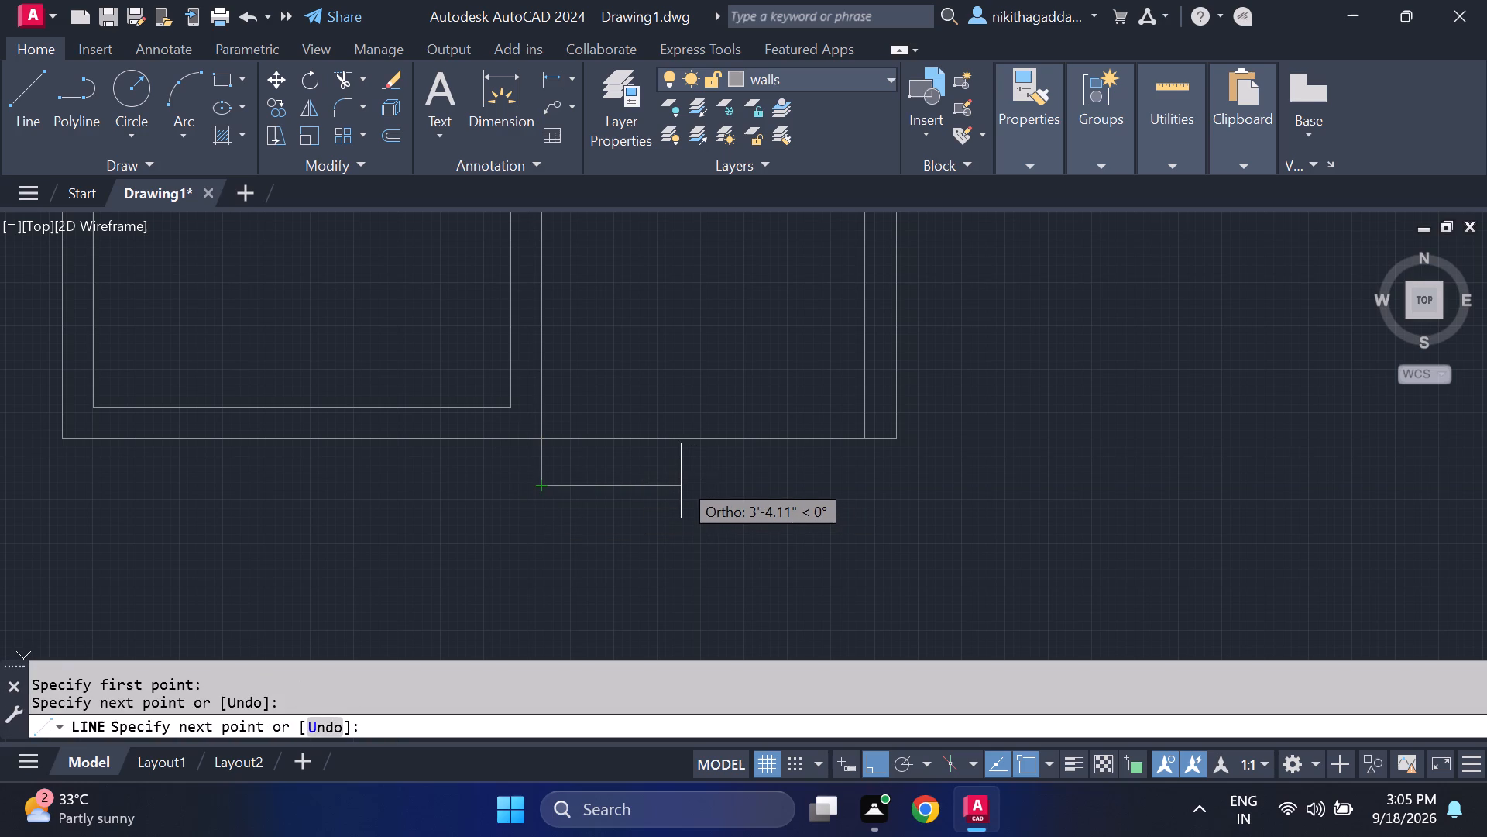
click(681, 480)
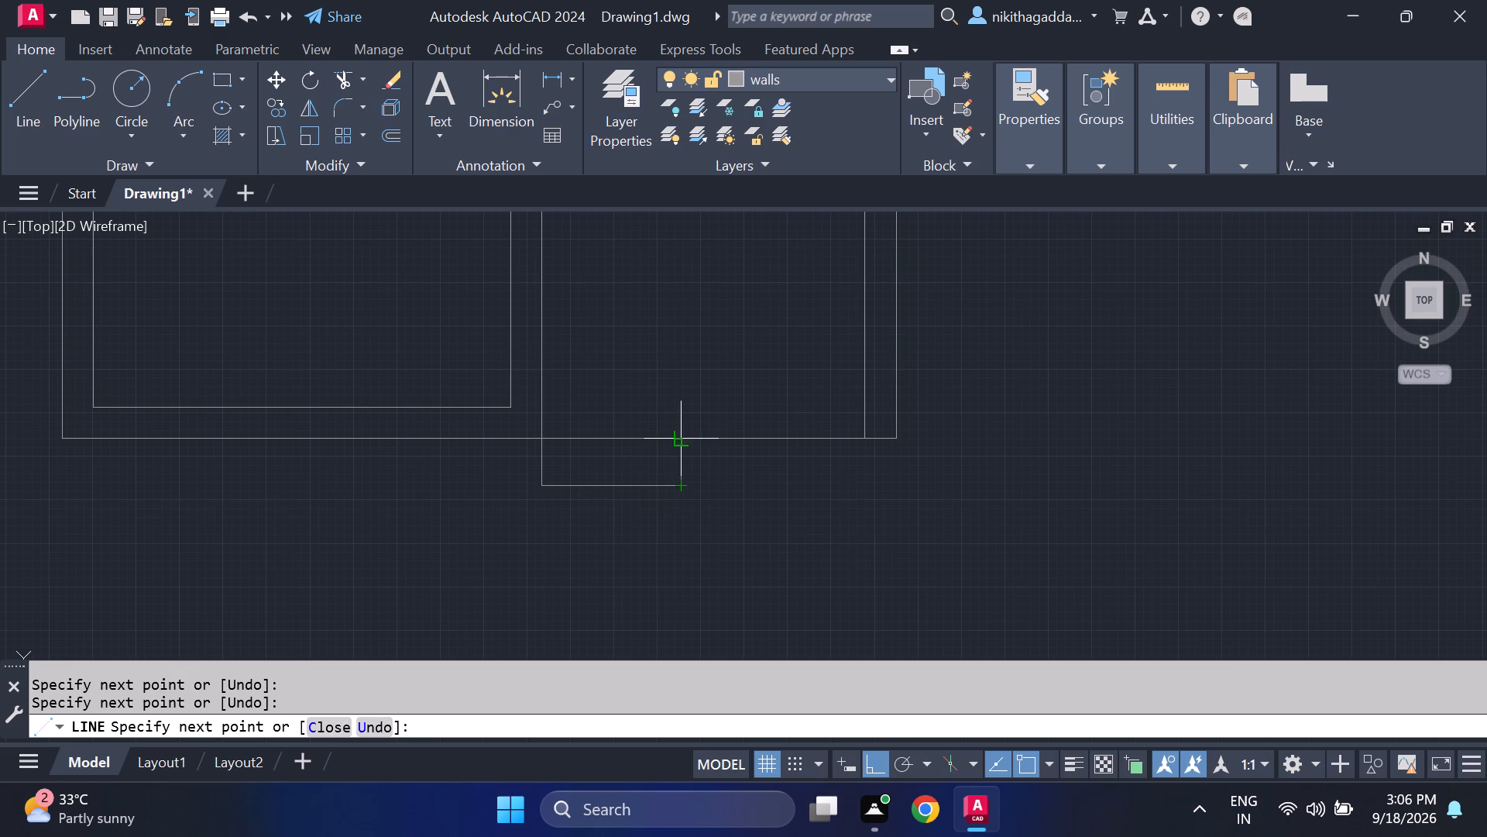
click(681, 522)
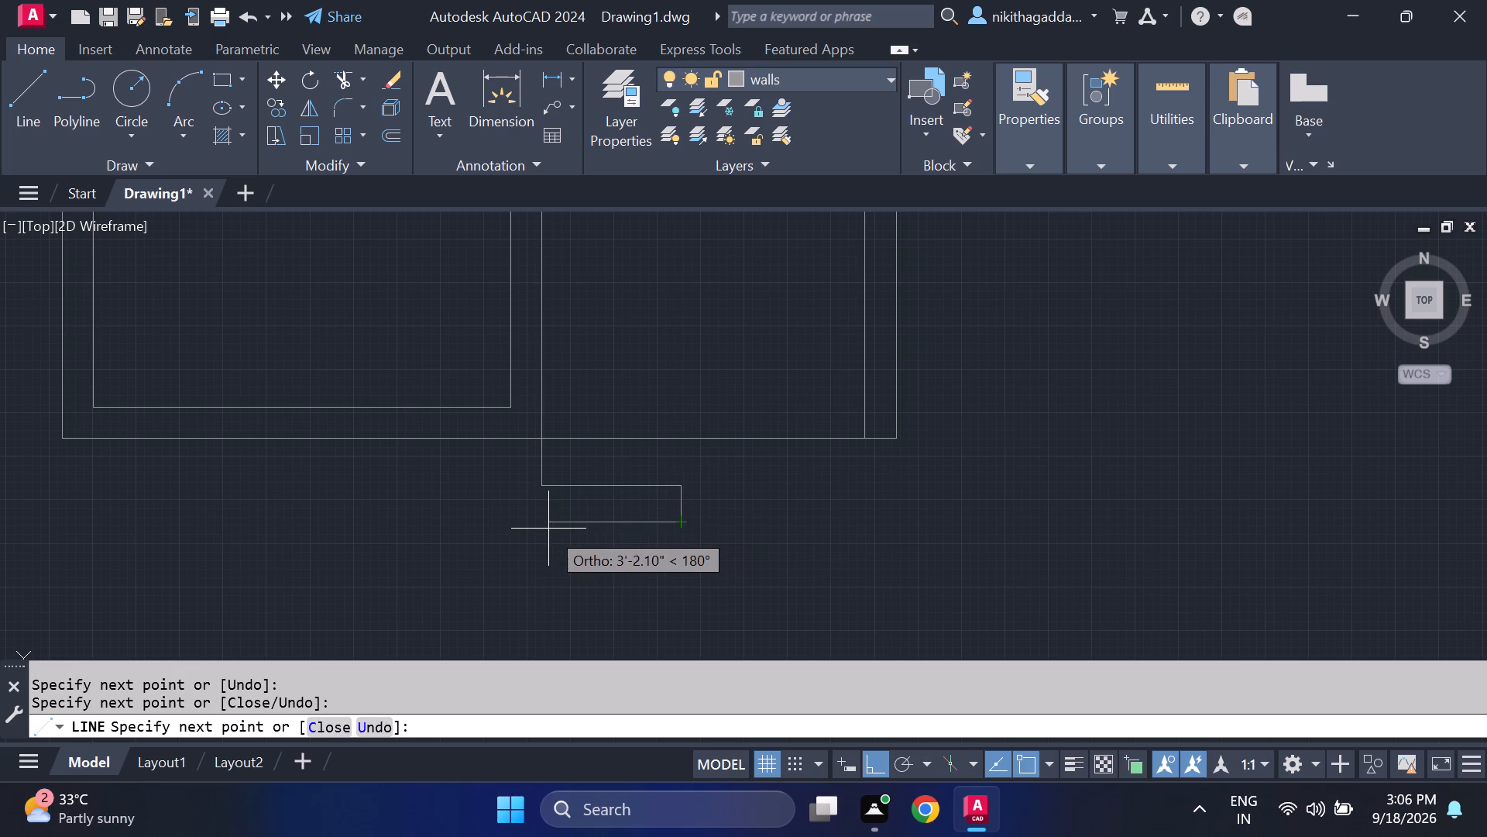
click(541, 525)
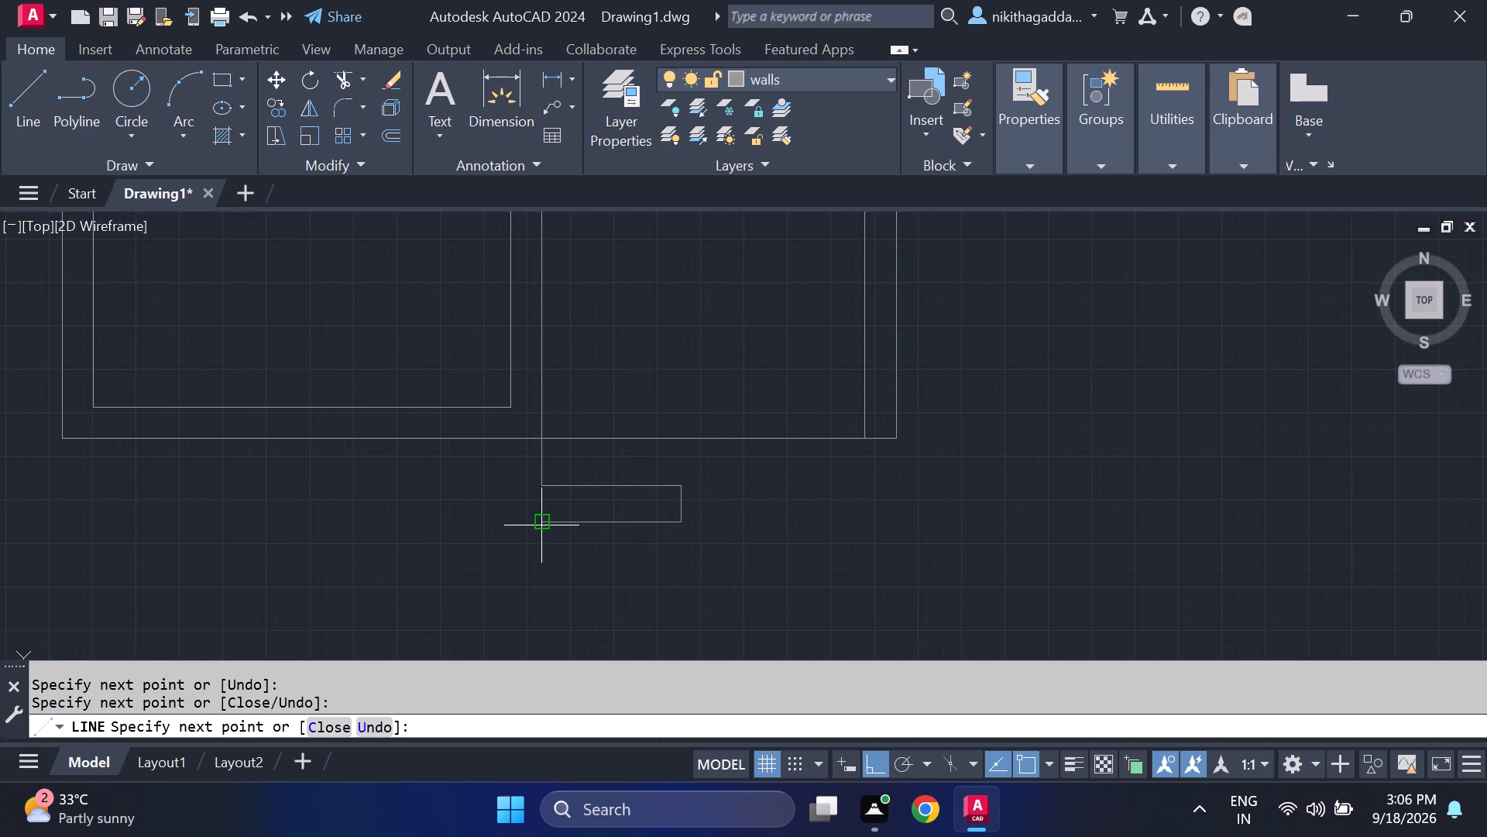
click(540, 488)
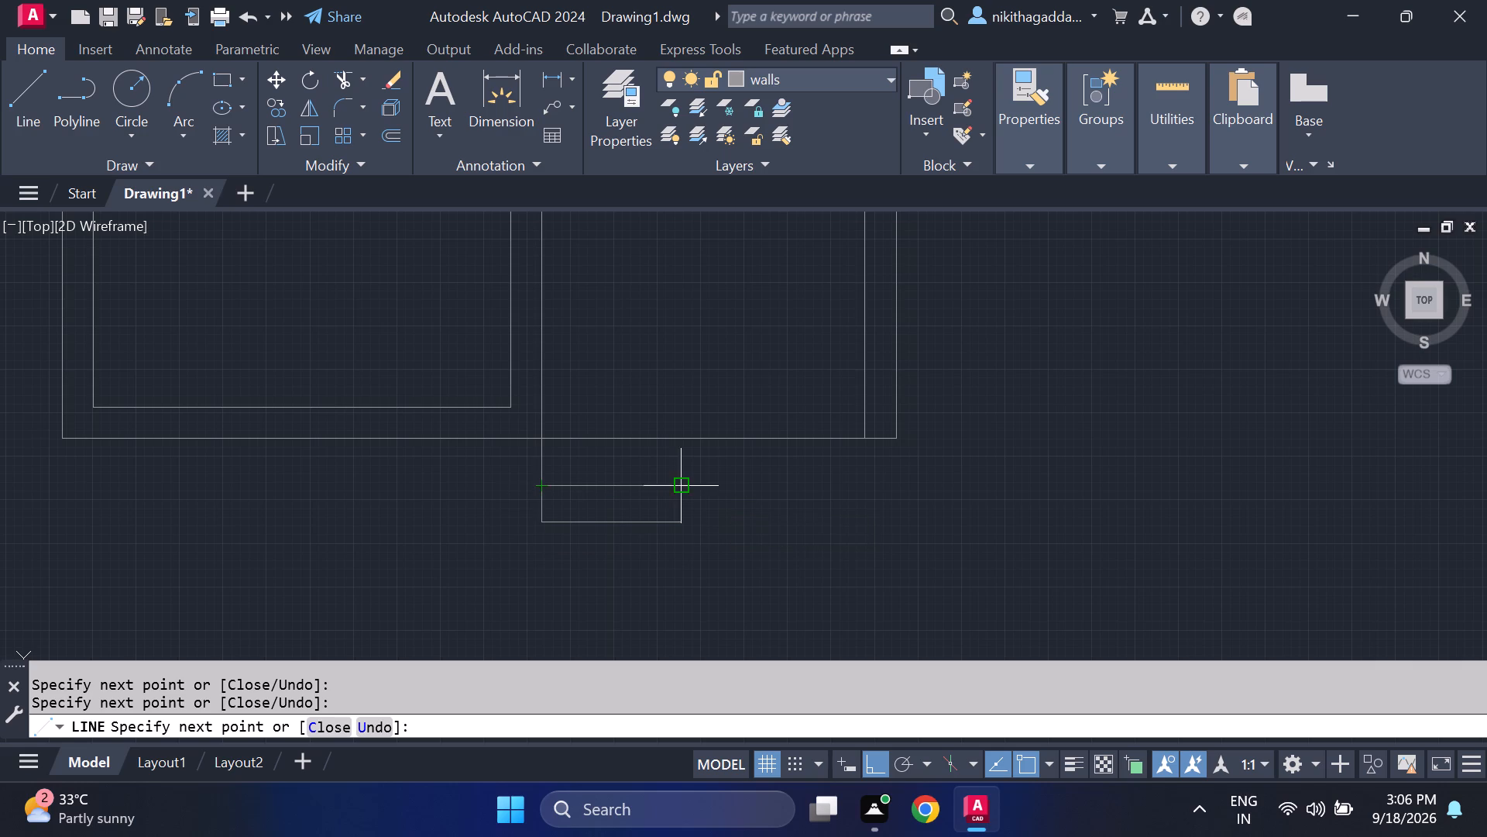
click(678, 493)
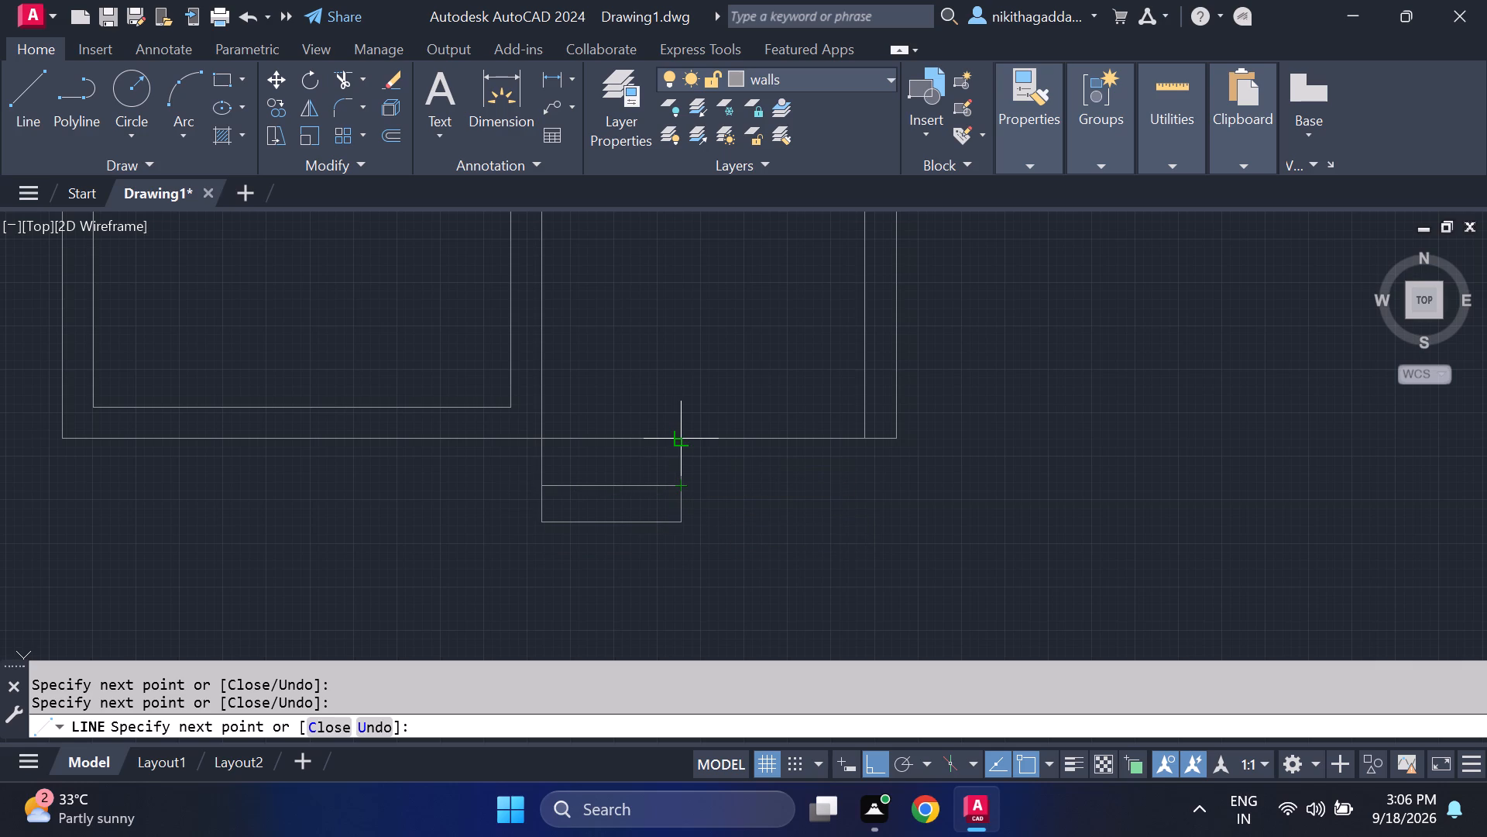
click(685, 443)
key(Escape)
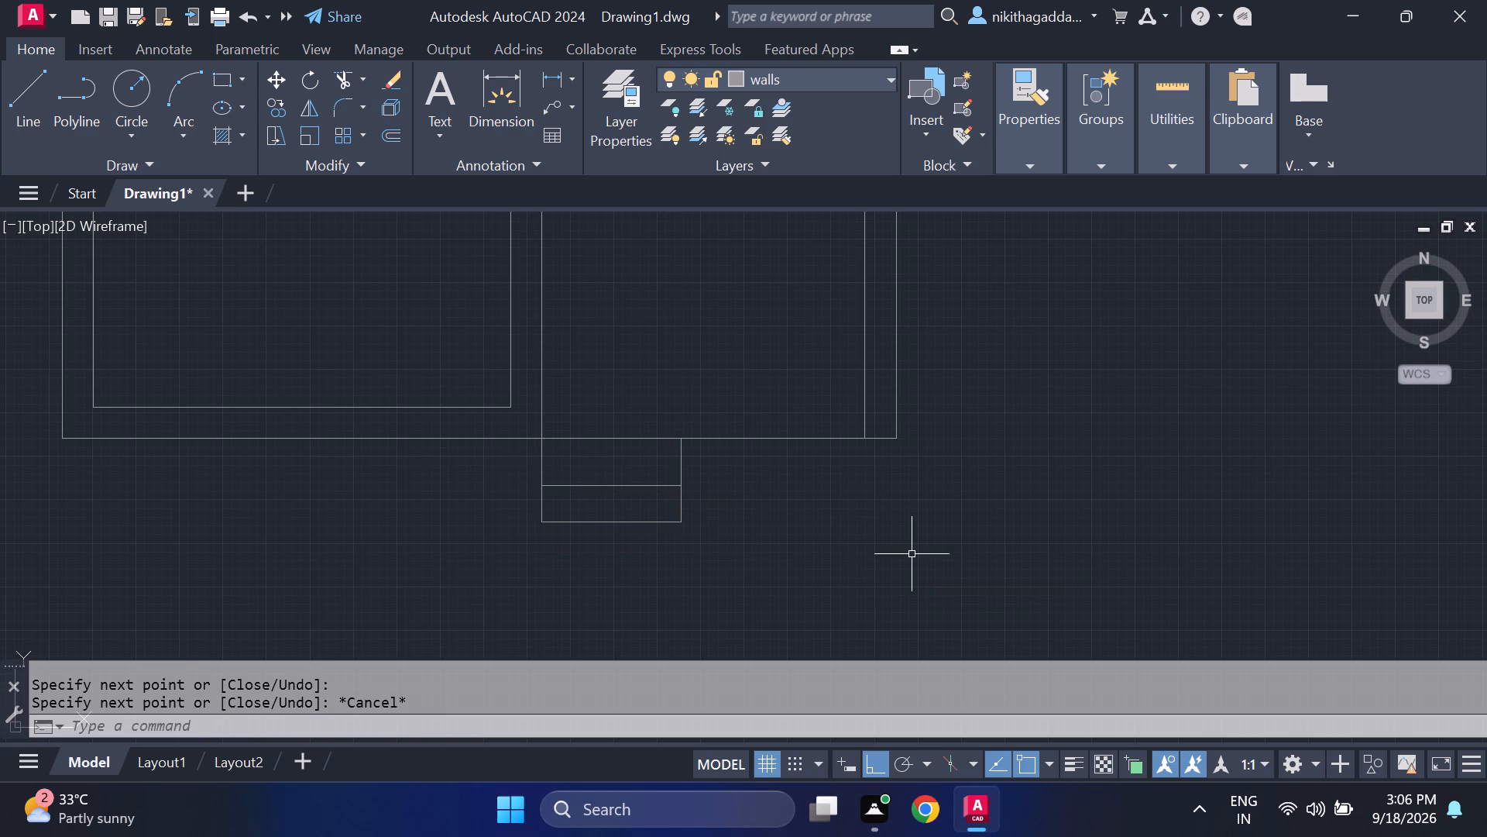
Erase the two entrance steps' side lines and middle line below the bottom outer wall.
scroll(1067, 520, down, 1)
scroll(893, 516, down, 3)
scroll(903, 537, up, 3)
scroll(816, 491, up, 3)
drag(995, 413, 988, 414)
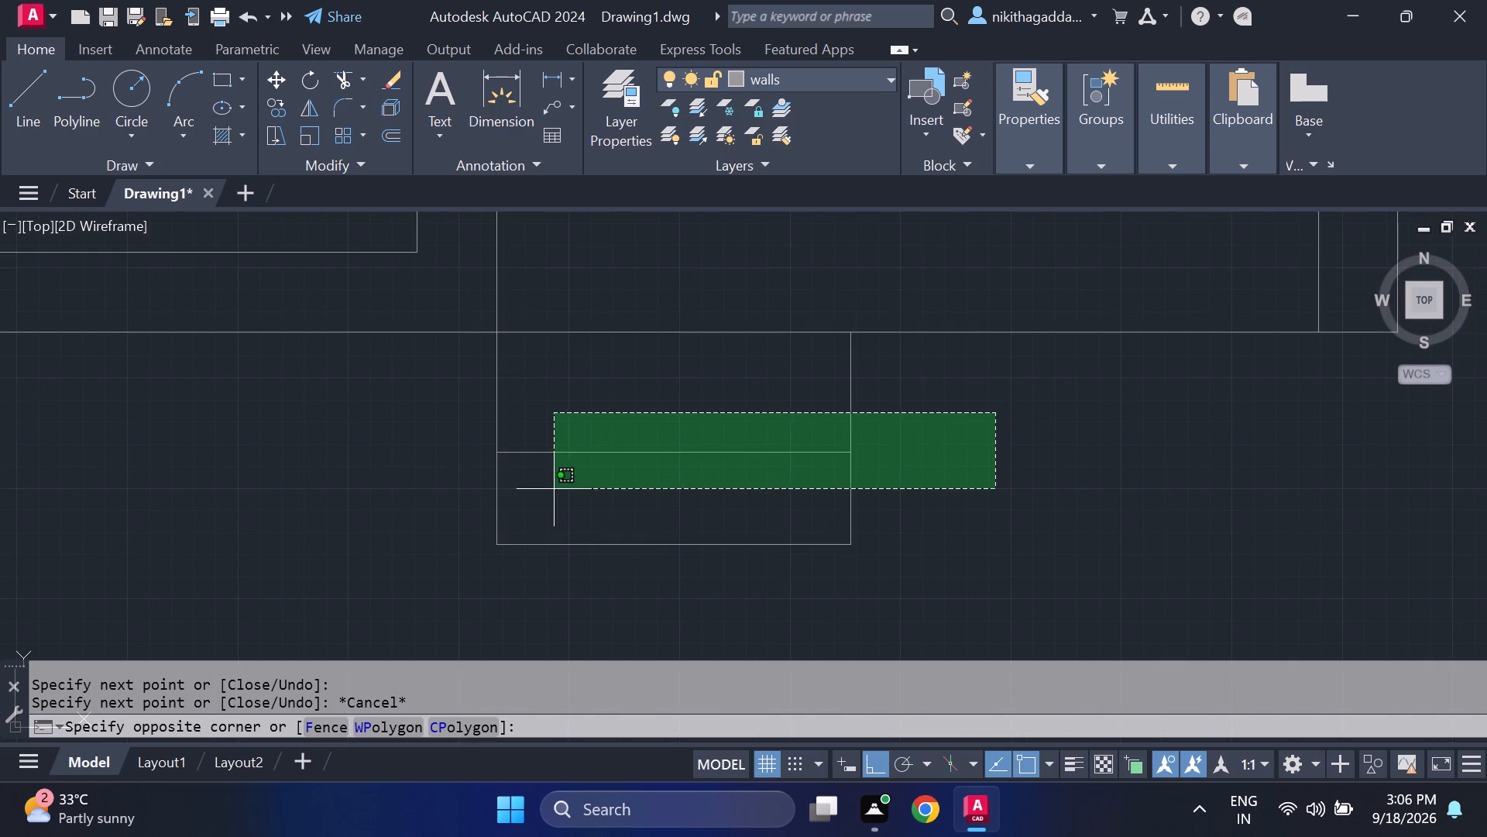
click(393, 498)
key(Delete)
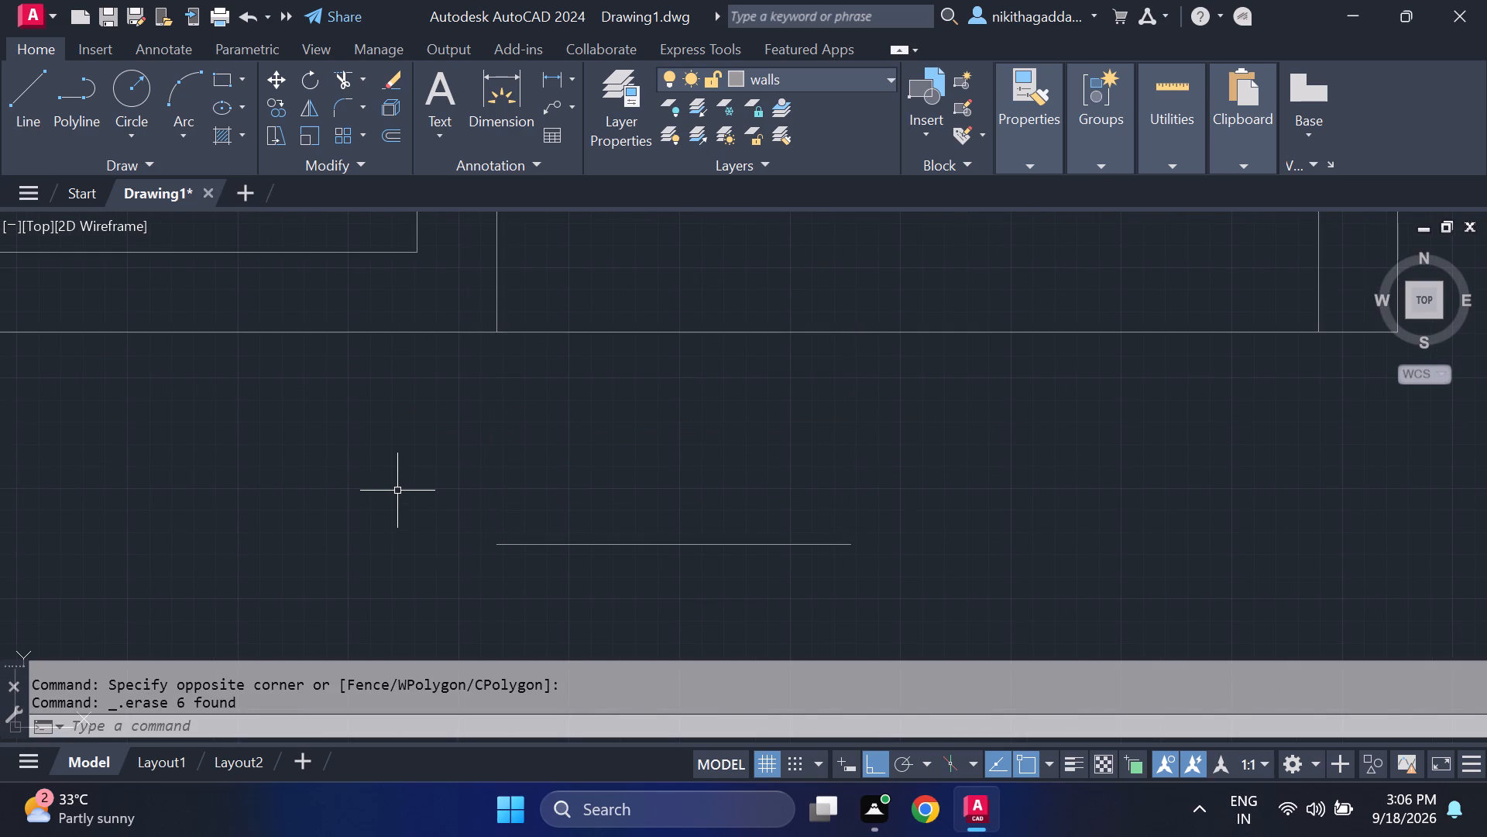
Draw a wider upper entrance step below the bottom outer wall, starting at the bottom-right room's left wall line.
key(l)
key(Return)
scroll(416, 459, down, 3)
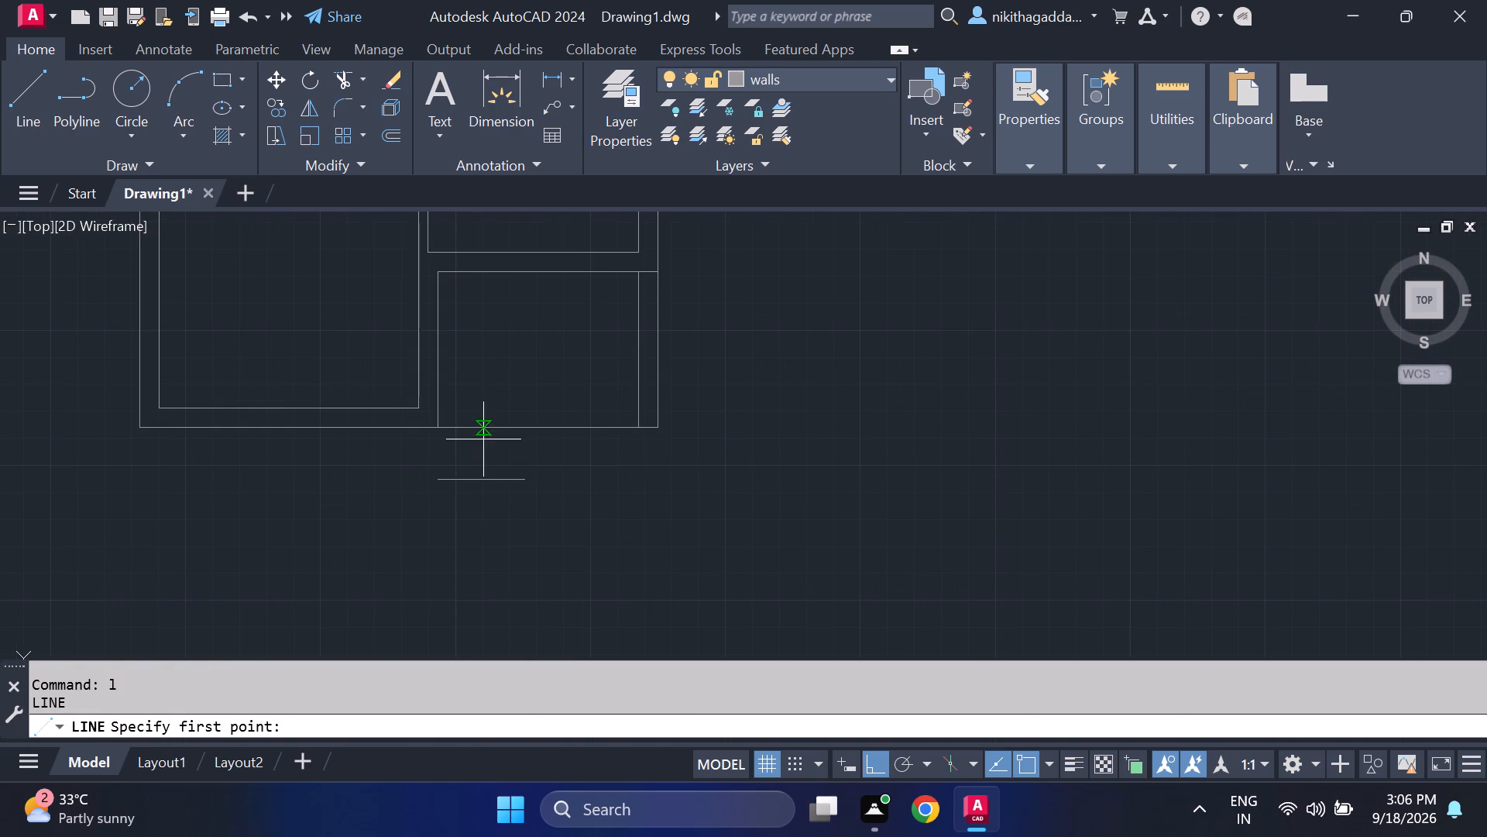
click(445, 433)
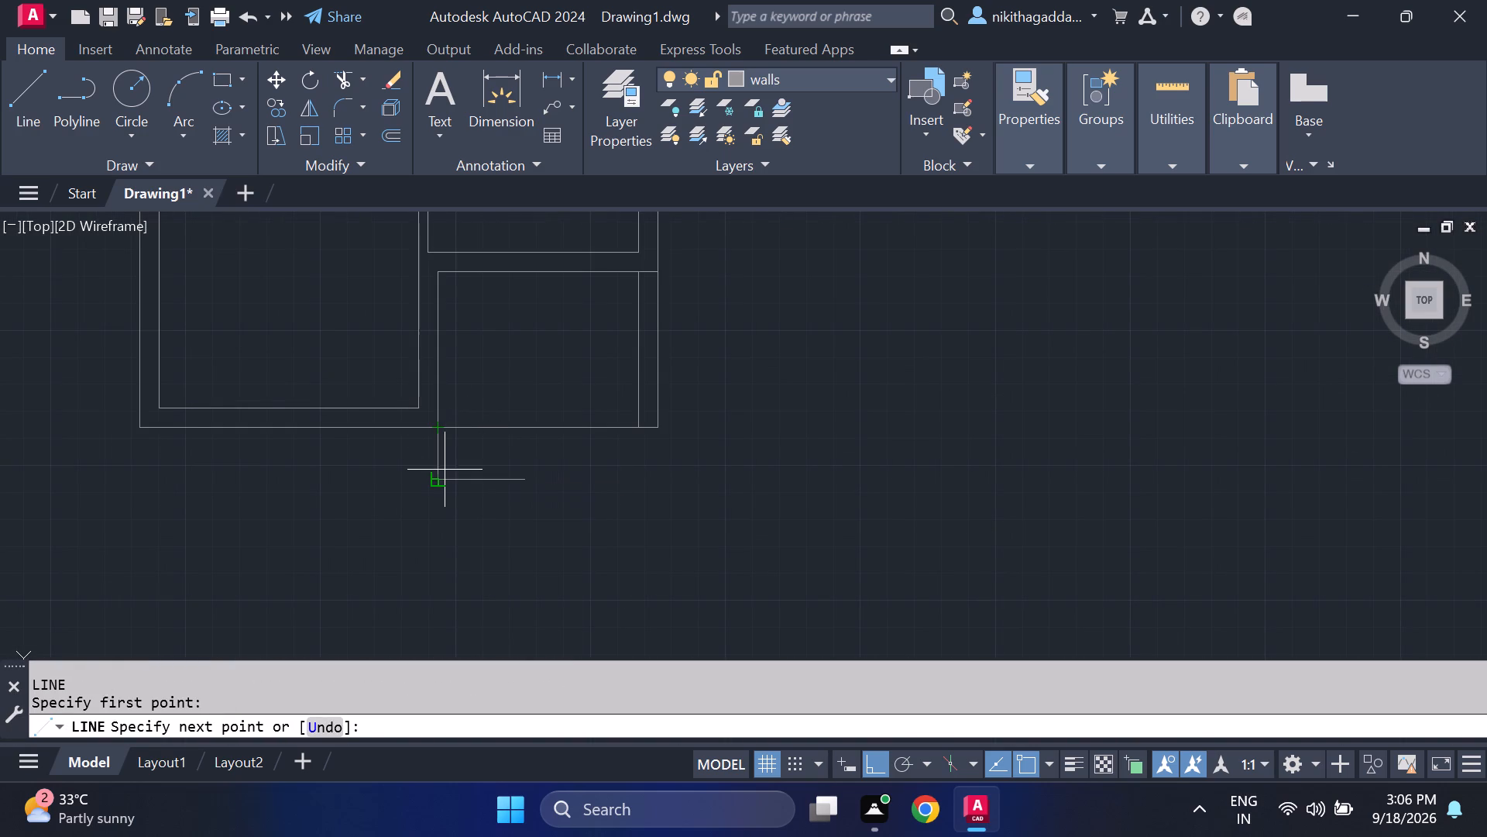
scroll(445, 460, up, 2)
click(443, 439)
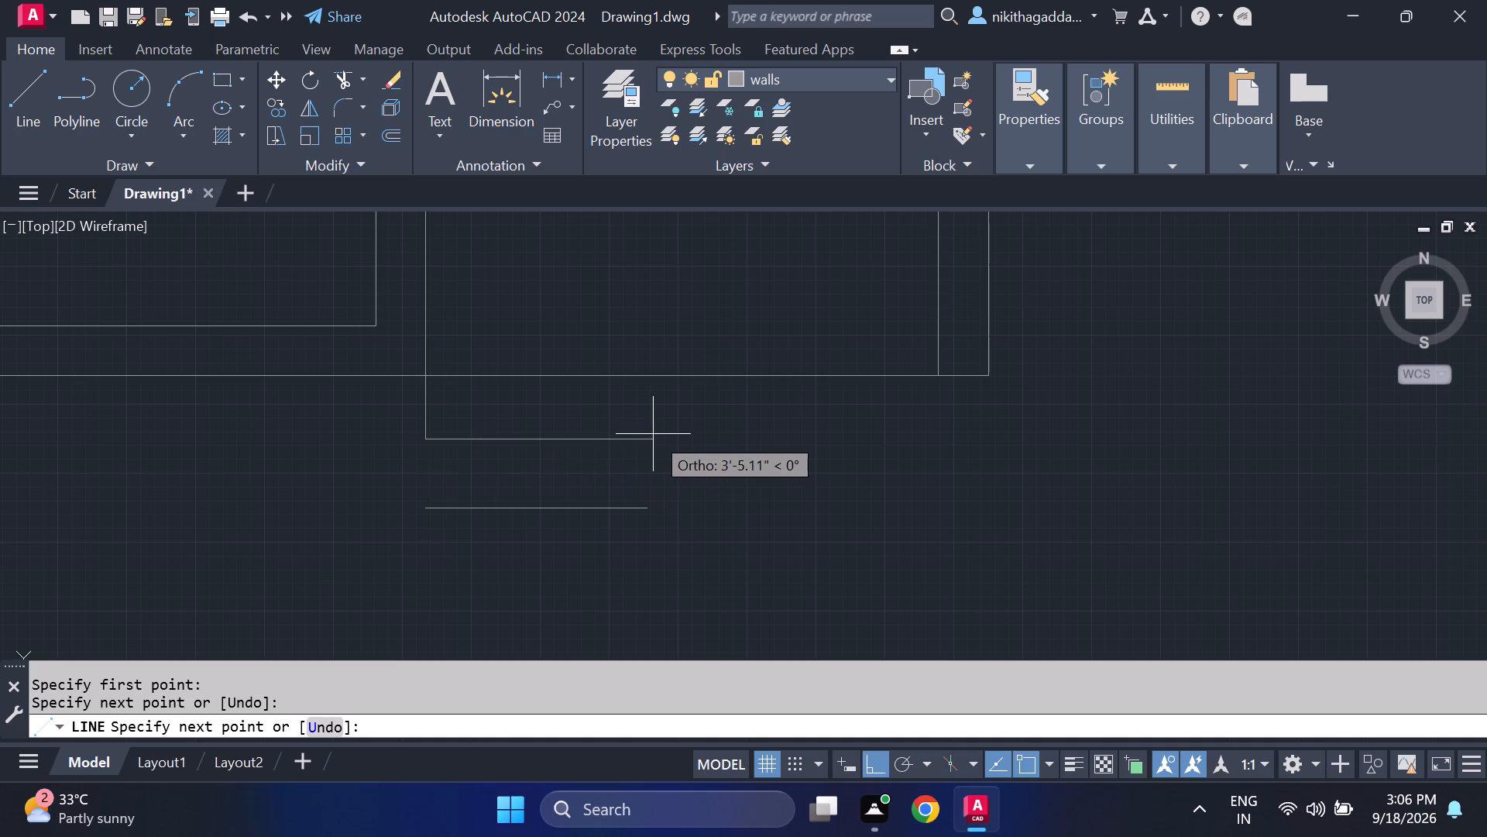
click(677, 429)
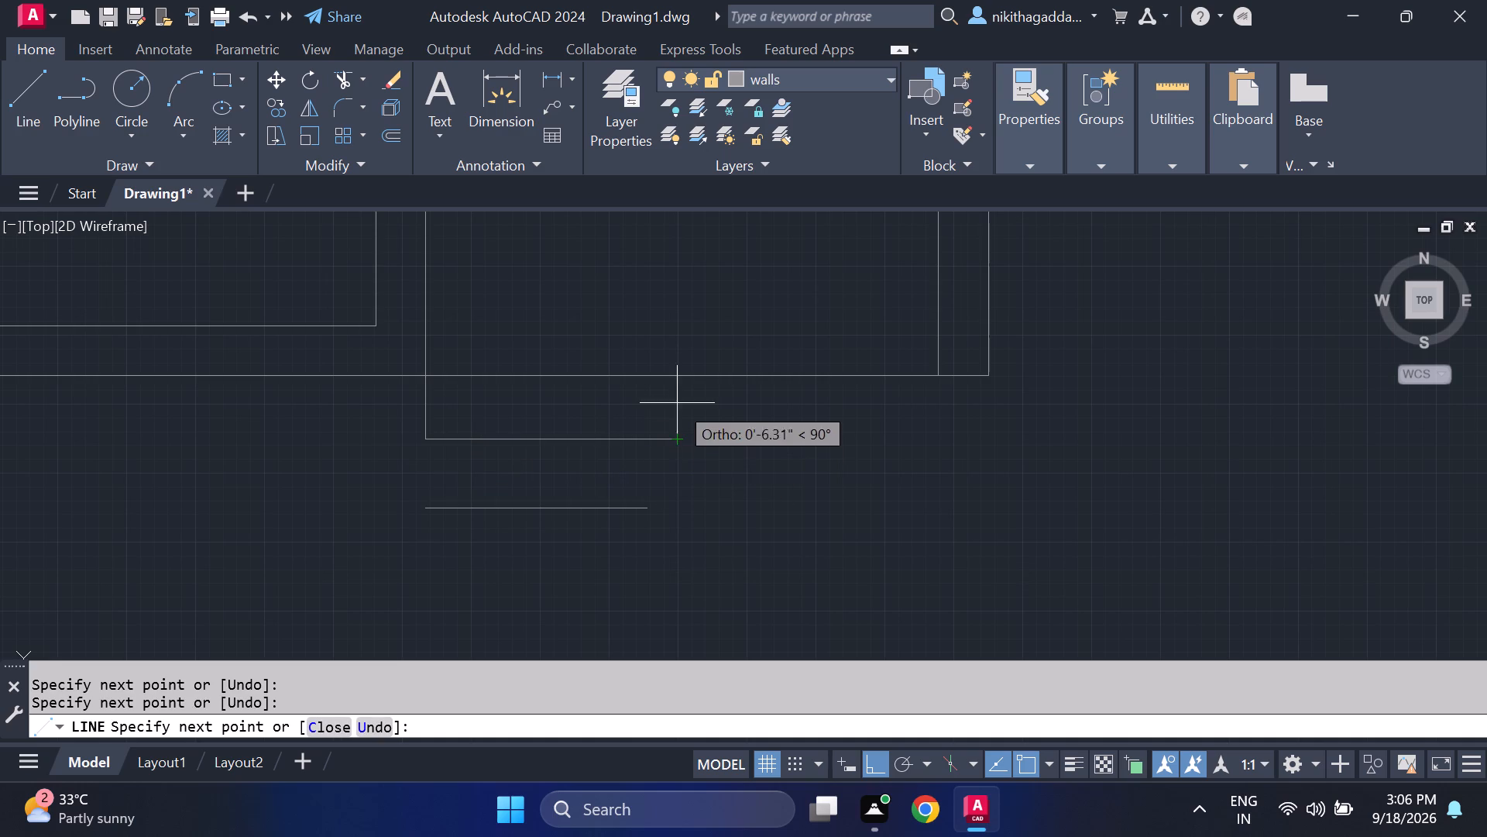
click(675, 376)
key(Escape)
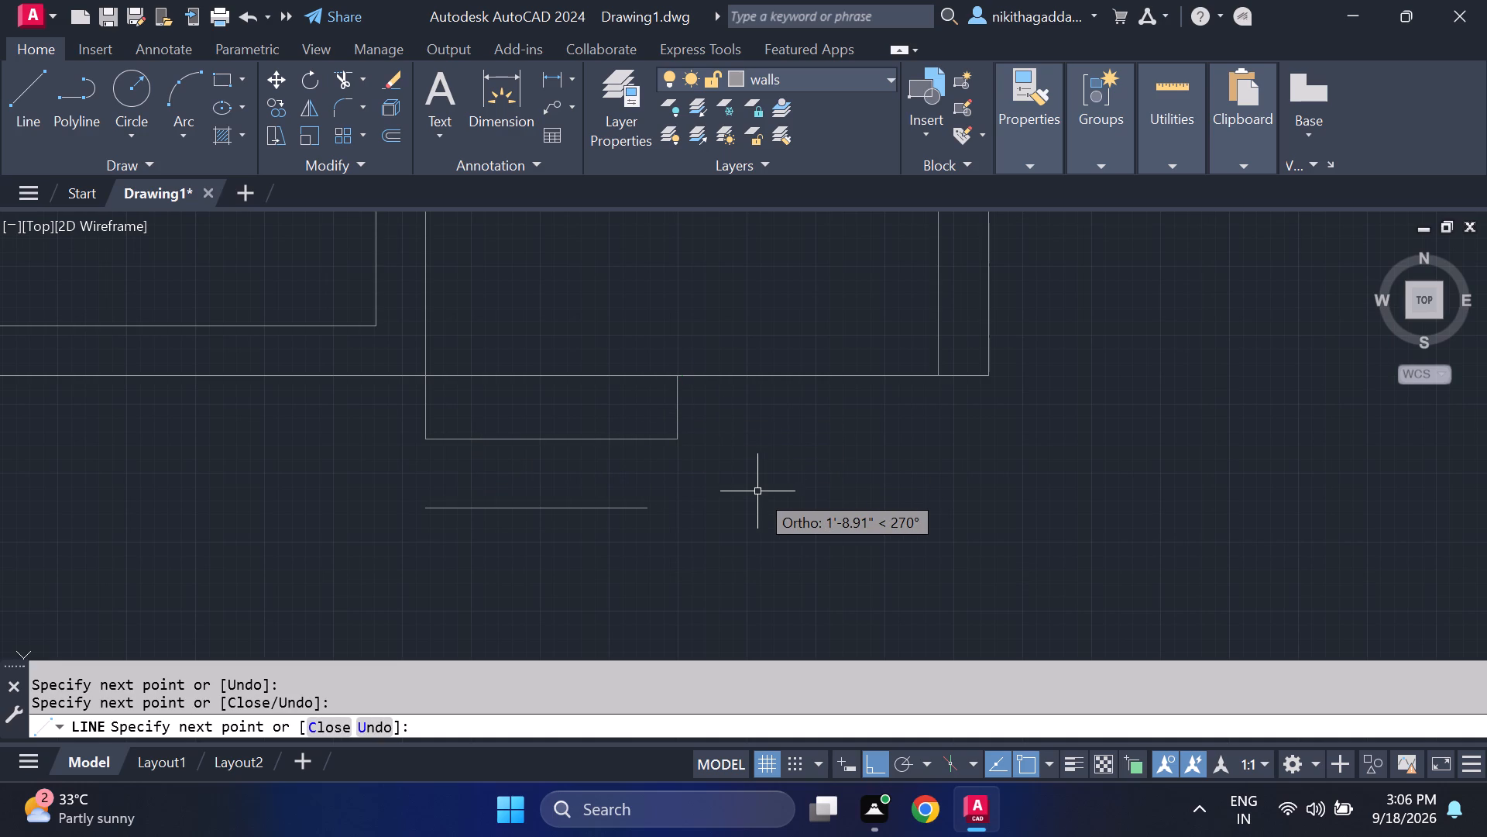
Erase the leftover horizontal line of the old steps below the new upper step.
drag(625, 494, 607, 511)
click(487, 577)
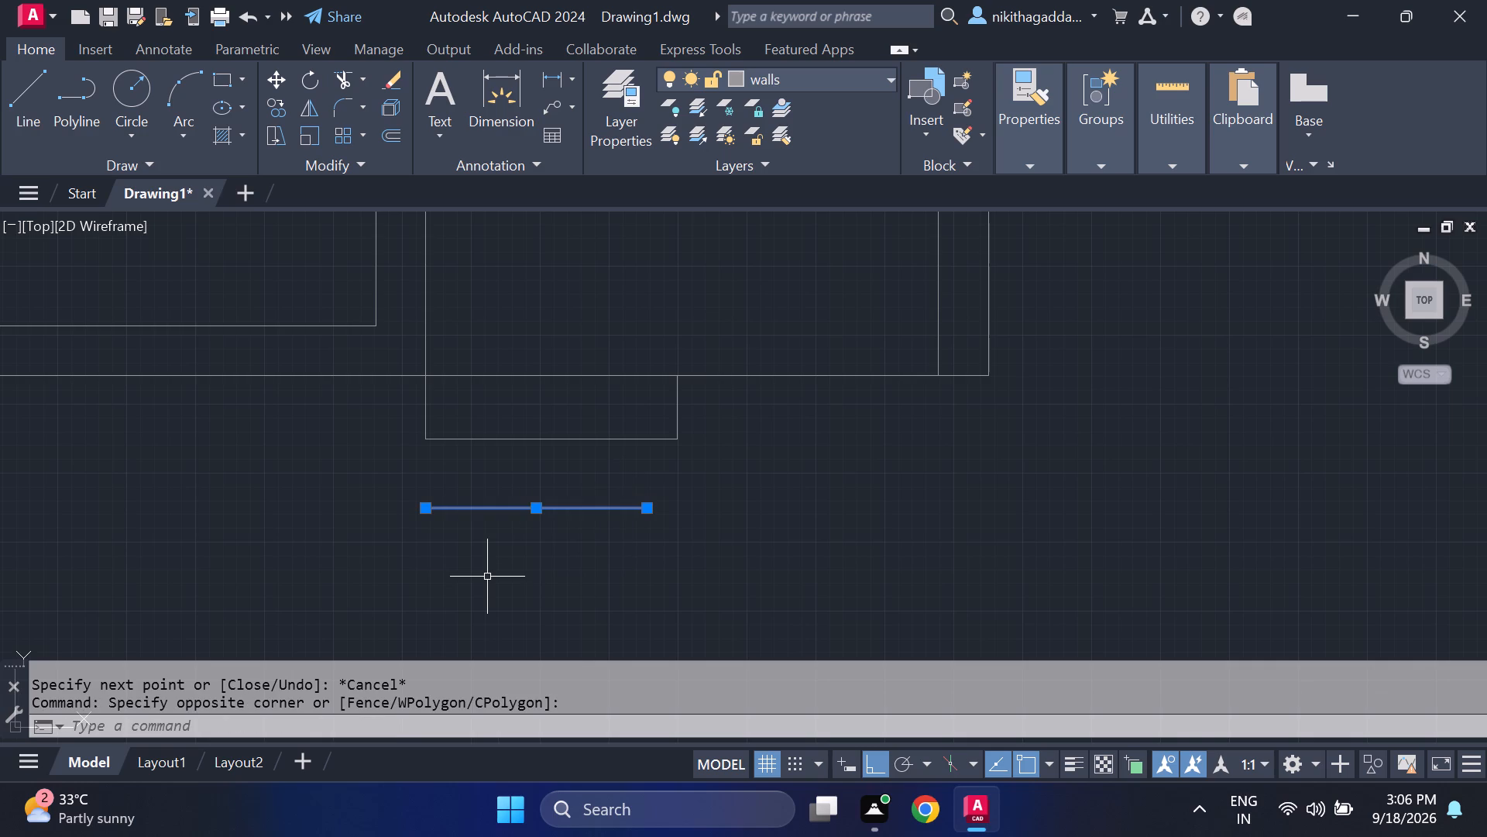
key(Delete)
Draw the lower entrance step directly beneath the upper one, matching its width and closing at its right corner.
key(l)
key(Return)
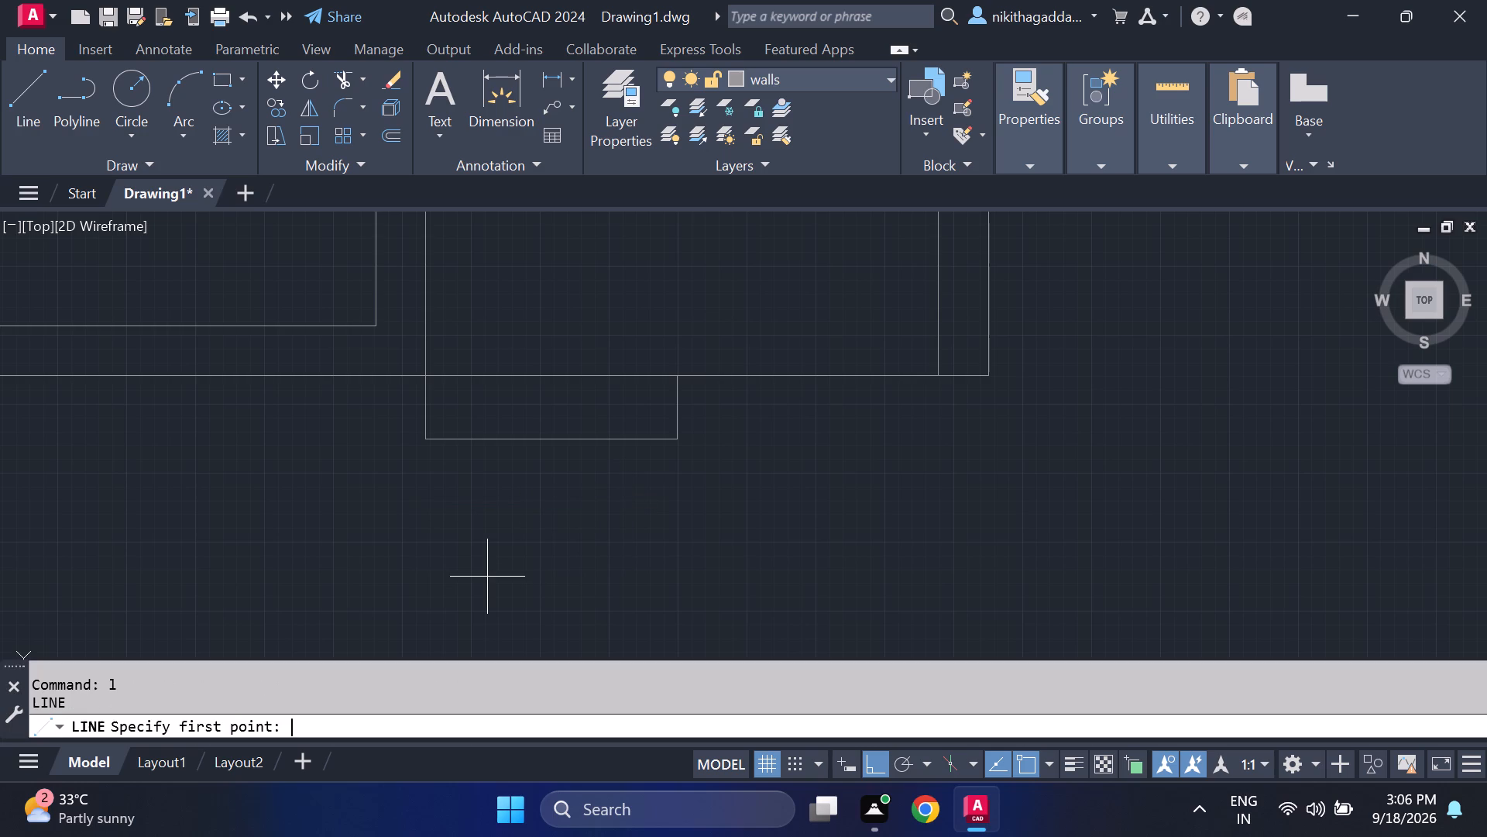
click(424, 439)
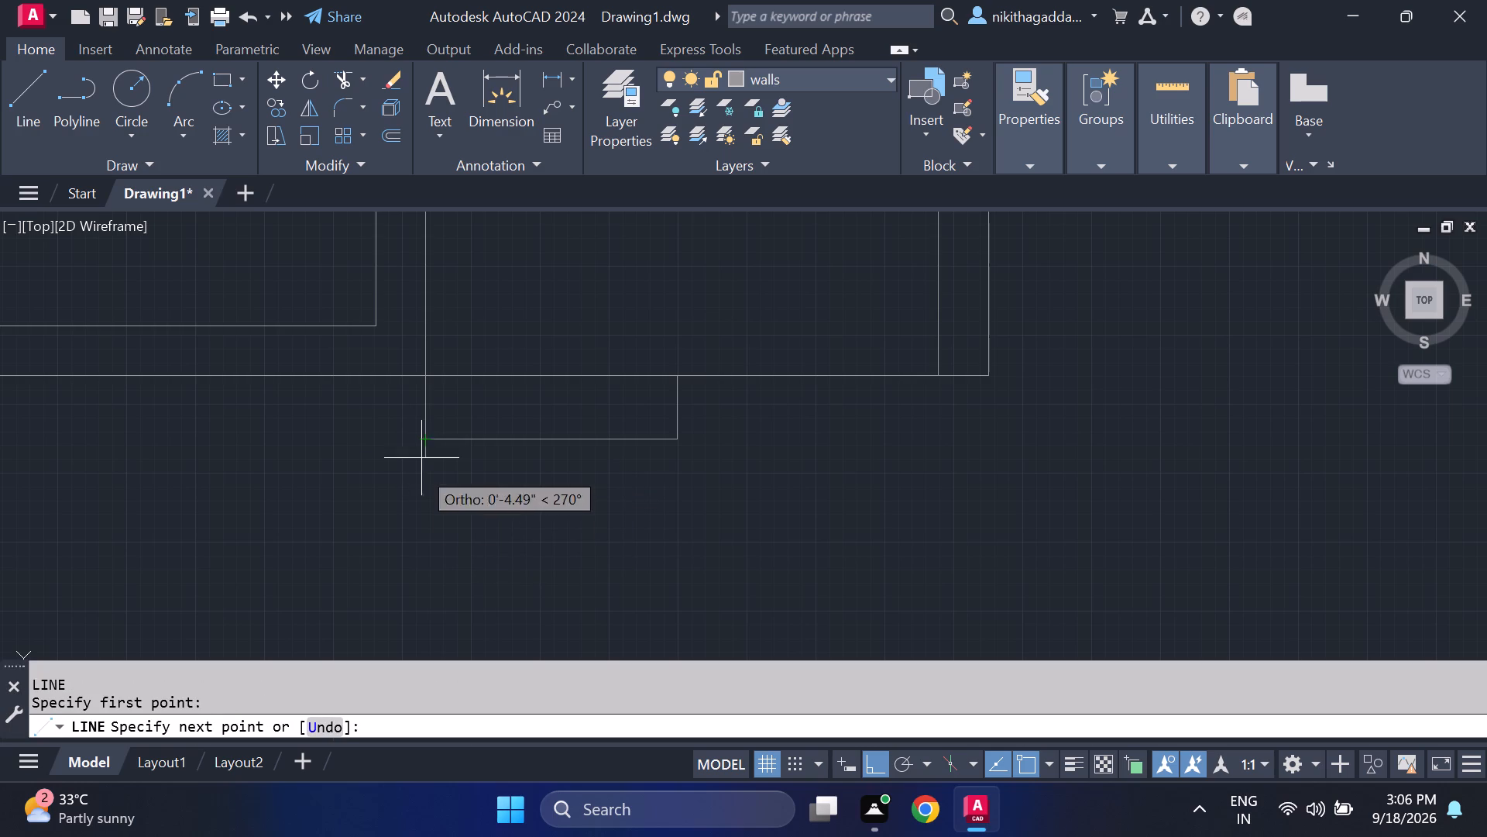
click(425, 518)
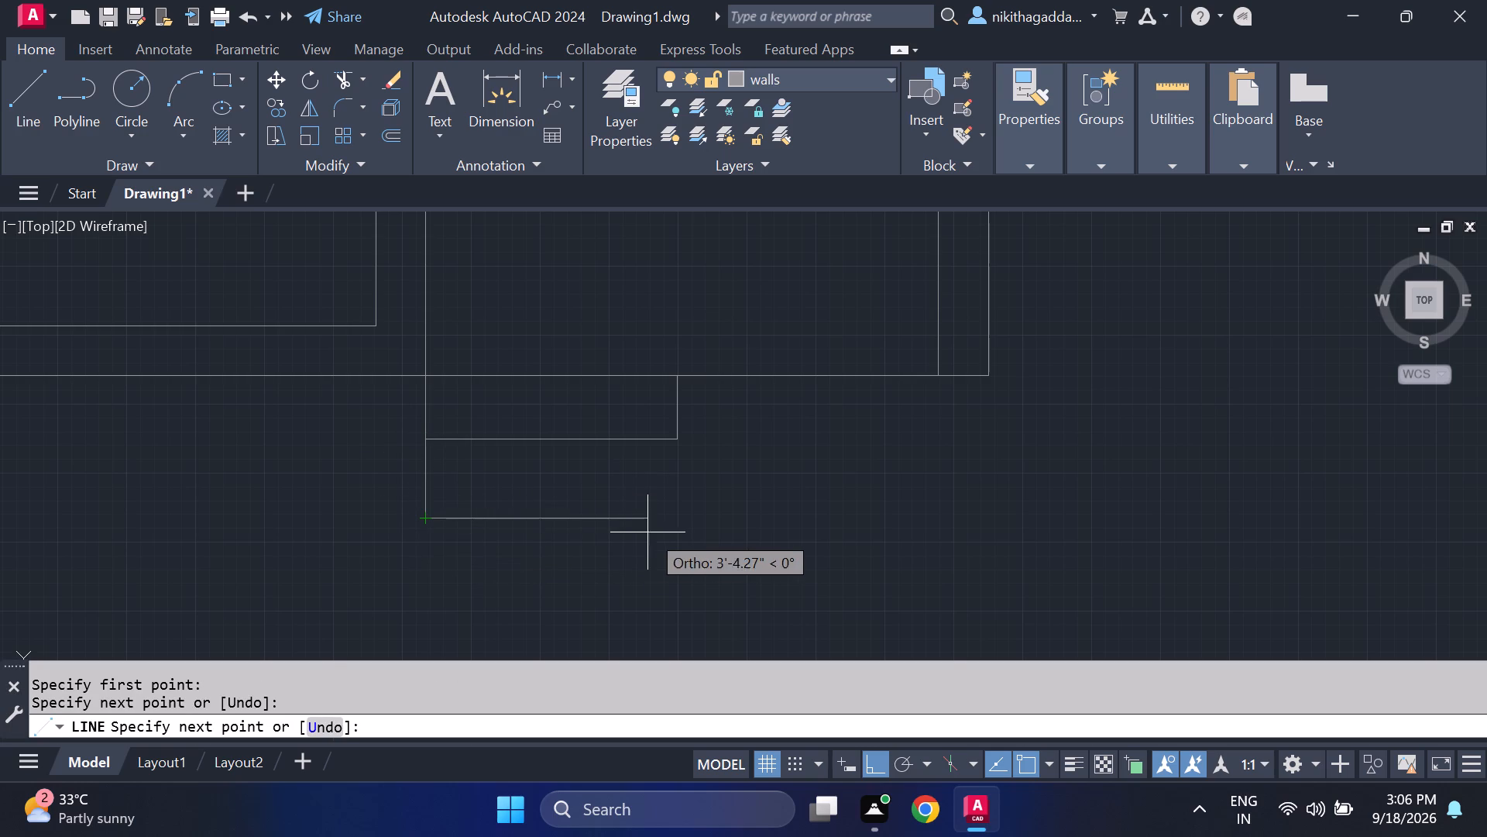
key(ctrl+z)
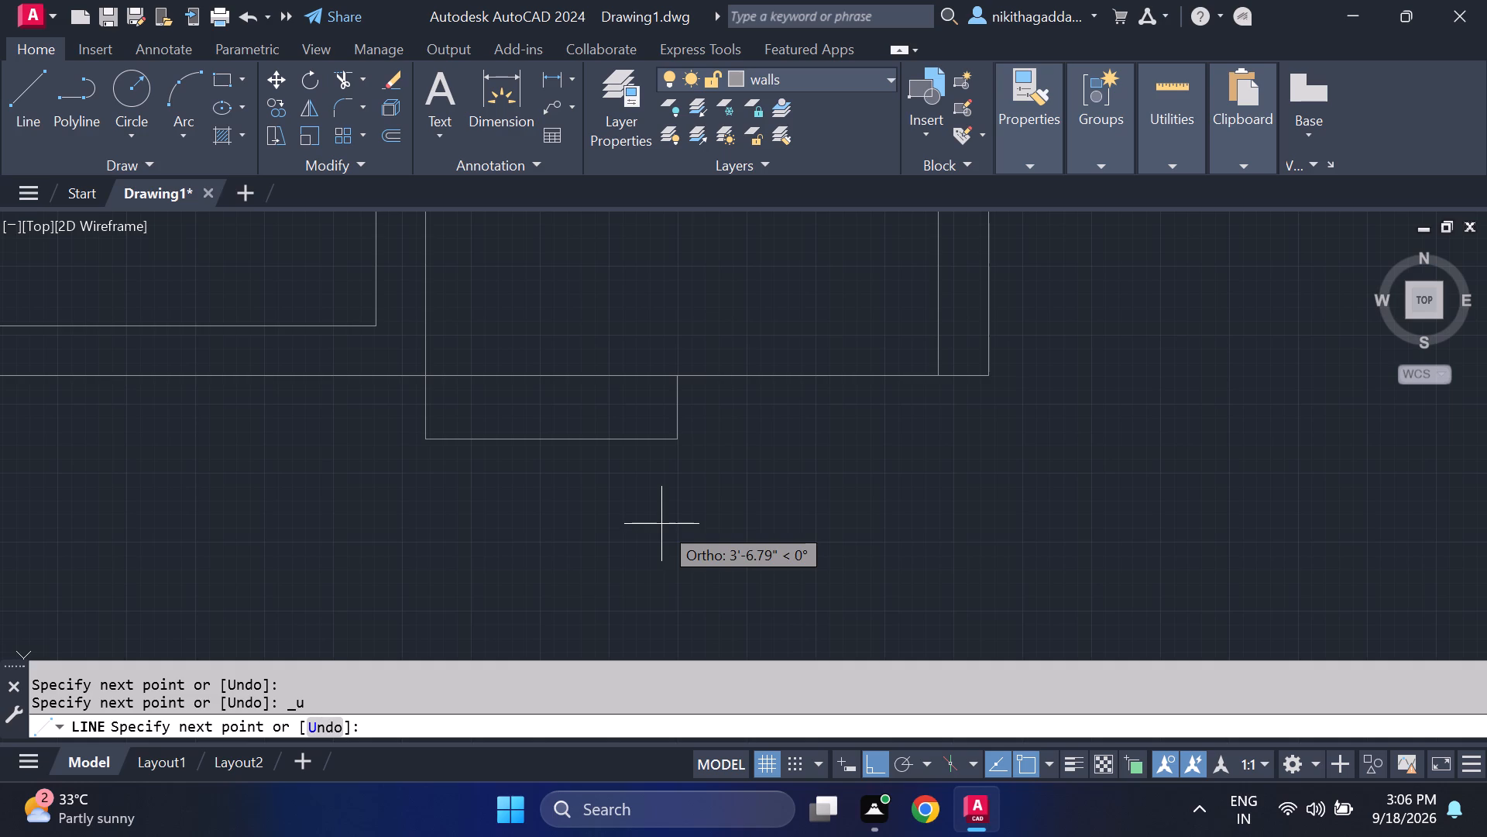
click(433, 505)
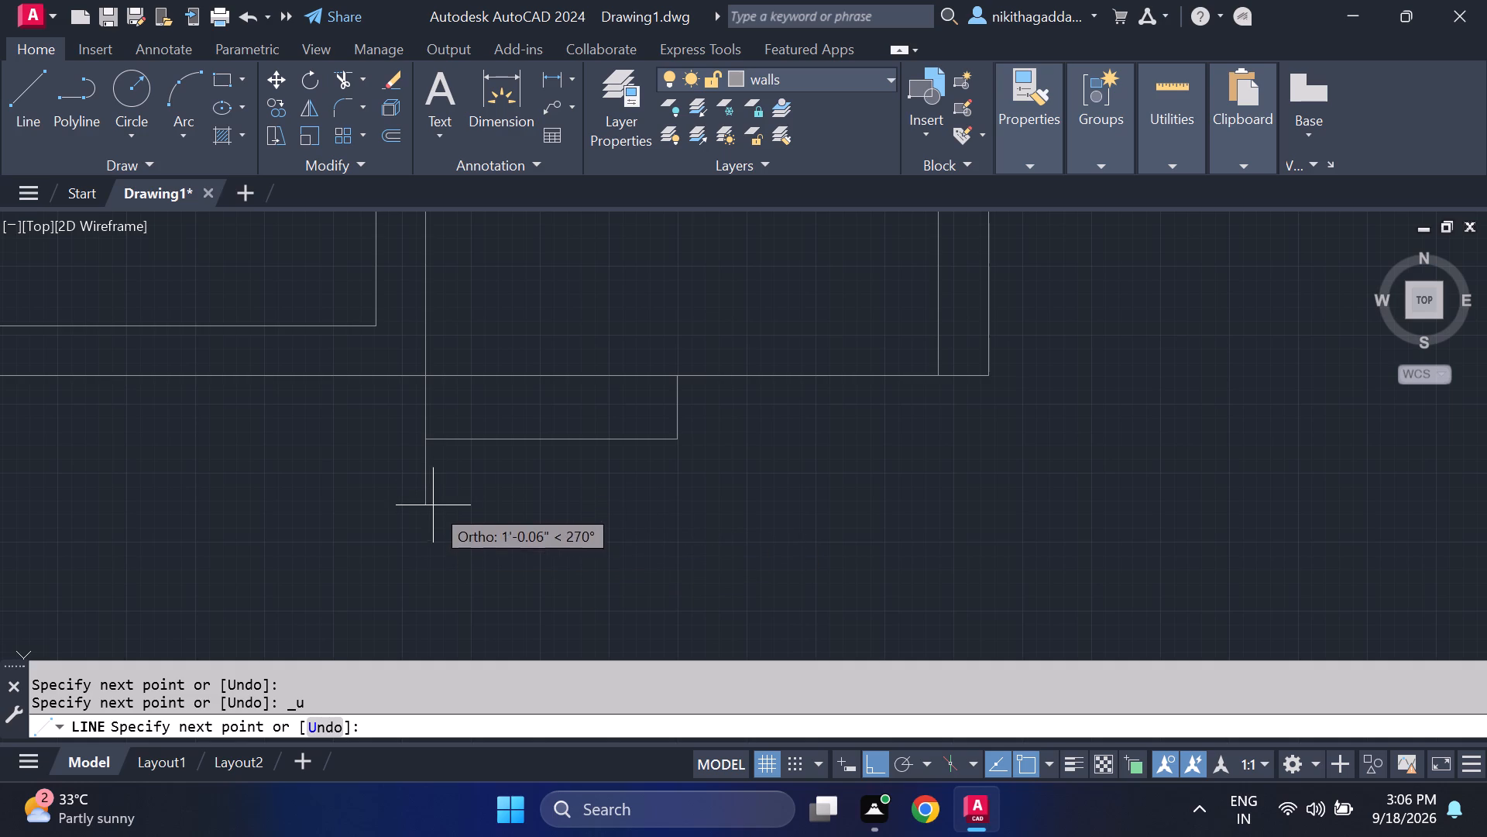
click(678, 506)
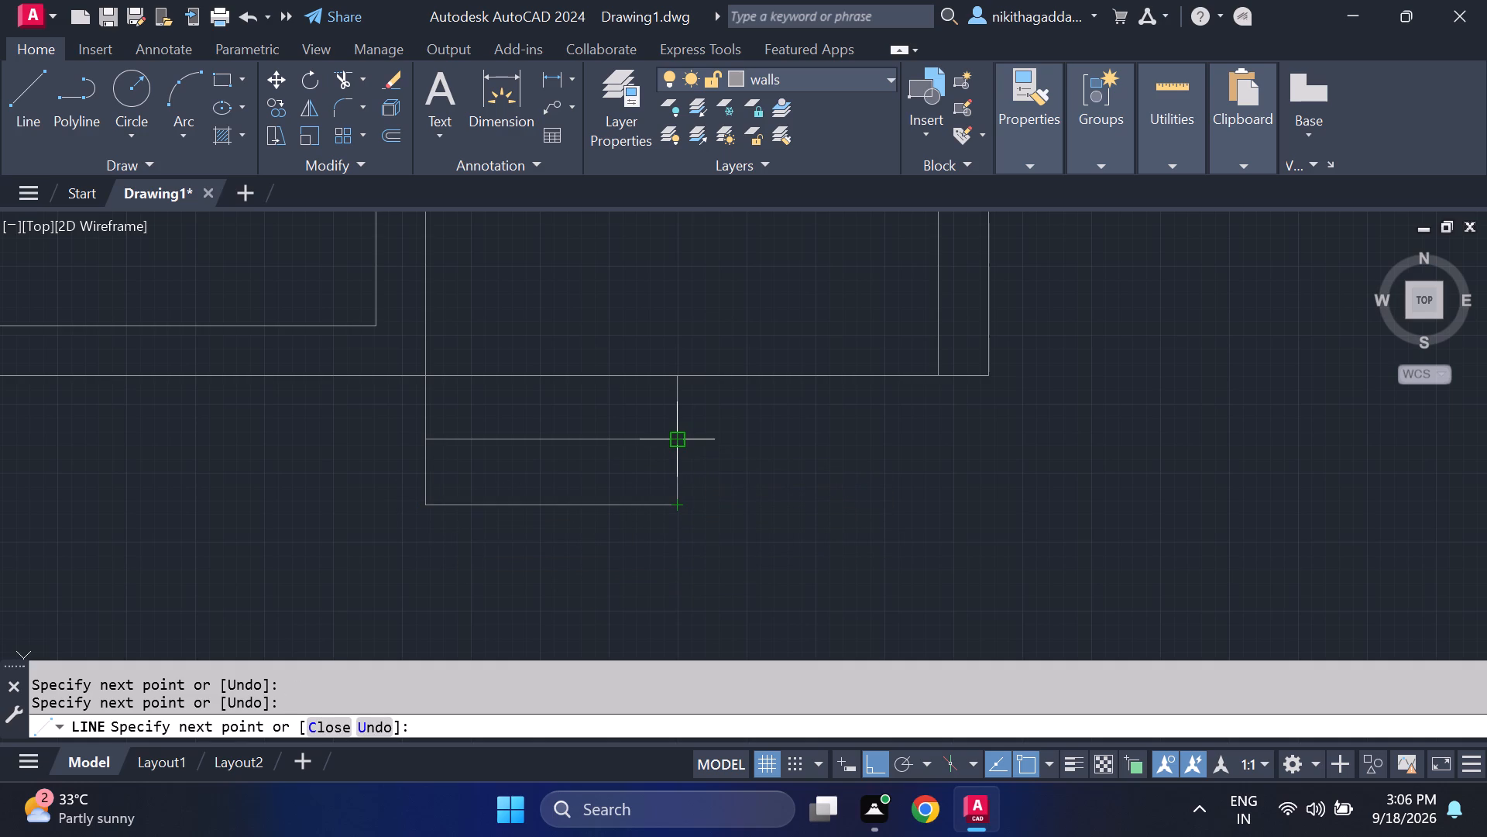
click(675, 438)
scroll(945, 480, down, 3)
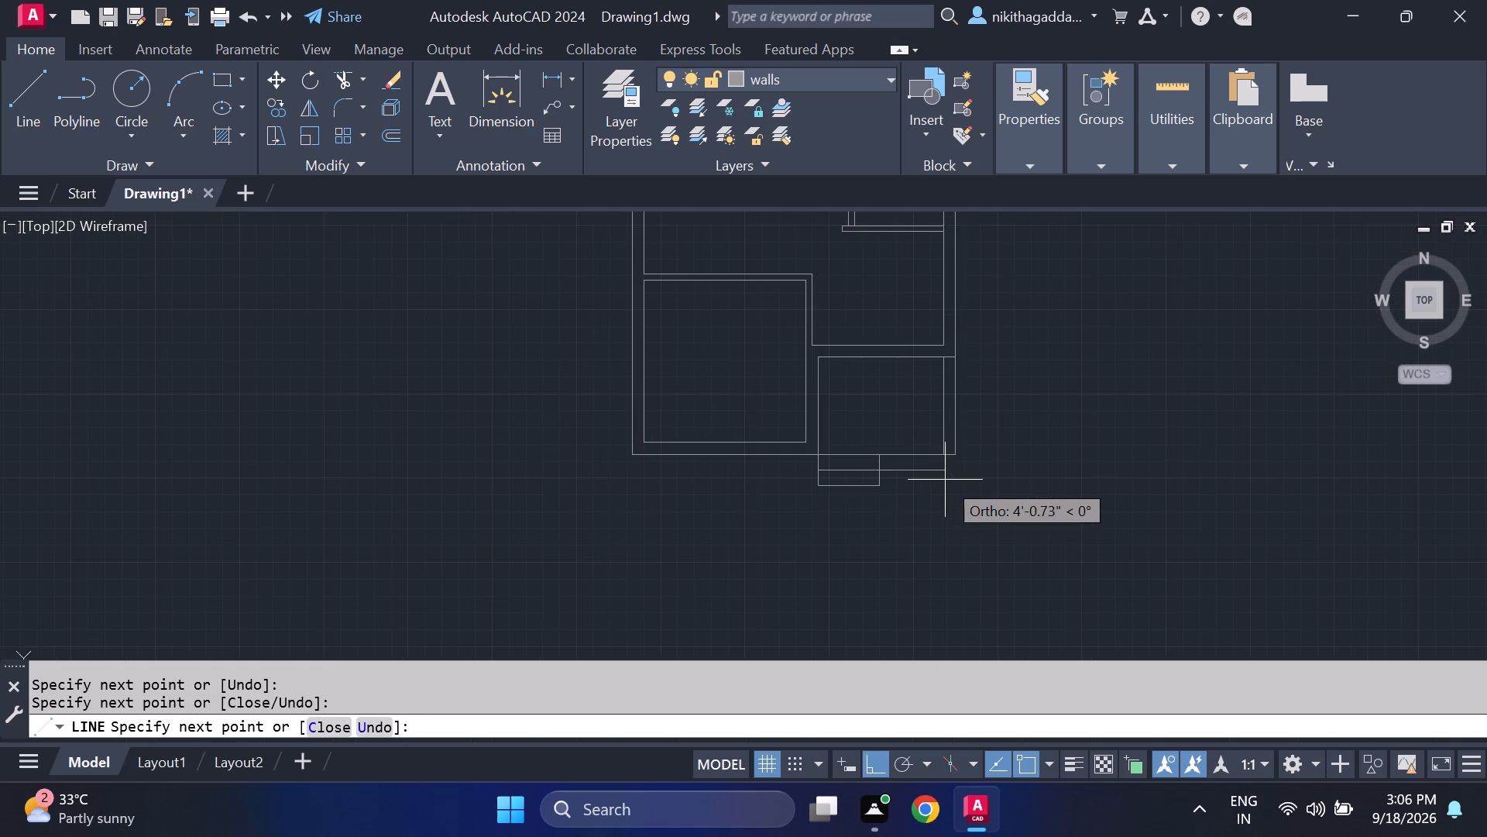
key(Escape)
Draw lines from the lower step's bottom-right corner across to the right outer wall's line and up to the wall's bottom corner.
scroll(919, 448, down, 2)
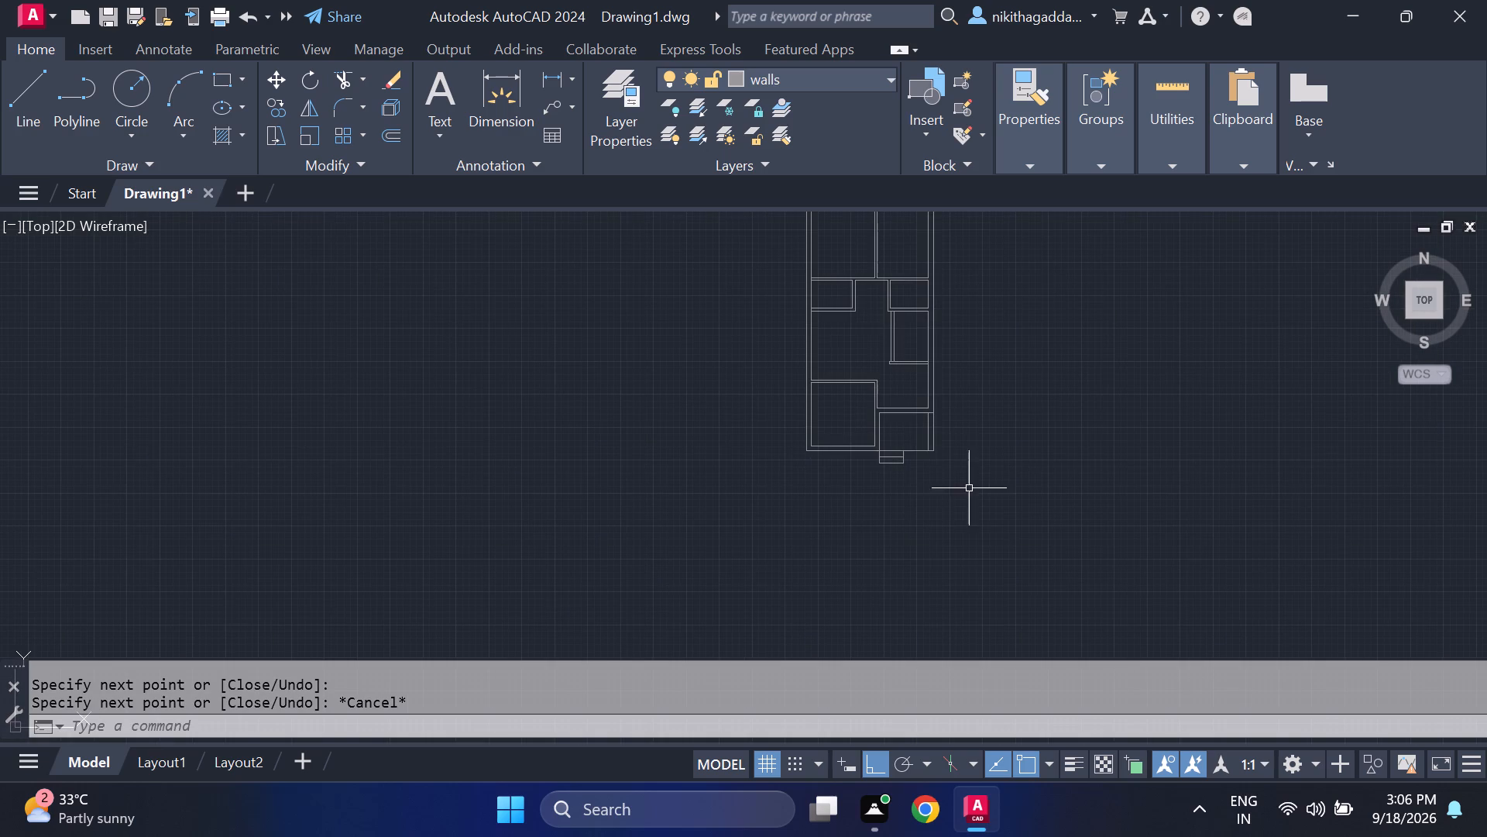
scroll(916, 475, up, 2)
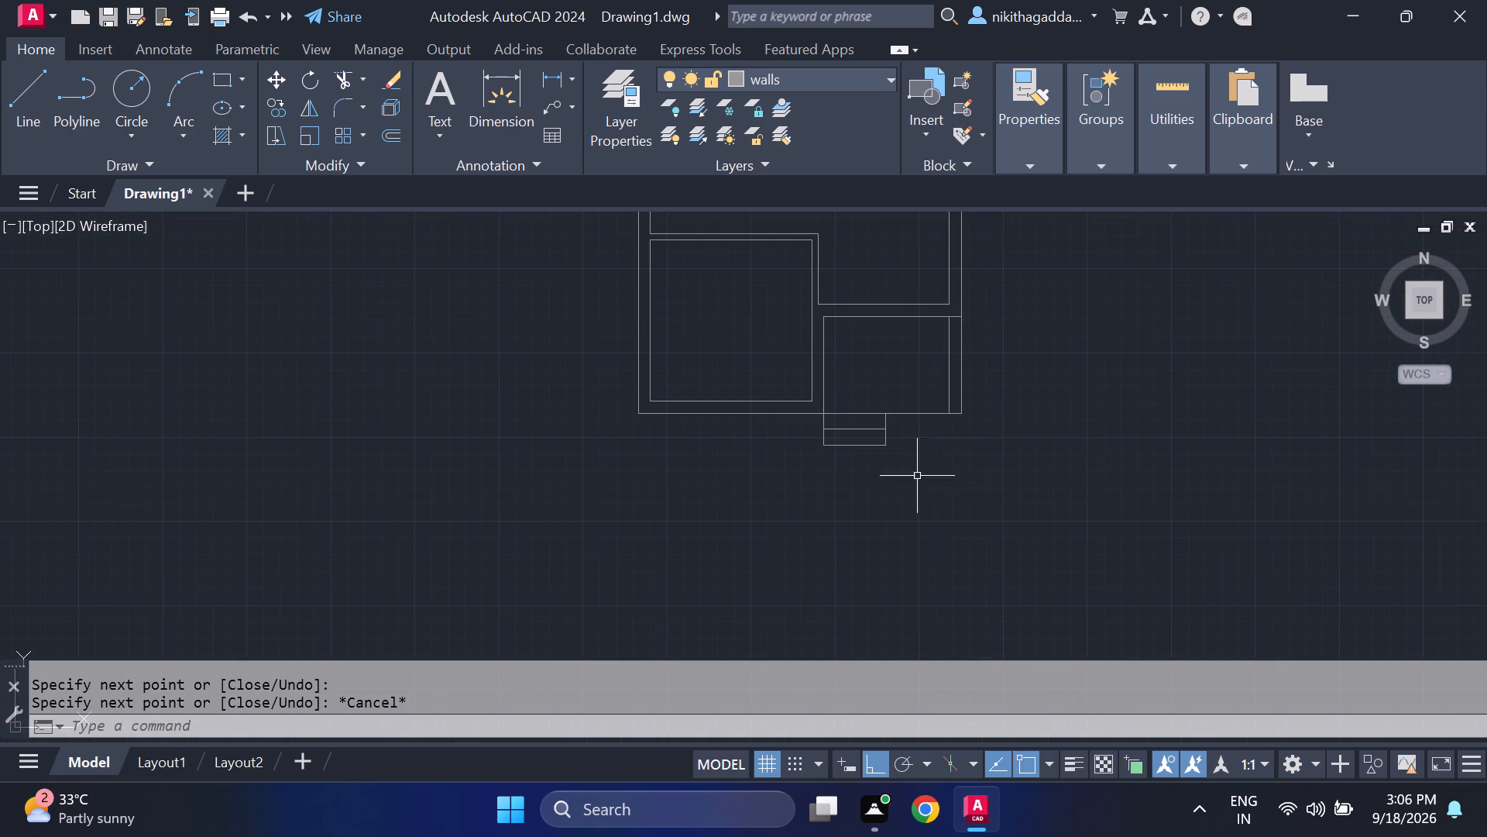
scroll(1035, 542, up, 1)
key(l)
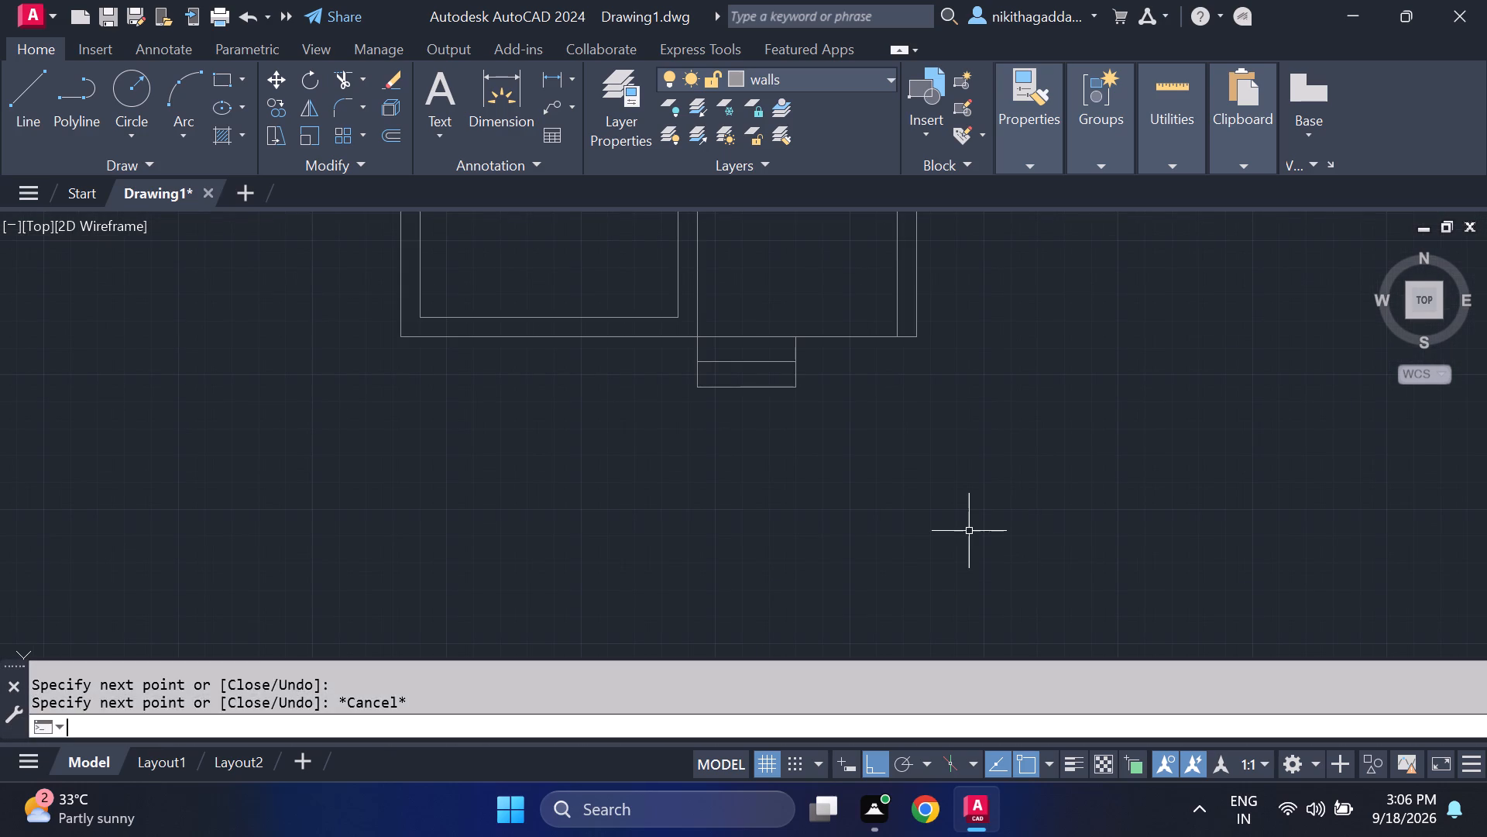
key(Return)
middle_drag(967, 531, 950, 570)
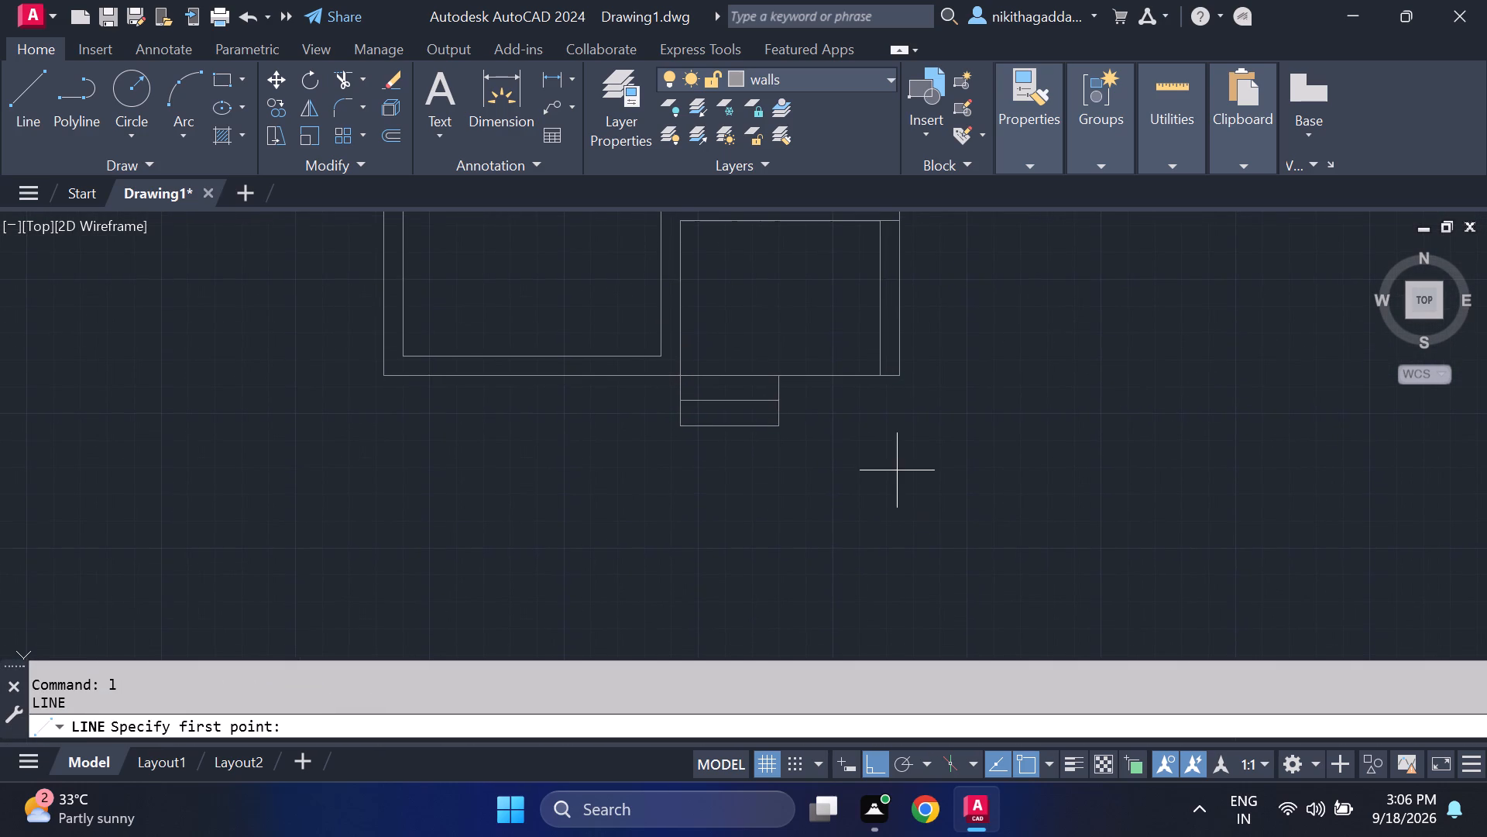
scroll(782, 431, up, 2)
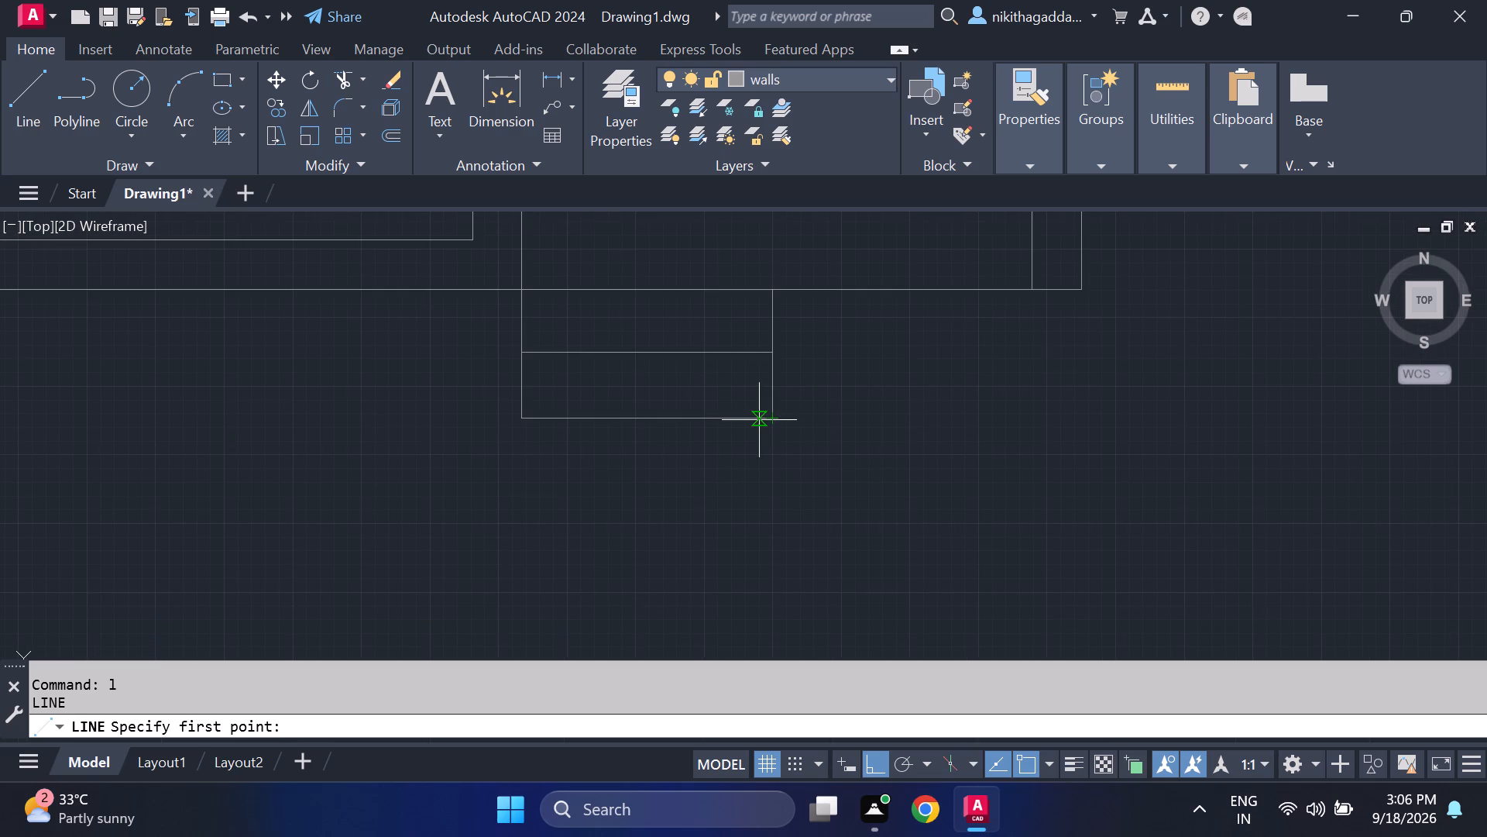
click(777, 415)
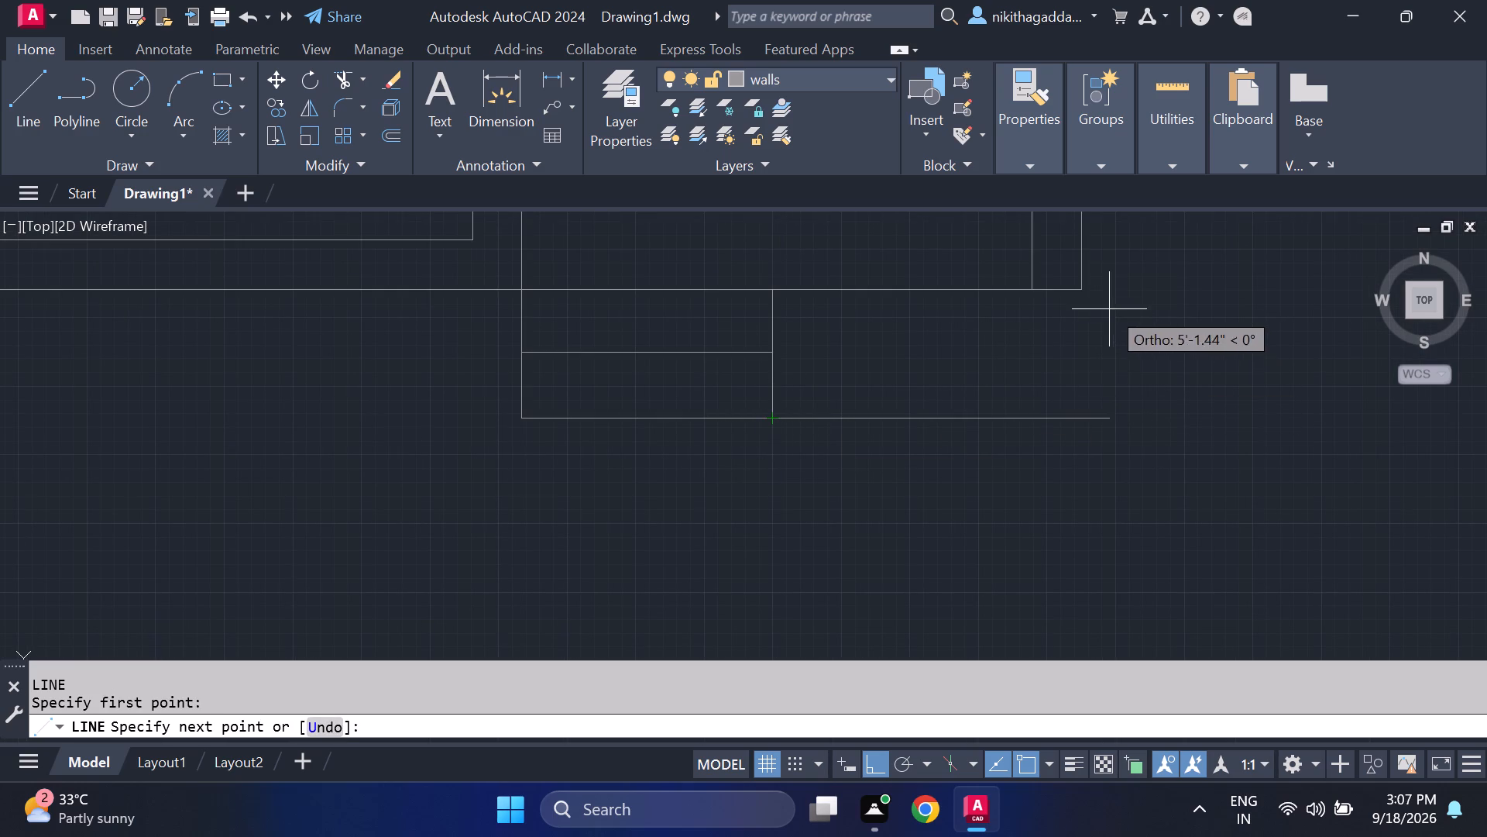
click(1083, 419)
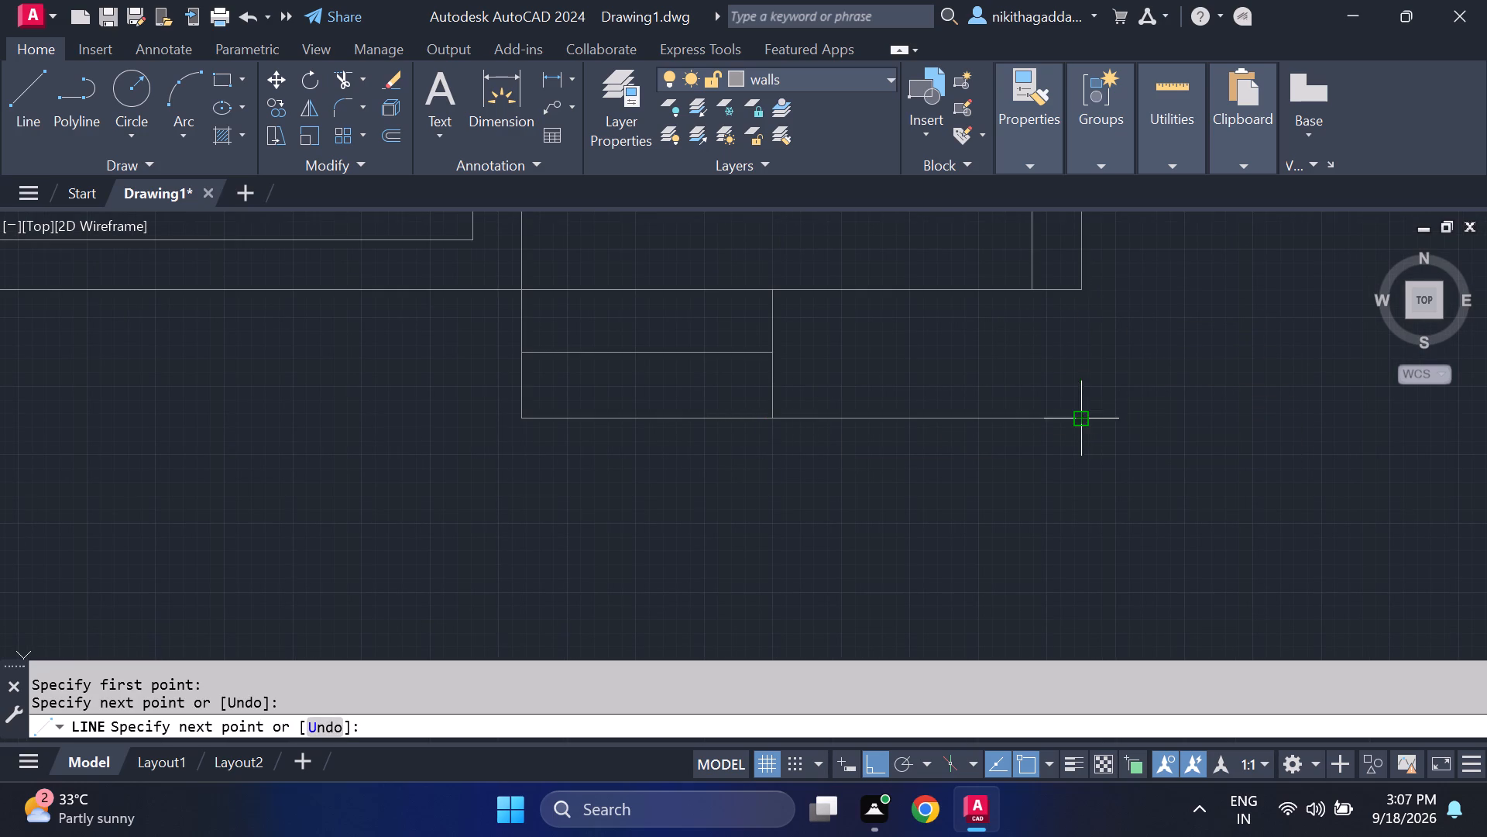
click(1076, 290)
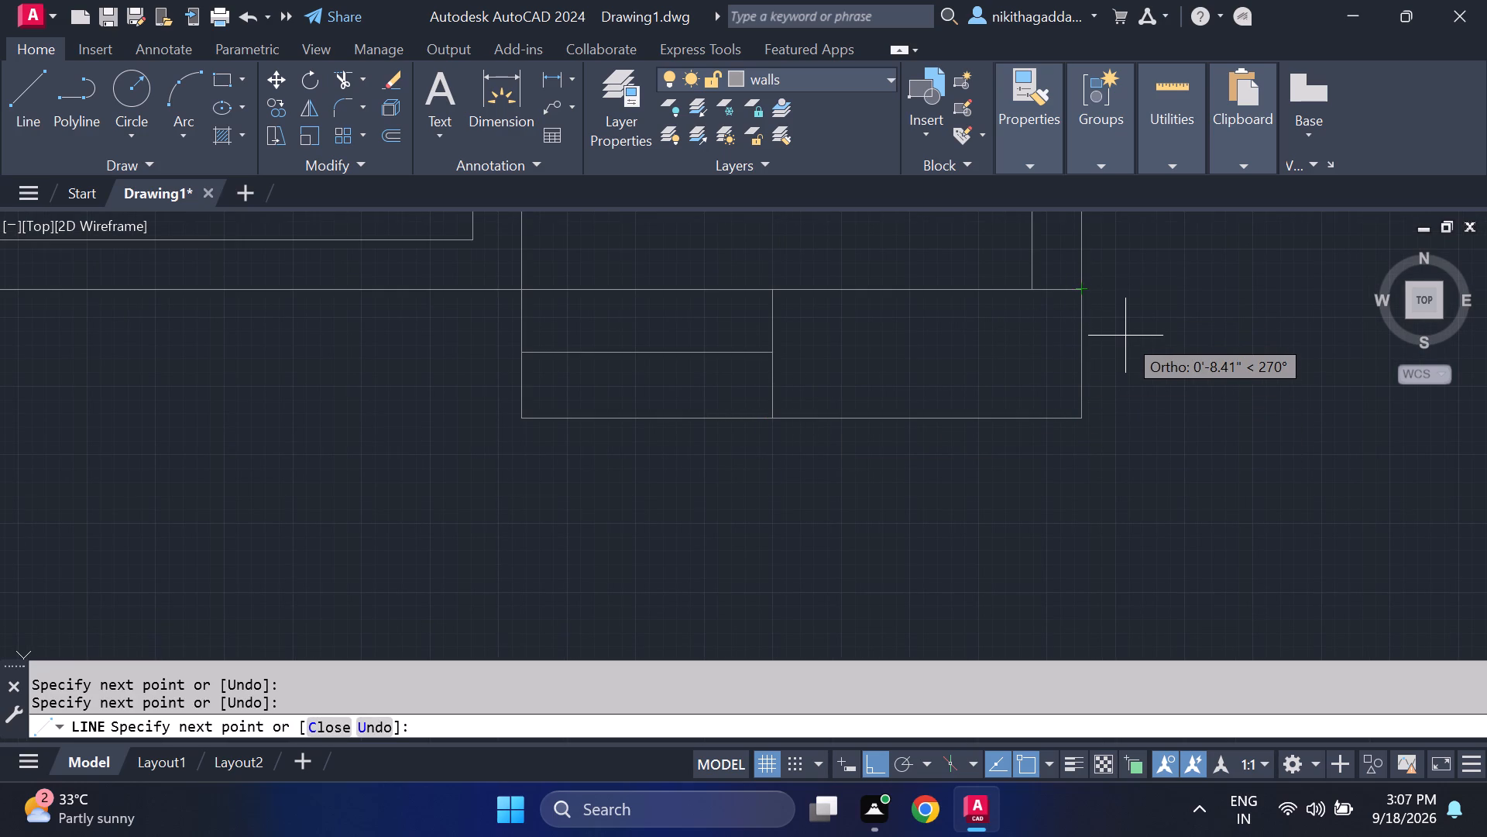
key(Escape)
Examine the overall plan and its appearance on the Layout1 sheet, returning to model space.
scroll(1011, 240, down, 3)
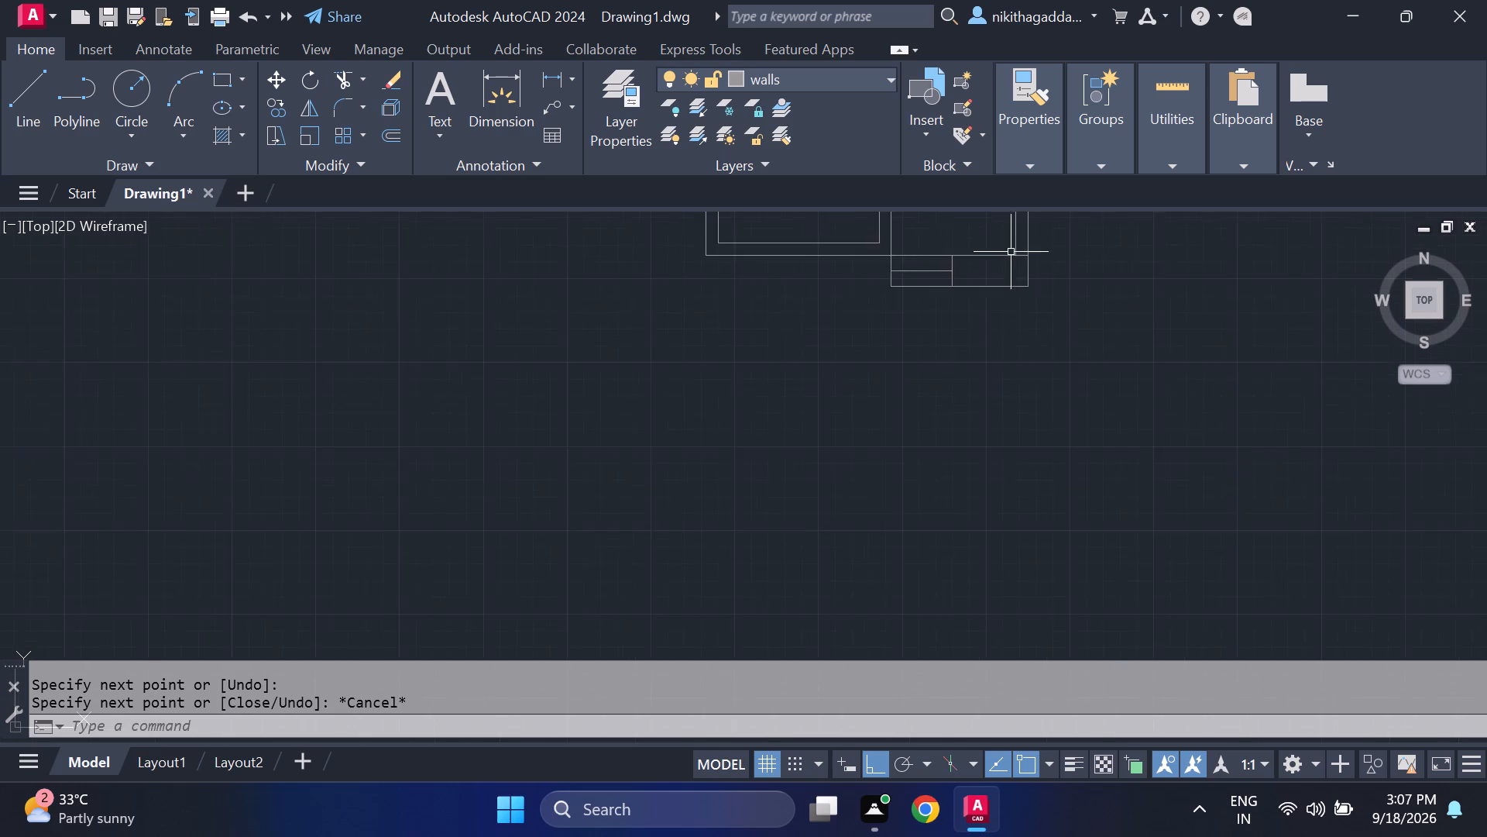
scroll(1011, 253, down, 1)
middle_drag(1012, 270, 919, 523)
middle_drag(1032, 335, 1053, 502)
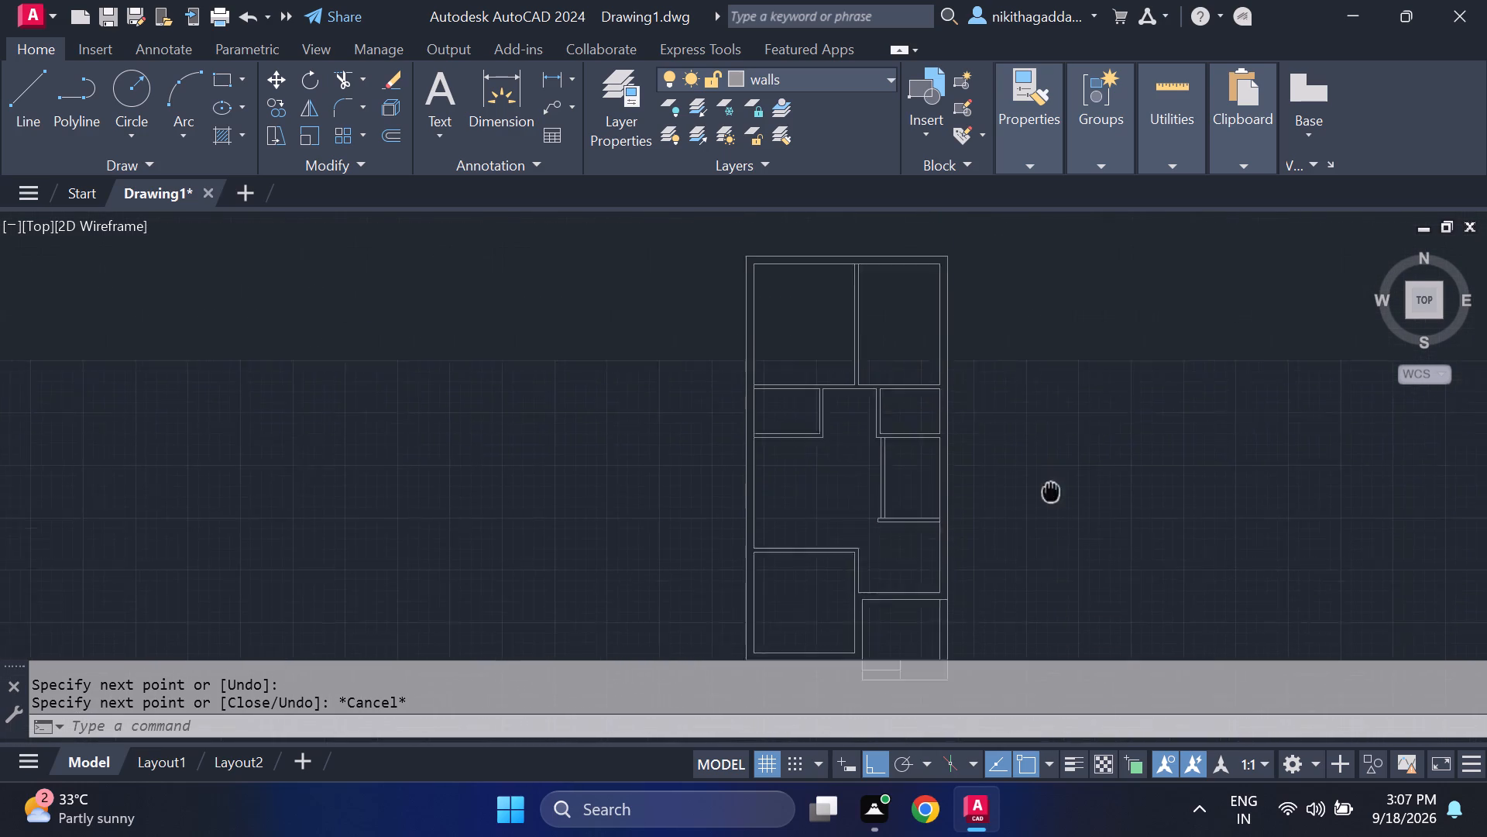
middle_drag(1053, 502, 880, 431)
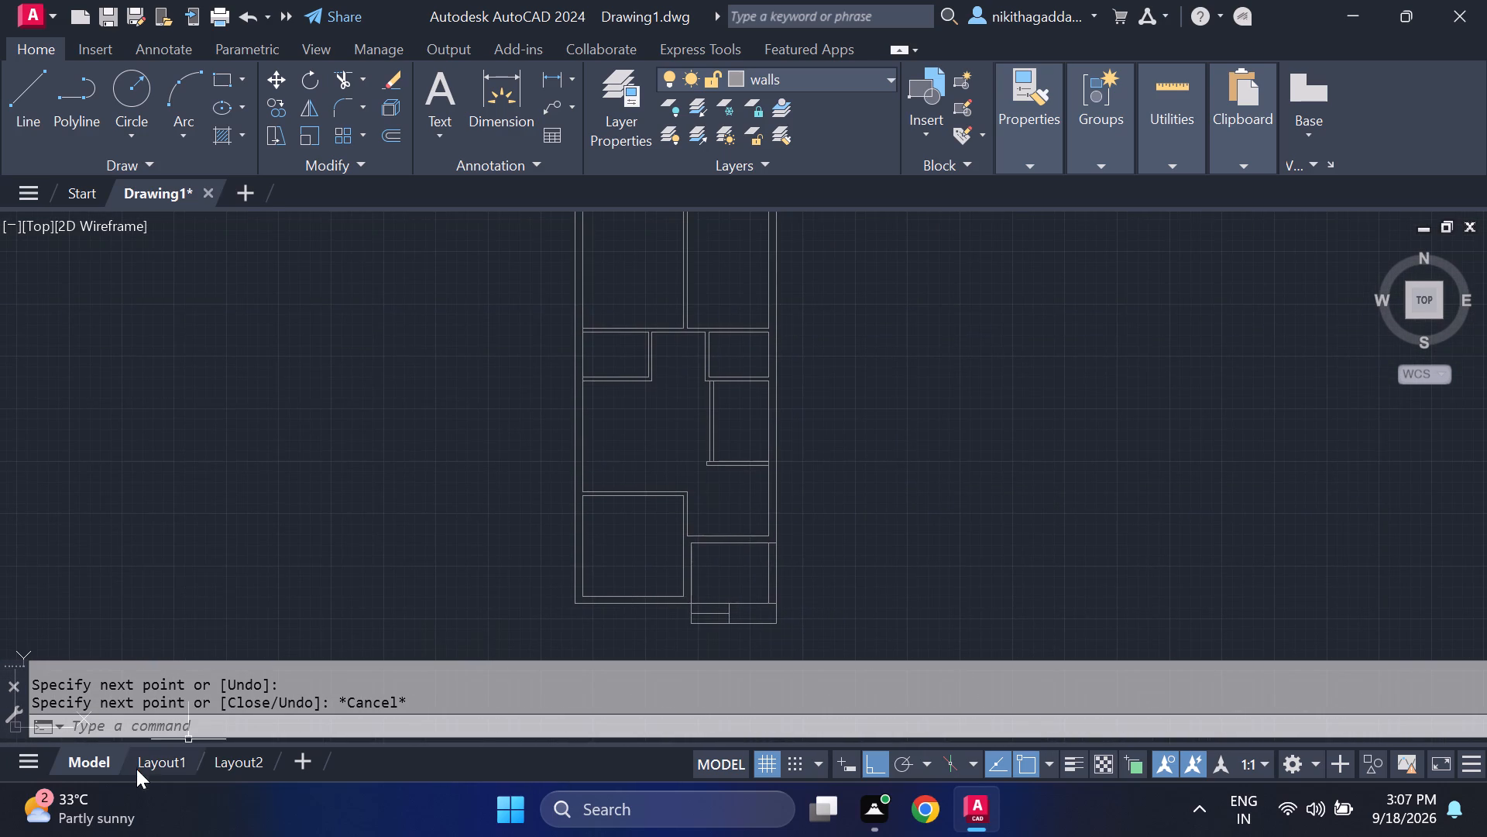
click(161, 752)
scroll(1356, 194, down, 2)
scroll(932, 452, down, 2)
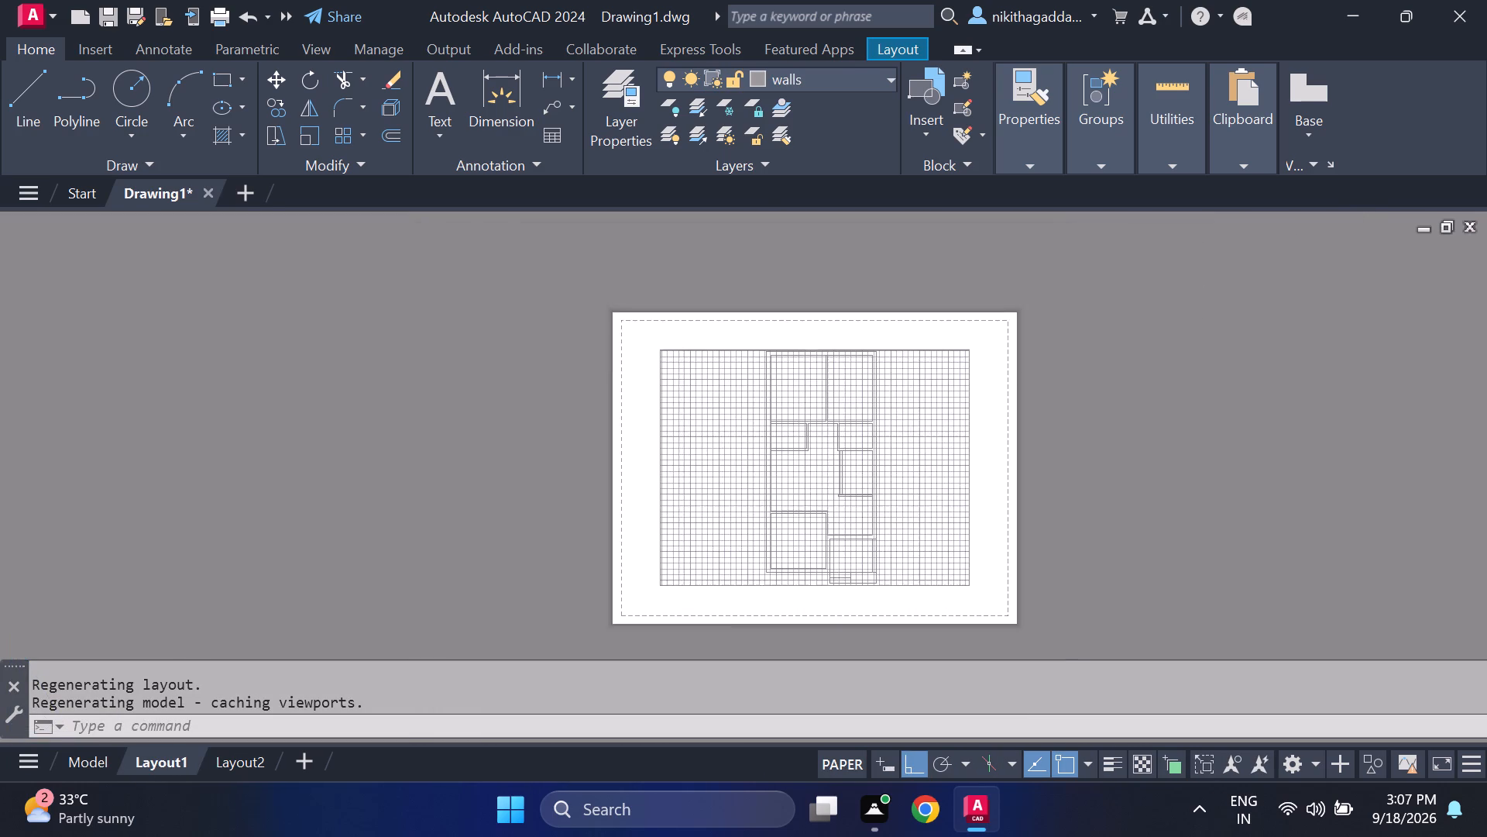
middle_drag(932, 439, 931, 408)
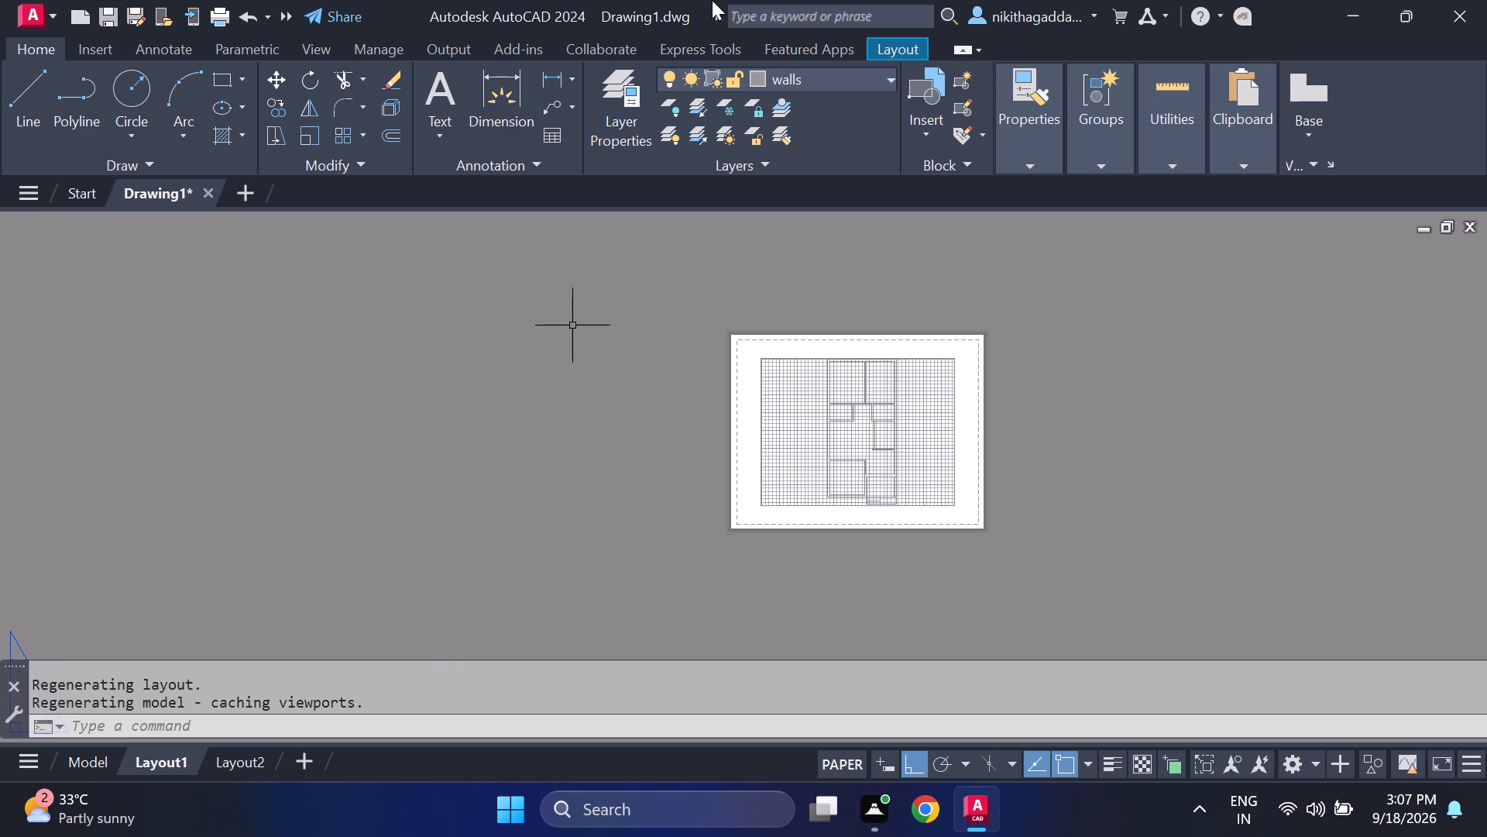
click(80, 770)
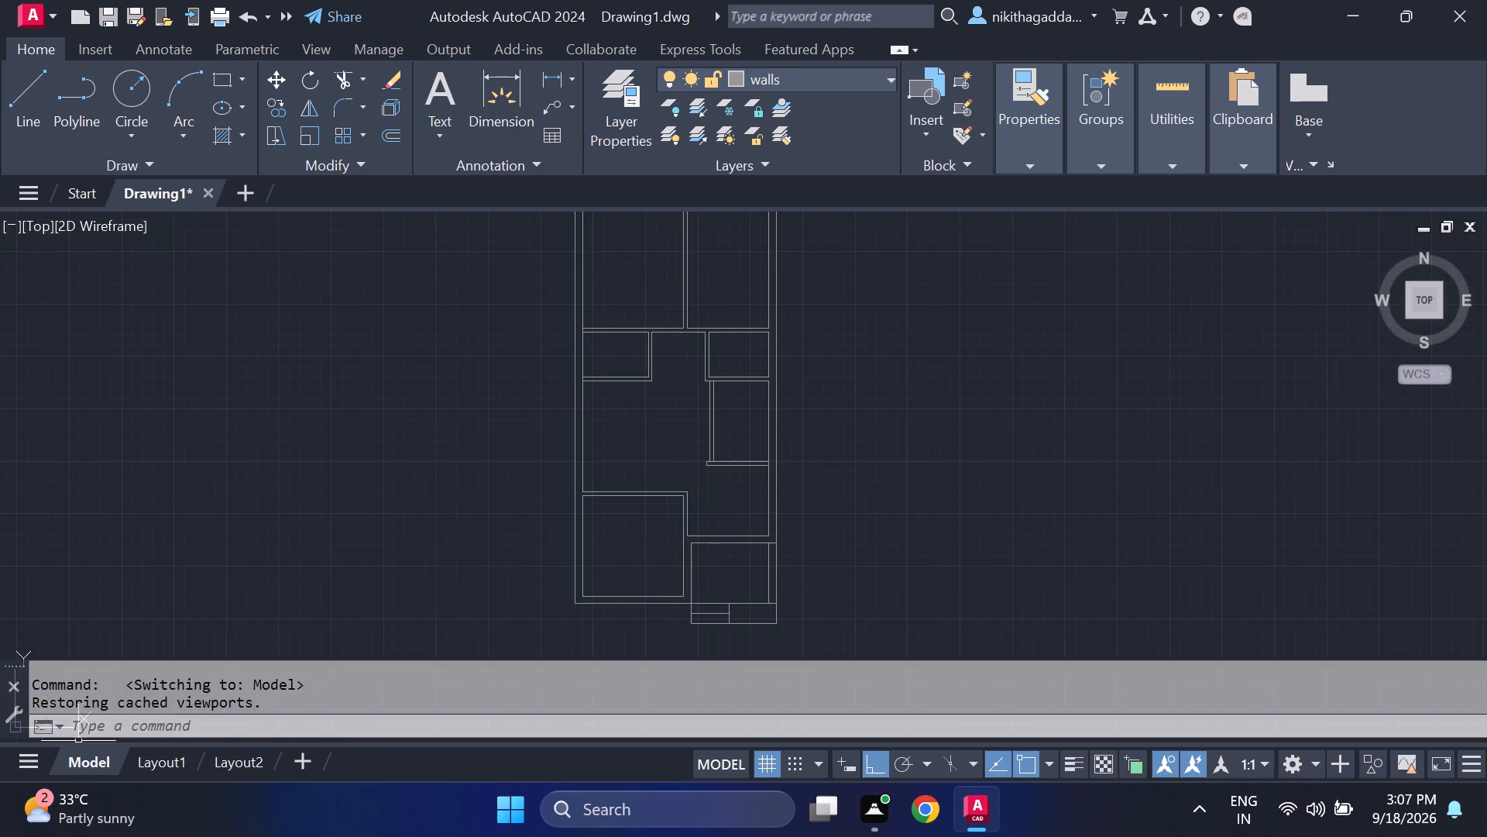
Add a vertical linear dimension for the full length of the left outer wall, placed outside the plan.
scroll(595, 545, down, 1)
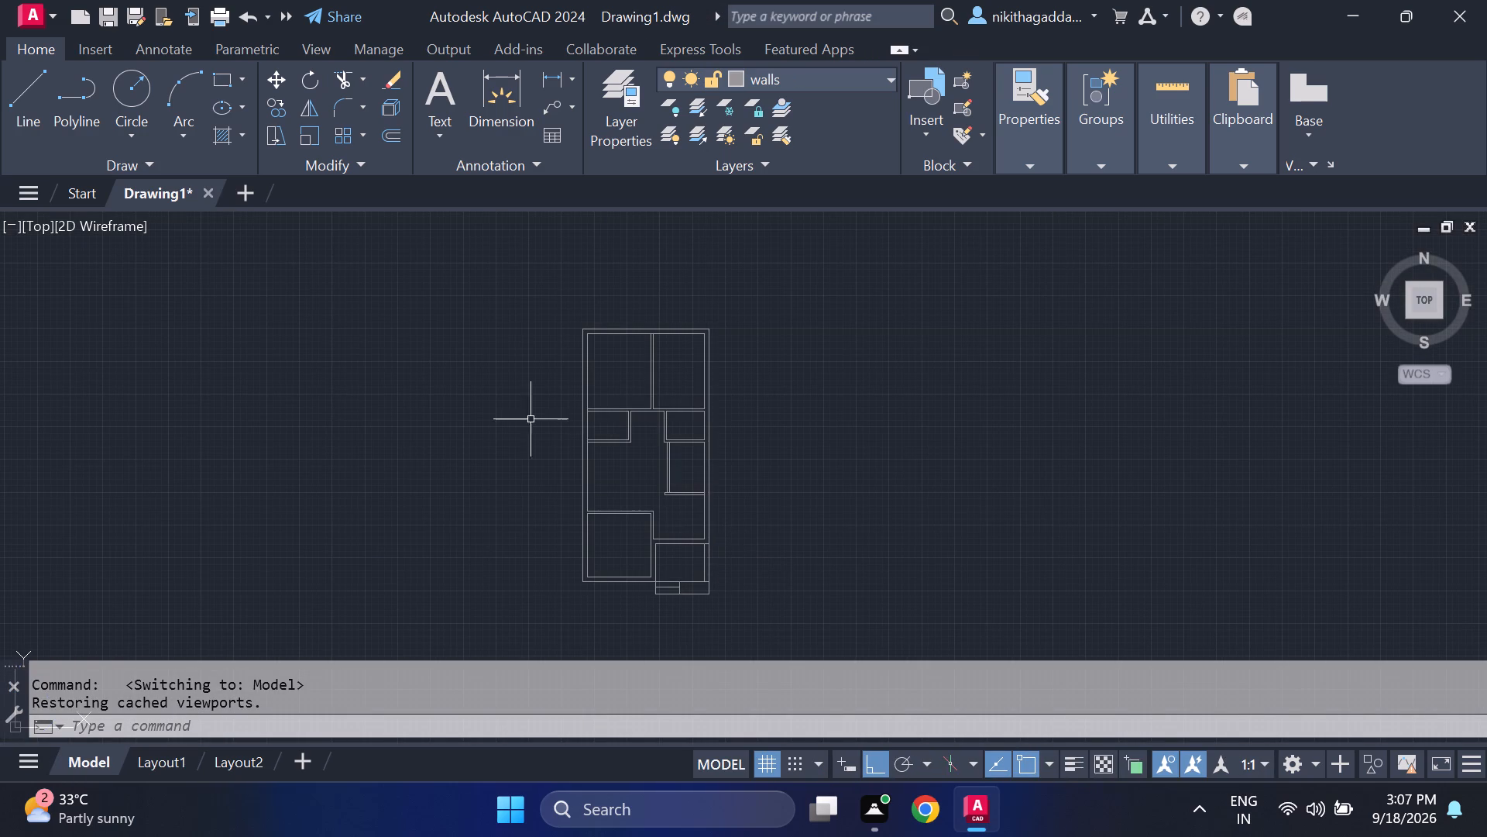
scroll(556, 405, up, 1)
click(551, 84)
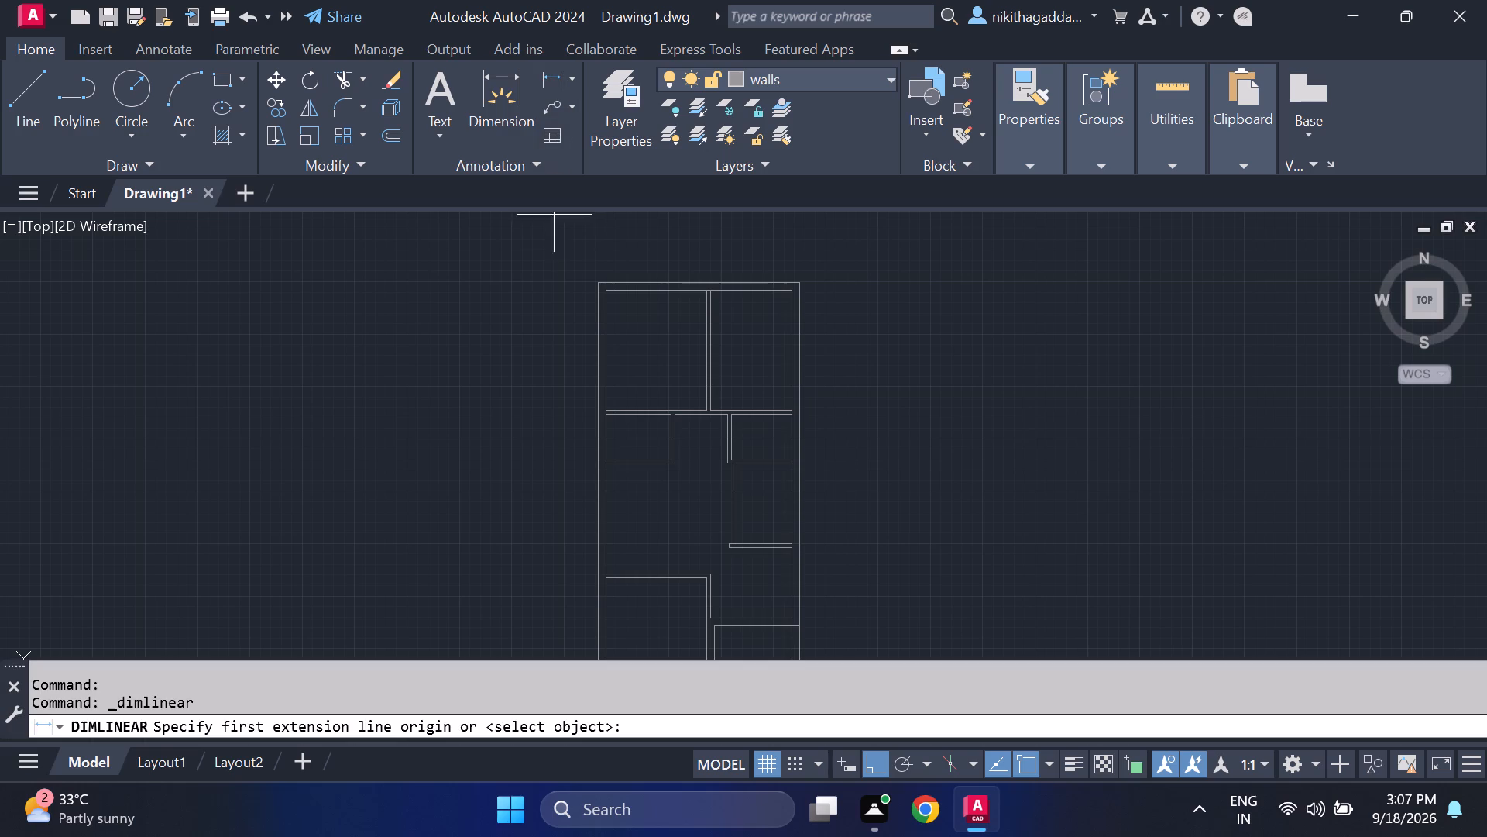
click(596, 284)
scroll(567, 409, down, 3)
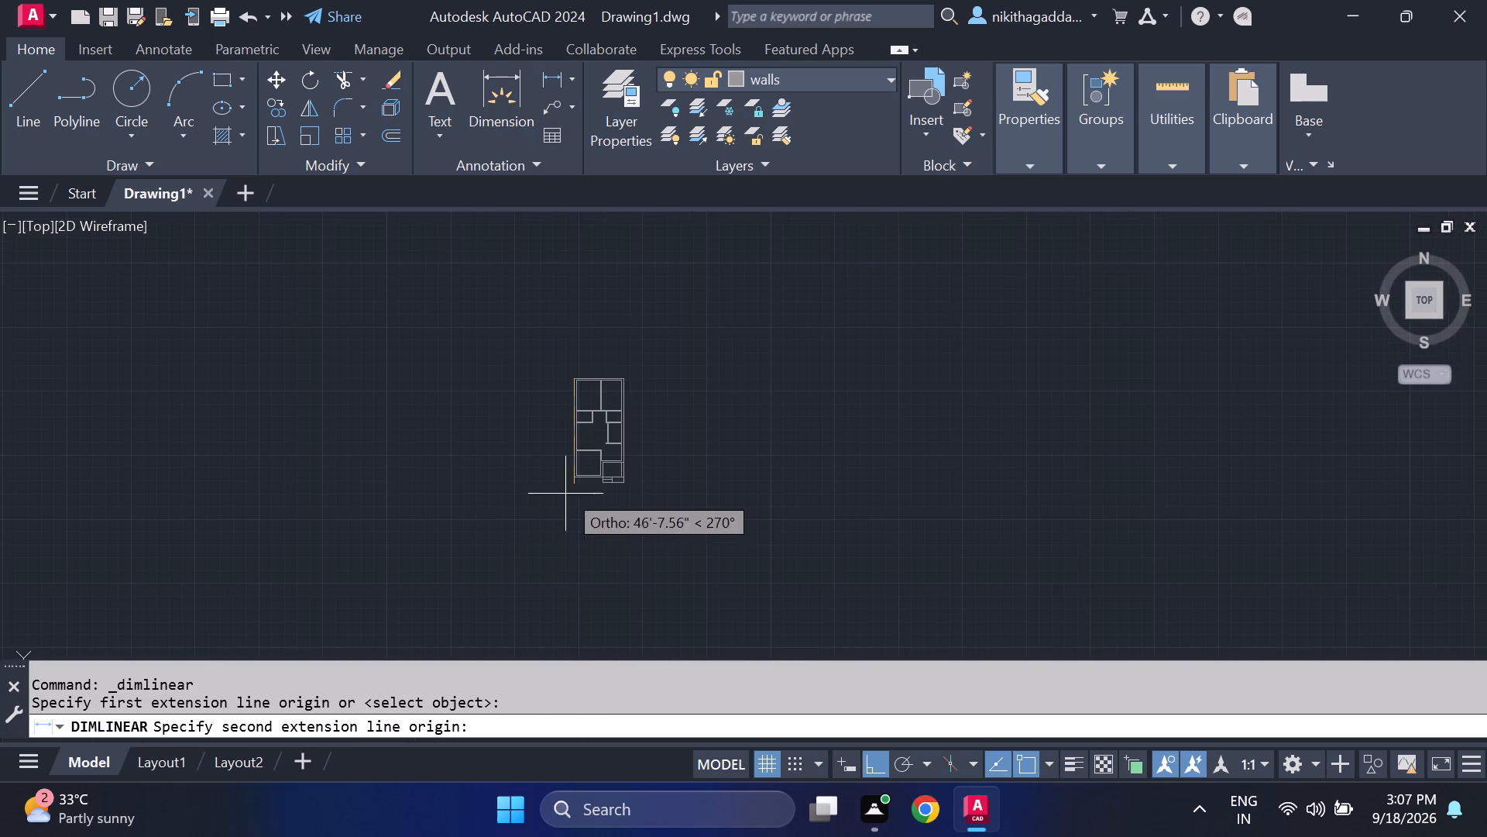
scroll(565, 483, up, 8)
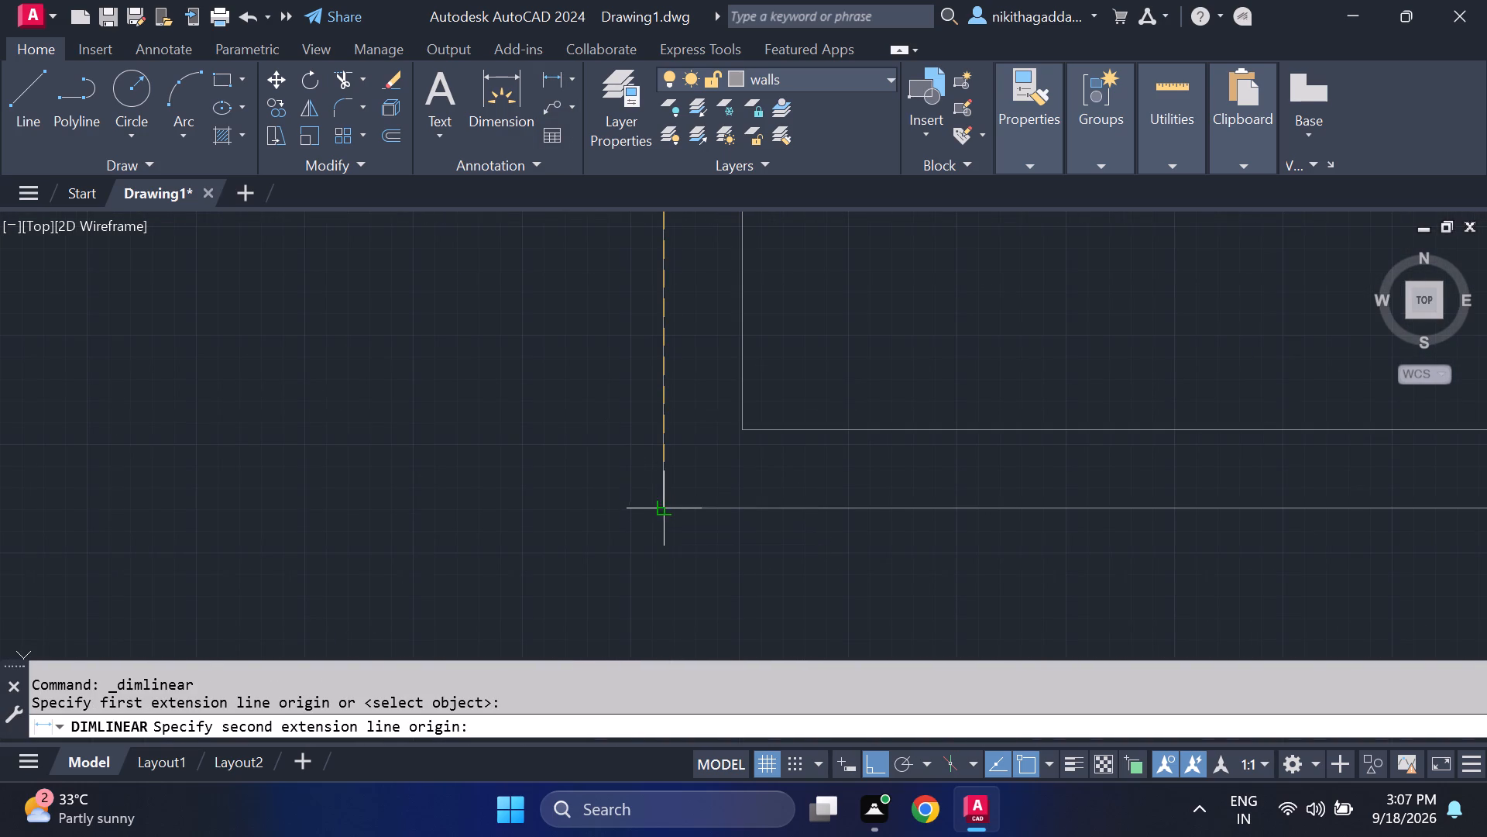
click(669, 510)
scroll(638, 493, down, 3)
middle_click(564, 394)
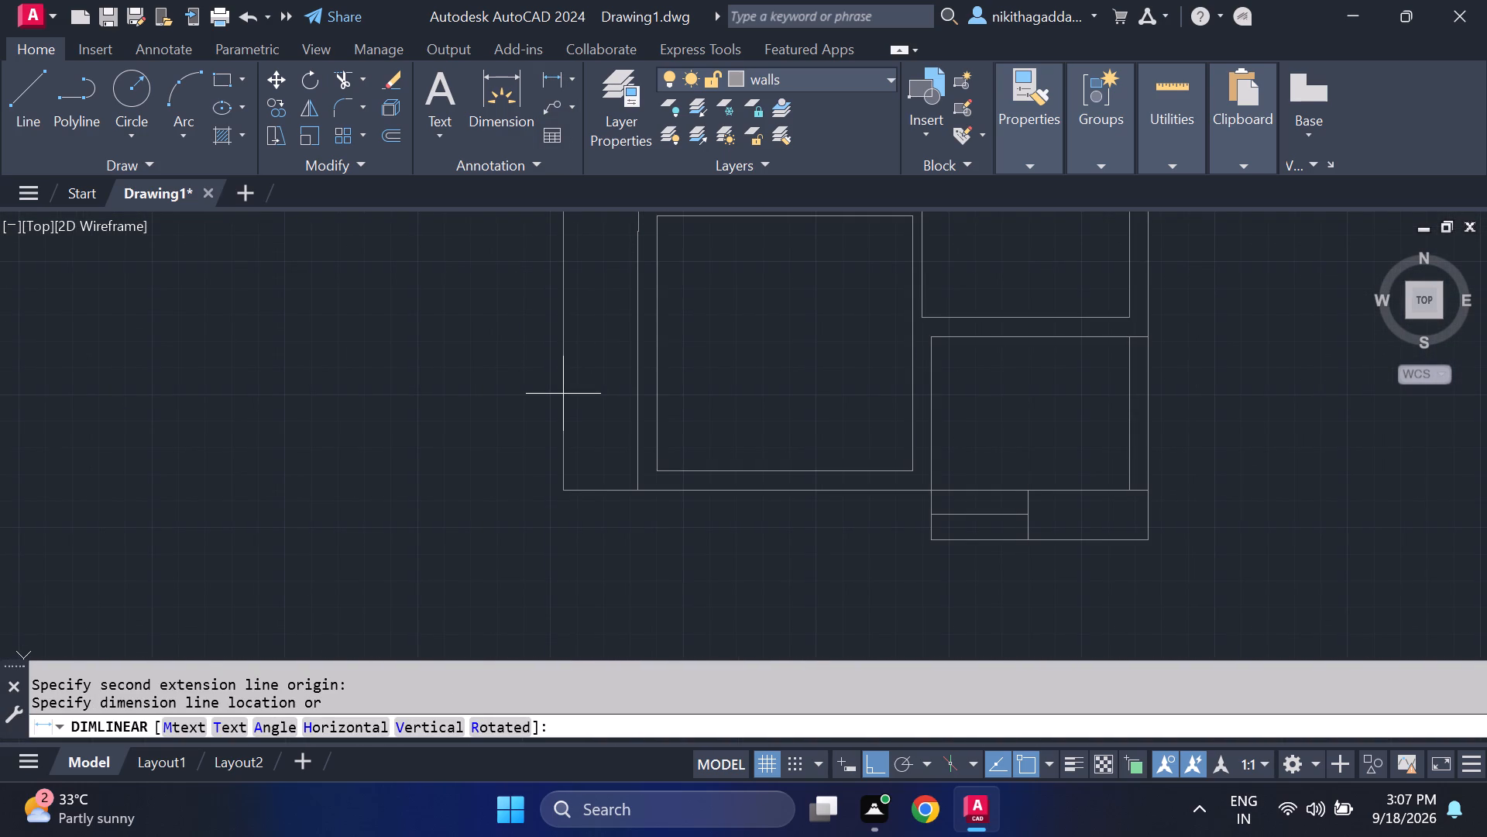
click(563, 394)
middle_drag(565, 398, 533, 658)
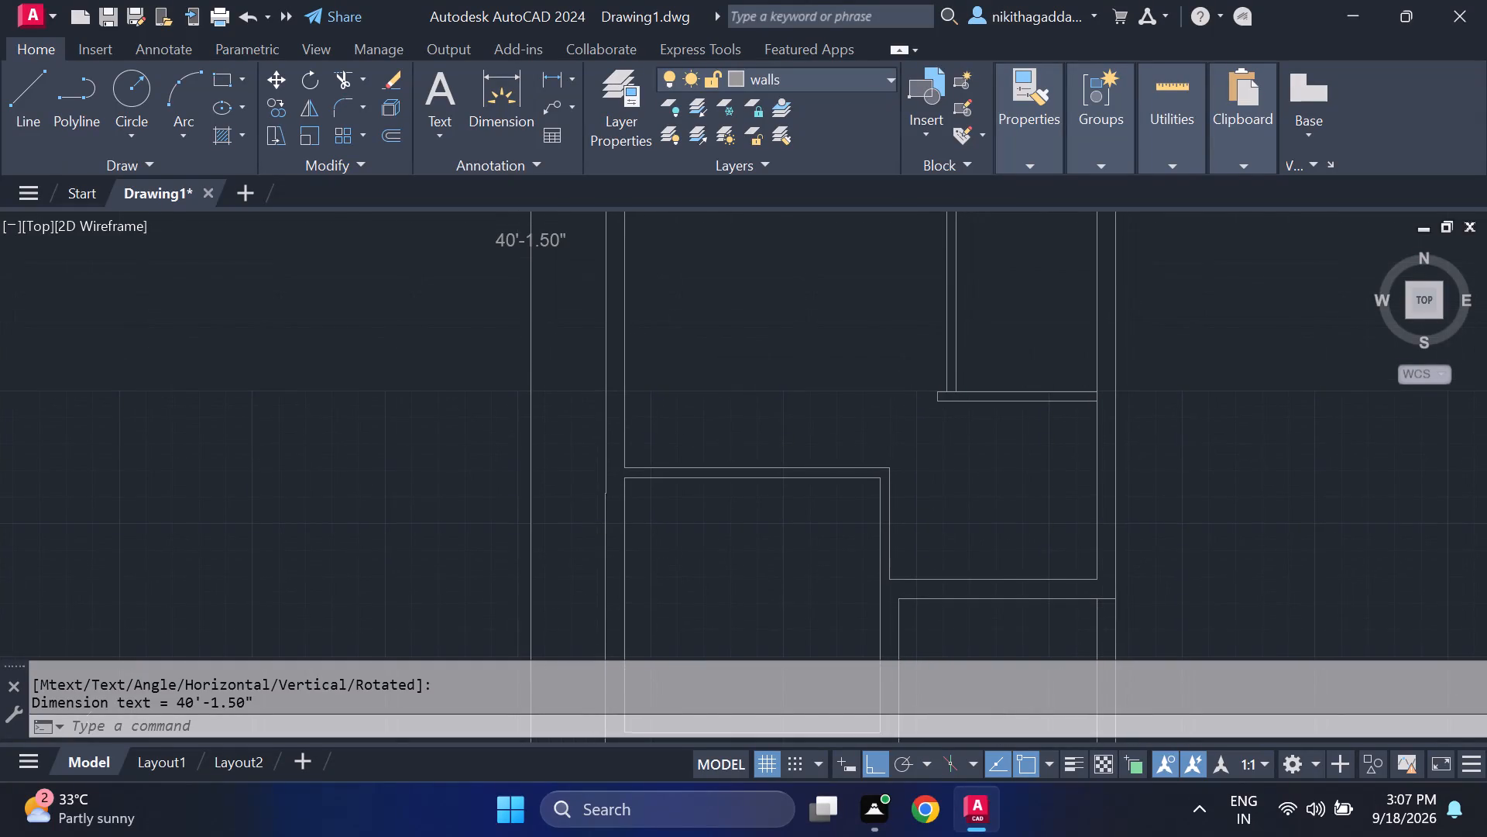
Delete the vertical dimension placed outside the left outer wall.
middle_drag(533, 658, 533, 660)
scroll(554, 370, down, 2)
scroll(554, 370, up, 2)
click(554, 369)
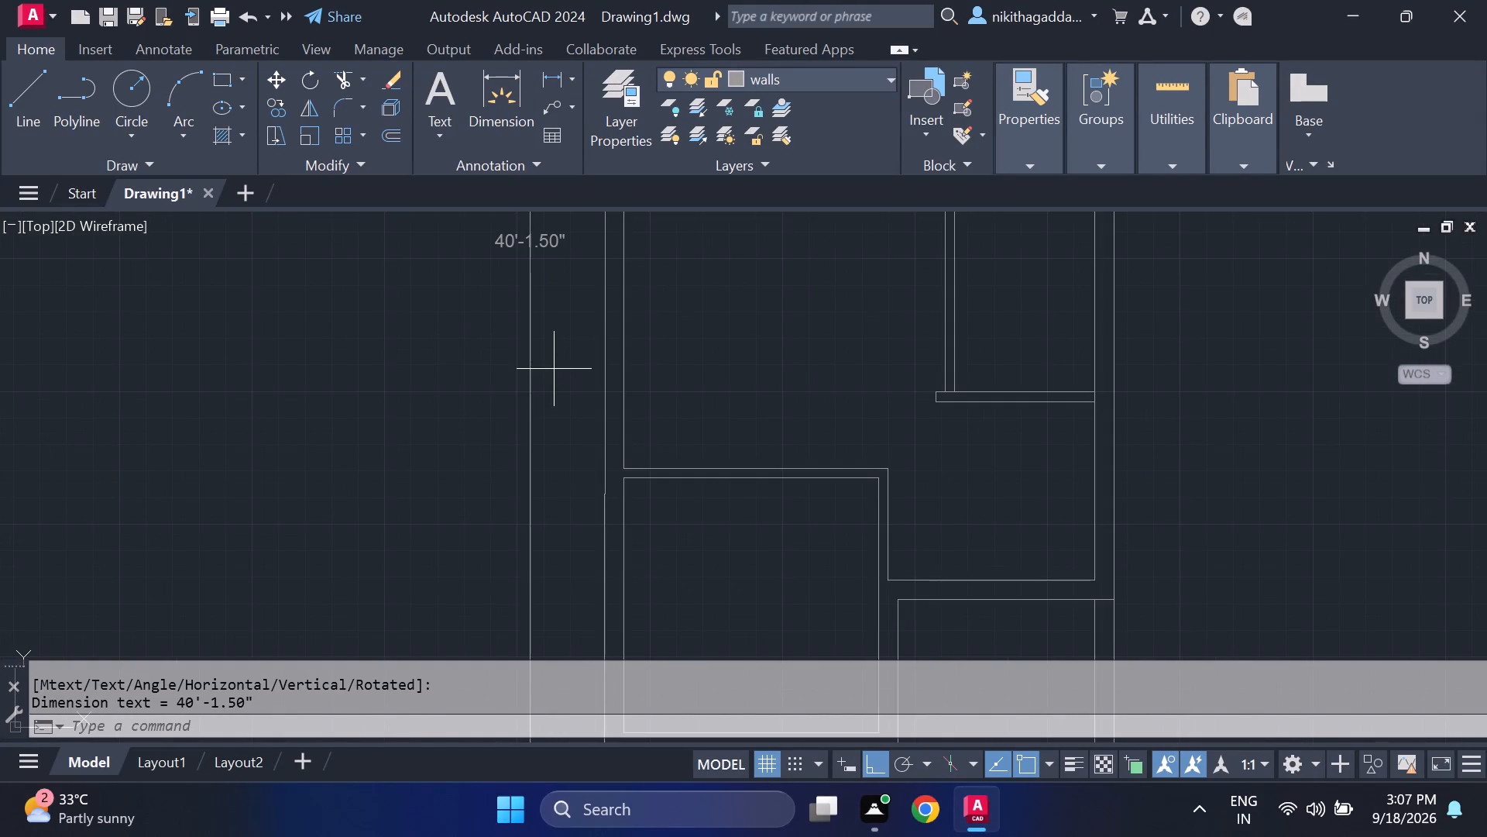
click(428, 427)
key(Delete)
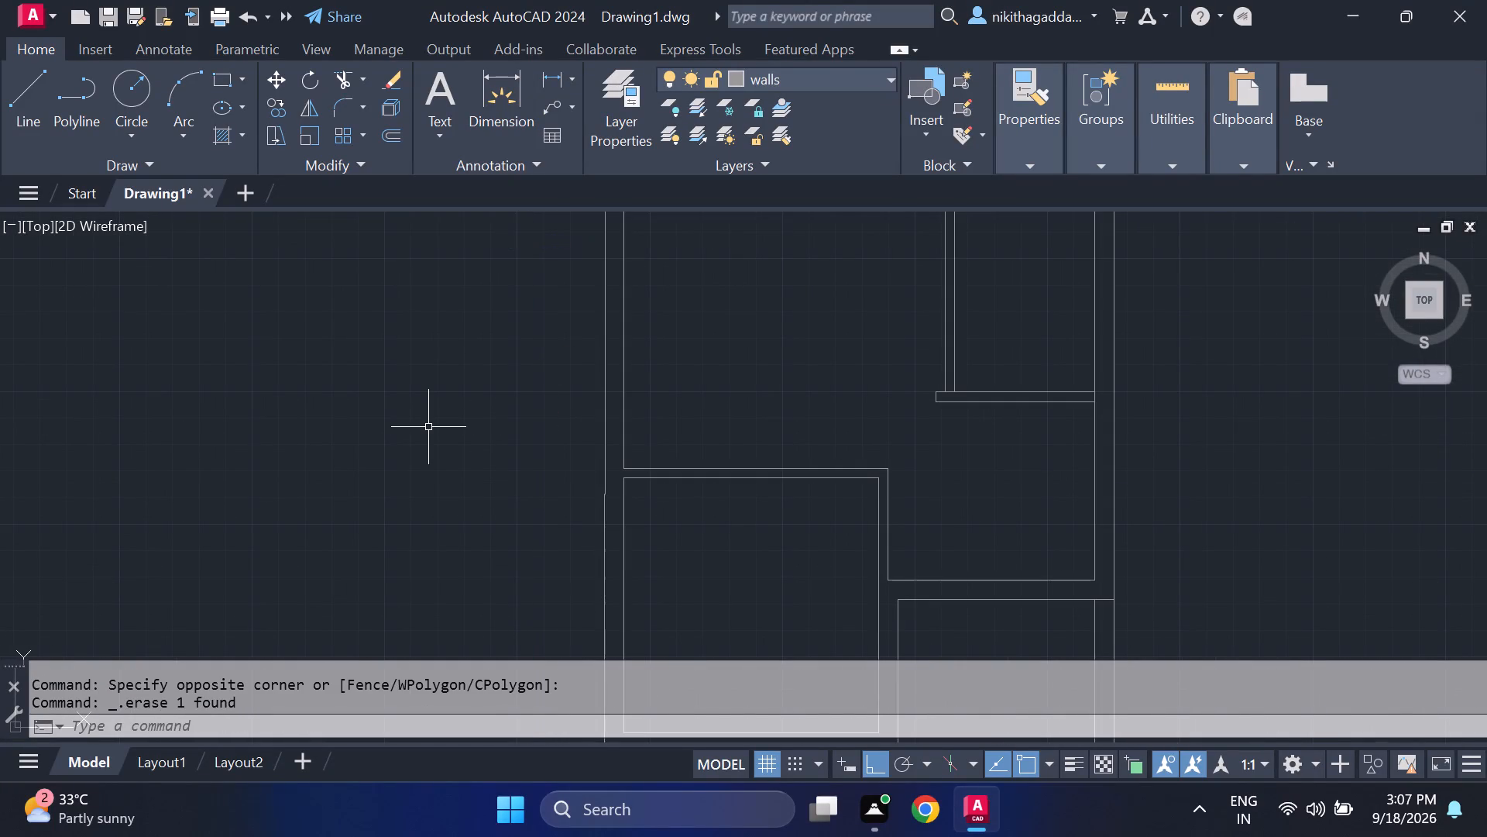
Make the furniture layer current.
scroll(493, 461, down, 2)
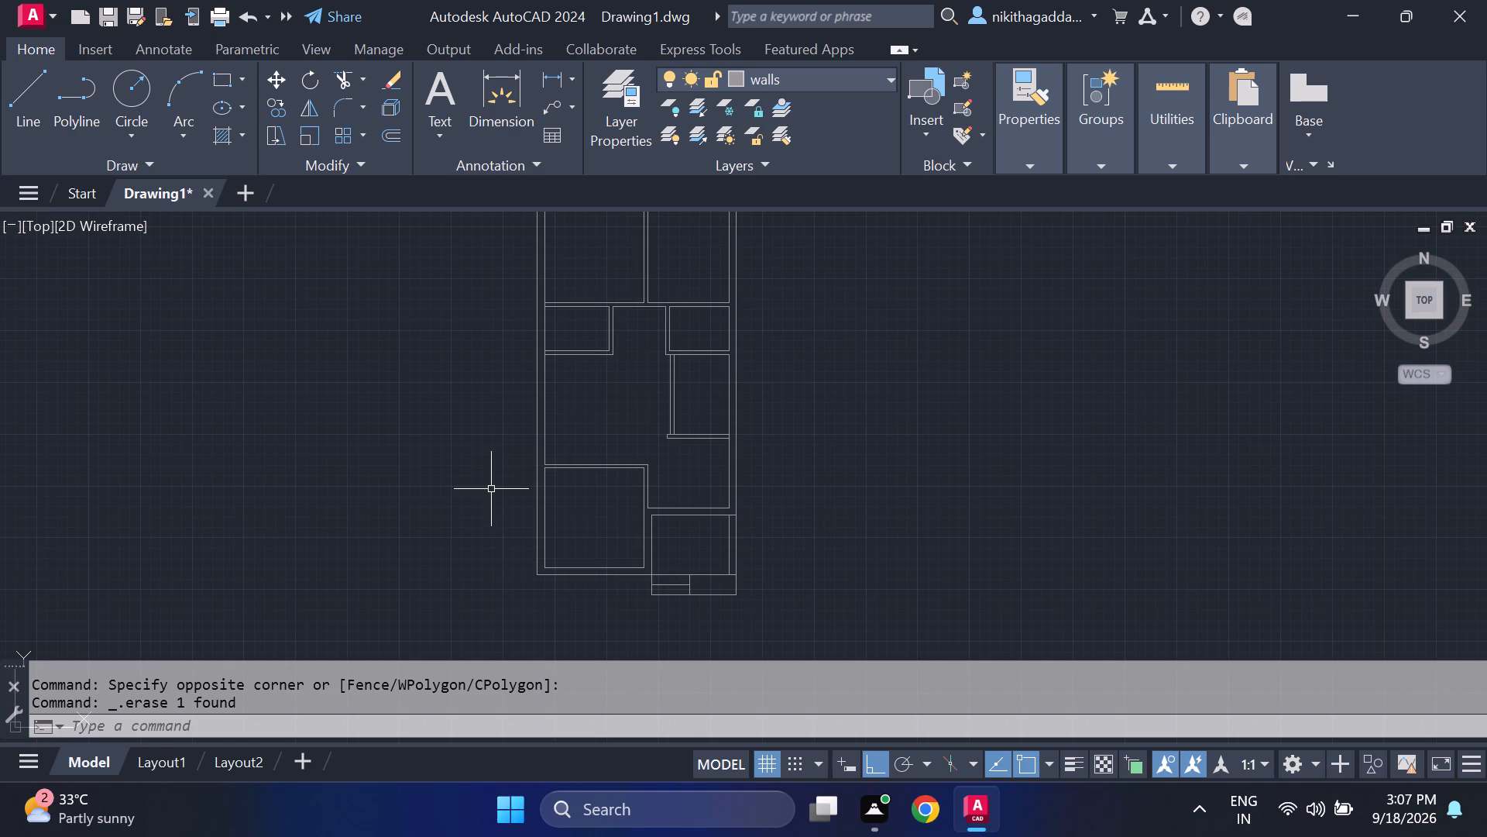
scroll(534, 494, up, 1)
middle_drag(603, 498, 539, 667)
middle_drag(628, 584, 619, 658)
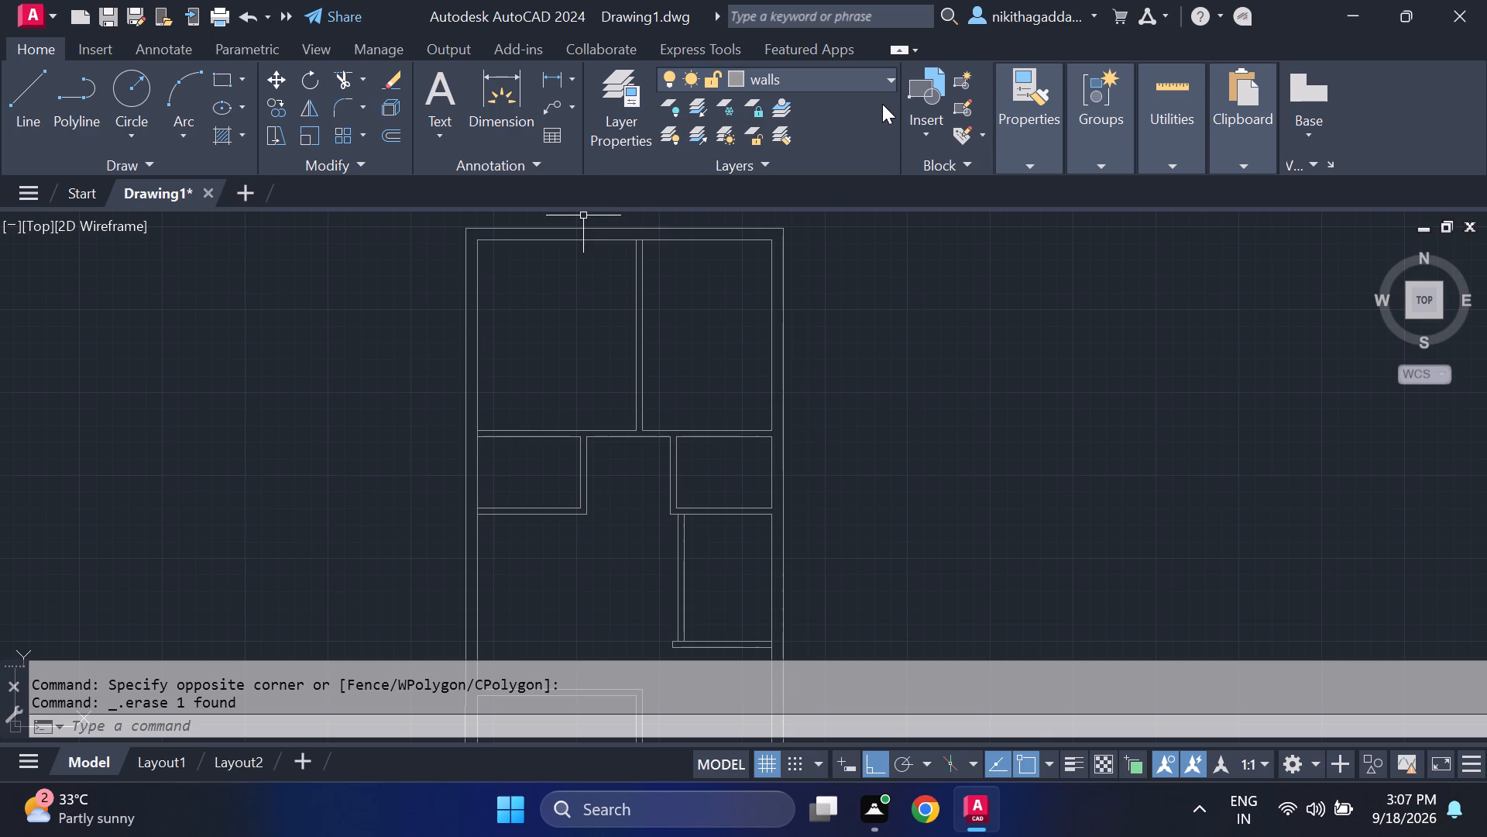
click(887, 78)
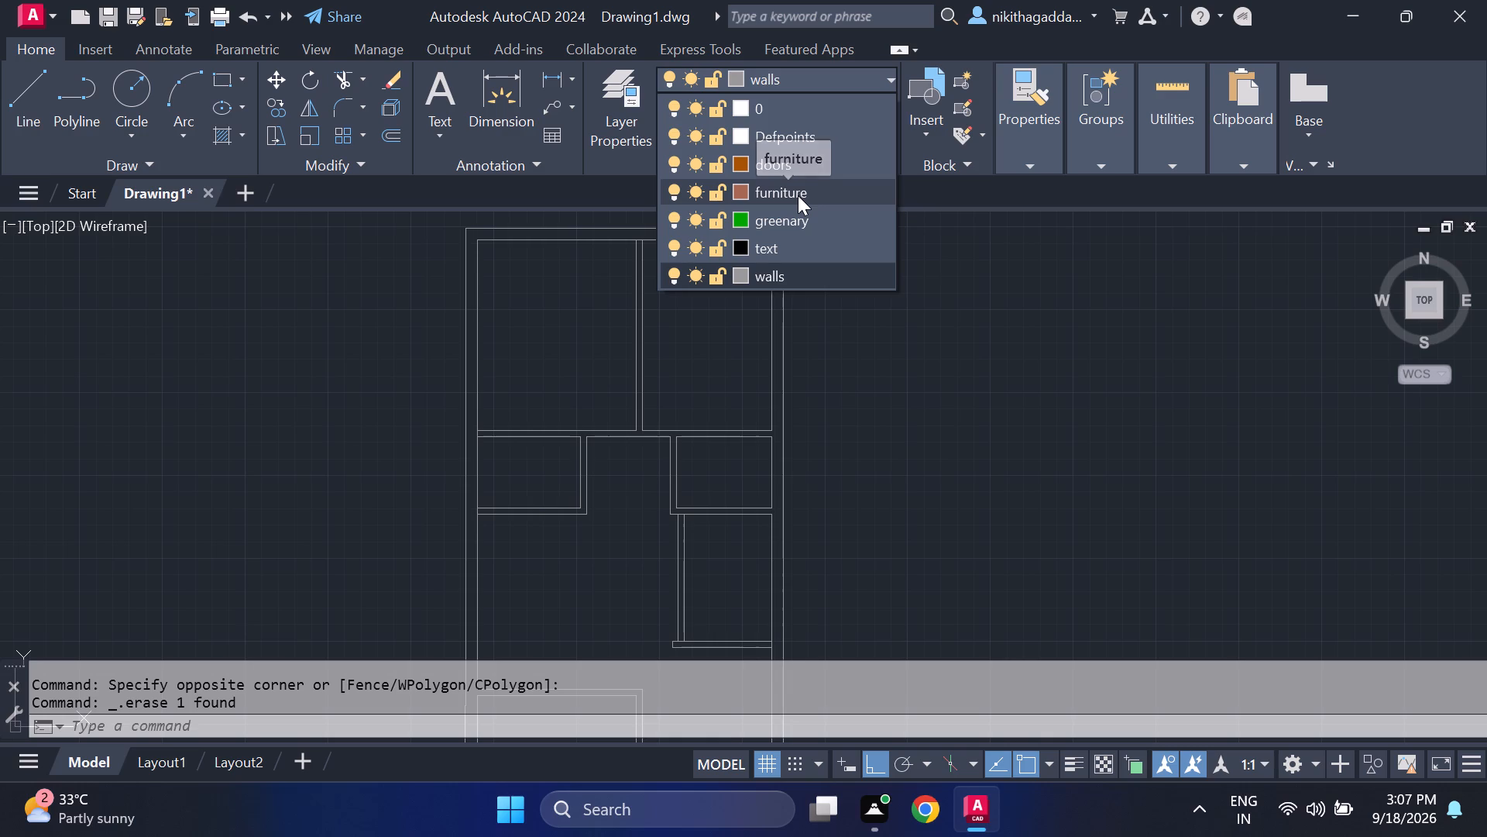
click(798, 194)
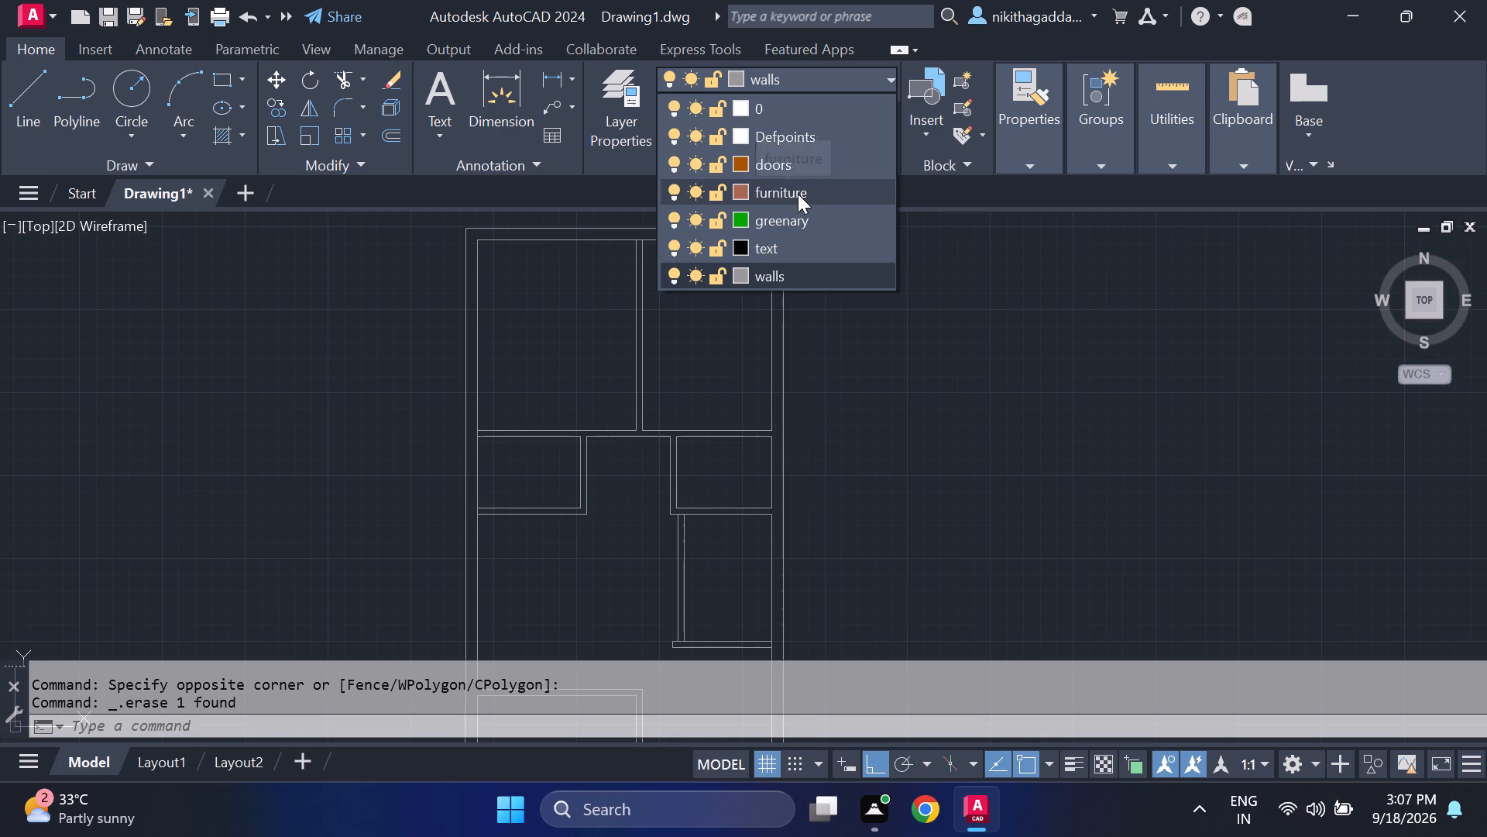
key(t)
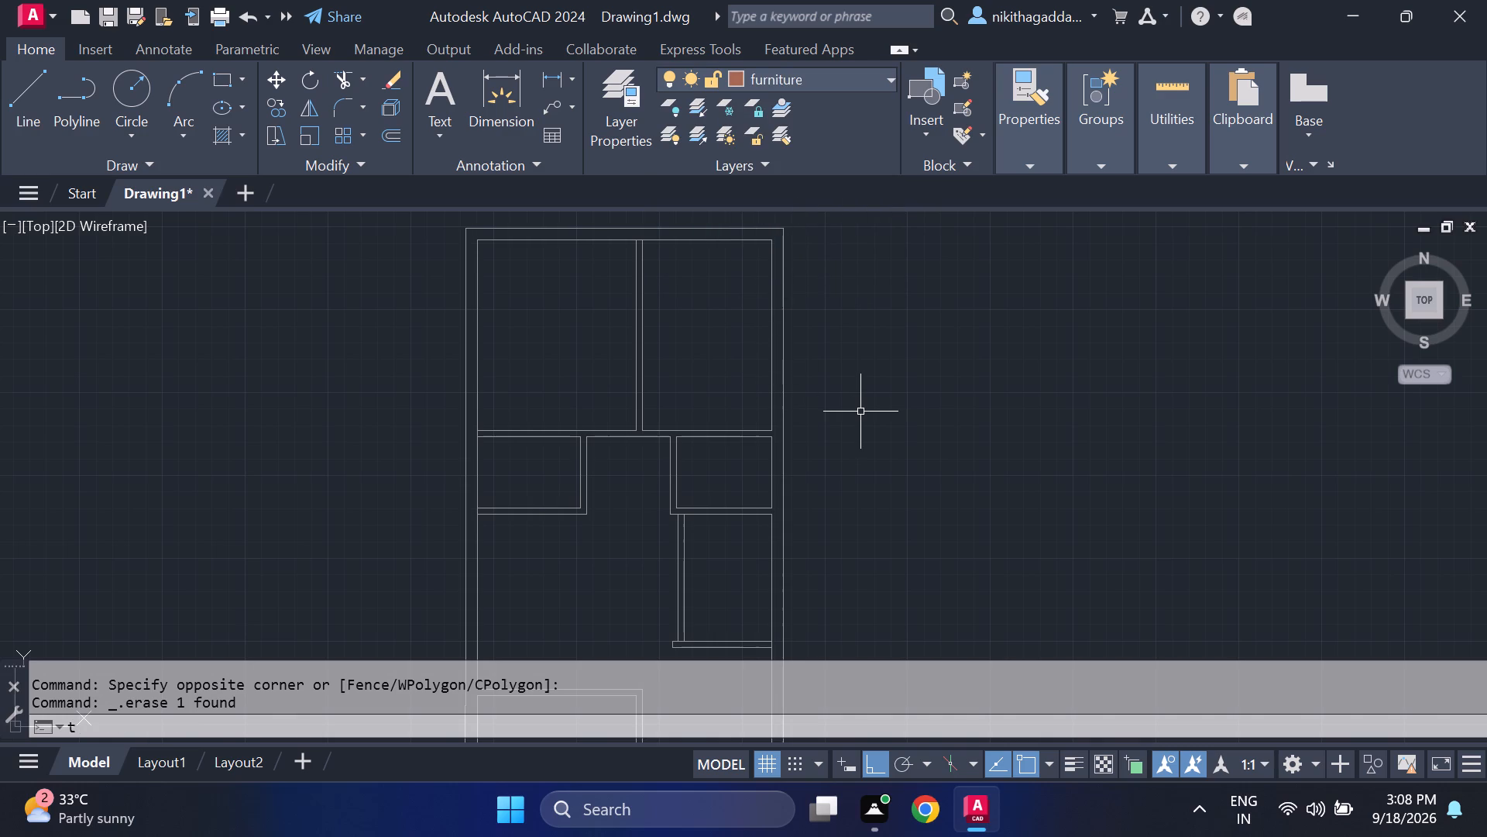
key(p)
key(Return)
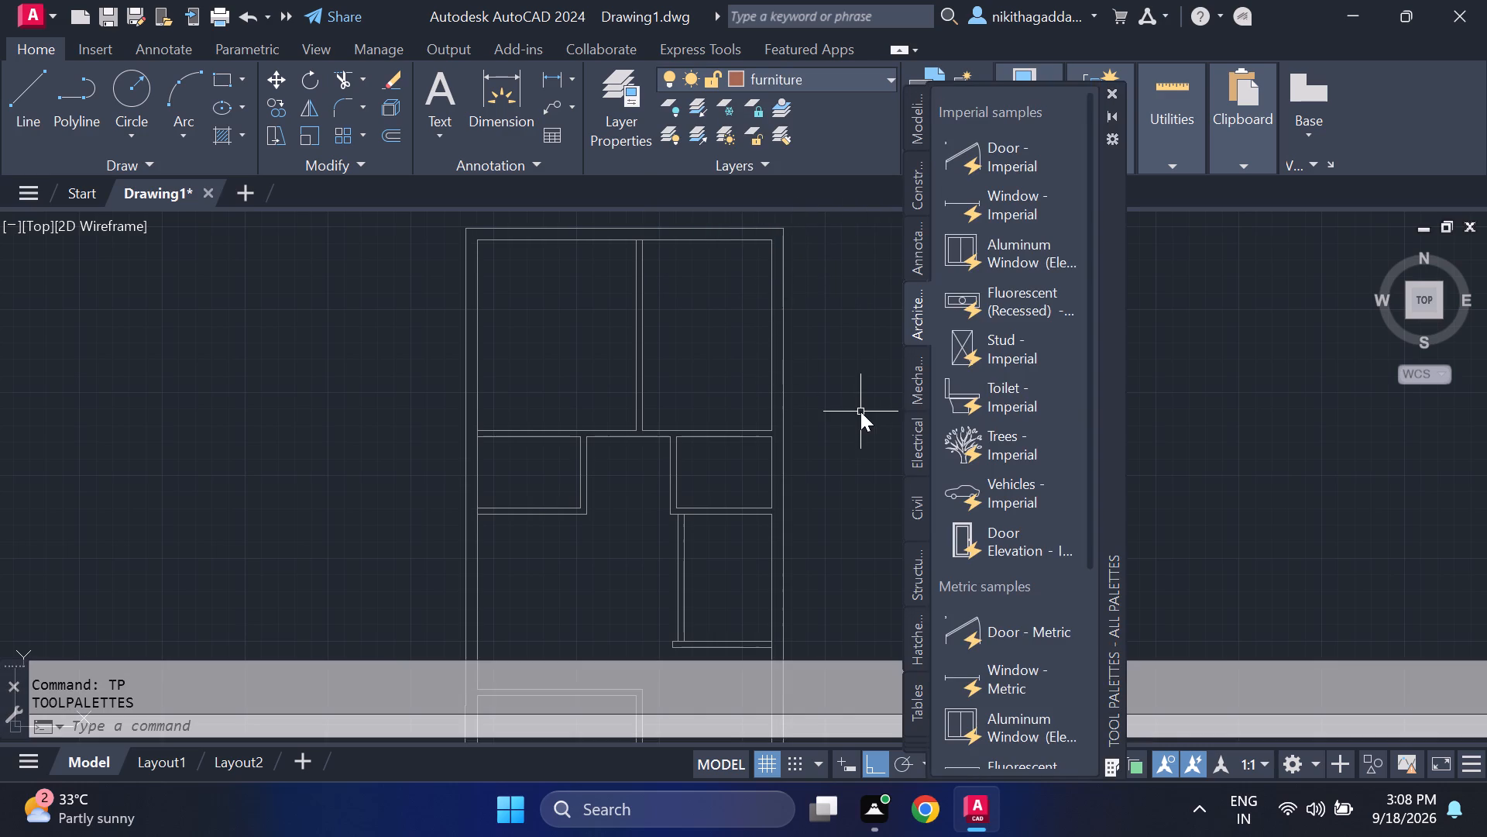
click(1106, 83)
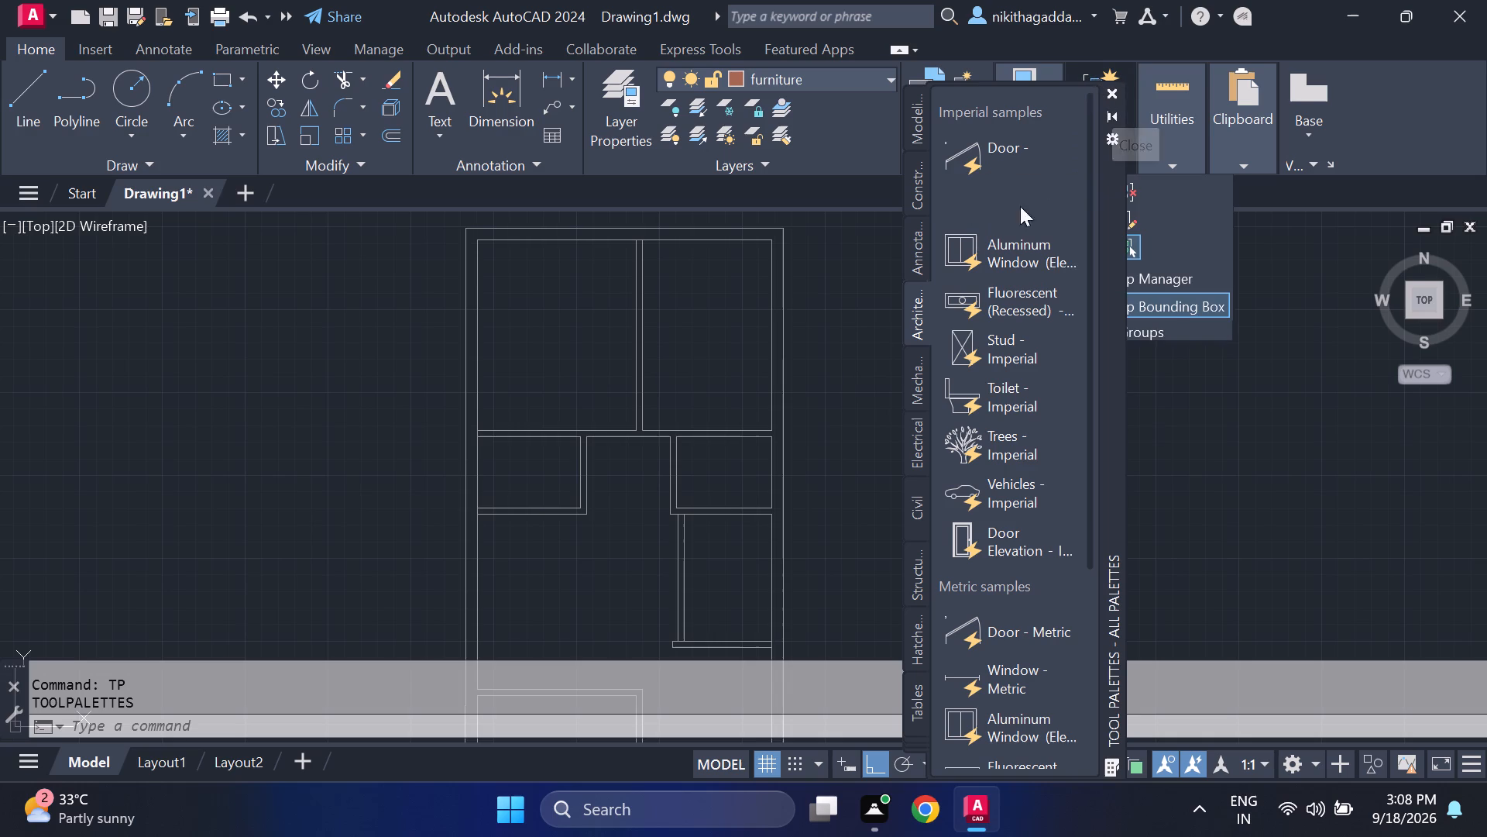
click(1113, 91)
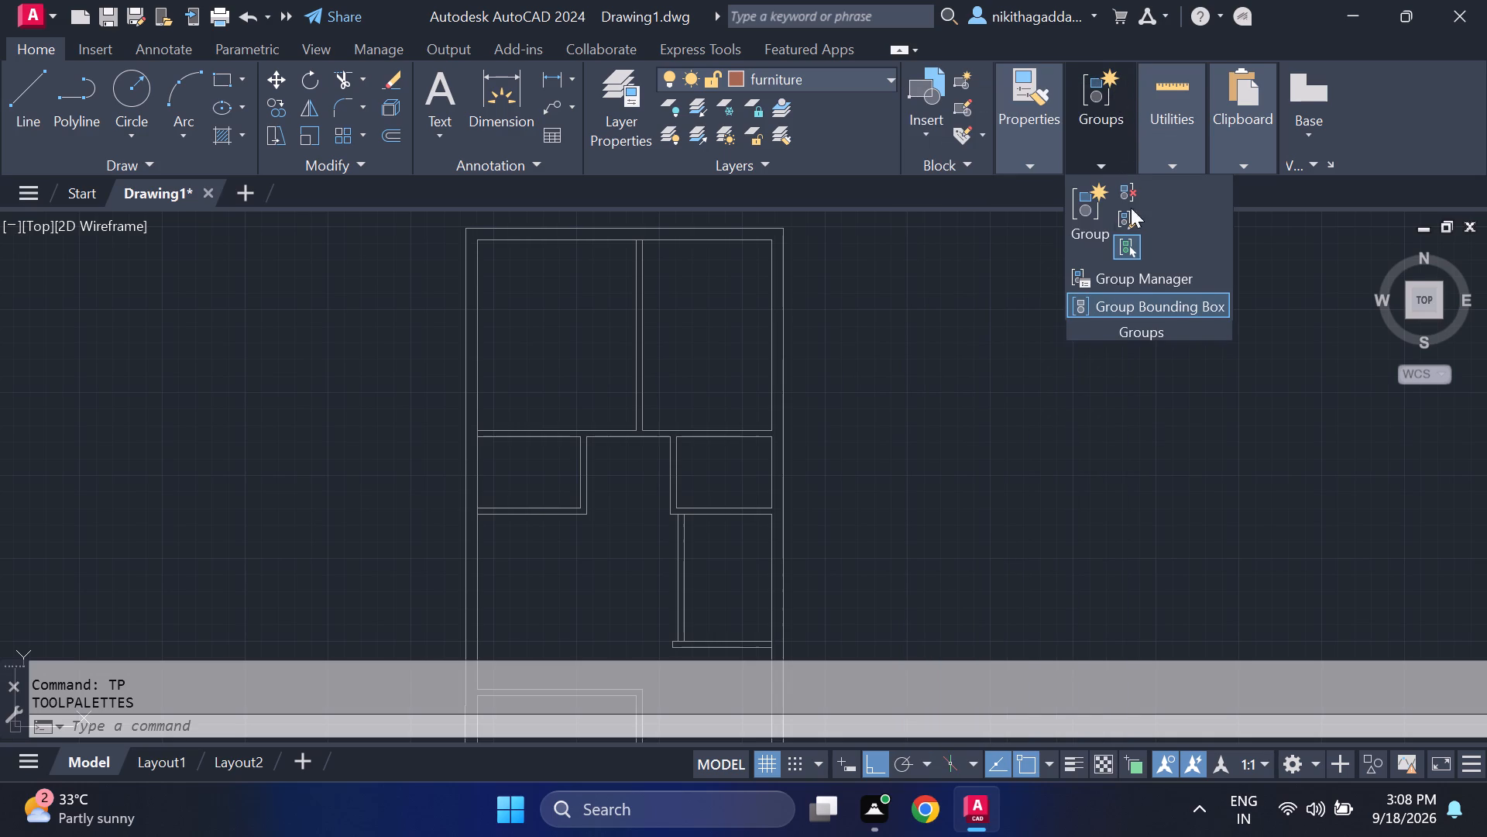
Browse the recent, favourite, library and current-drawing block collections for furniture blocks.
key(i)
key(Return)
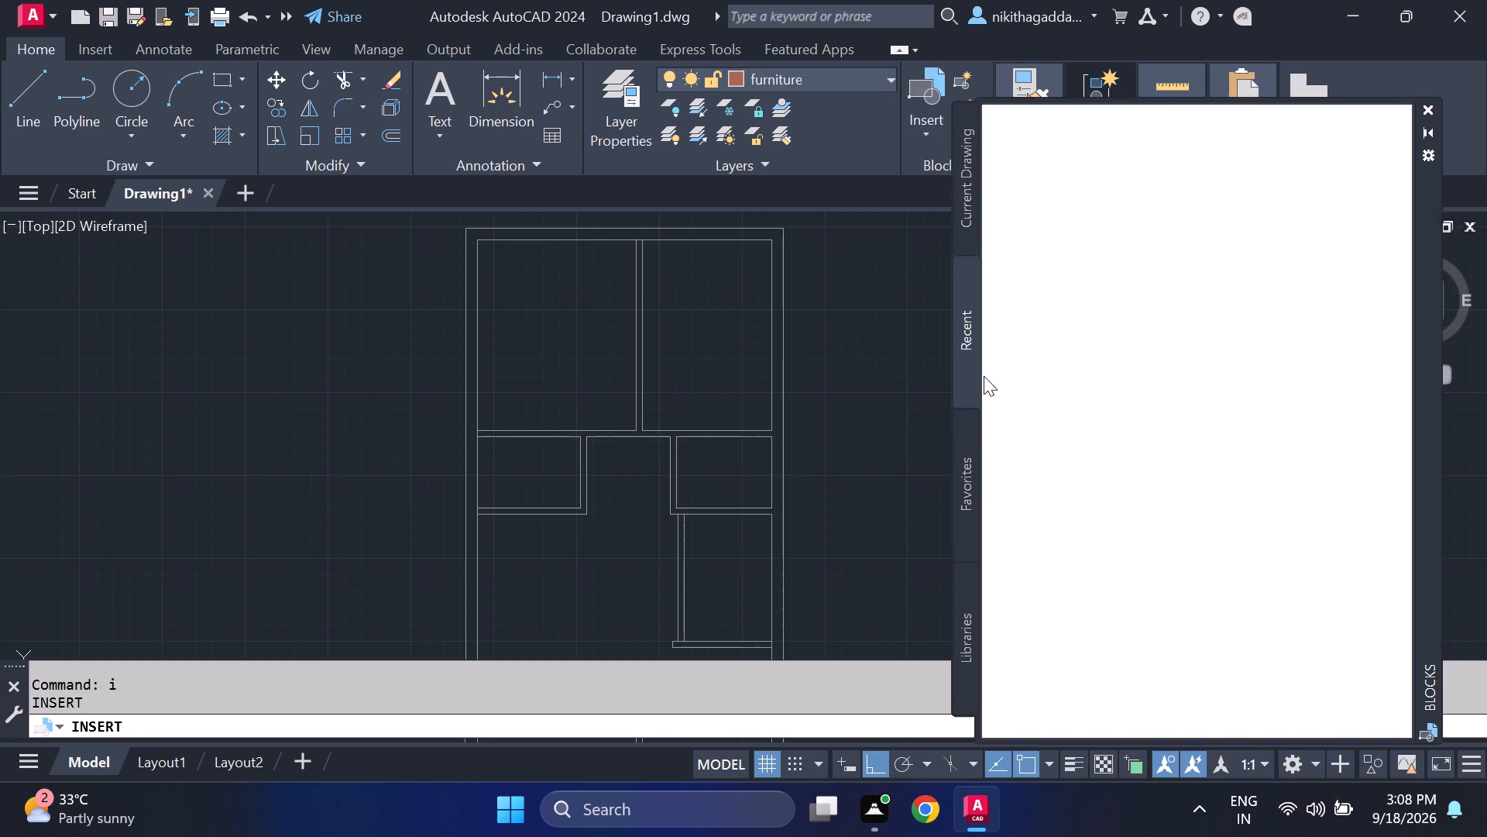
scroll(1166, 334, down, 3)
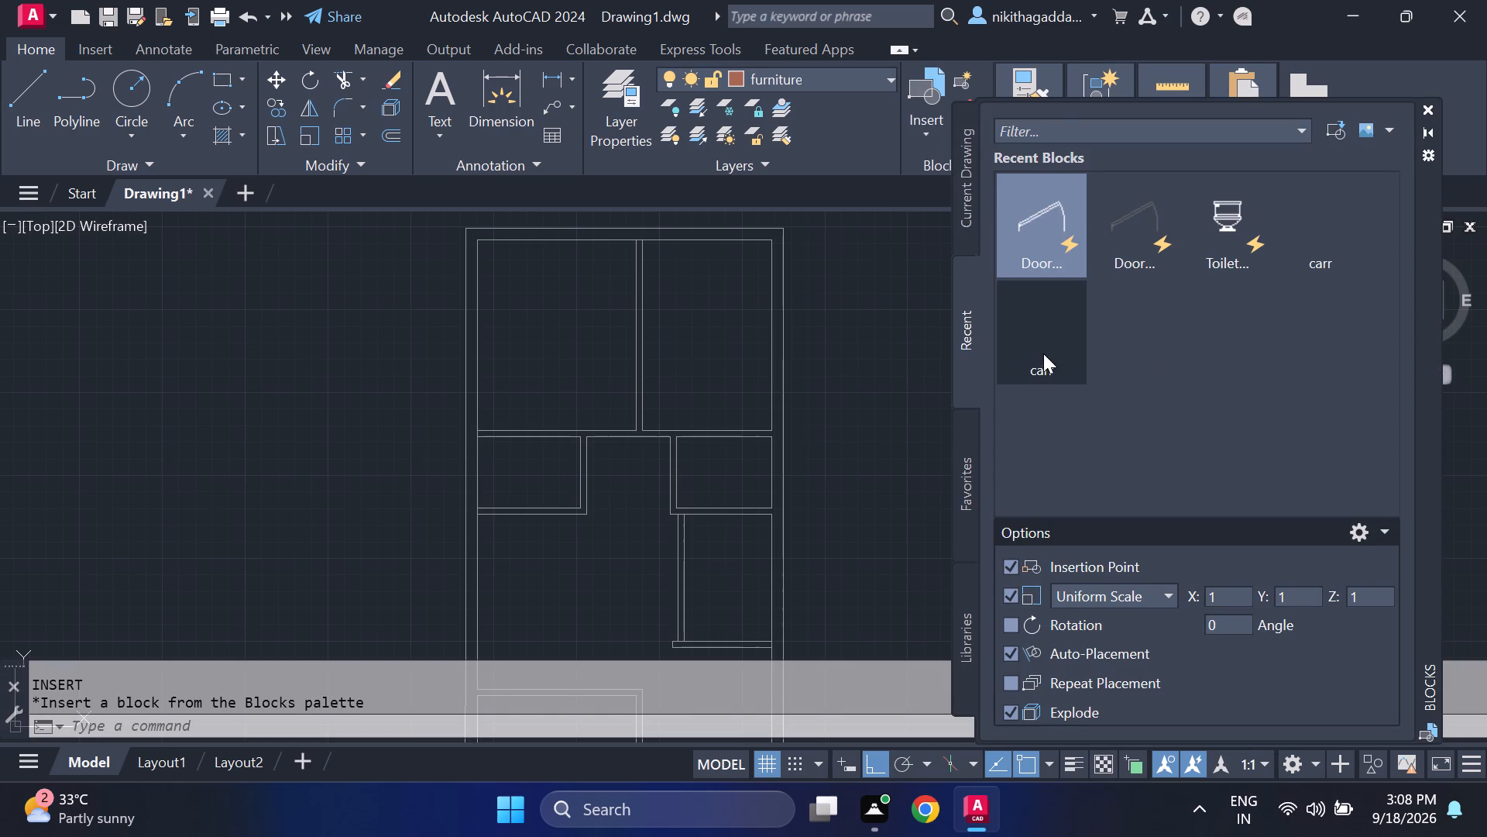
scroll(1047, 348, up, 3)
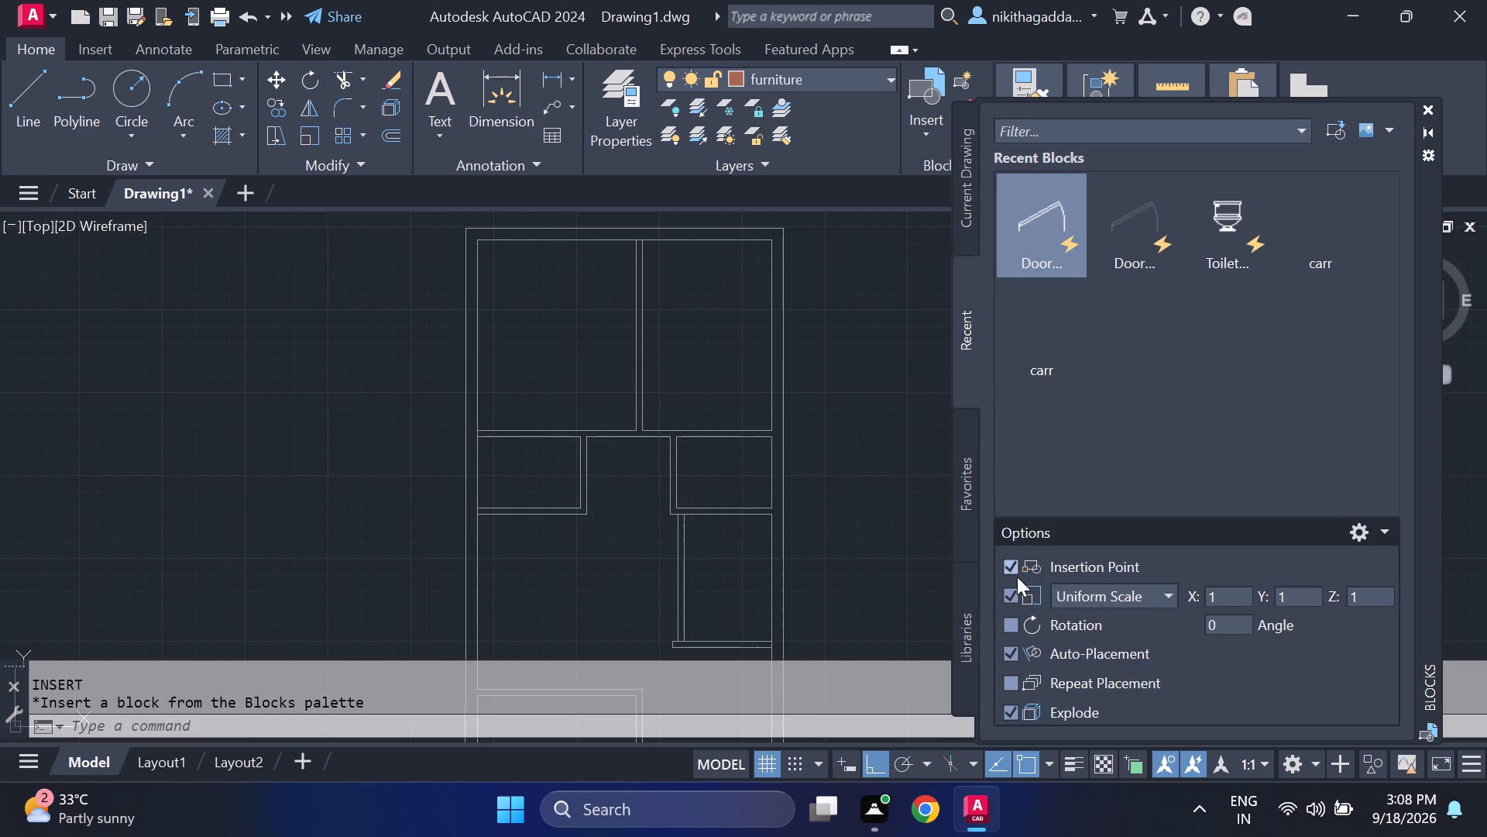
click(970, 478)
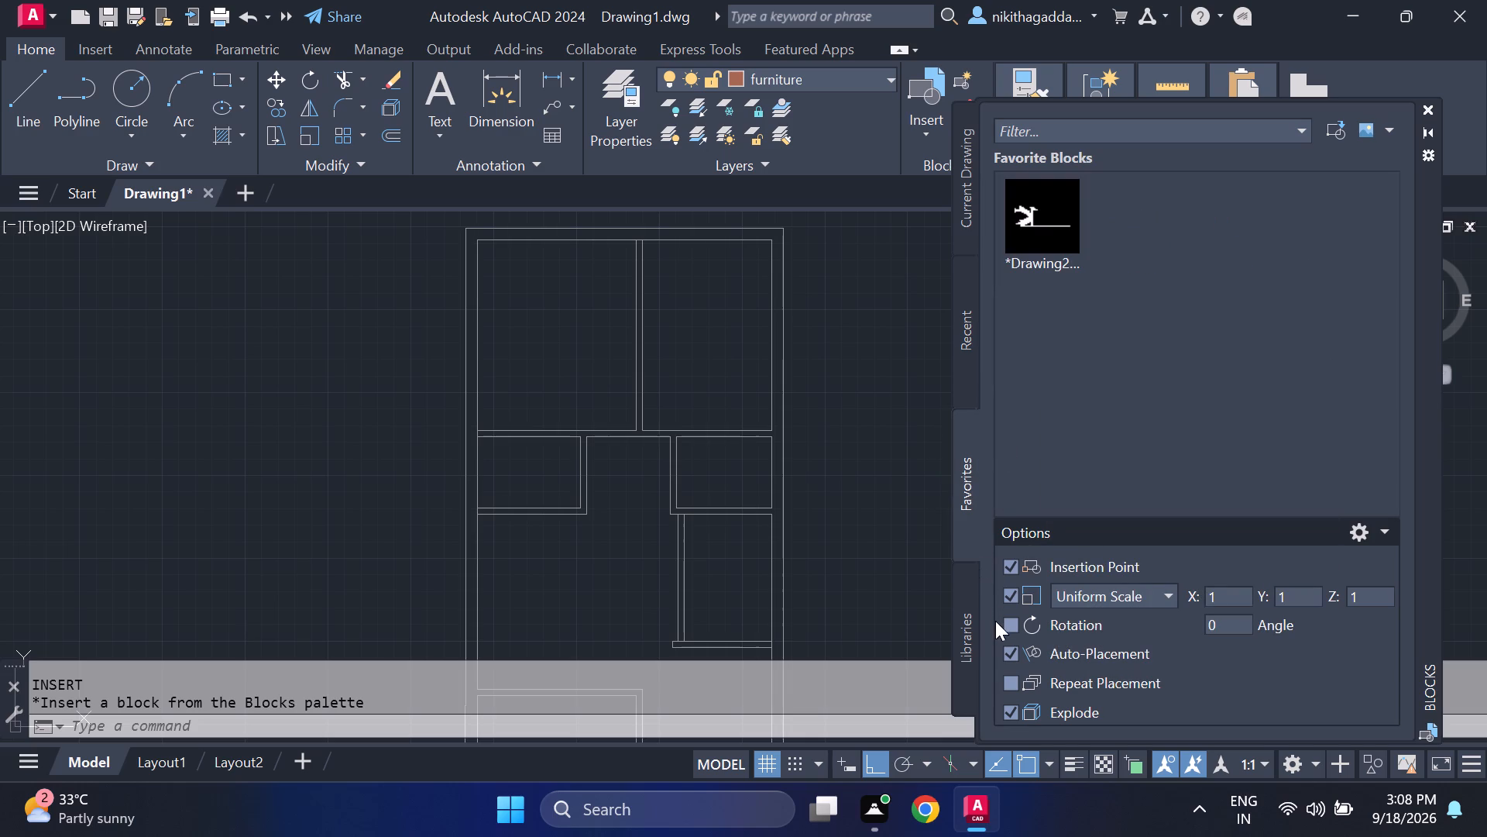
click(971, 633)
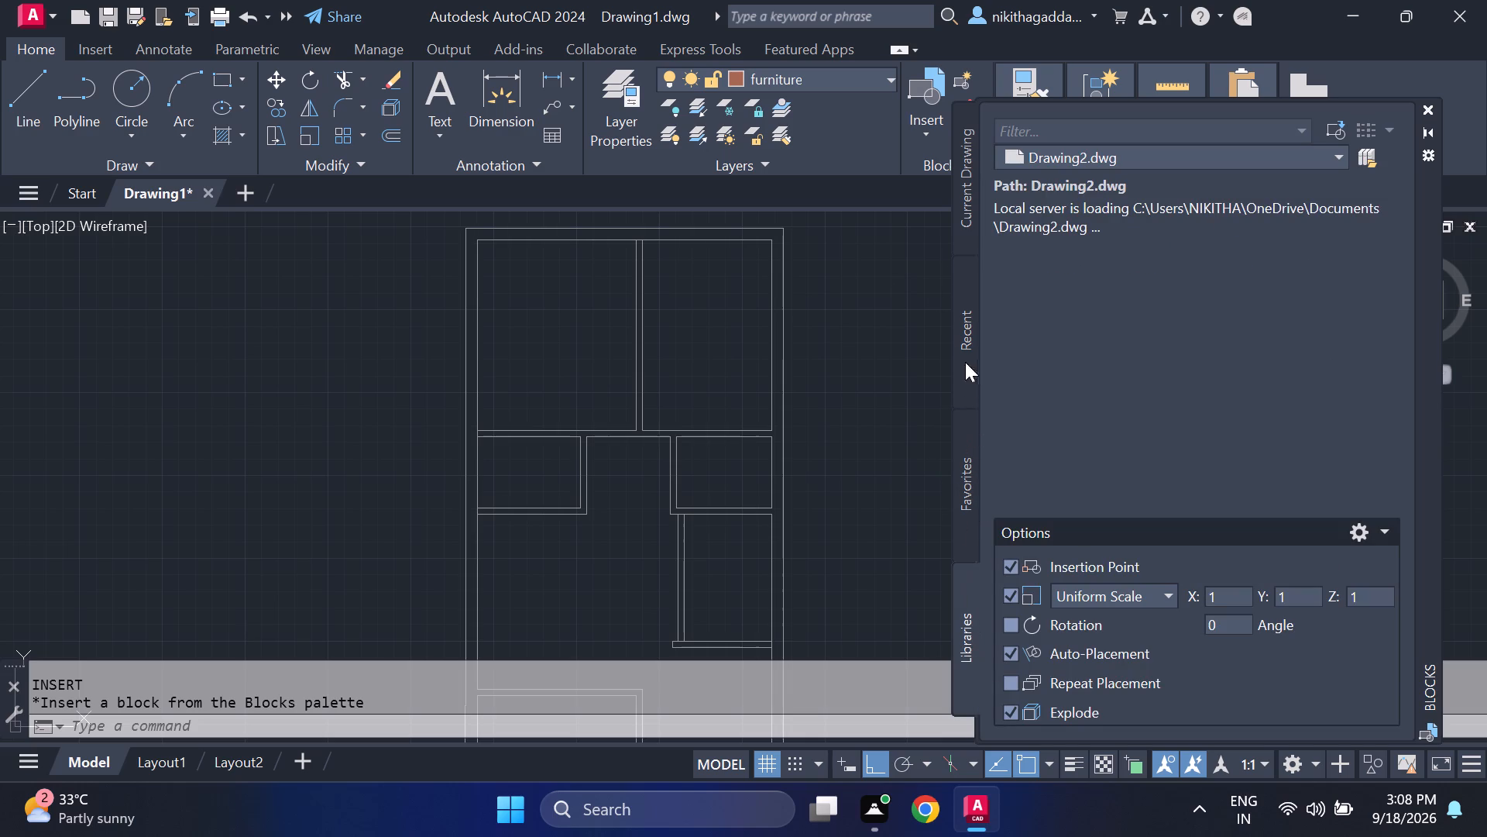
click(965, 339)
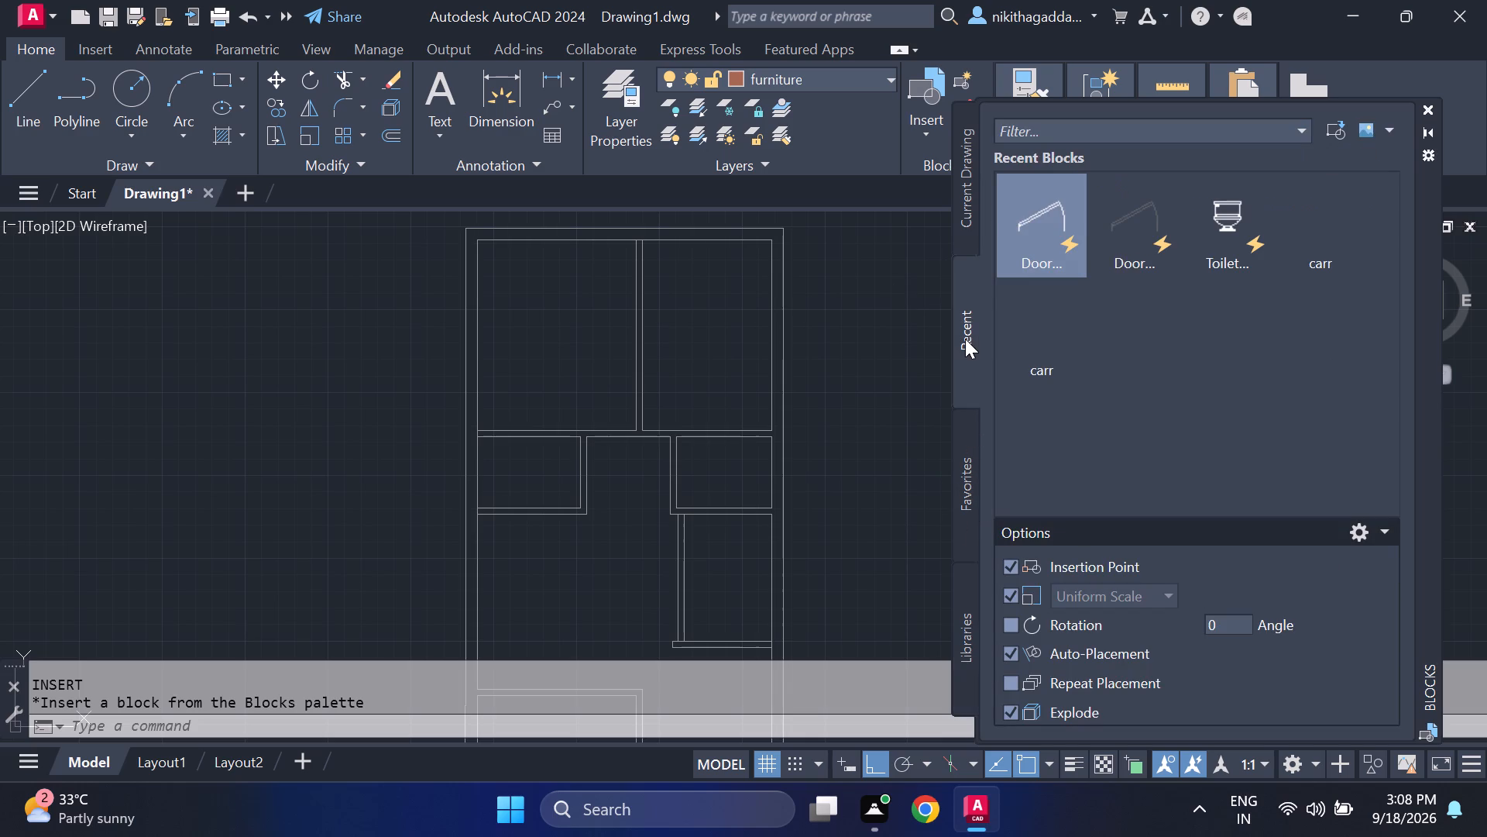
click(963, 219)
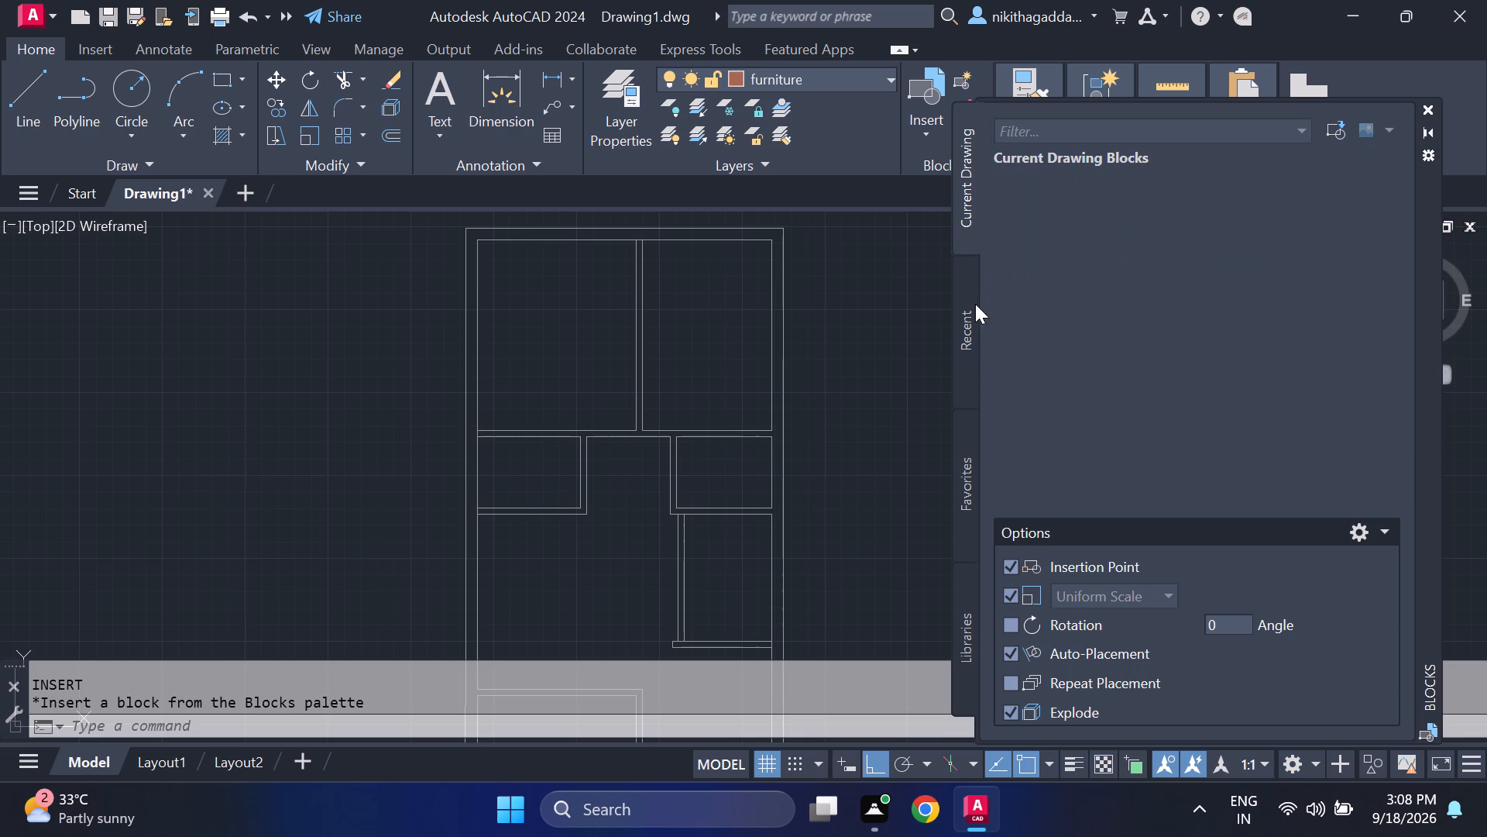
click(969, 329)
scroll(1097, 481, down, 3)
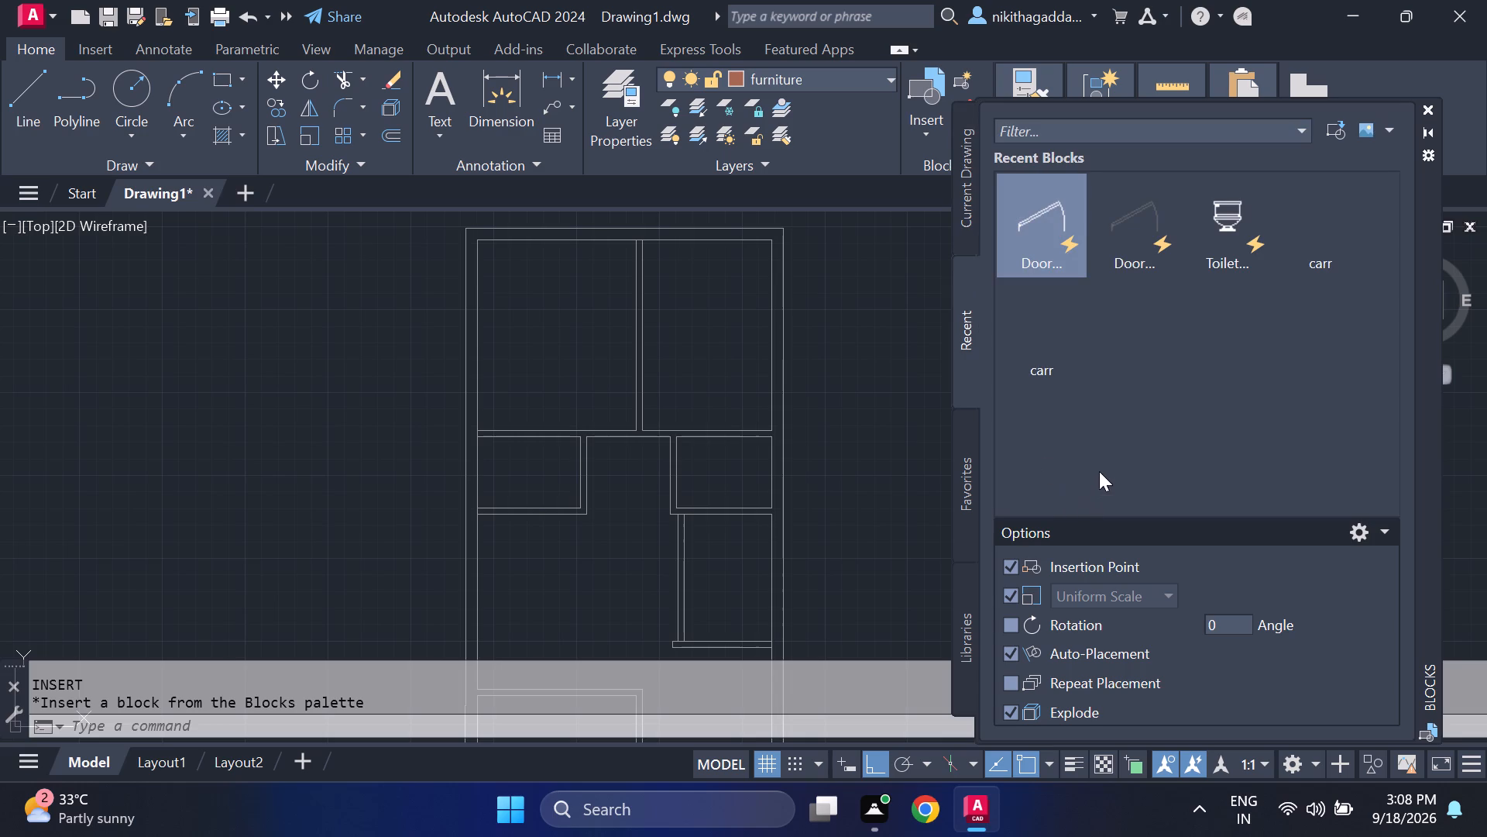
Search the recent blocks for "bed" and close the block browser.
click(1118, 135)
click(1305, 124)
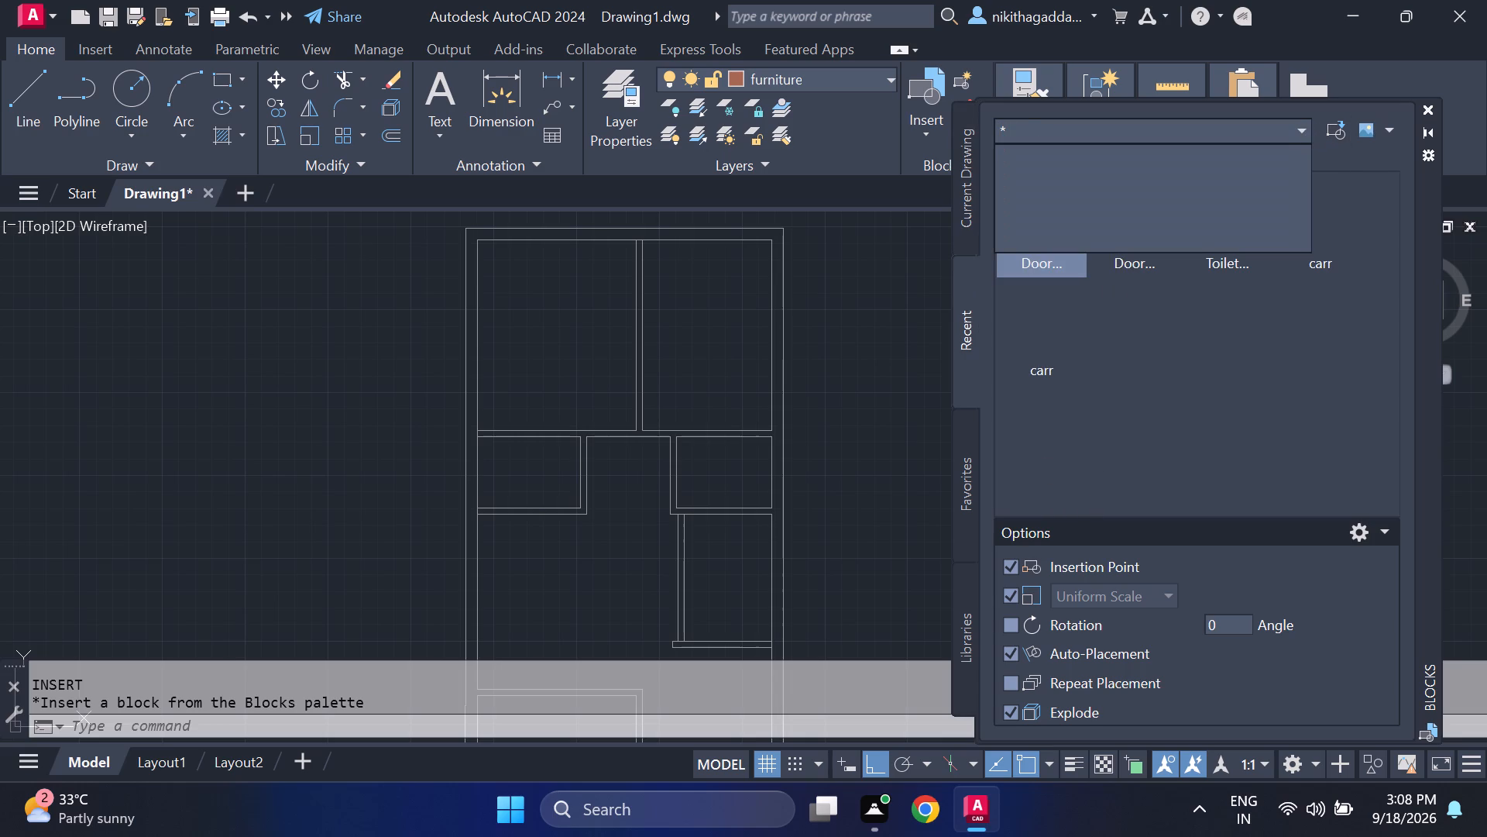
click(1300, 129)
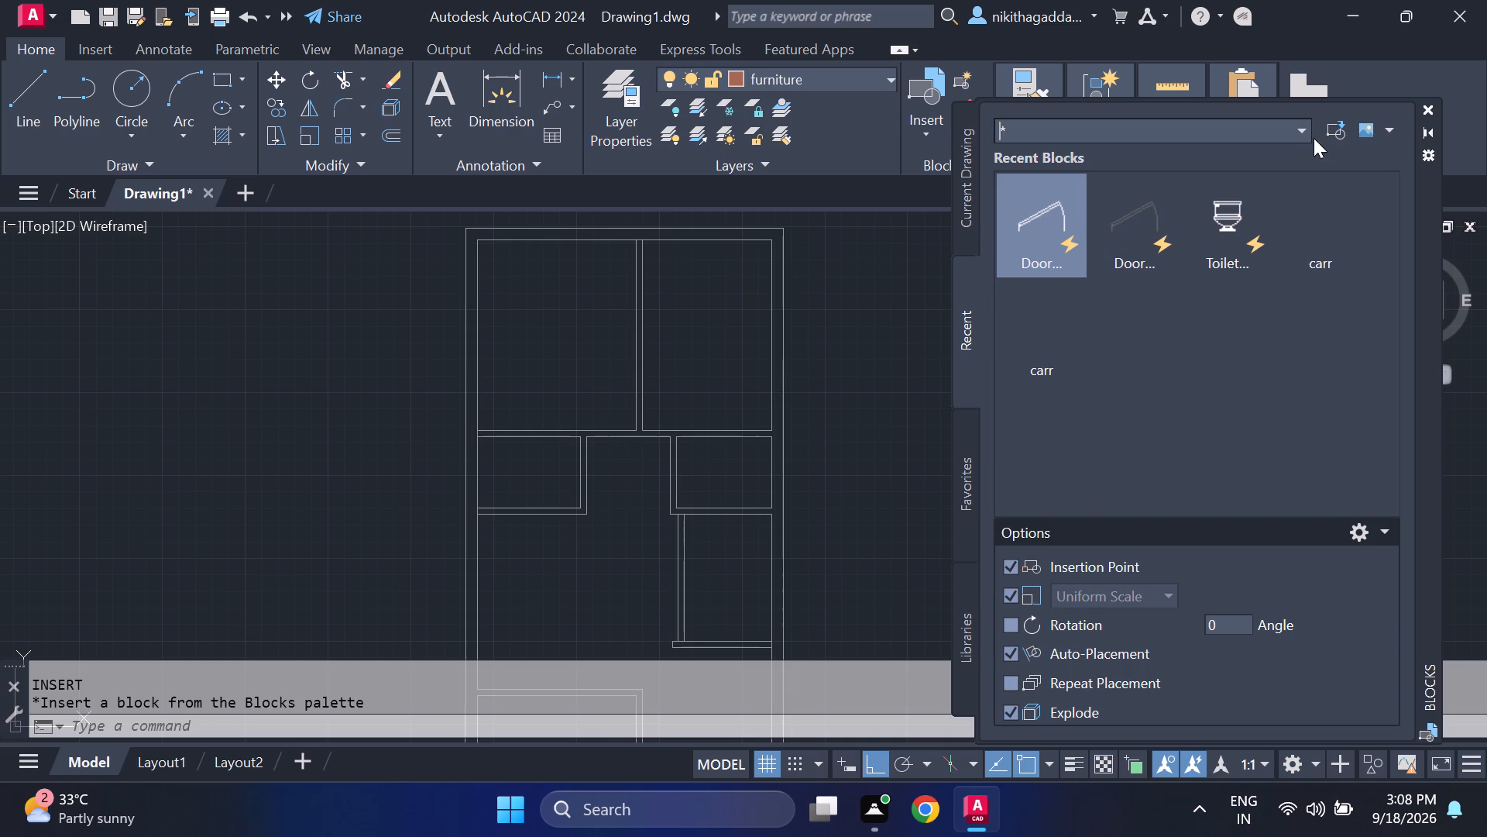
click(1237, 125)
key(BackSpace)
text(bed)
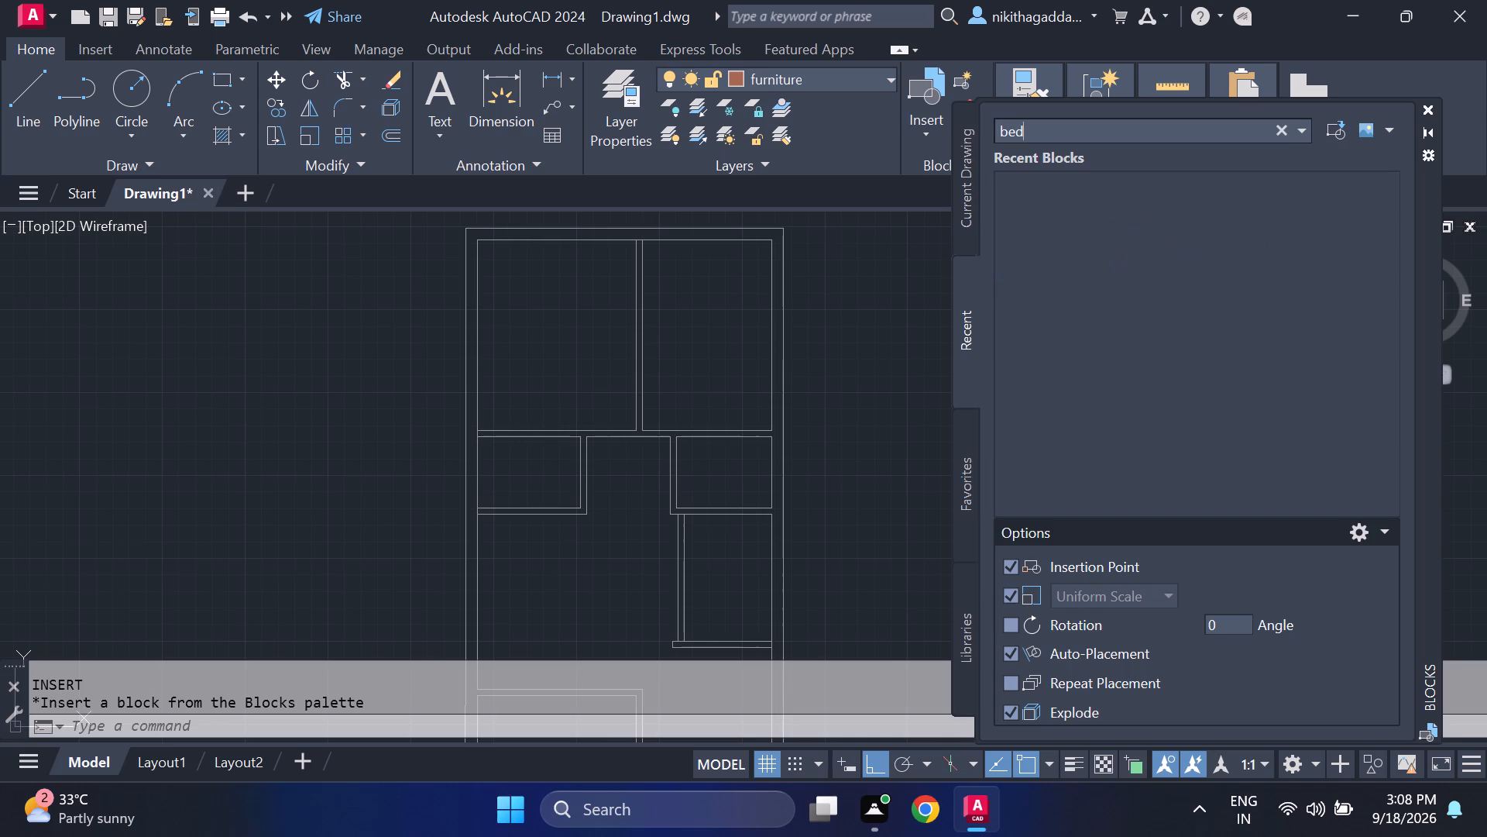
key(Return)
click(1427, 106)
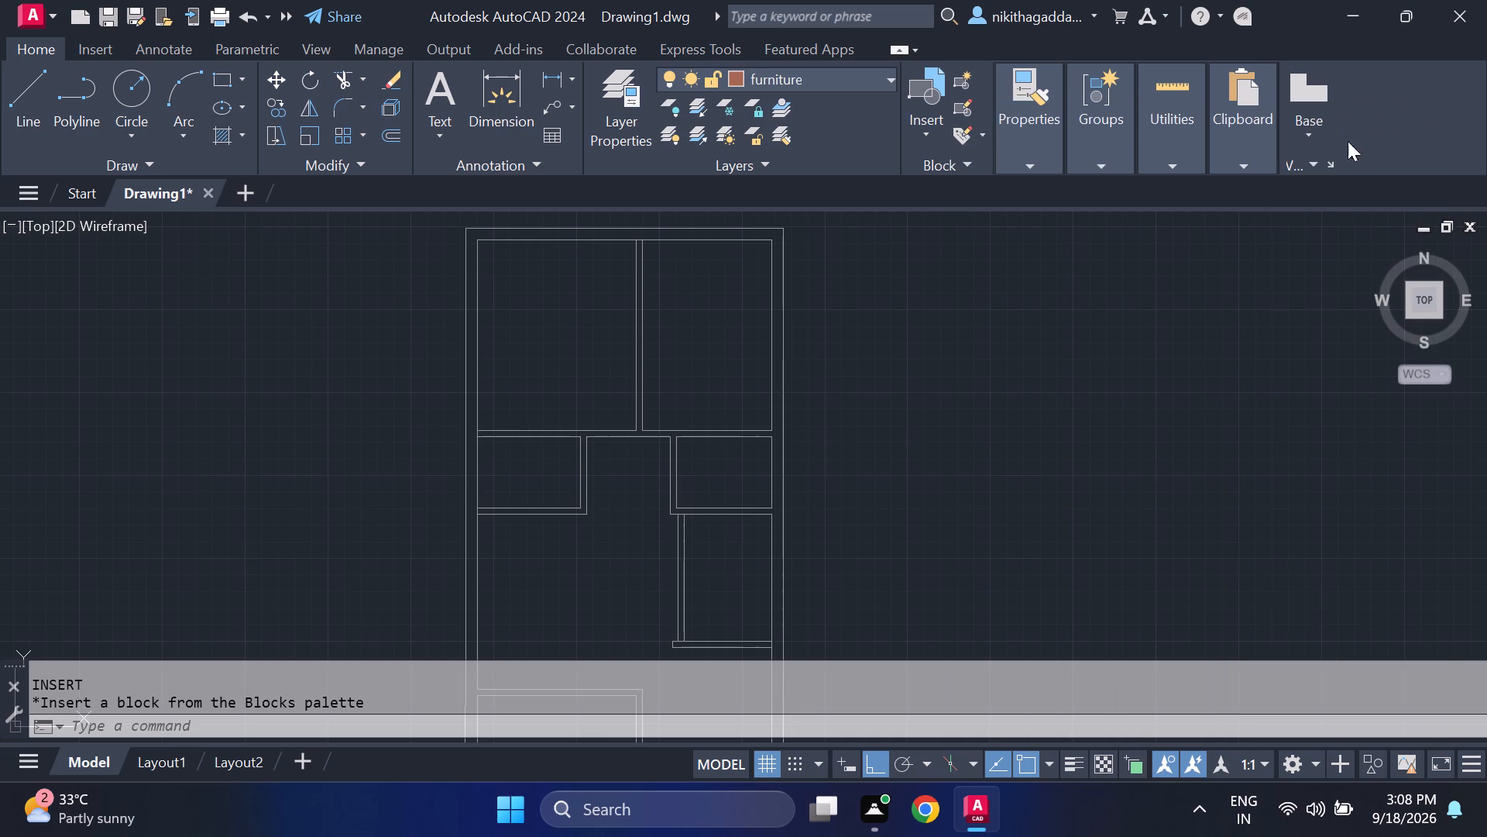
Open the drawing "fuji floor plan" from the Documents folder.
click(36, 185)
click(83, 375)
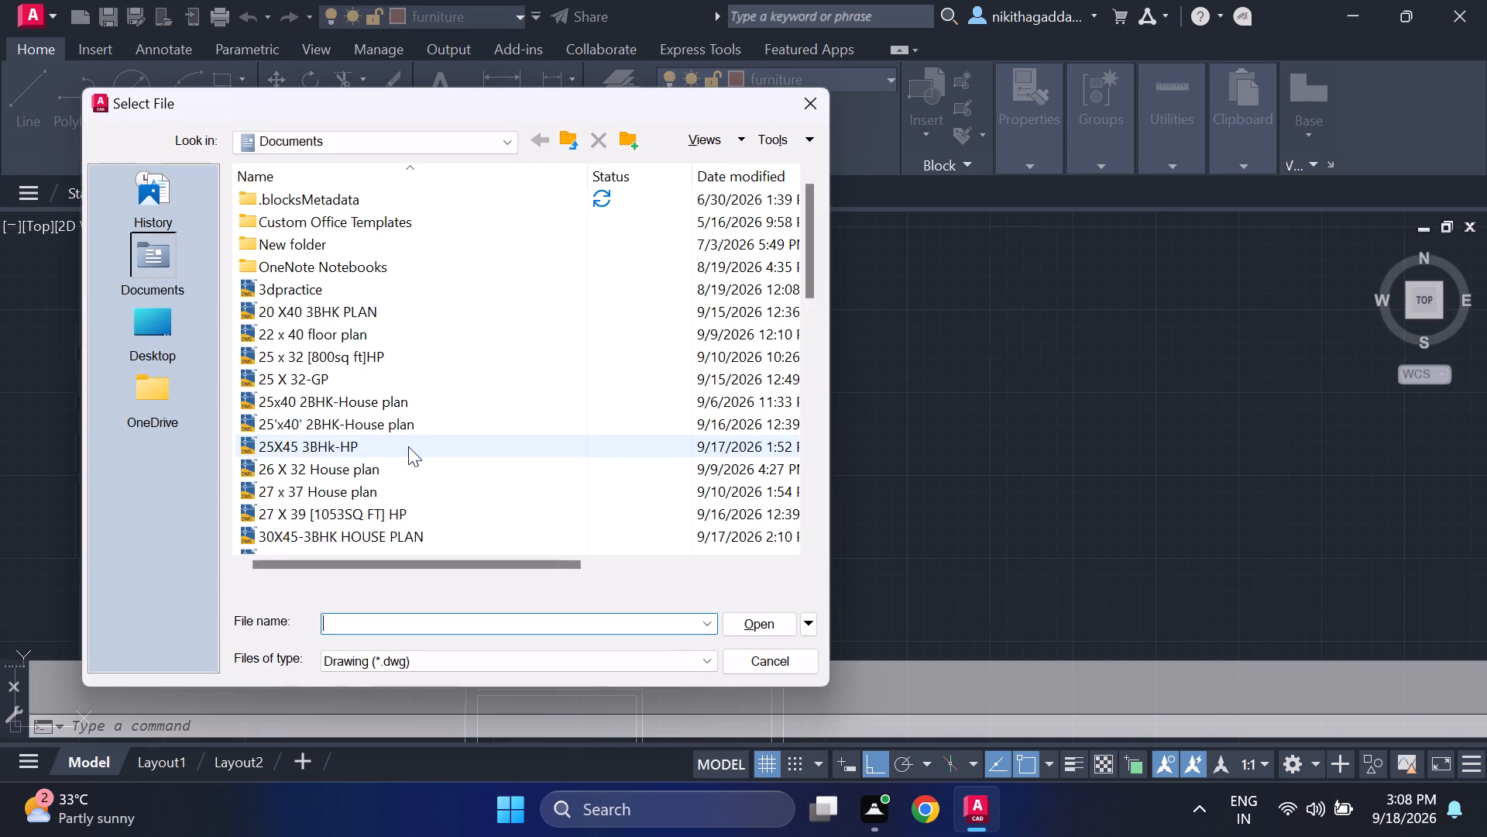
scroll(364, 475, down, 5)
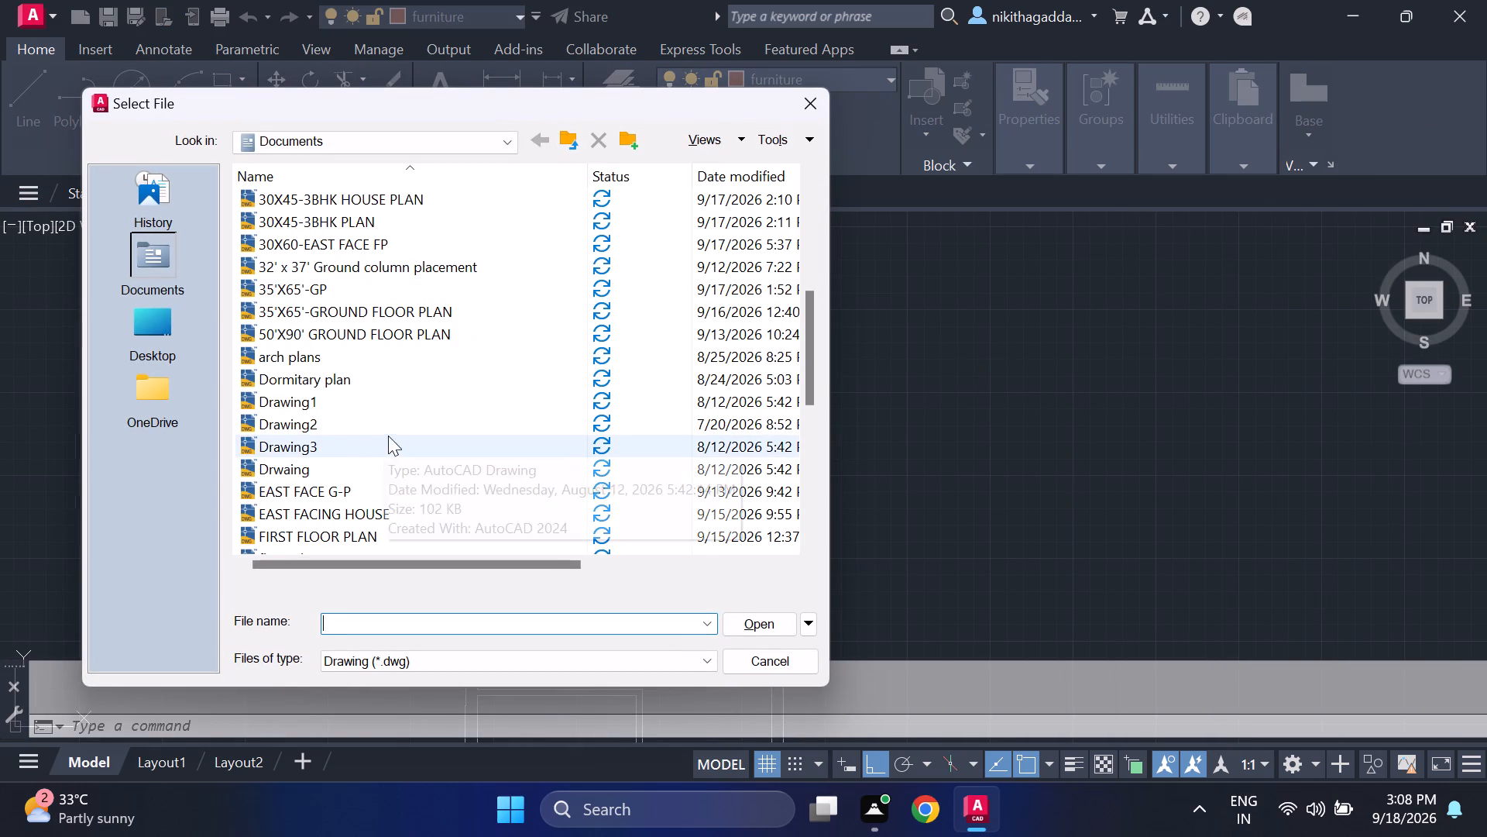
scroll(404, 415, down, 5)
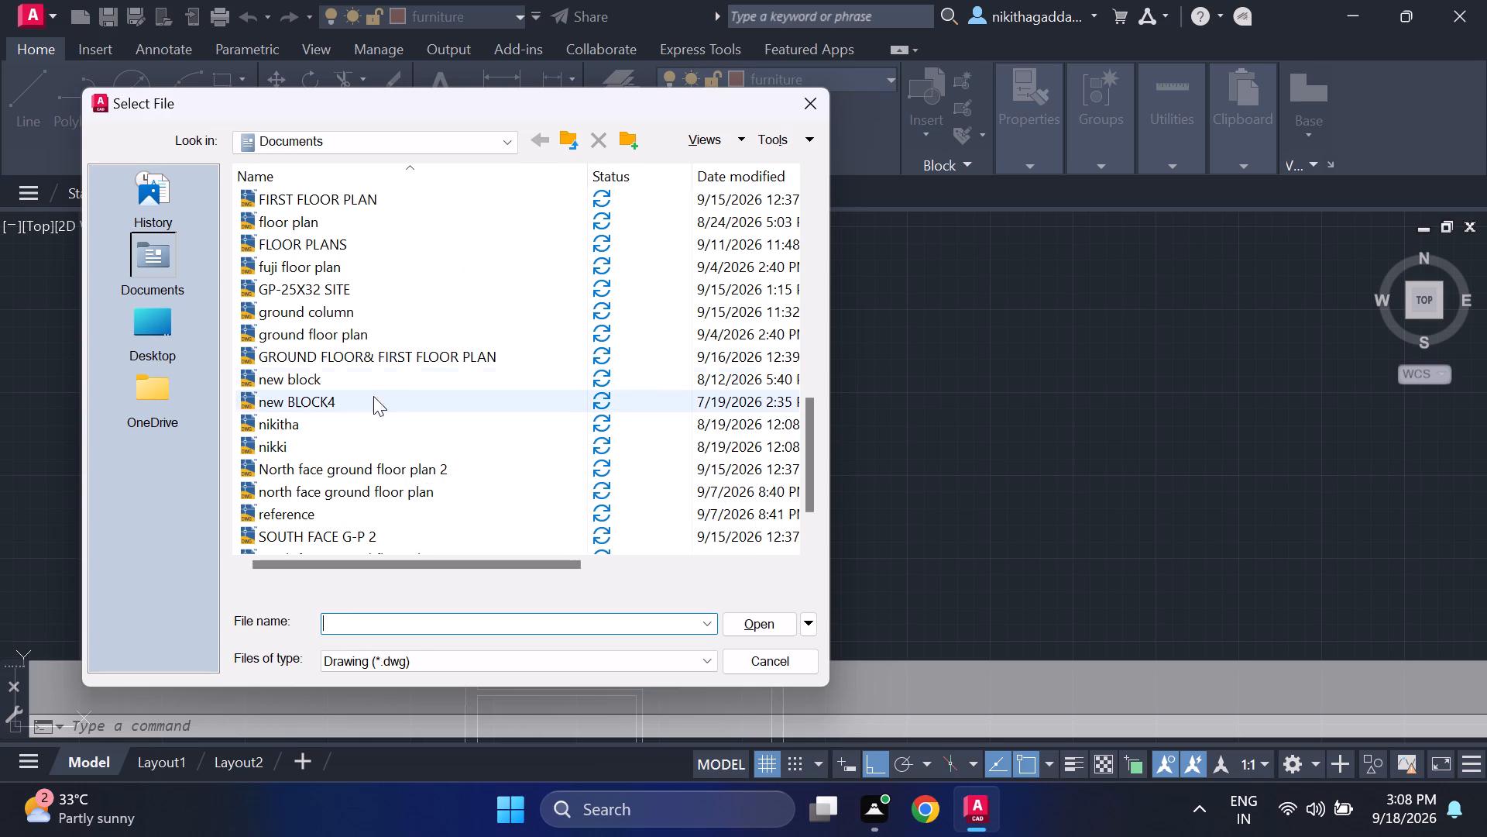
click(383, 267)
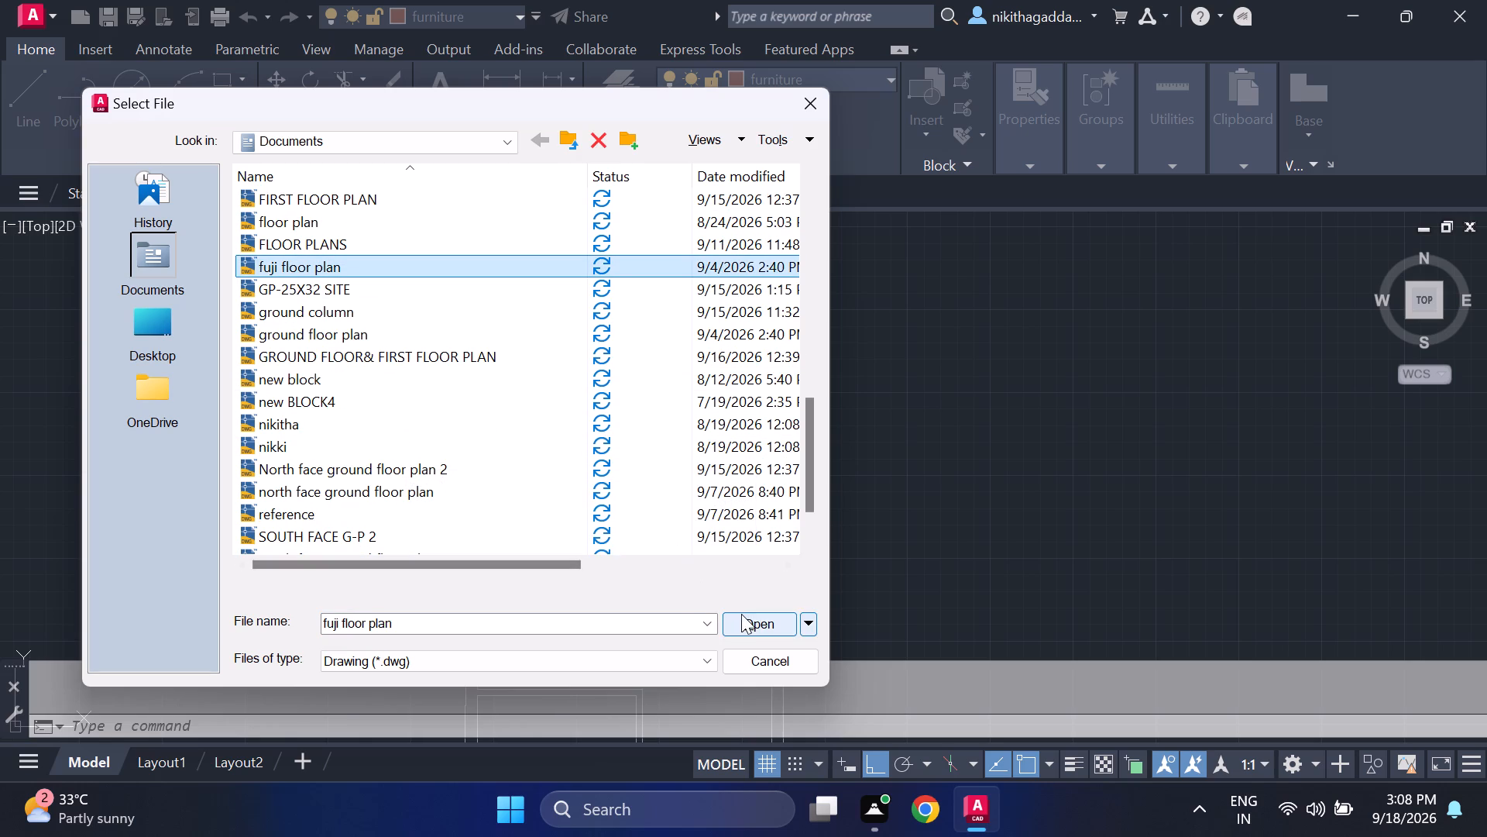
click(741, 614)
Select the bed set with its bedside tables in Bedroom-2 of the fuji floor plan.
scroll(625, 491, down, 1)
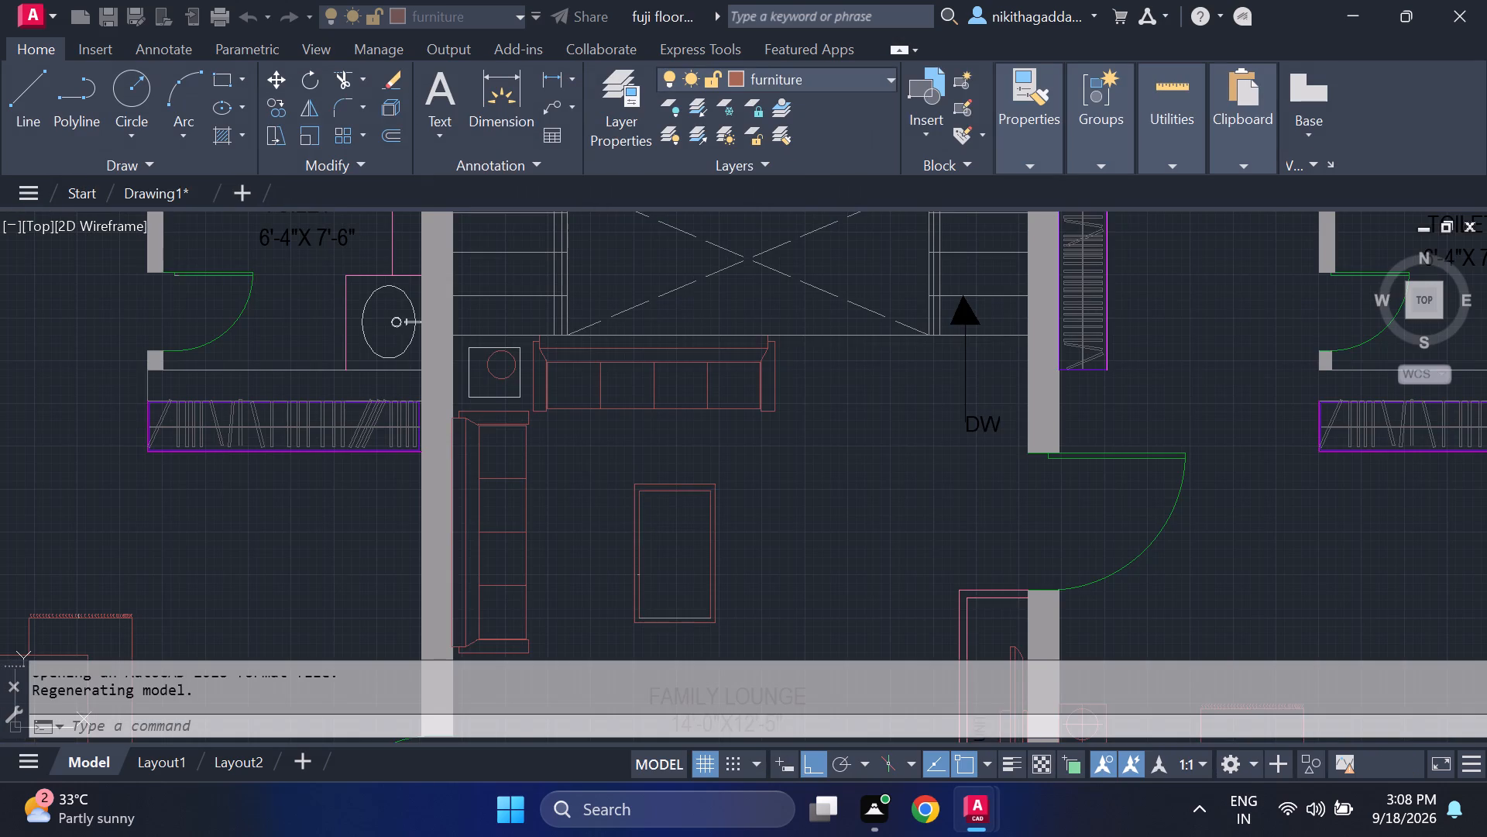
scroll(625, 491, down, 5)
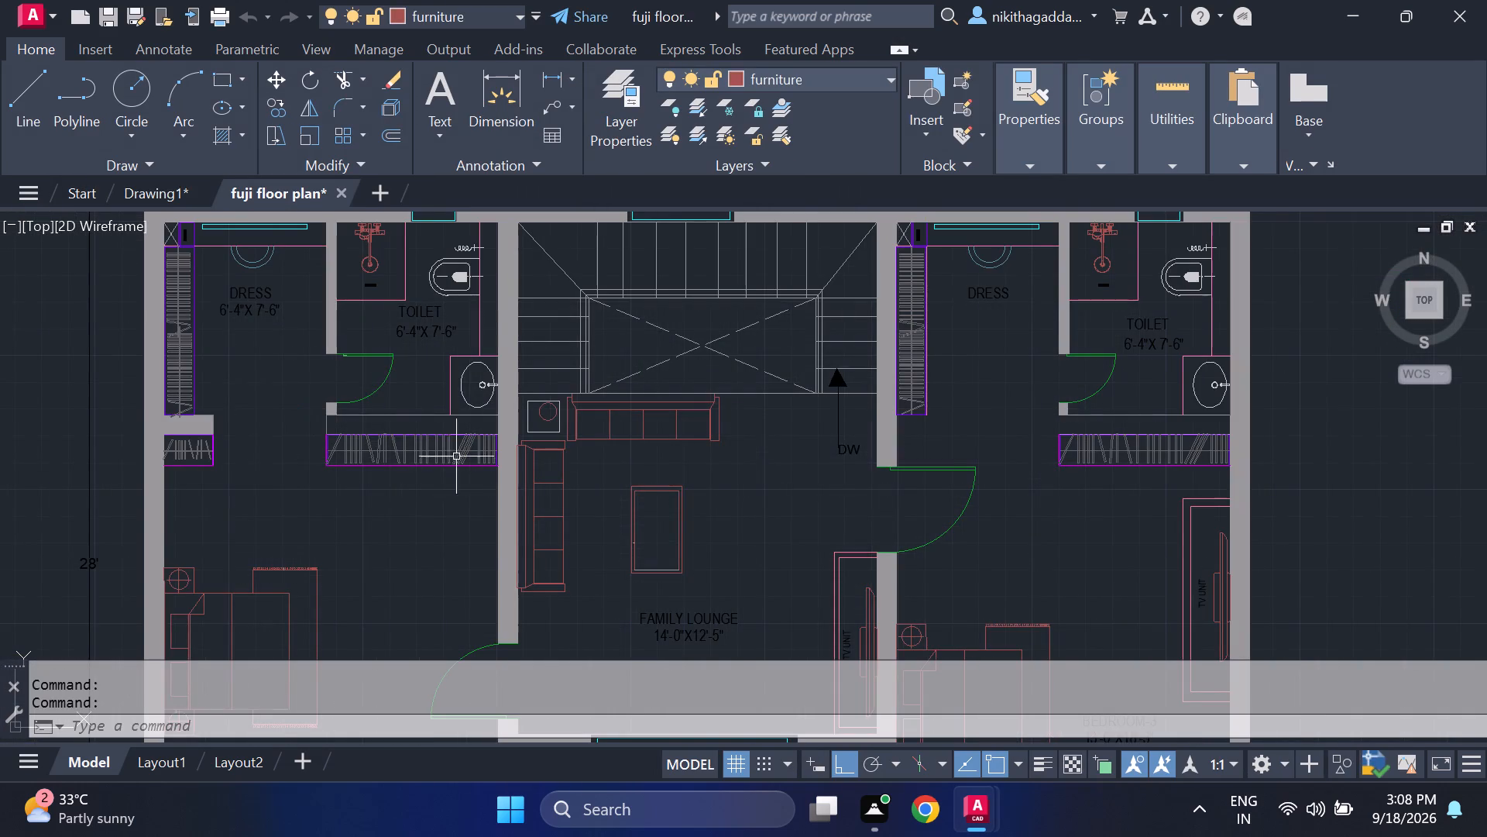
scroll(492, 475, down, 3)
scroll(507, 488, up, 2)
middle_drag(551, 503, 519, 407)
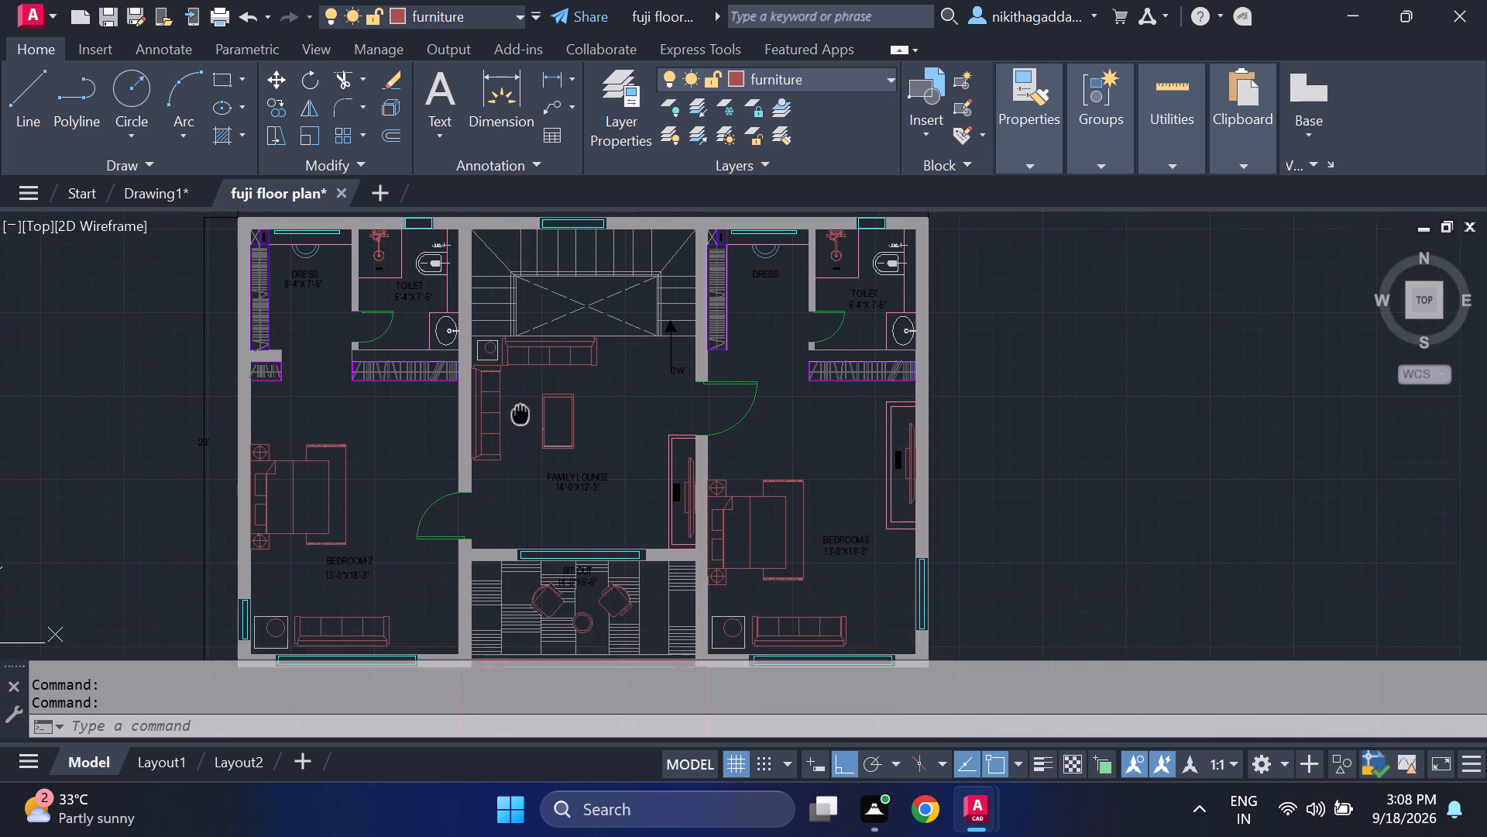
middle_drag(519, 407, 482, 418)
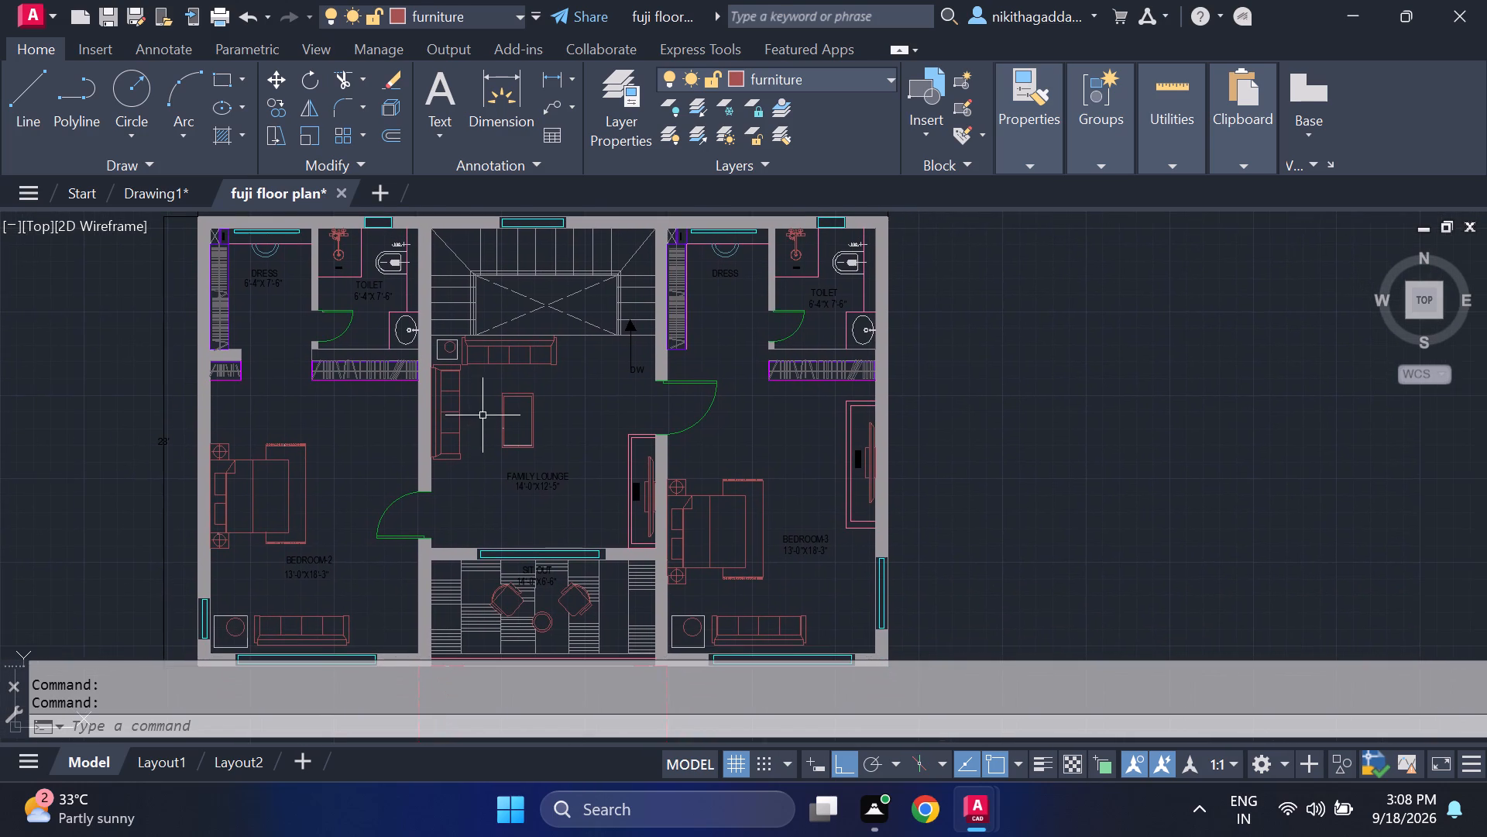
scroll(297, 447, up, 1)
click(307, 421)
click(219, 497)
Add the family lounge's two sofas, corner side table and coffee table to the selection.
scroll(314, 471, down, 2)
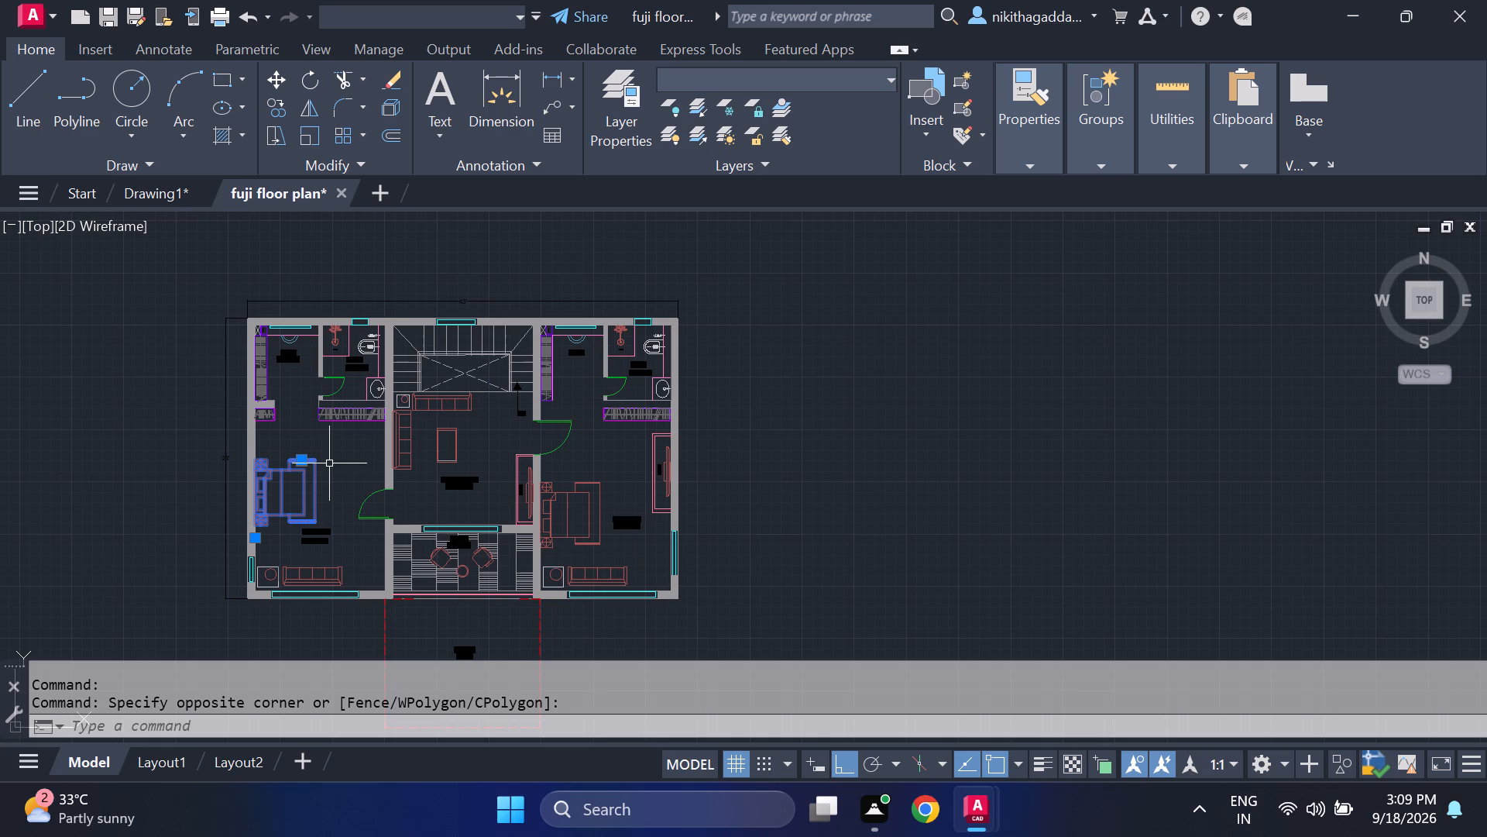
scroll(328, 484, up, 1)
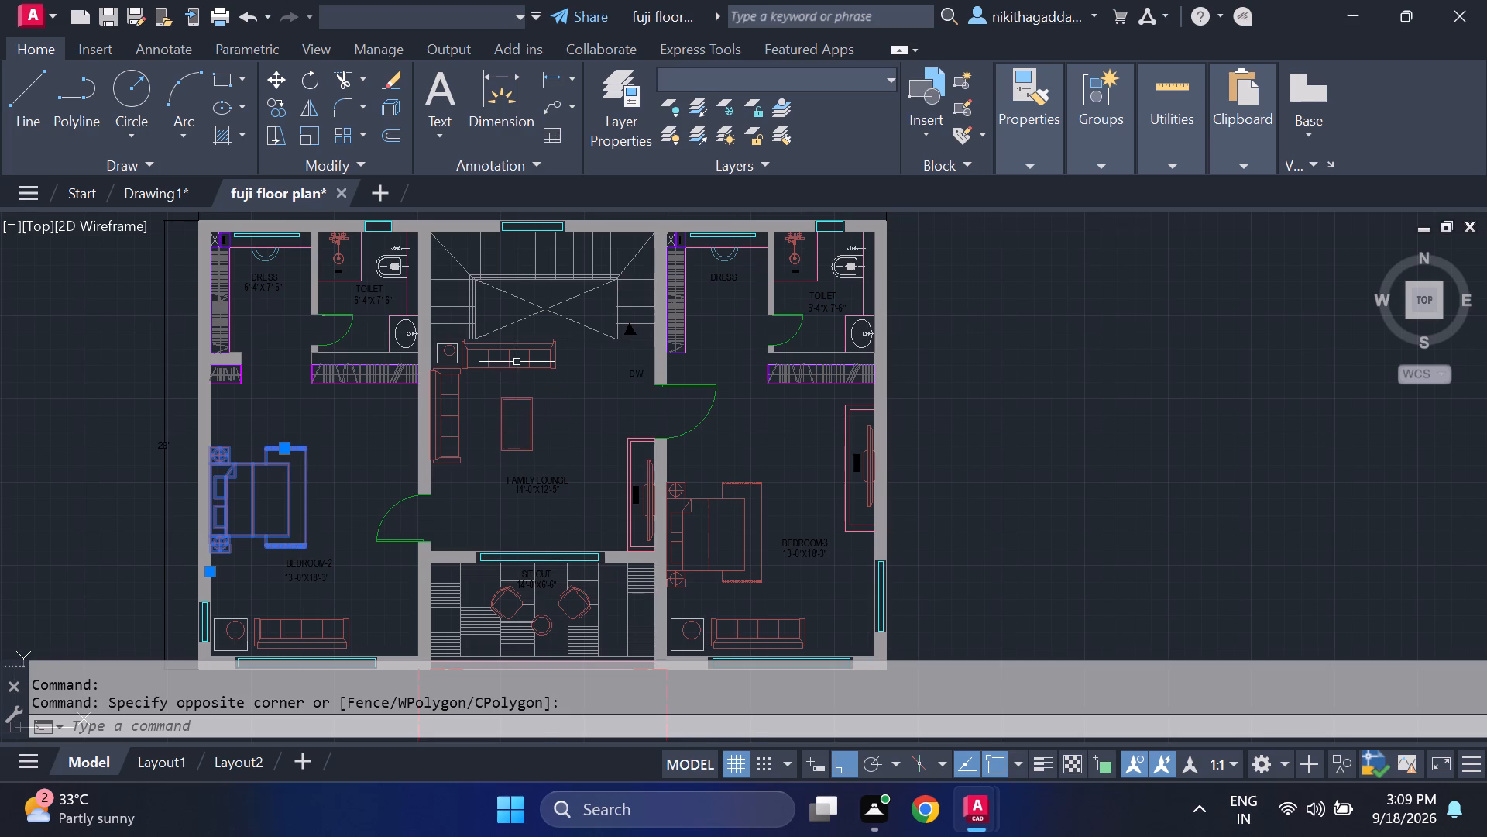
scroll(516, 356, up, 2)
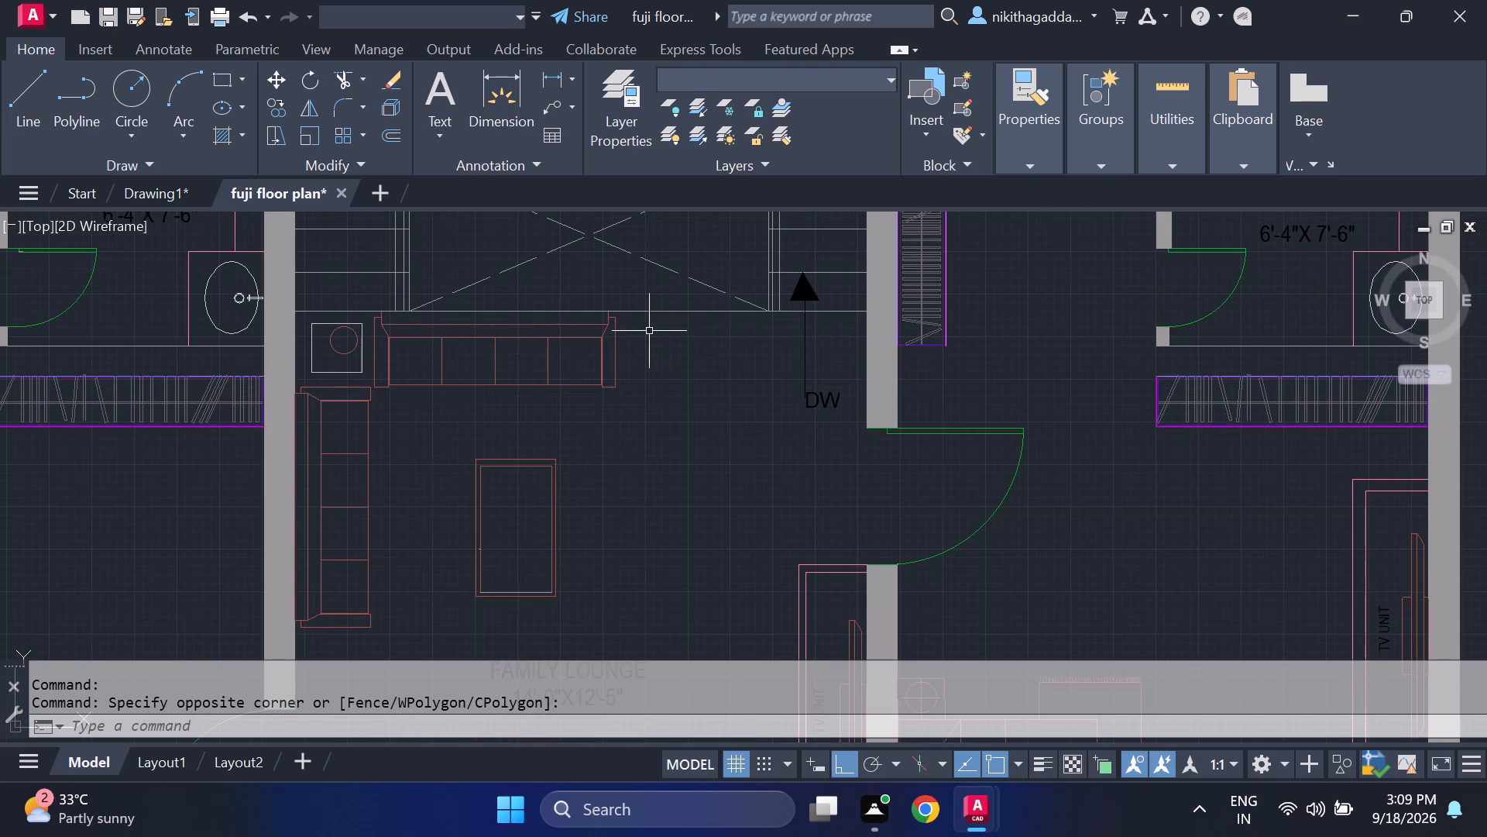
click(647, 331)
click(325, 618)
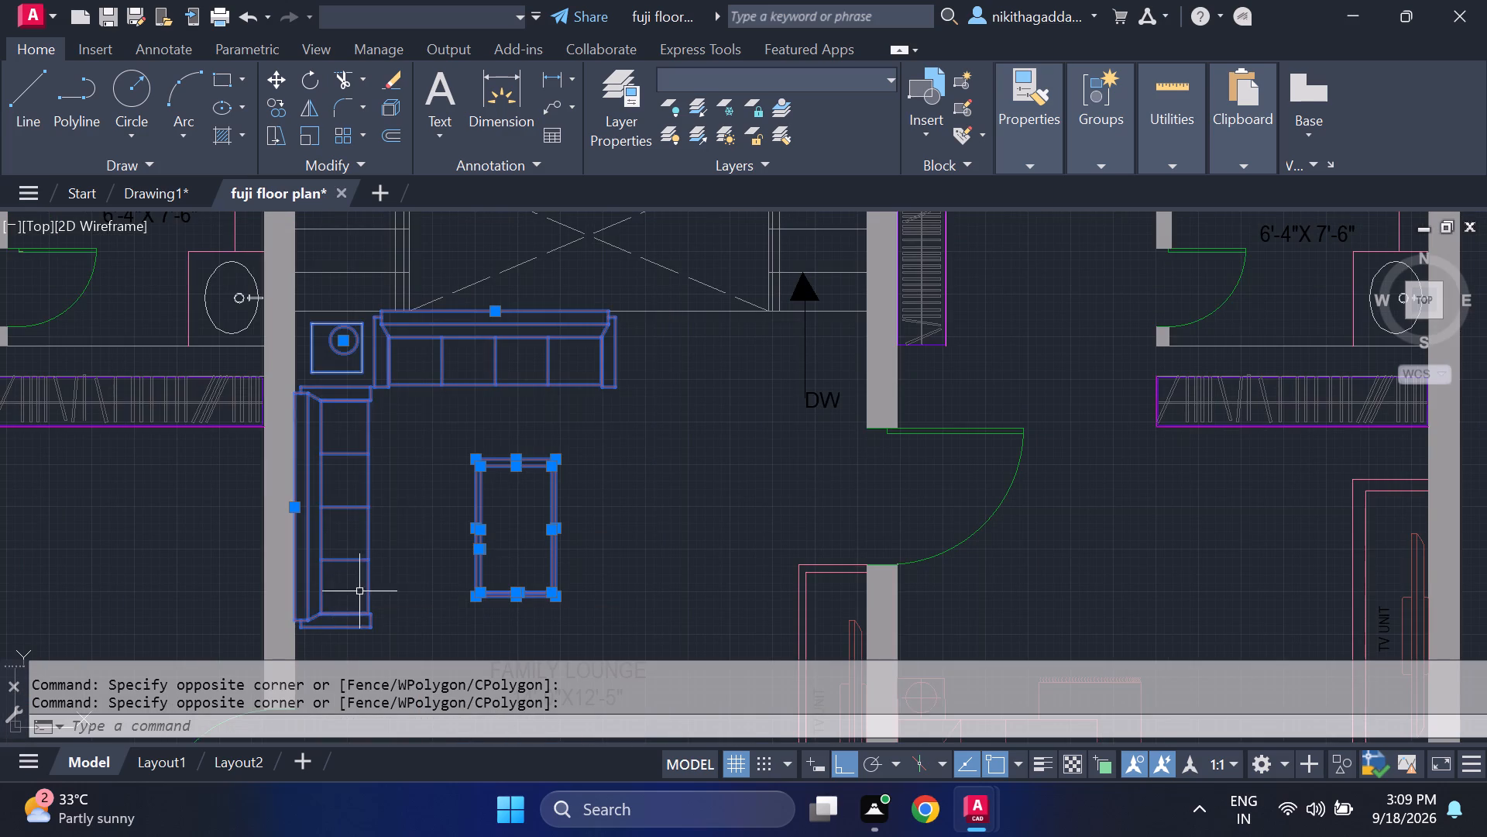
Add the sofa beside the front window of Bedroom-2 to the selection.
scroll(414, 575, down, 2)
middle_drag(450, 587, 444, 463)
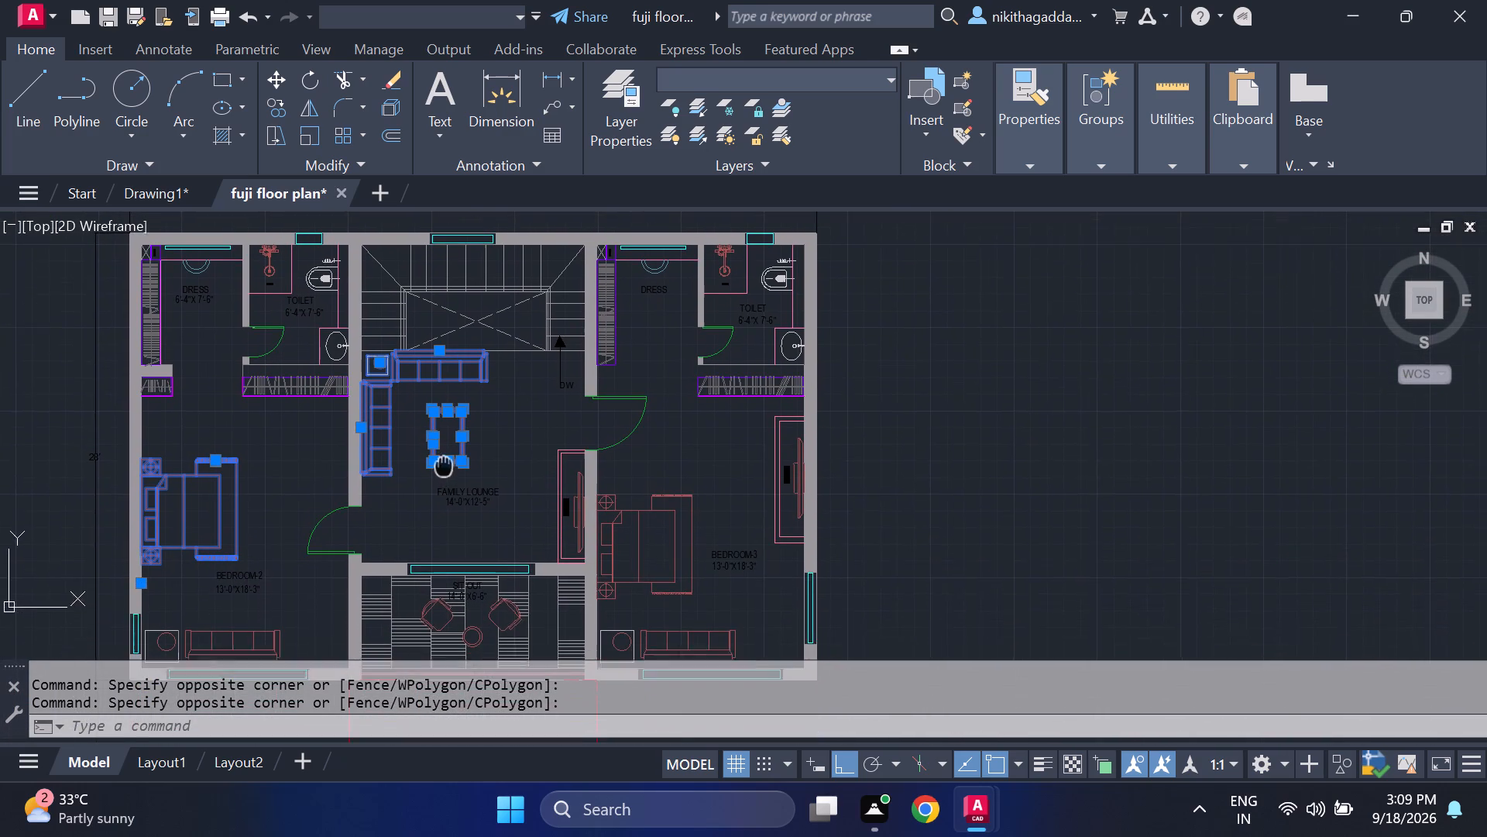
middle_drag(444, 463, 444, 458)
middle_drag(658, 542, 640, 501)
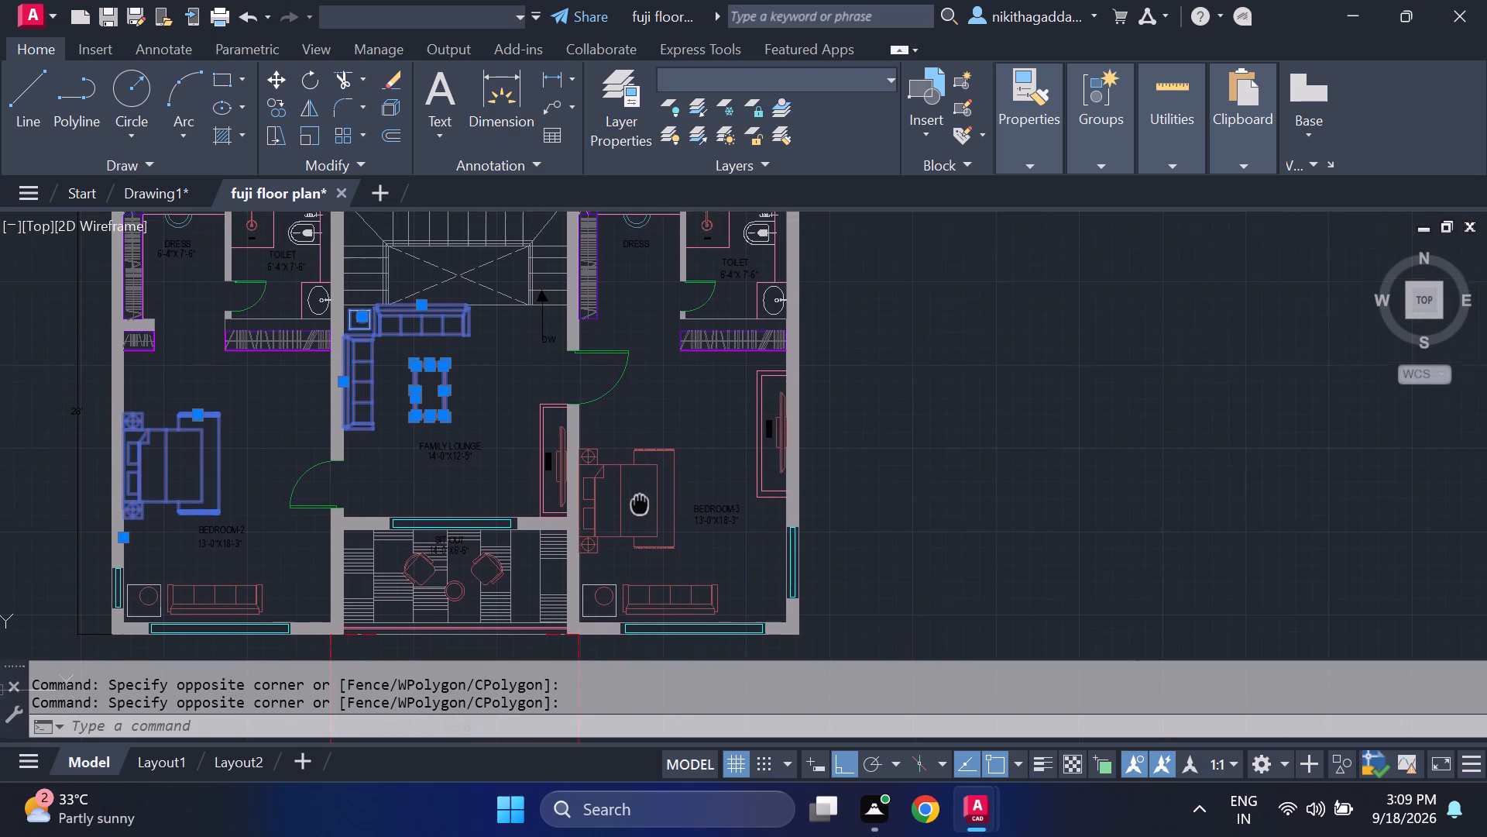
middle_drag(640, 501, 640, 474)
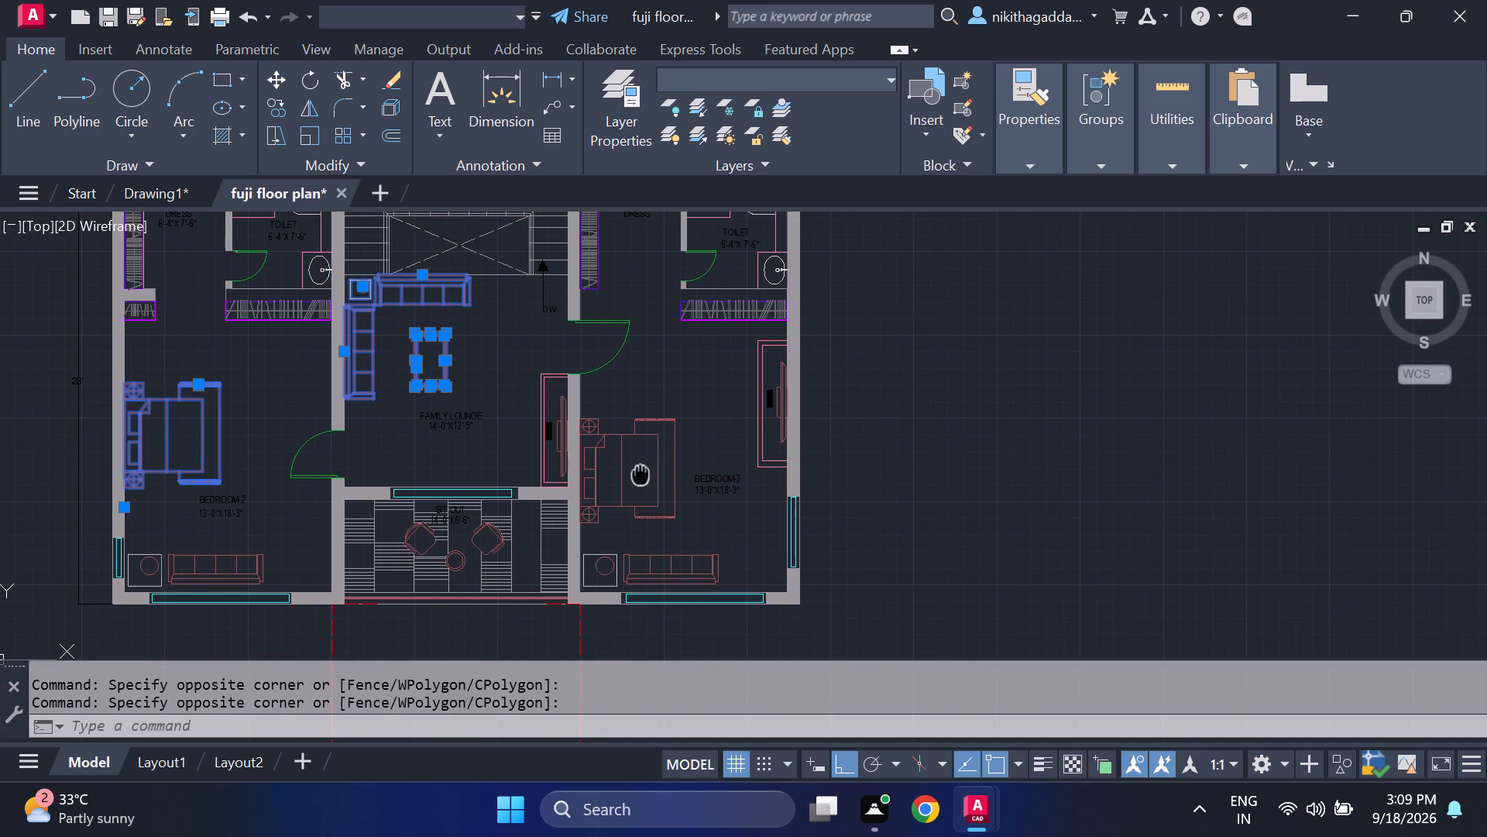
middle_drag(640, 474, 663, 501)
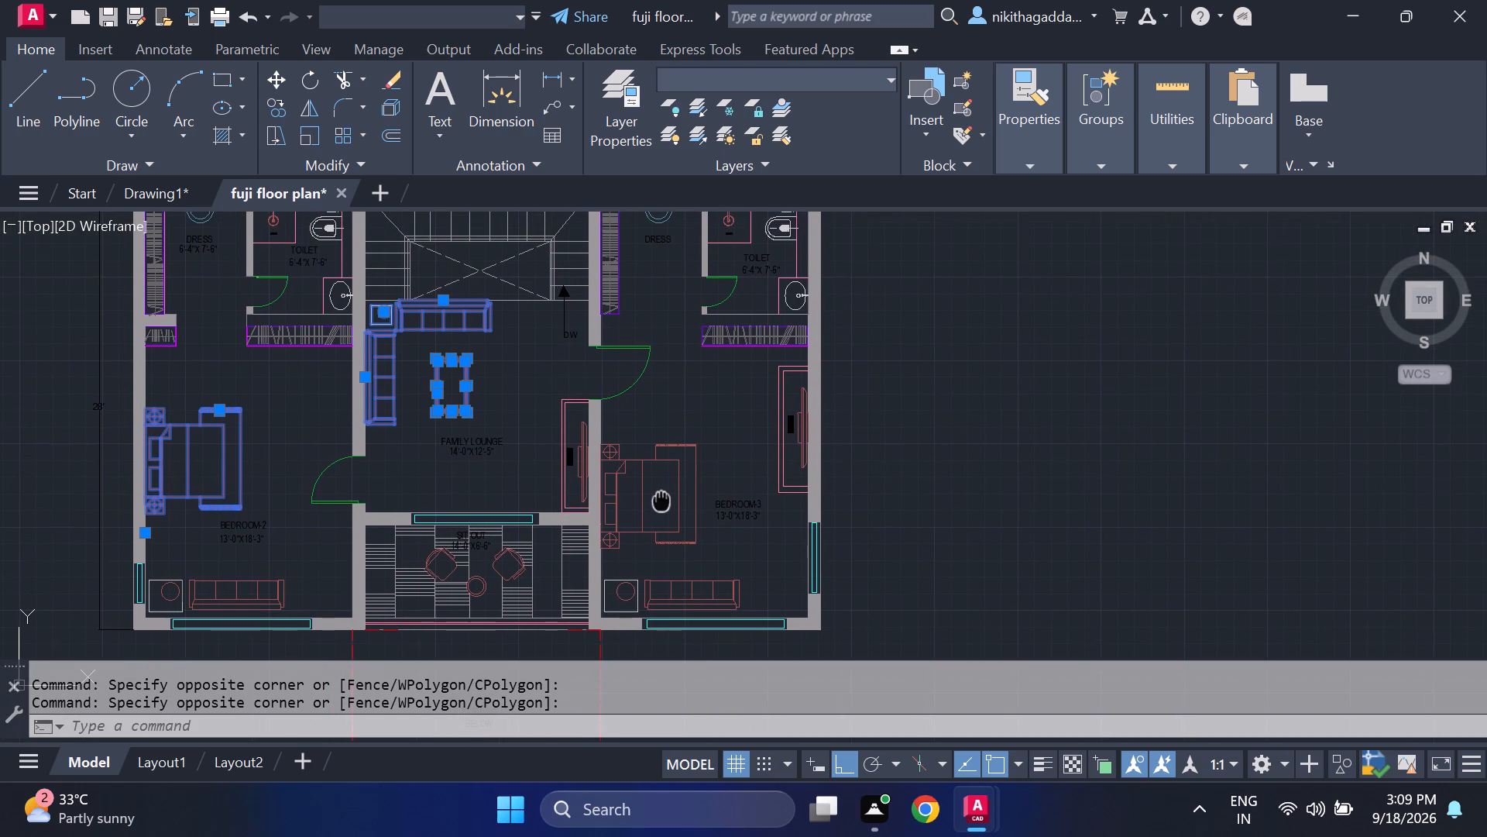
middle_drag(663, 501, 692, 466)
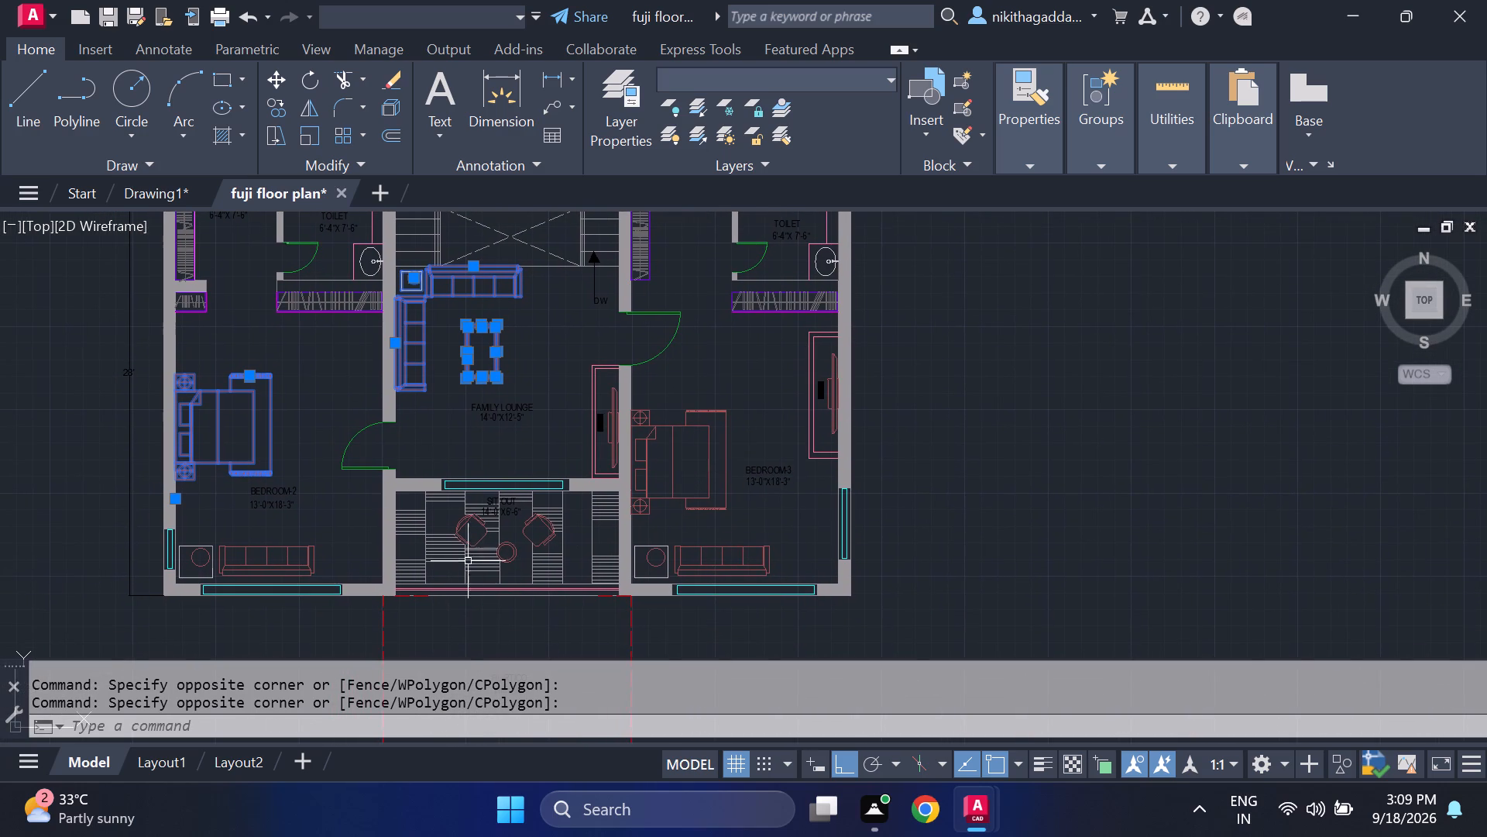
scroll(281, 560, up, 2)
drag(360, 506, 350, 510)
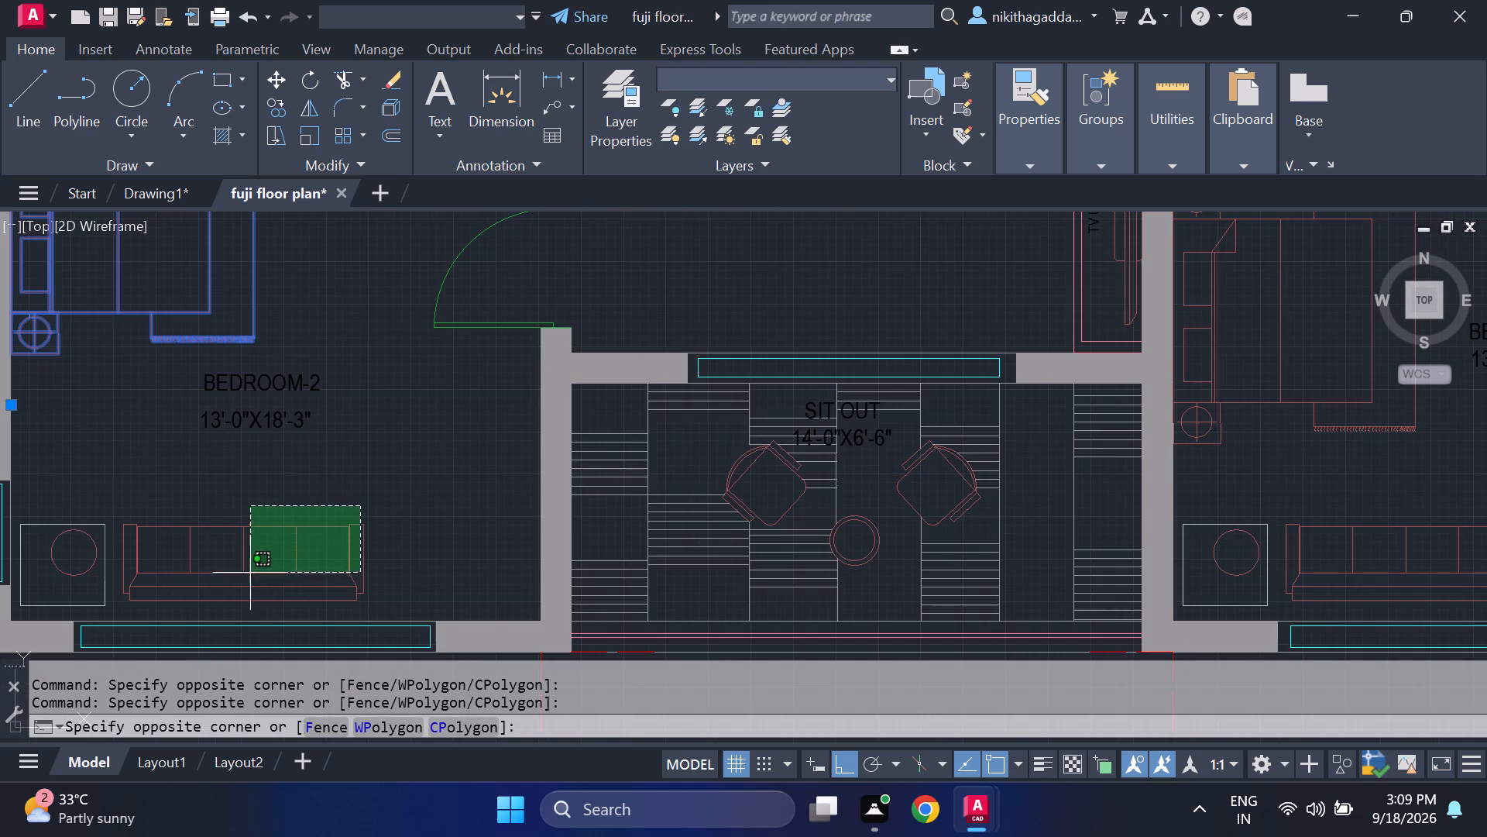
click(195, 594)
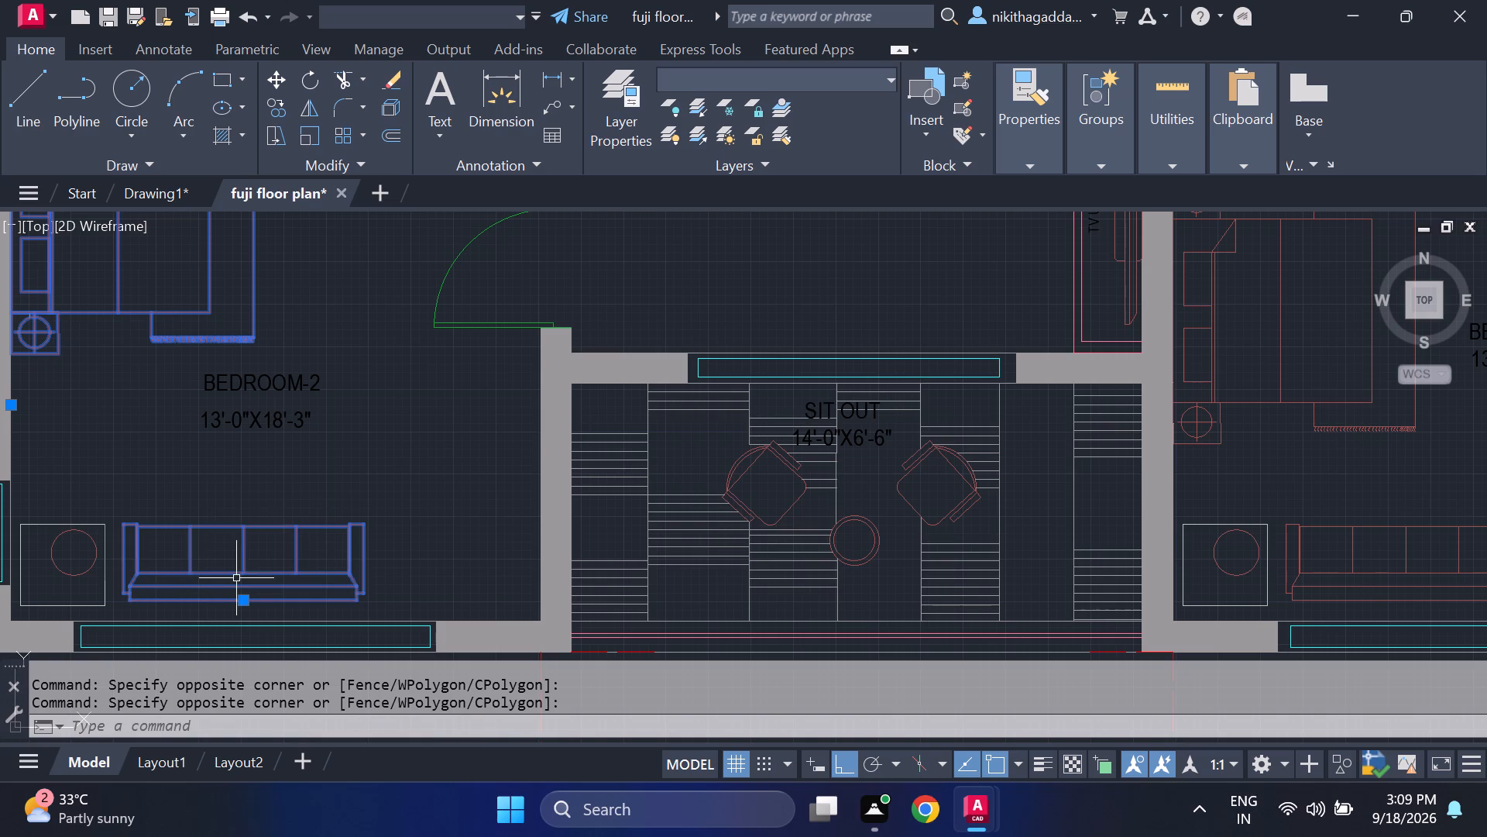
Add the television at the family lounge's TV unit to the selection.
scroll(237, 577, down, 4)
scroll(363, 551, up, 2)
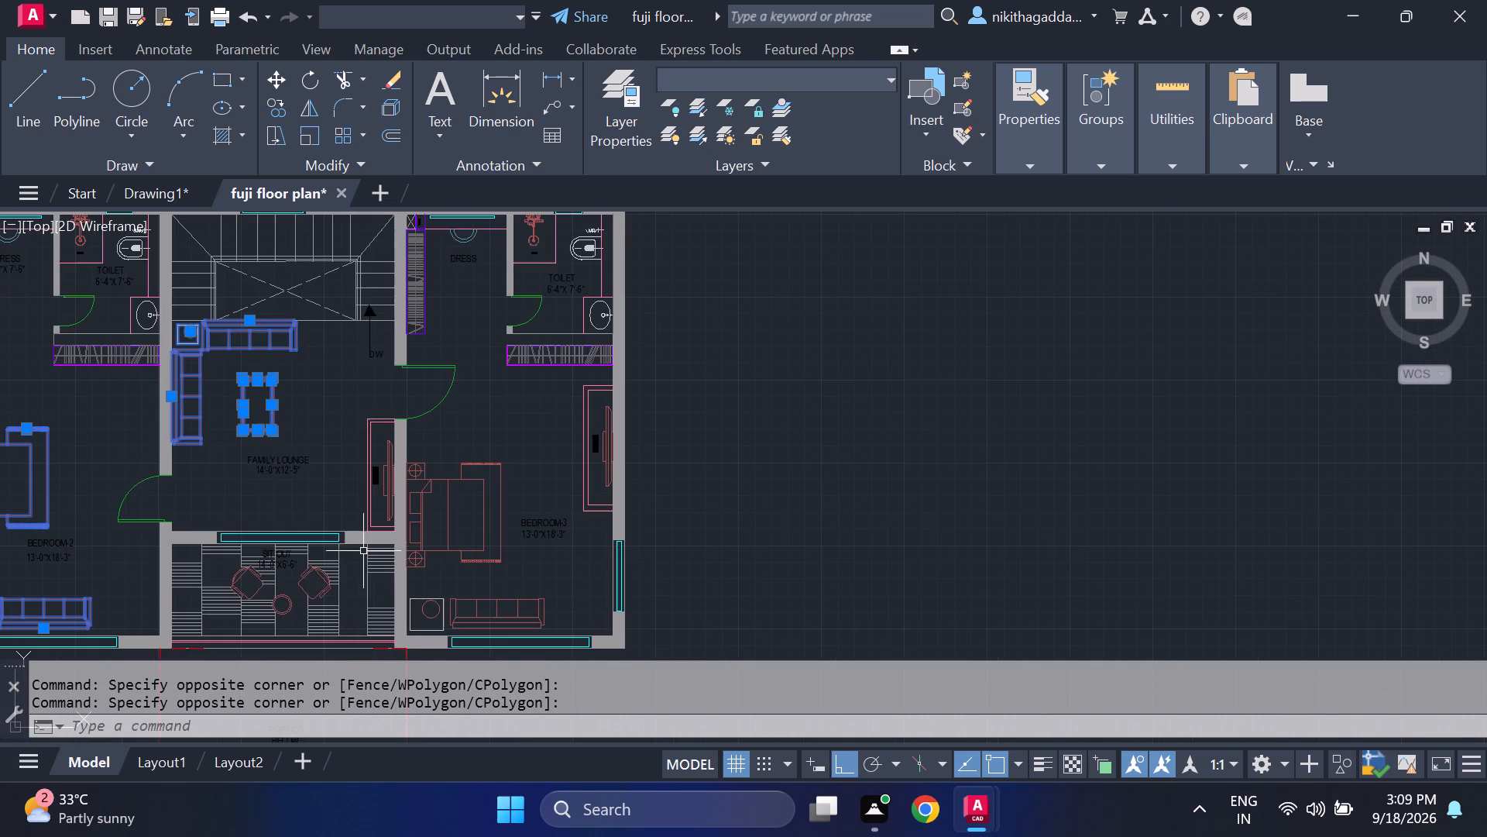
scroll(392, 460, up, 3)
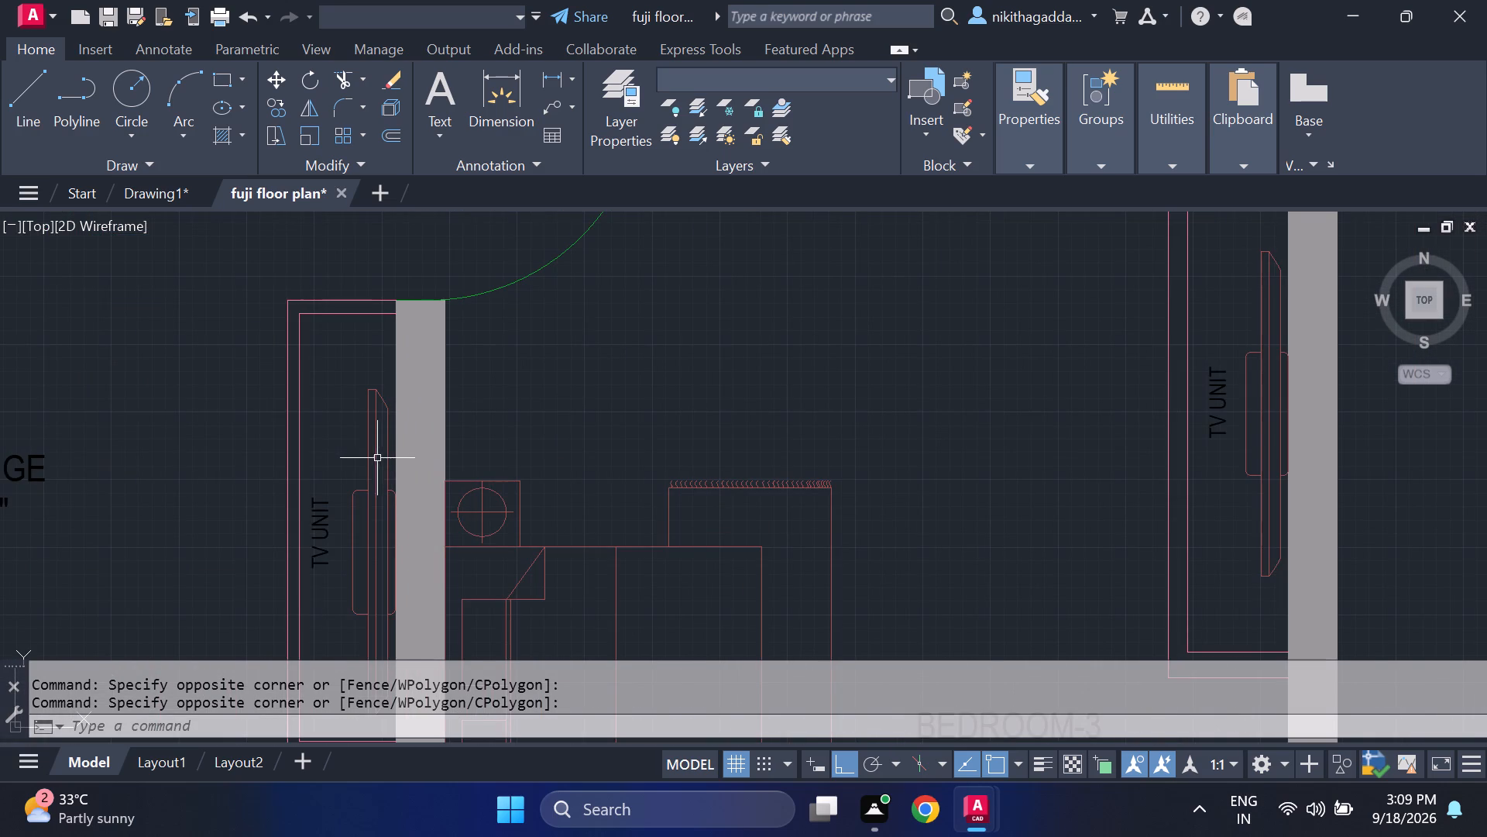
scroll(376, 460, up, 2)
click(406, 286)
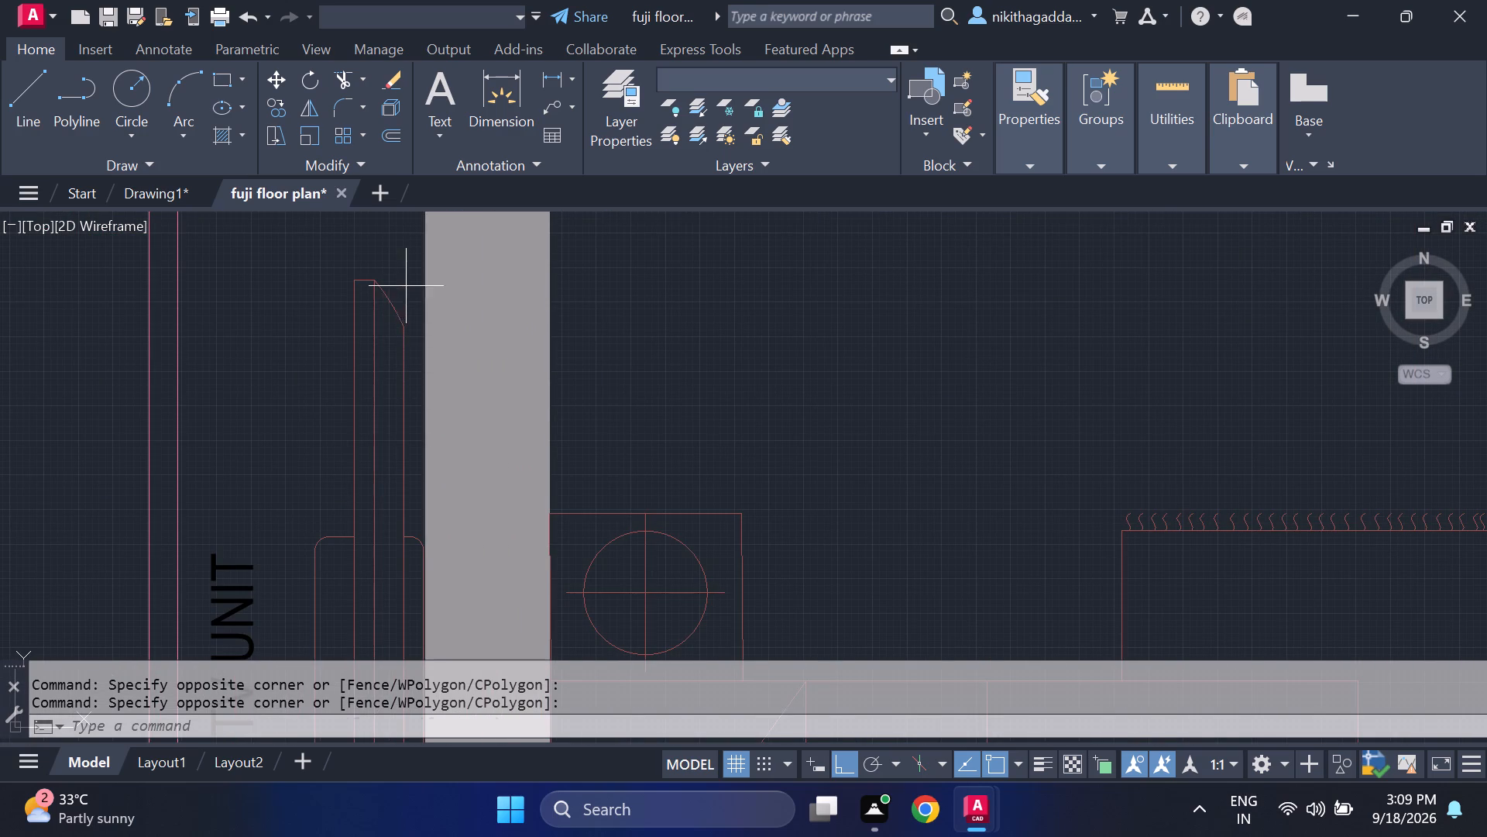
click(312, 601)
Add the shower fitting and the WC with its hand spray in Bedroom-3's toilet to the selection.
scroll(312, 588, down, 3)
middle_drag(311, 594, 330, 452)
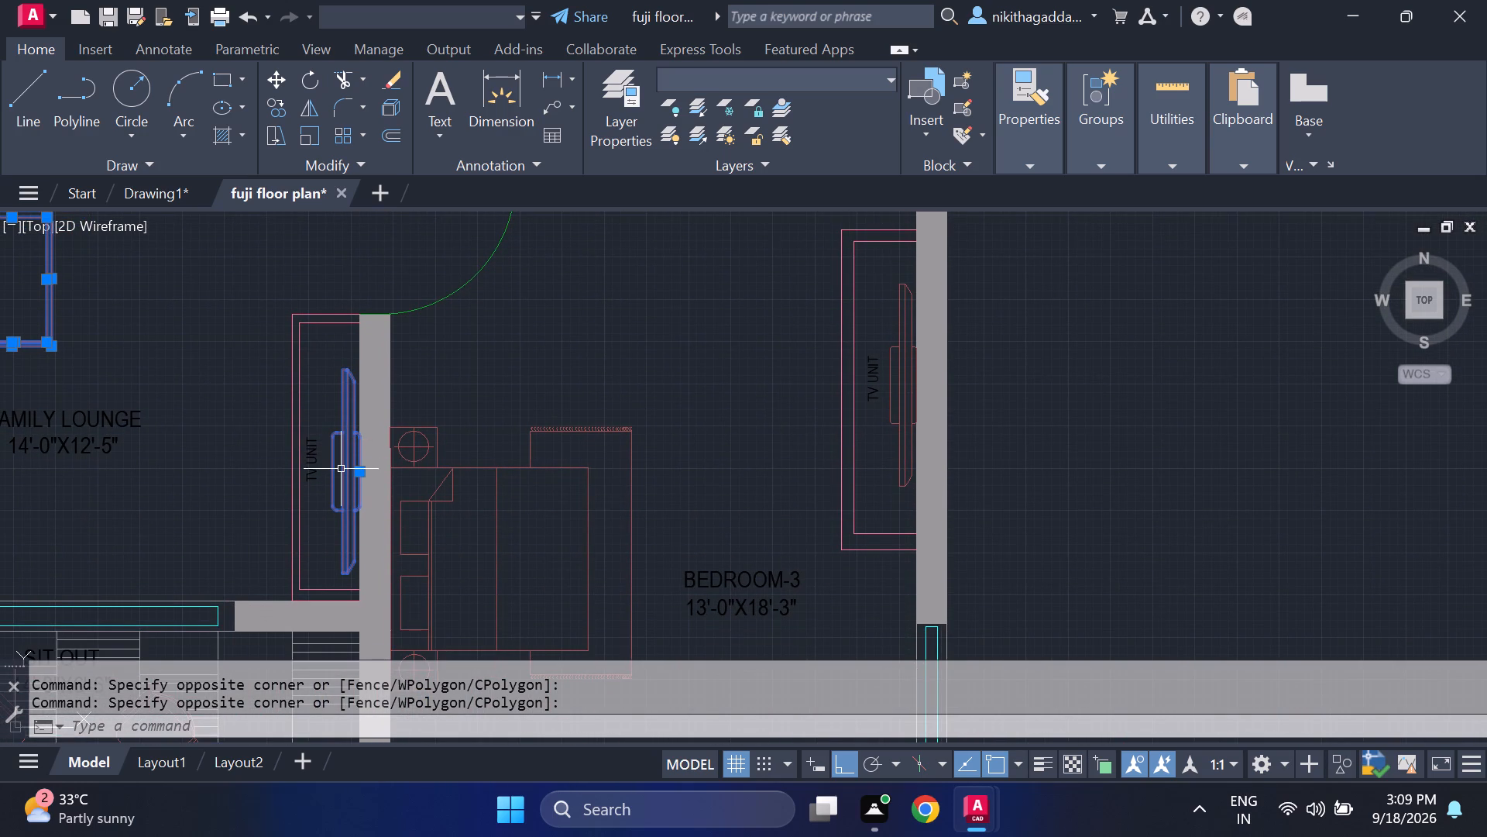
scroll(341, 470, down, 1)
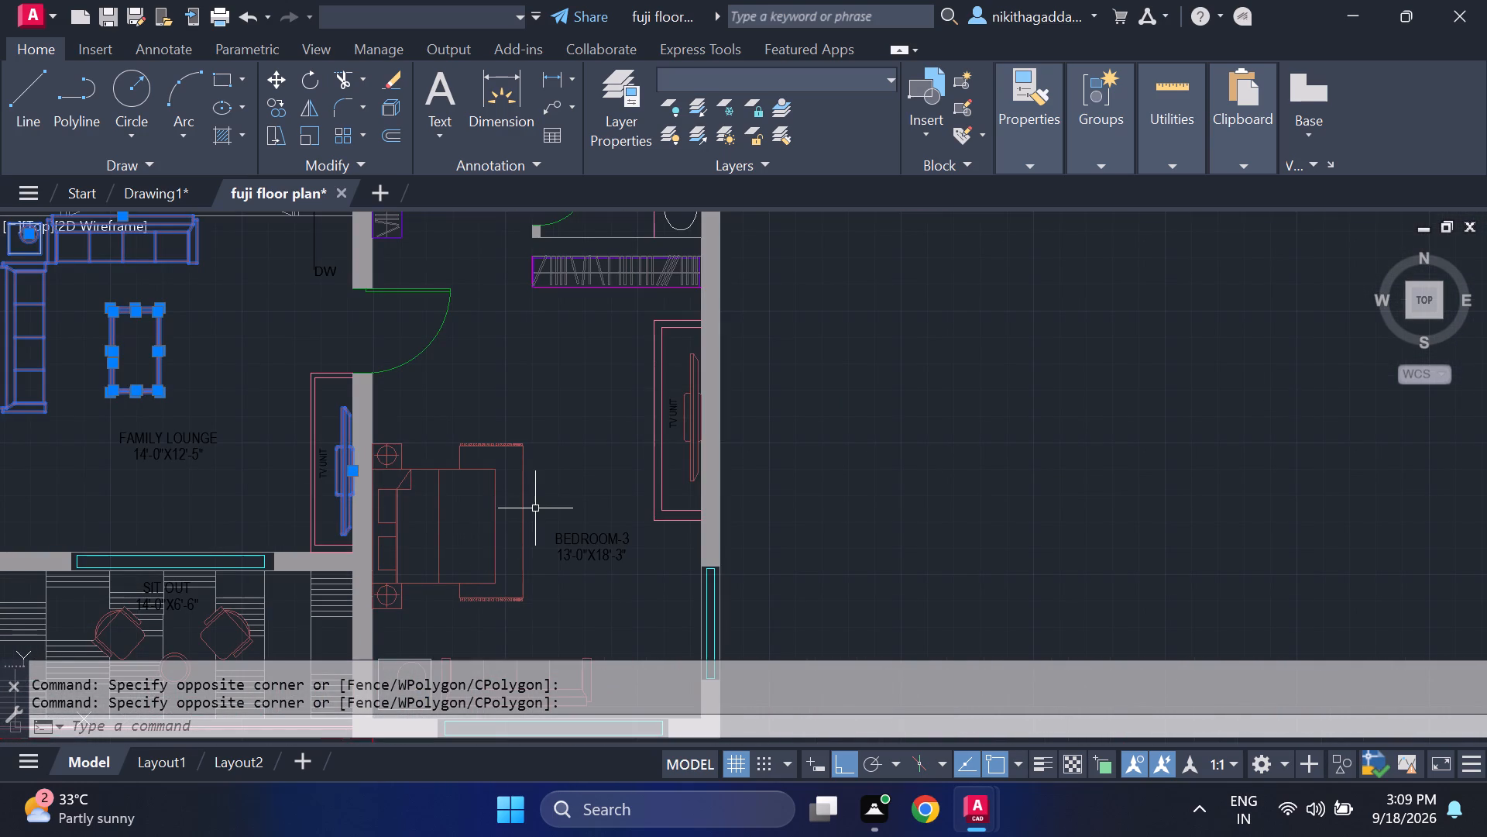
scroll(536, 508, down, 1)
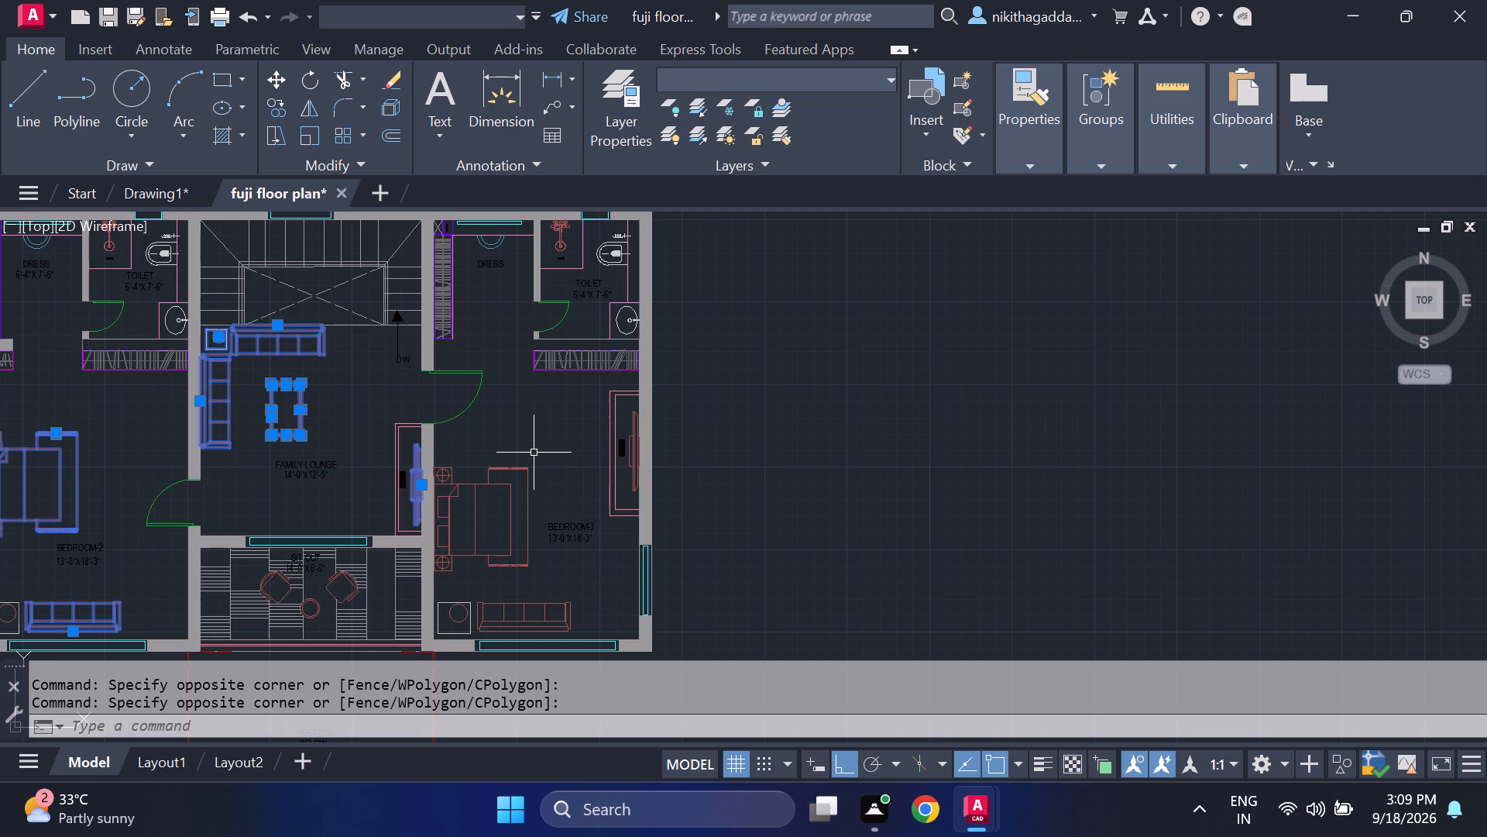
middle_drag(531, 459, 537, 472)
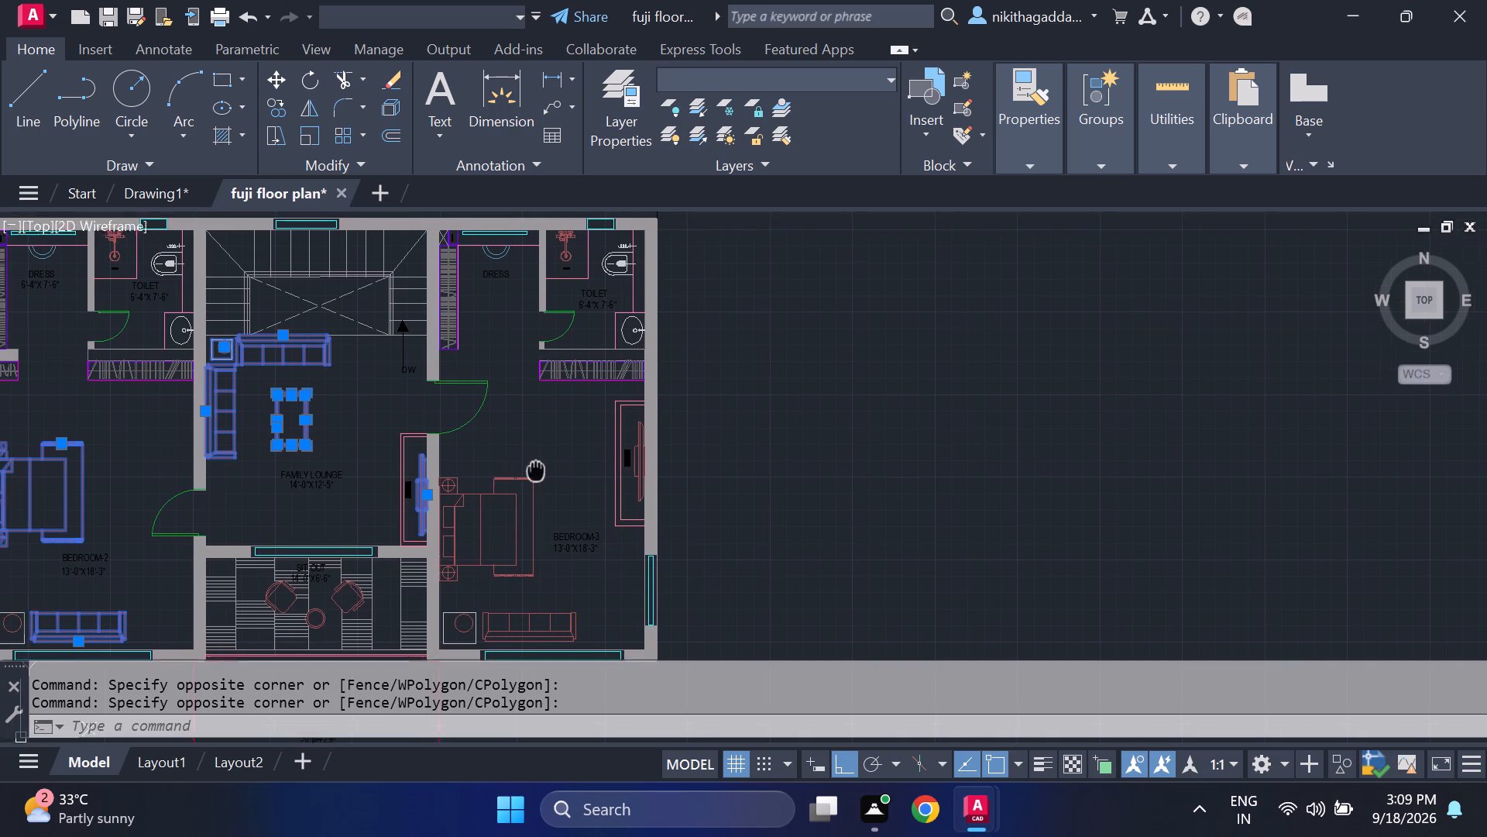
middle_drag(537, 472, 549, 591)
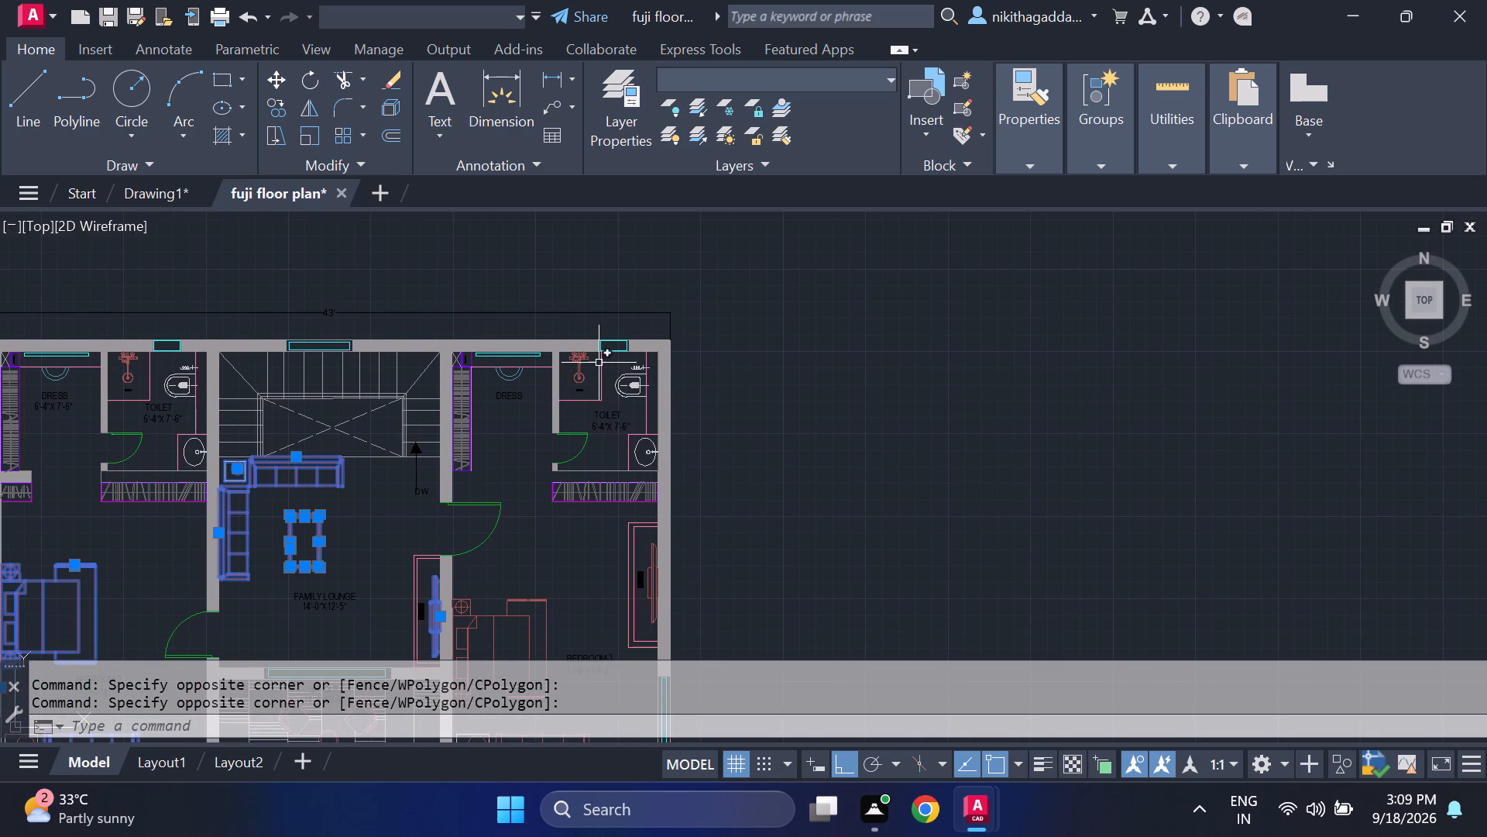
scroll(580, 350, up, 3)
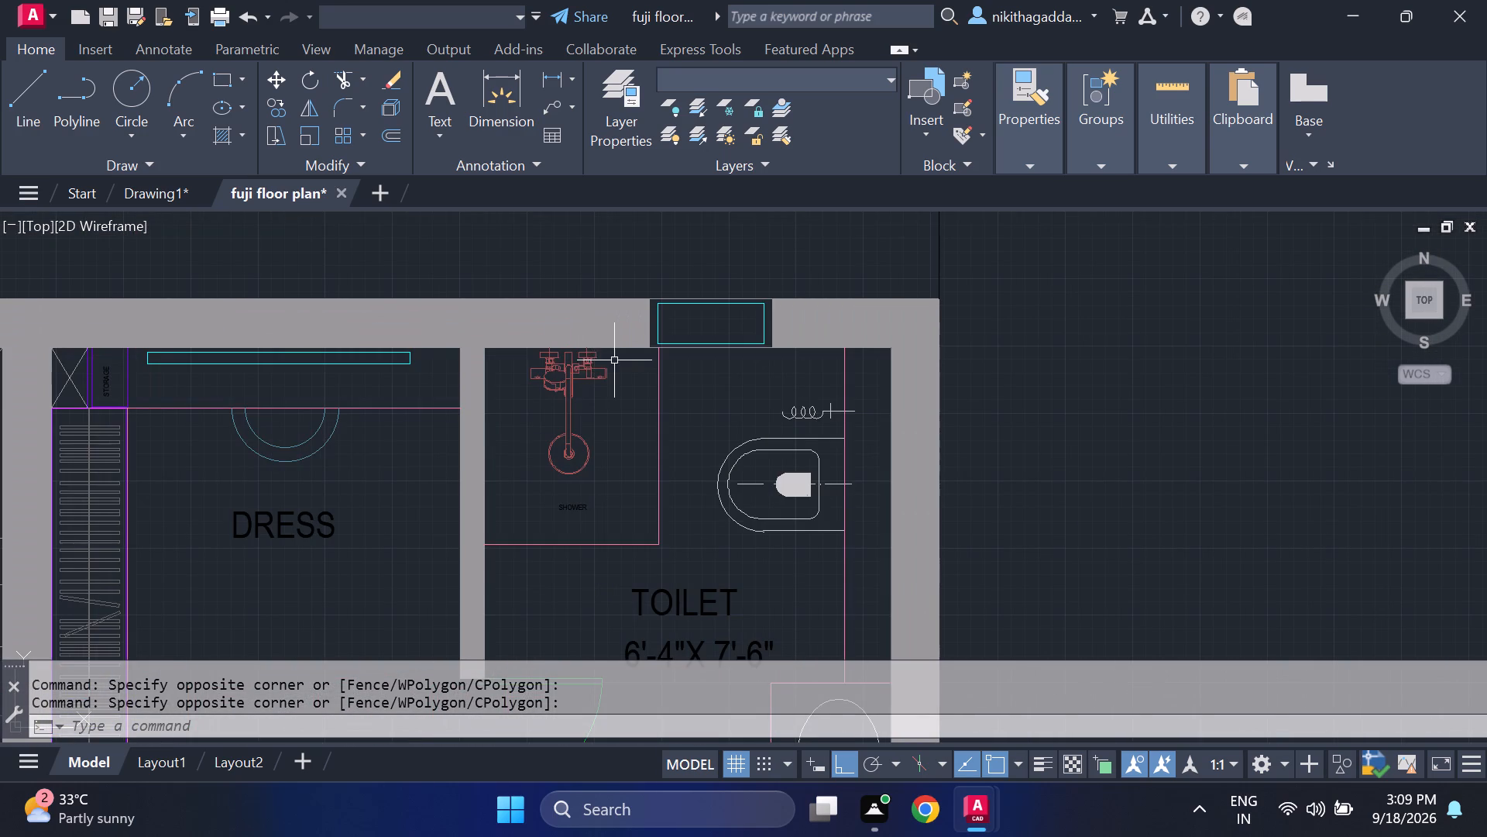
click(614, 360)
click(537, 456)
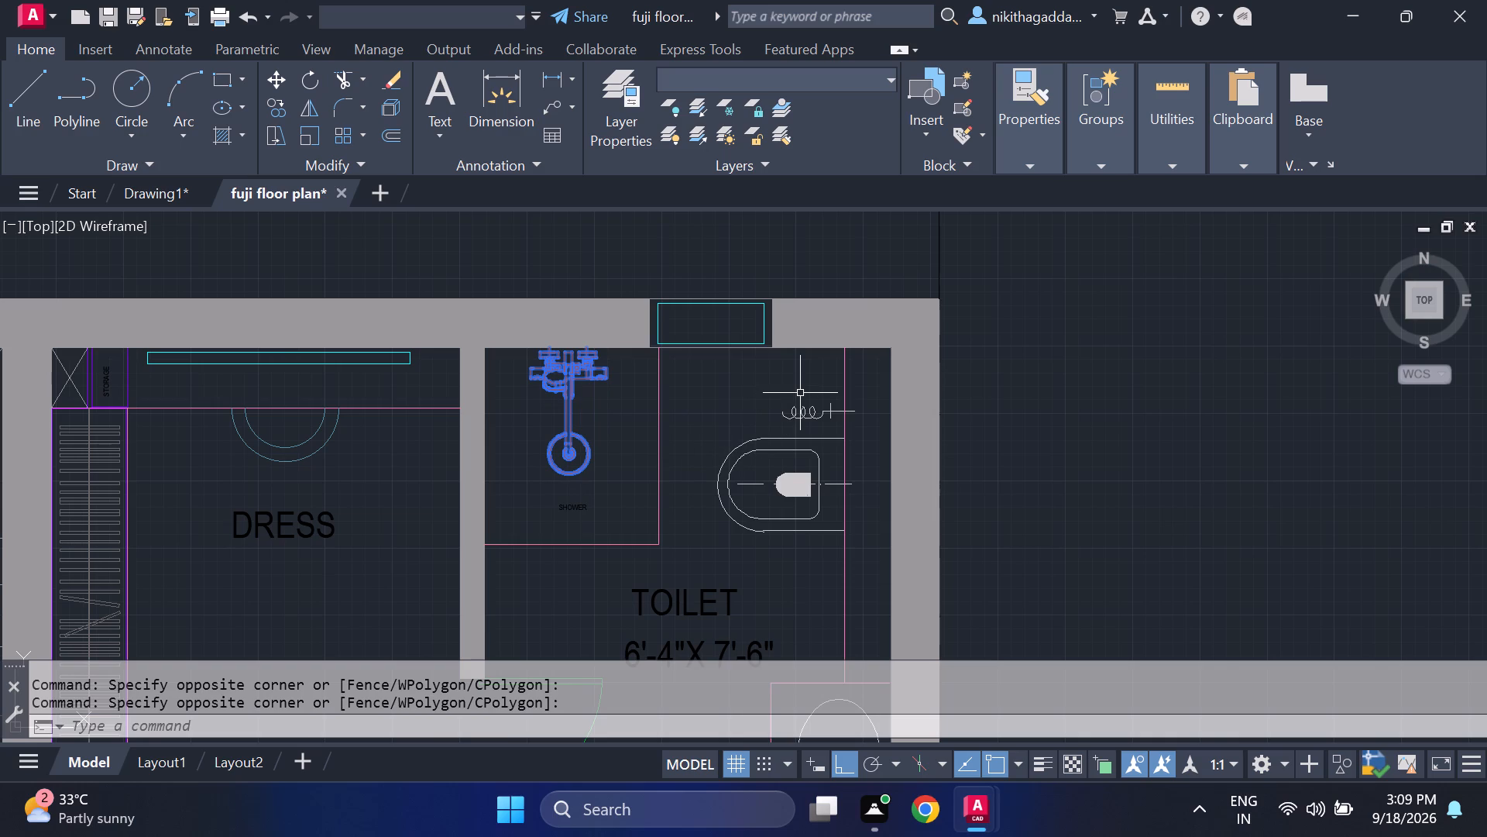
click(800, 392)
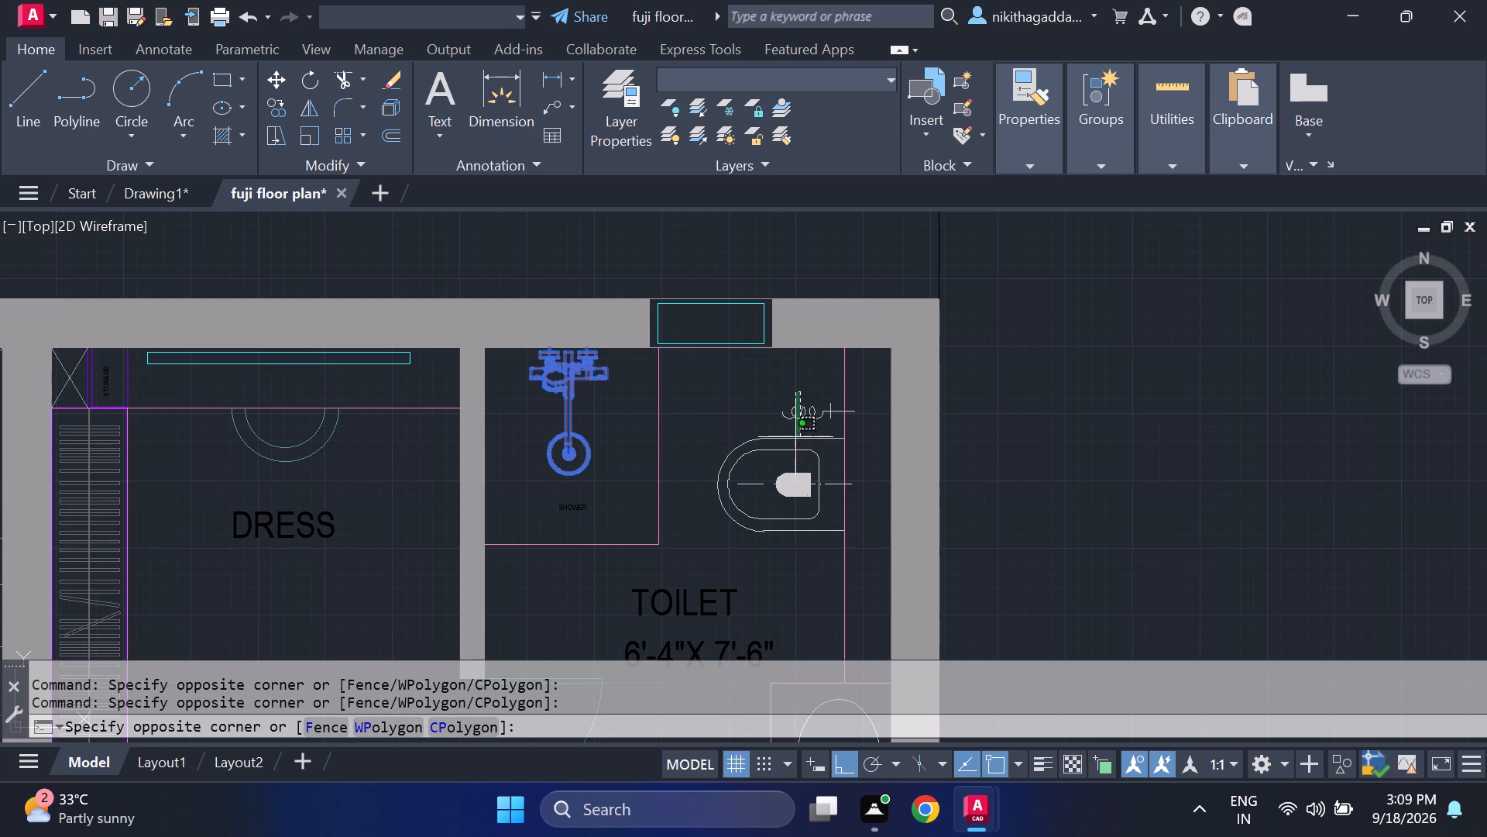
click(716, 514)
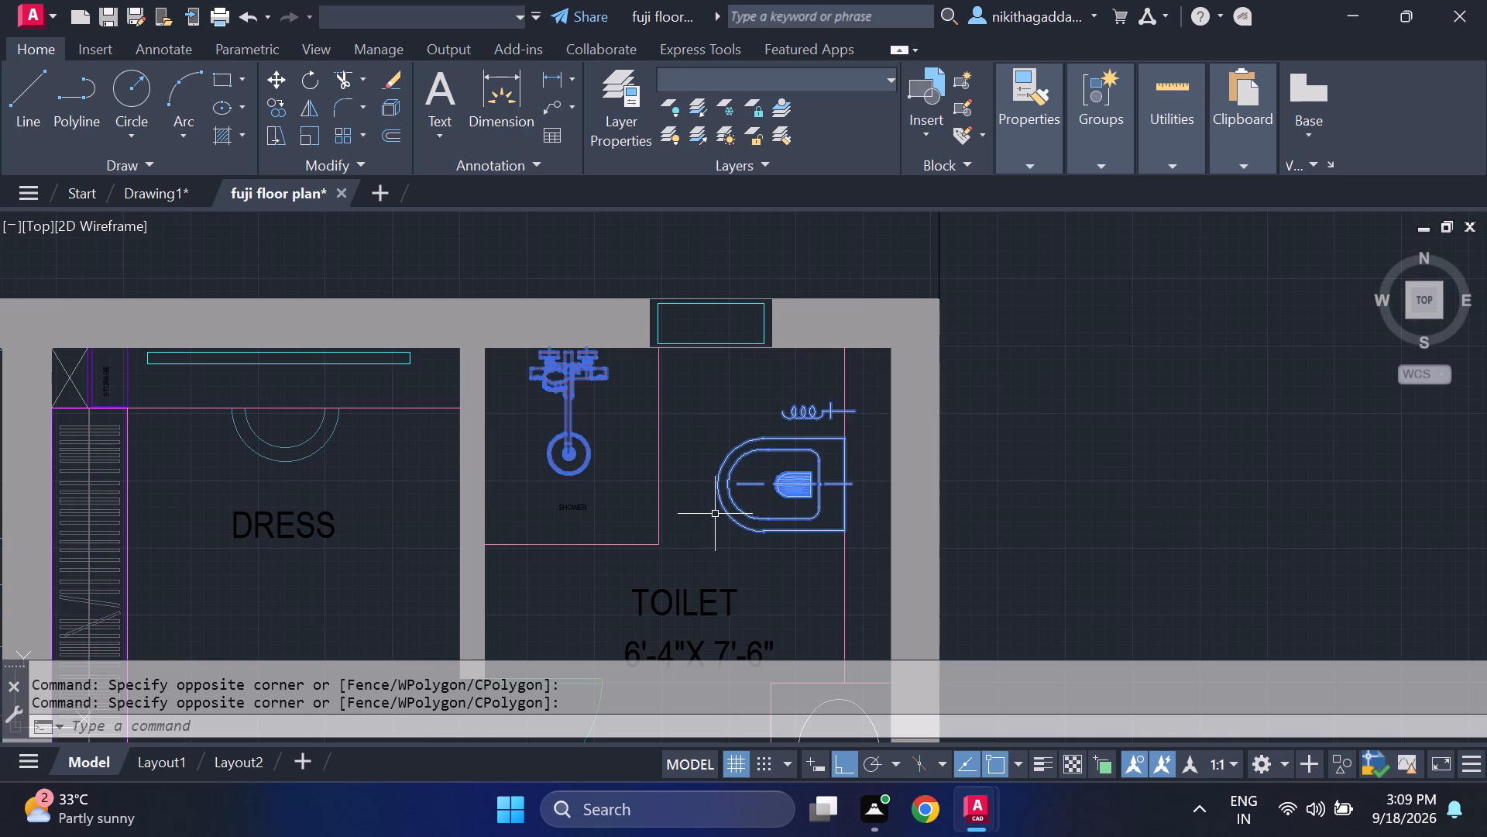
Add the washbasin in Bedroom-3's toilet to the selection.
scroll(768, 518, down, 3)
middle_drag(769, 546, 741, 463)
scroll(752, 498, up, 3)
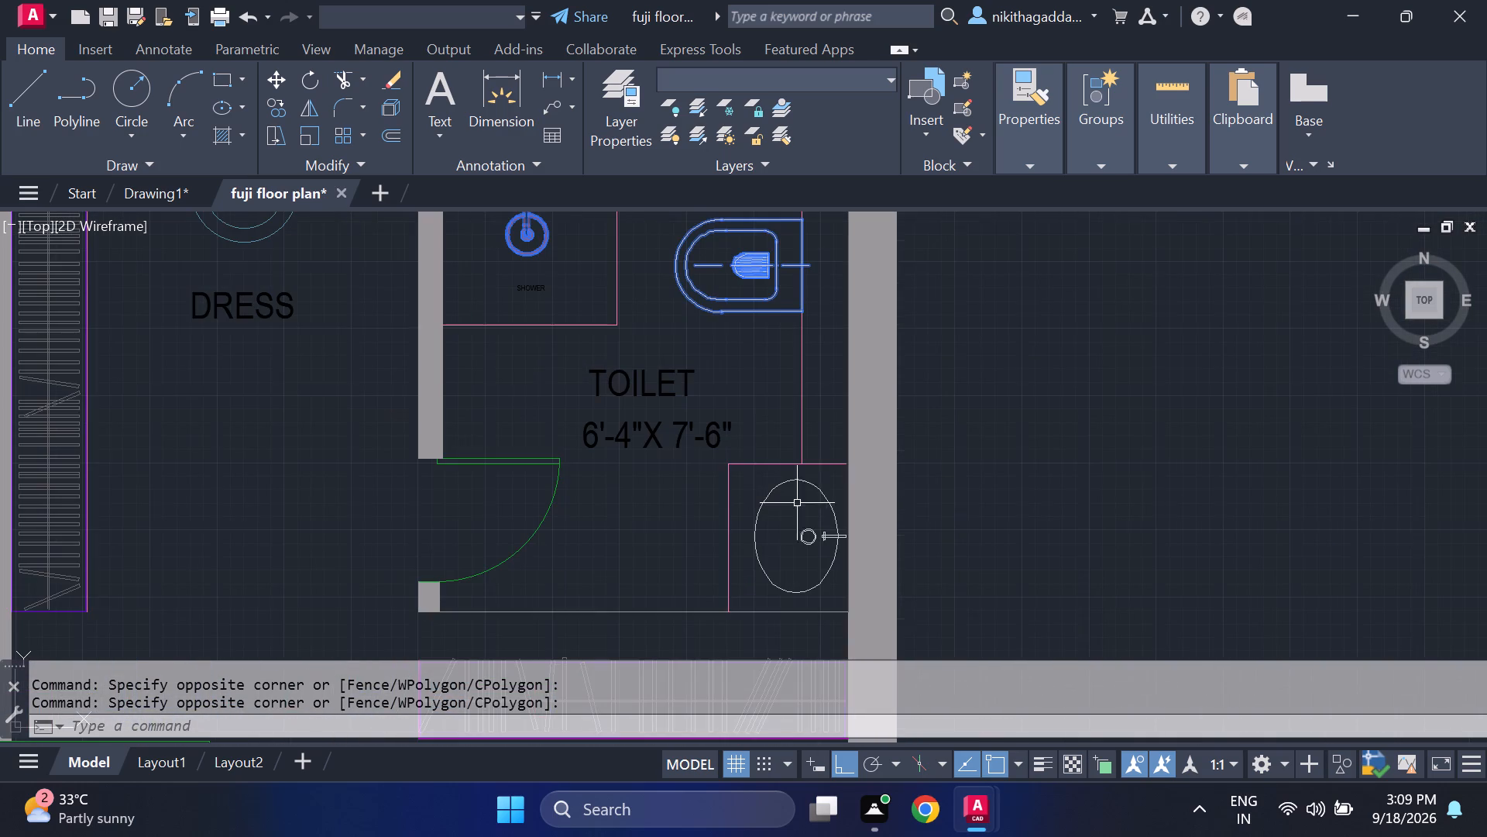
click(828, 489)
click(741, 576)
Add the long wardrobe below Bedroom-2's toilet to the selection.
scroll(740, 574, down, 3)
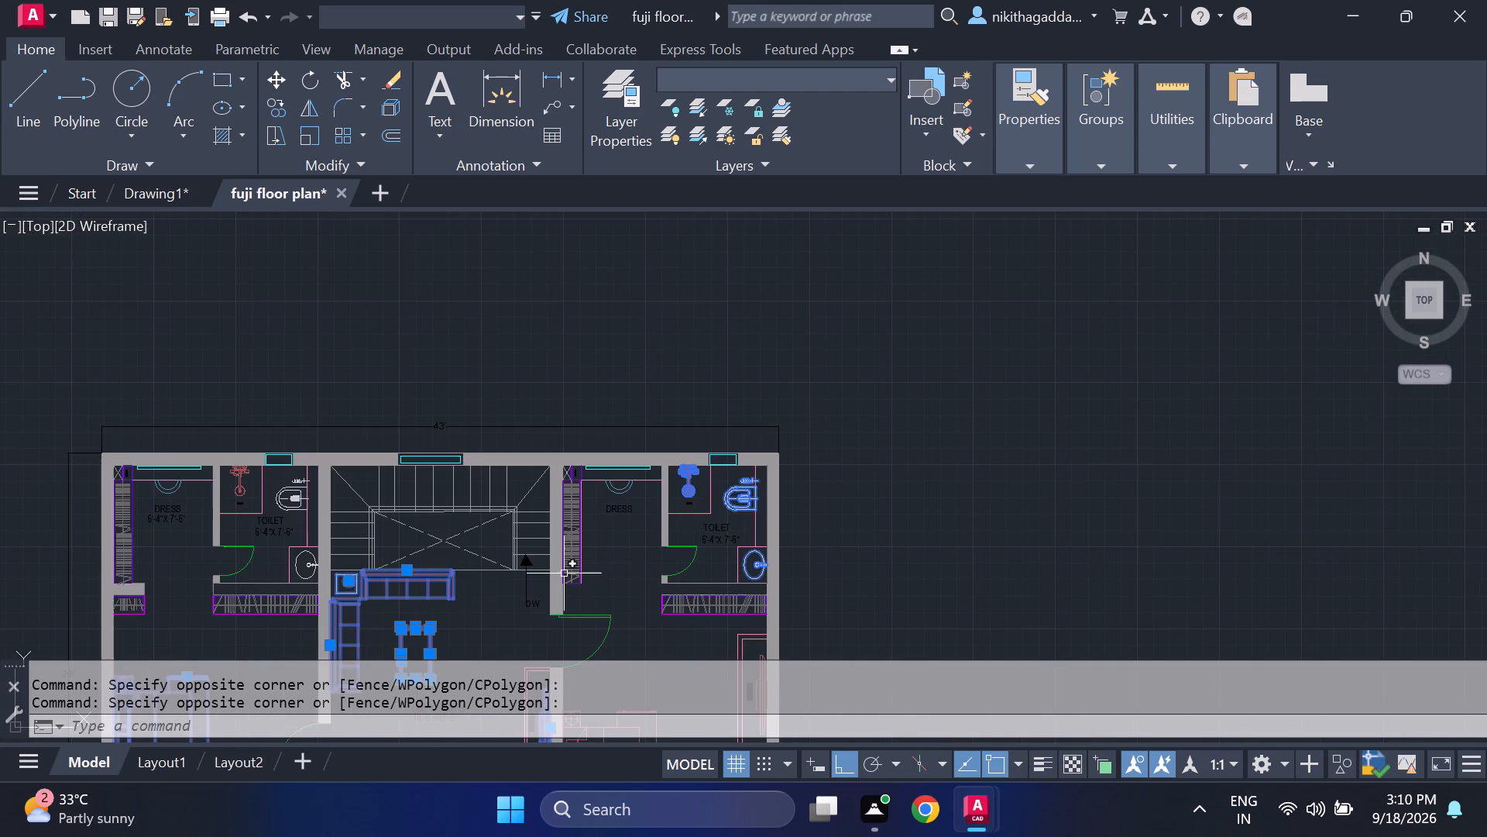
middle_drag(443, 558, 556, 413)
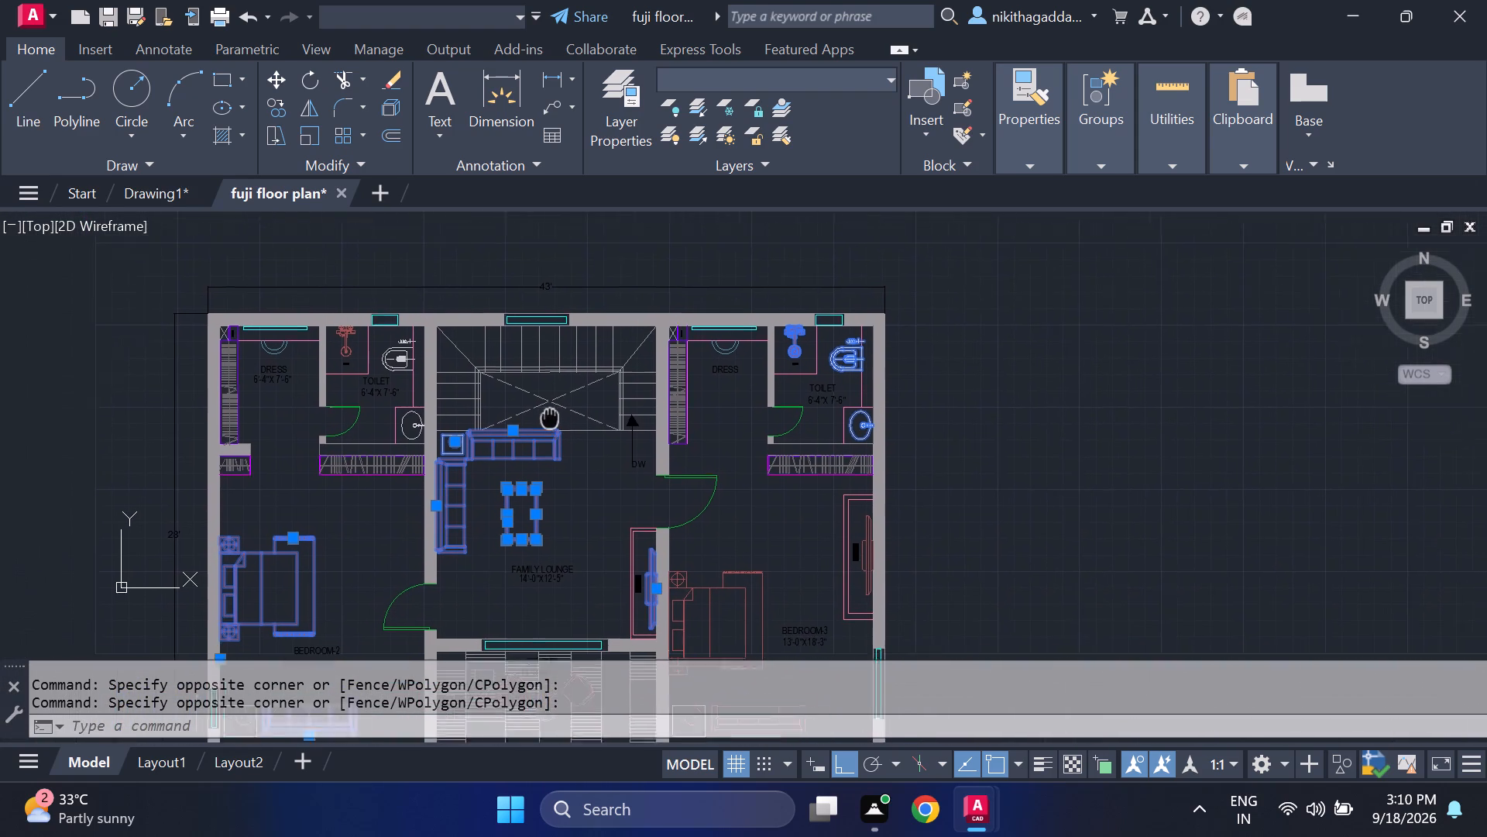
middle_drag(556, 413, 585, 364)
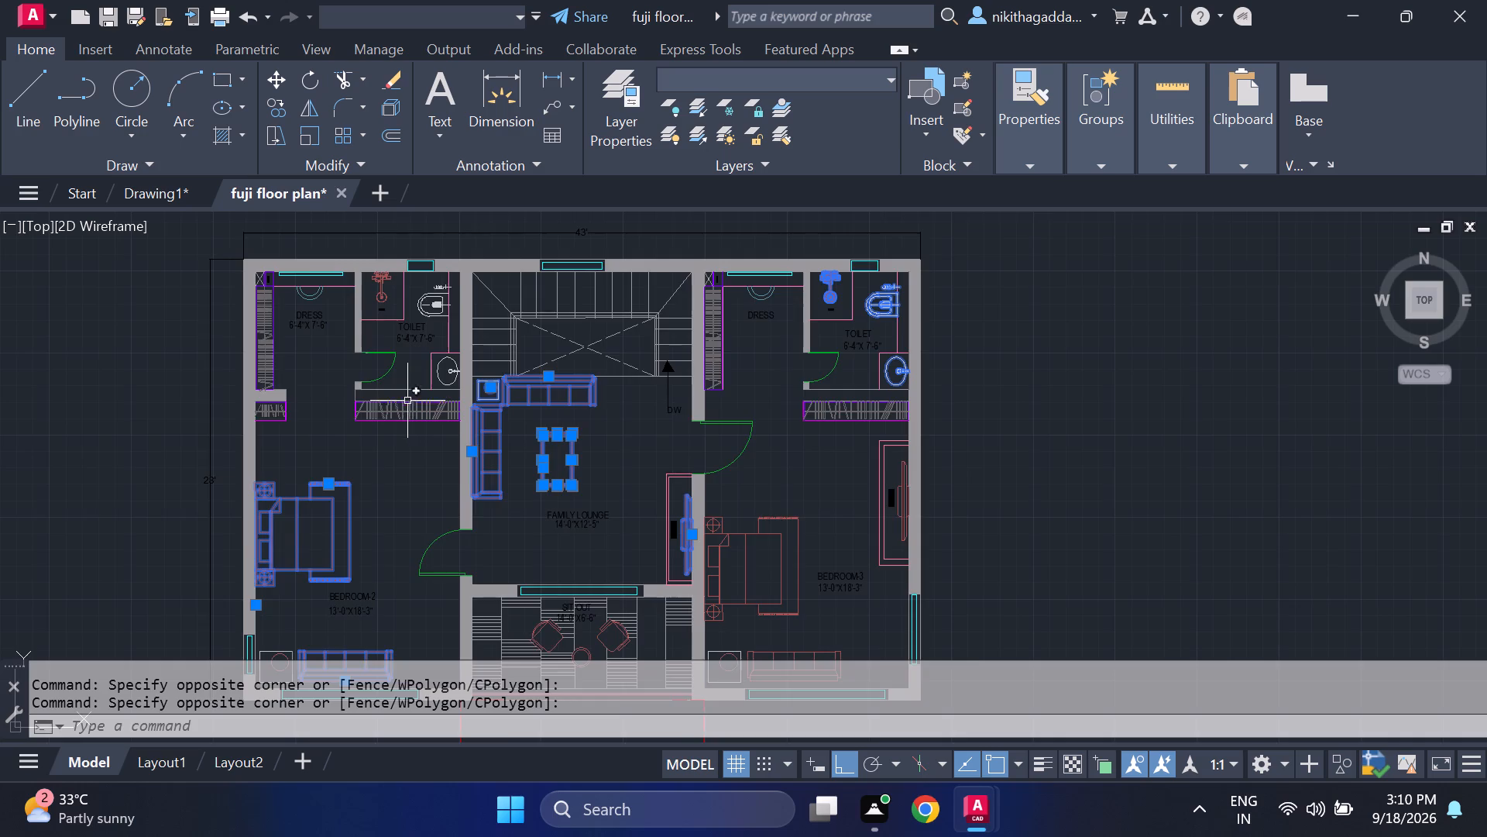
scroll(402, 404, up, 6)
scroll(489, 425, down, 2)
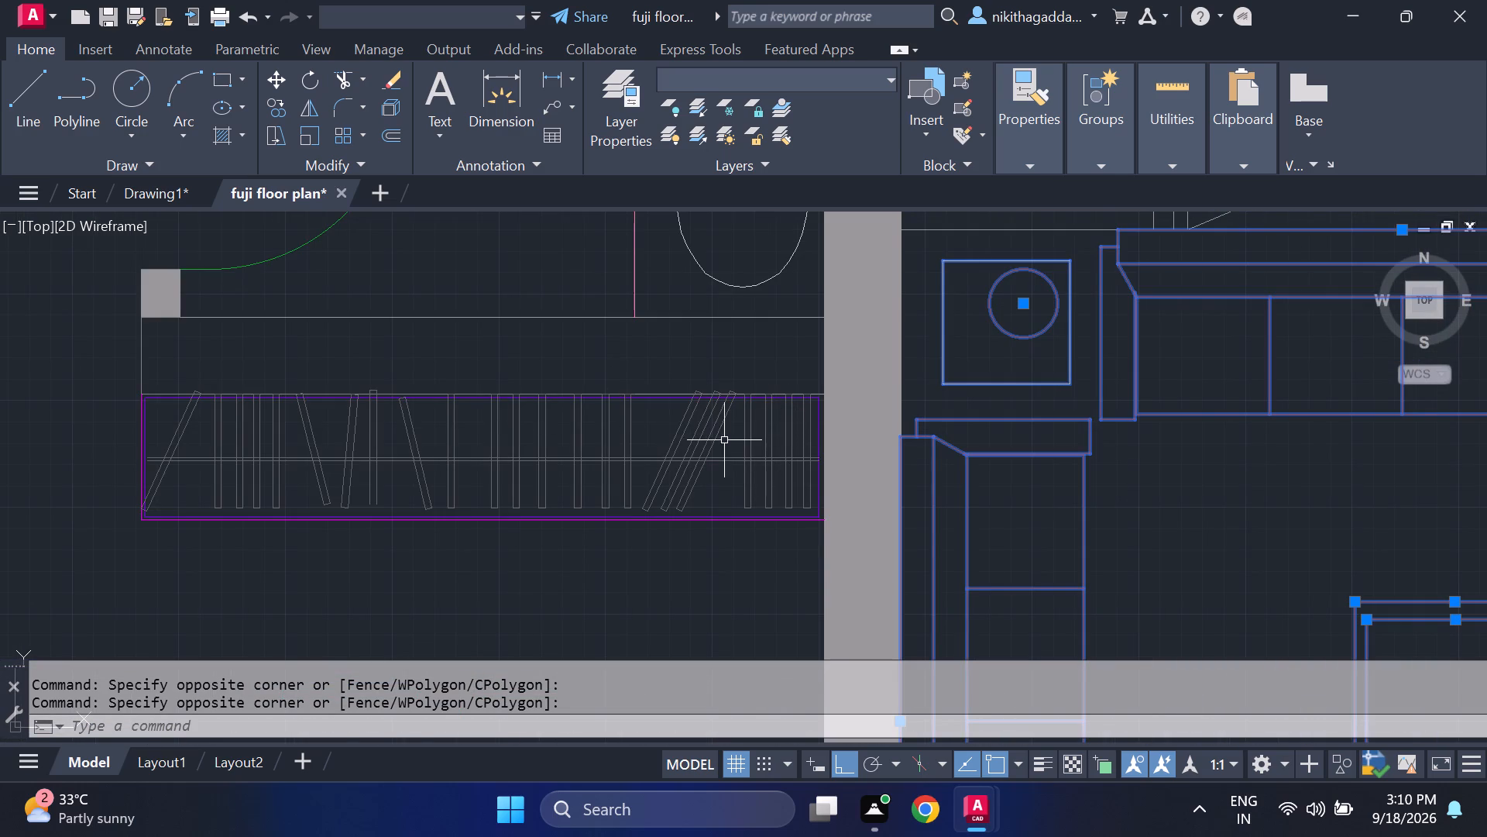
drag(726, 438, 714, 442)
click(302, 505)
scroll(303, 499, down, 3)
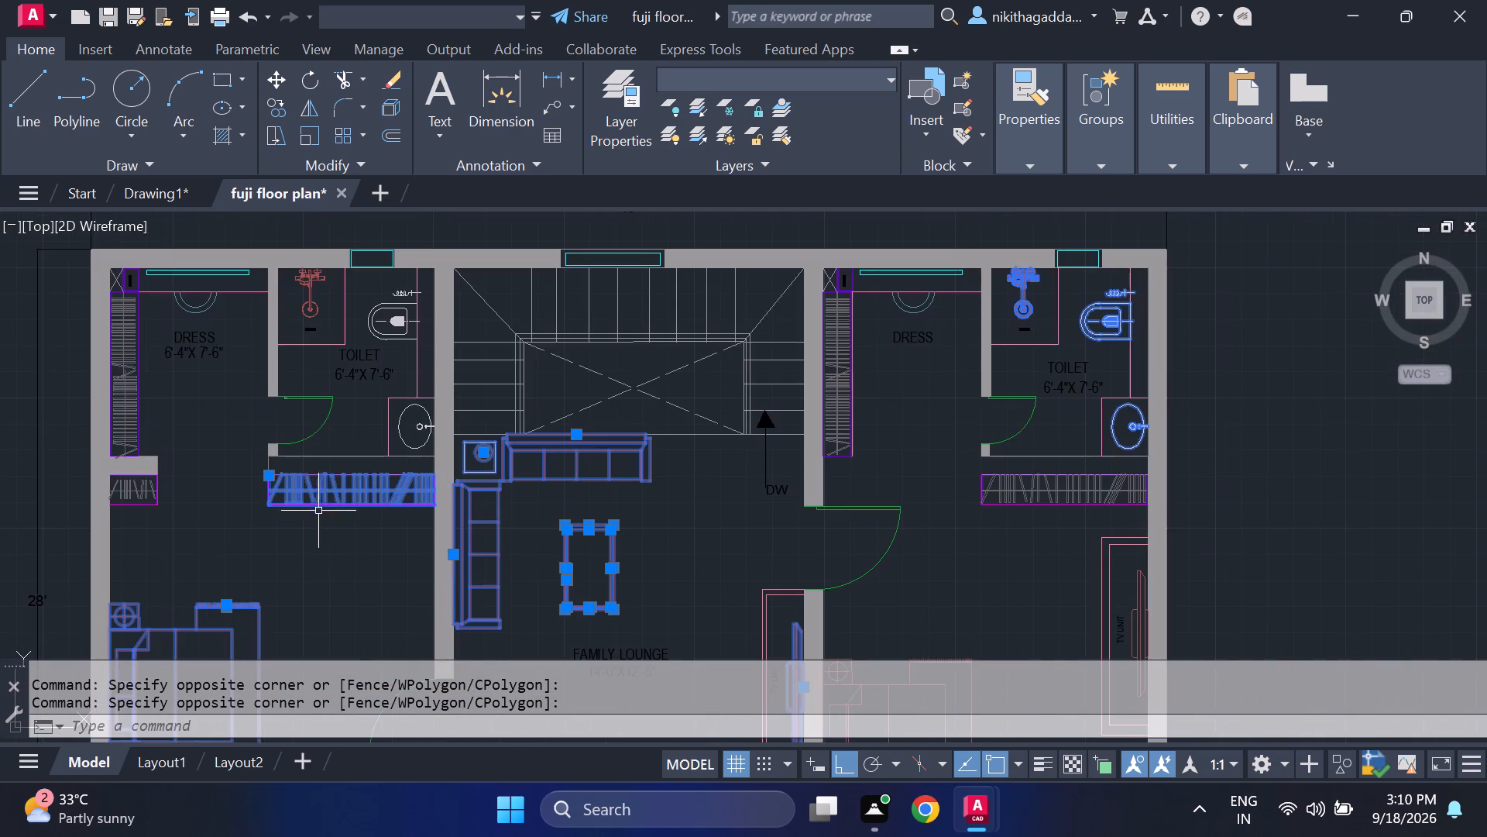
middle_drag(335, 570, 364, 367)
middle_click(364, 367)
middle_drag(506, 501, 489, 461)
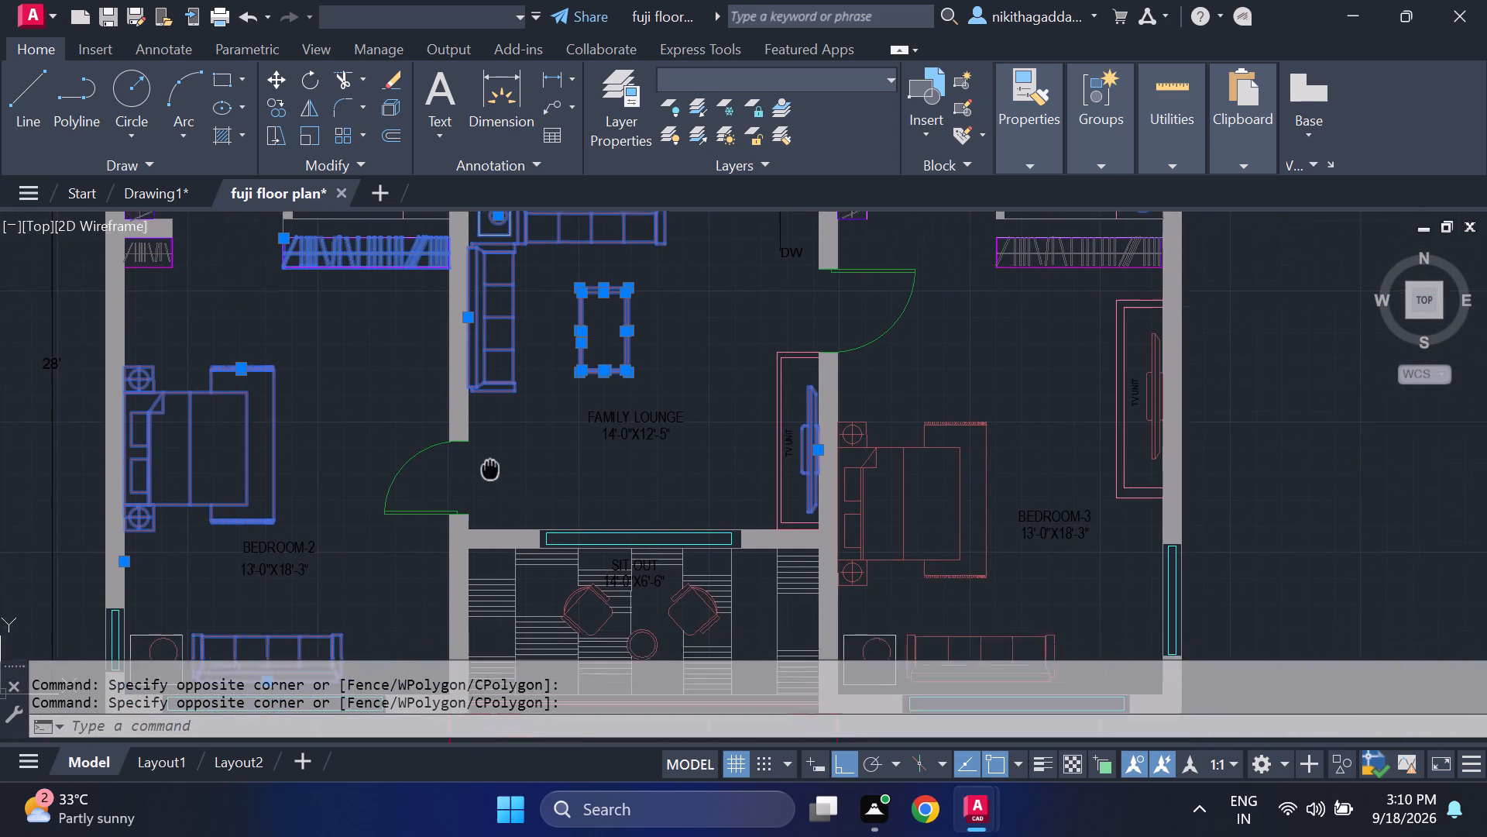
middle_drag(489, 461, 460, 405)
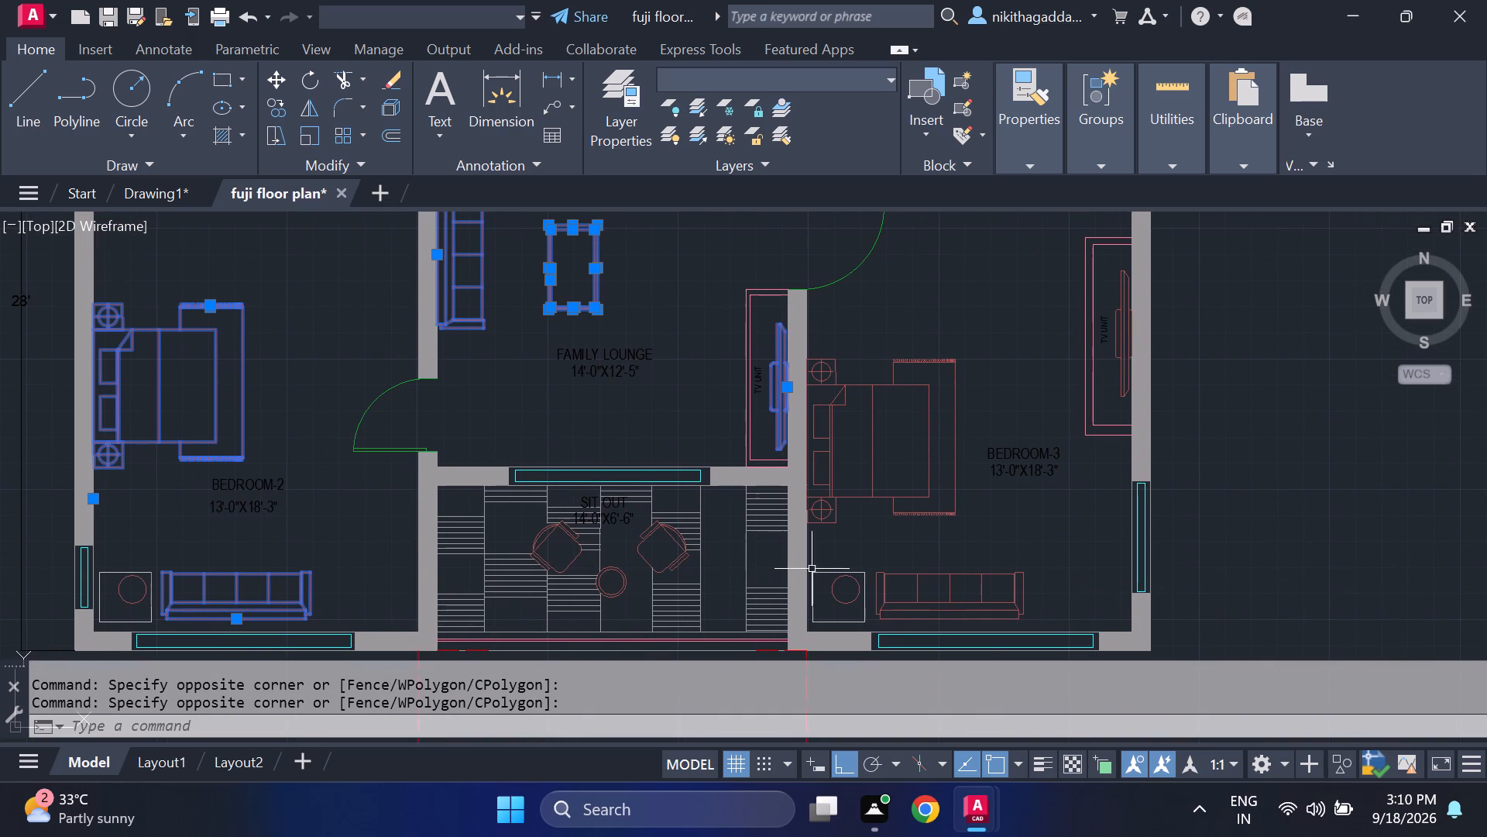
Copy the selected furniture and fixtures from the fuji floor plan and paste them into Drawing1, in the empty space west of the plan.
scroll(919, 556, down, 1)
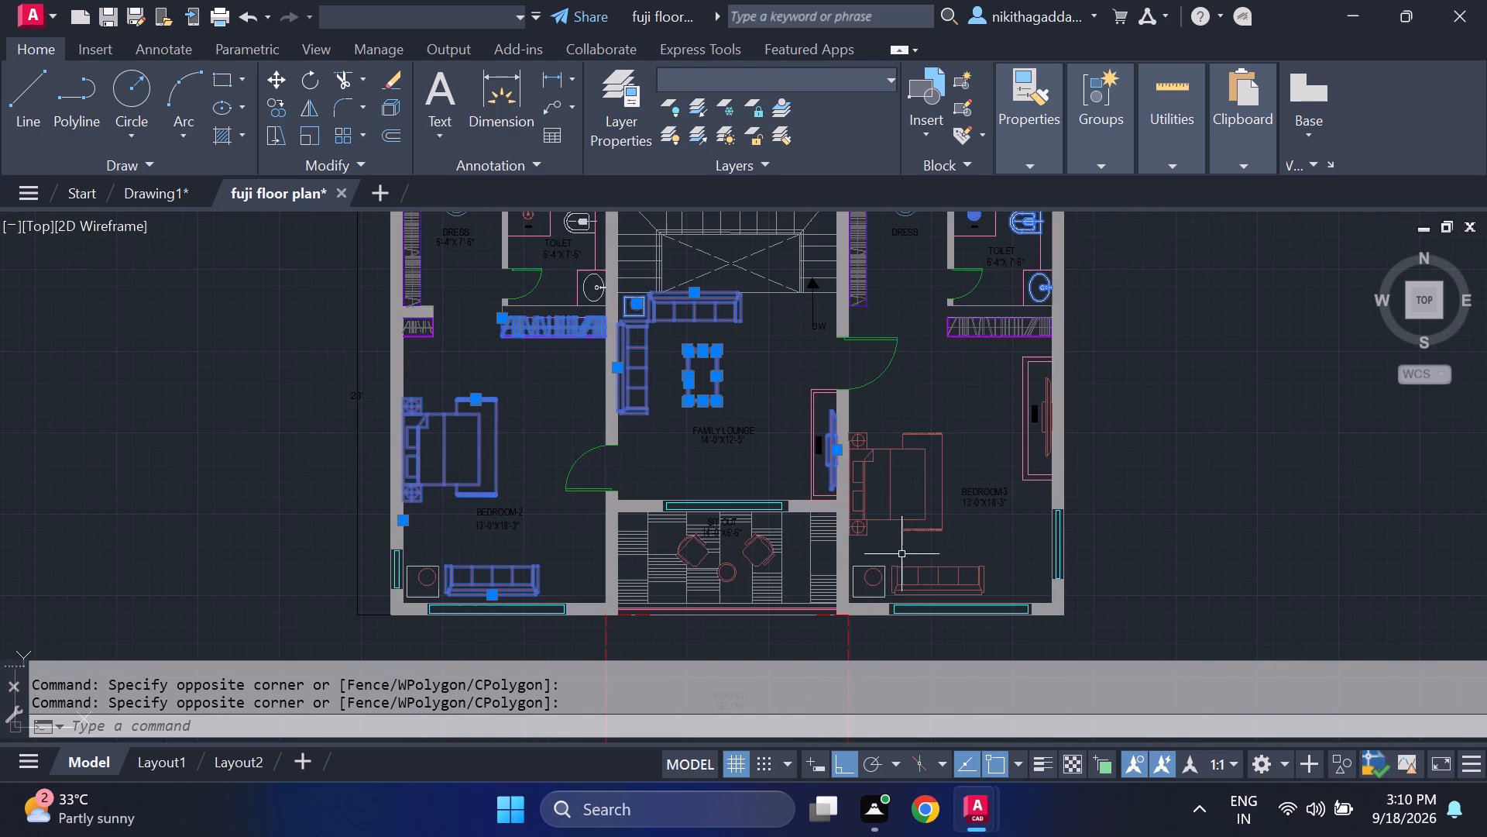
middle_drag(647, 534, 554, 518)
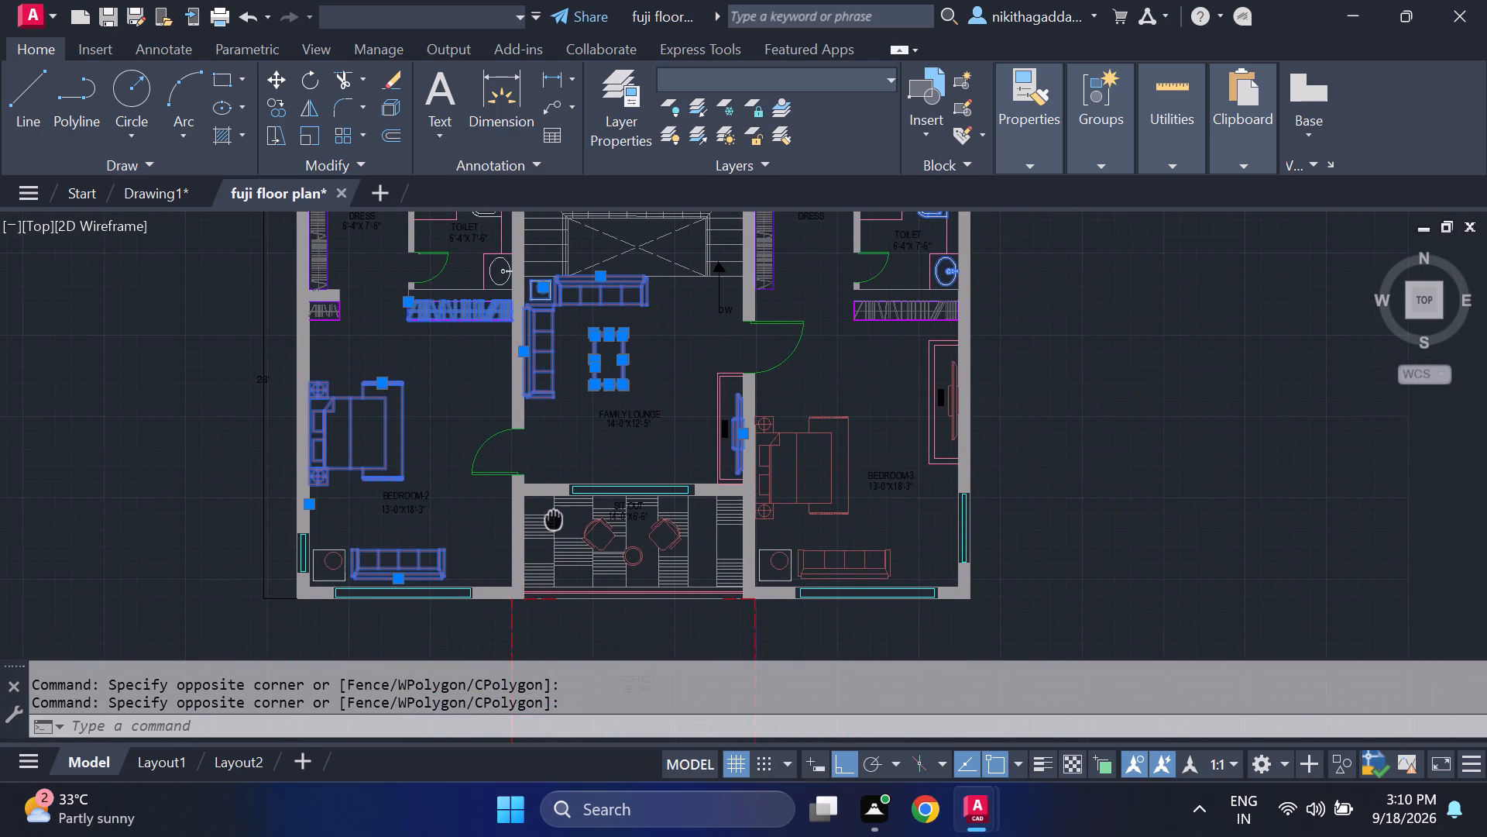
middle_drag(554, 518, 632, 556)
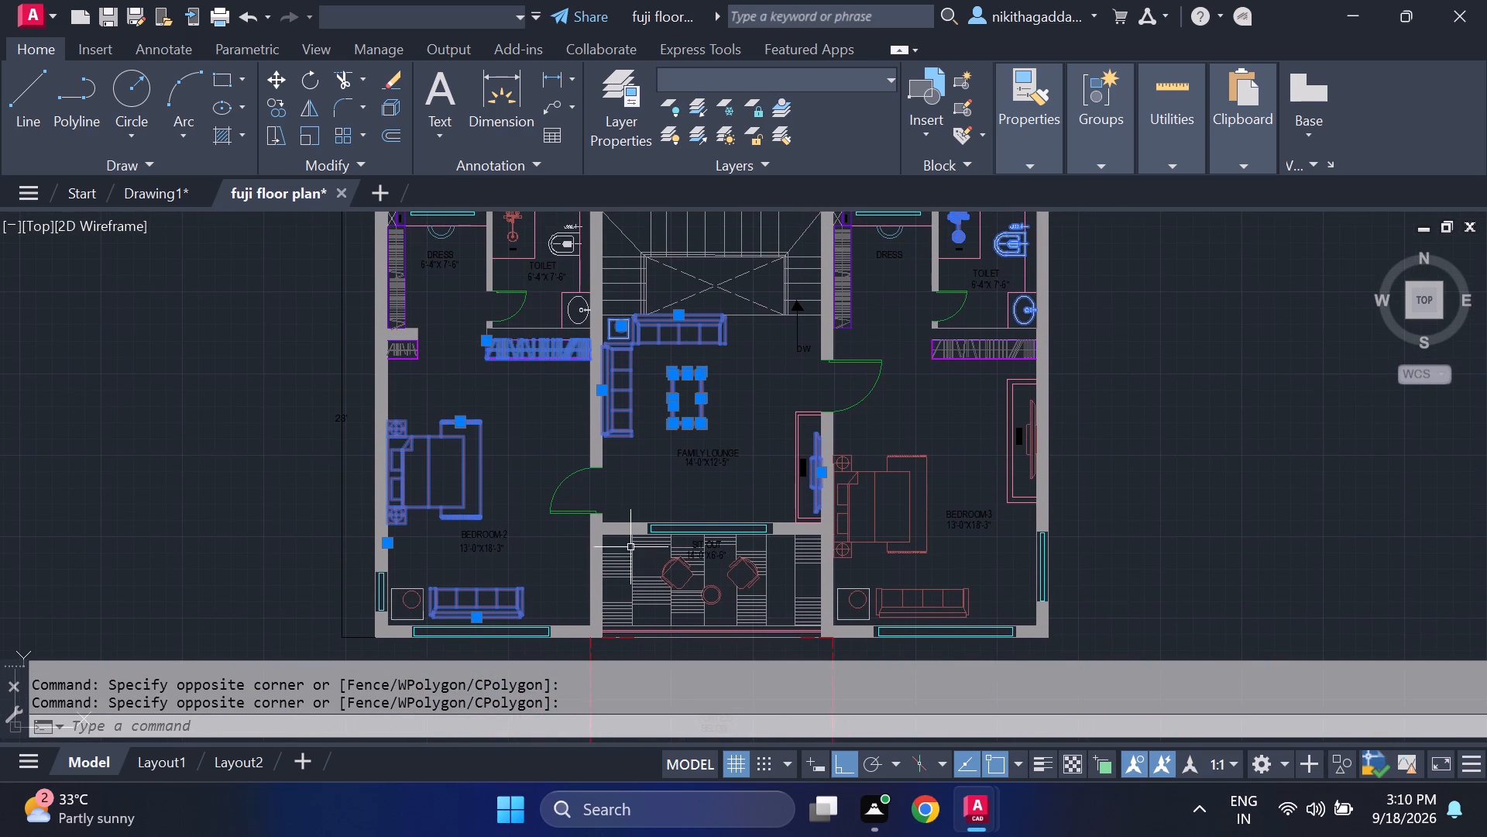
middle_drag(613, 519, 613, 569)
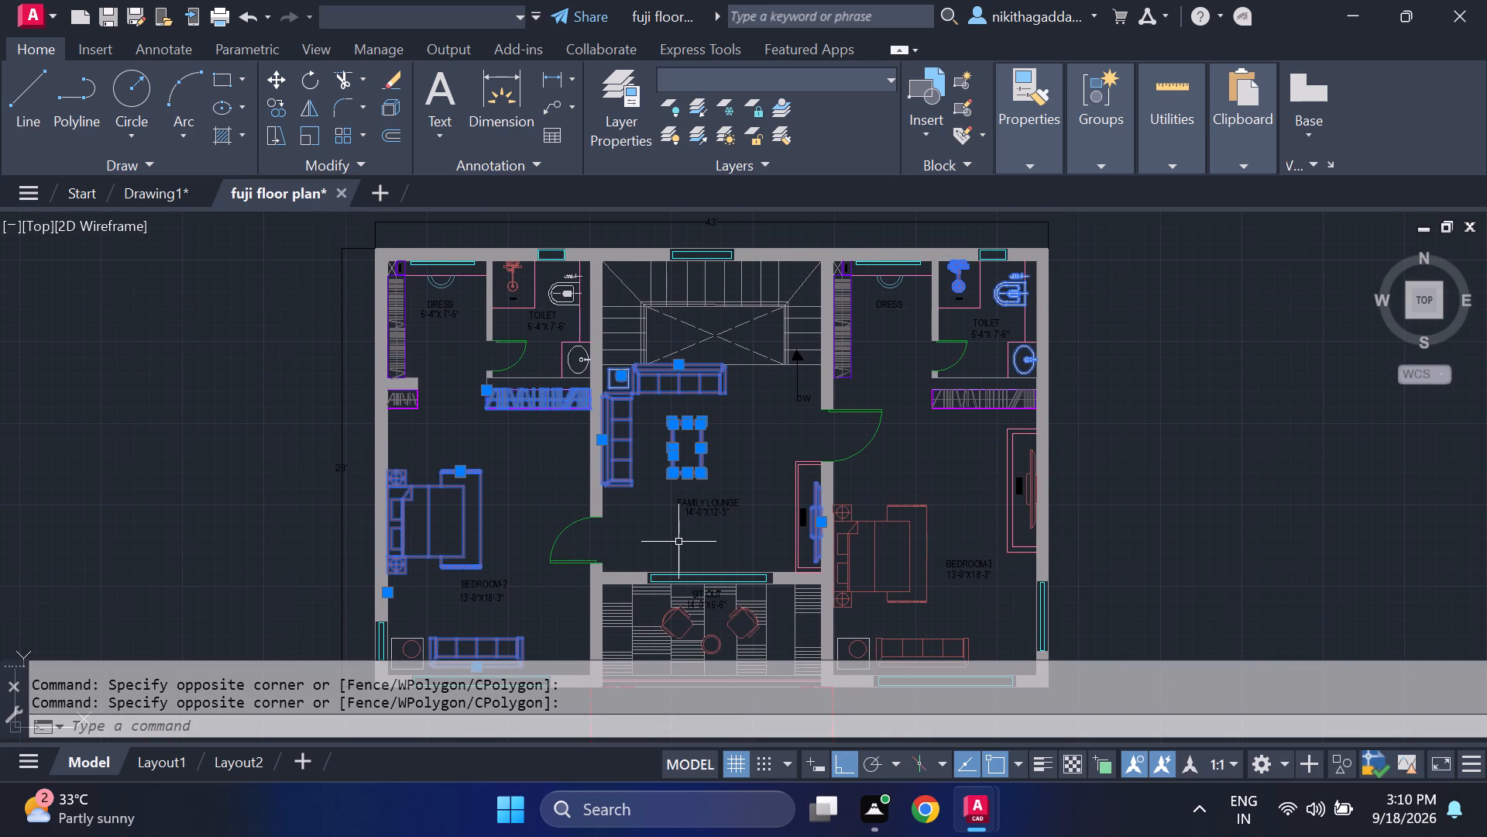
key(ctrl+c)
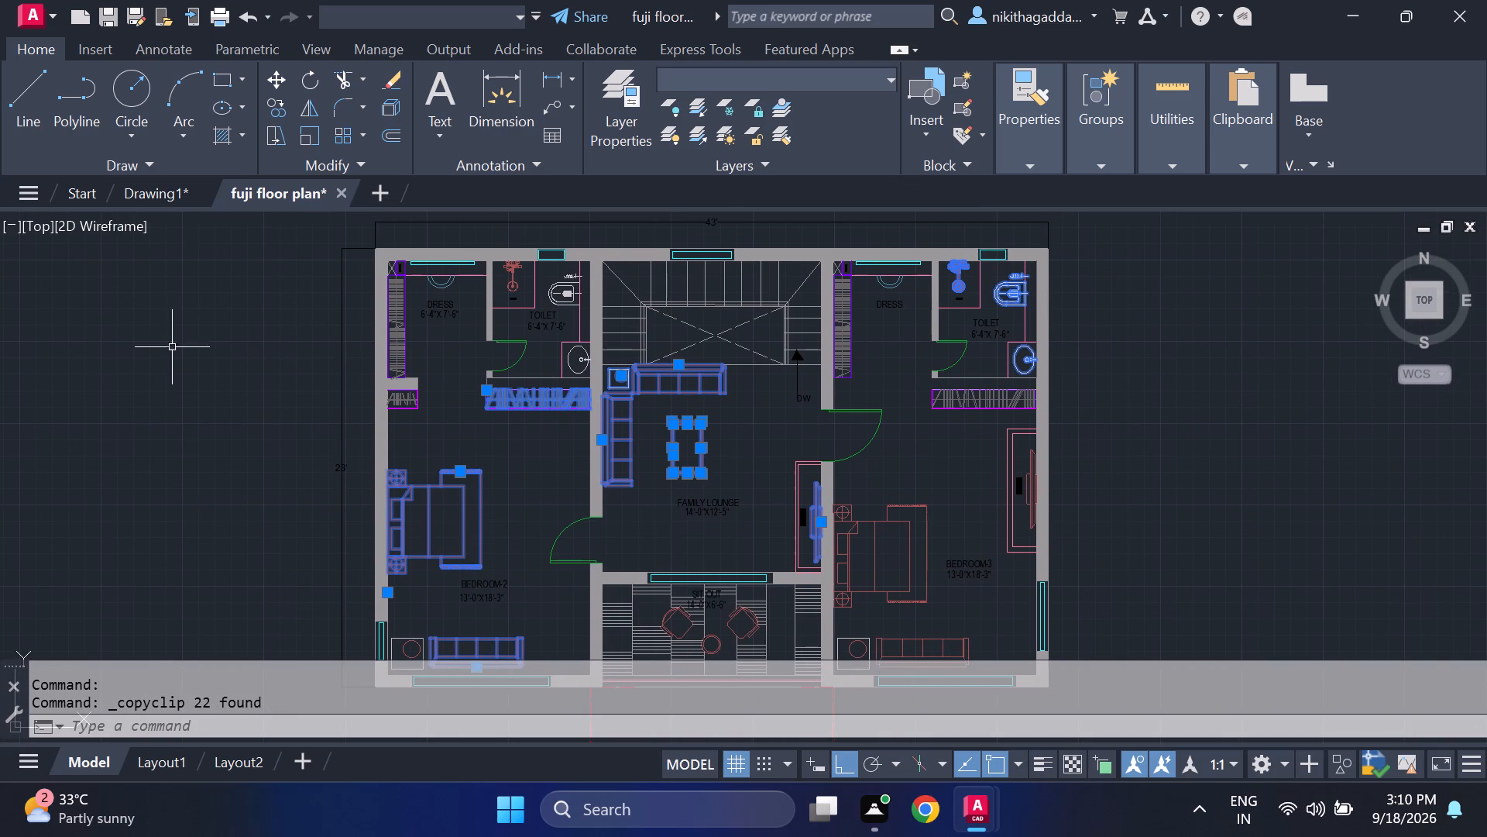
click(148, 195)
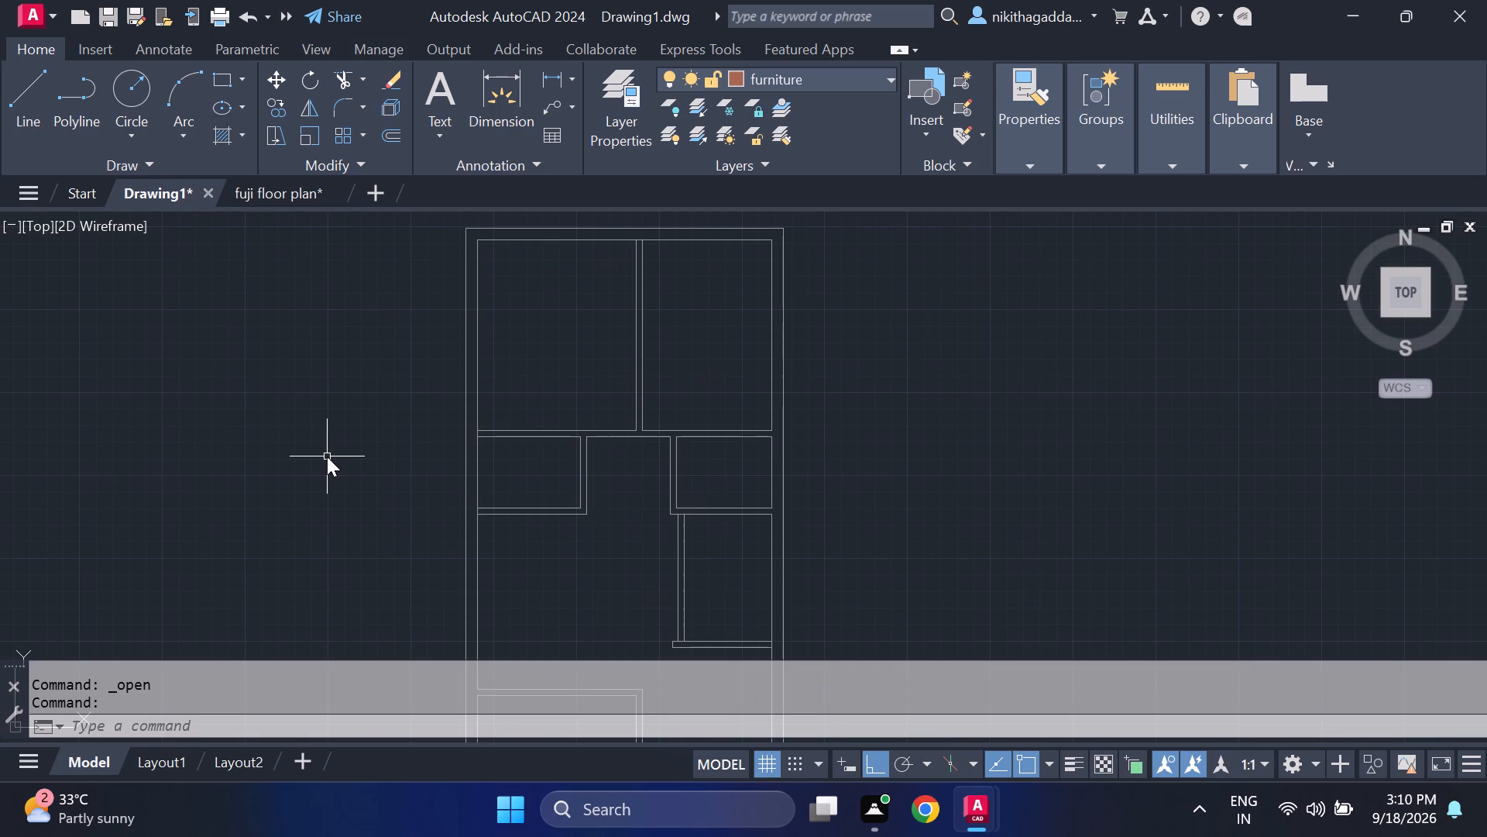
key(ctrl+v)
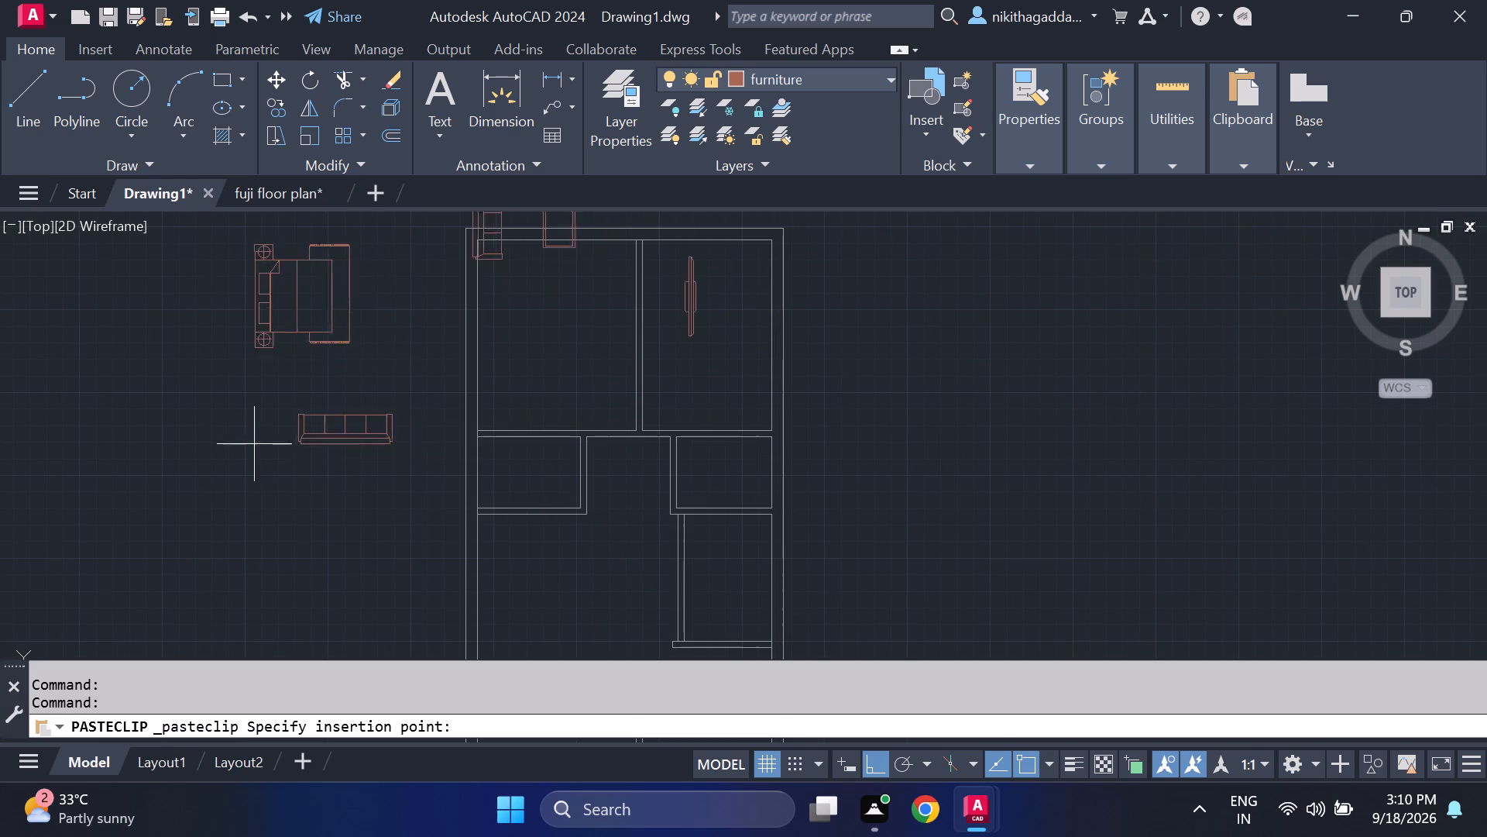
scroll(211, 478, down, 2)
middle_drag(141, 487, 418, 536)
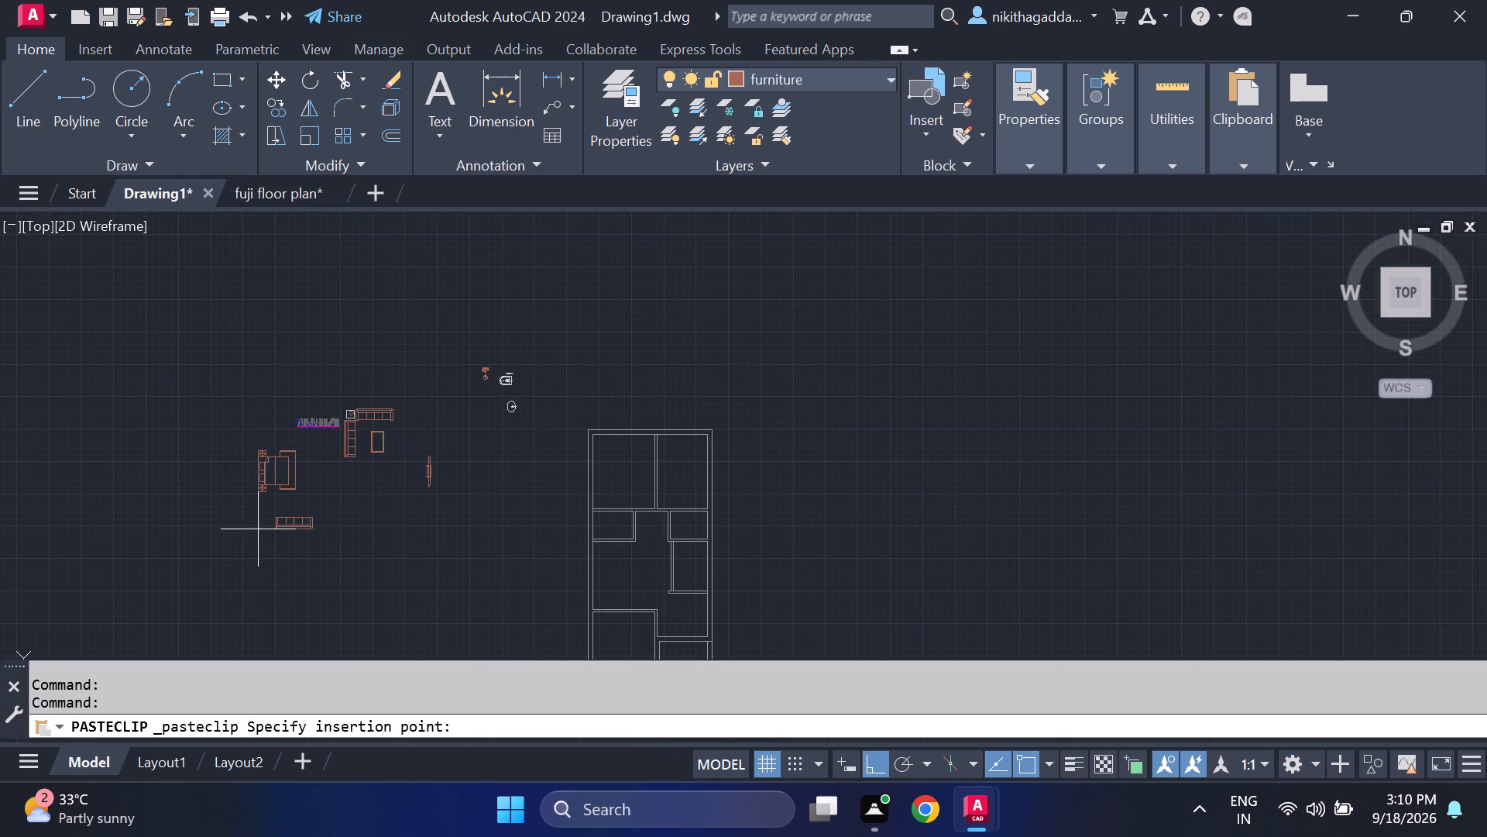
click(258, 529)
key(Escape)
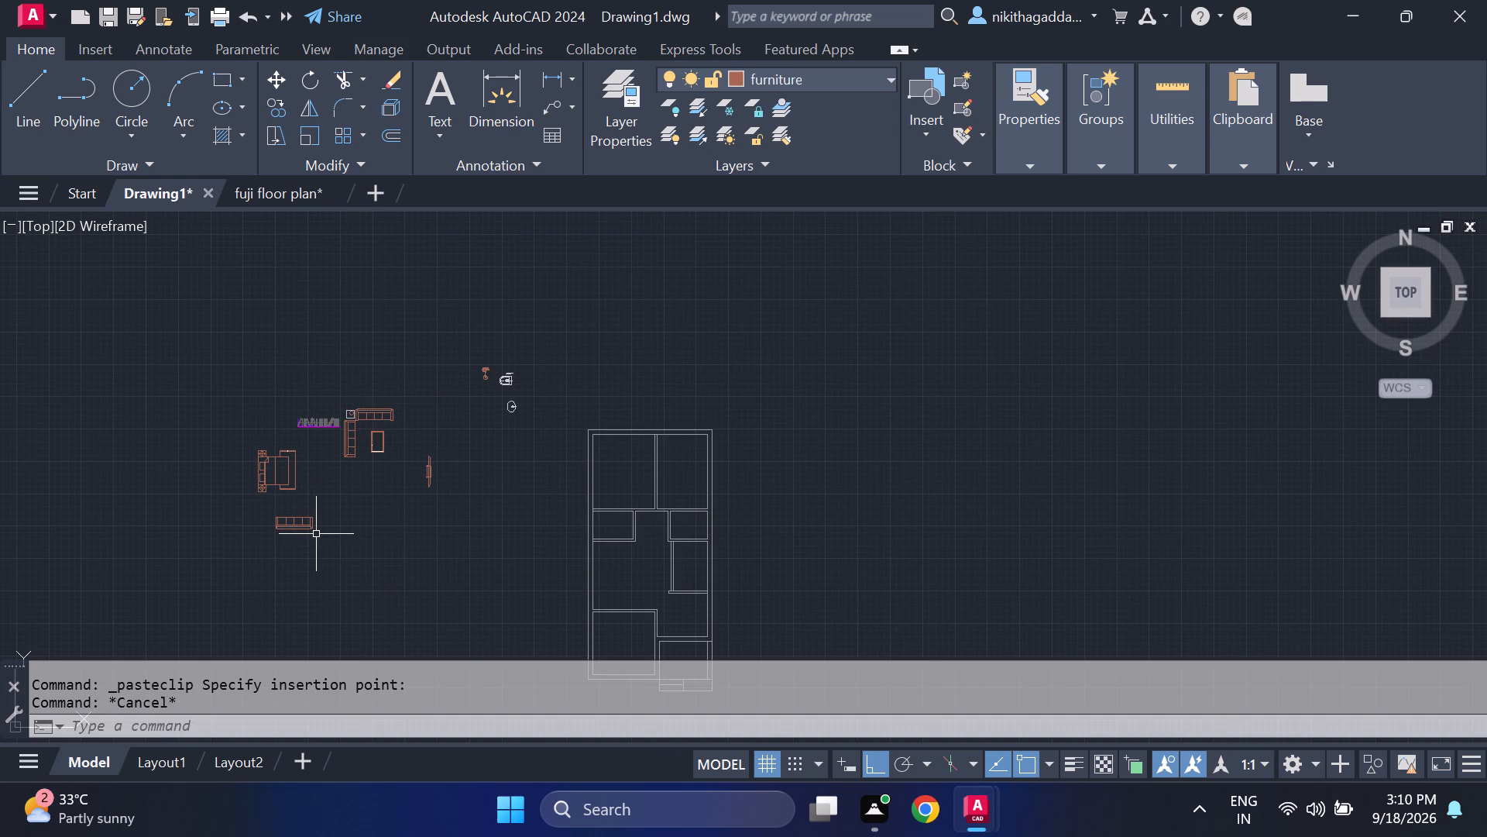
Delete the stray short vertical line in the fringe along the upper edge of the pasted bed's rug.
scroll(441, 424, up, 1)
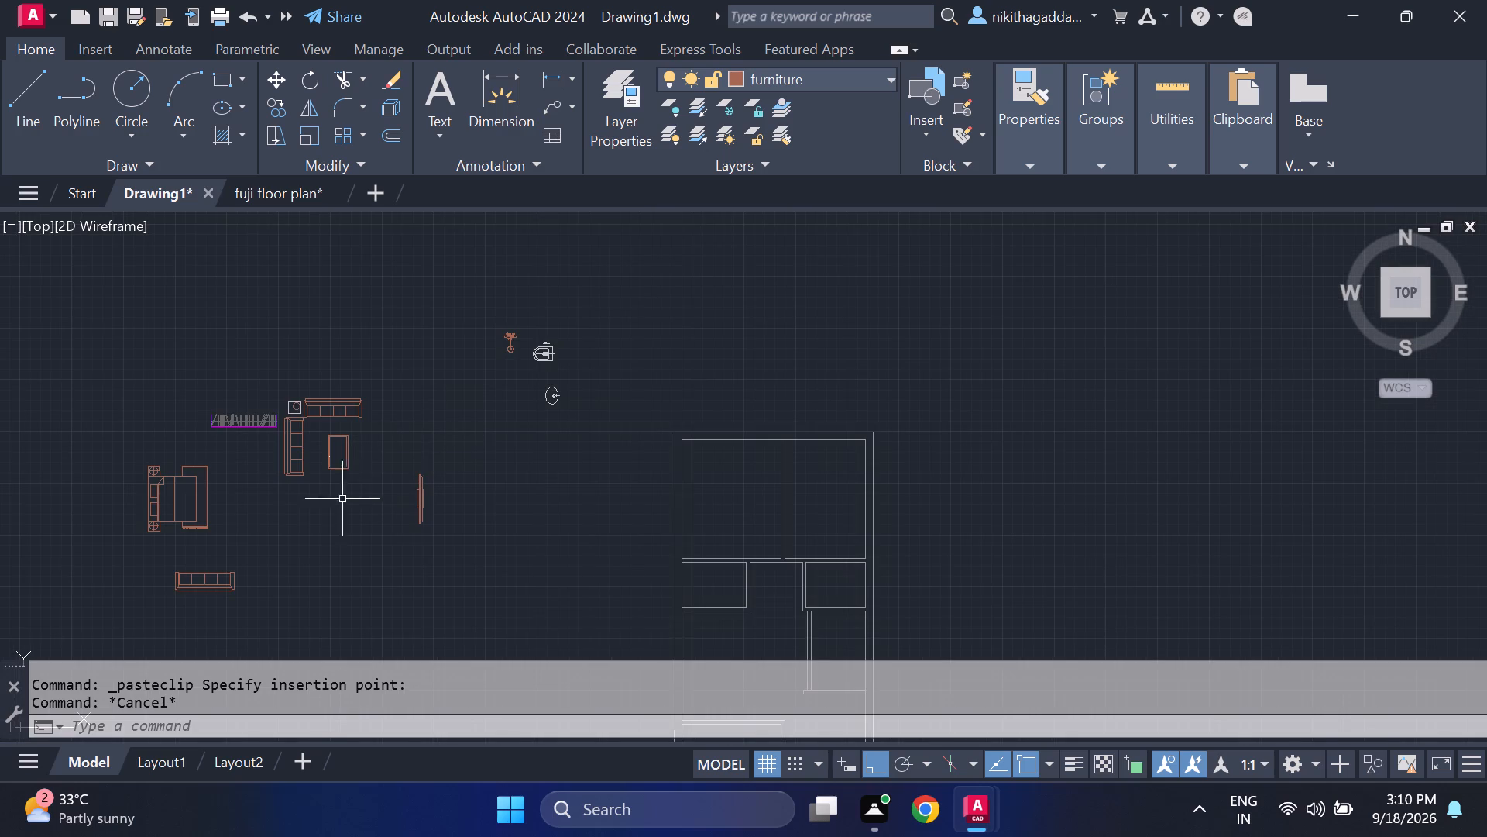
middle_drag(249, 463, 498, 375)
scroll(417, 433, up, 3)
scroll(495, 374, down, 1)
middle_drag(497, 378, 519, 429)
scroll(531, 324, up, 3)
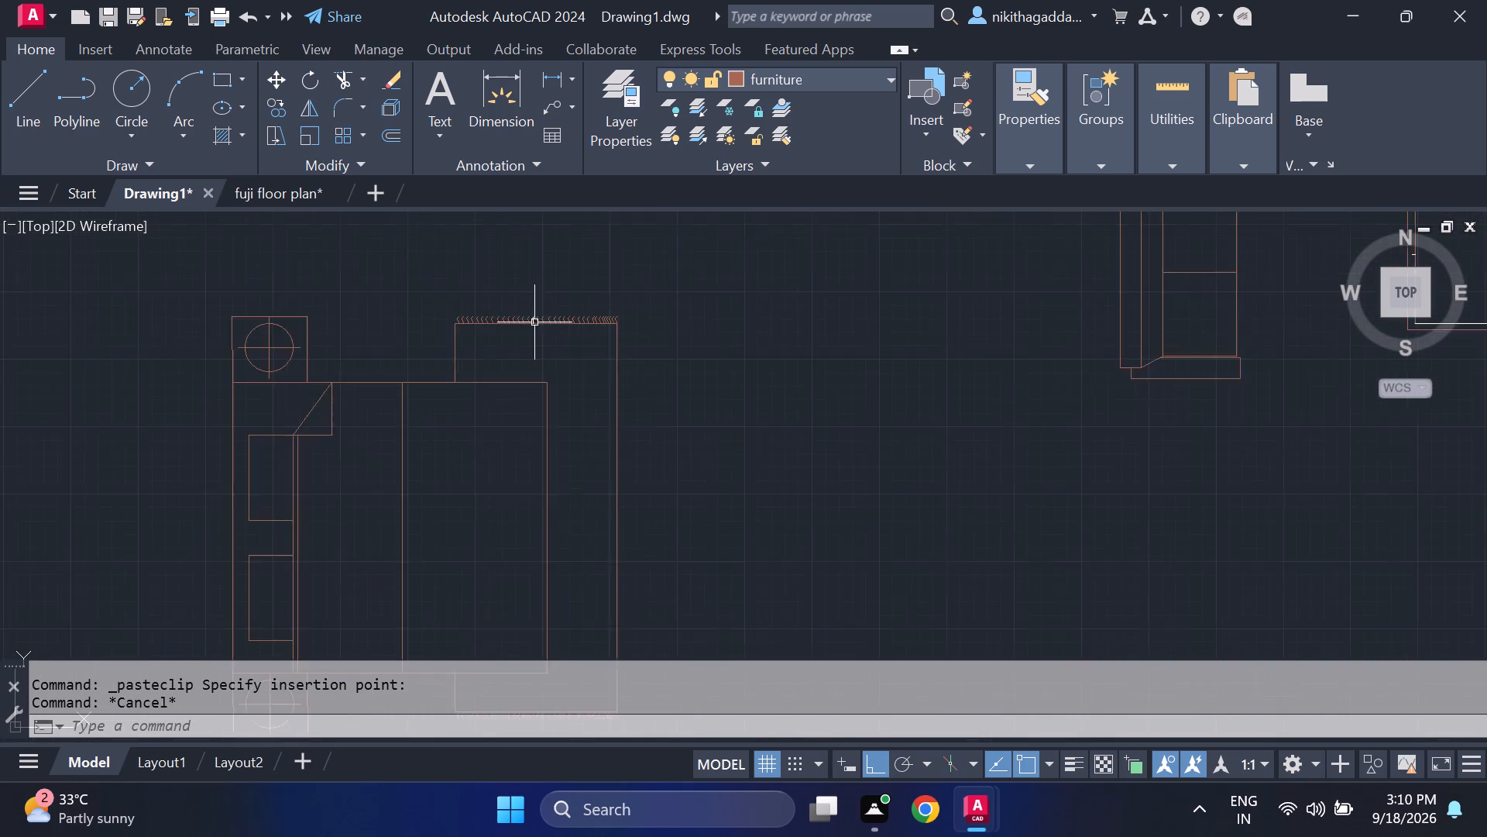
scroll(546, 303, up, 3)
scroll(504, 367, up, 3)
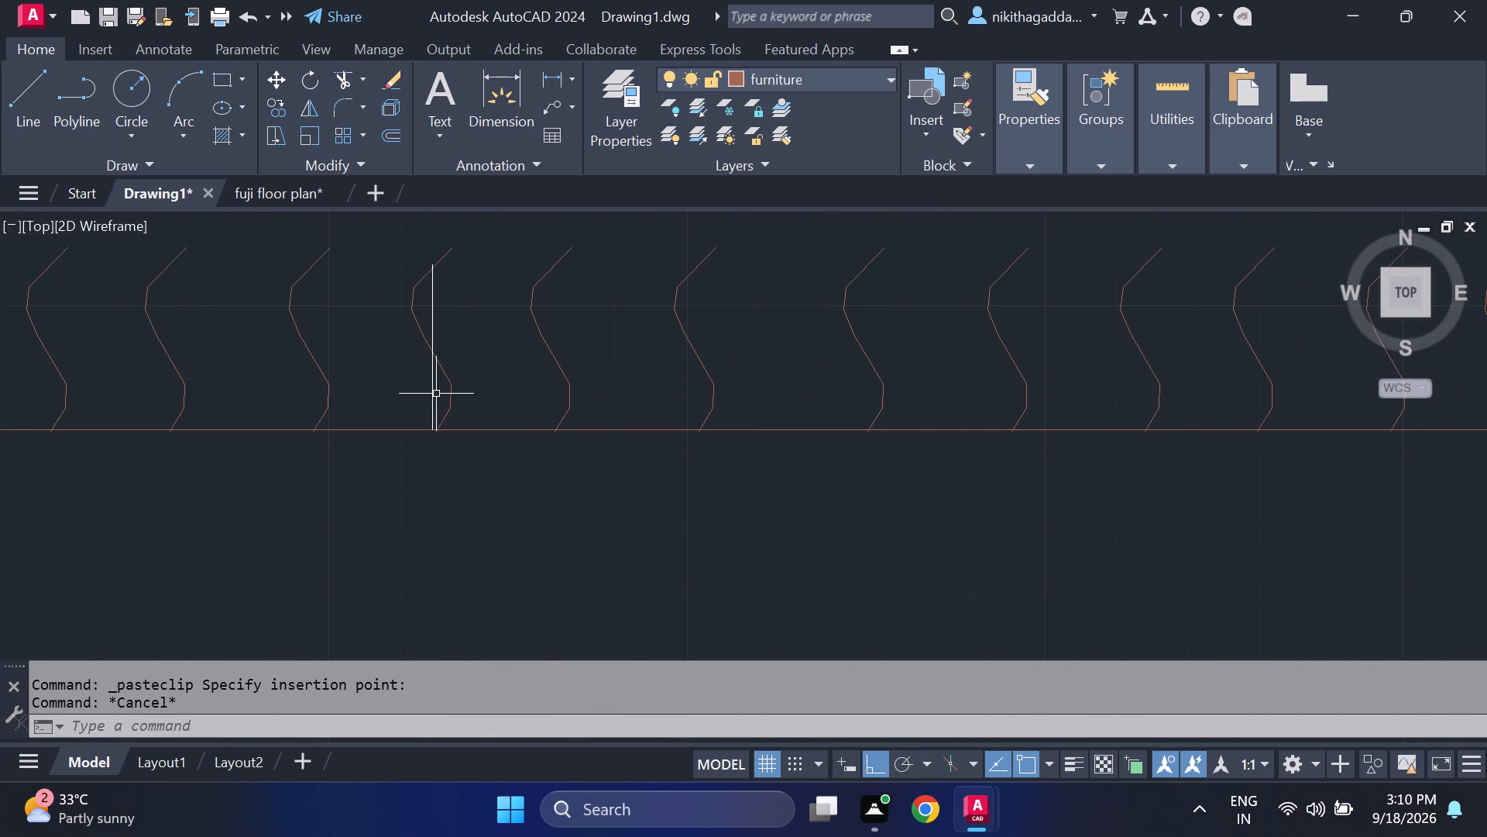
click(434, 394)
key(Delete)
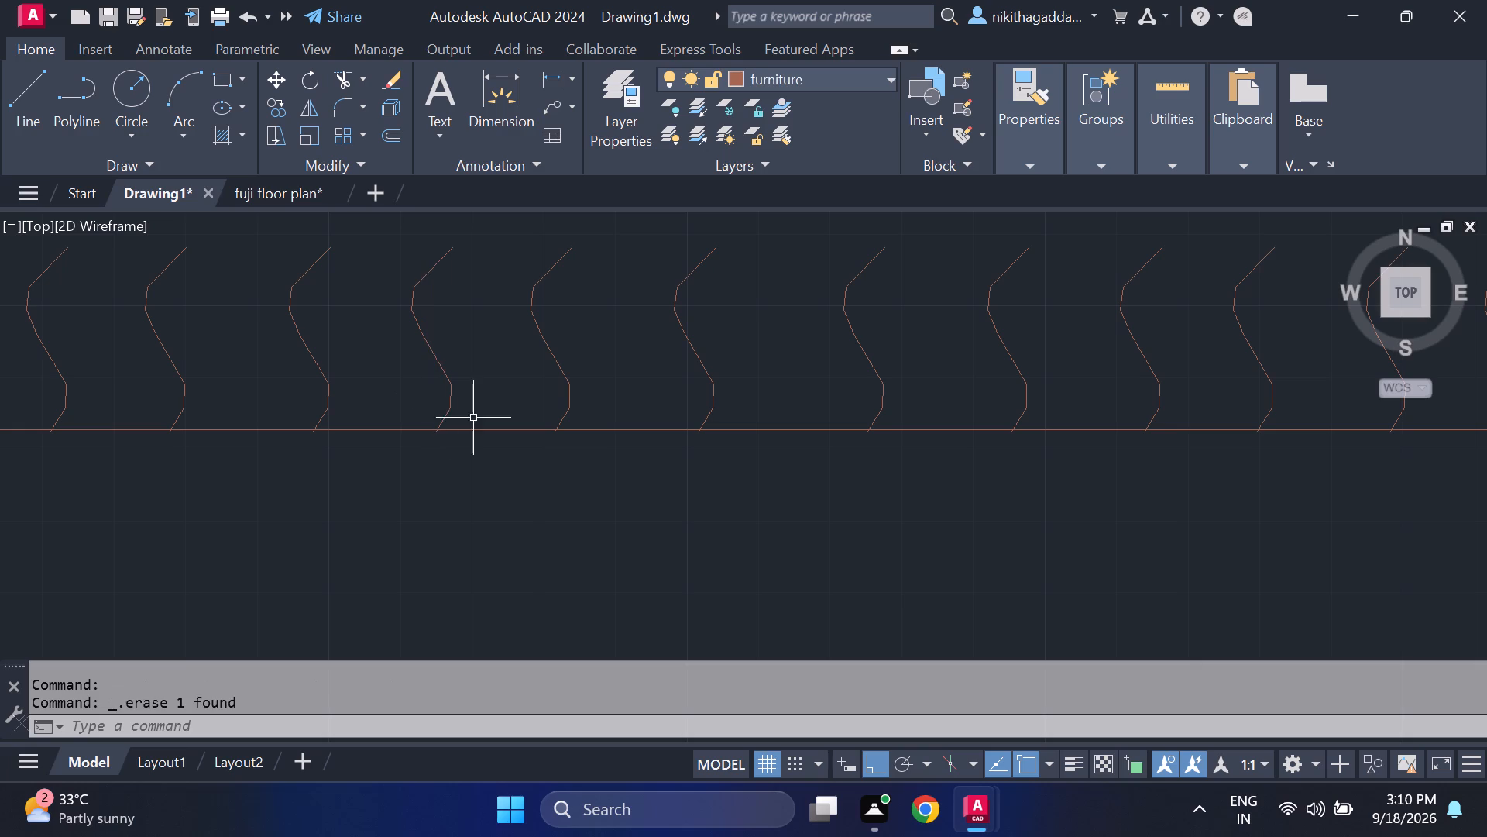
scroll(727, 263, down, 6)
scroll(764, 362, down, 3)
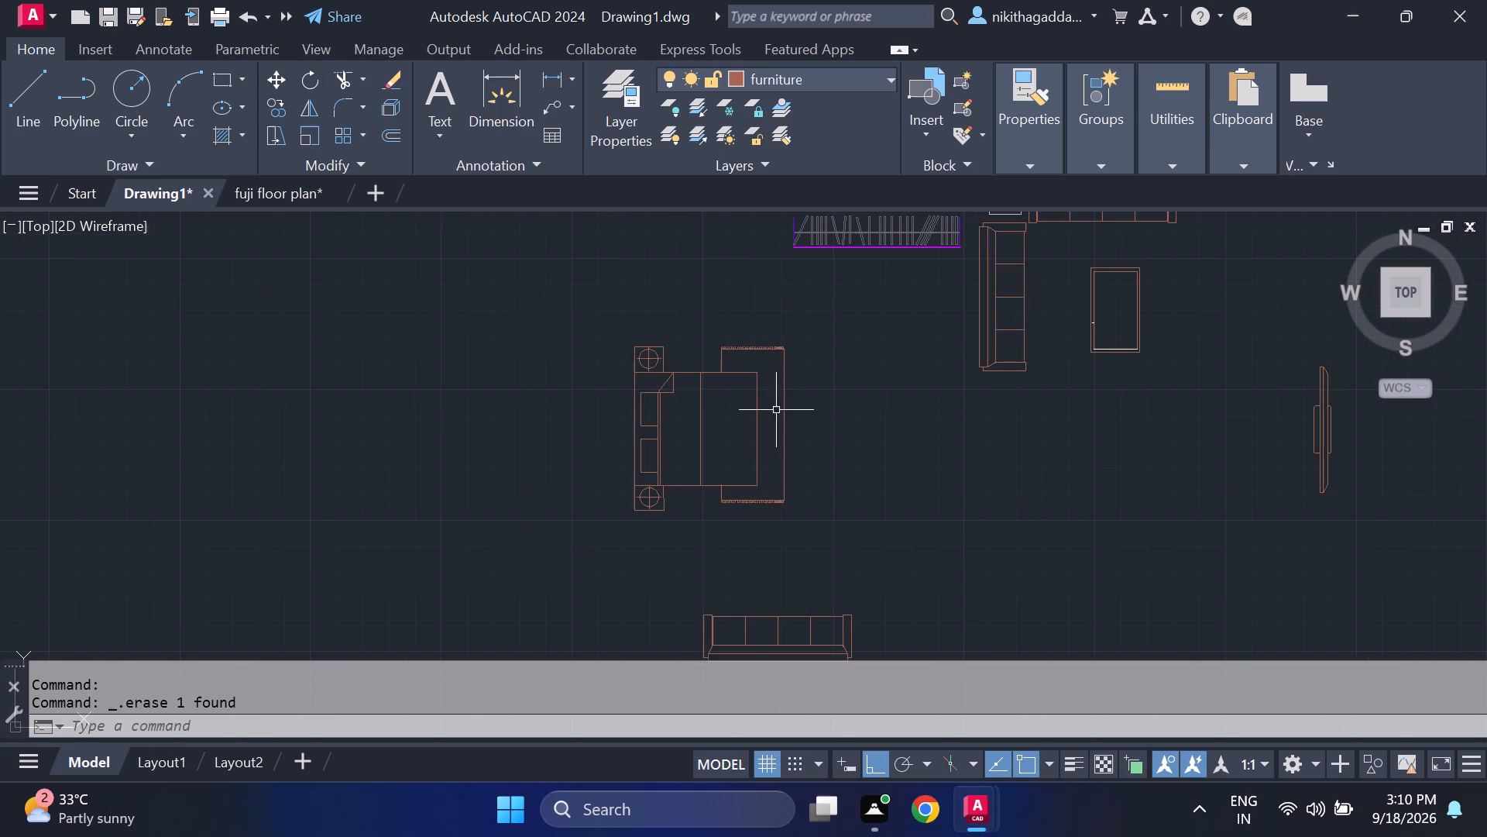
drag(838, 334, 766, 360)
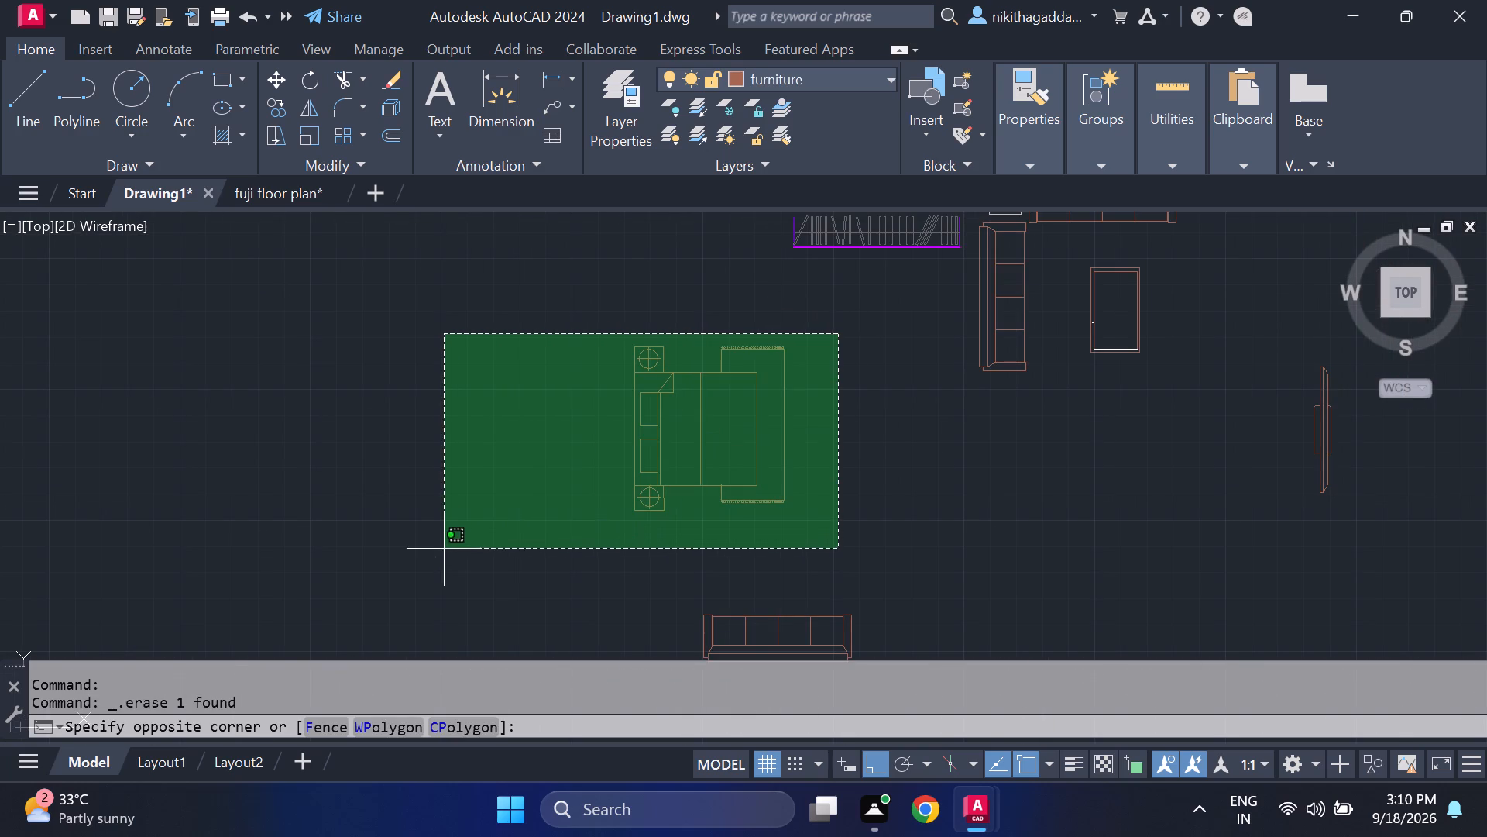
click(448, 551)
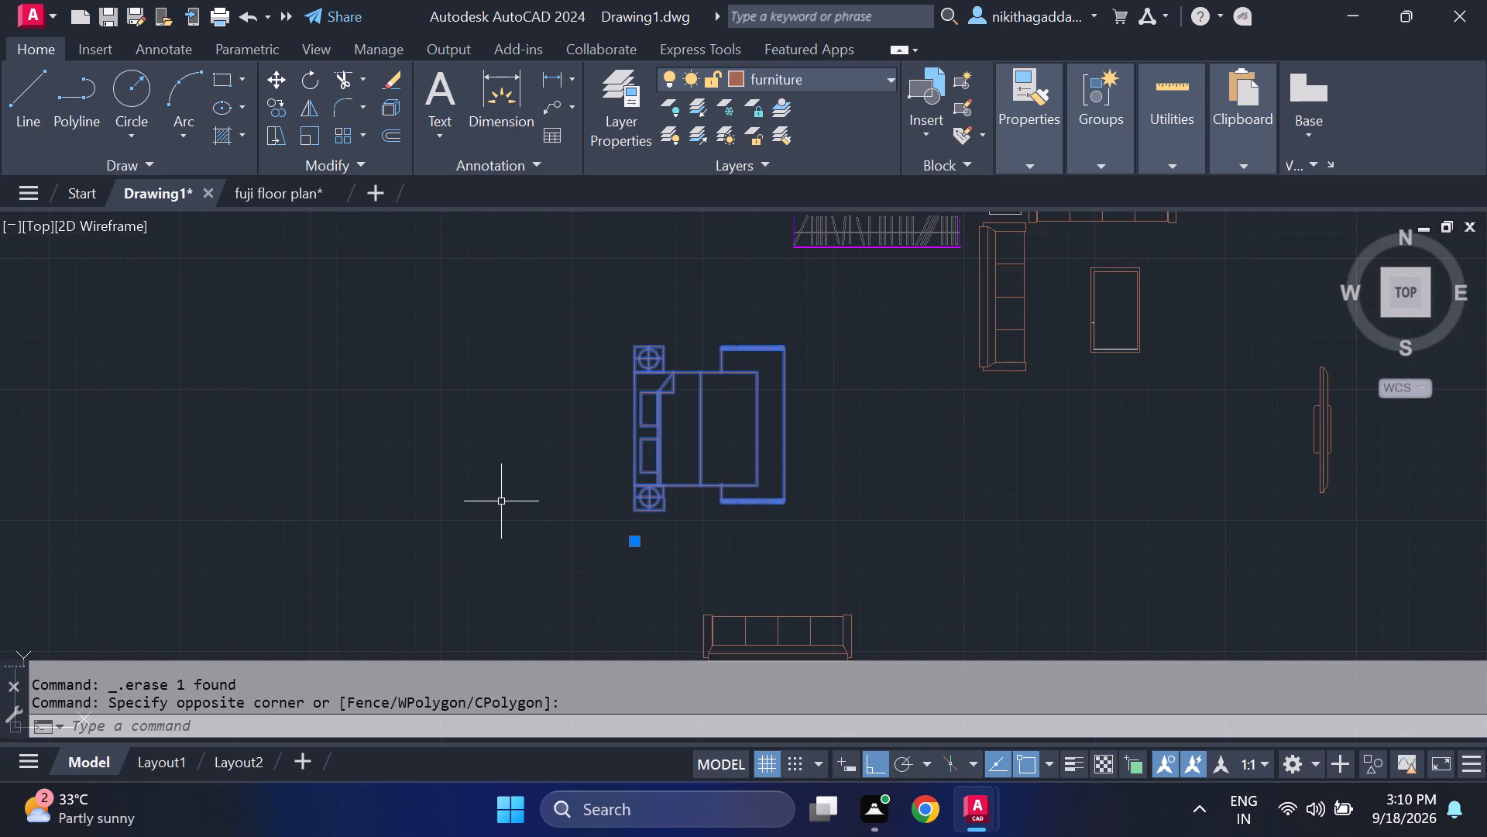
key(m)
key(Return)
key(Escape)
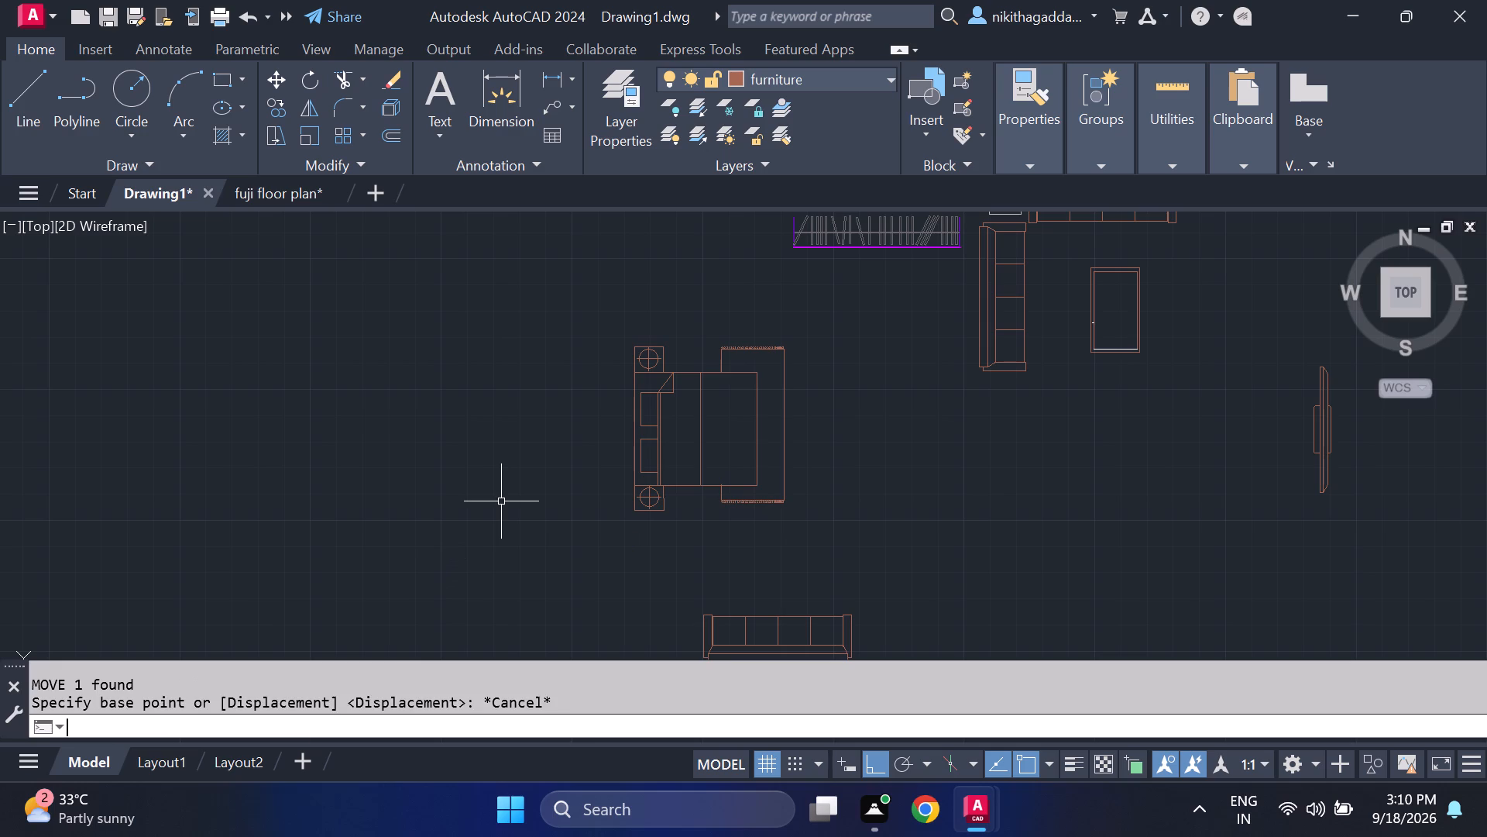
Mirror the pasted double bed set about a vertical line just east of it, keeping the original.
drag(778, 321, 754, 336)
click(470, 519)
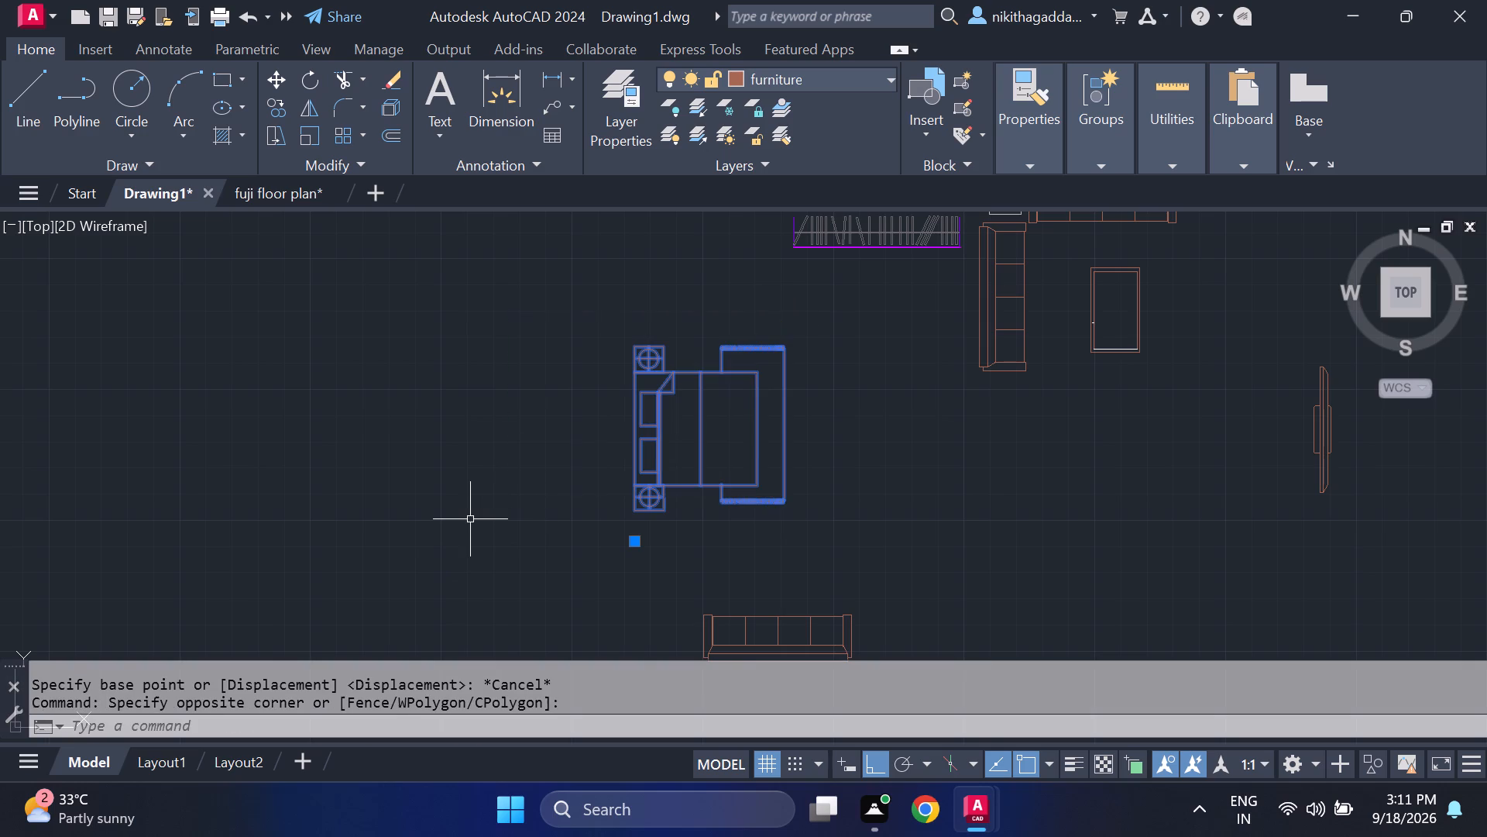
text(mi)
key(Return)
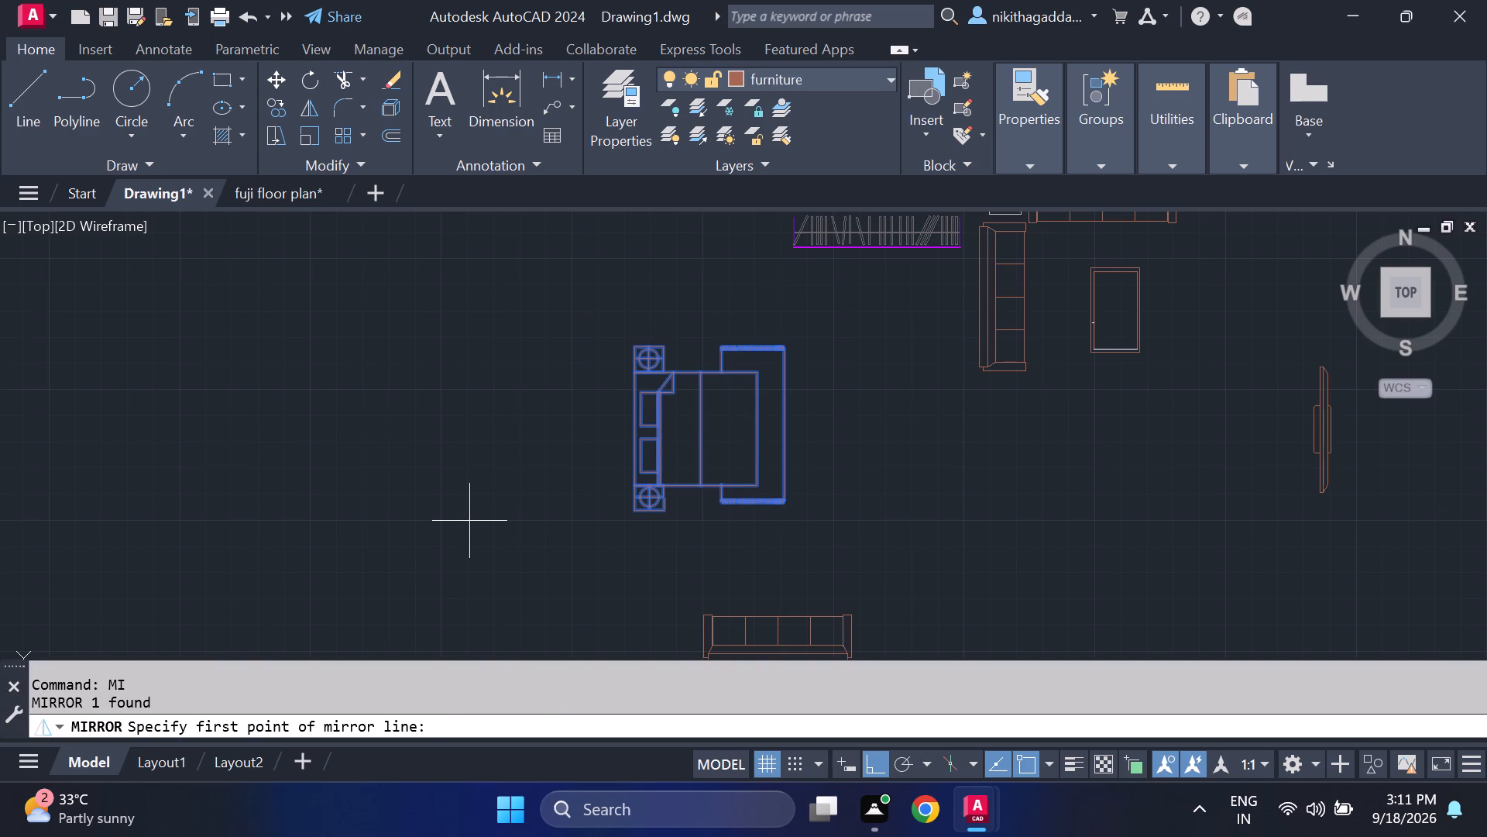
click(850, 336)
click(917, 598)
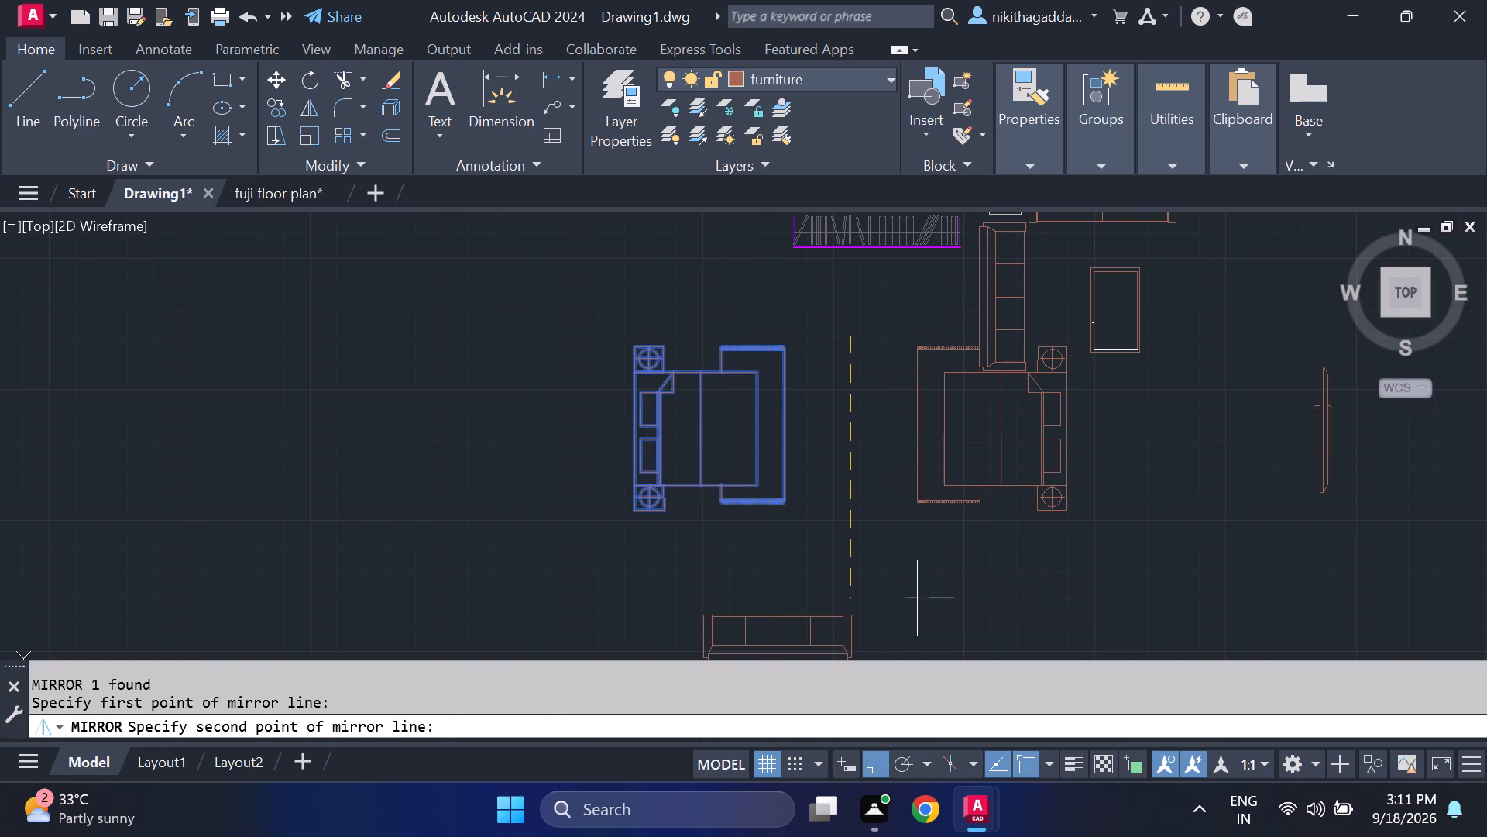
text(no)
key(Return)
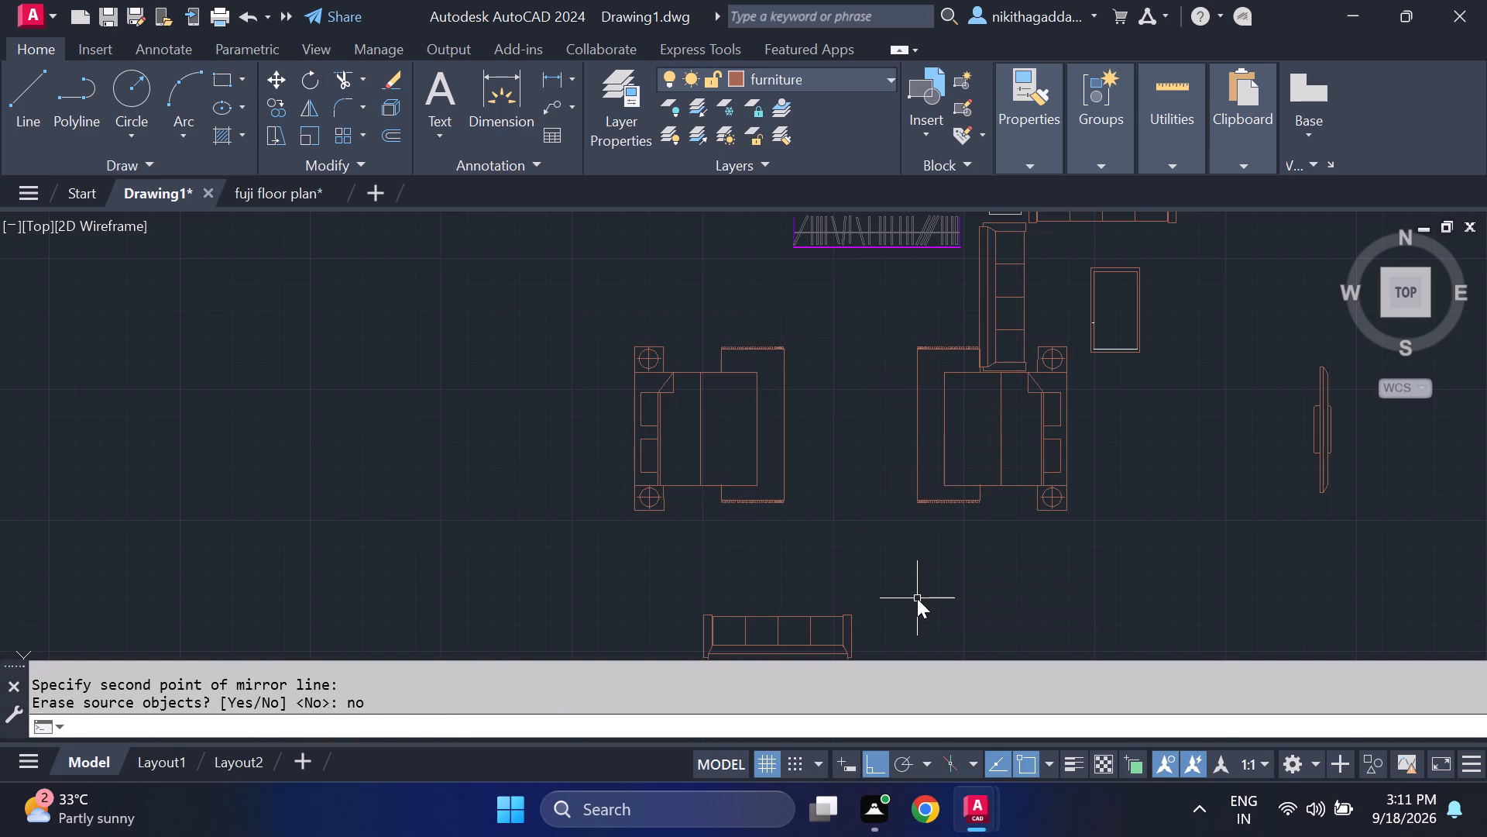
Move the original bed set into the plan's north-west room, with its headboard just inside the west outer wall and Ortho off.
click(825, 327)
click(402, 525)
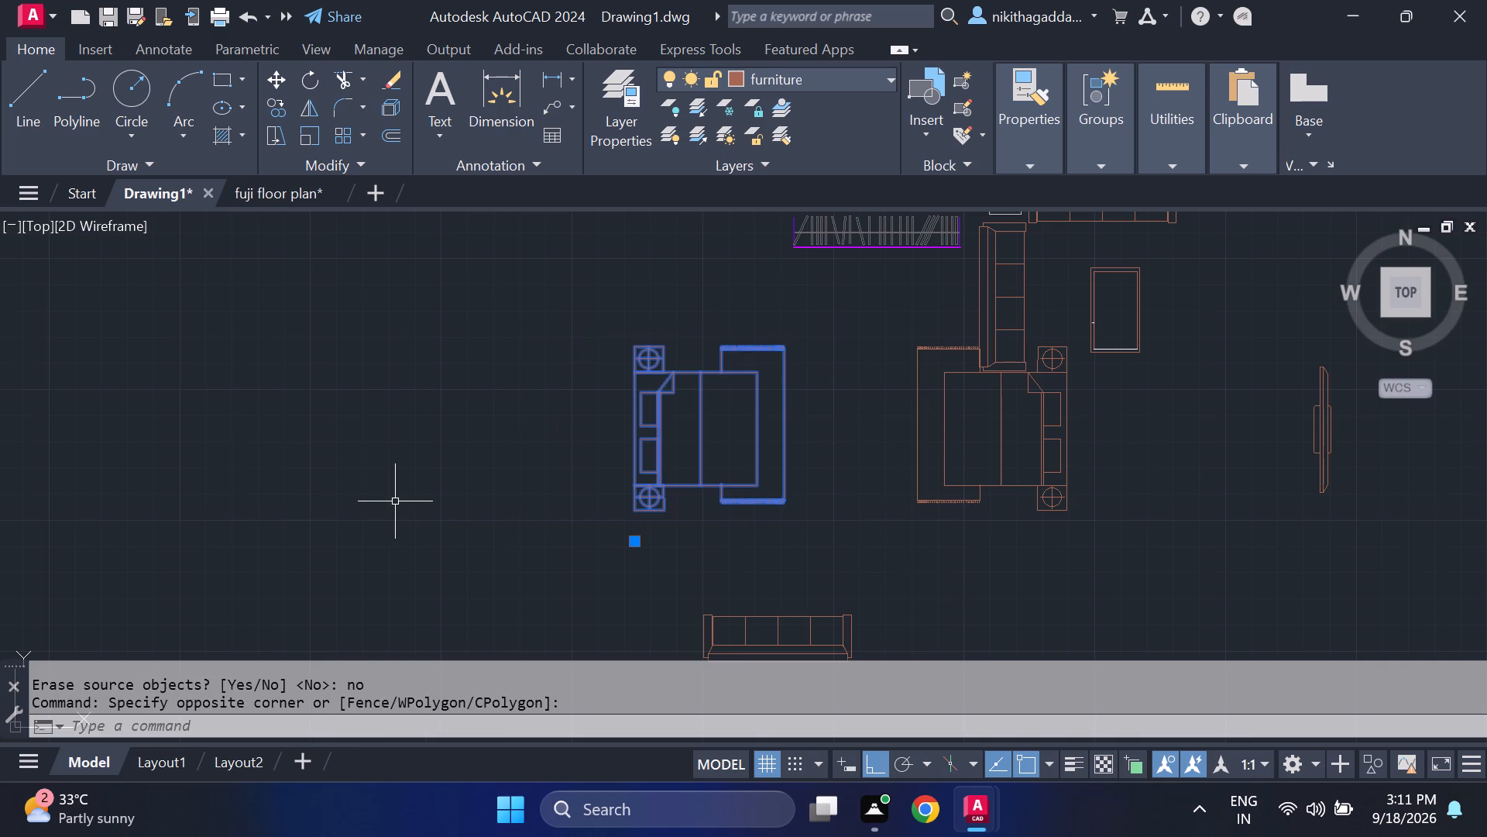
key(m)
key(Return)
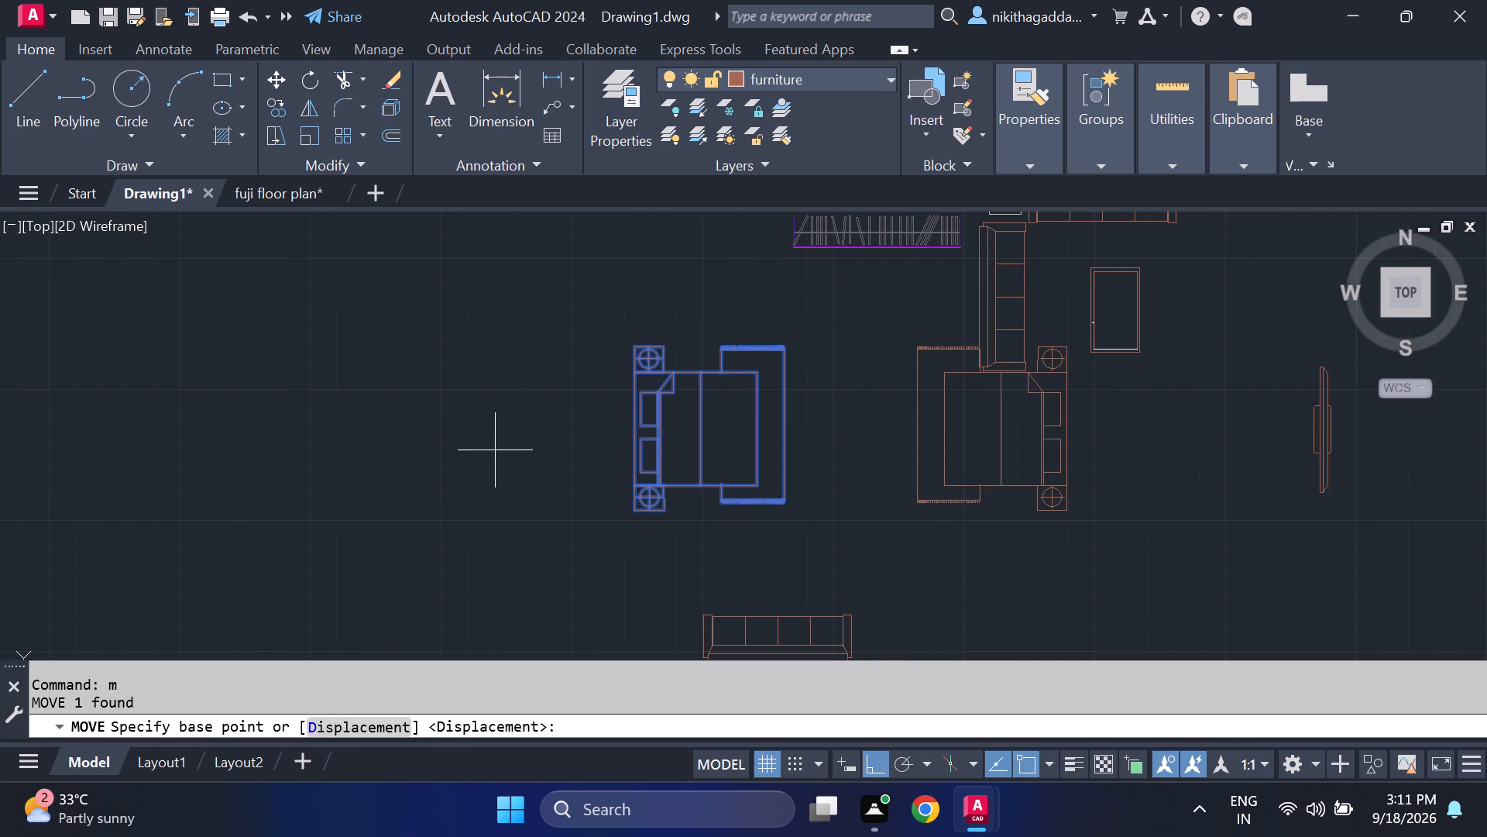
click(631, 428)
scroll(874, 408, down, 3)
middle_drag(538, 411, 68, 411)
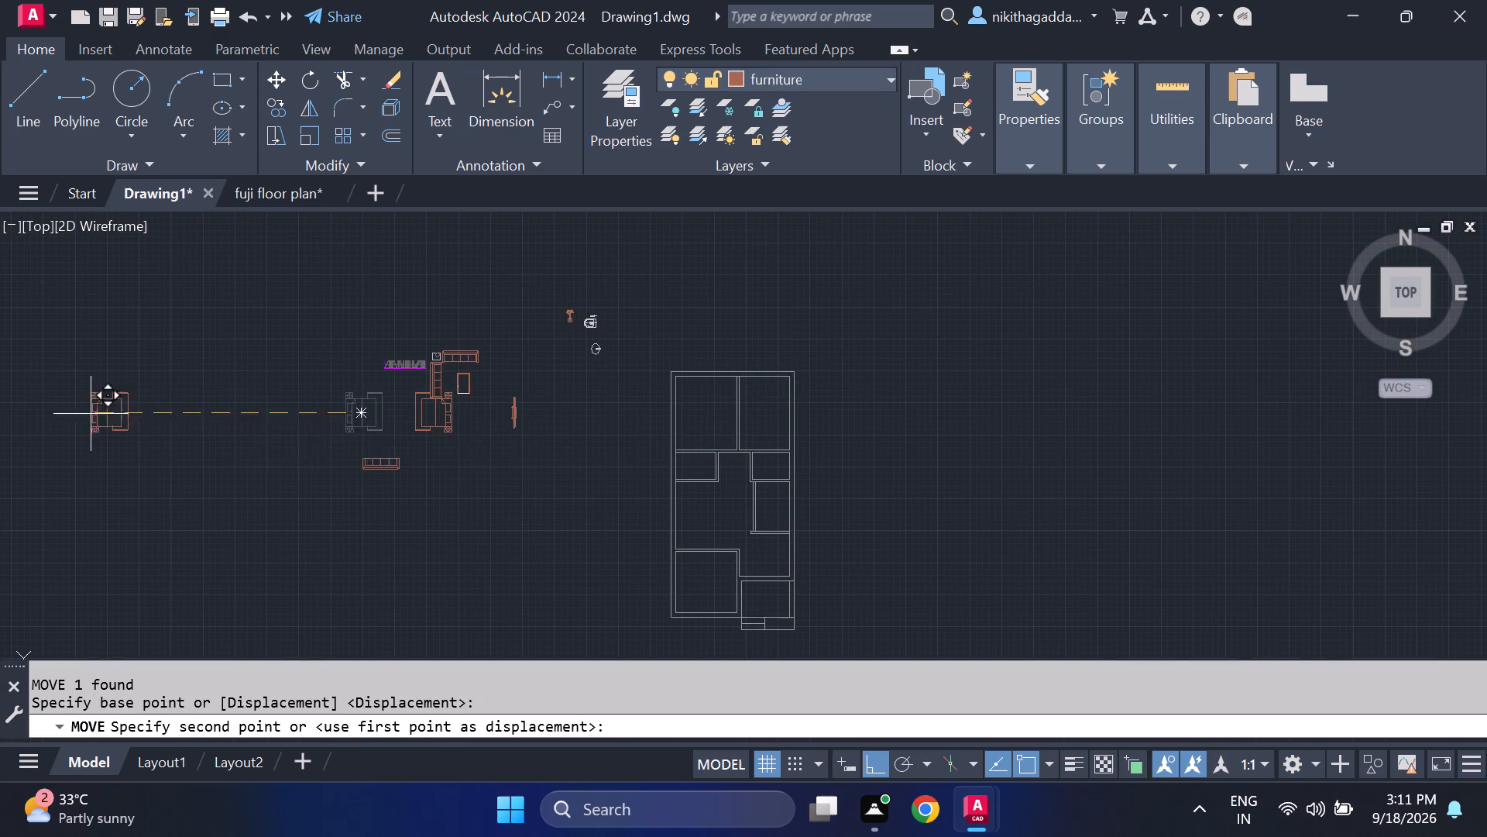
scroll(701, 415, up, 3)
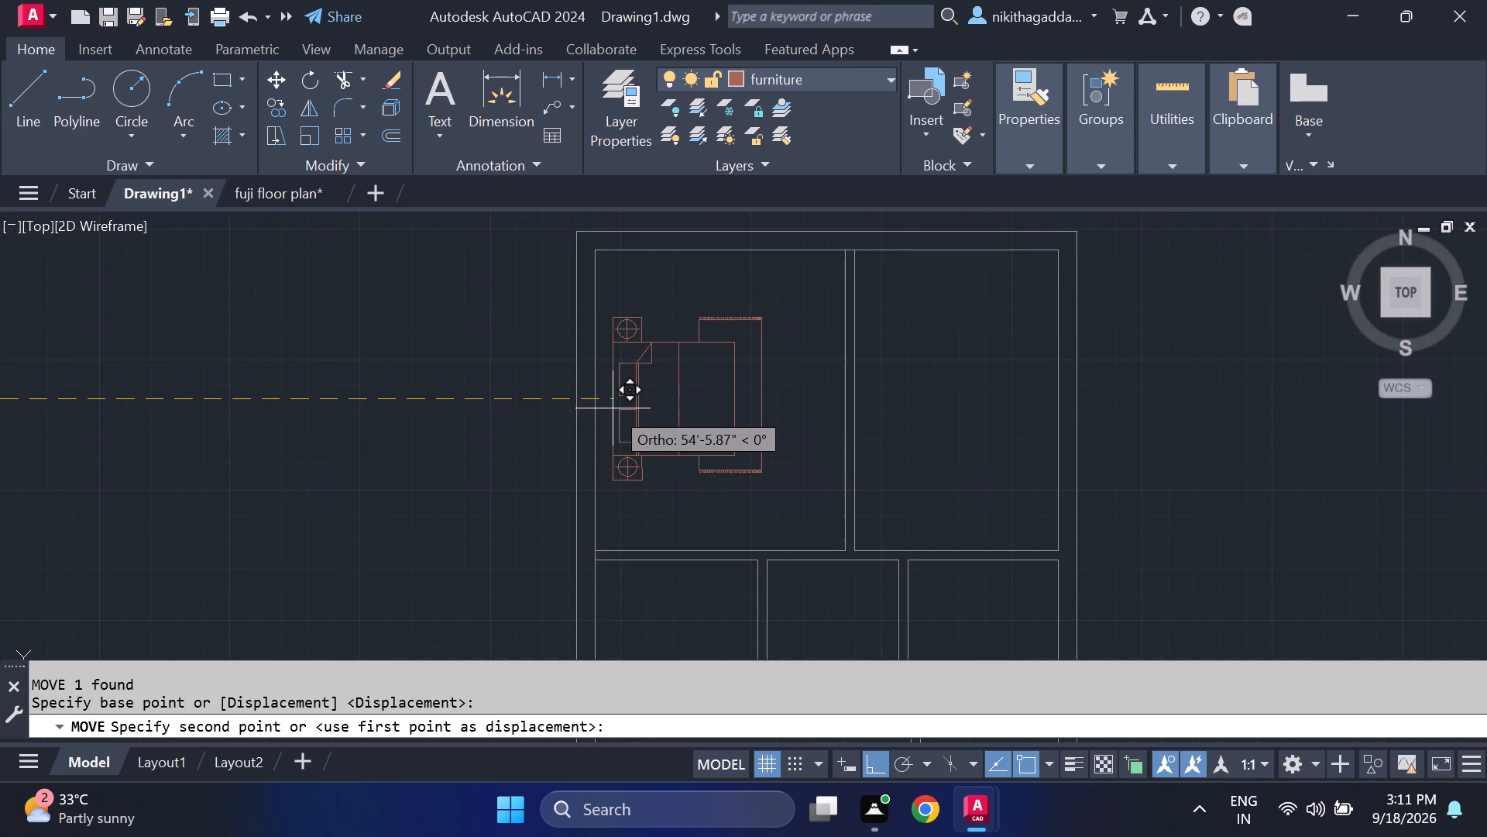
key(F8)
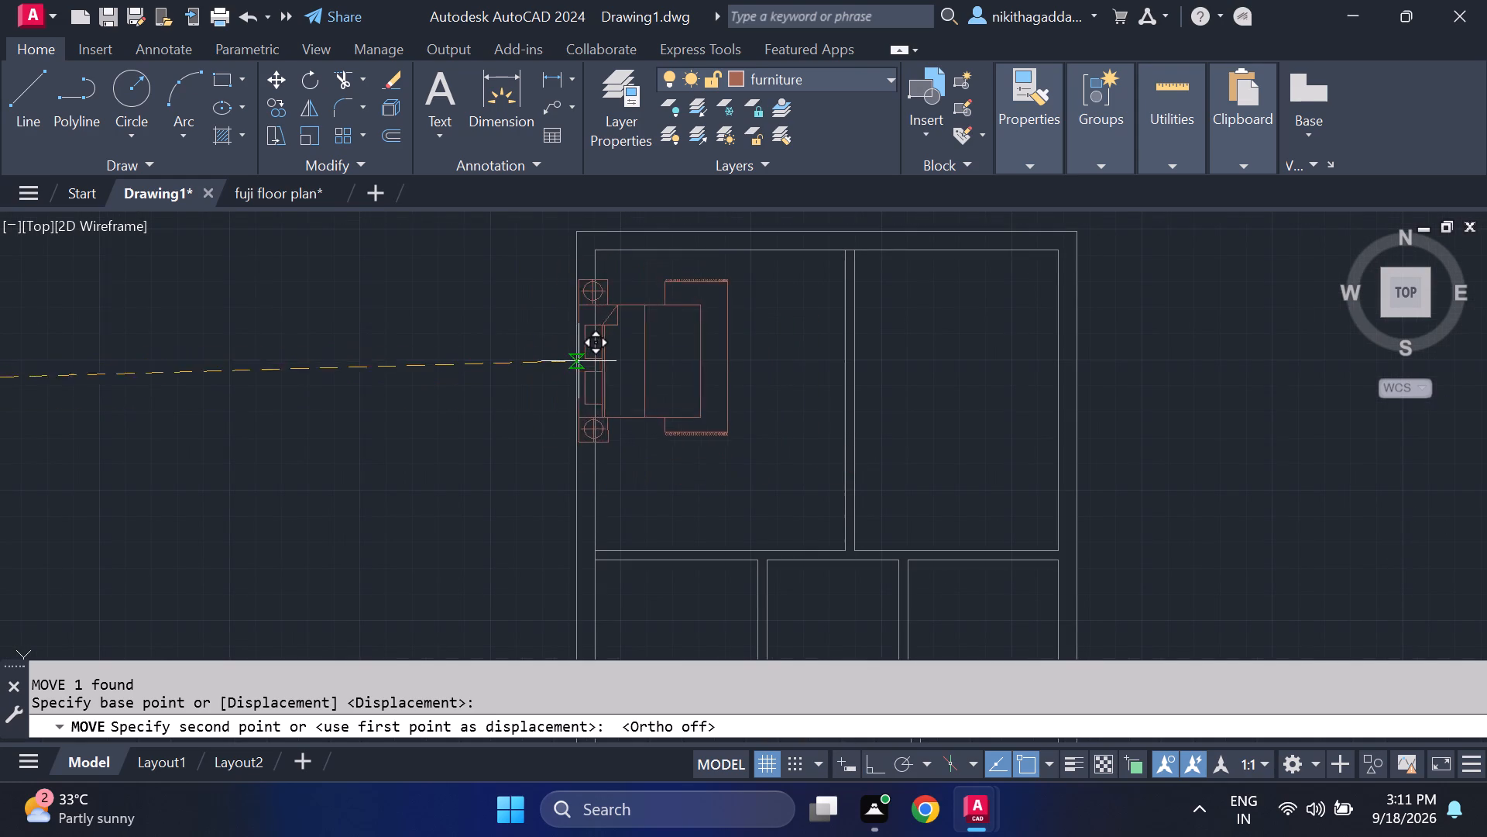
scroll(625, 370, up, 1)
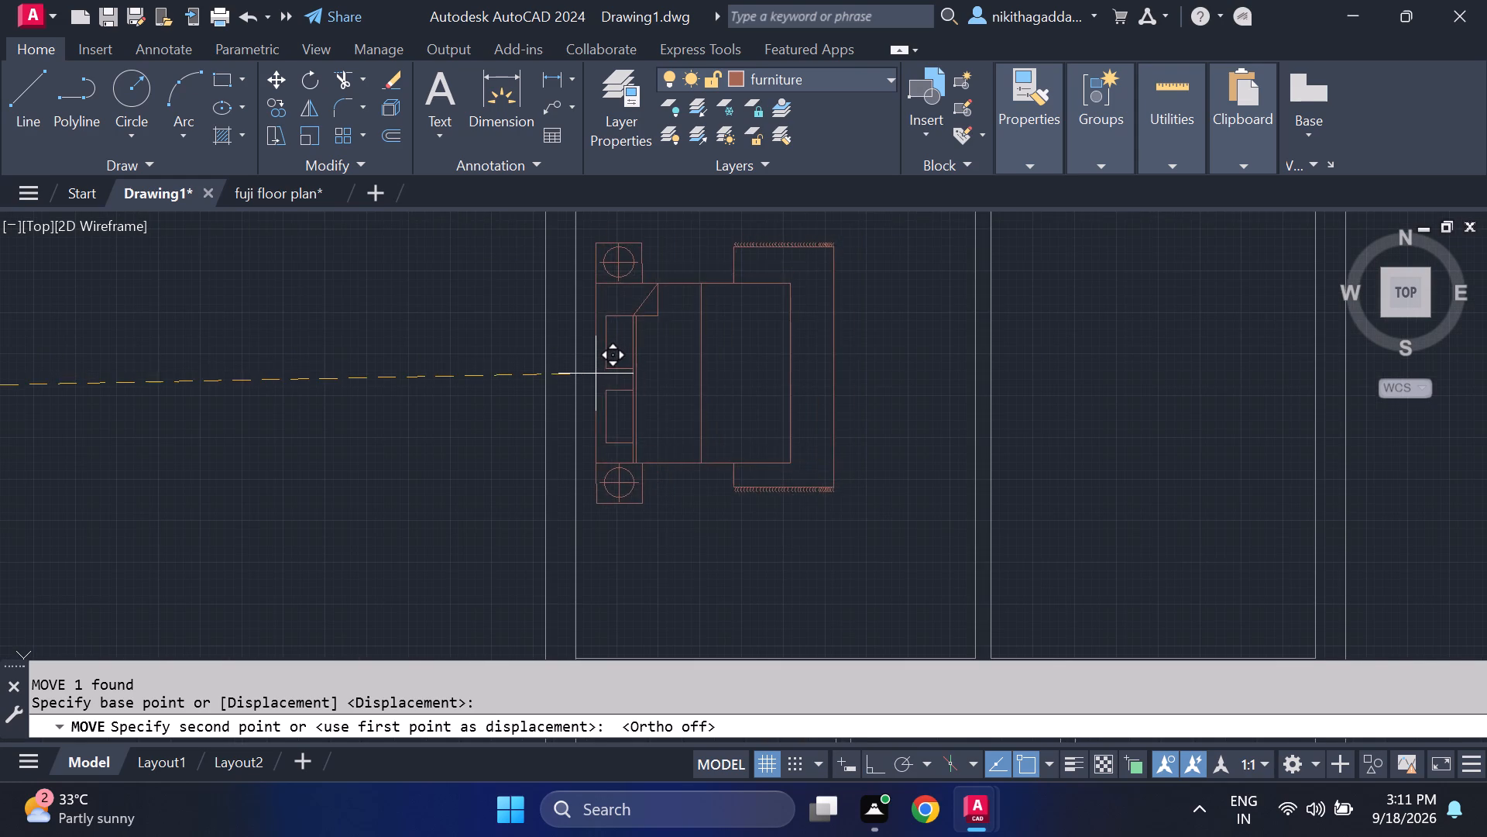
scroll(596, 374, down, 1)
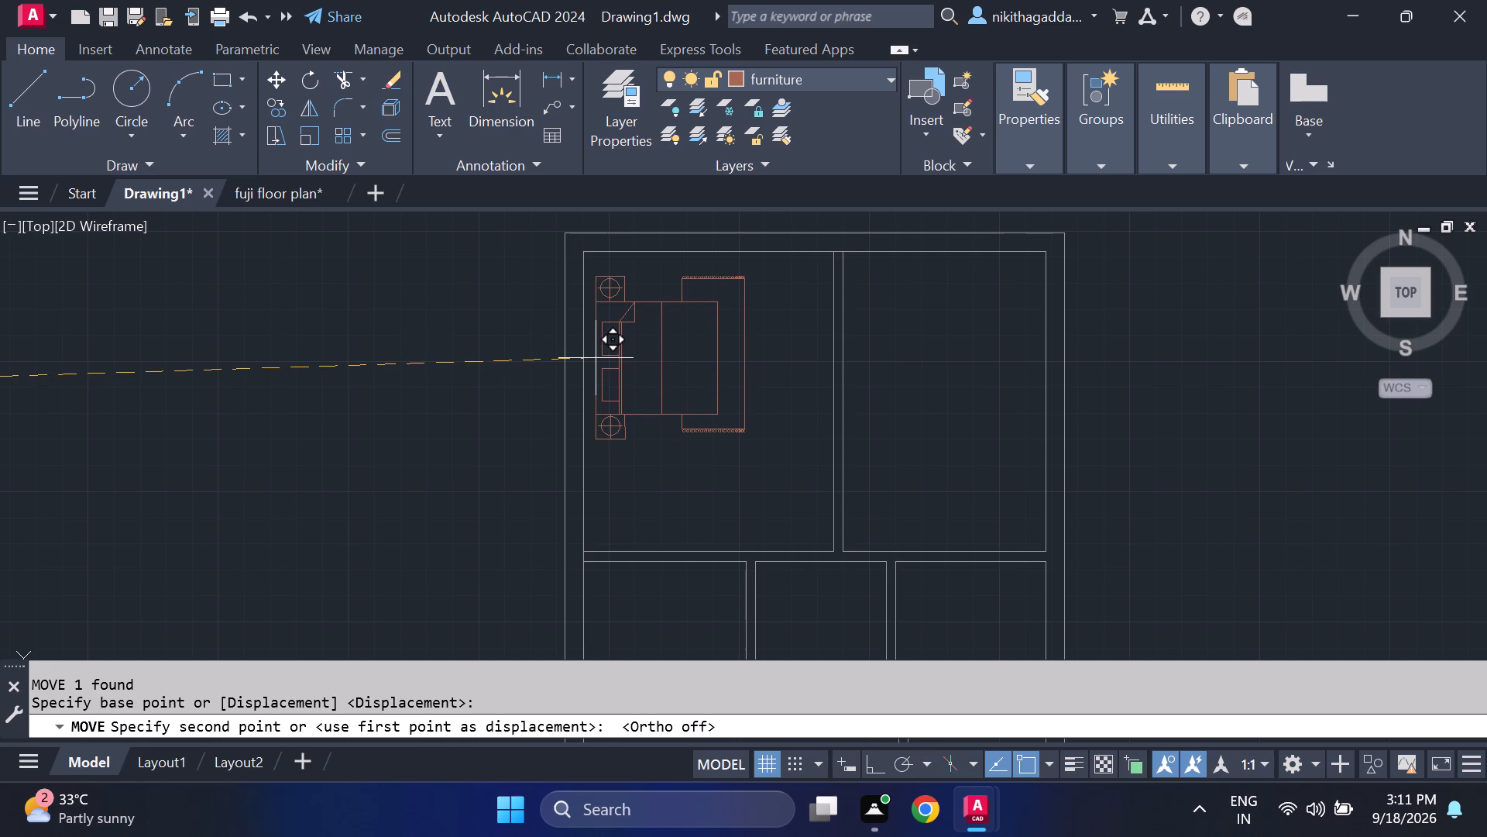
scroll(592, 360, up, 1)
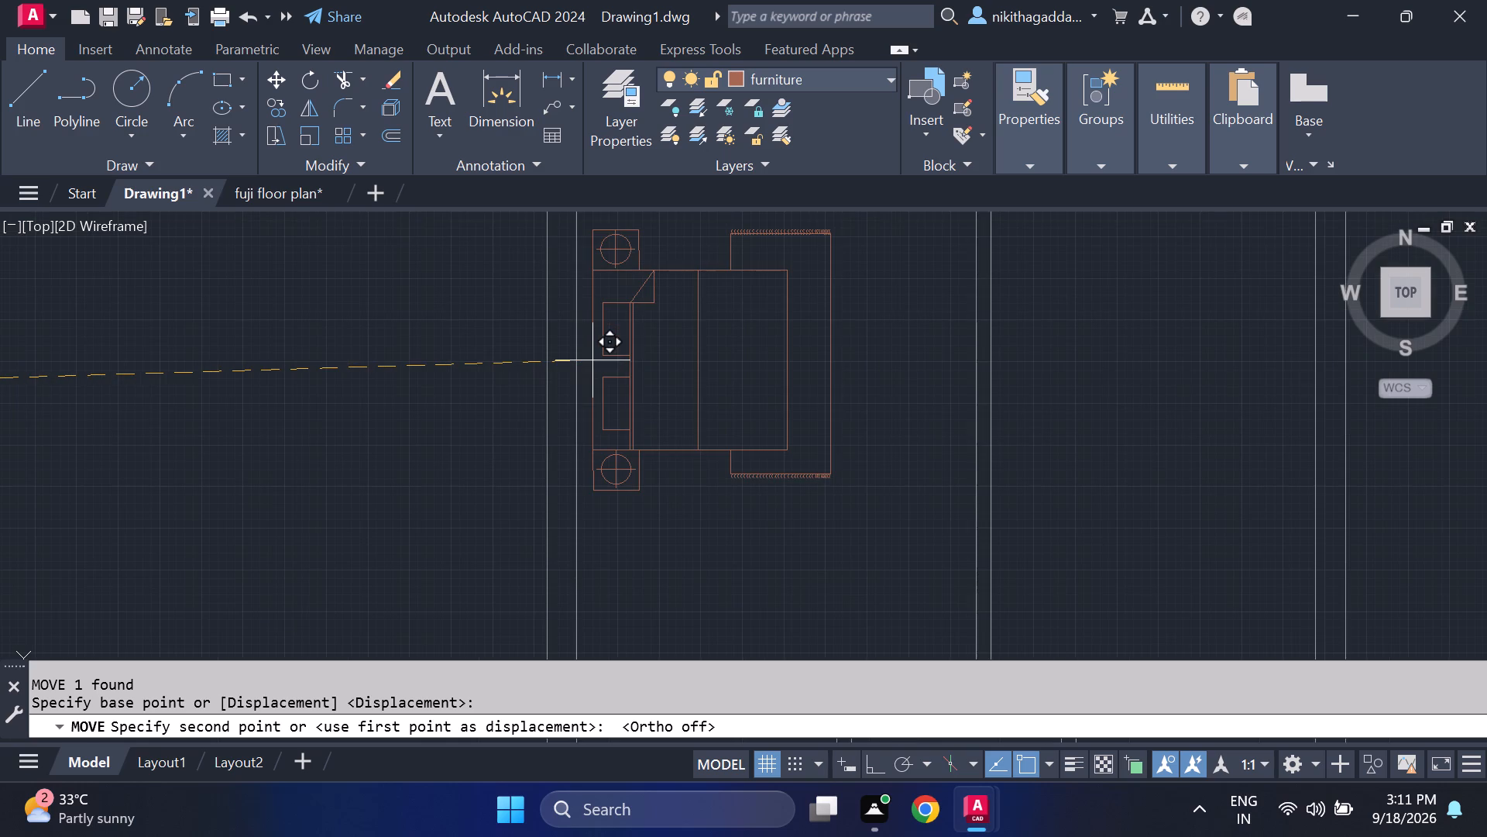
click(592, 360)
Move the mirrored double bed set into the plan's north-east room, with its headboard just inside the east outer wall.
scroll(387, 415, down, 3)
middle_drag(269, 422, 858, 395)
scroll(658, 401, up, 2)
drag(715, 381, 699, 389)
click(522, 433)
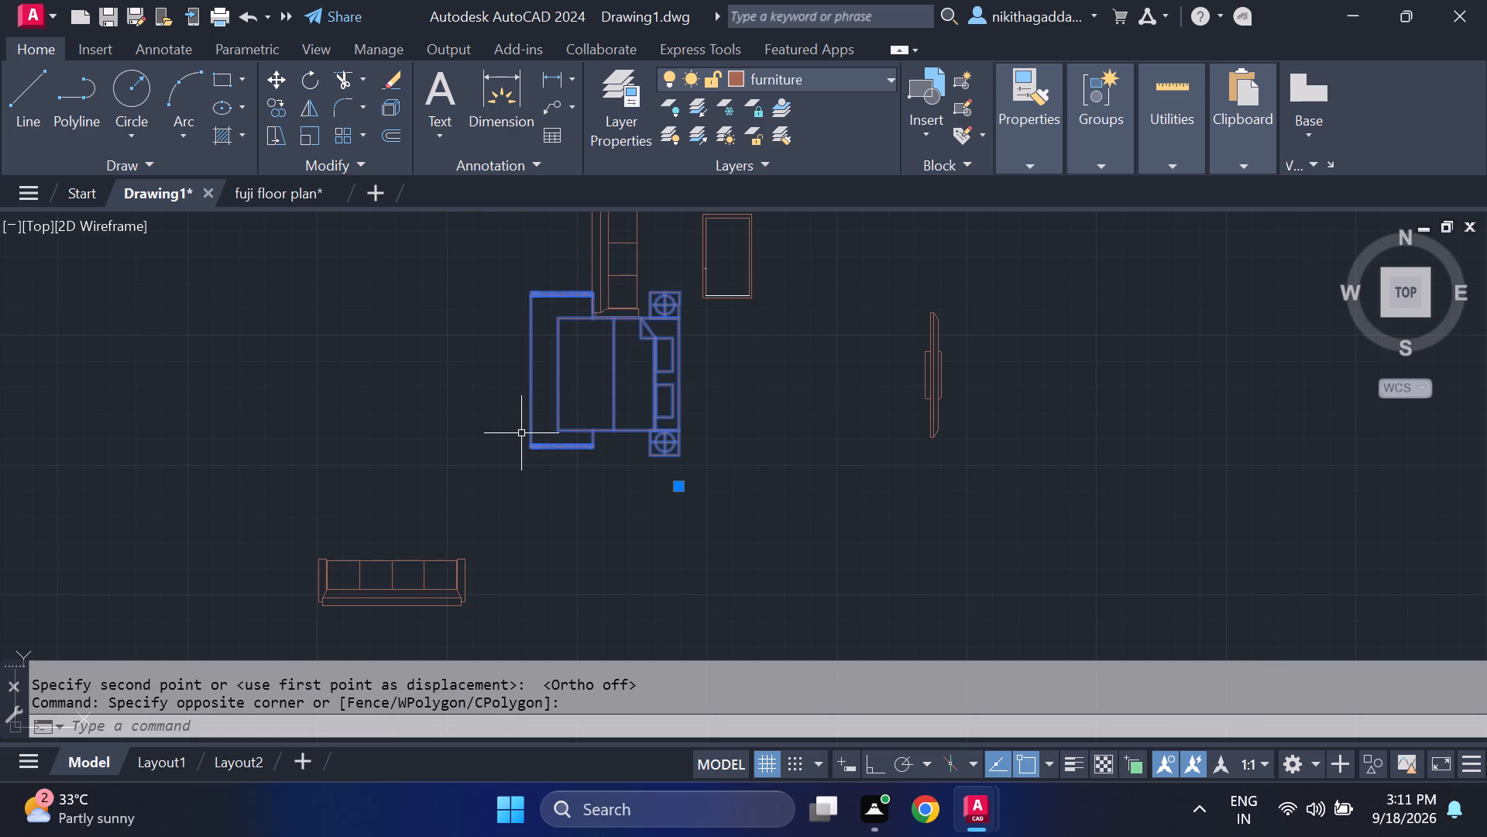
key(m)
key(Return)
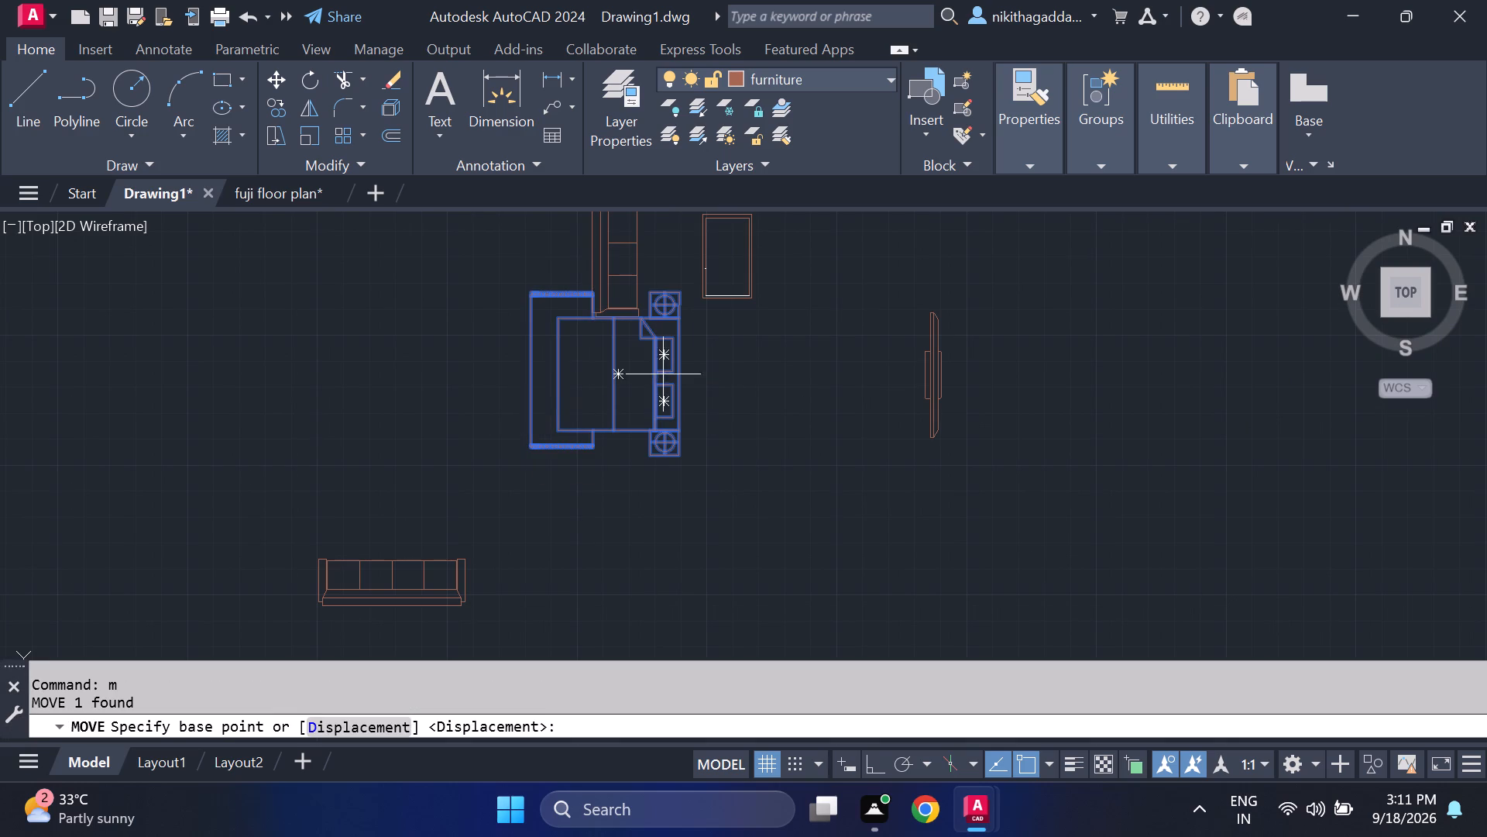
click(678, 373)
scroll(1041, 402, down, 3)
middle_drag(1027, 407, 1020, 406)
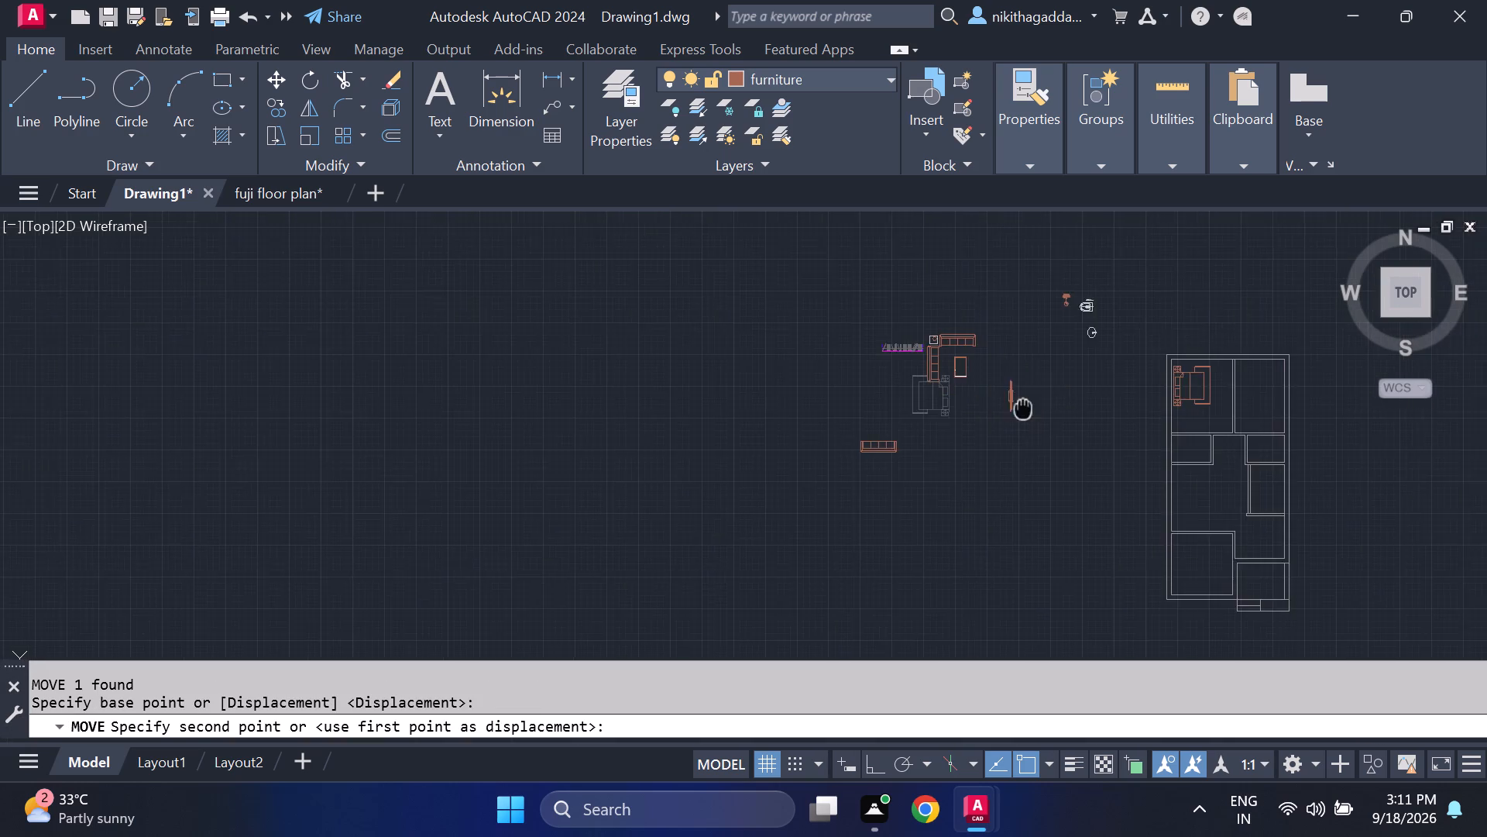
middle_drag(1020, 406, 229, 322)
scroll(495, 295, up, 3)
middle_drag(429, 315, 503, 417)
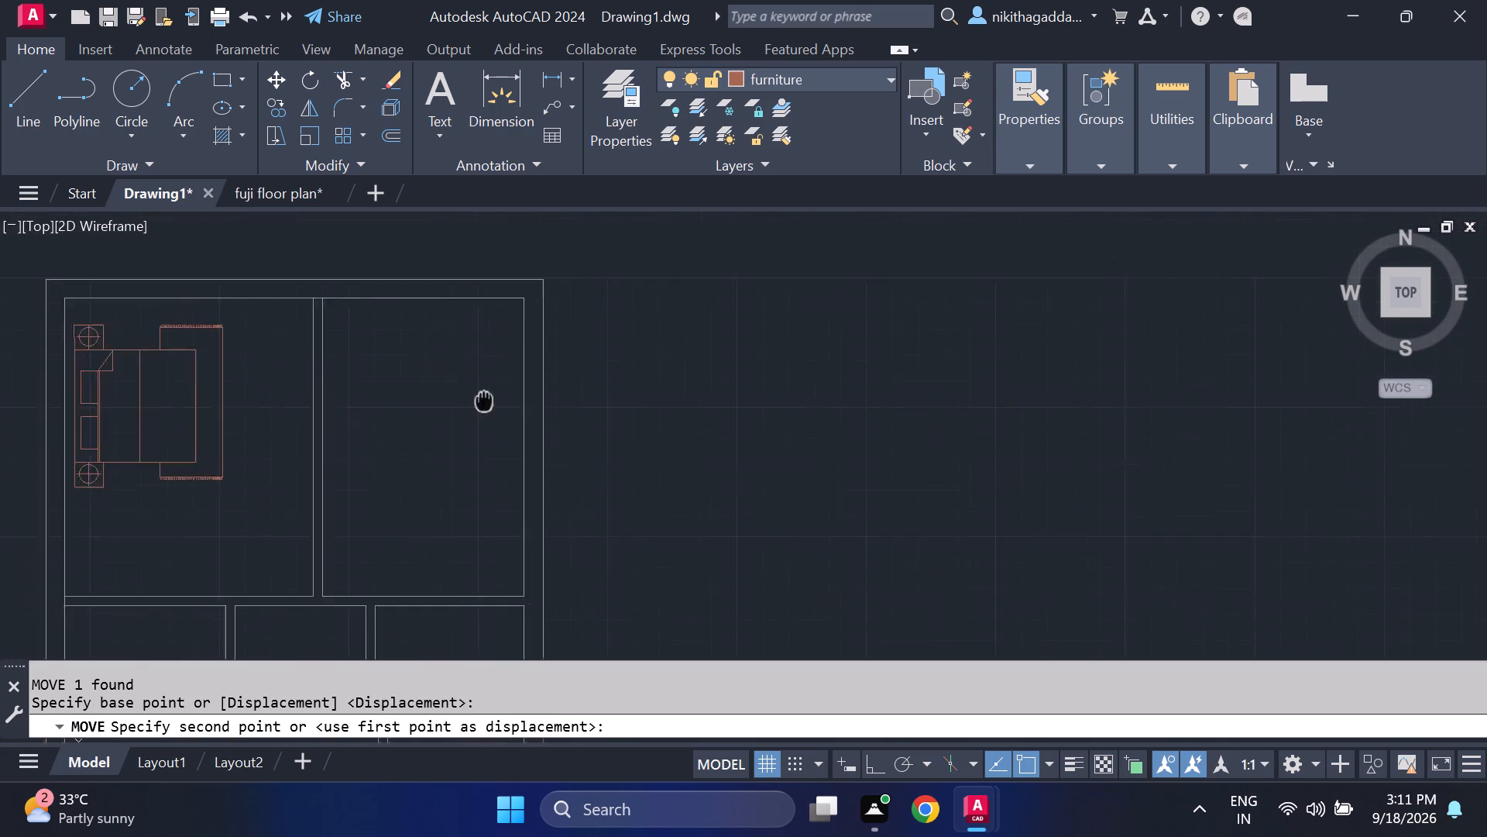
middle_drag(503, 417, 526, 431)
scroll(545, 431, up, 1)
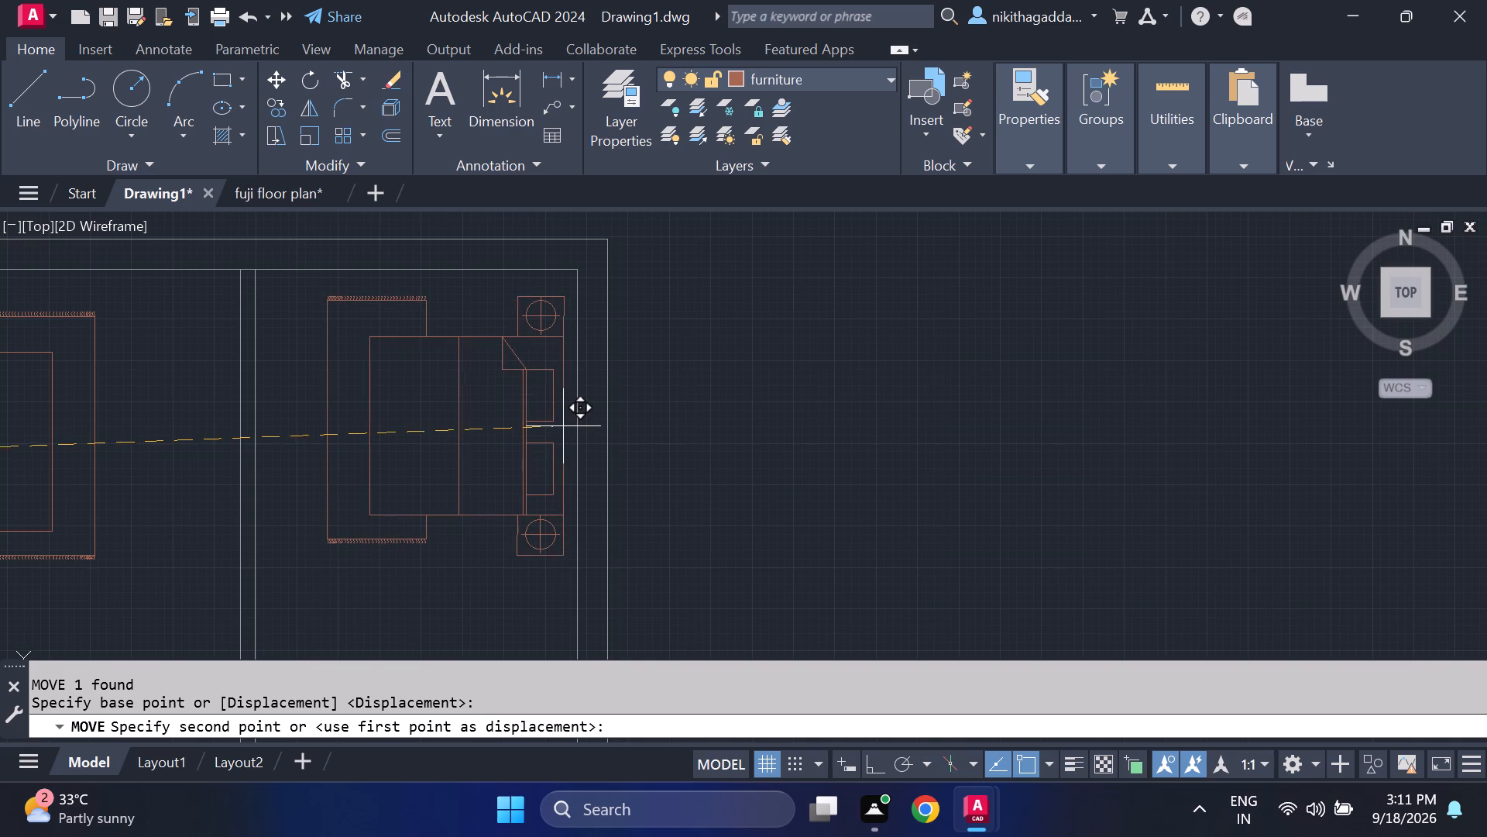
scroll(566, 430, up, 2)
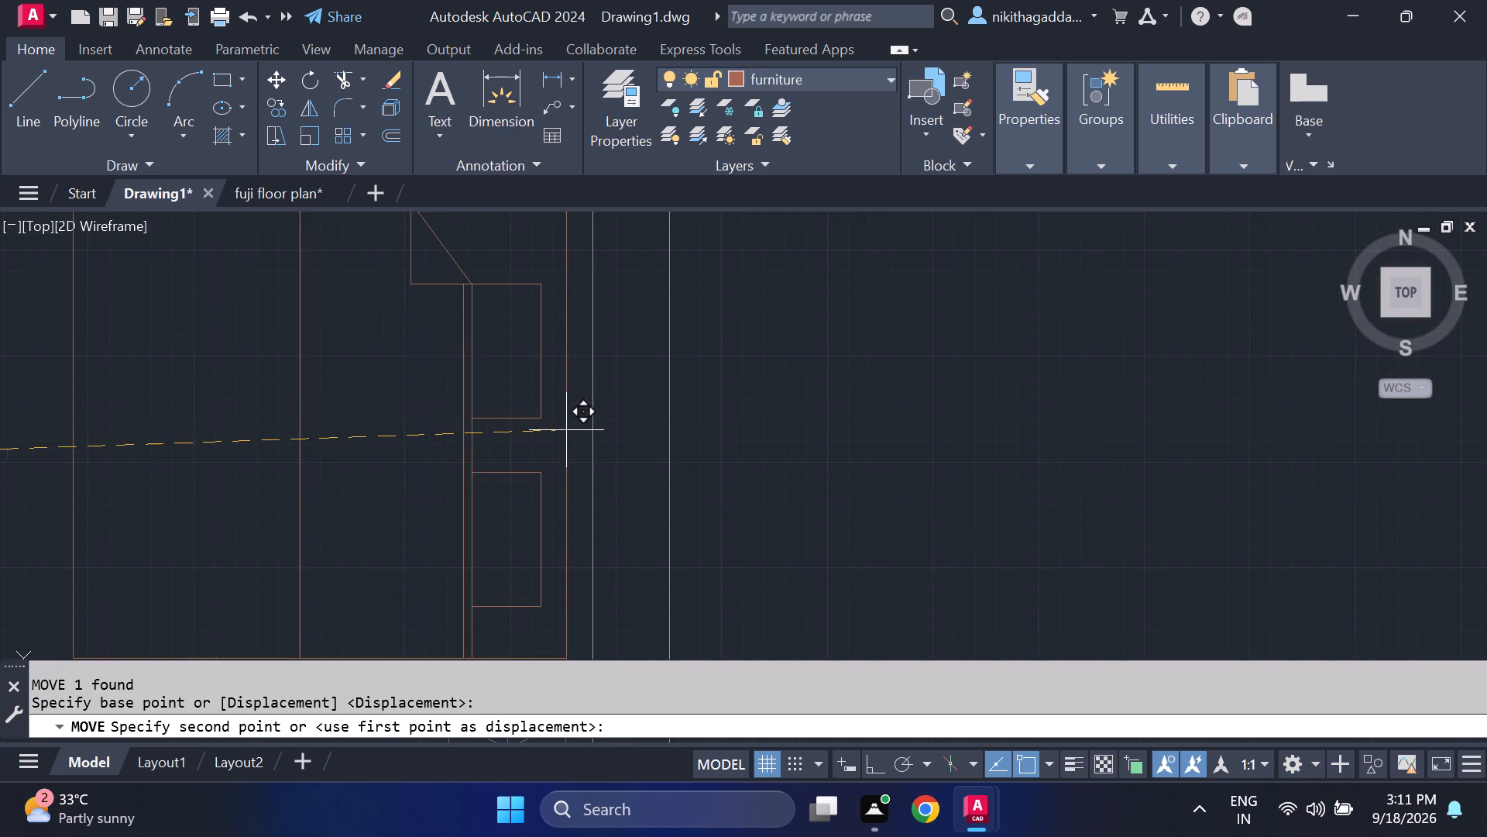
click(572, 427)
Scale the north-east room's bed set down to roughly three-quarters of its size, about a base point midway along its headboard side.
scroll(575, 429, down, 4)
middle_drag(706, 482, 706, 481)
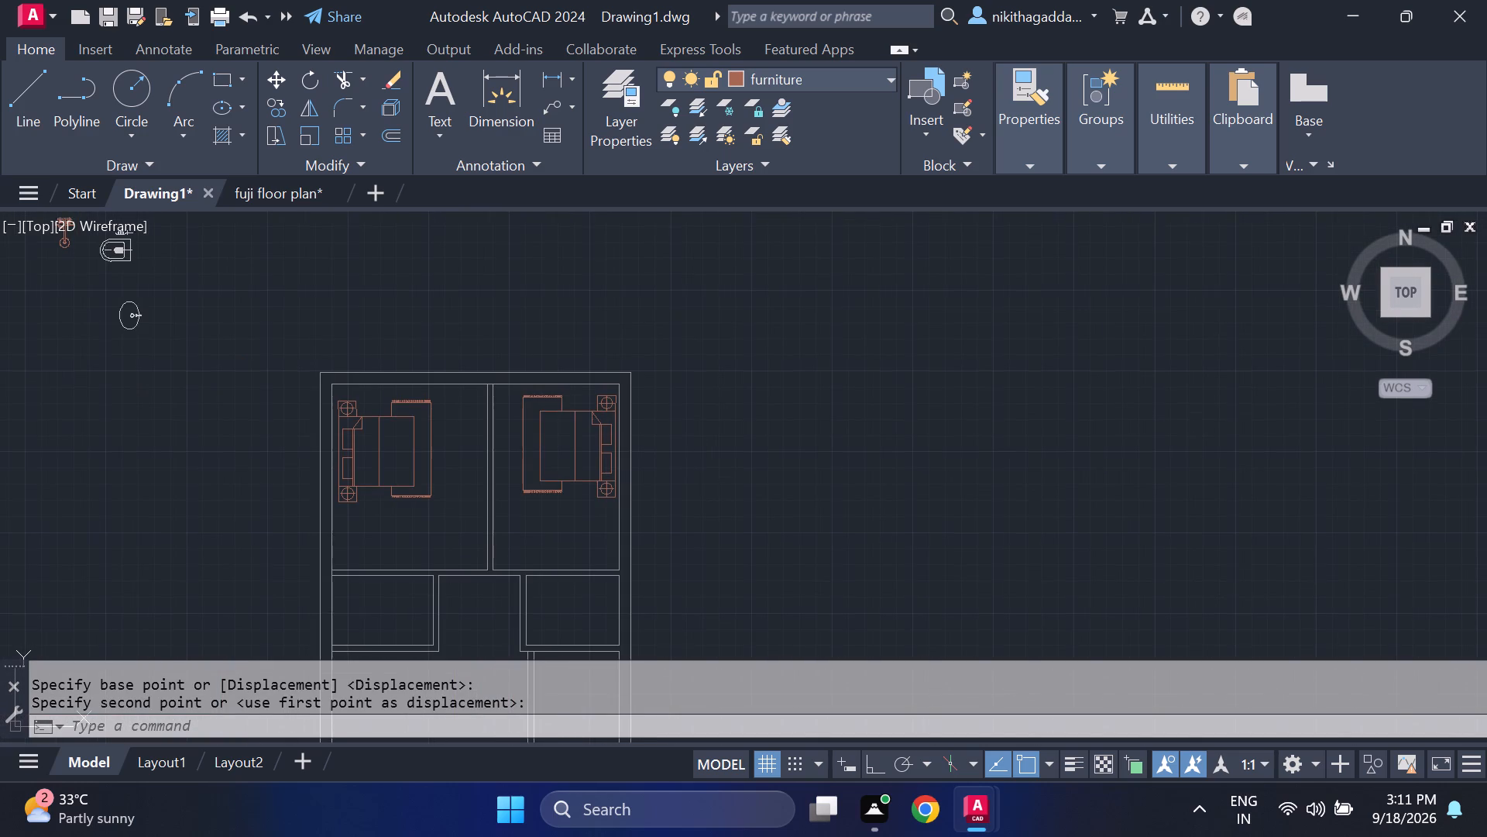
middle_drag(706, 481, 823, 422)
middle_click(823, 422)
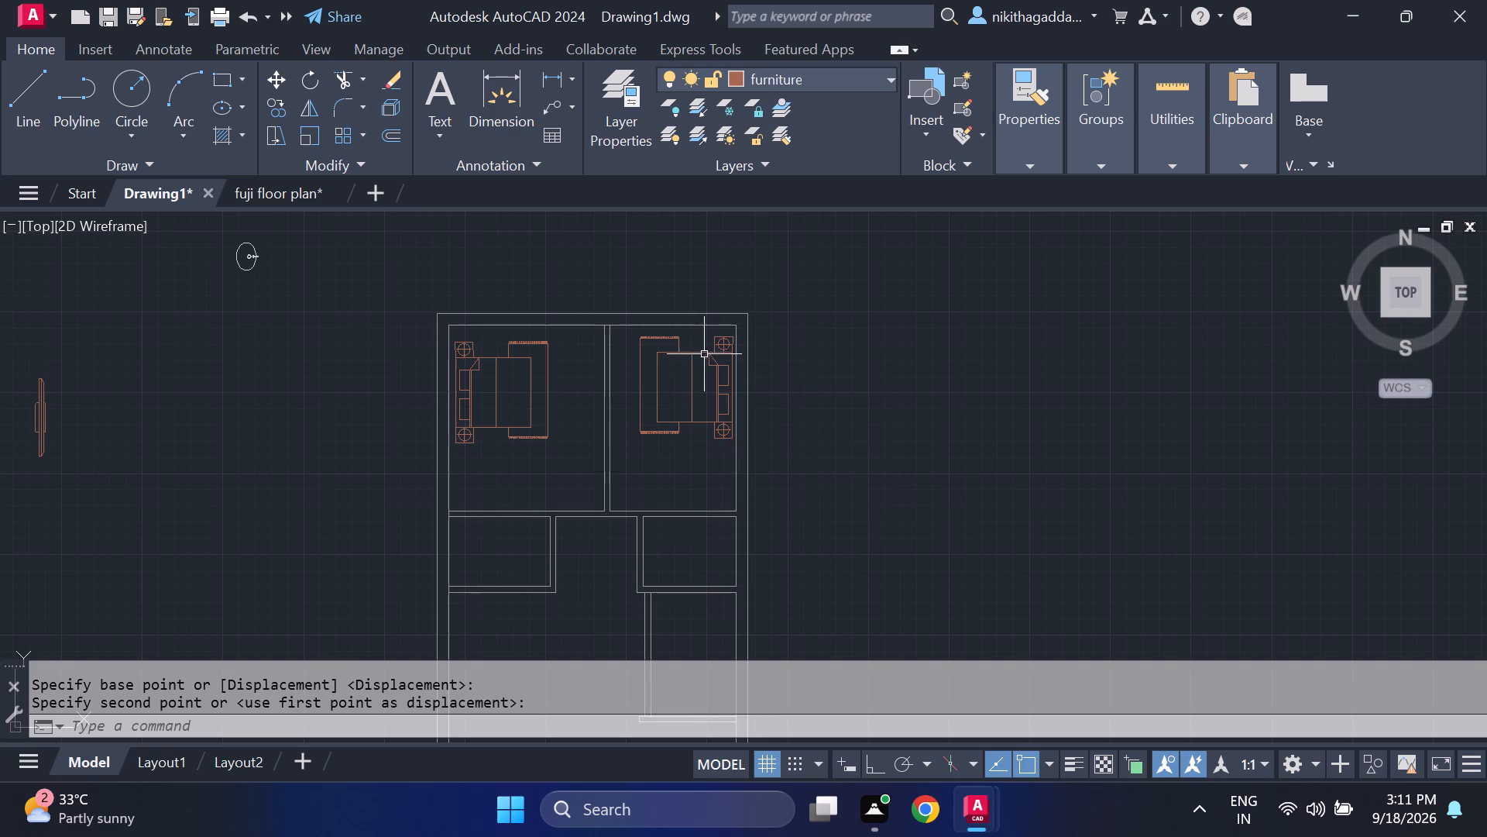
scroll(694, 359, up, 1)
click(717, 329)
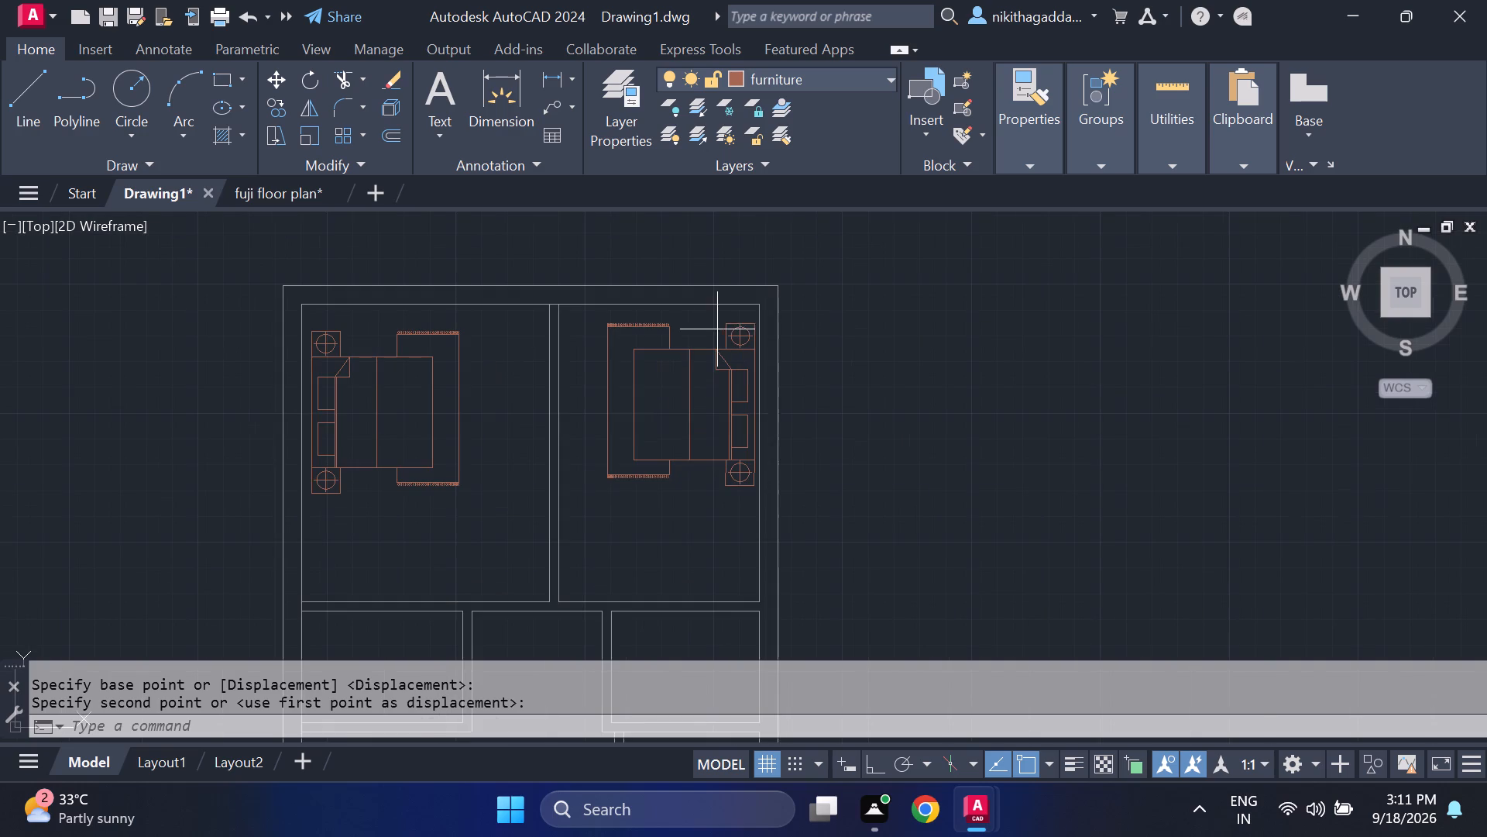
click(630, 453)
text(scale)
key(Return)
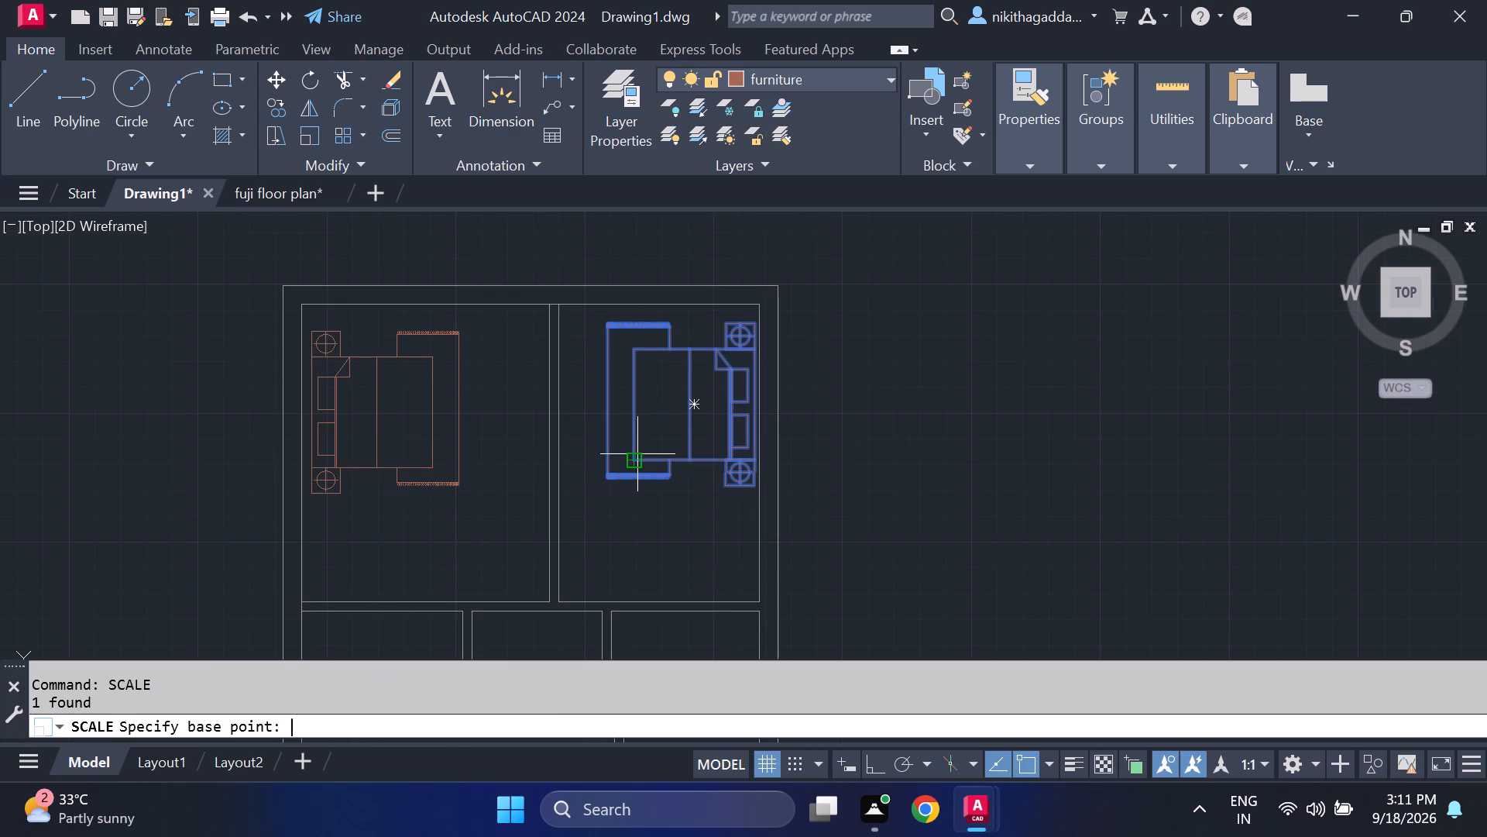
click(757, 410)
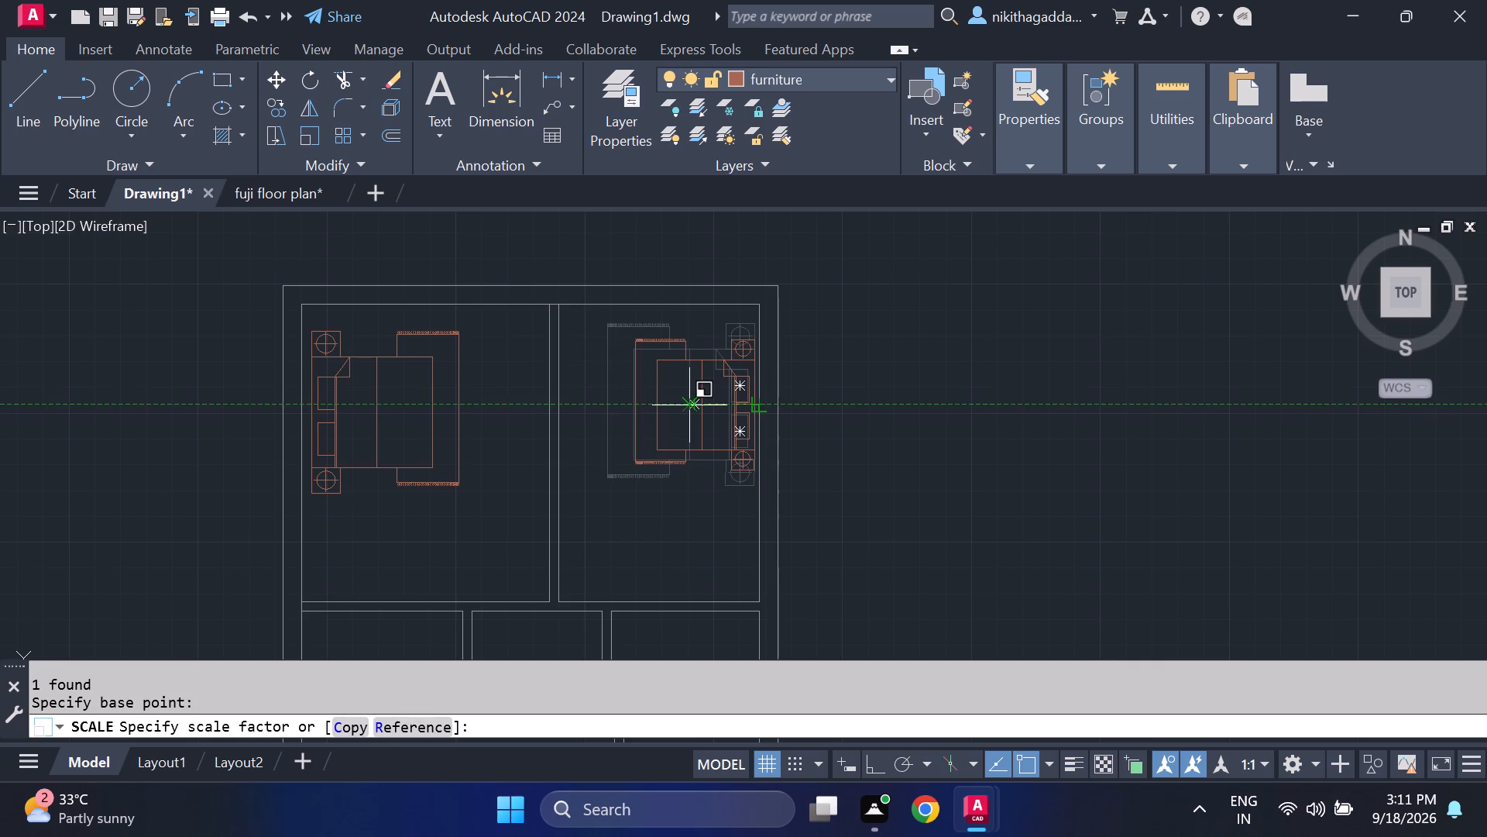
click(699, 405)
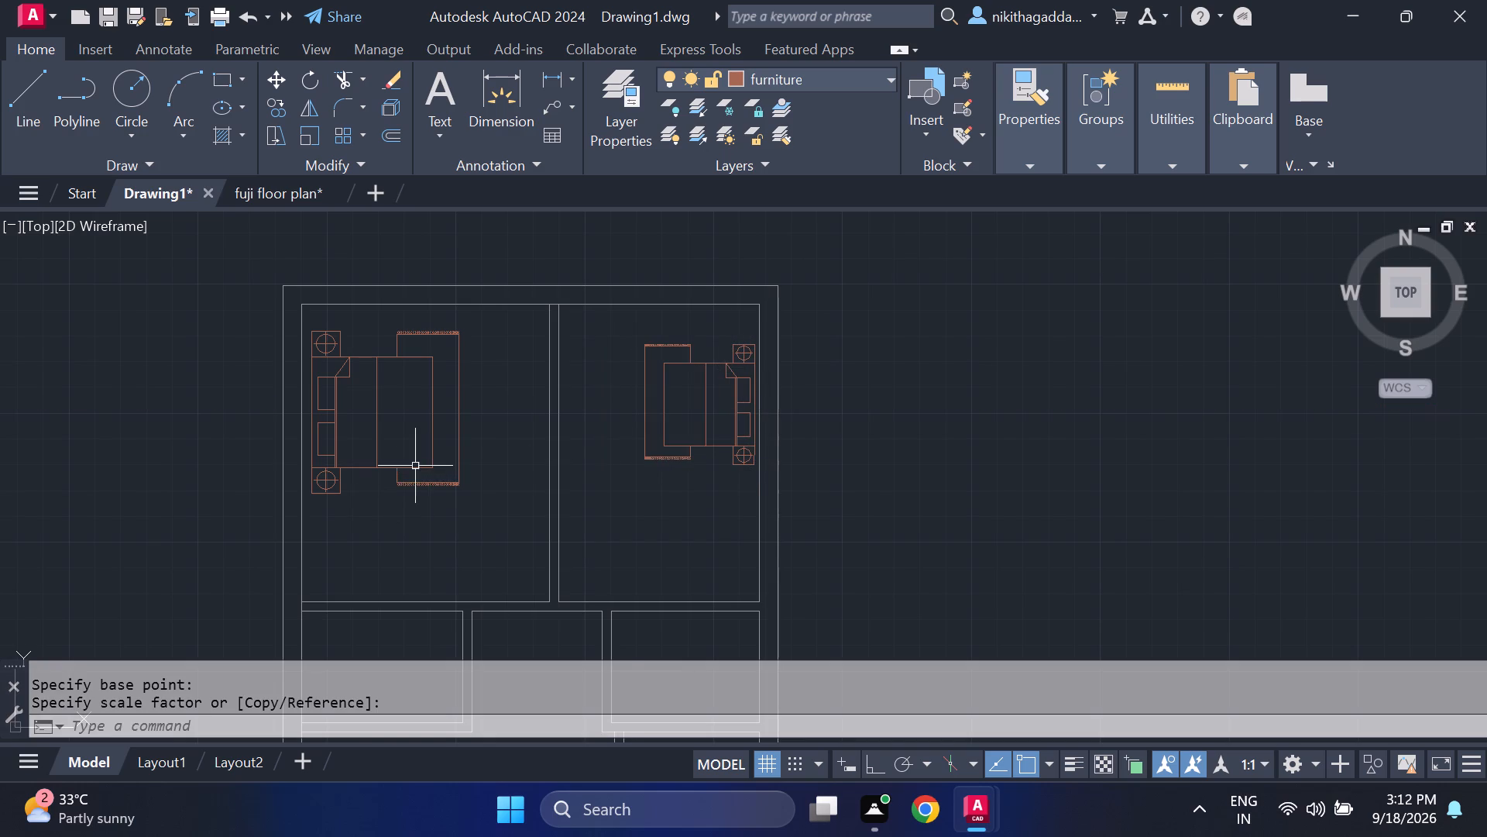
Scale the north-west room's bed set down to roughly four-fifths of its size, about a base point midway along its headboard side.
scroll(414, 466, down, 1)
middle_drag(422, 477, 486, 446)
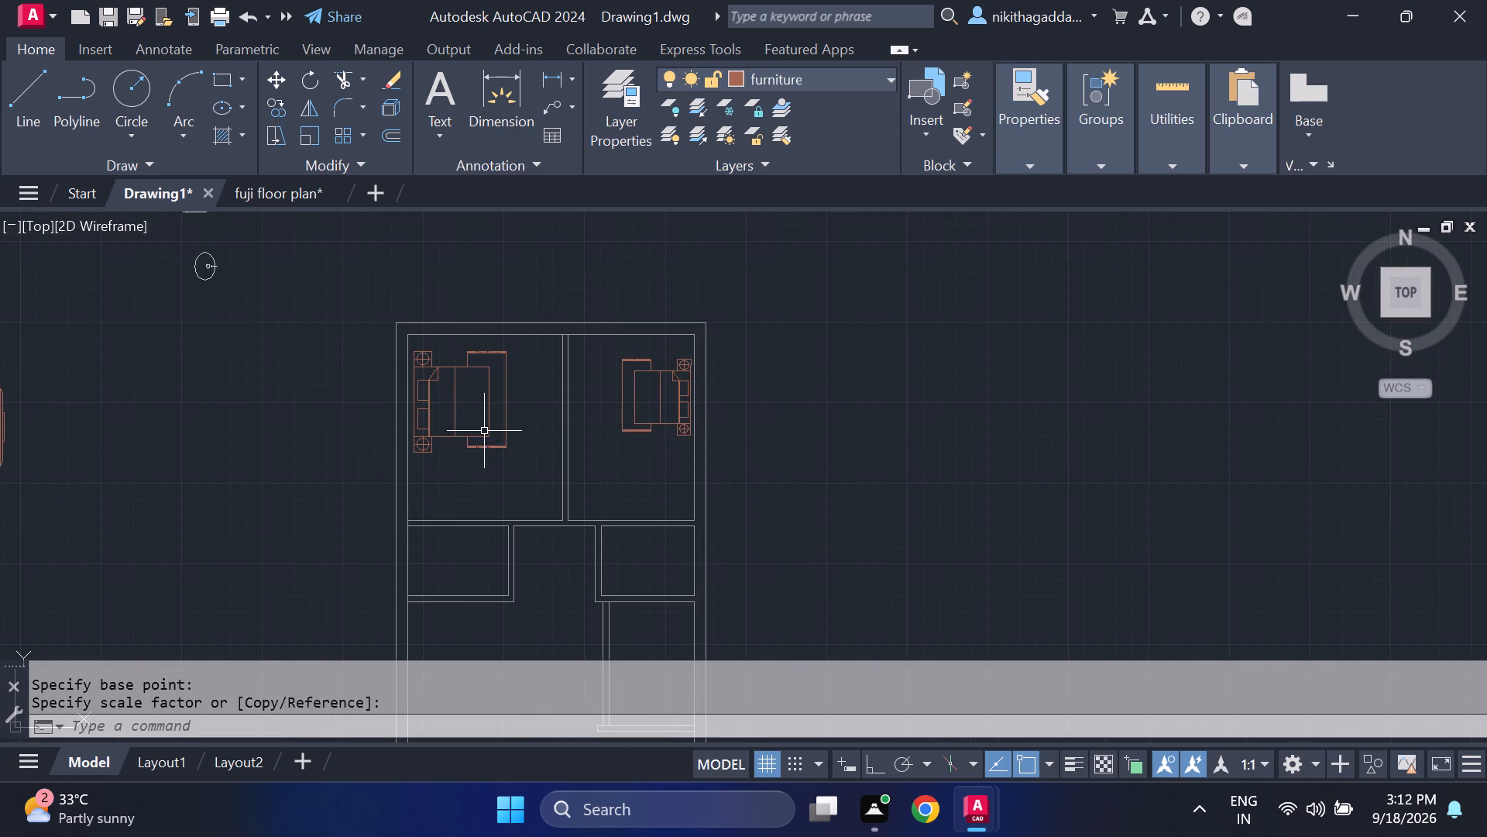
scroll(484, 429, up, 1)
click(551, 377)
click(419, 470)
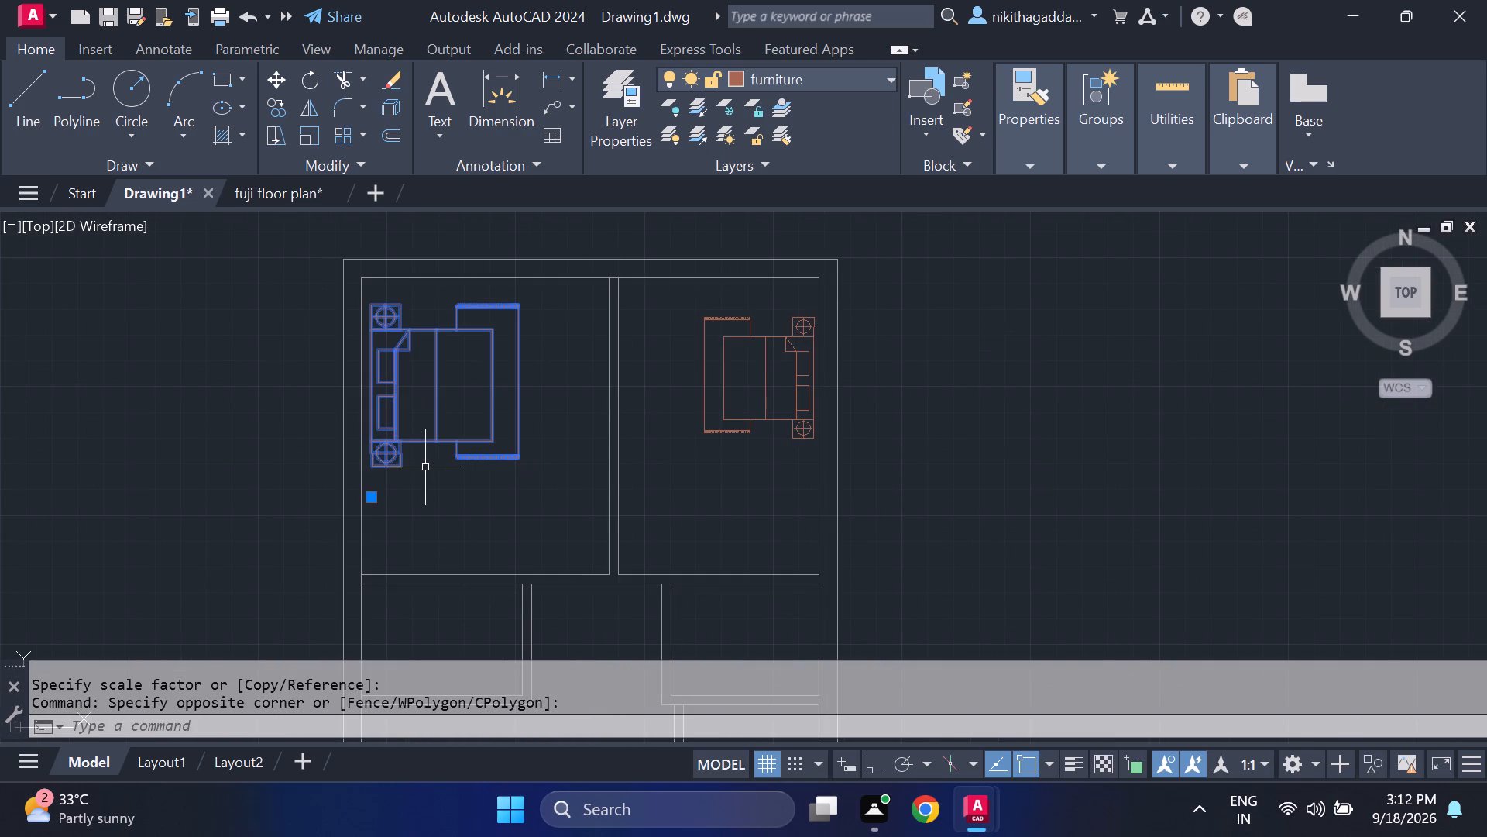
text(scale)
key(Return)
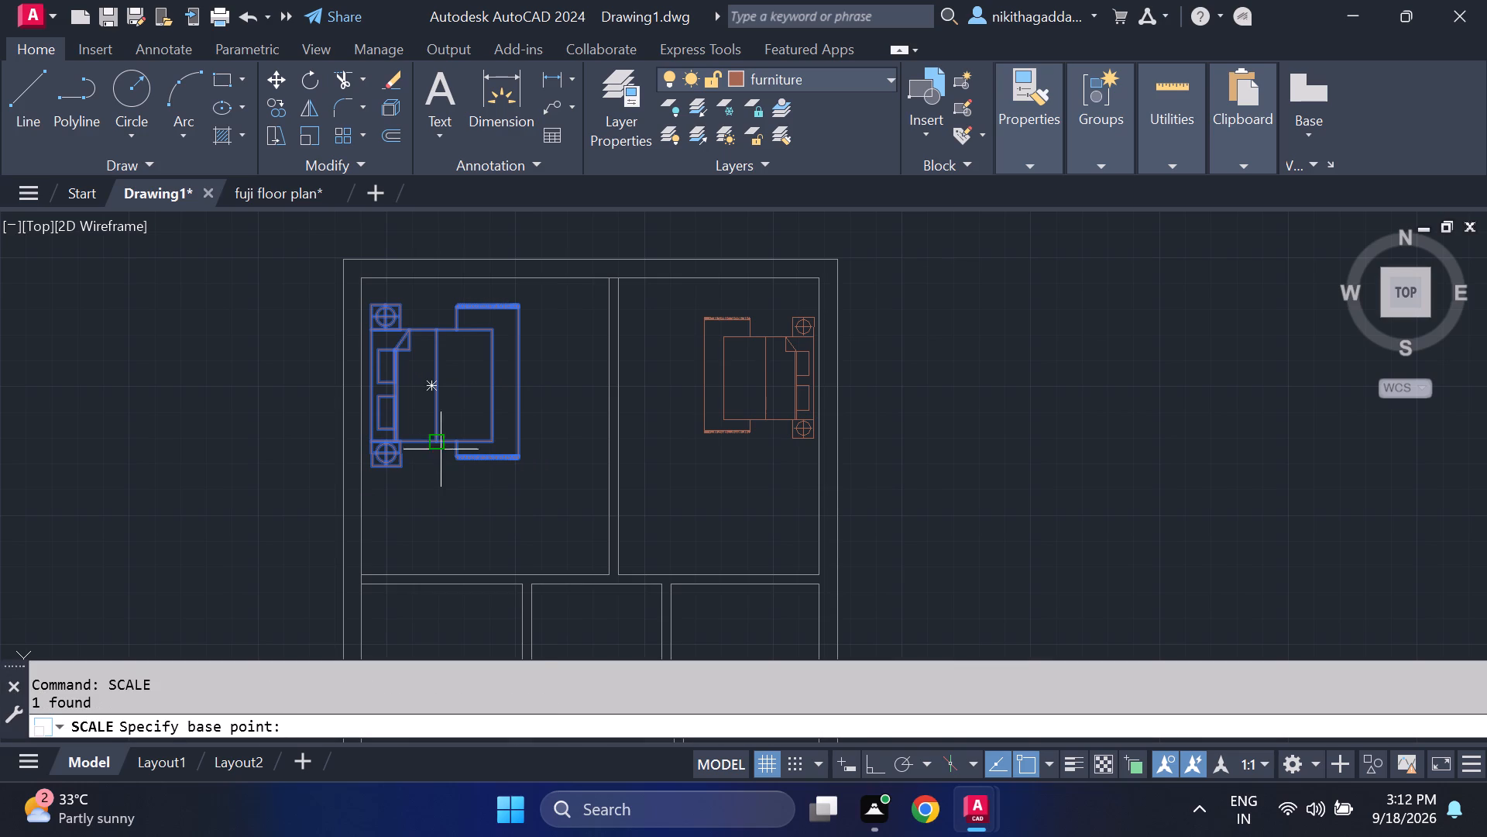
click(371, 384)
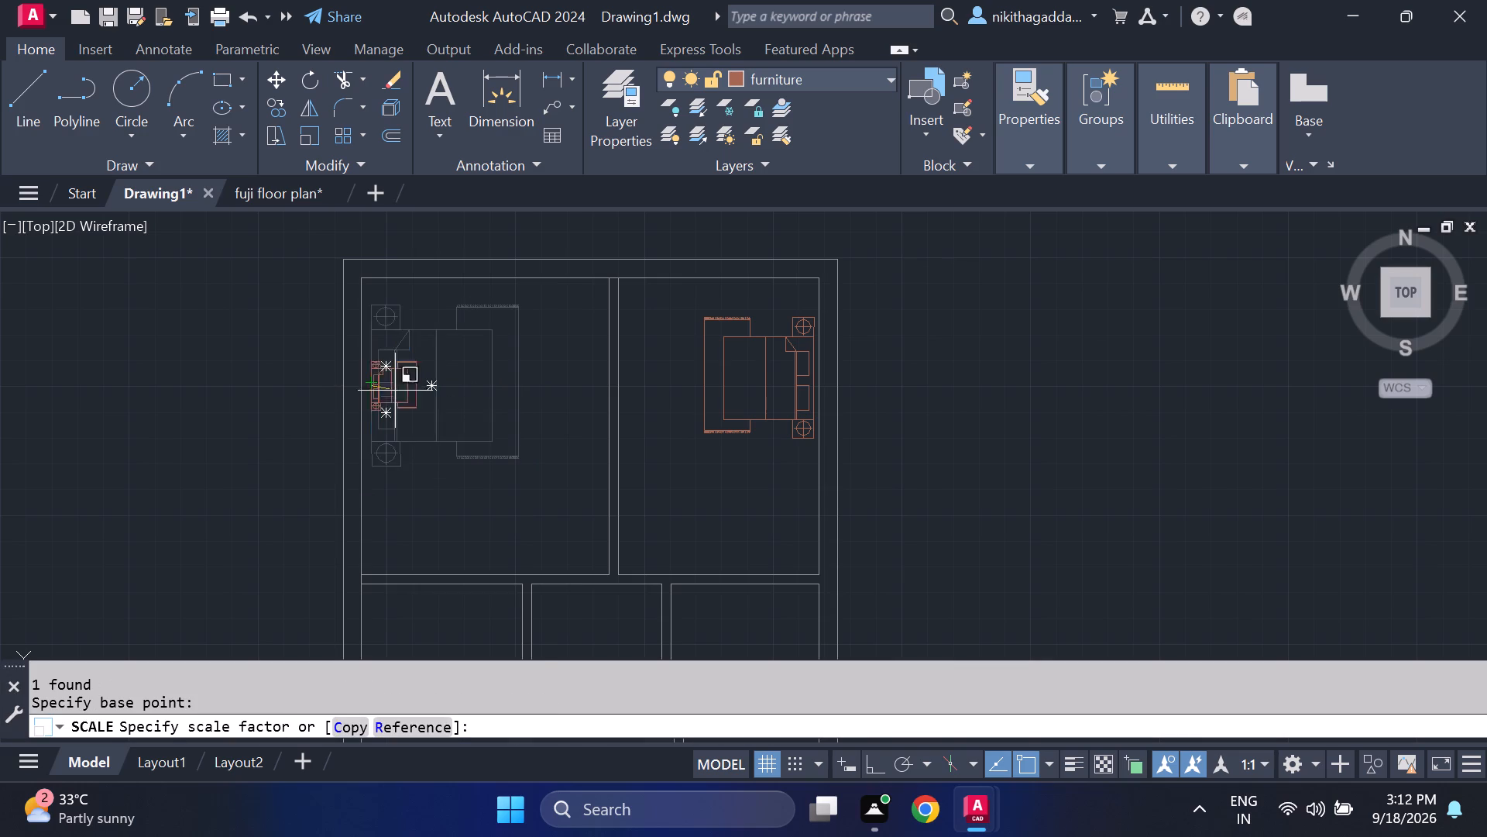
click(430, 404)
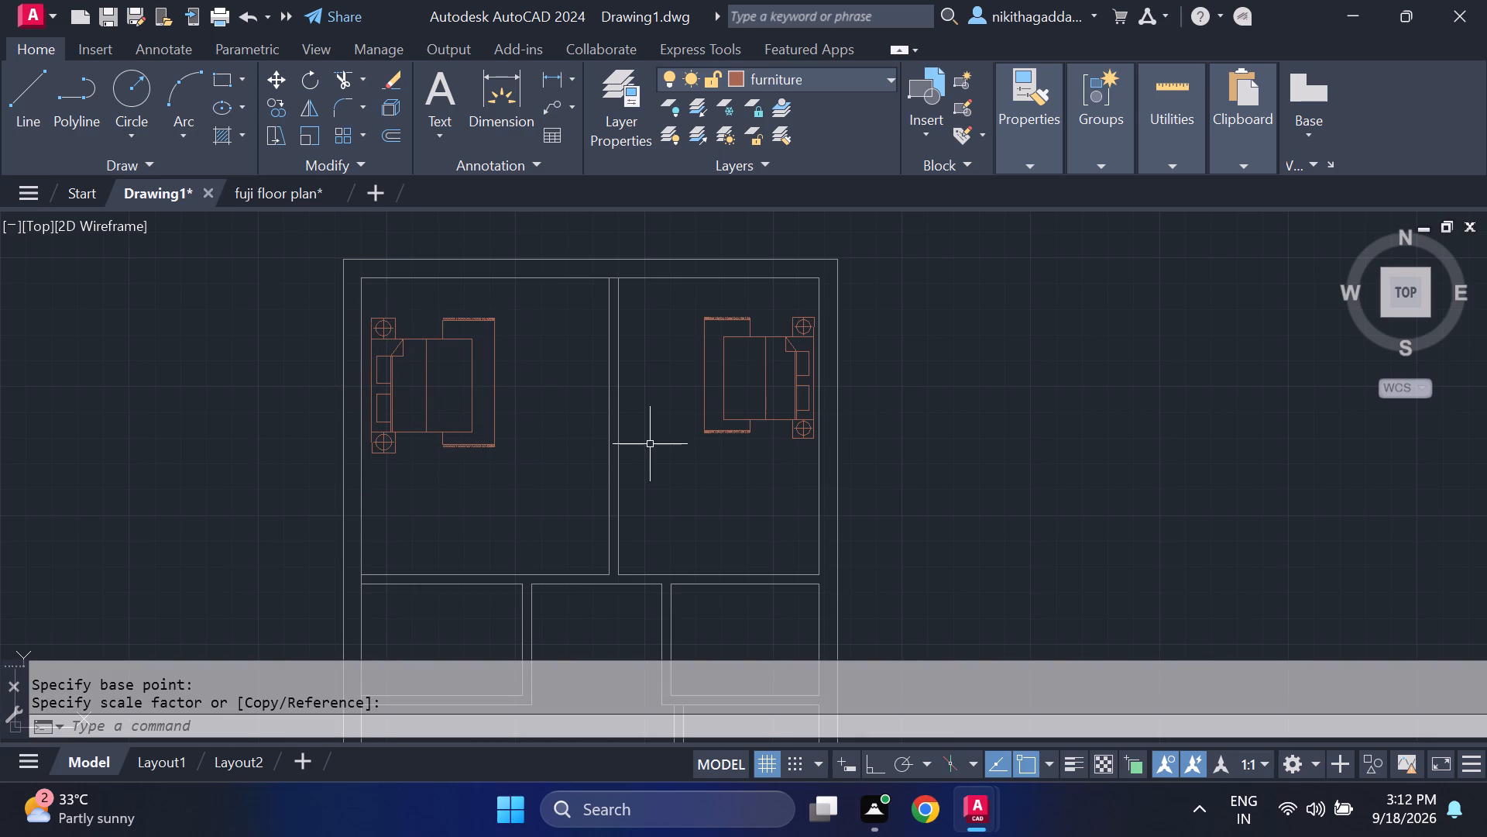
Draw a narrow closed rectangle about 7' tall with lines around the TV unit west of the plan, with Ortho on.
scroll(673, 485, down, 2)
middle_drag(622, 527, 642, 376)
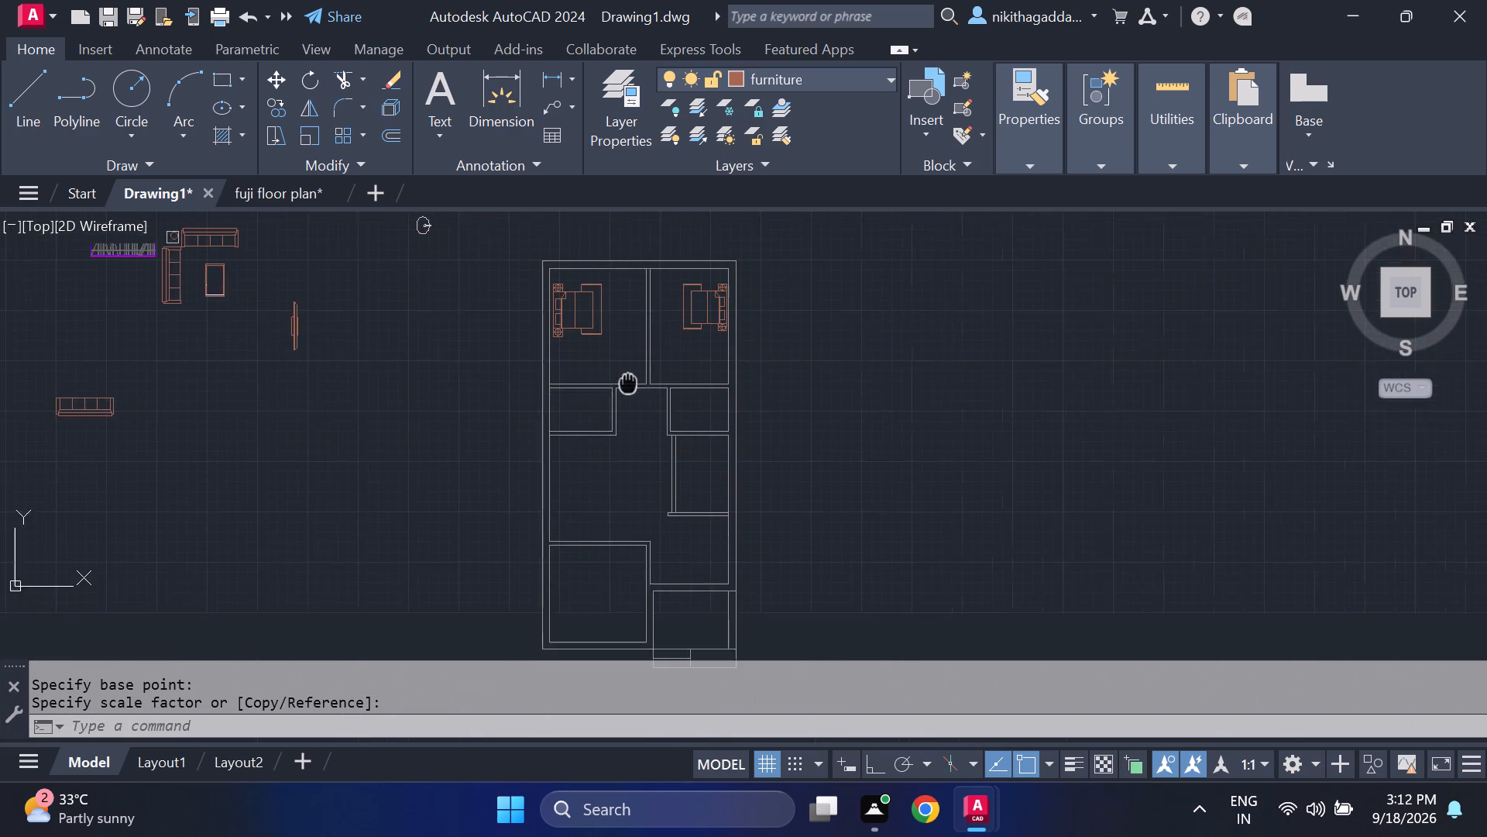
middle_drag(642, 376, 675, 374)
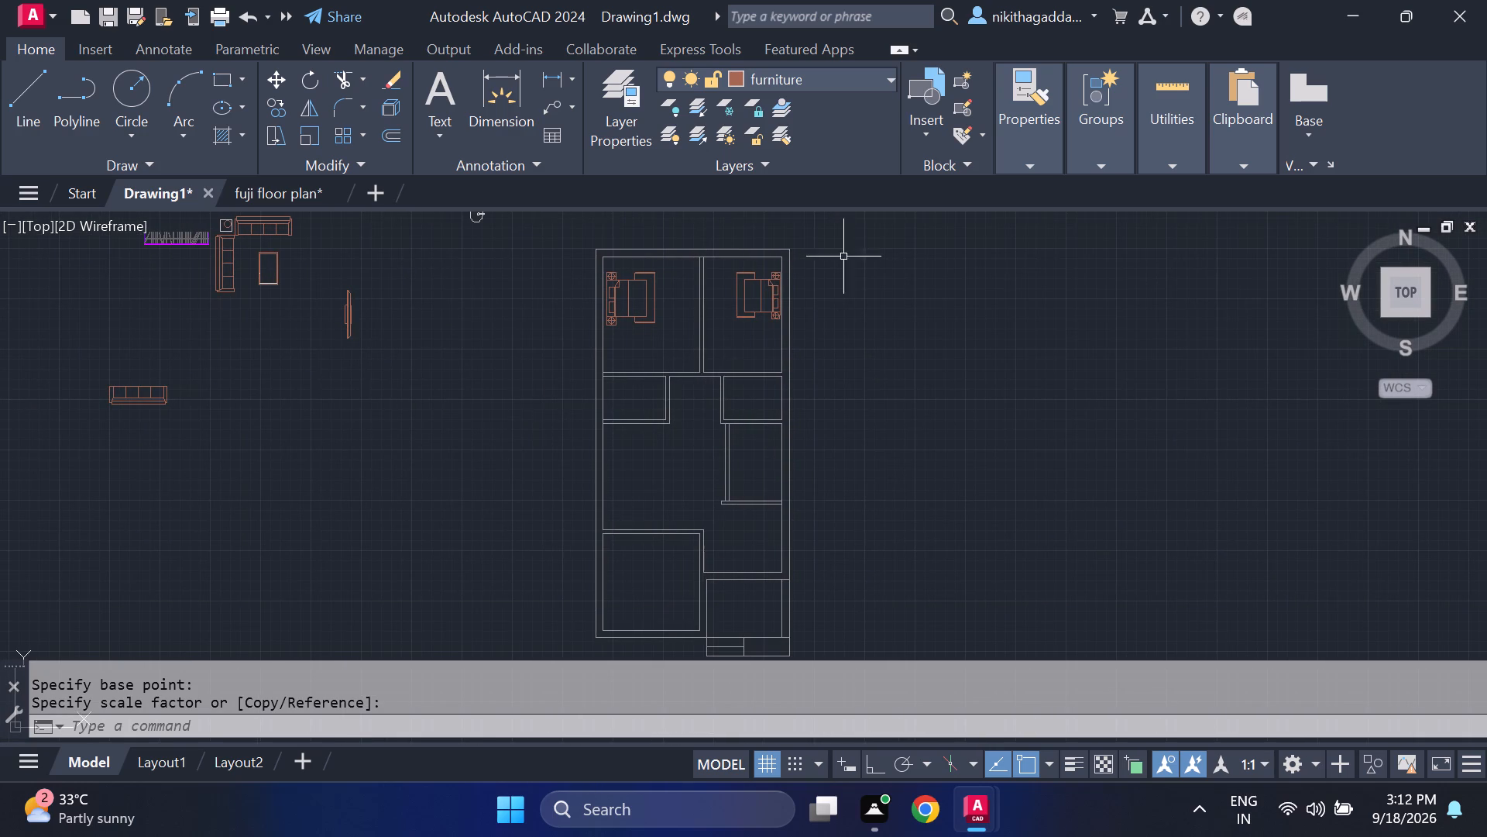
scroll(759, 280, up, 2)
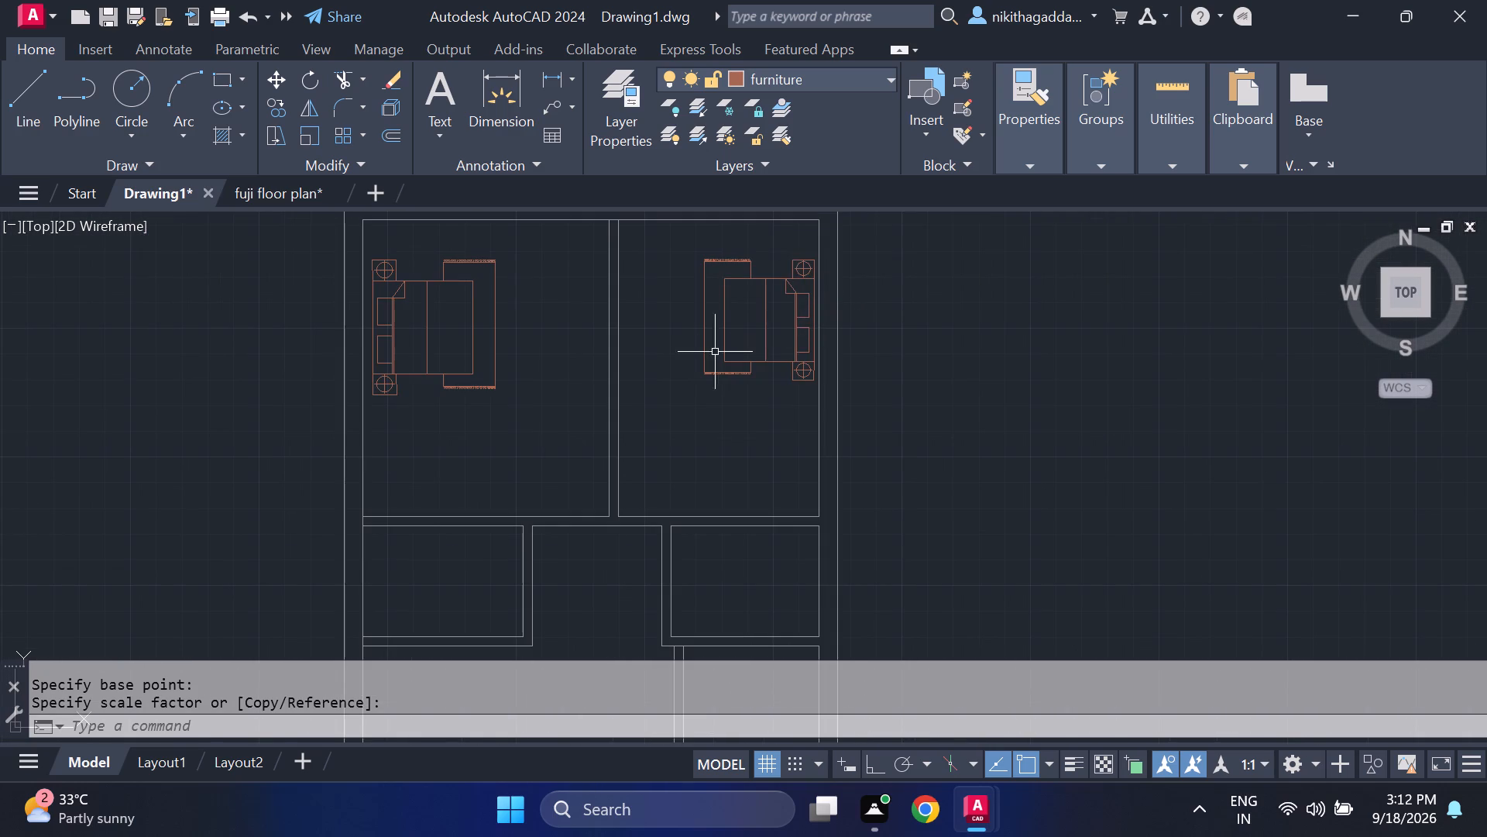
middle_drag(663, 439, 1290, 408)
scroll(792, 431, down, 3)
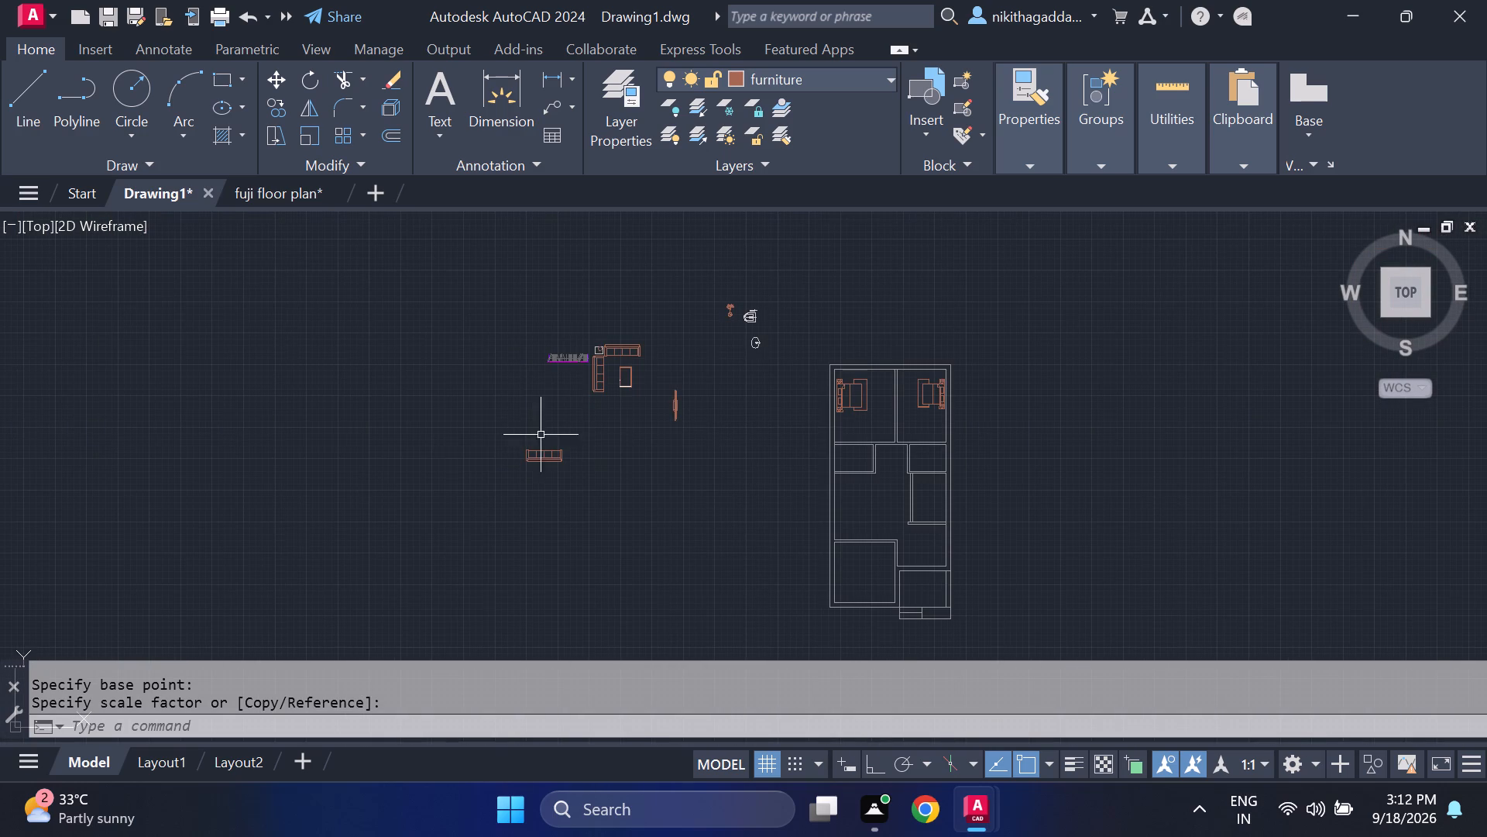
scroll(663, 416, up, 3)
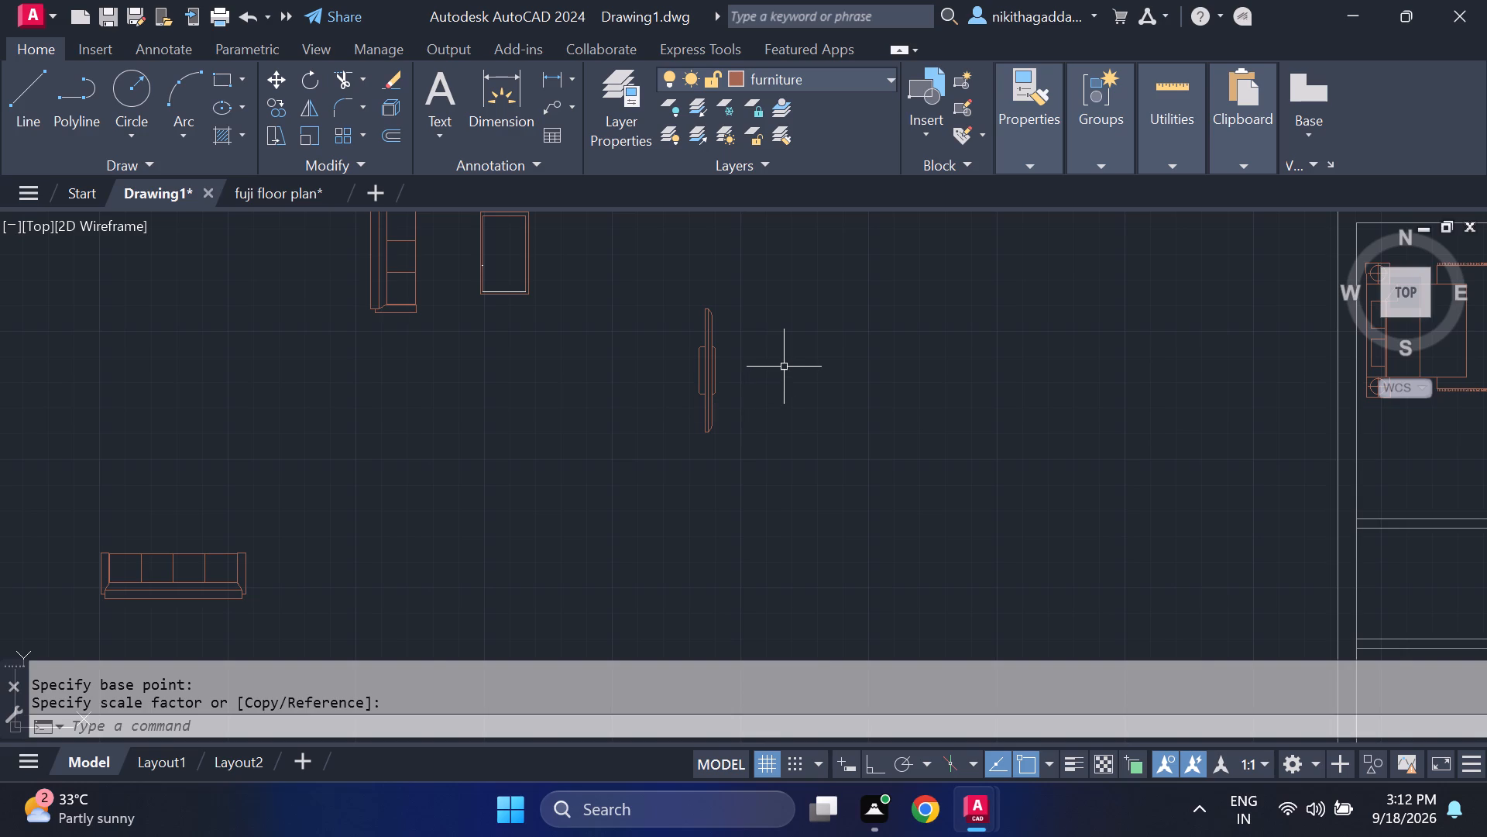
click(767, 304)
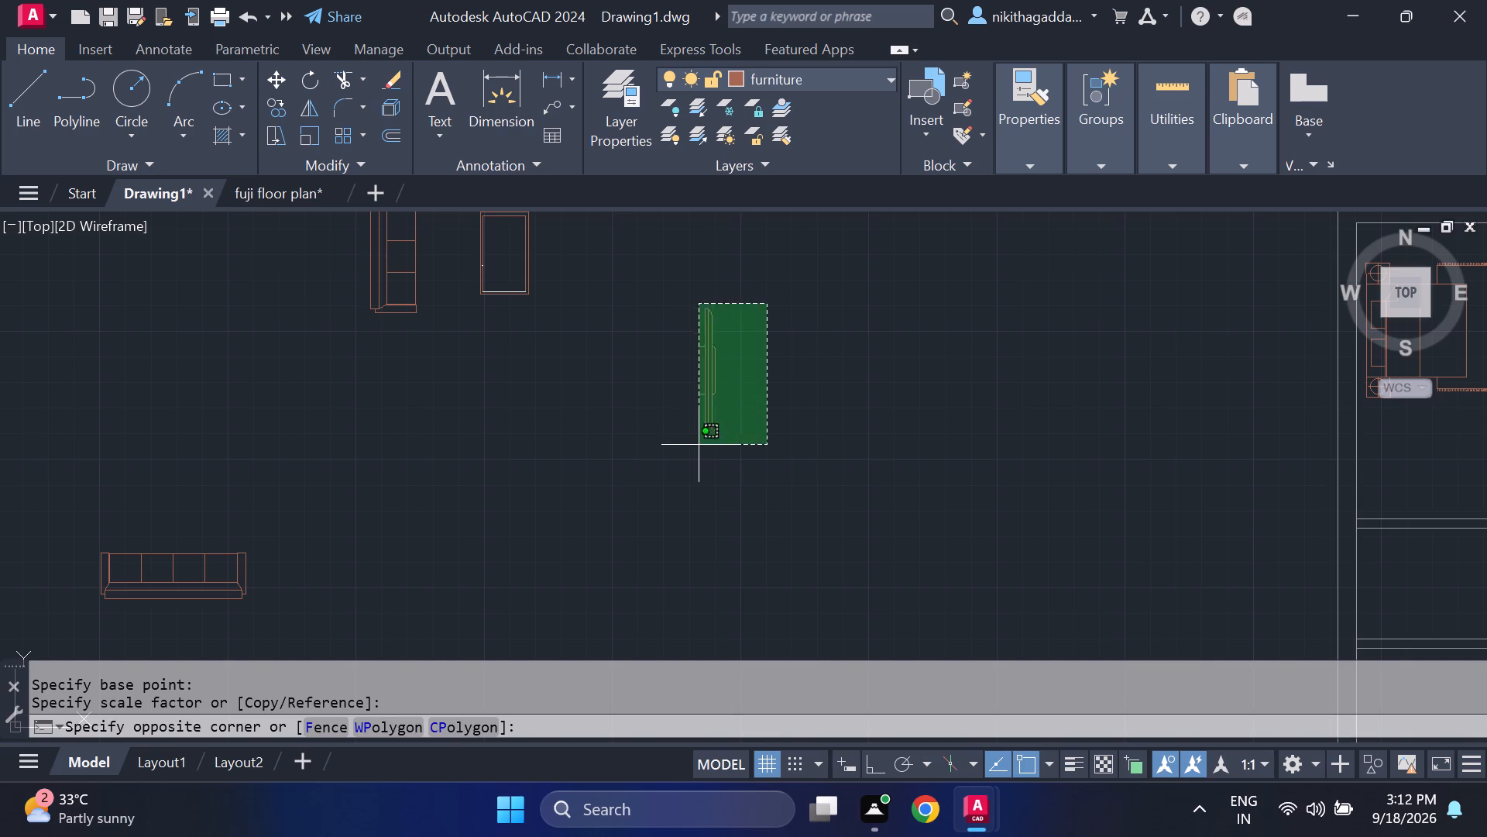
click(881, 363)
key(l)
key(Return)
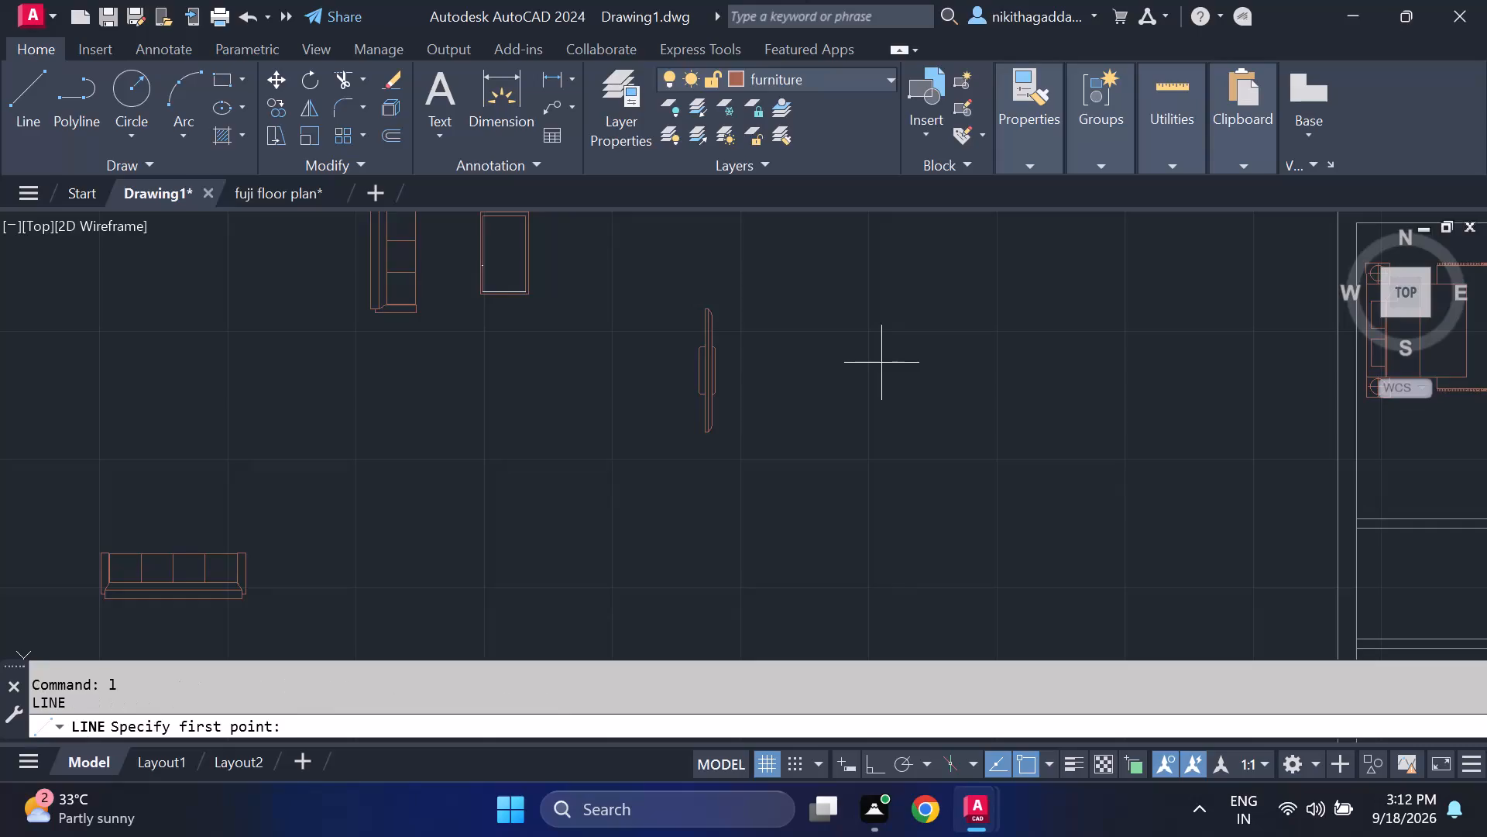
click(689, 286)
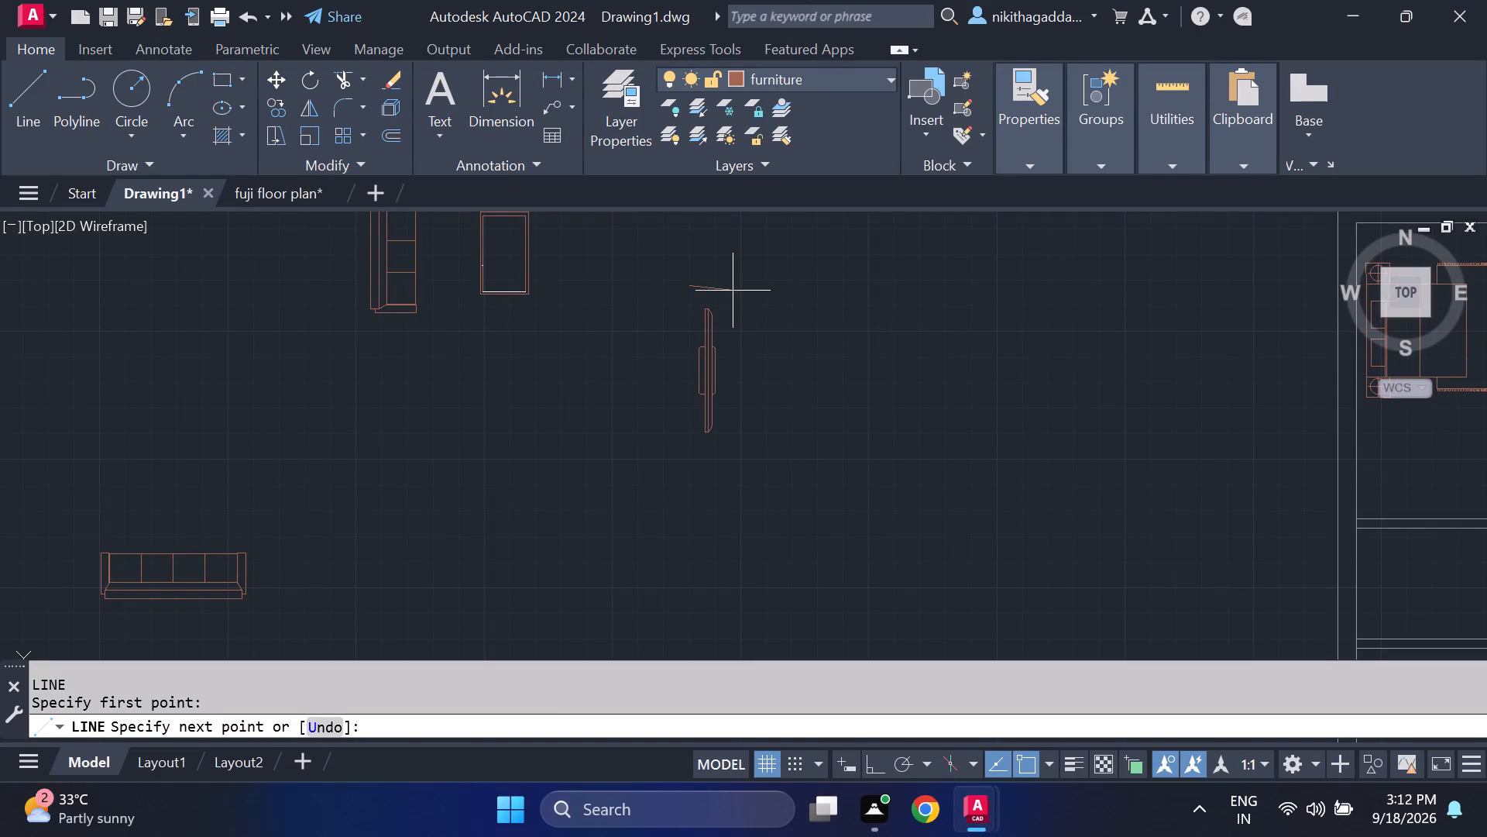
key(F8)
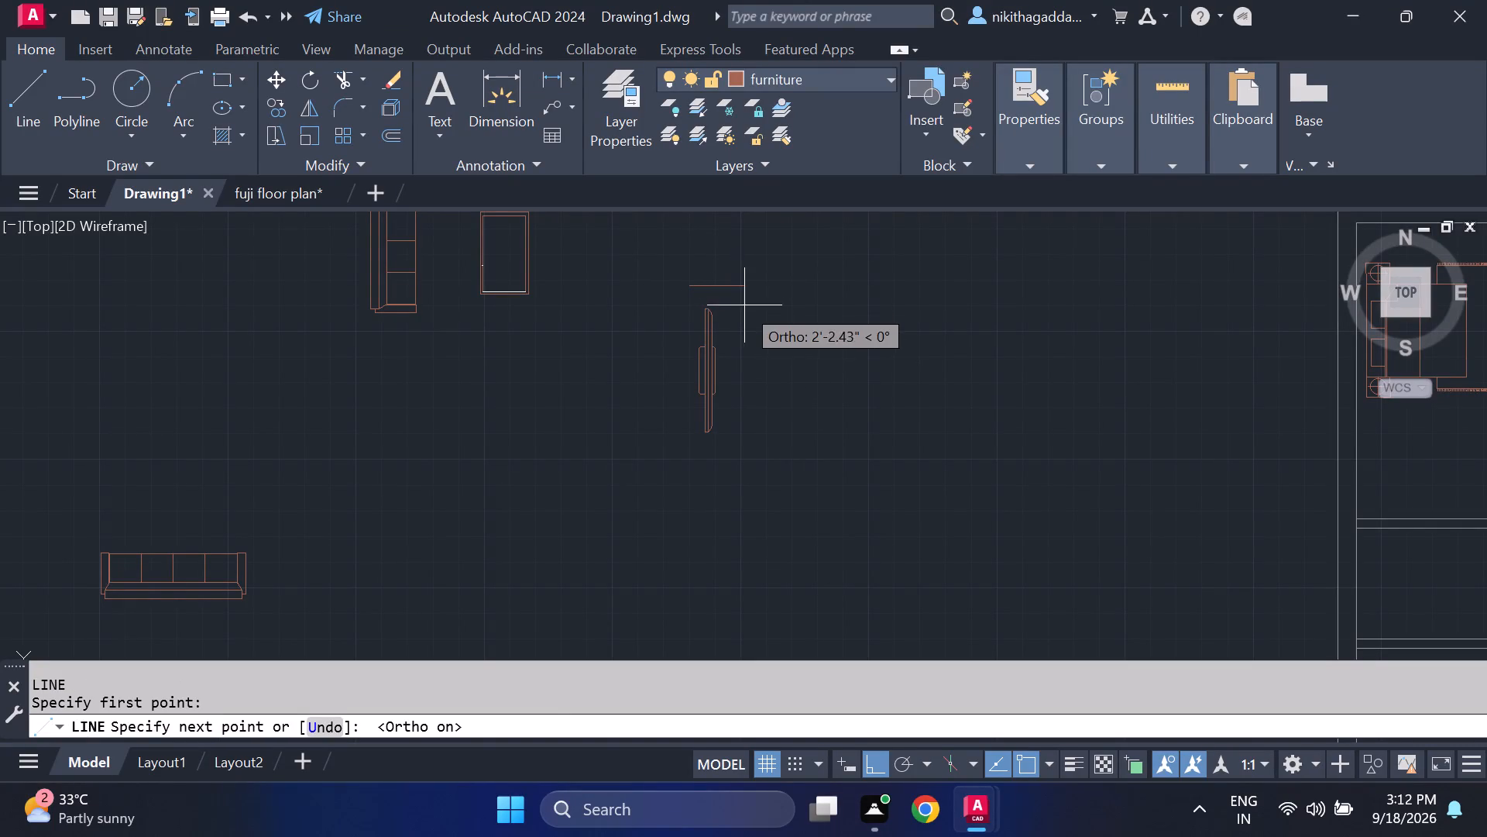
click(729, 294)
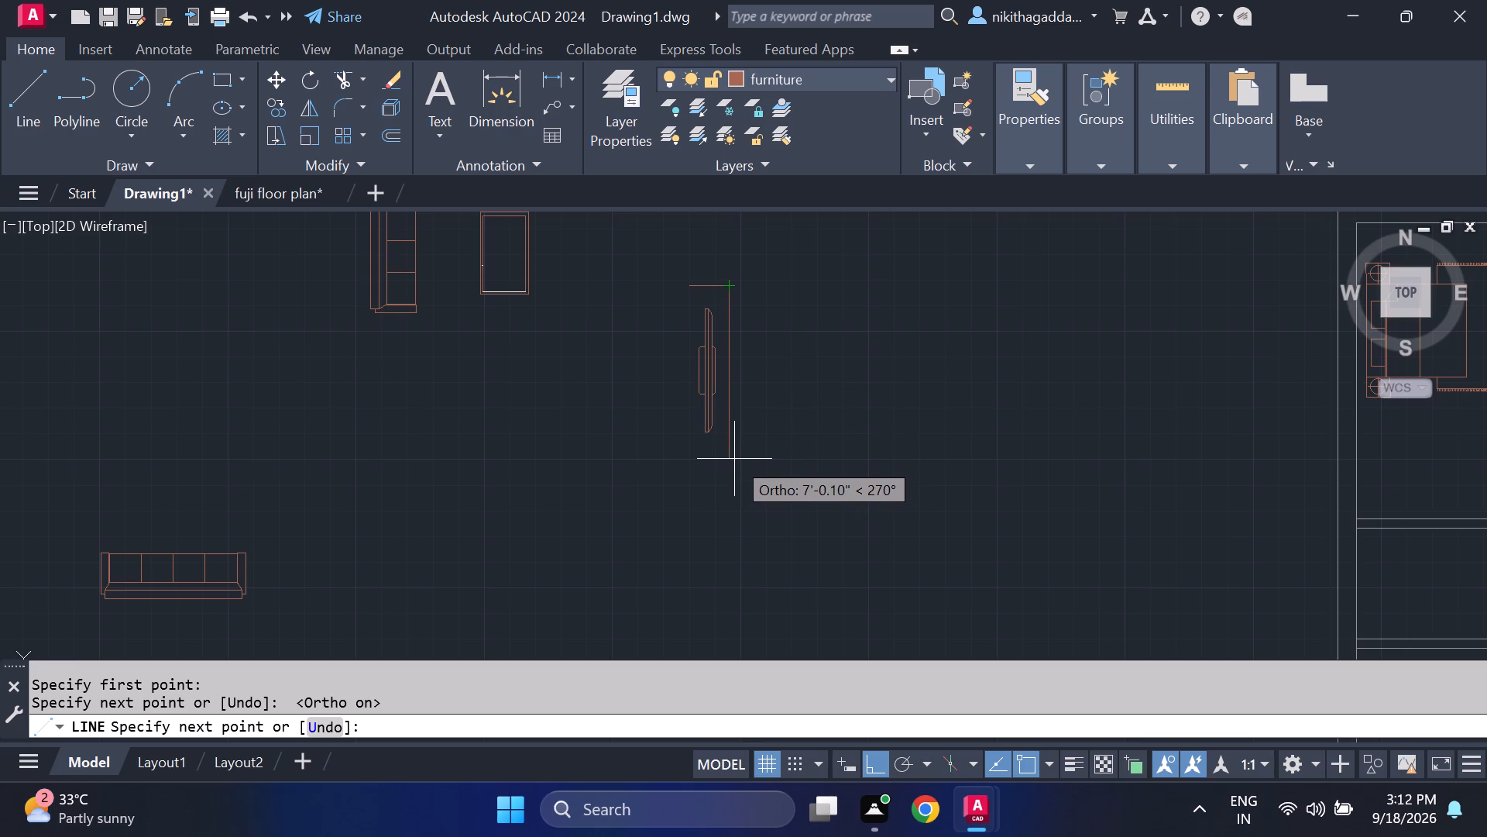
click(730, 462)
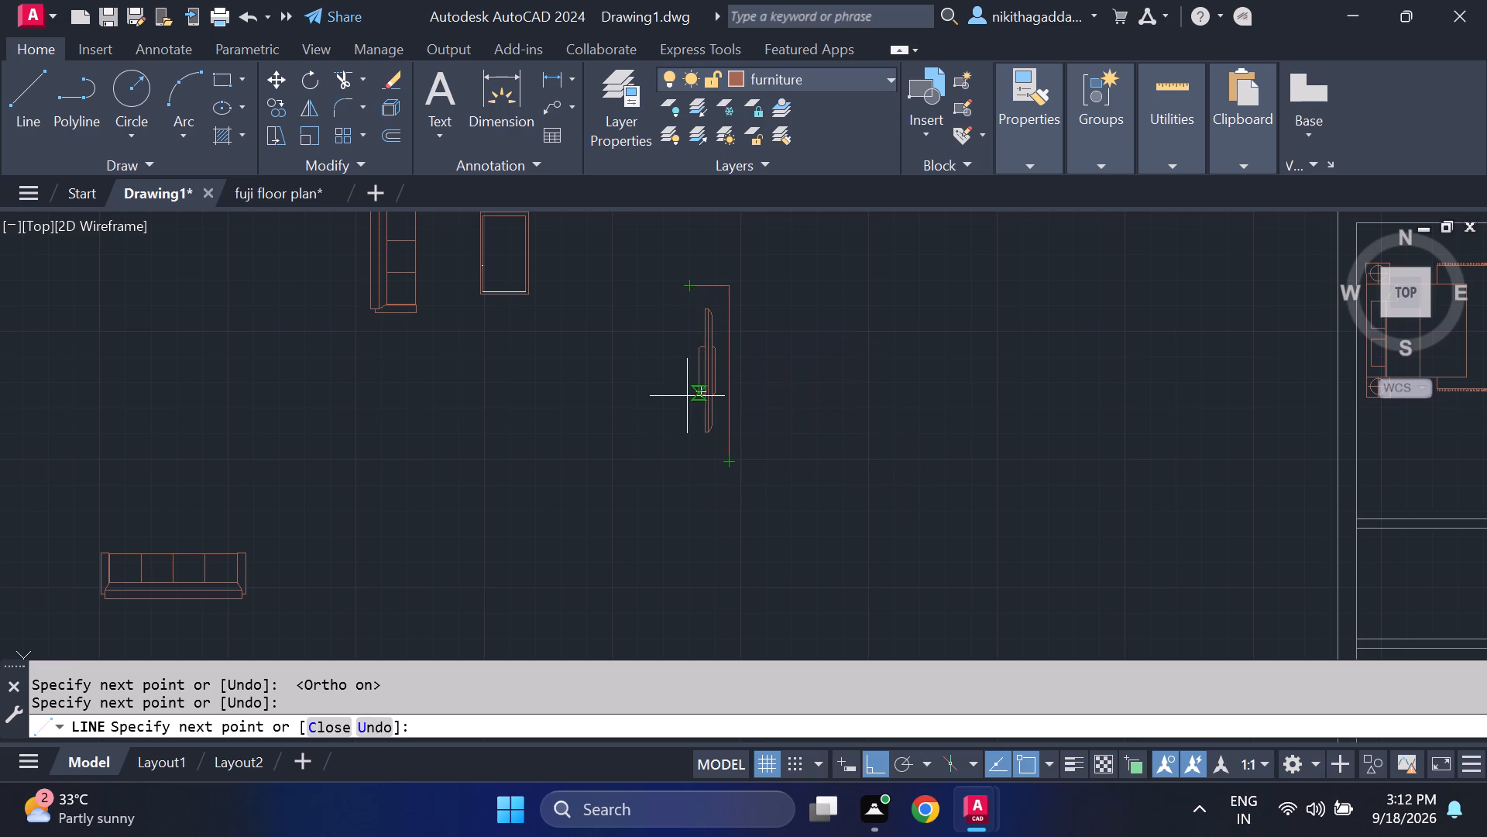
click(692, 462)
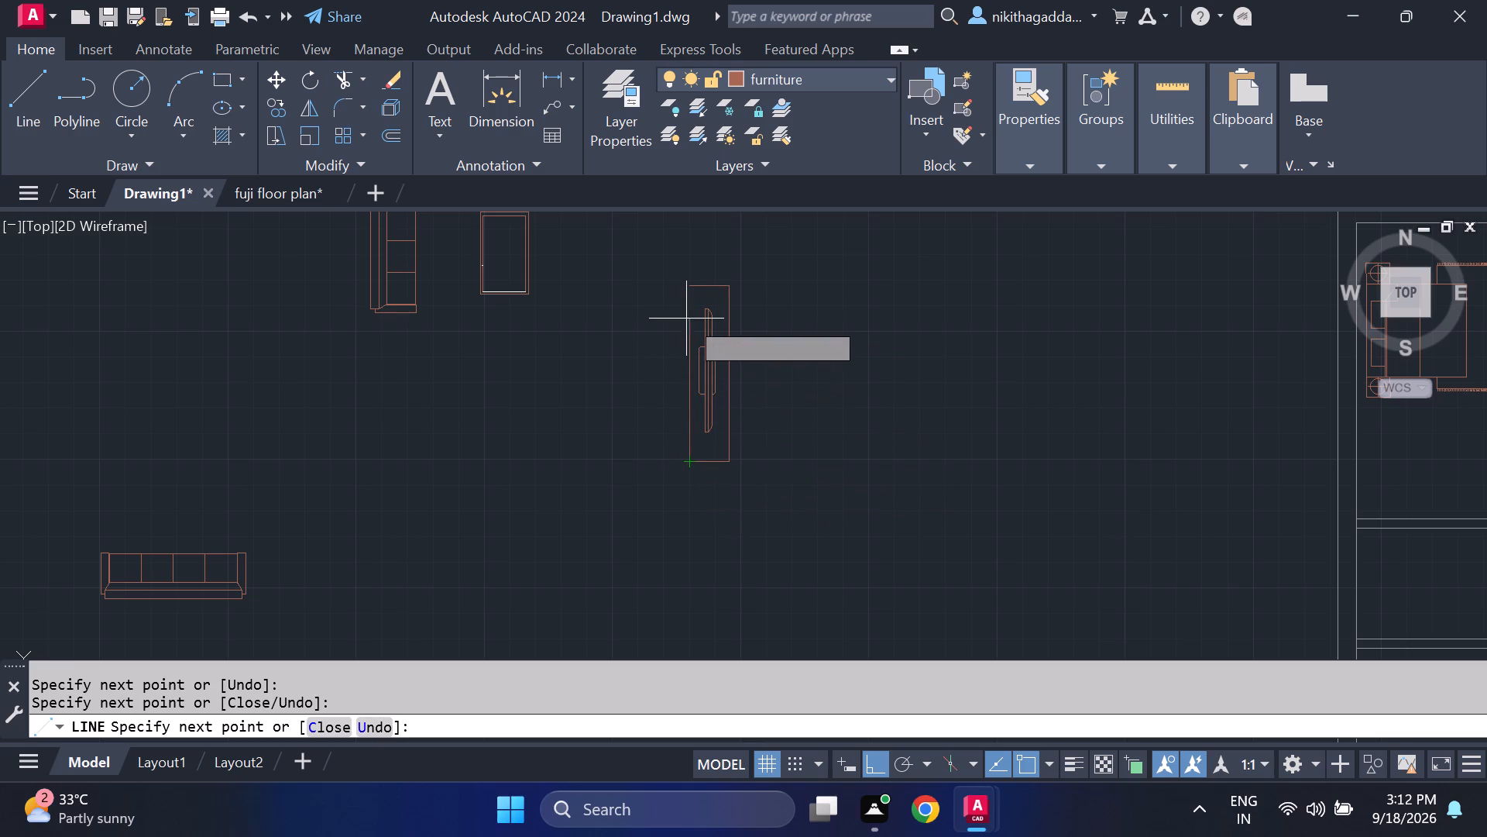
click(689, 284)
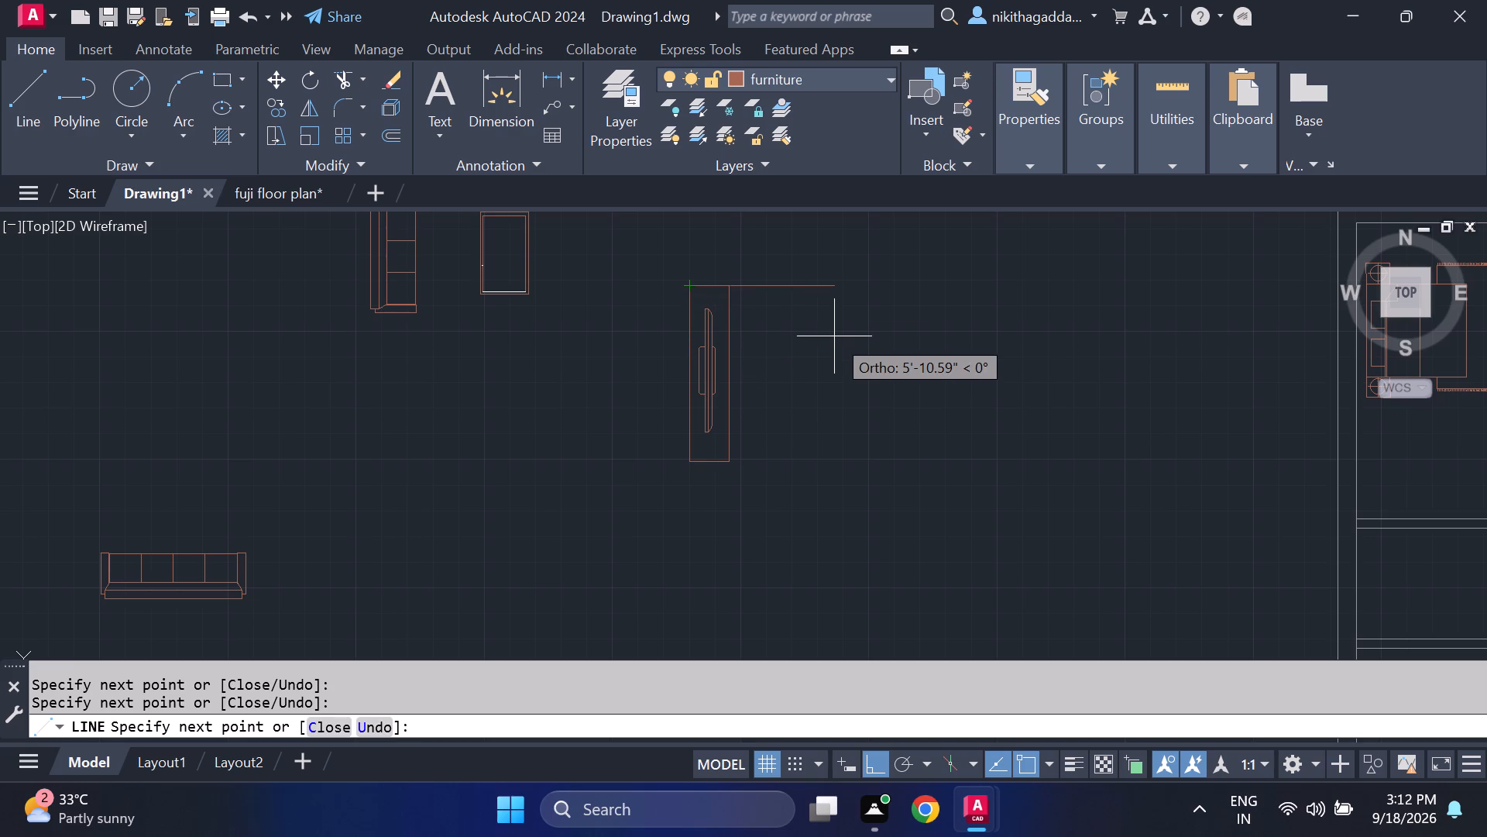
key(Escape)
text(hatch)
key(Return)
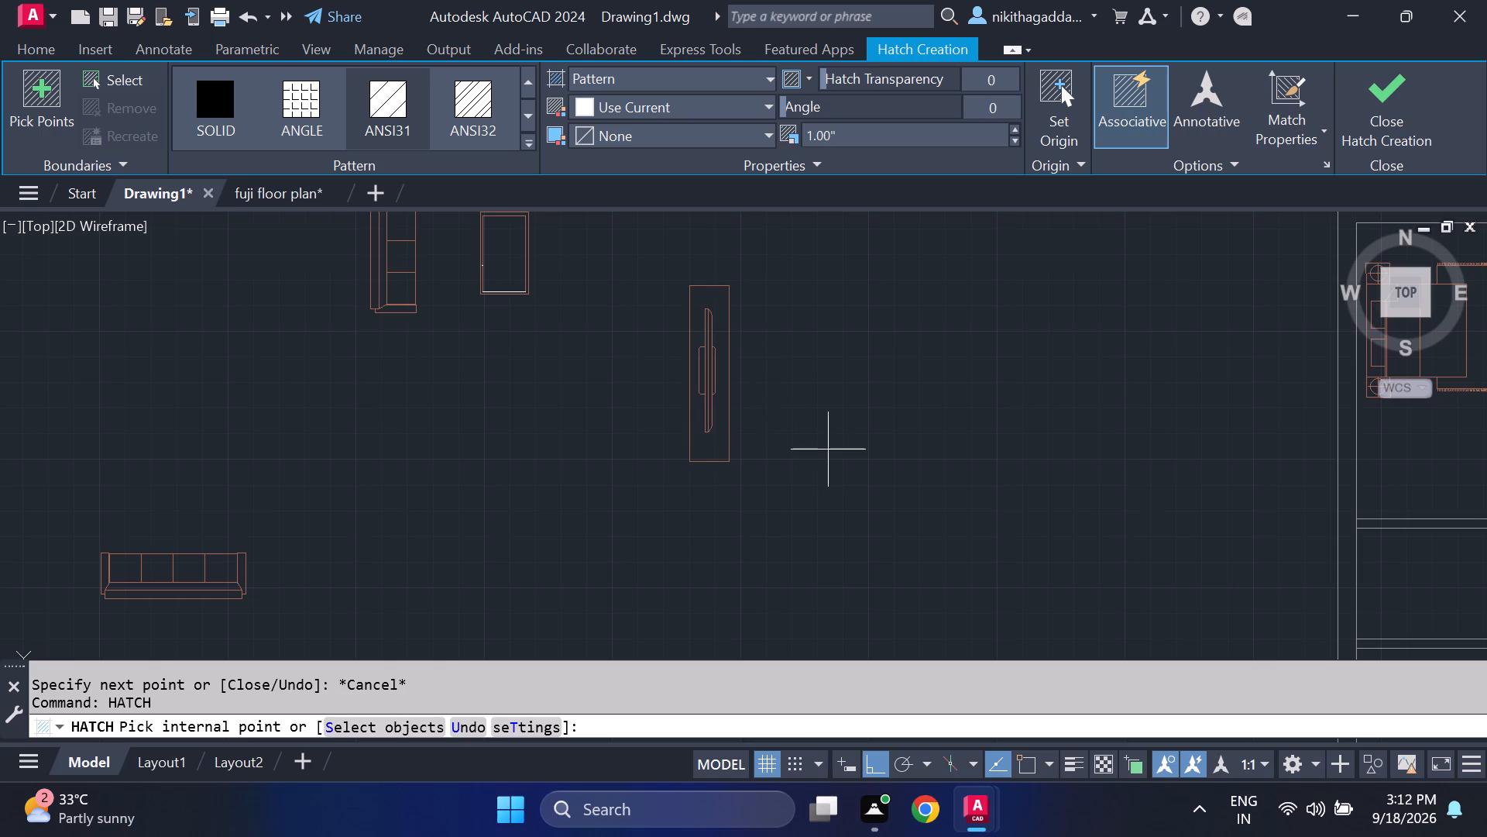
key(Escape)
Move the TV unit with its surrounding rectangle into the plan's north-east room, against the partition opposite the bed, with Ortho off.
scroll(835, 426, down, 3)
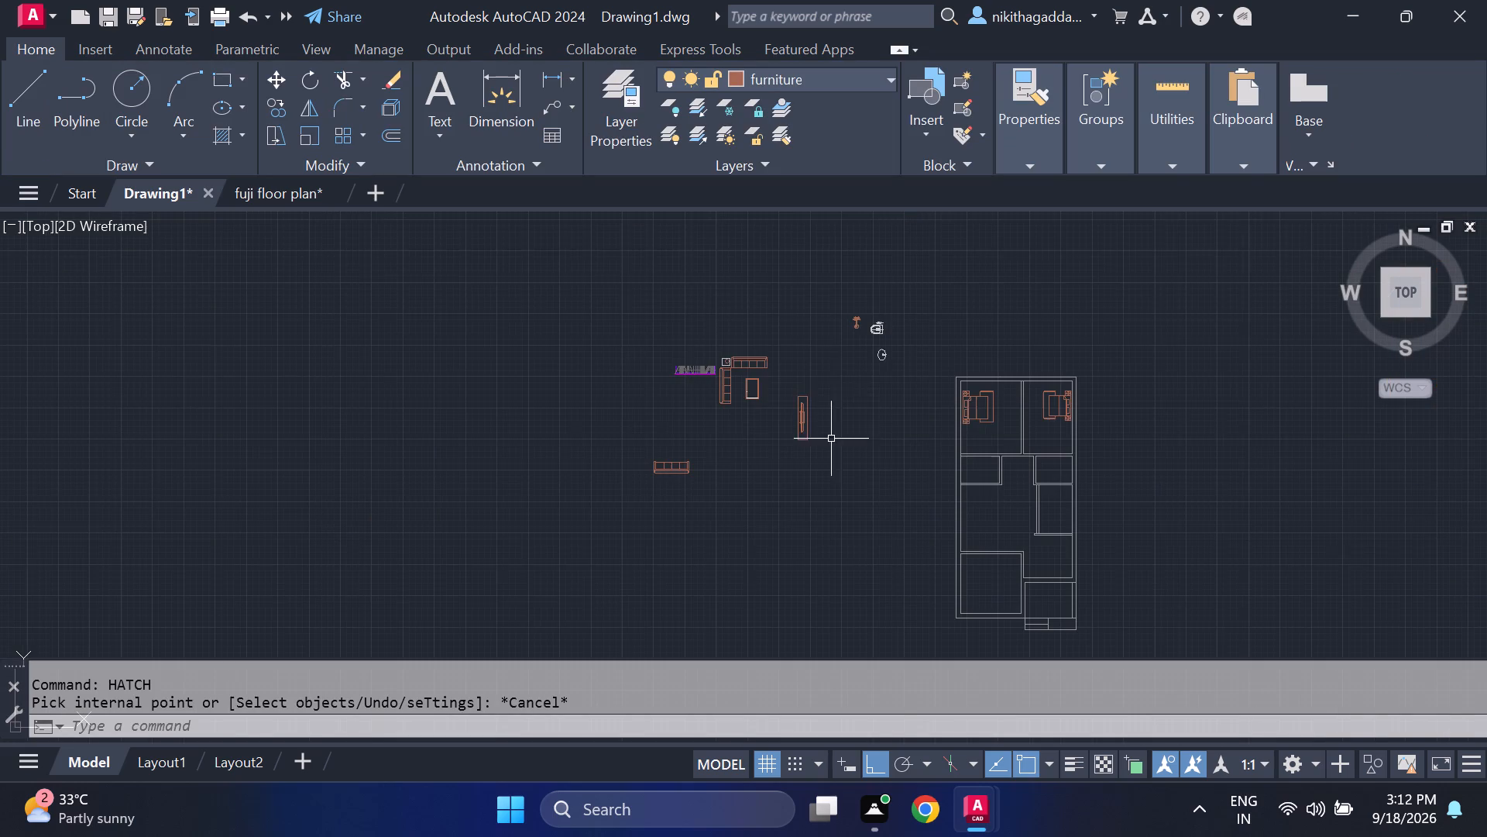
scroll(809, 409, up, 2)
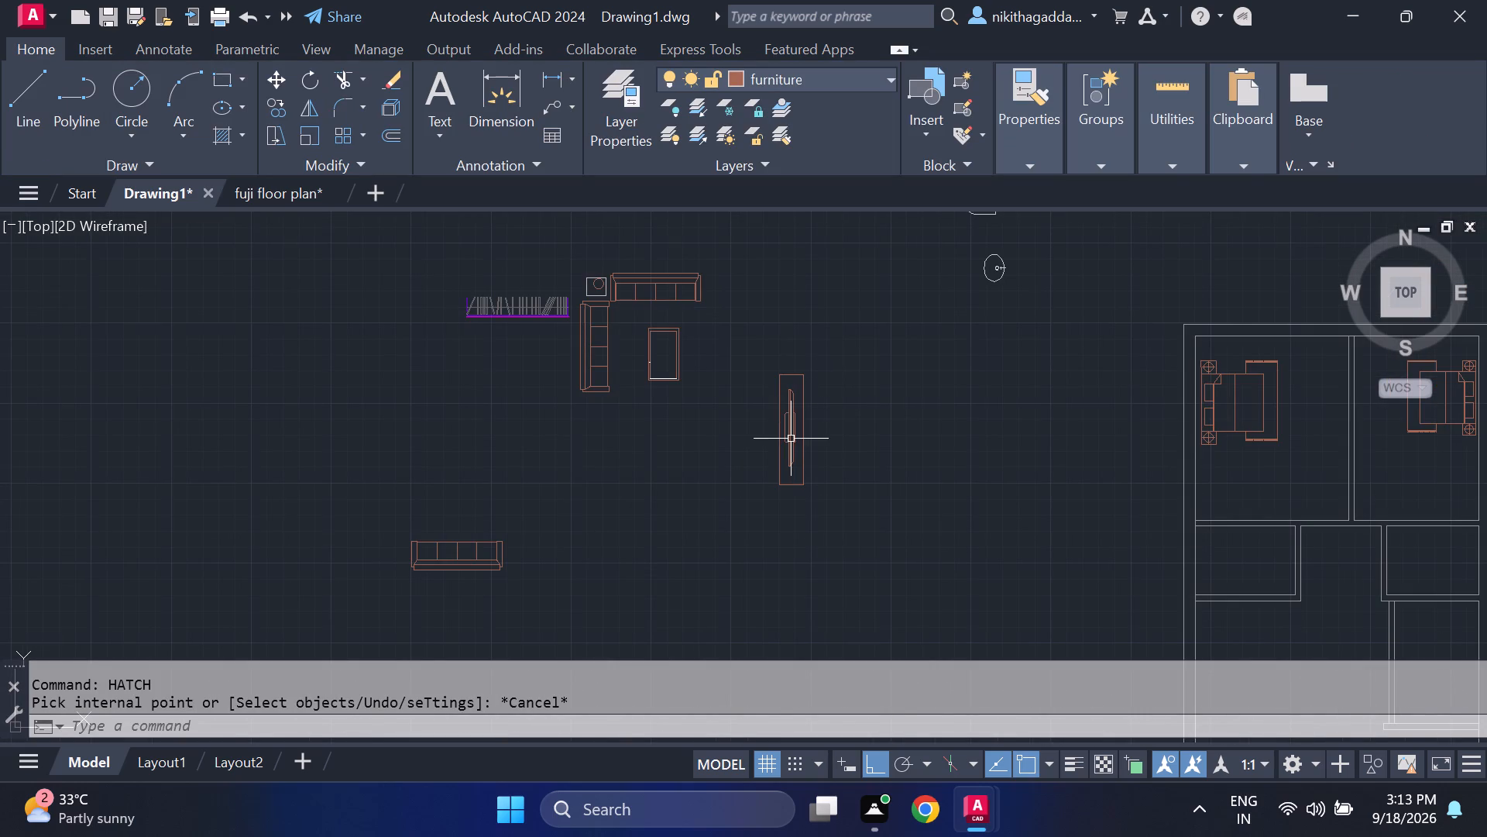
scroll(786, 446, up, 2)
scroll(878, 341, down, 1)
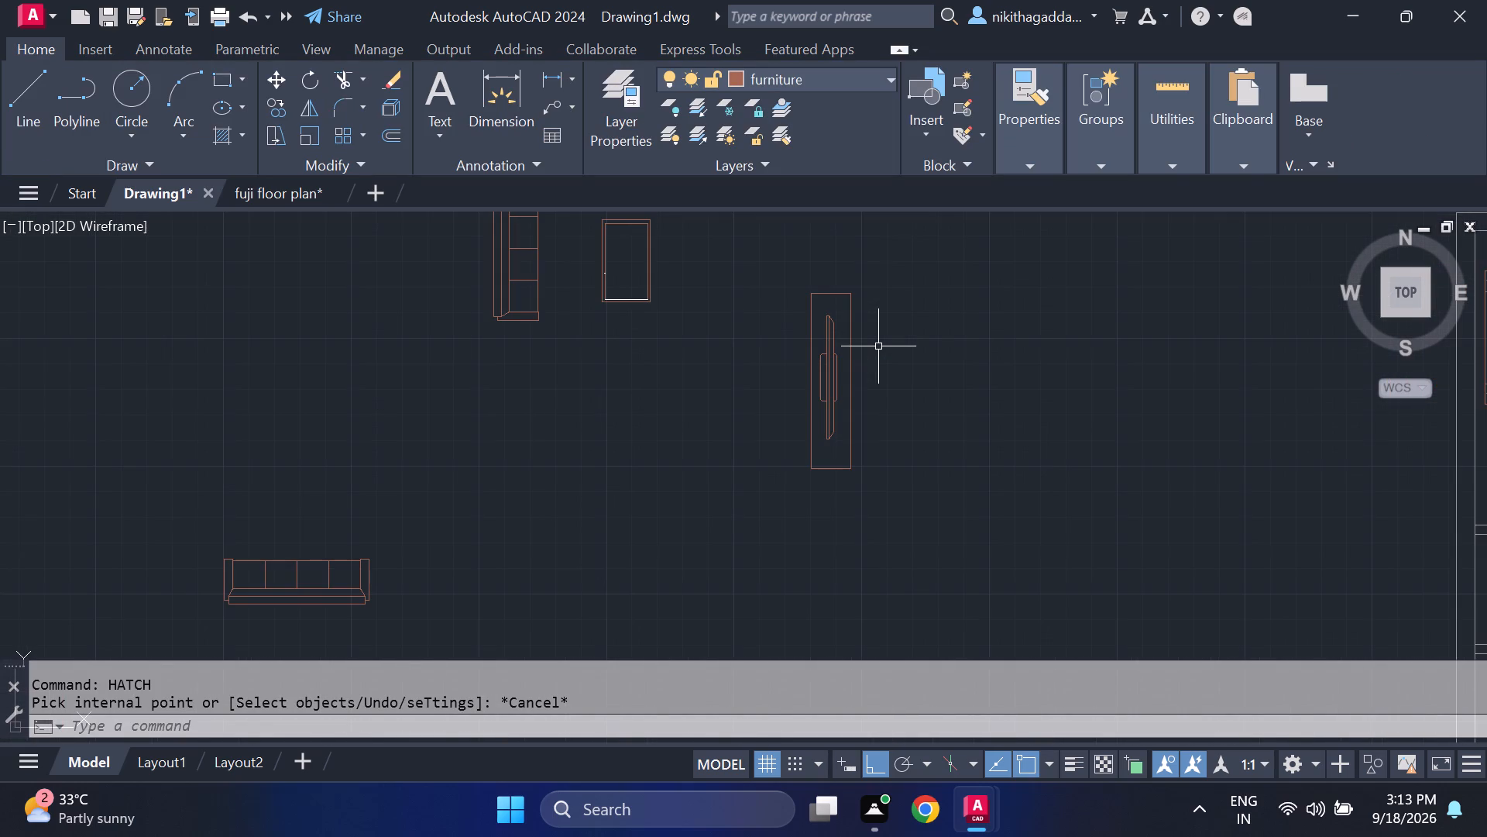
click(889, 288)
click(783, 533)
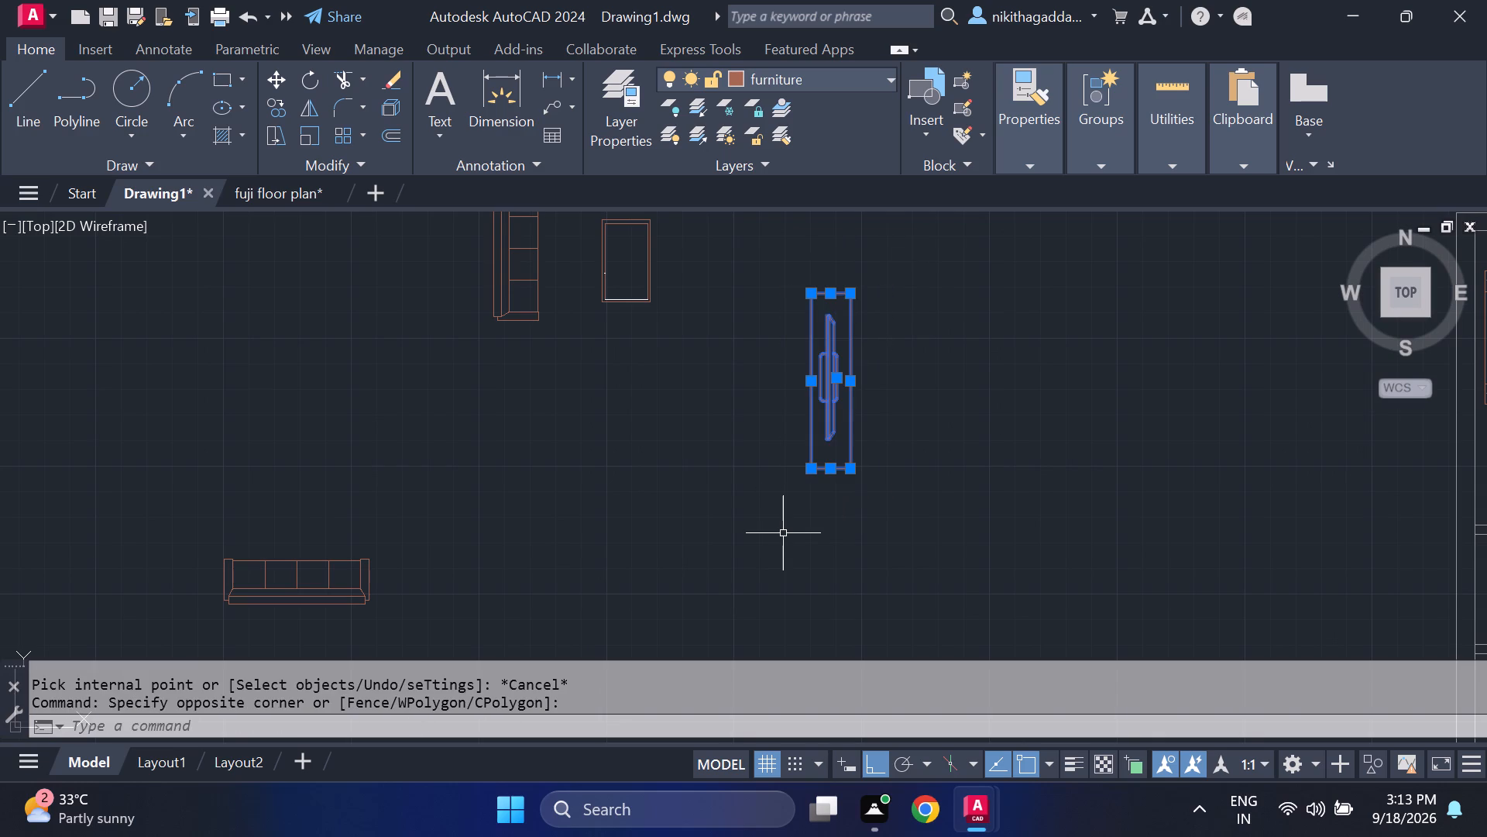
key(m)
key(Return)
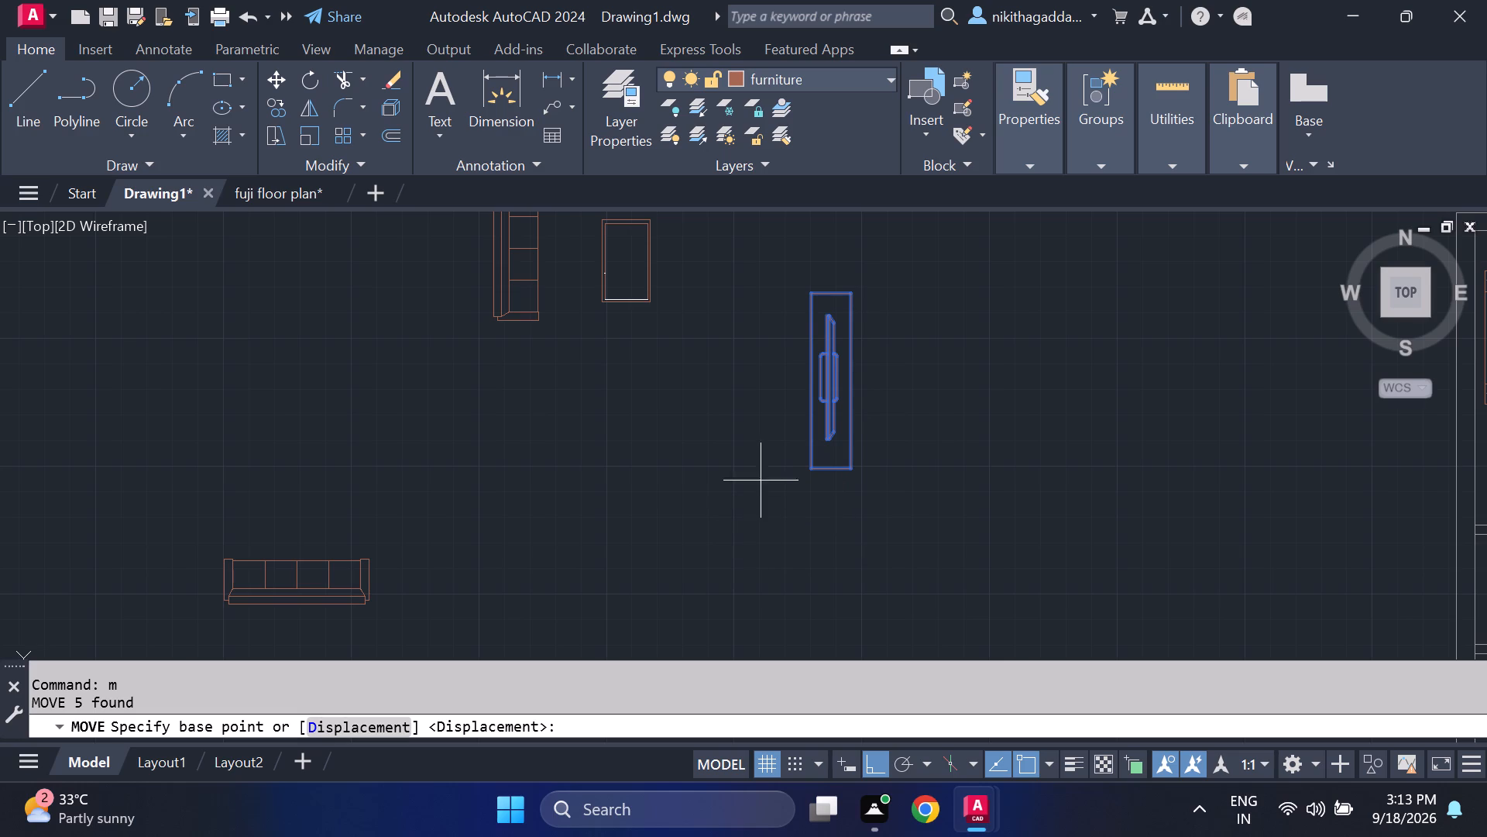
click(802, 376)
scroll(921, 377, down, 2)
middle_drag(922, 377, 734, 415)
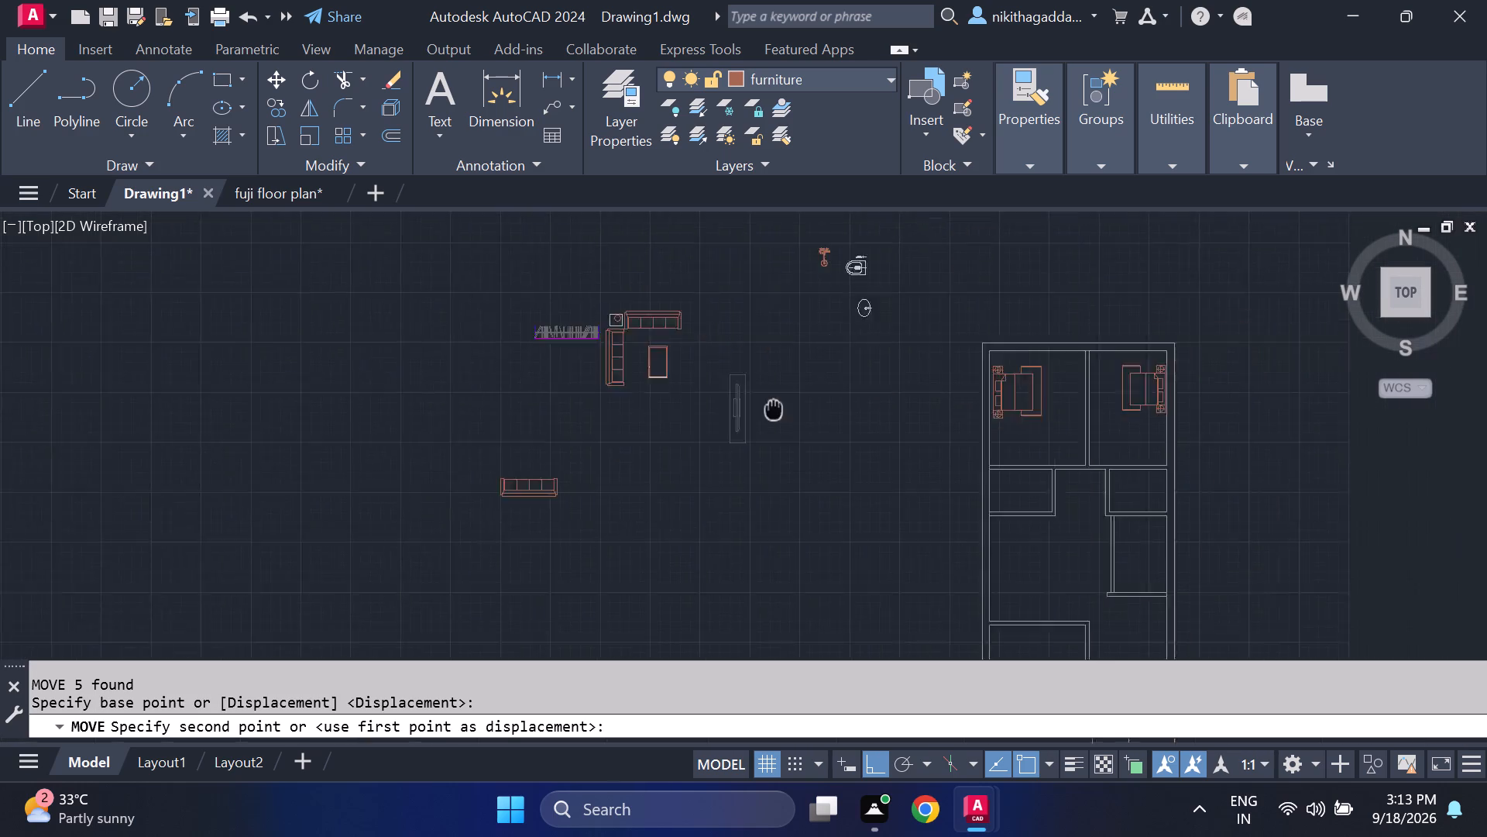
middle_drag(734, 415, 220, 422)
scroll(531, 409, up, 3)
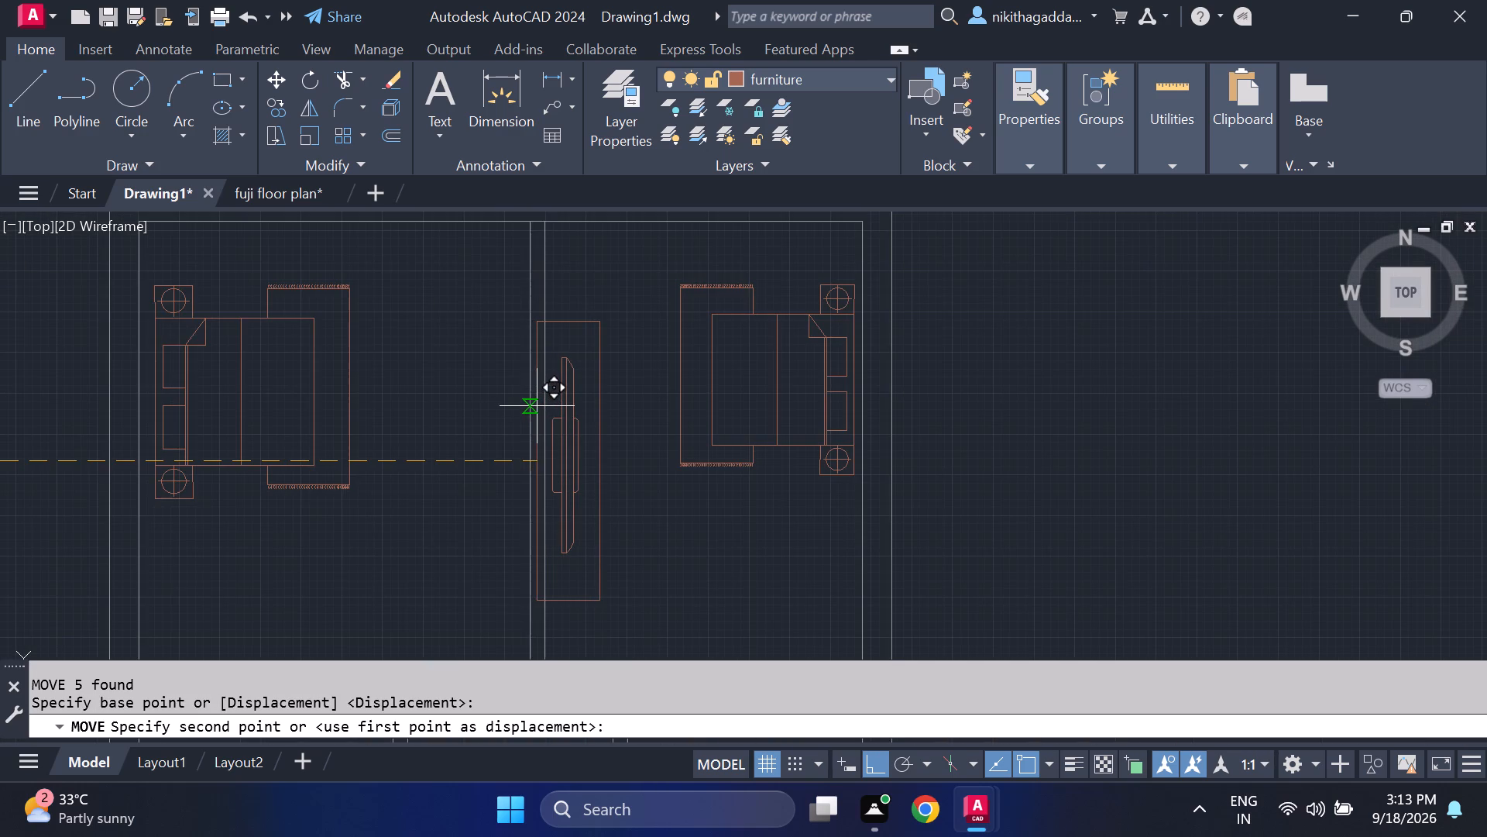
key(F8)
scroll(557, 424, up, 1)
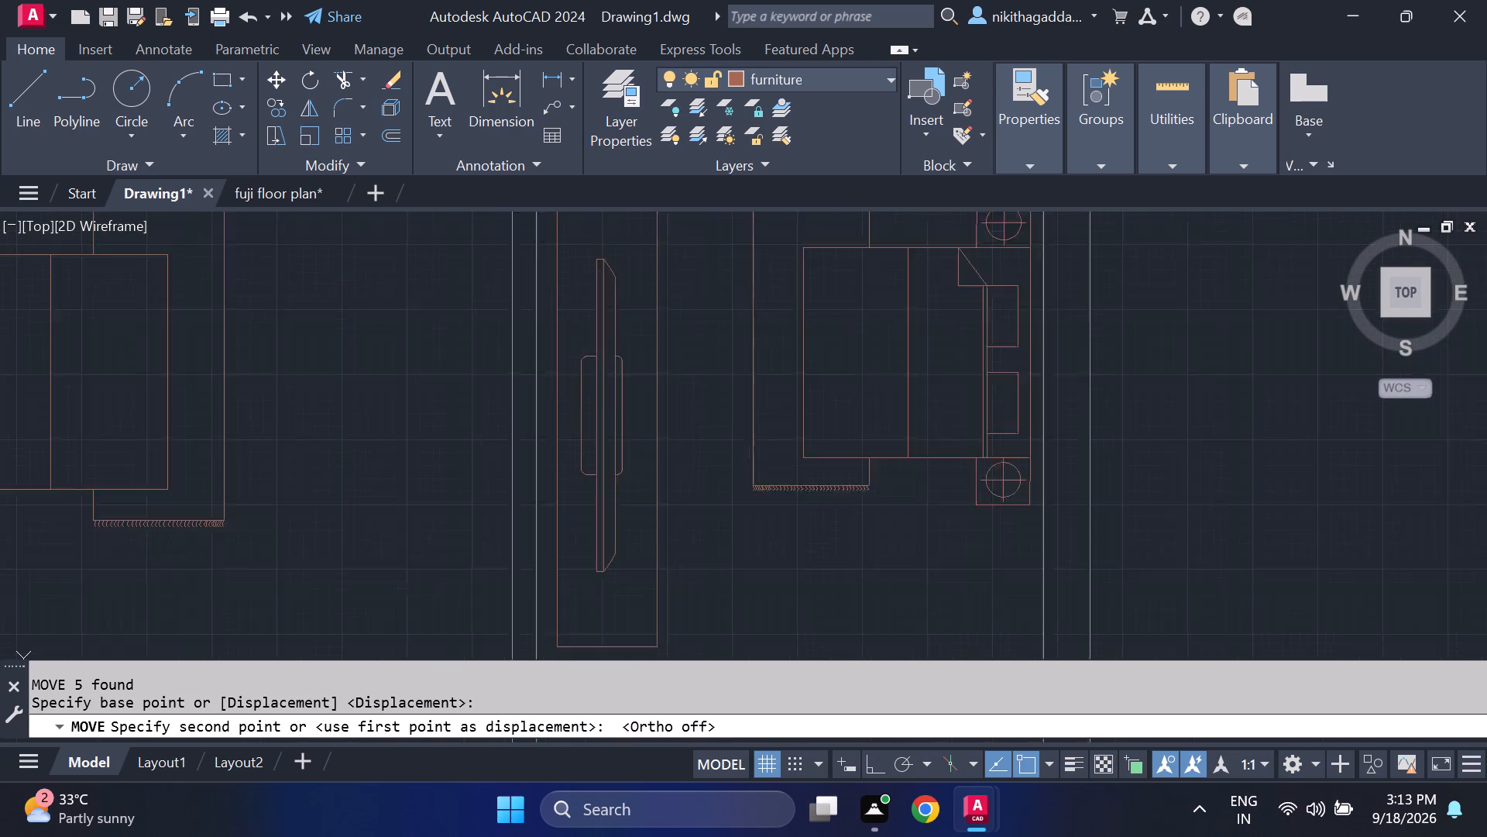
scroll(557, 424, up, 1)
scroll(555, 421, down, 3)
scroll(563, 405, up, 2)
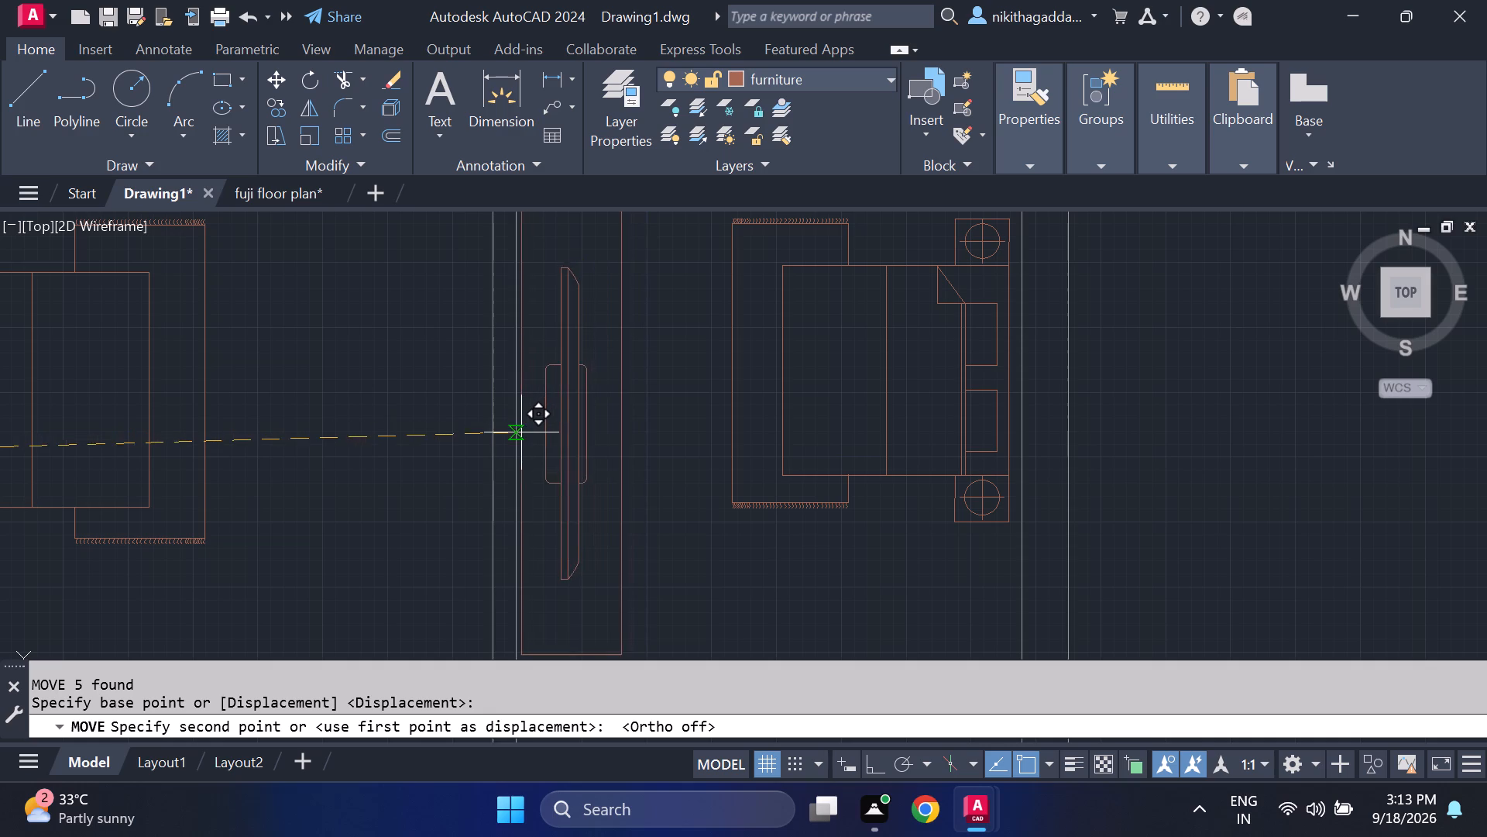
click(515, 436)
Scale the TV unit and its rectangle down to a little over half size, about a base point midway along its partition-side edge.
scroll(551, 437, up, 1)
scroll(579, 442, down, 3)
scroll(581, 441, up, 2)
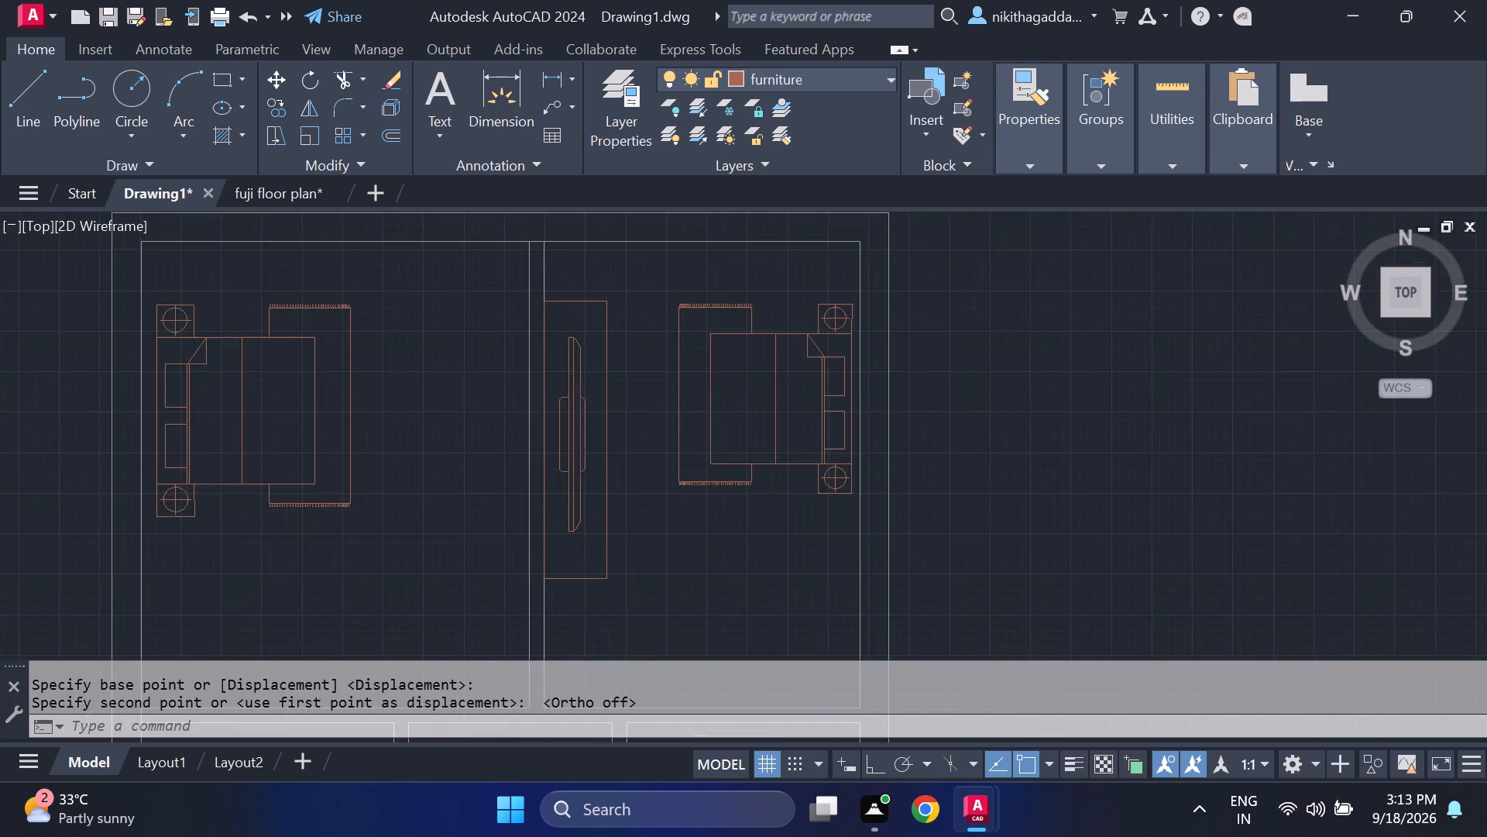
click(640, 399)
click(537, 529)
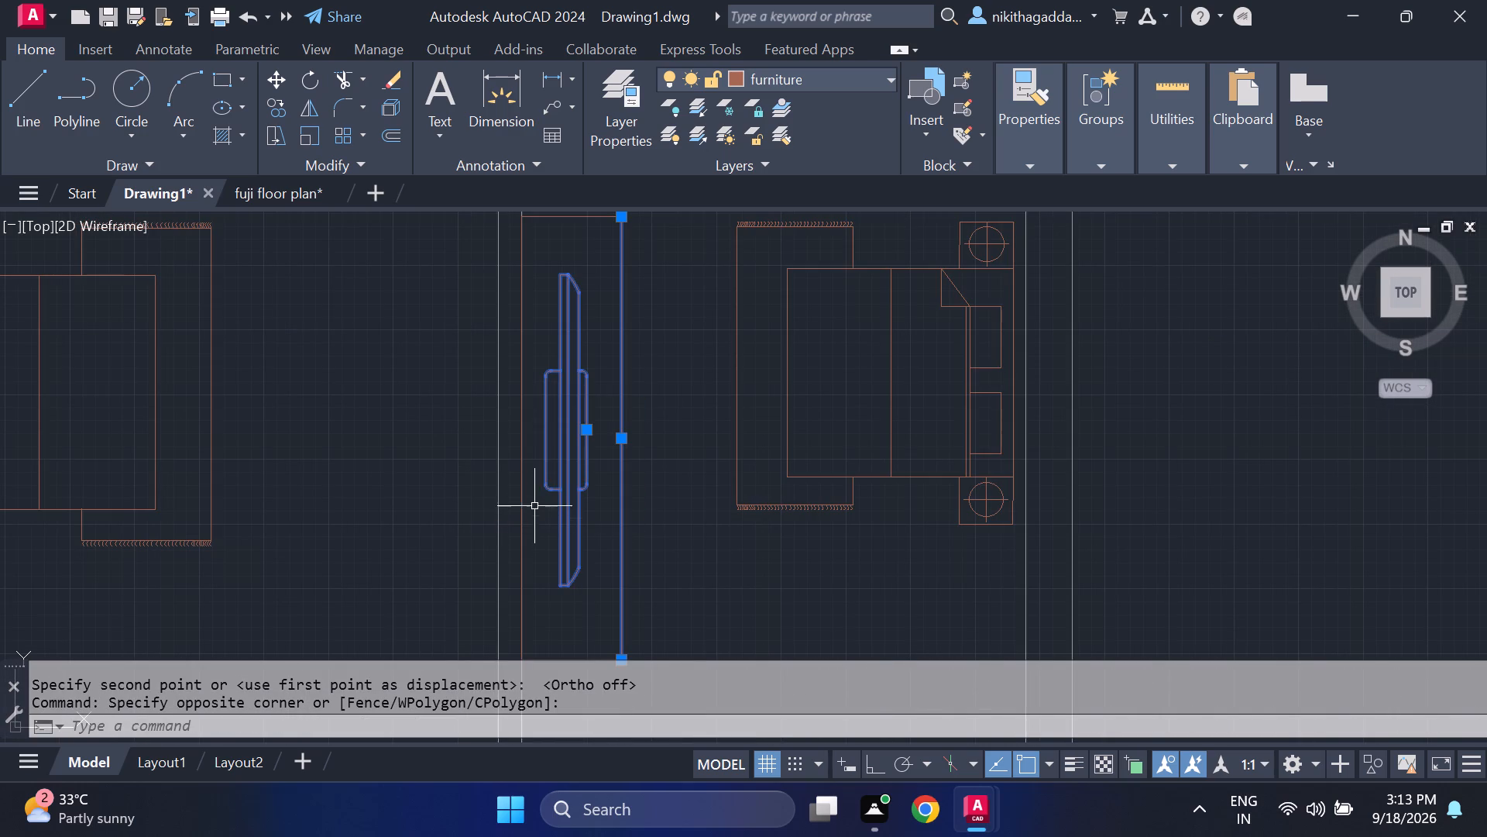
click(520, 495)
middle_drag(563, 279, 560, 370)
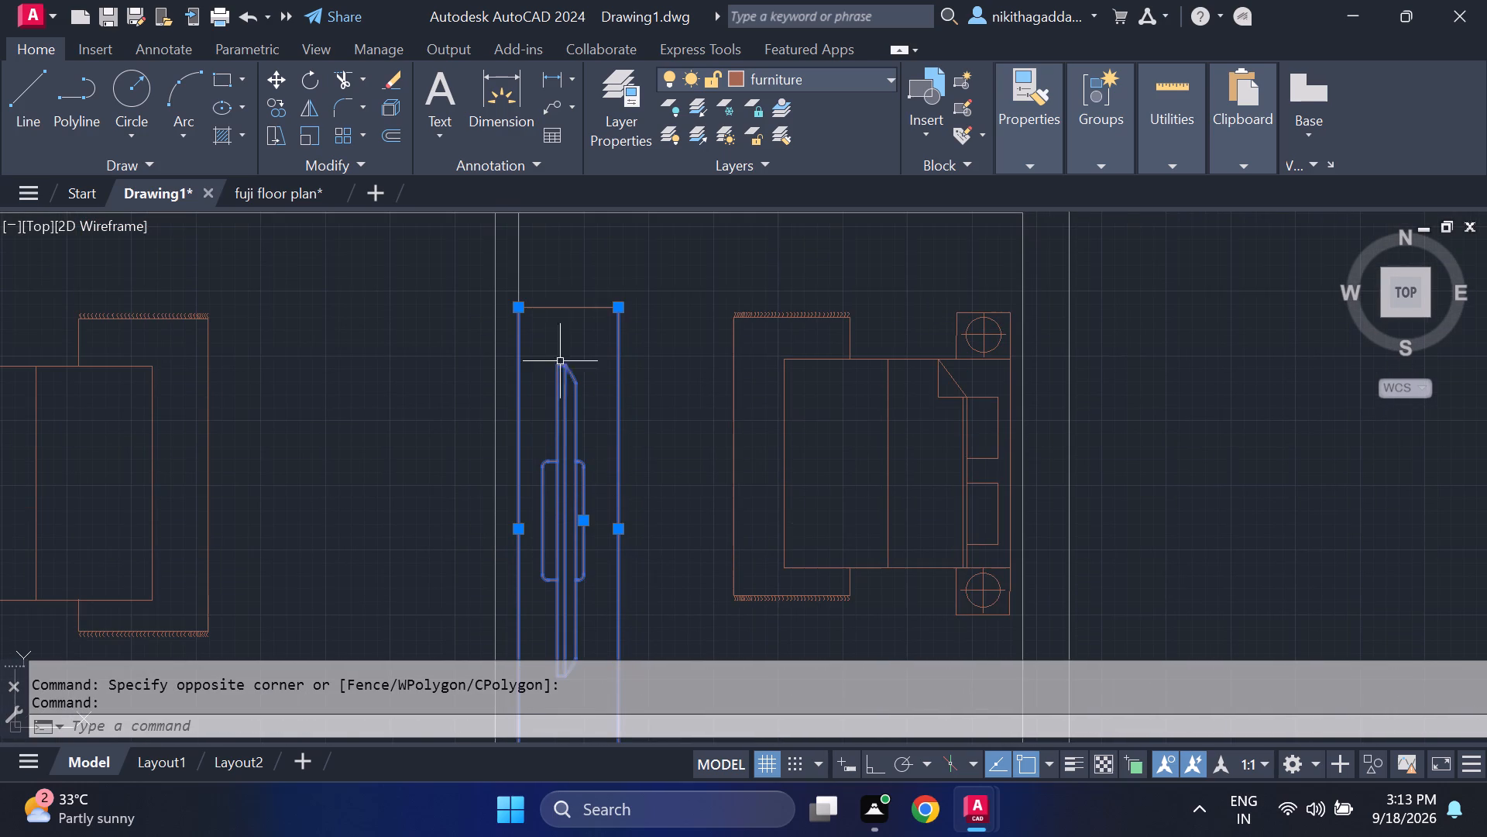
click(588, 291)
click(563, 346)
scroll(623, 438, down, 3)
scroll(625, 522, up, 1)
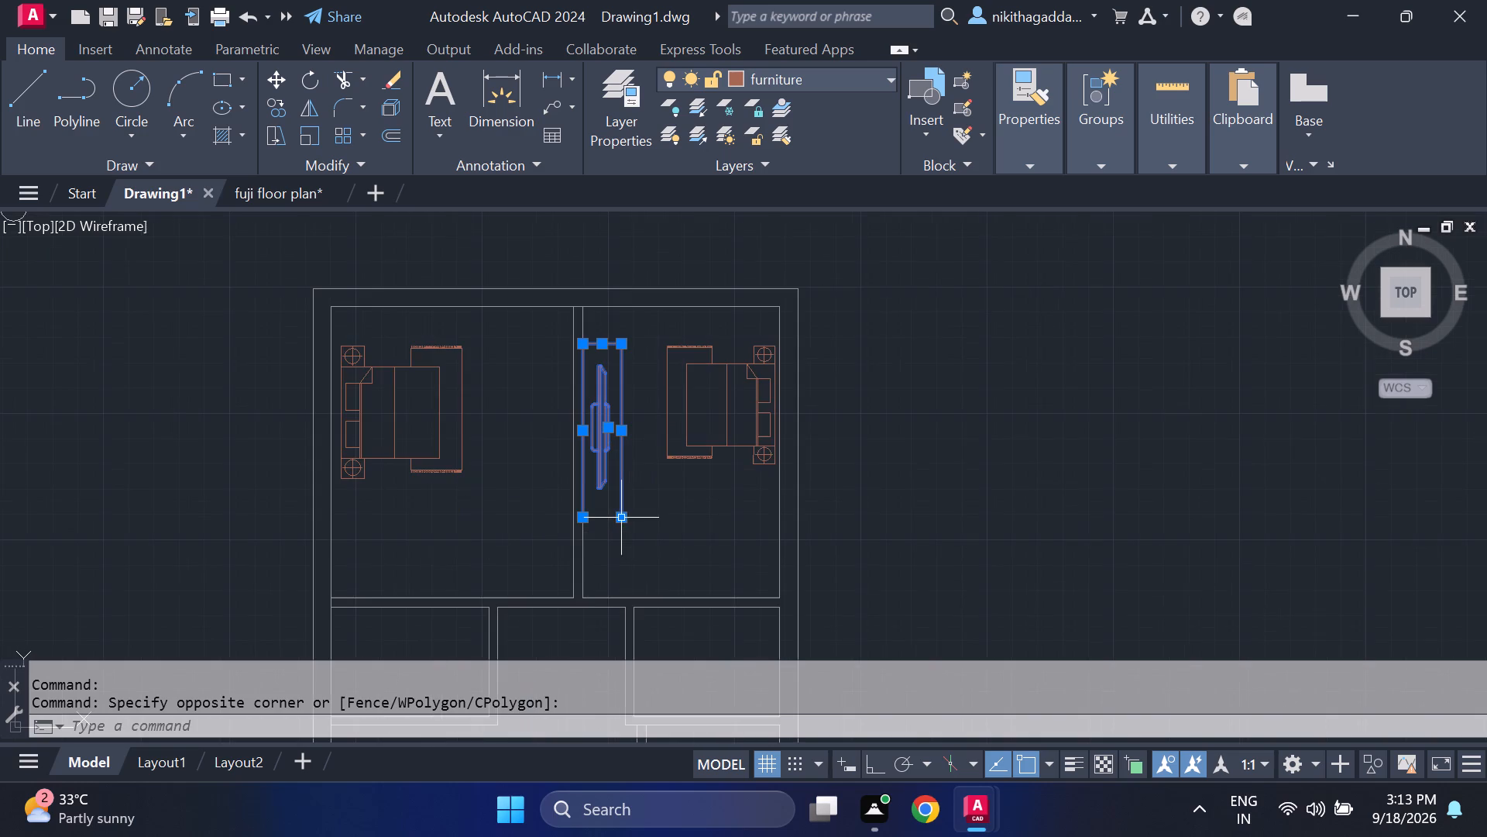
click(659, 484)
click(592, 529)
text(scale)
key(Return)
scroll(487, 454, up, 1)
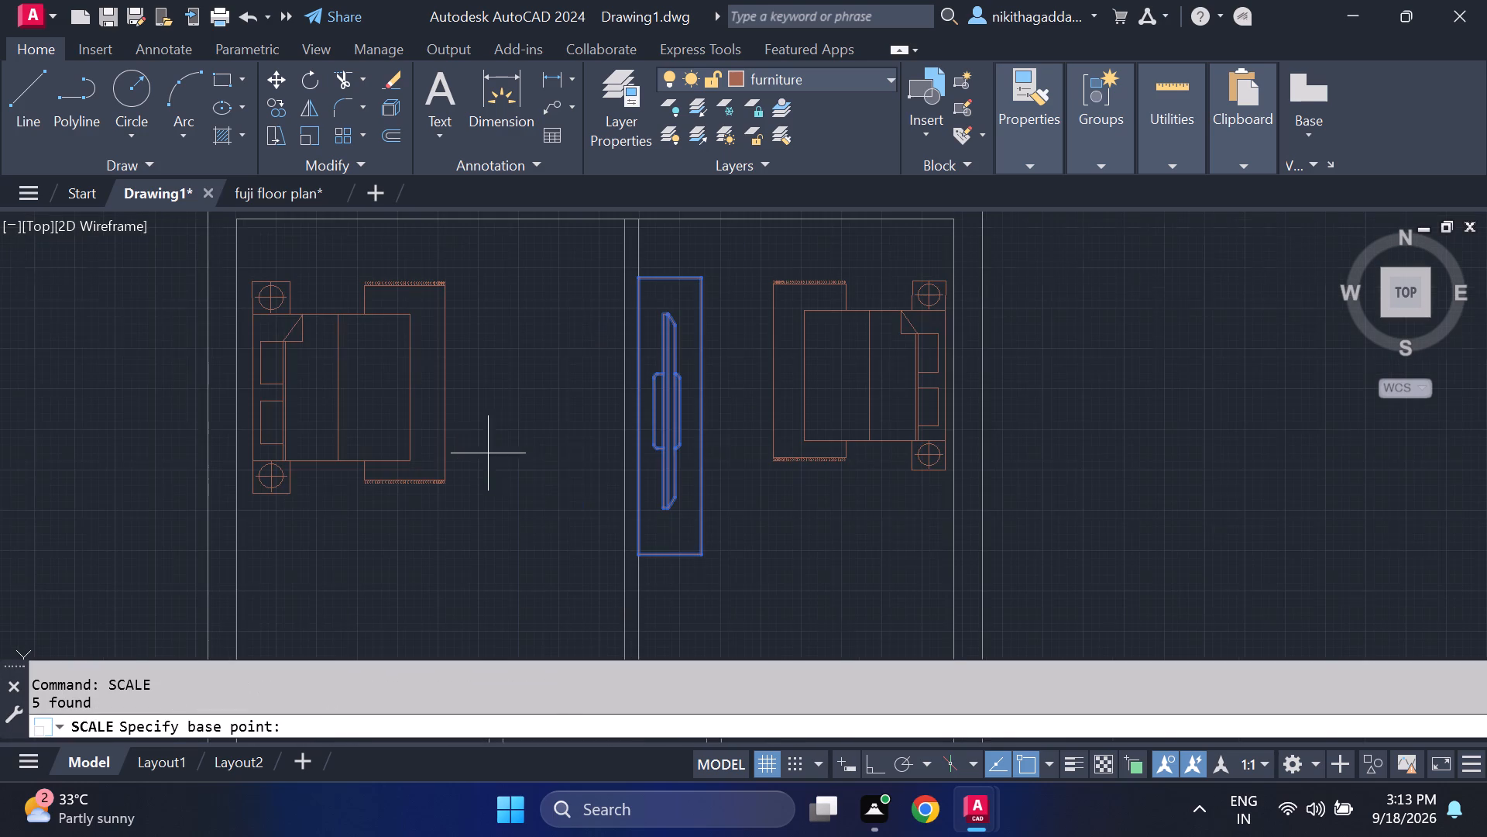
scroll(665, 431, up, 2)
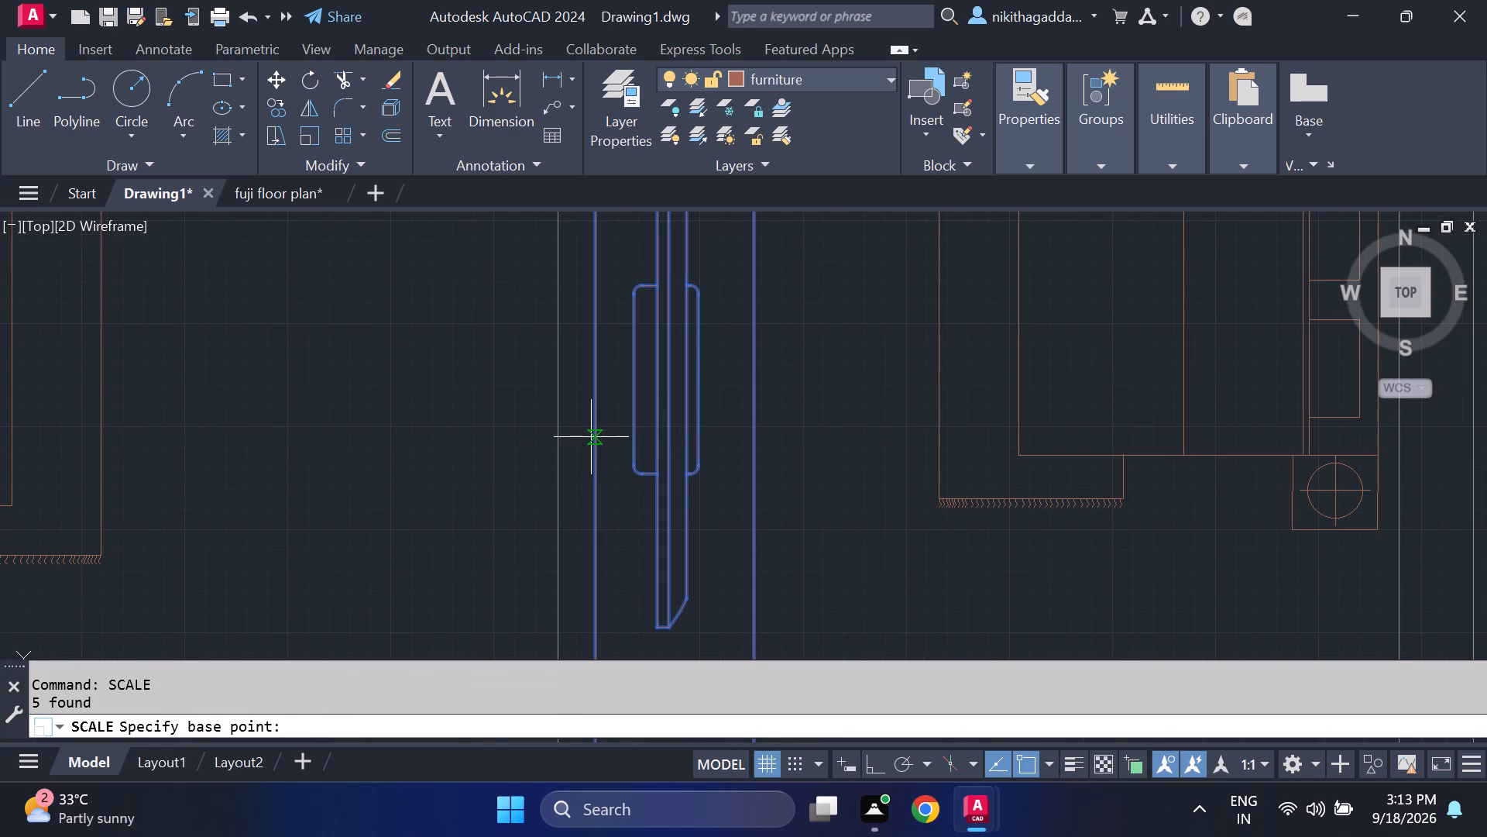
click(591, 437)
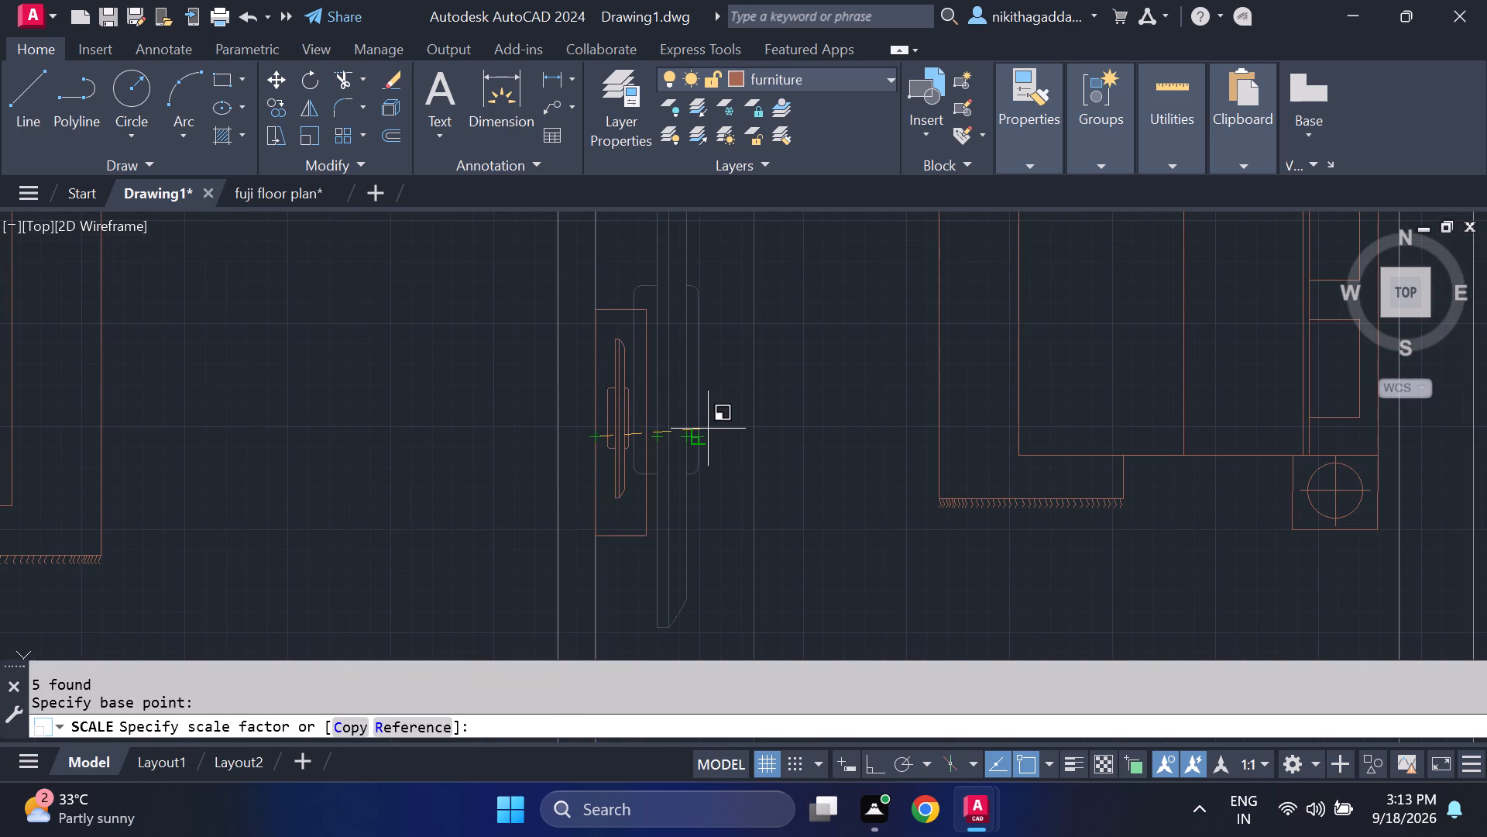
scroll(749, 402, down, 1)
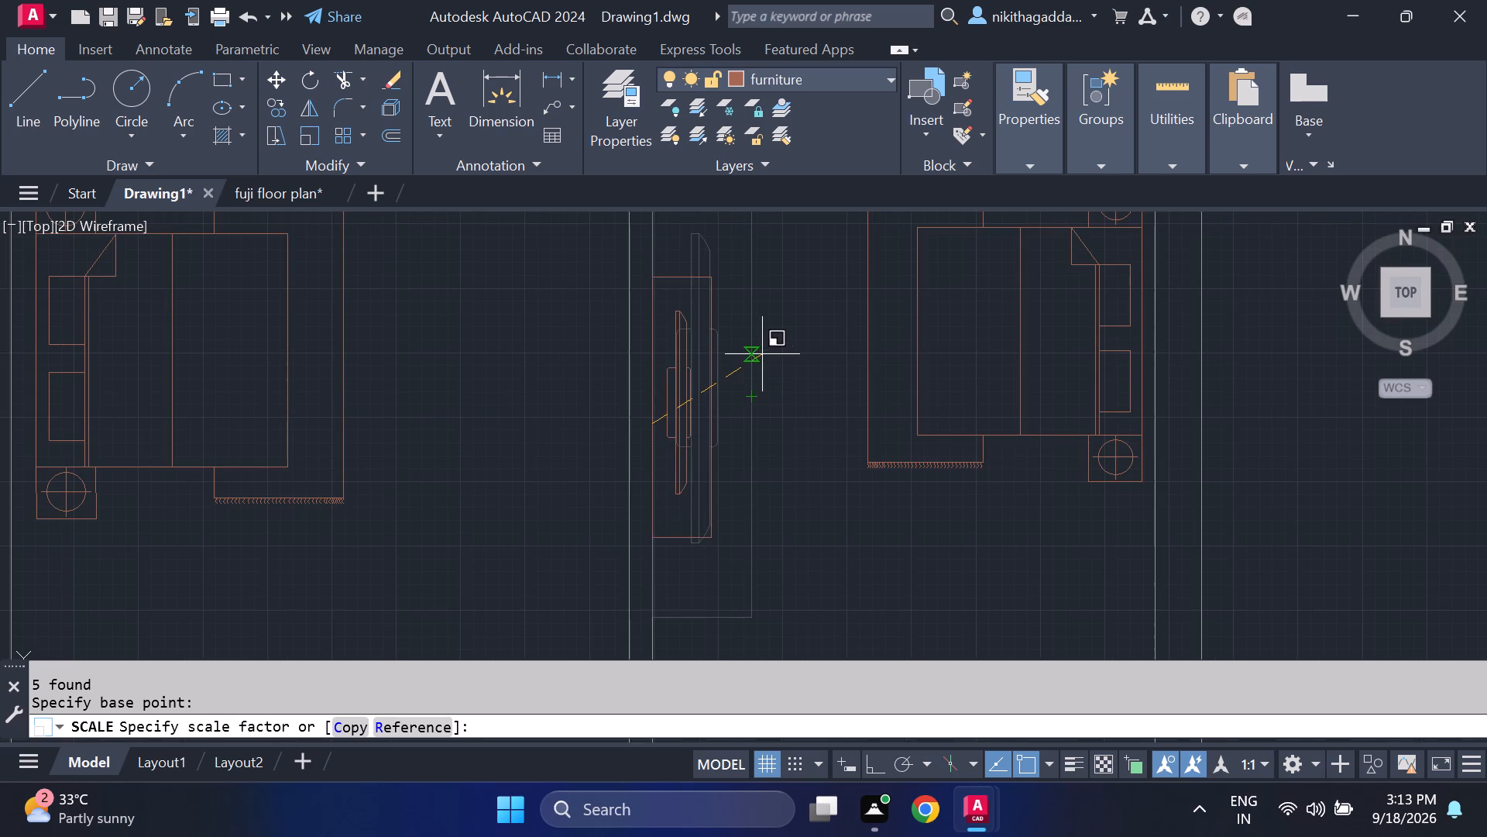
click(751, 350)
Change the closet layer's colour to index 23, with the hanging-clothes closet west of the plan selected.
scroll(754, 373, down, 3)
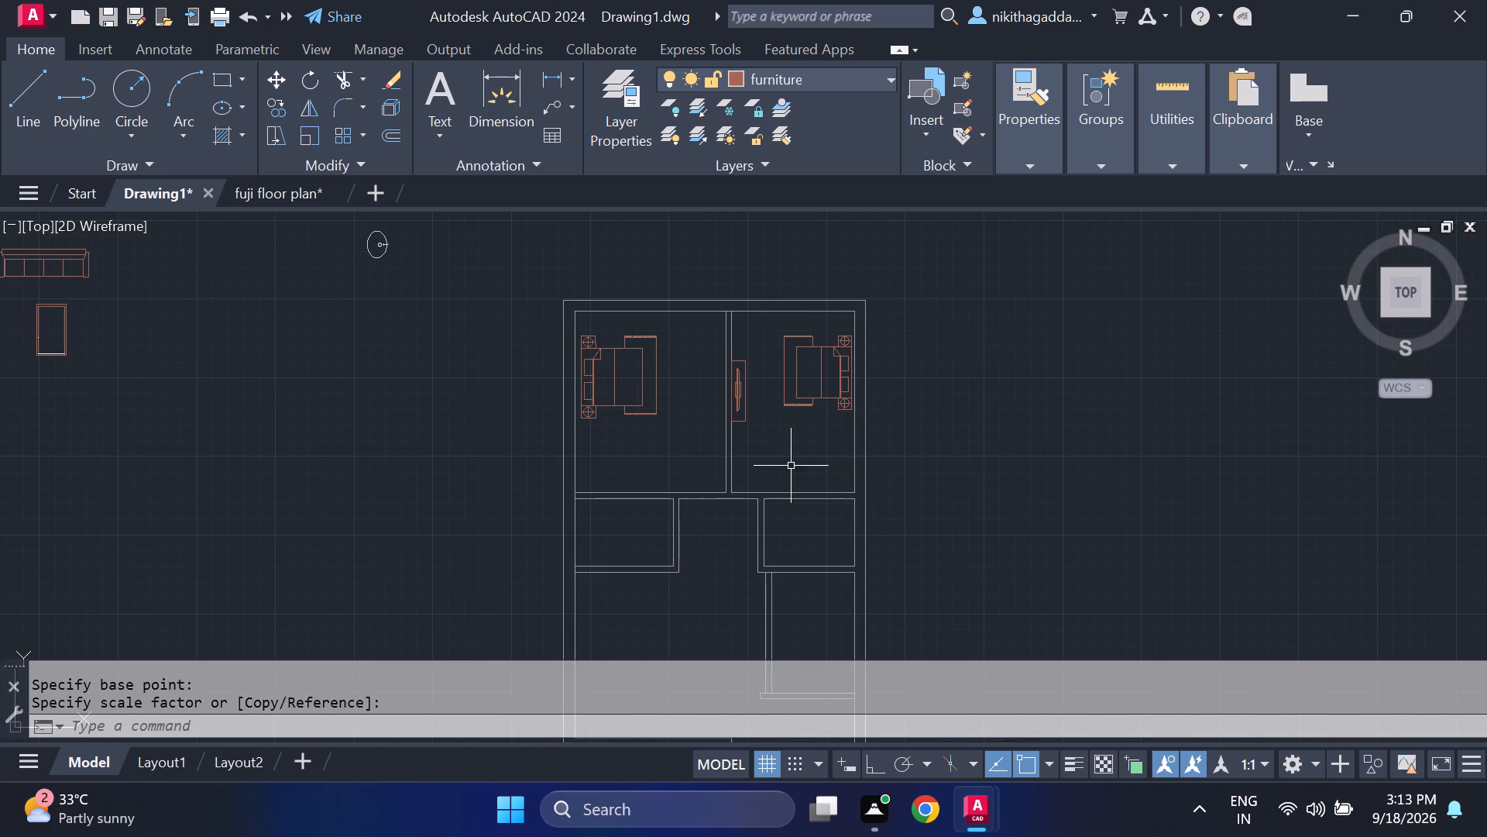
middle_drag(781, 449, 1024, 439)
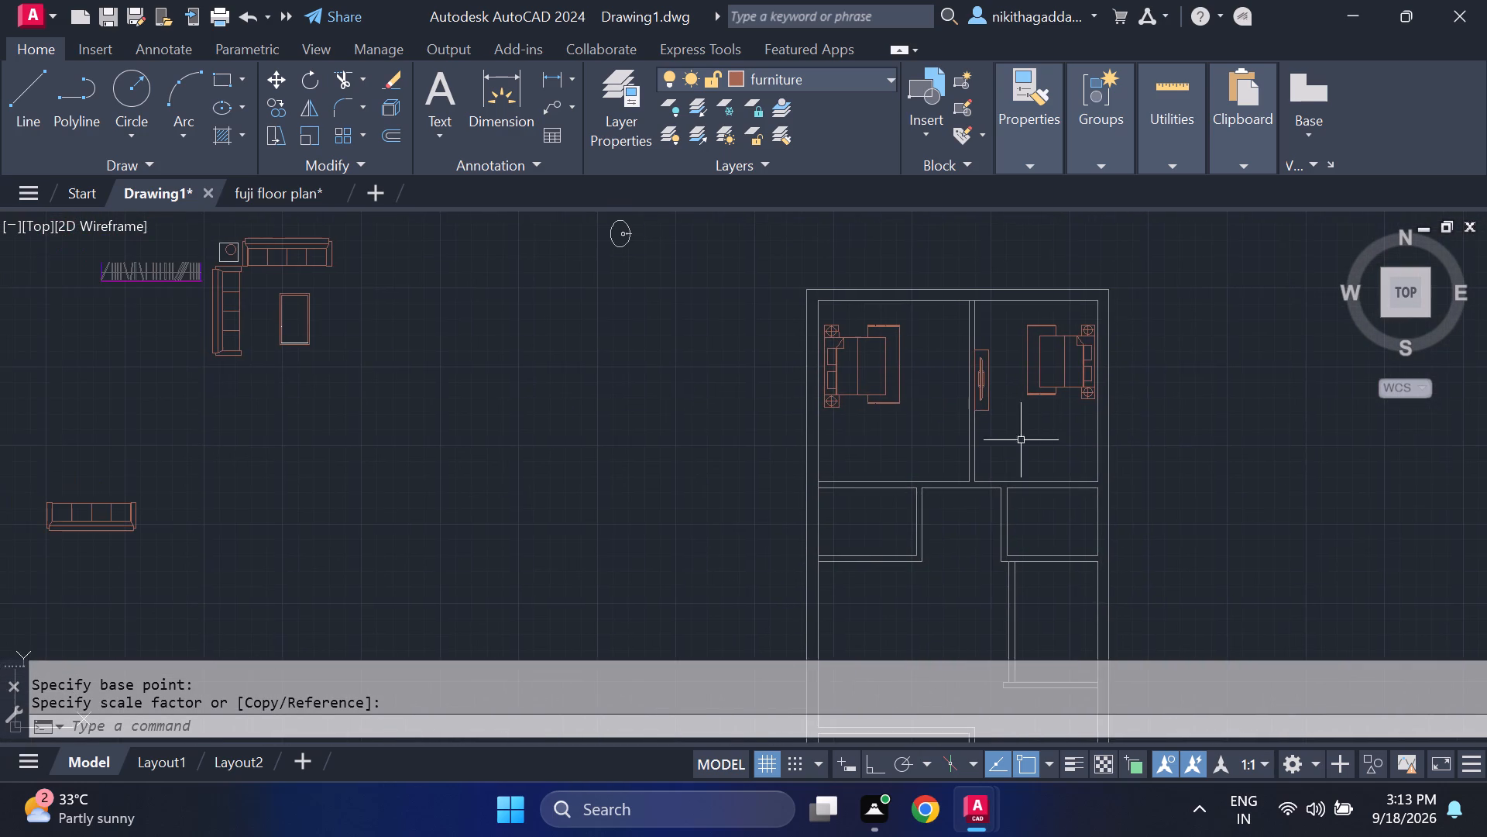
middle_drag(36, 453, 300, 539)
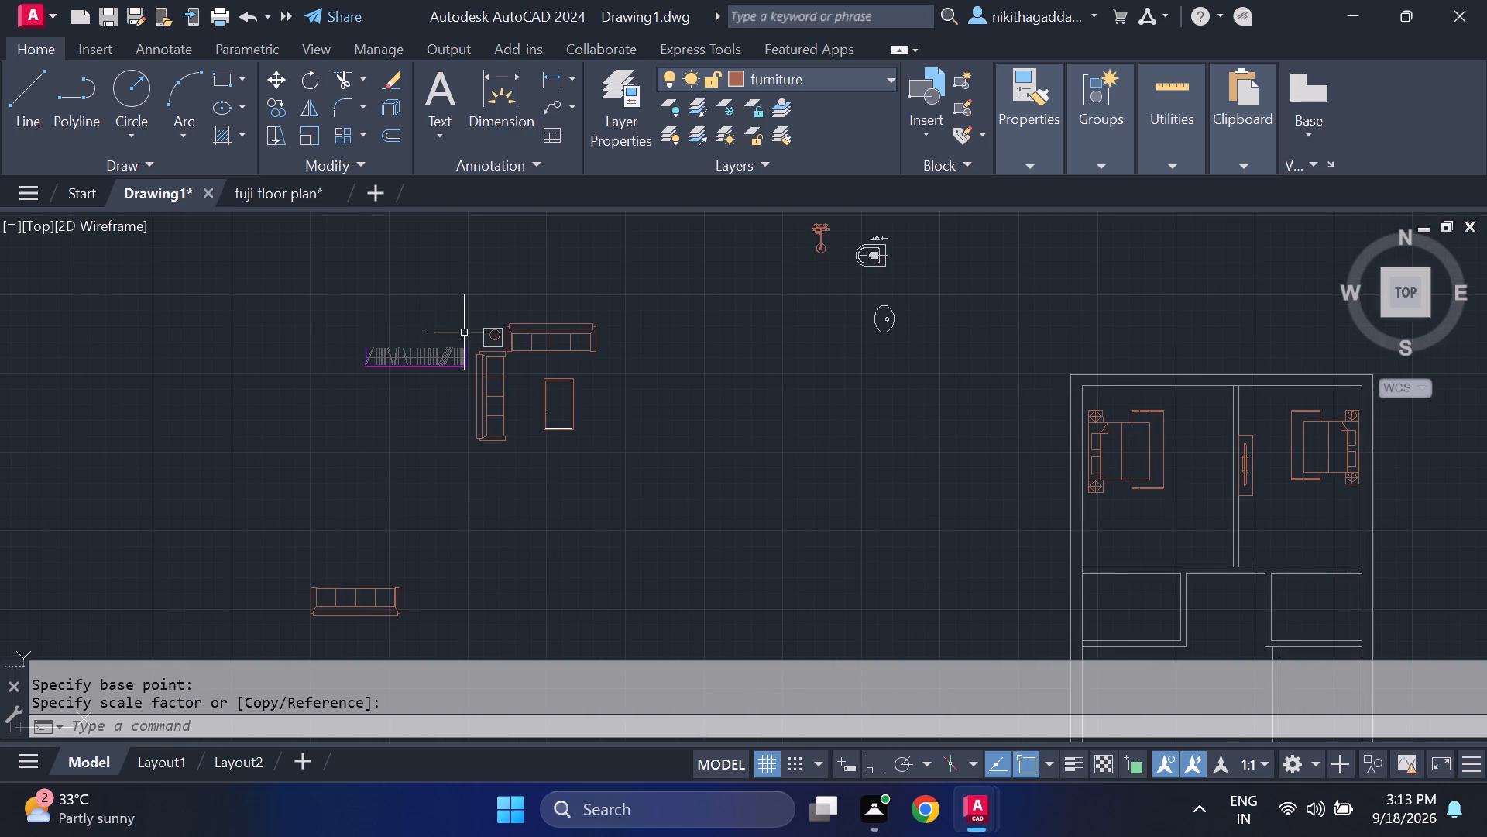
scroll(449, 322, up, 3)
click(457, 350)
click(20, 566)
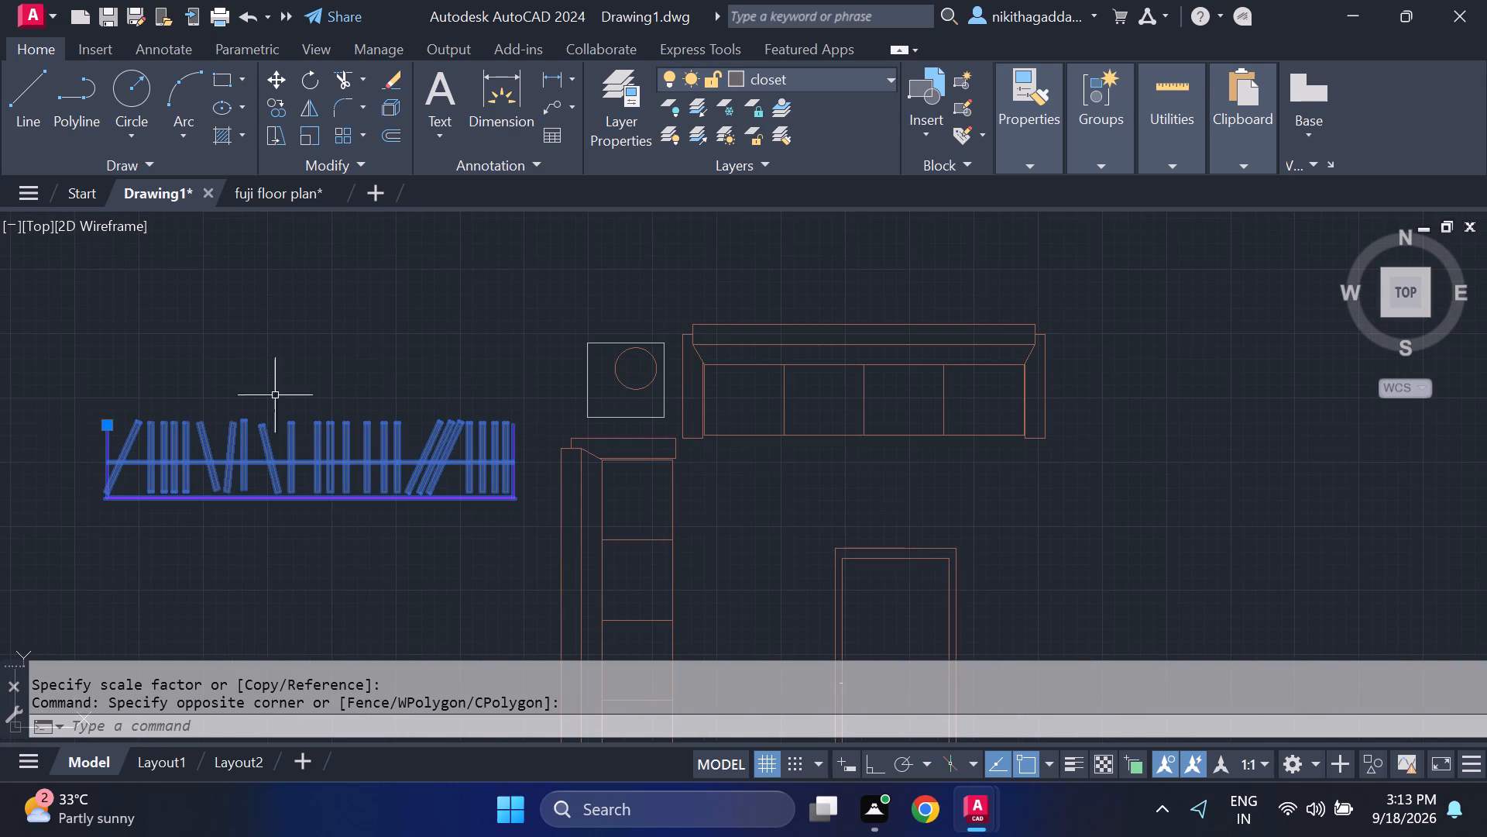
click(735, 78)
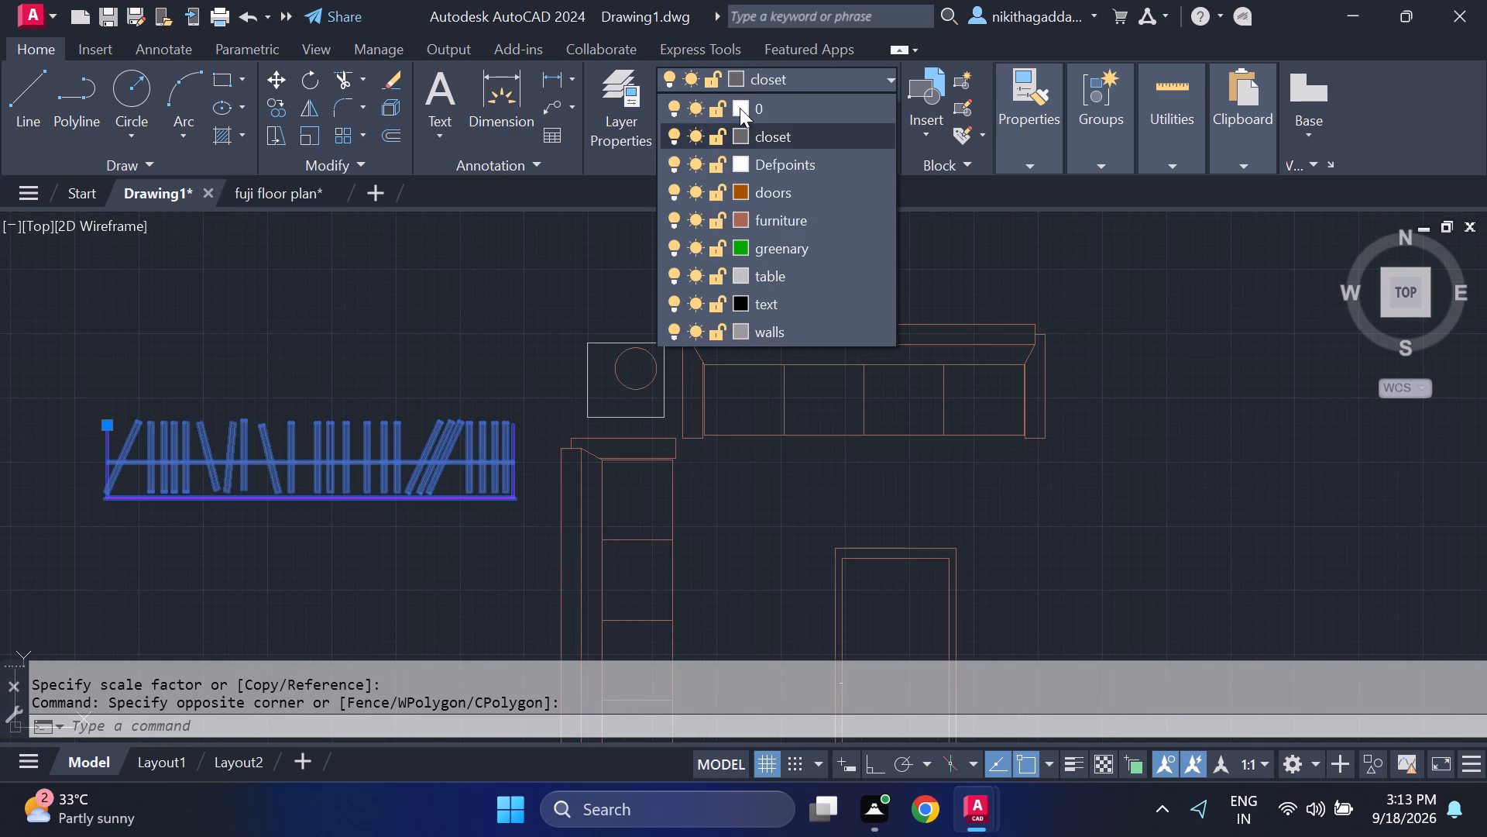
click(739, 130)
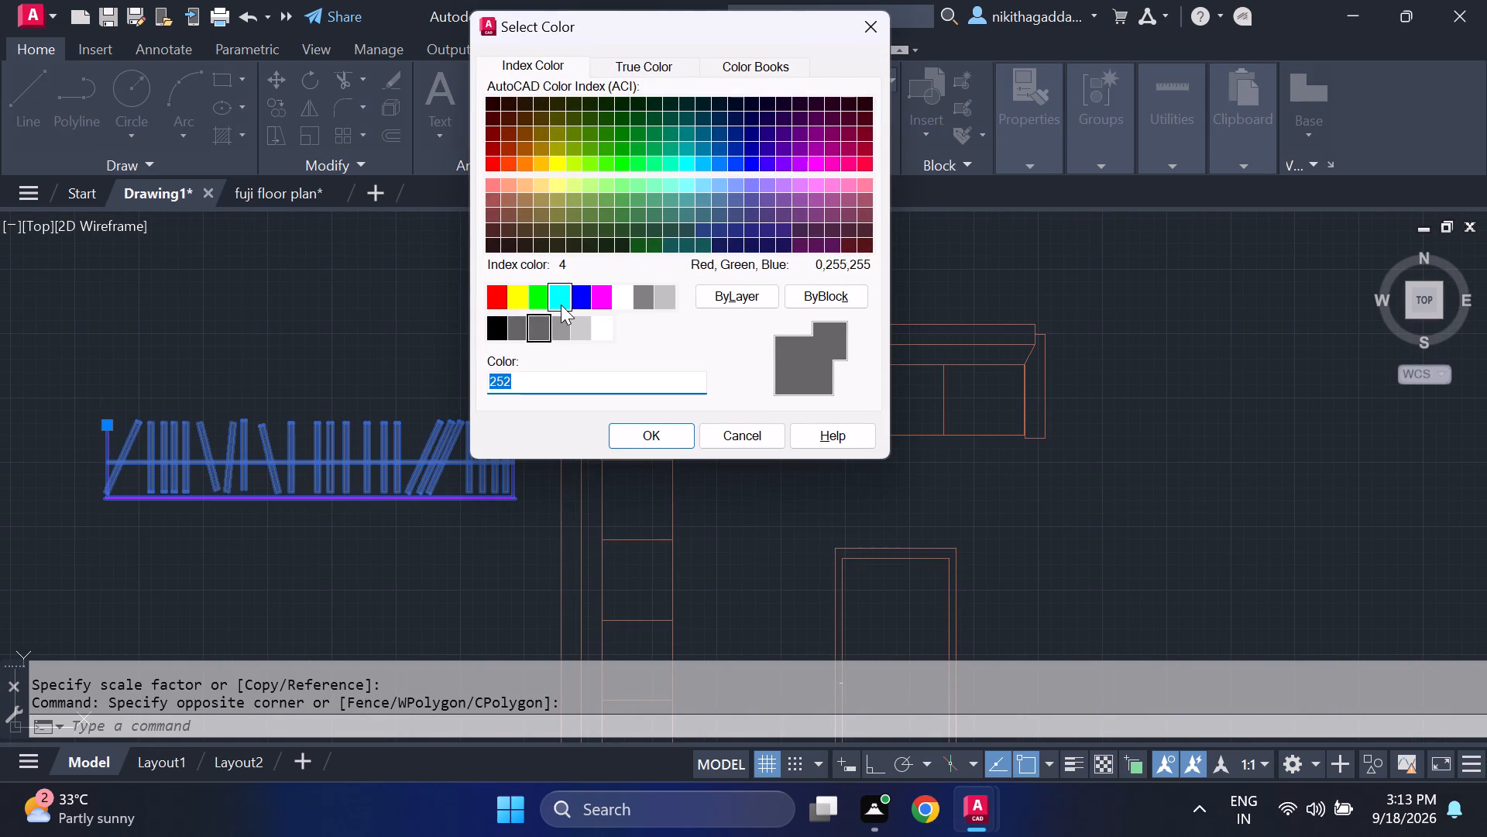
click(511, 201)
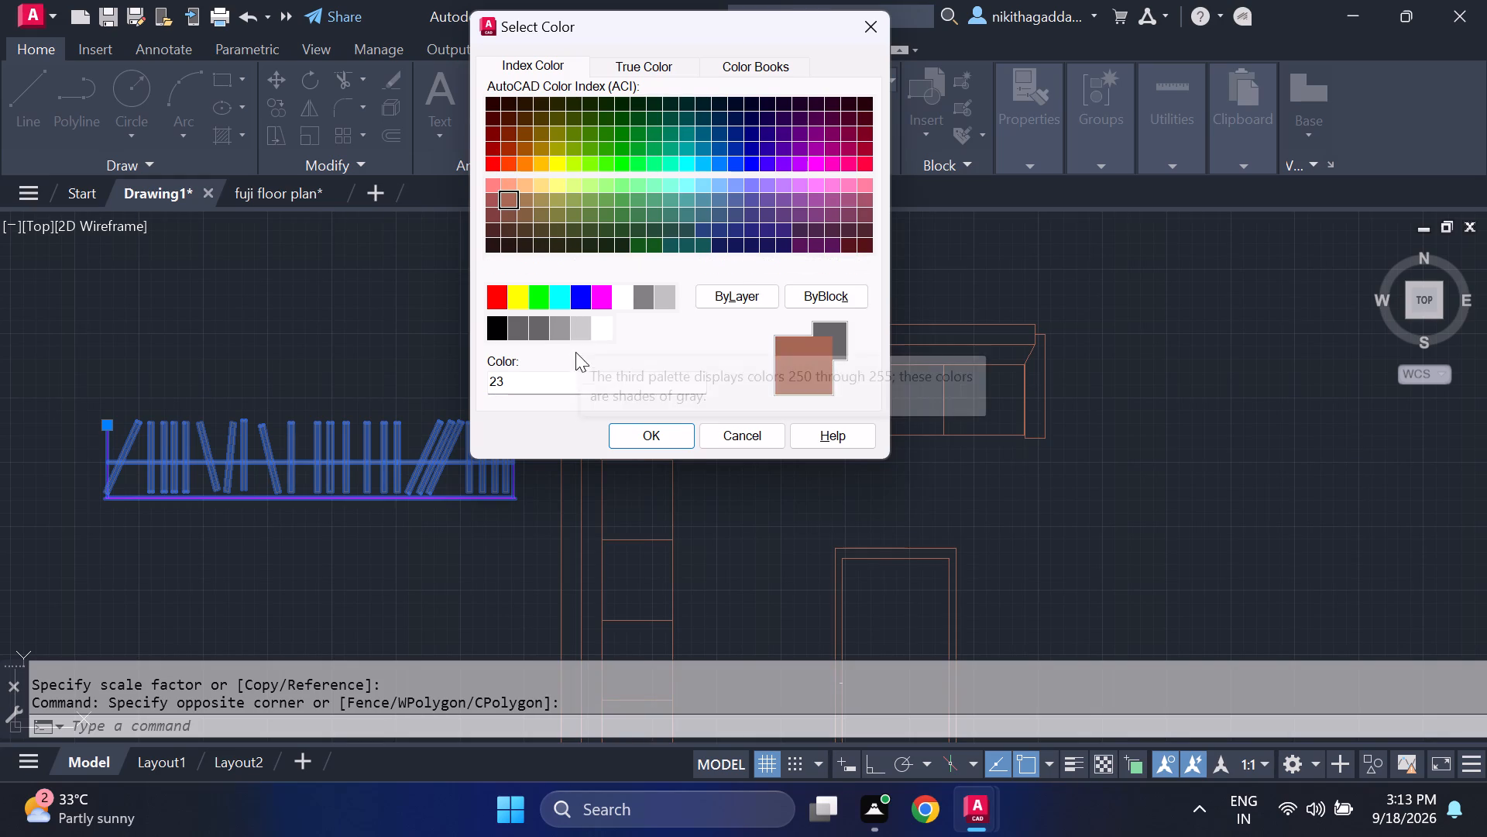
click(634, 432)
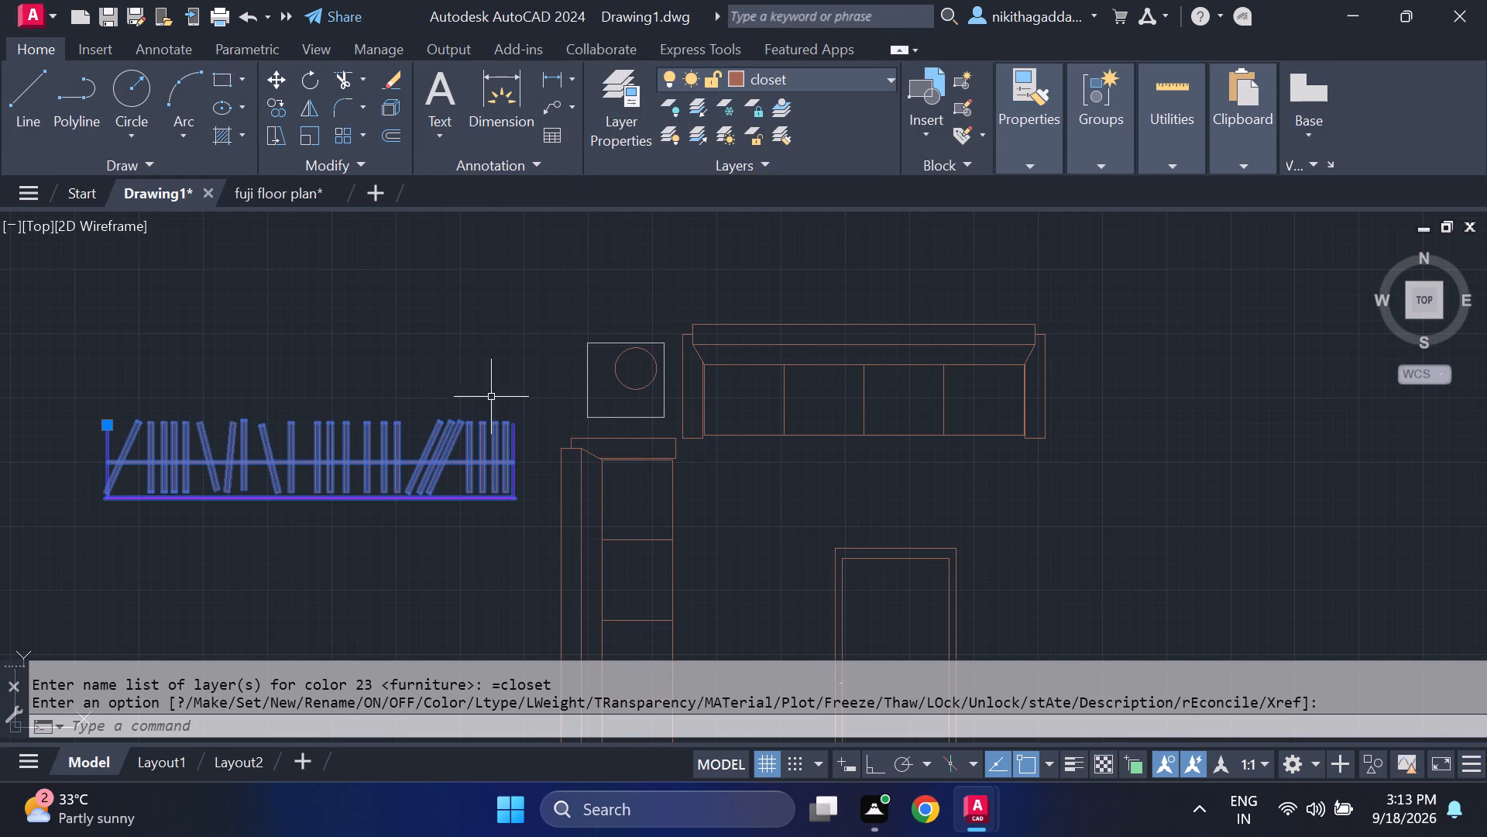
key(Escape)
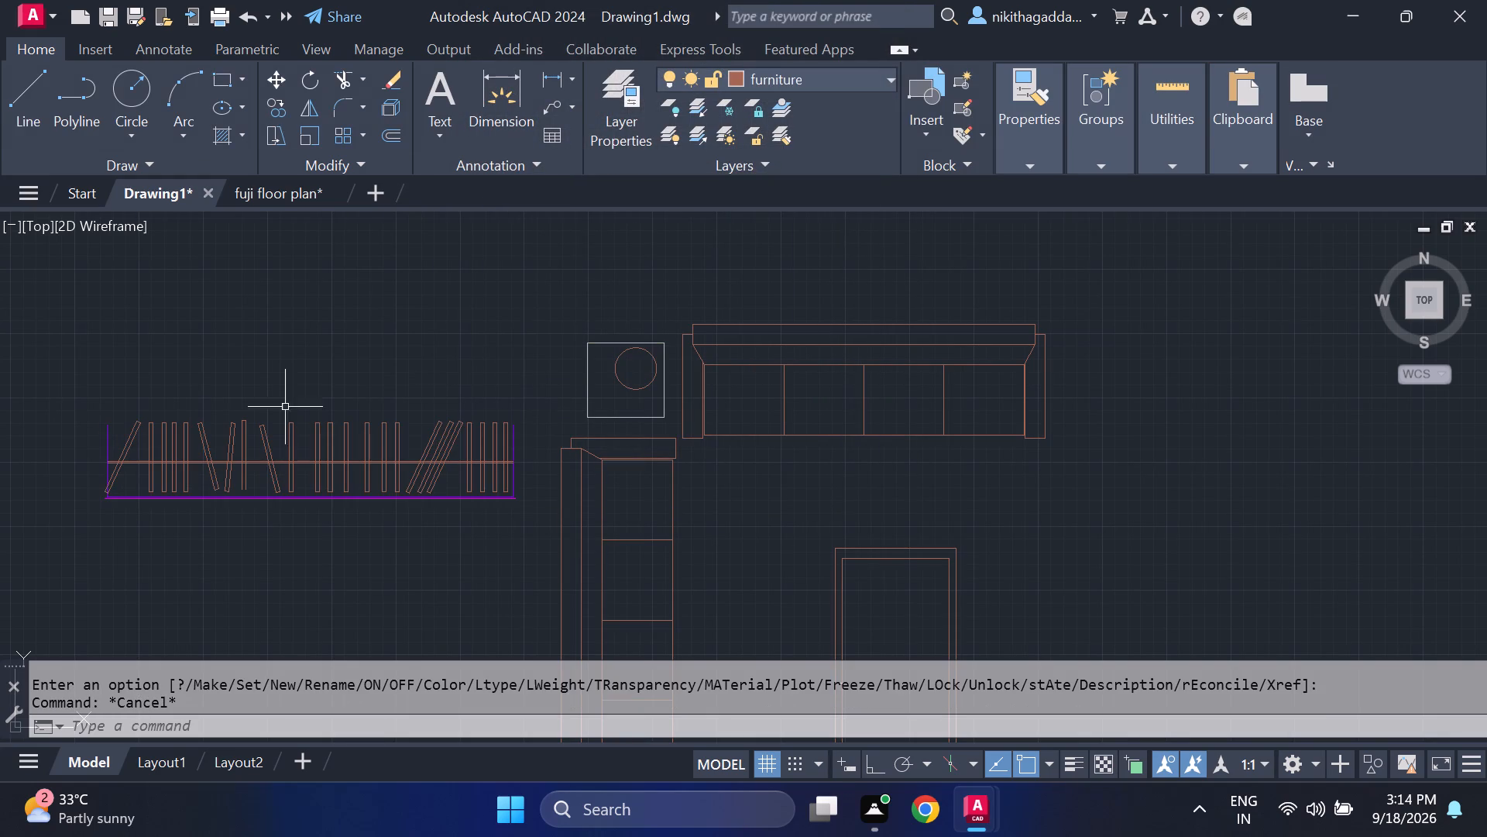
Trace lines over the closet's west side, inner south edge and east side, ending at the easternmost hanger's top, with Ortho on for the latter segments.
key(l)
key(Return)
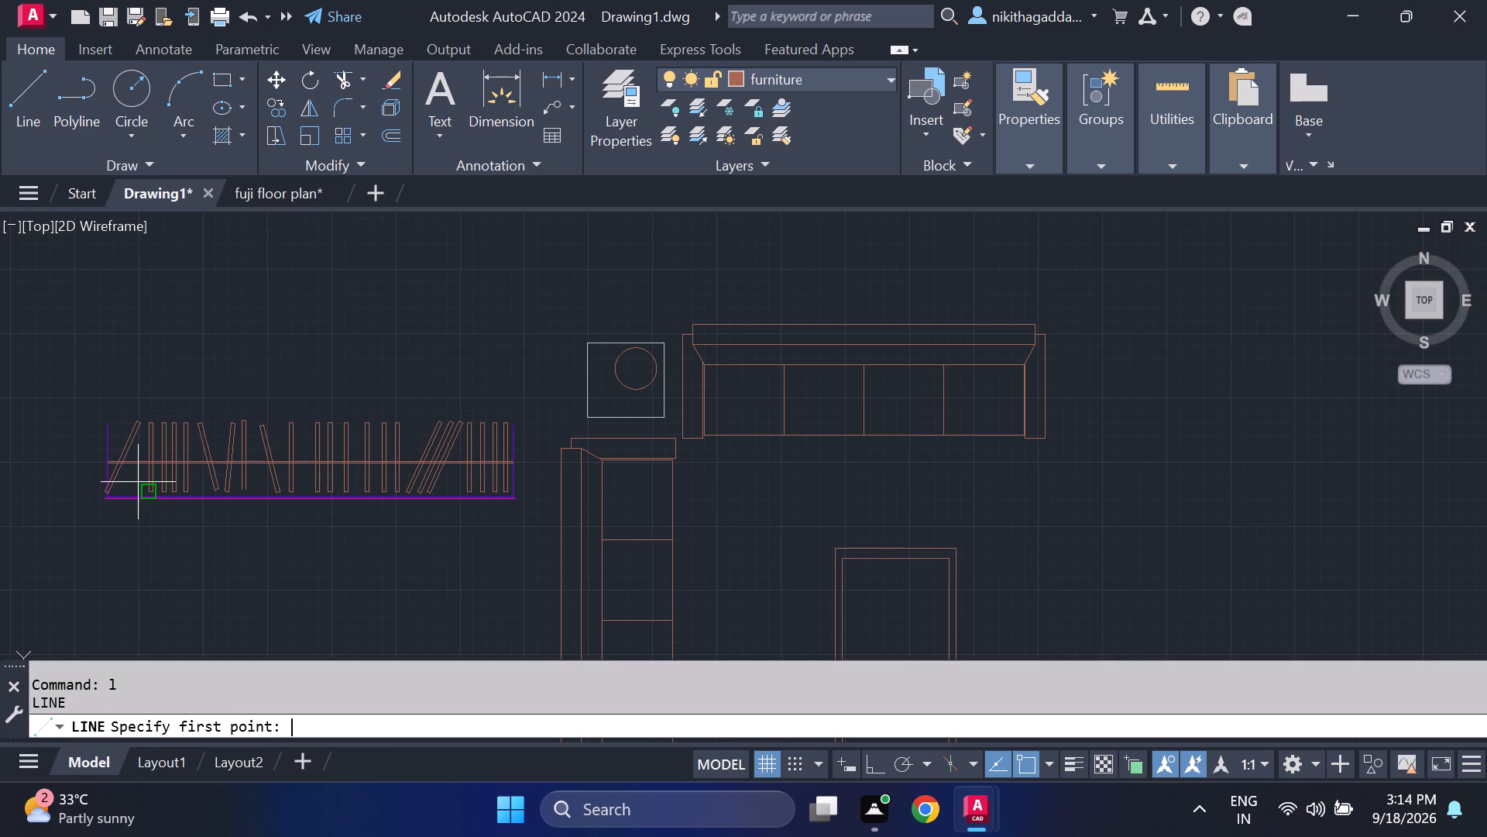
scroll(88, 473, up, 3)
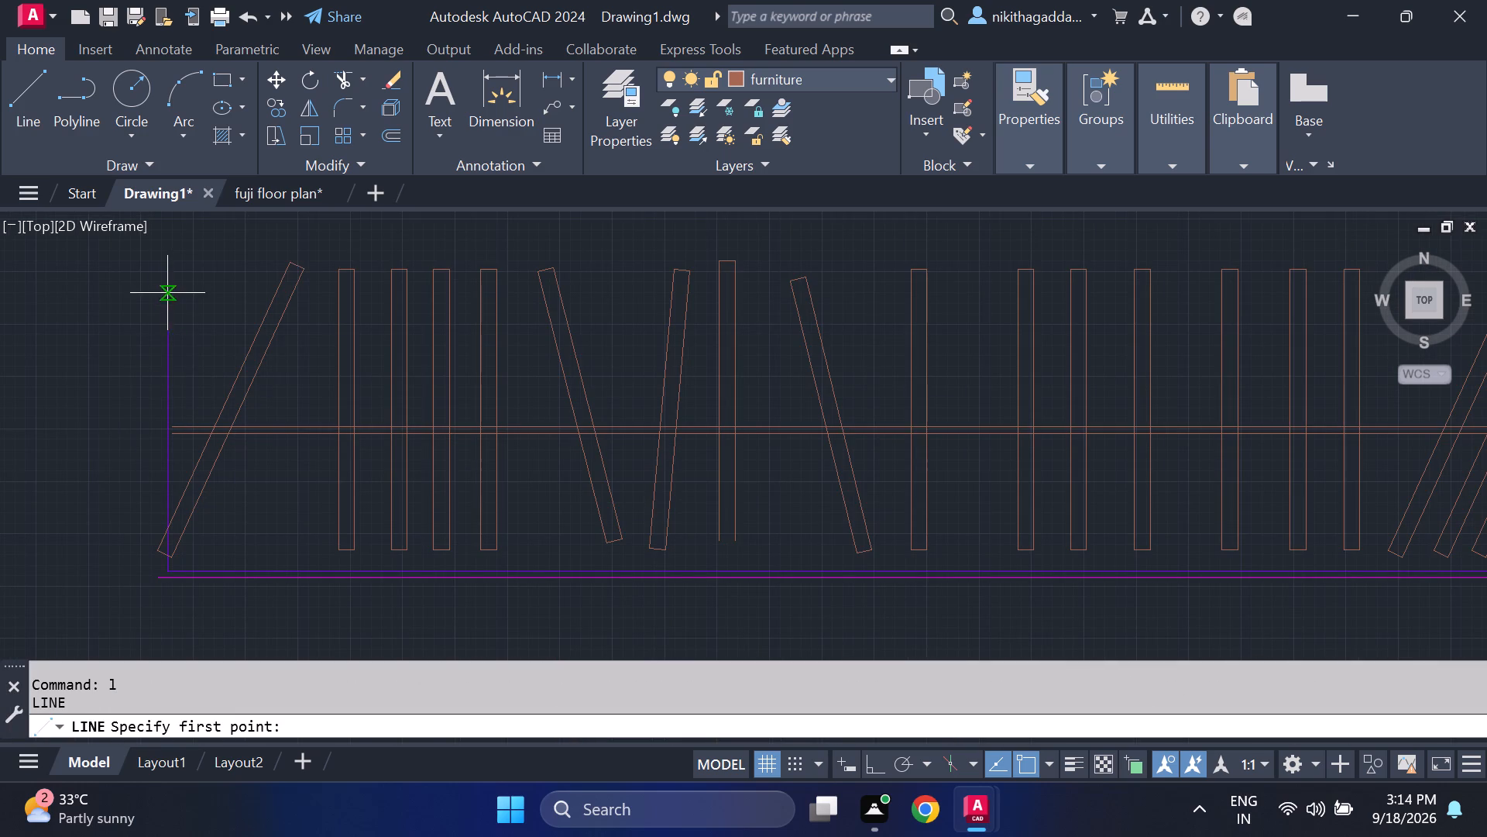
click(173, 282)
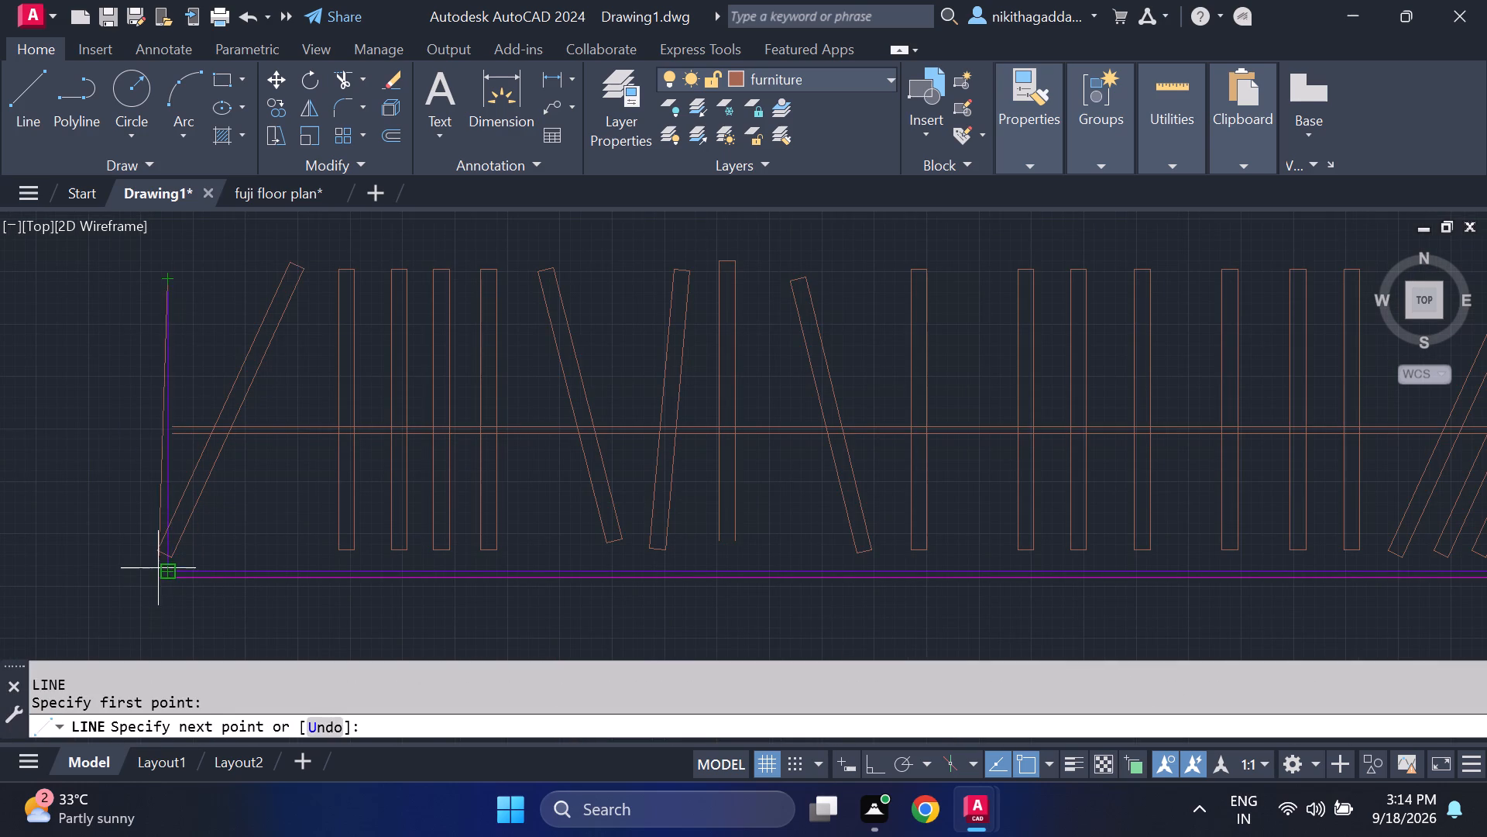
click(171, 570)
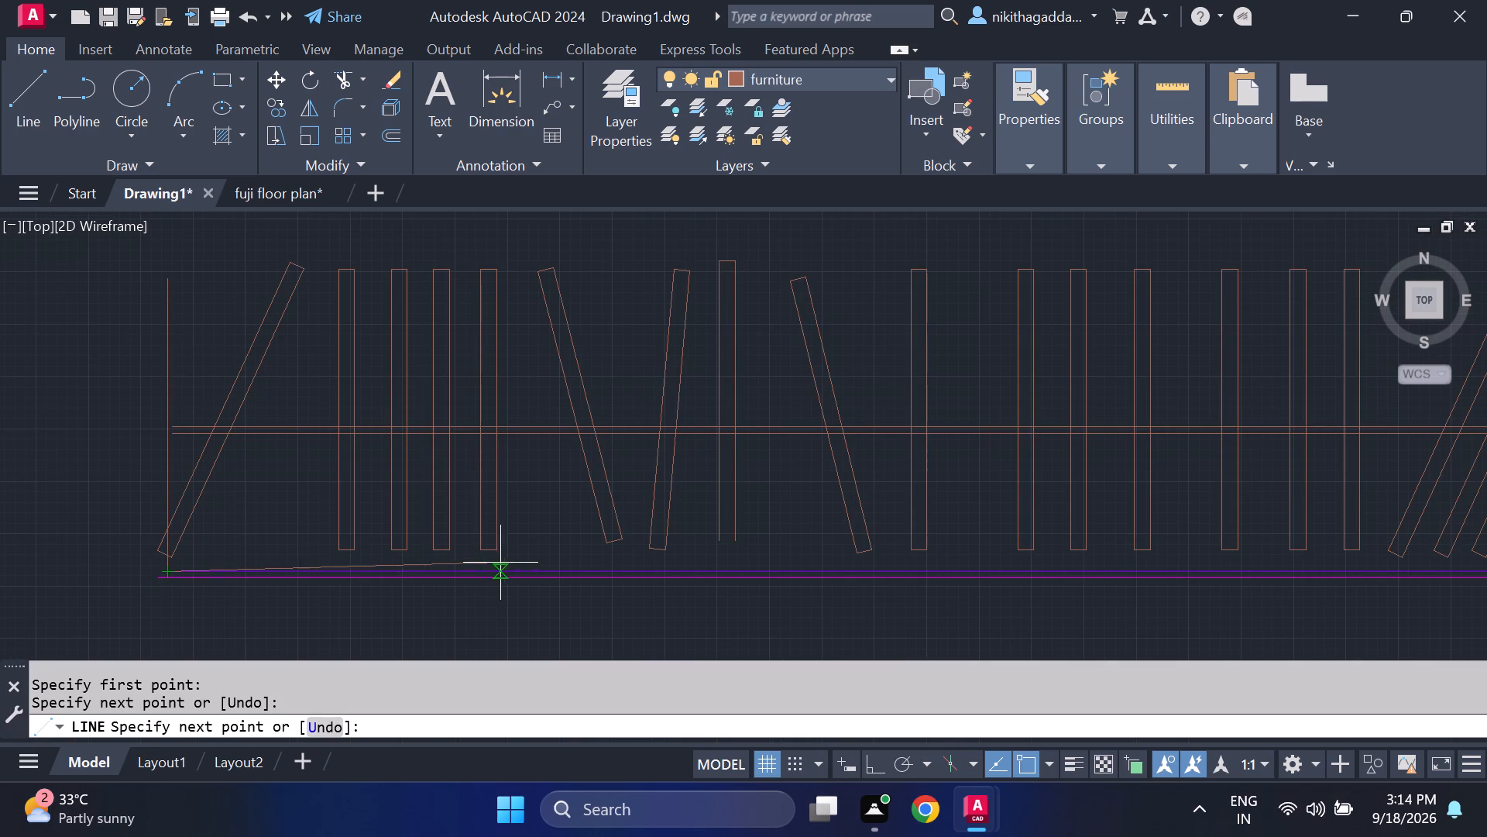
scroll(745, 557, down, 3)
middle_drag(782, 570, 392, 635)
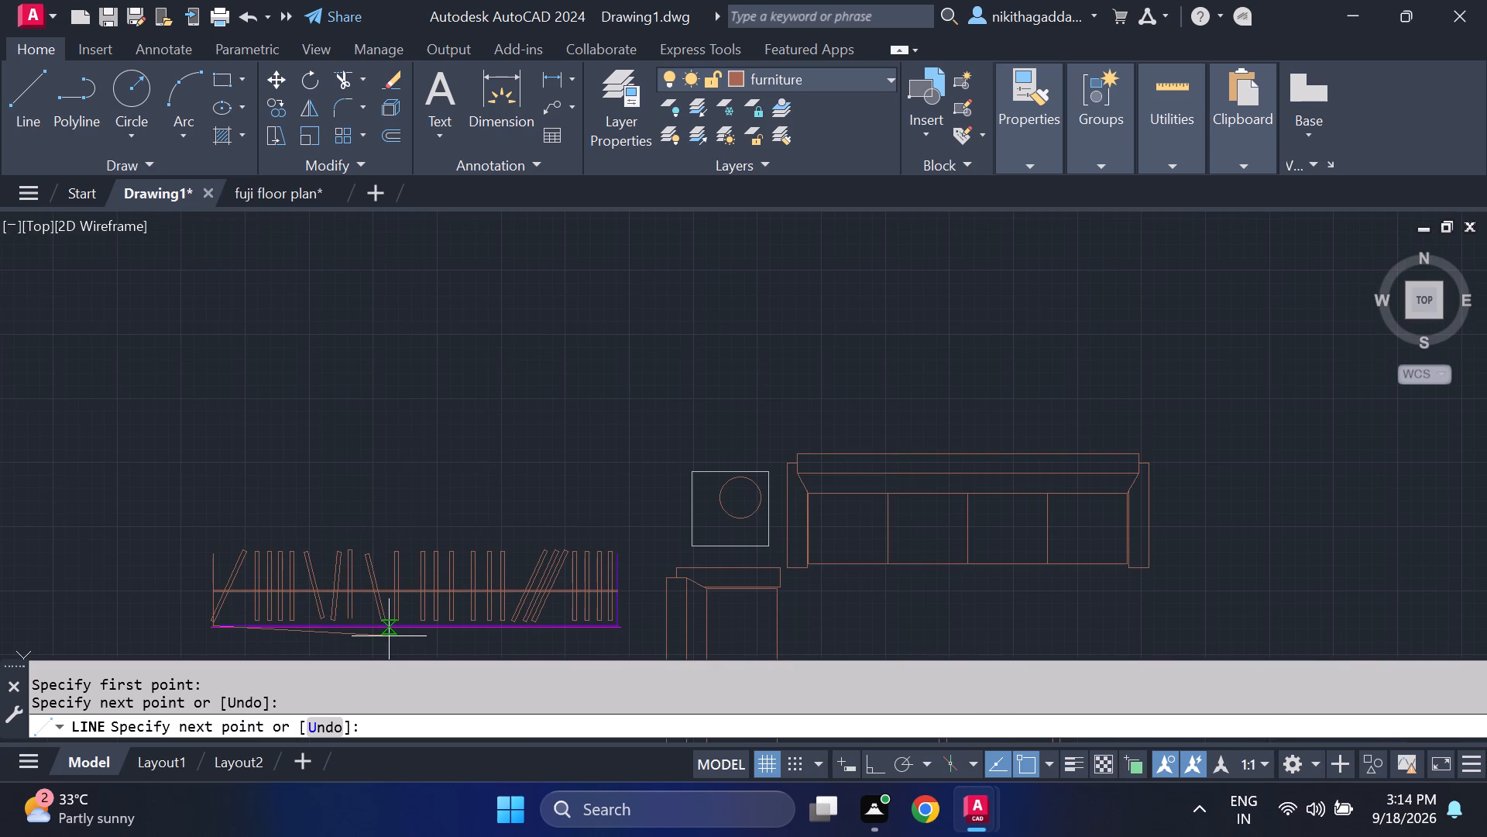
key(F8)
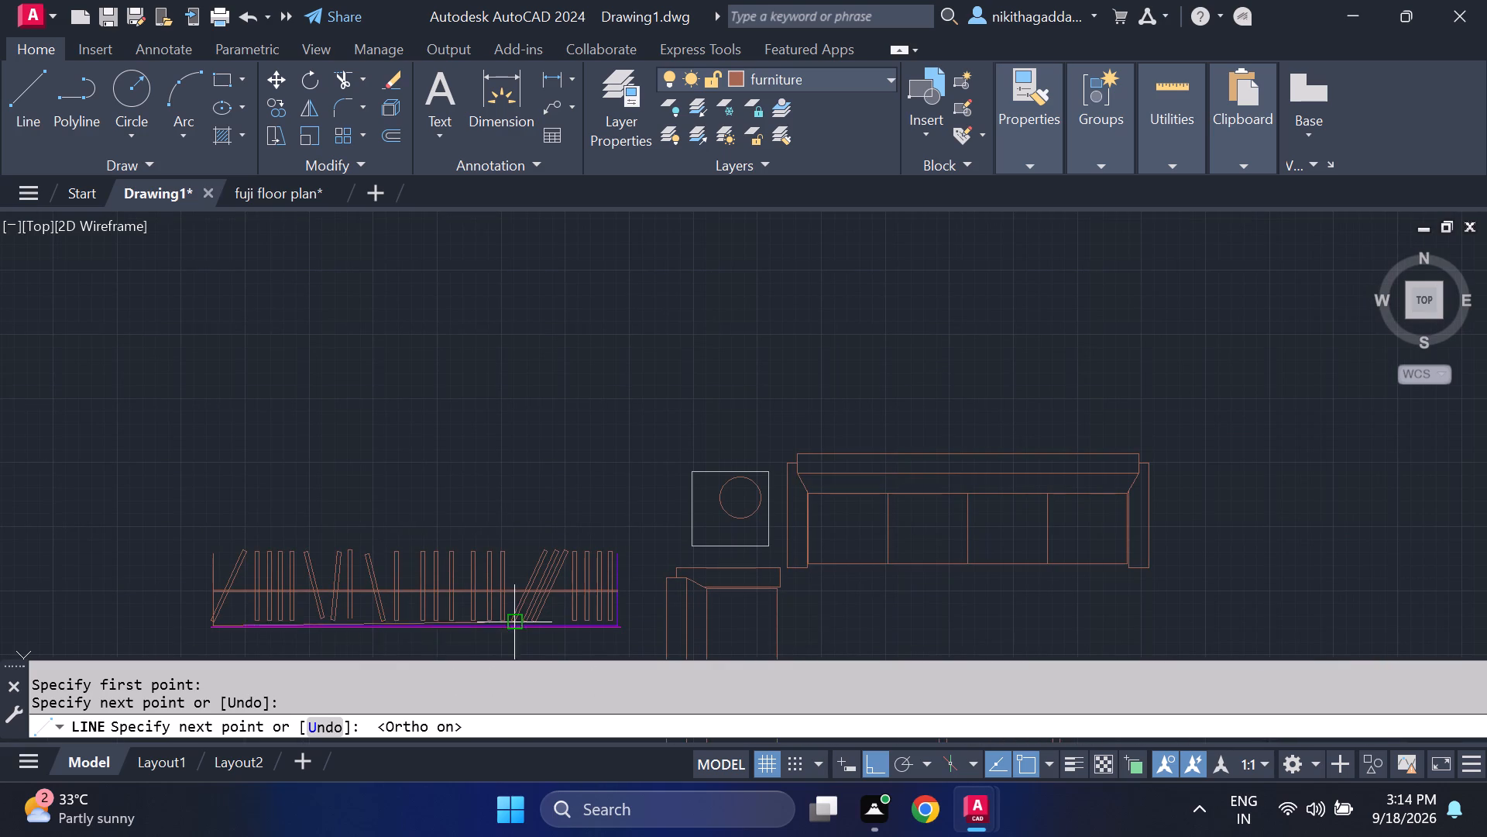
scroll(514, 626, up, 3)
click(918, 628)
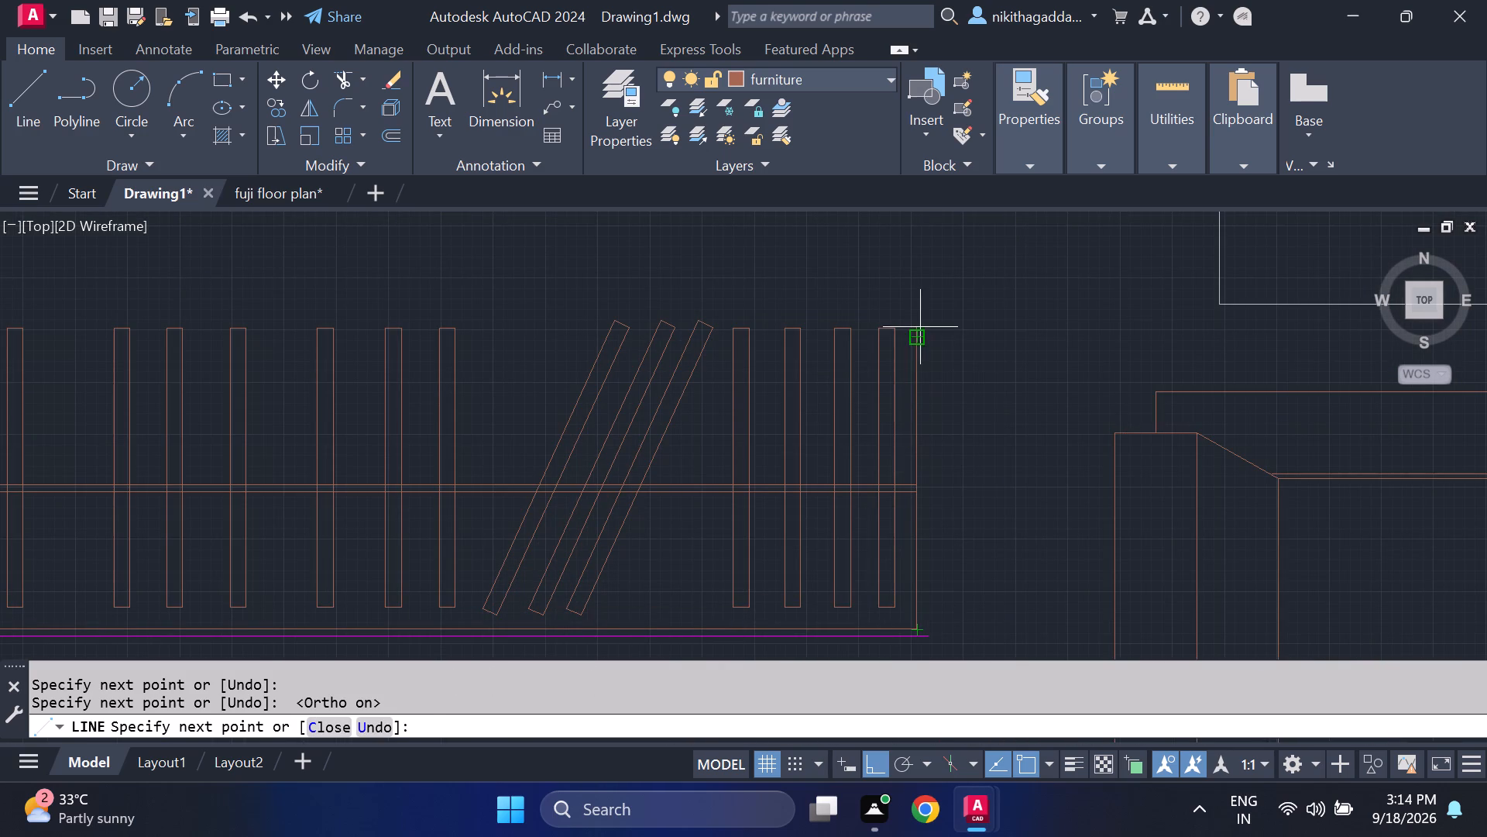
scroll(914, 330, up, 2)
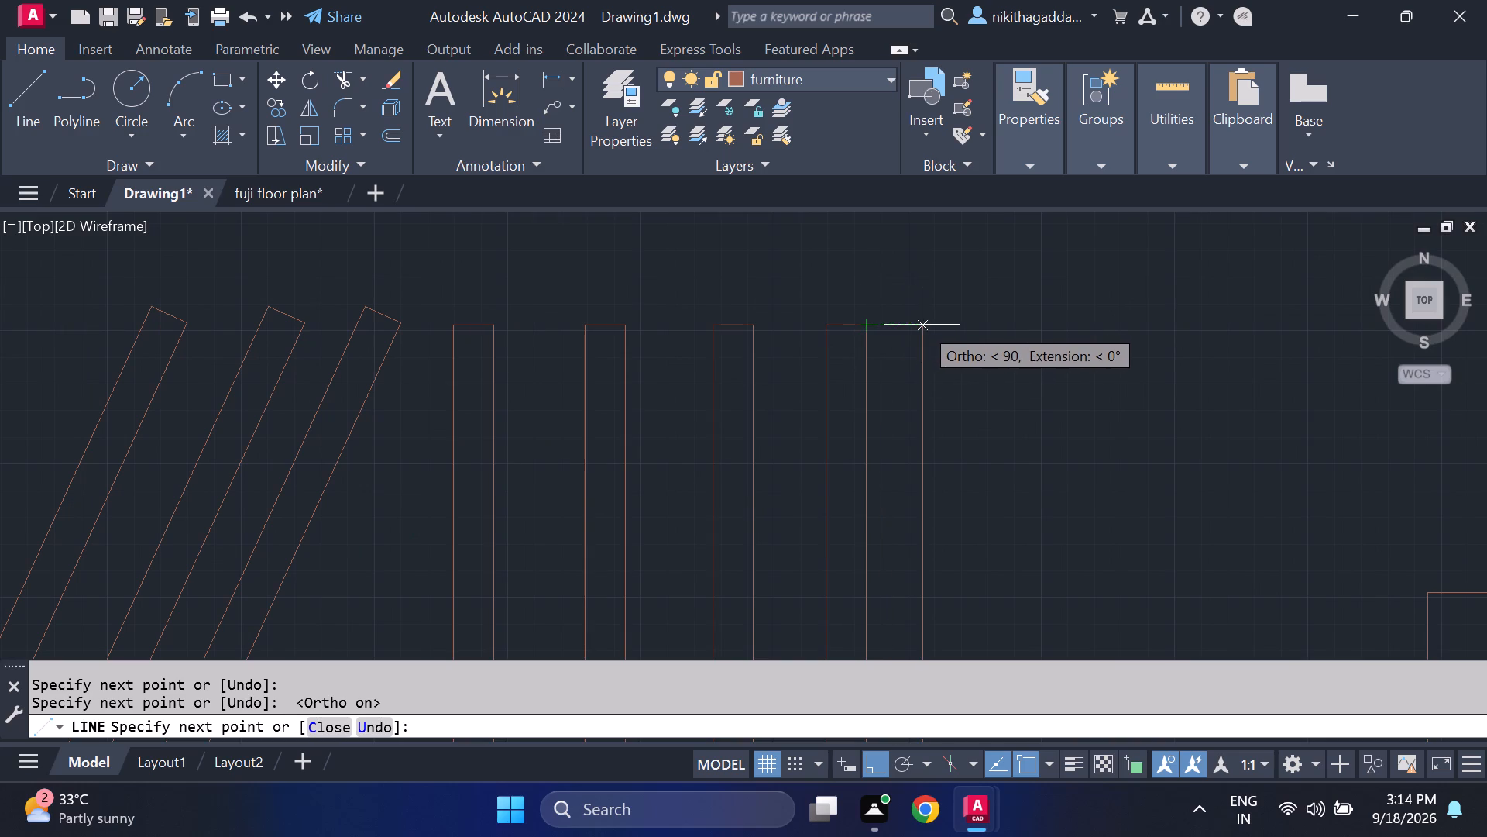
click(922, 324)
click(867, 335)
scroll(950, 387, down, 3)
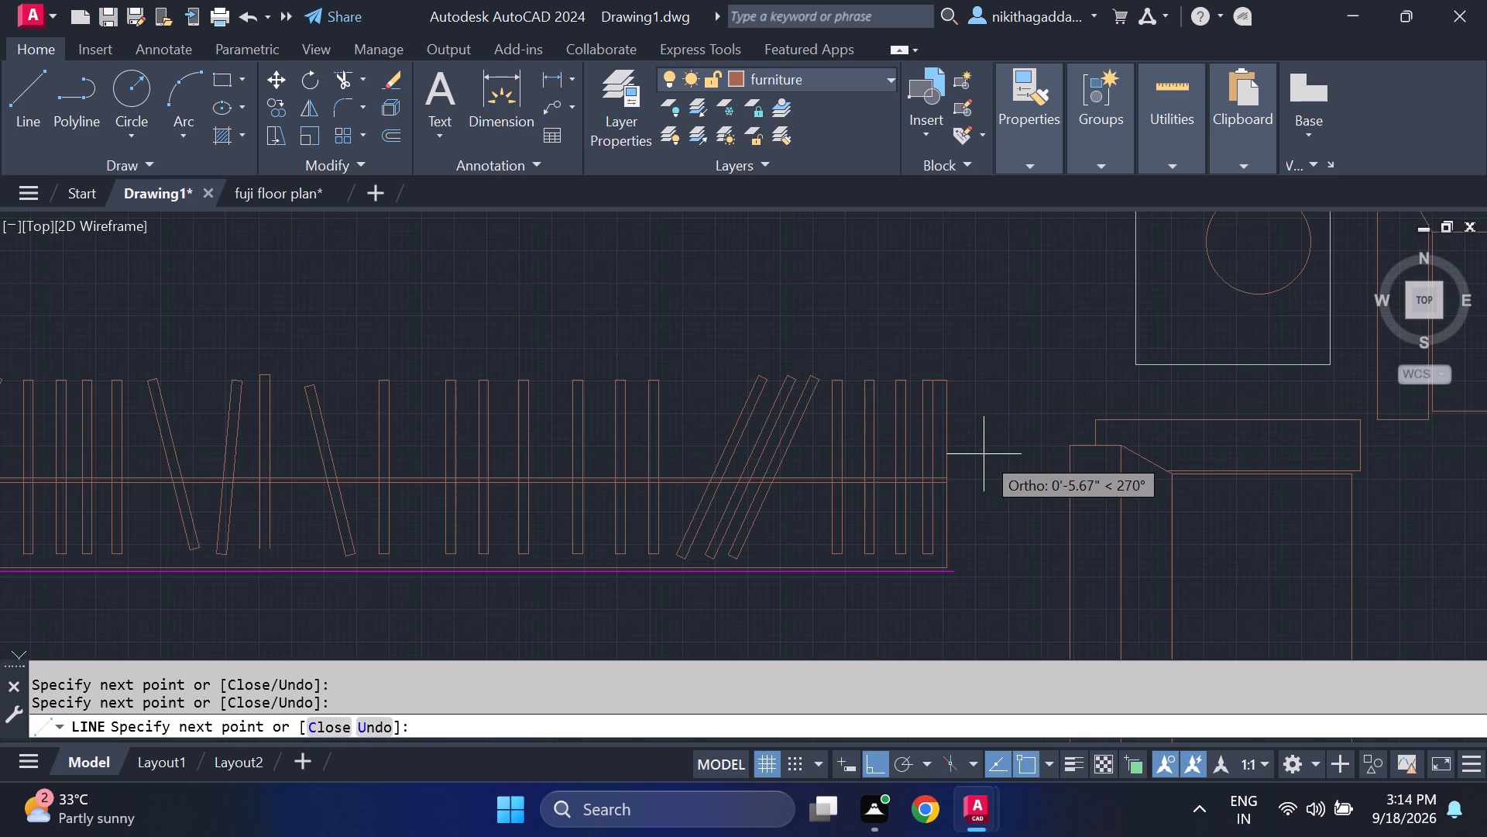
key(Escape)
scroll(826, 522, down, 3)
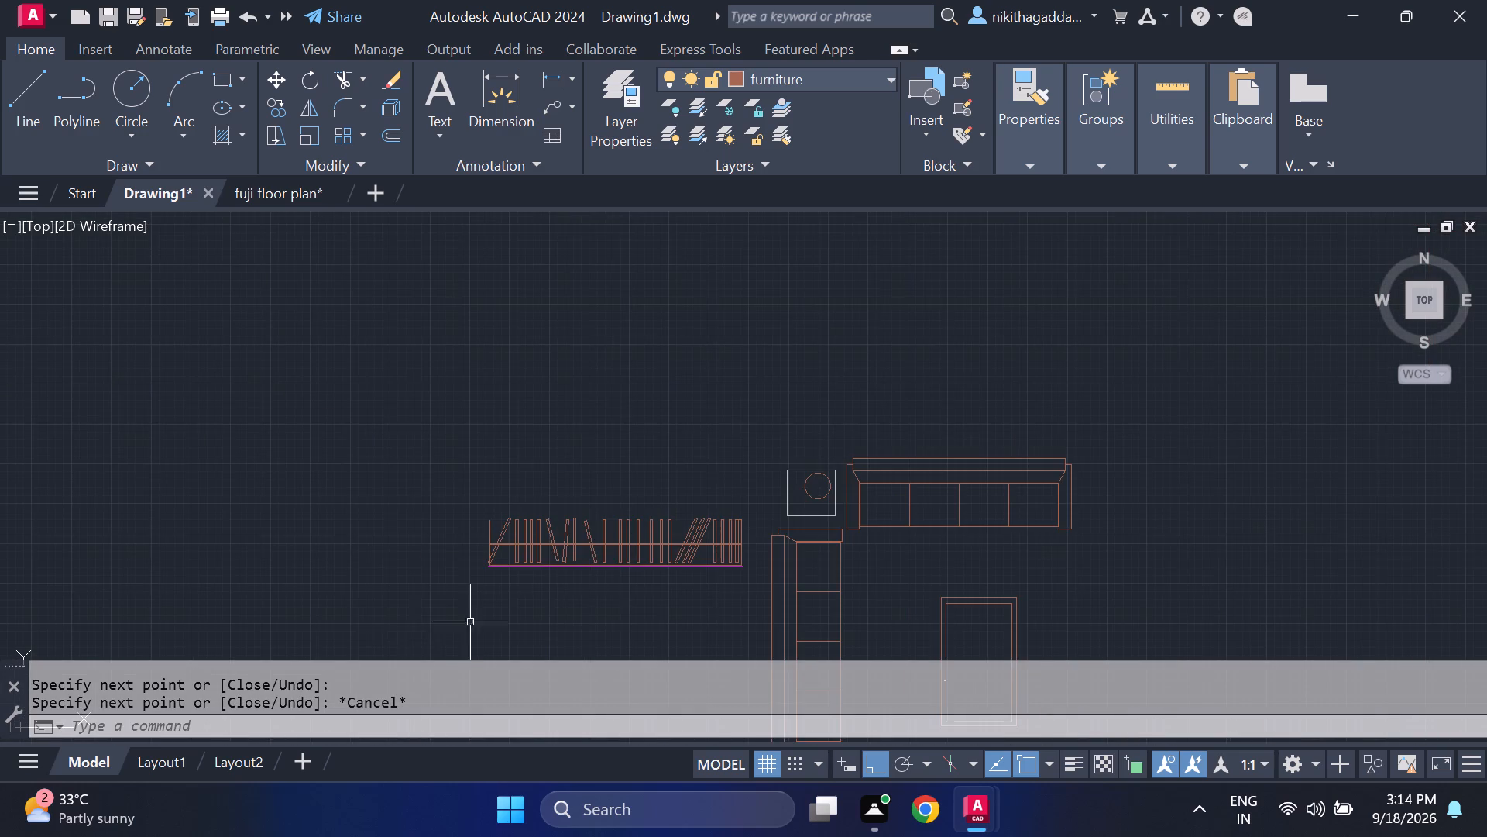
Trace a line along the closet's outer south edge from its west end to its east end, including the short connector at the south-east corner.
scroll(483, 553, up, 2)
scroll(534, 596, up, 3)
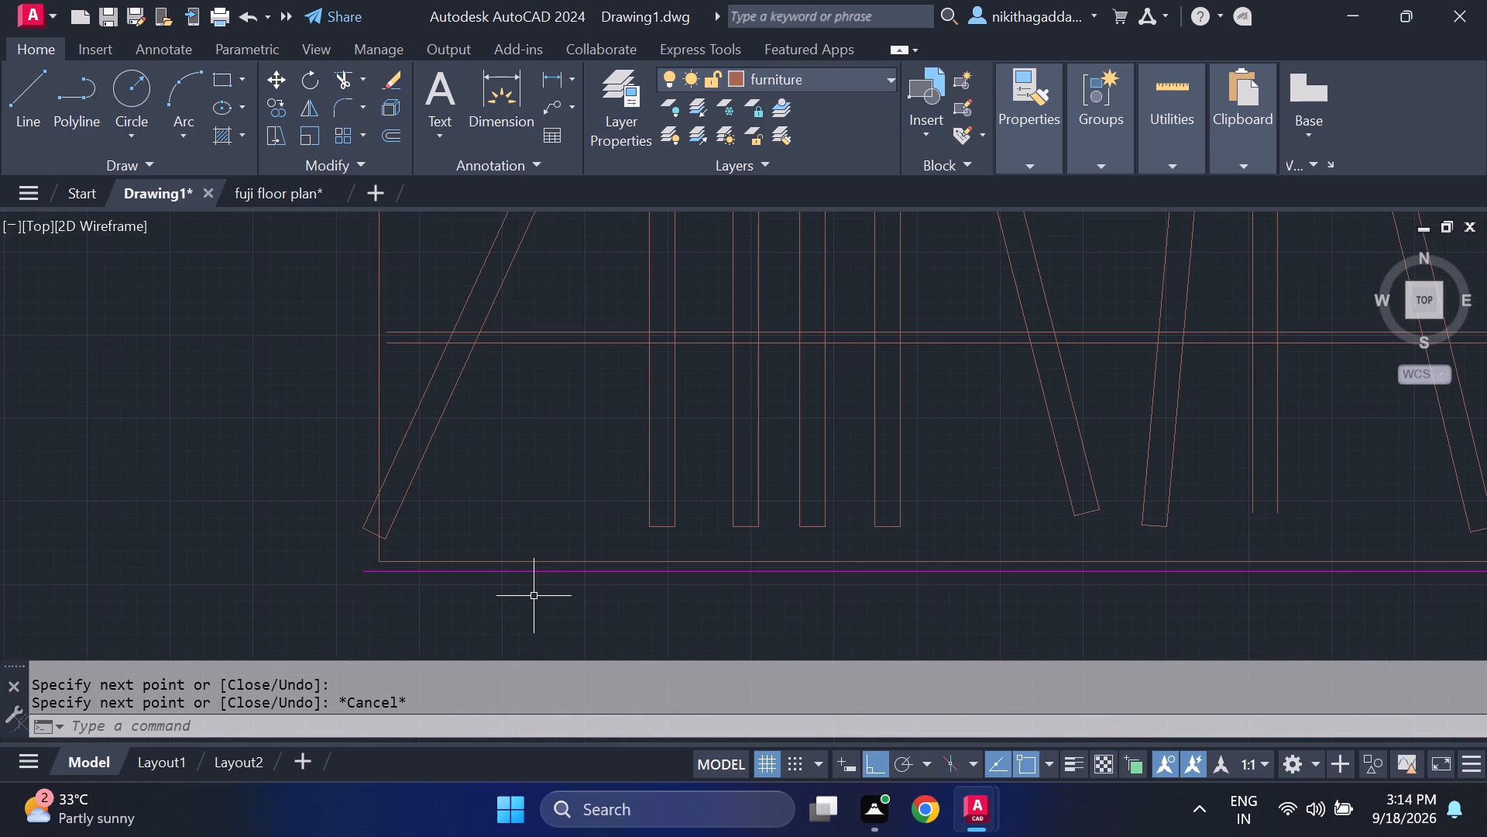
key(l)
key(Return)
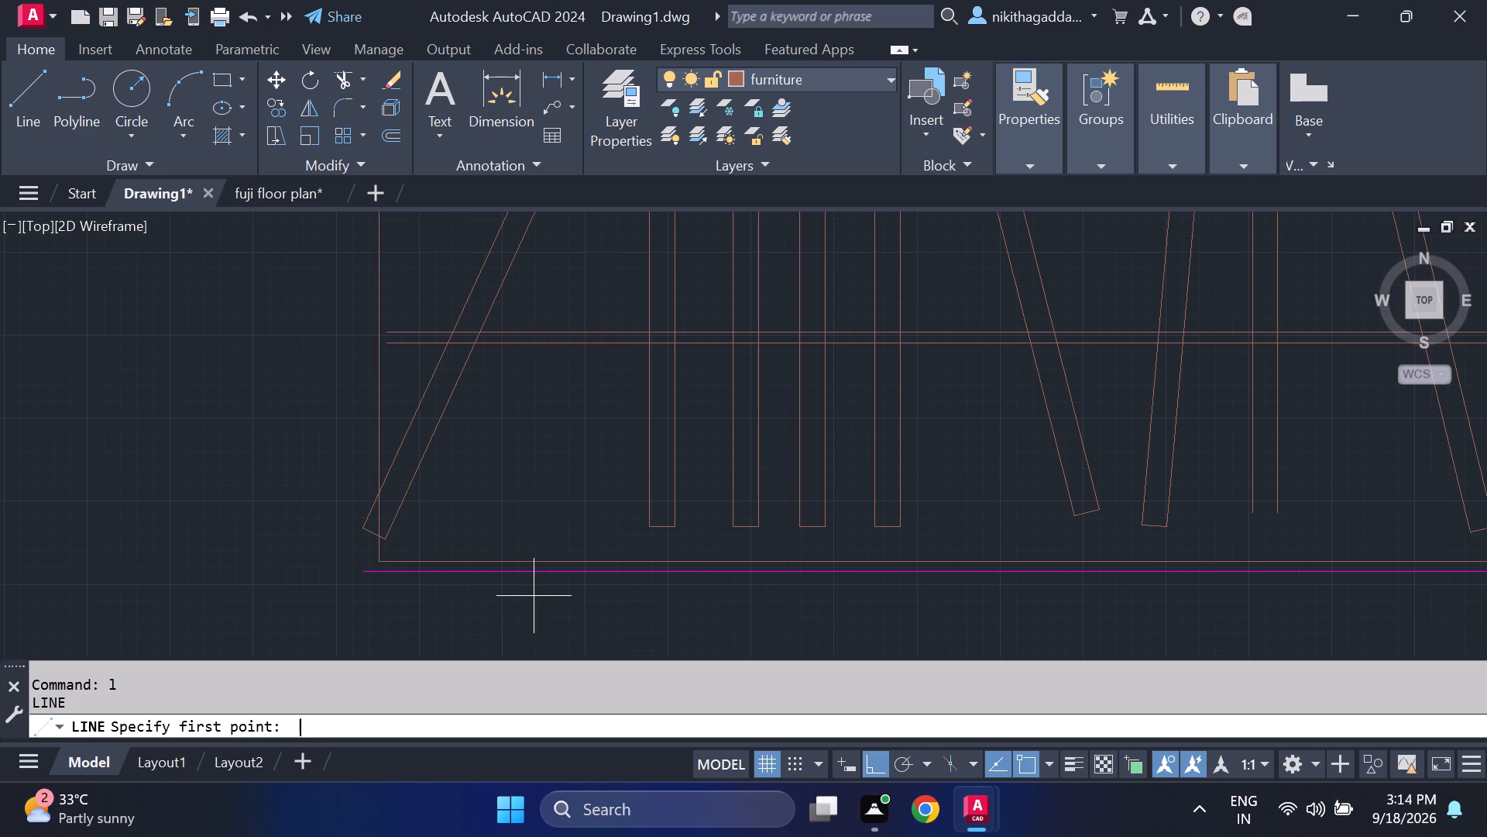
drag(366, 574, 389, 574)
scroll(1277, 539, down, 1)
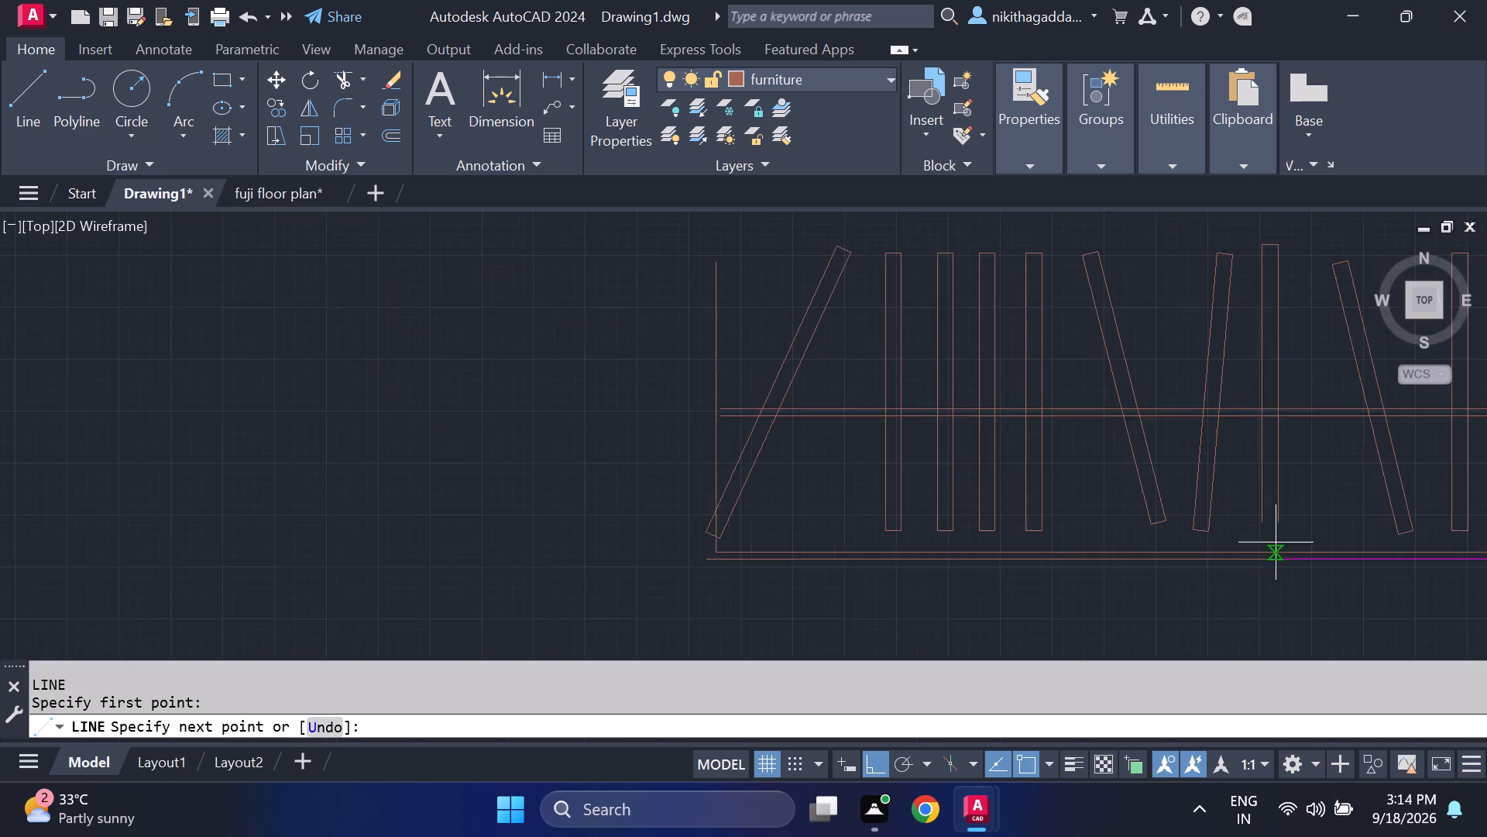
middle_drag(1268, 541, 335, 663)
middle_drag(913, 607, 730, 378)
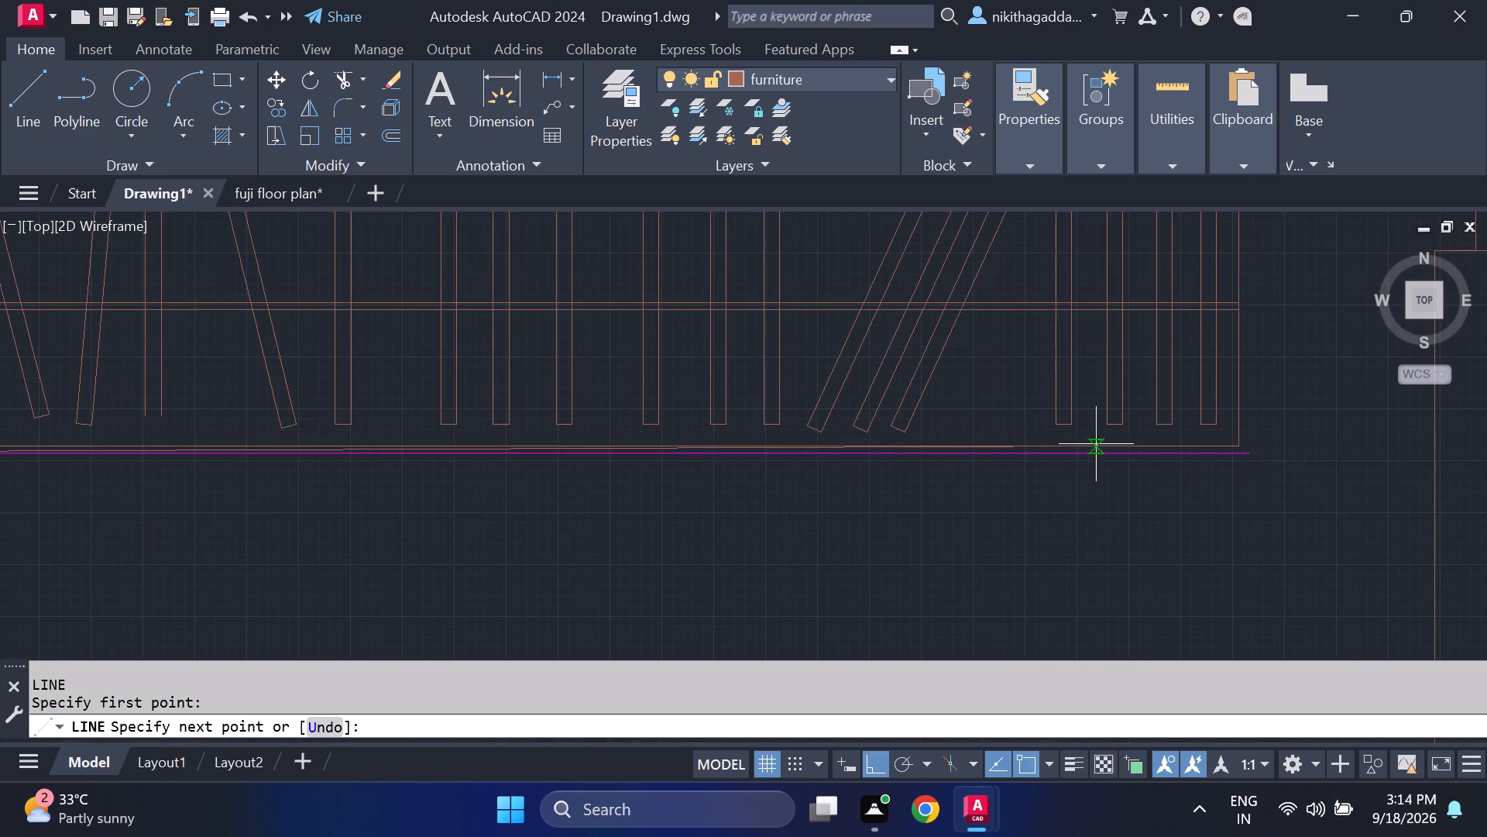
scroll(1255, 456, up, 3)
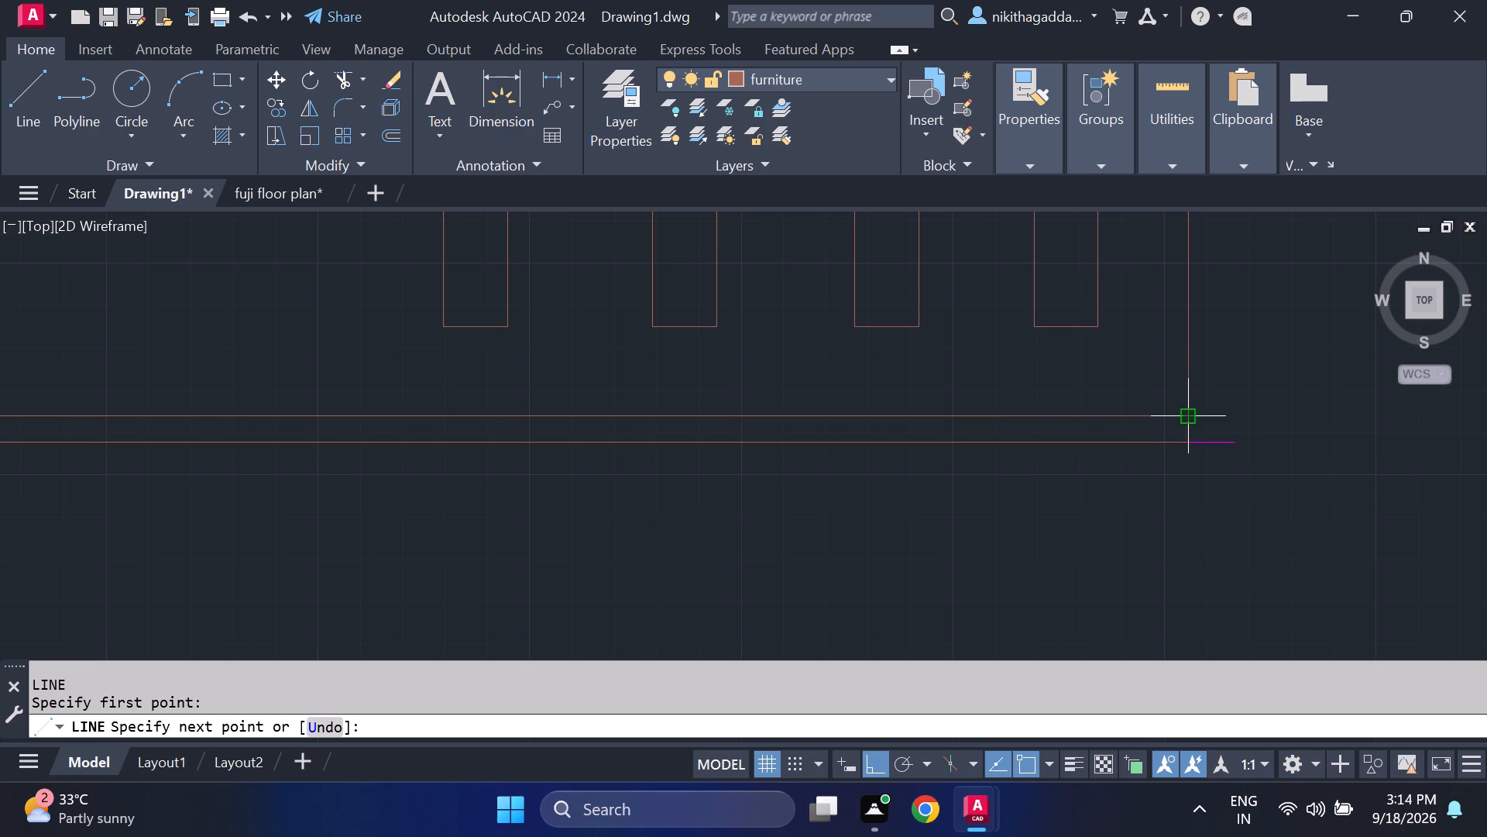
click(1188, 442)
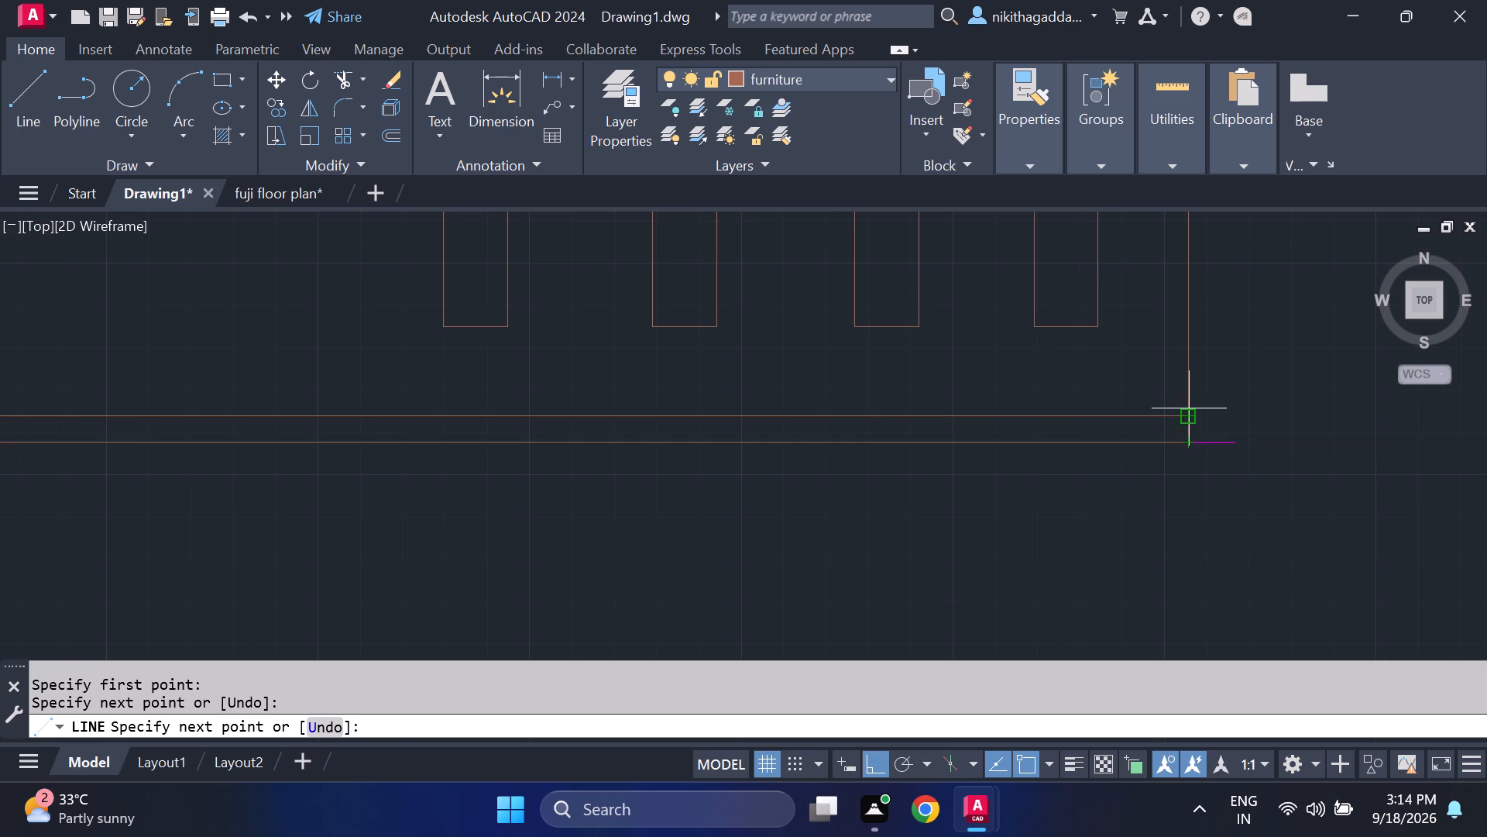
click(1189, 408)
click(1193, 439)
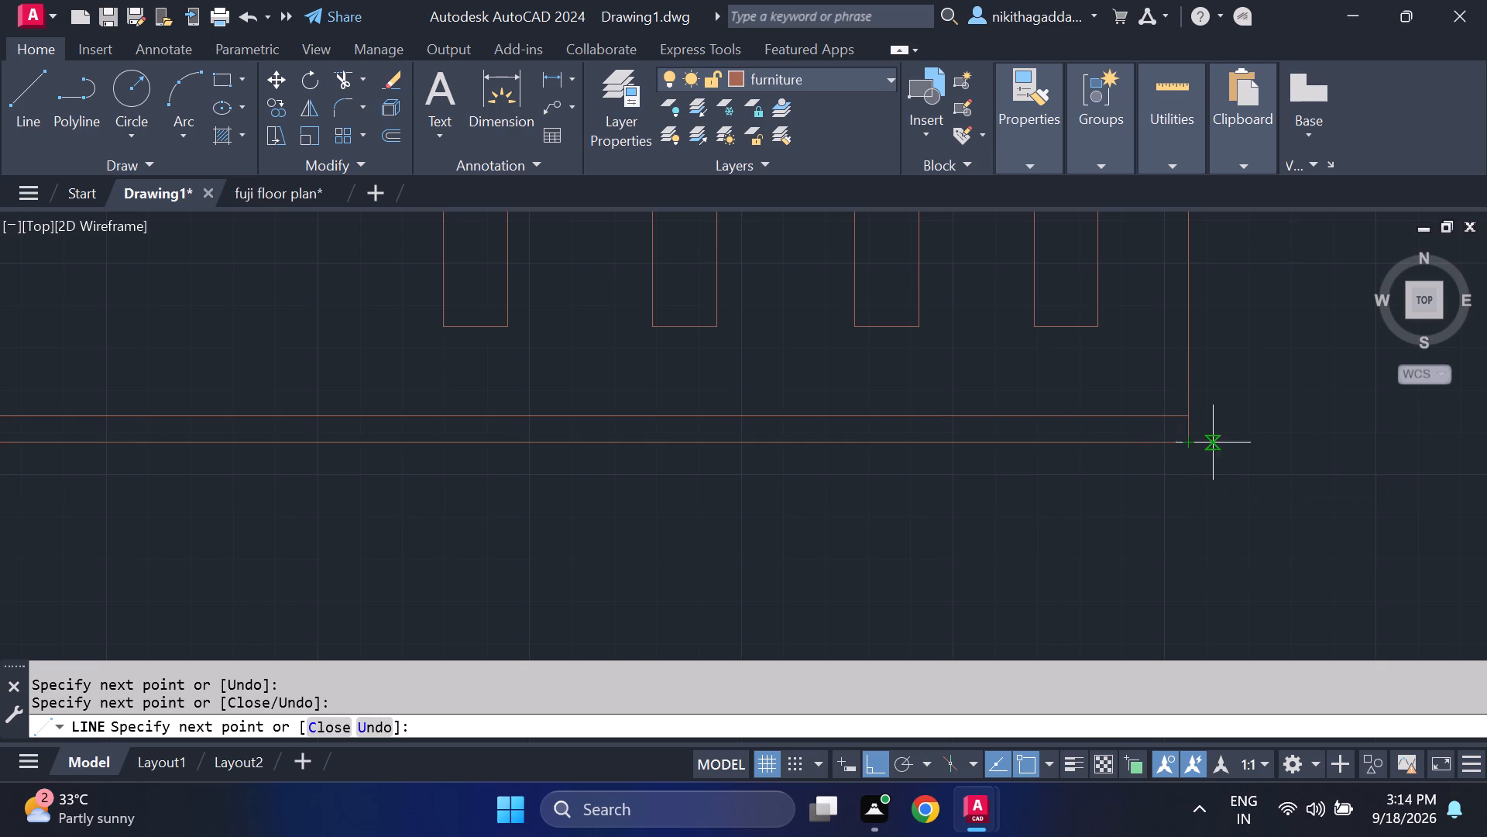
click(1228, 441)
key(Escape)
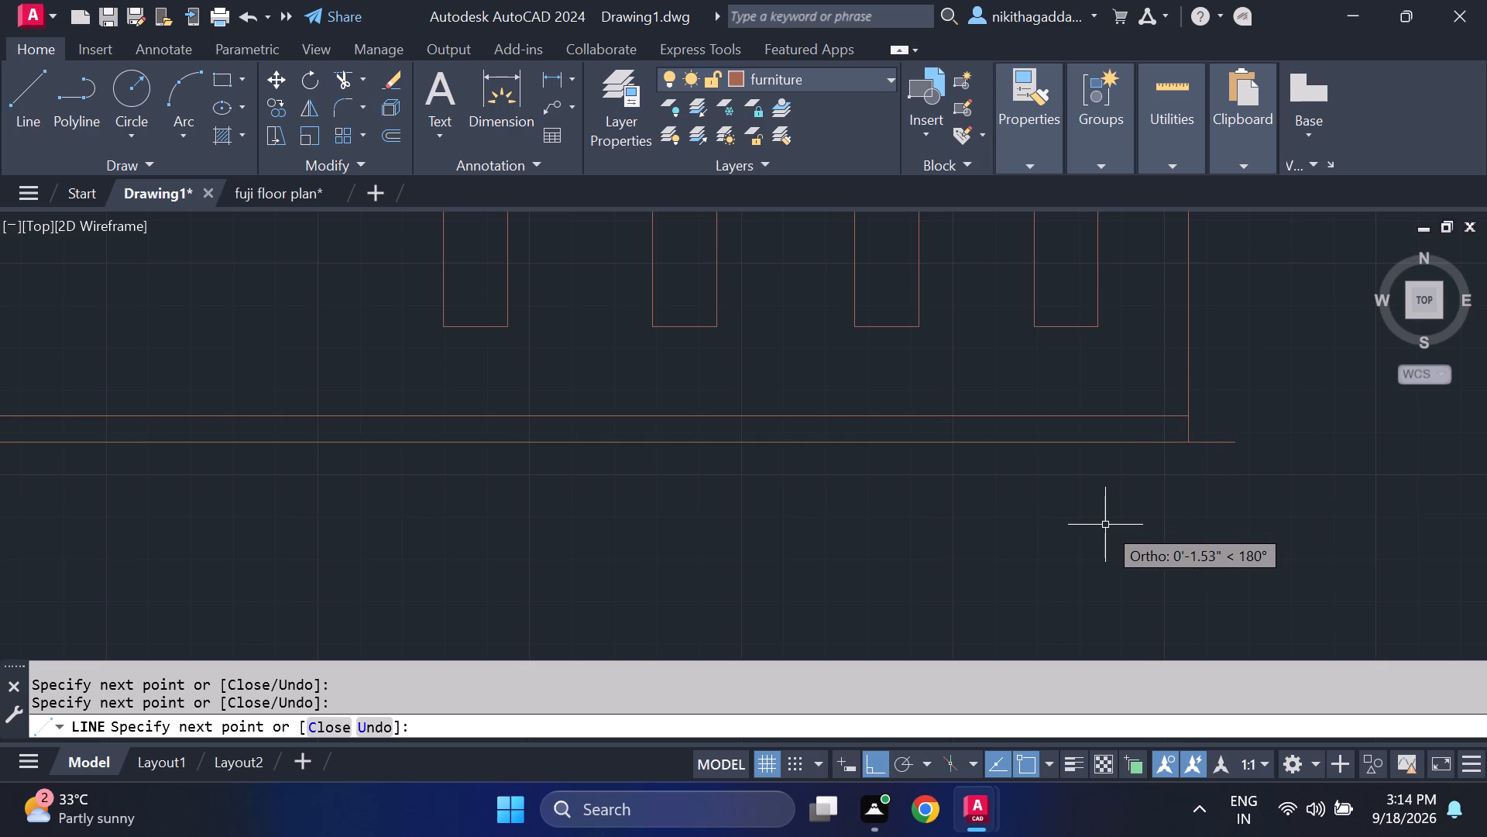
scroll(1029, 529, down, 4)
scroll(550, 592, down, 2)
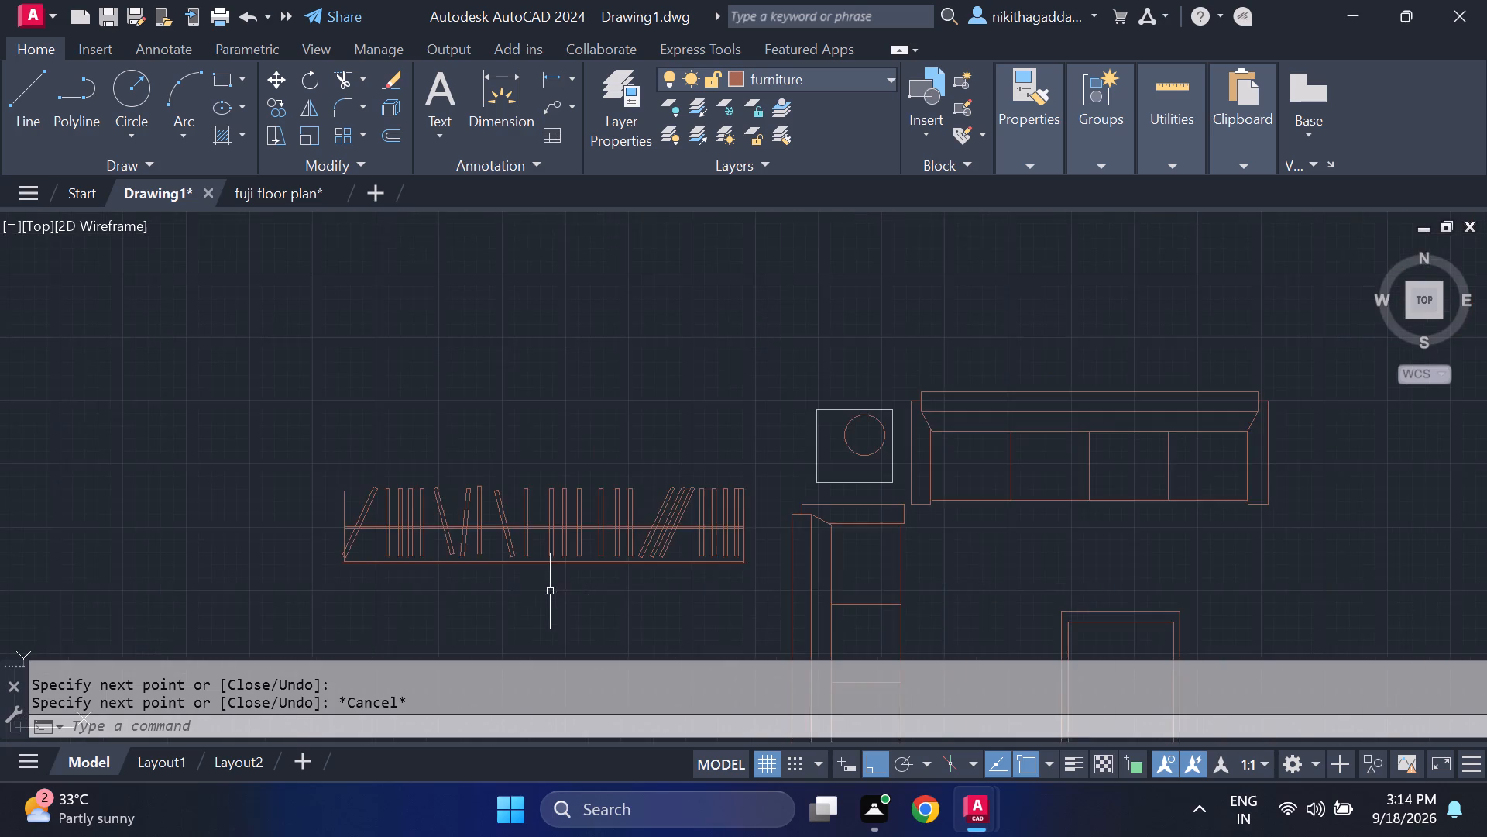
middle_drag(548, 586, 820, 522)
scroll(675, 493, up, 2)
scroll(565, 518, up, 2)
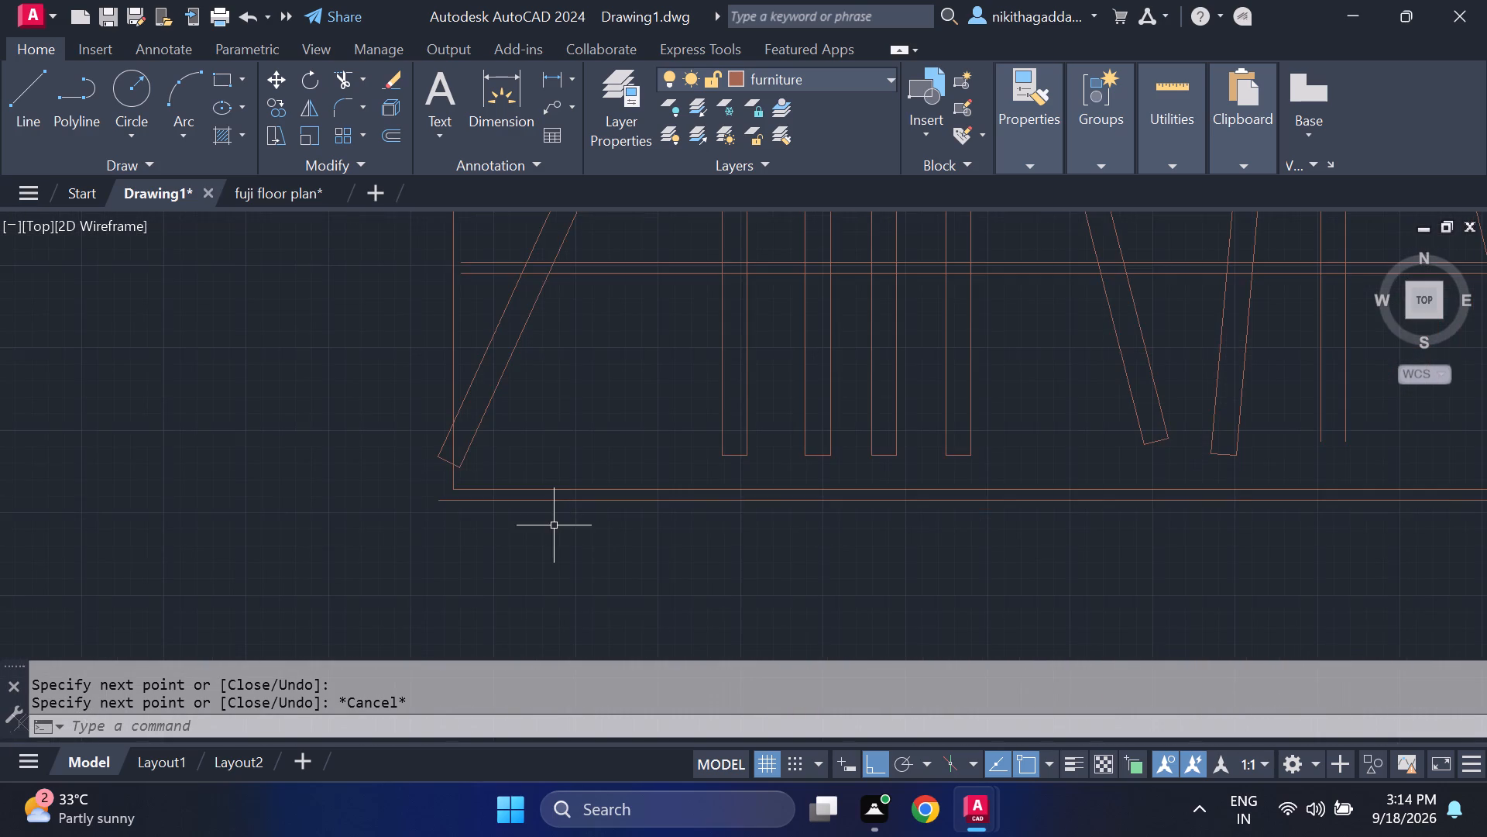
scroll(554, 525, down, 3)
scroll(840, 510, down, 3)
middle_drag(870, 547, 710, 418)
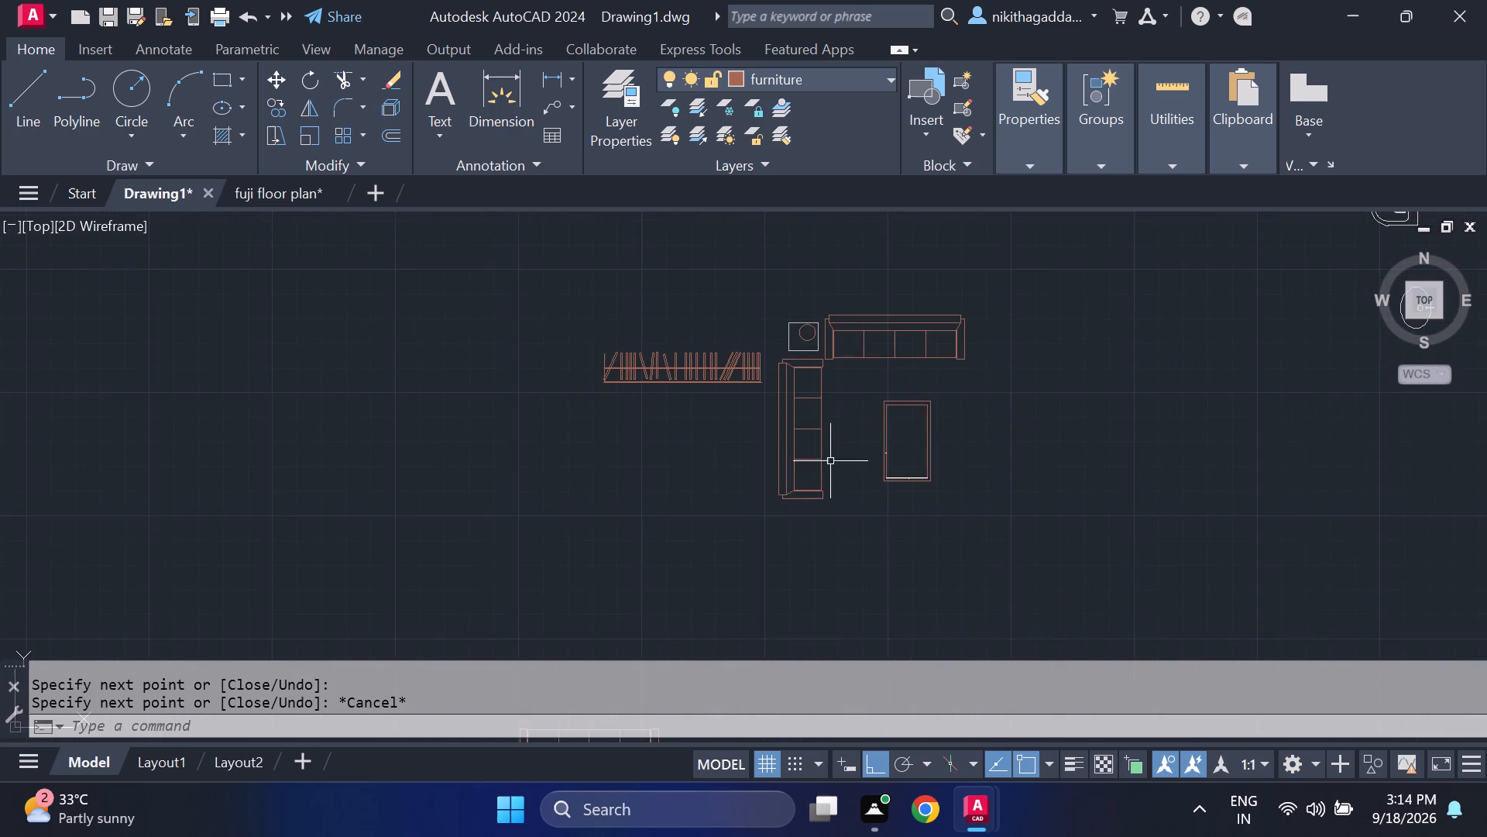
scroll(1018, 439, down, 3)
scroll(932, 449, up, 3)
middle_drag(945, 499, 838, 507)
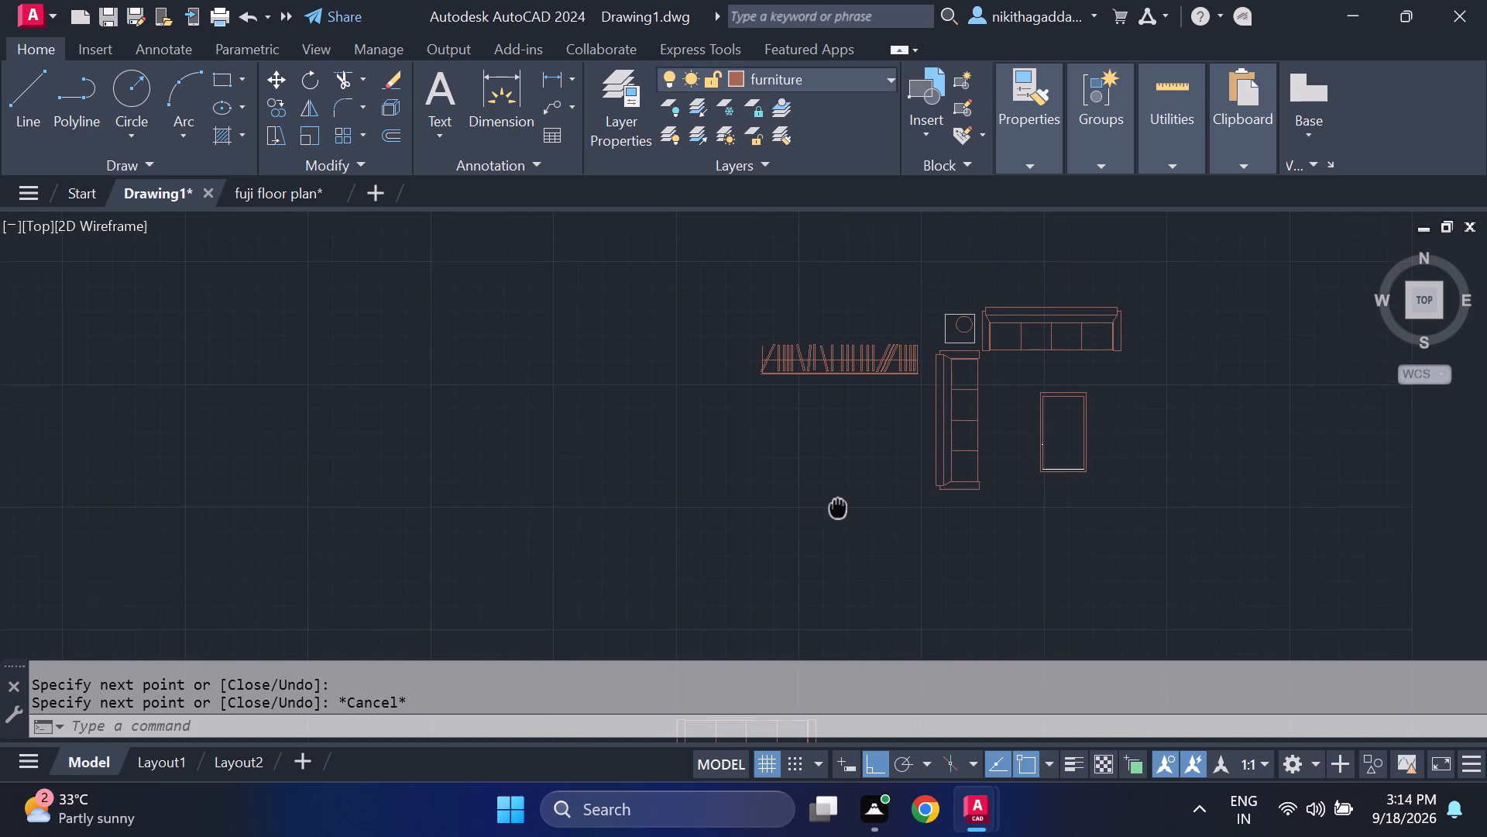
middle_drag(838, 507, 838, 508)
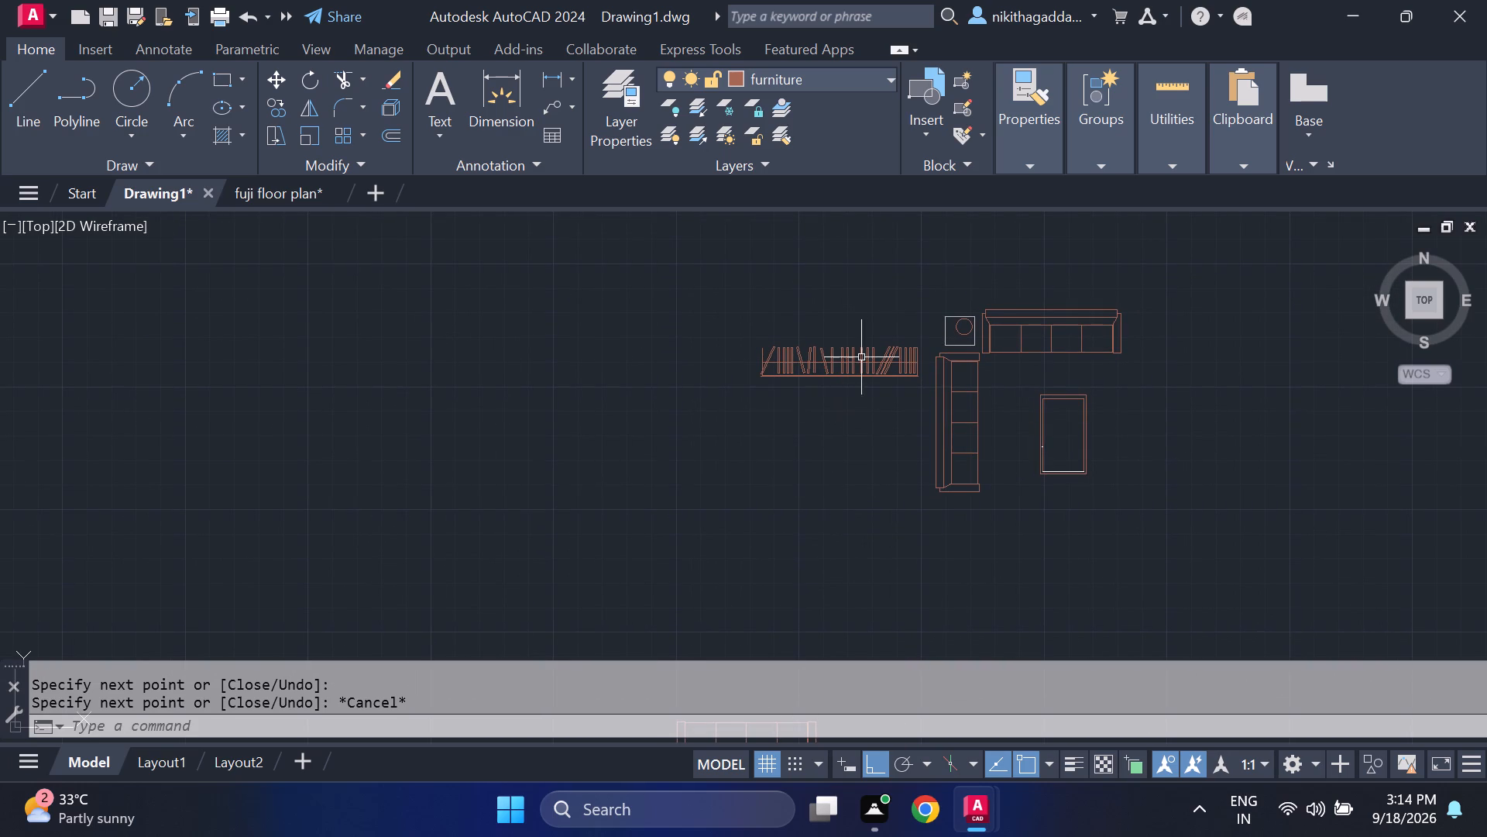
Draw a line across the closet's north side, starting about 0.9" above the west side line and ending level with the outer south edge's east end.
scroll(869, 335, up, 2)
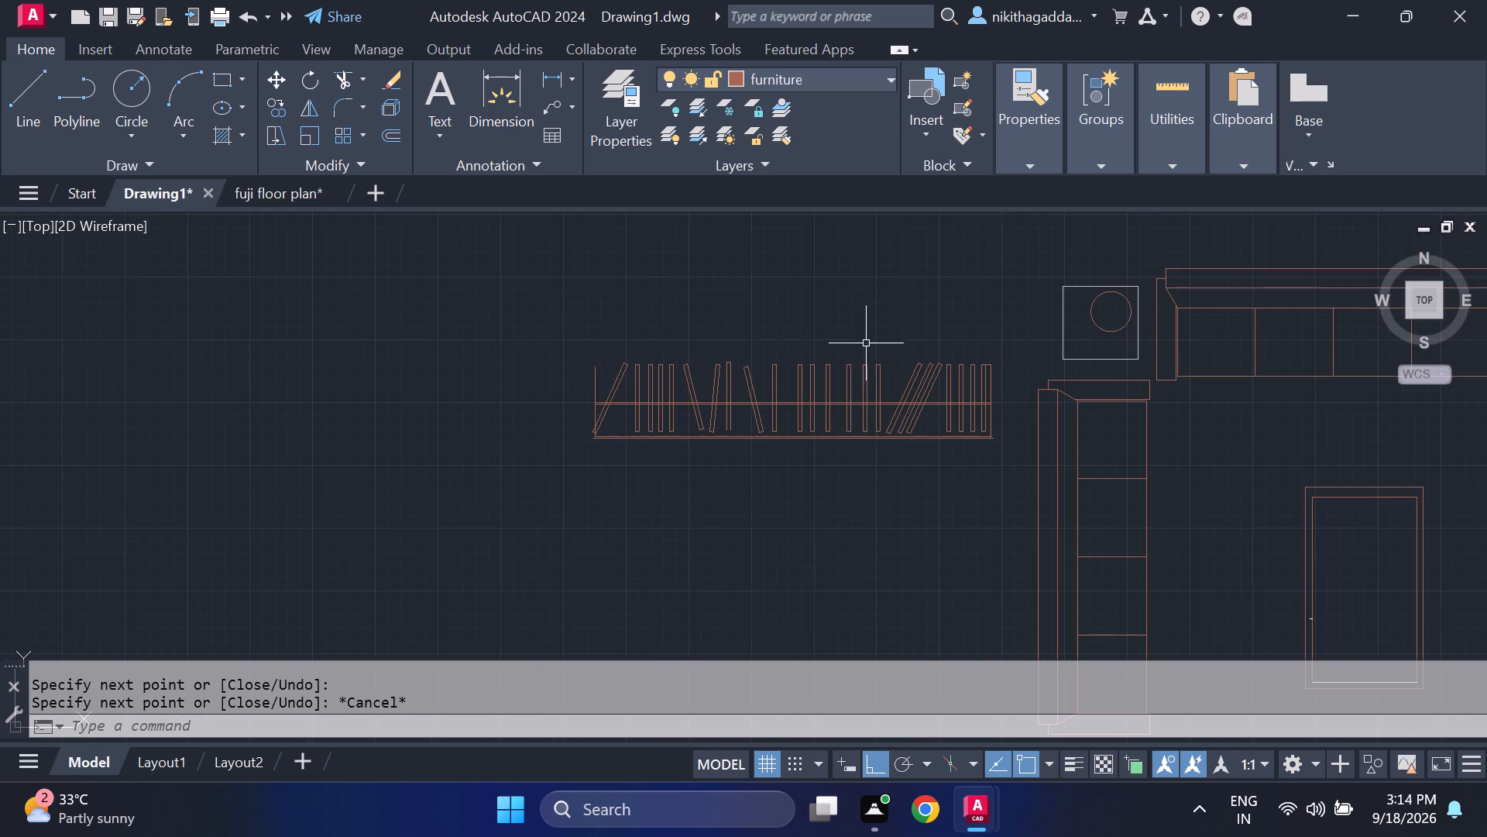
key(l)
key(Return)
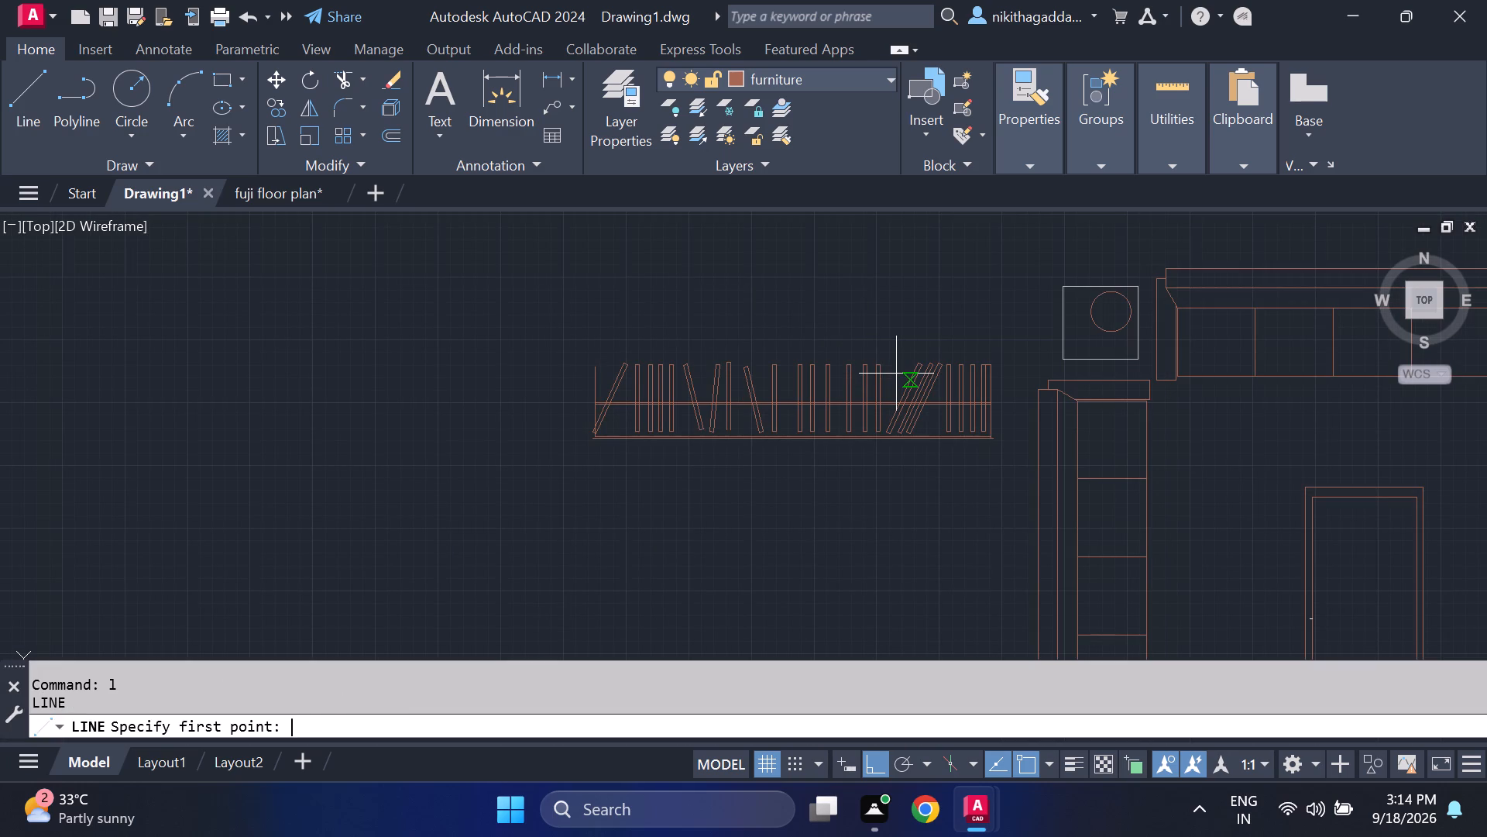
scroll(896, 374, up, 1)
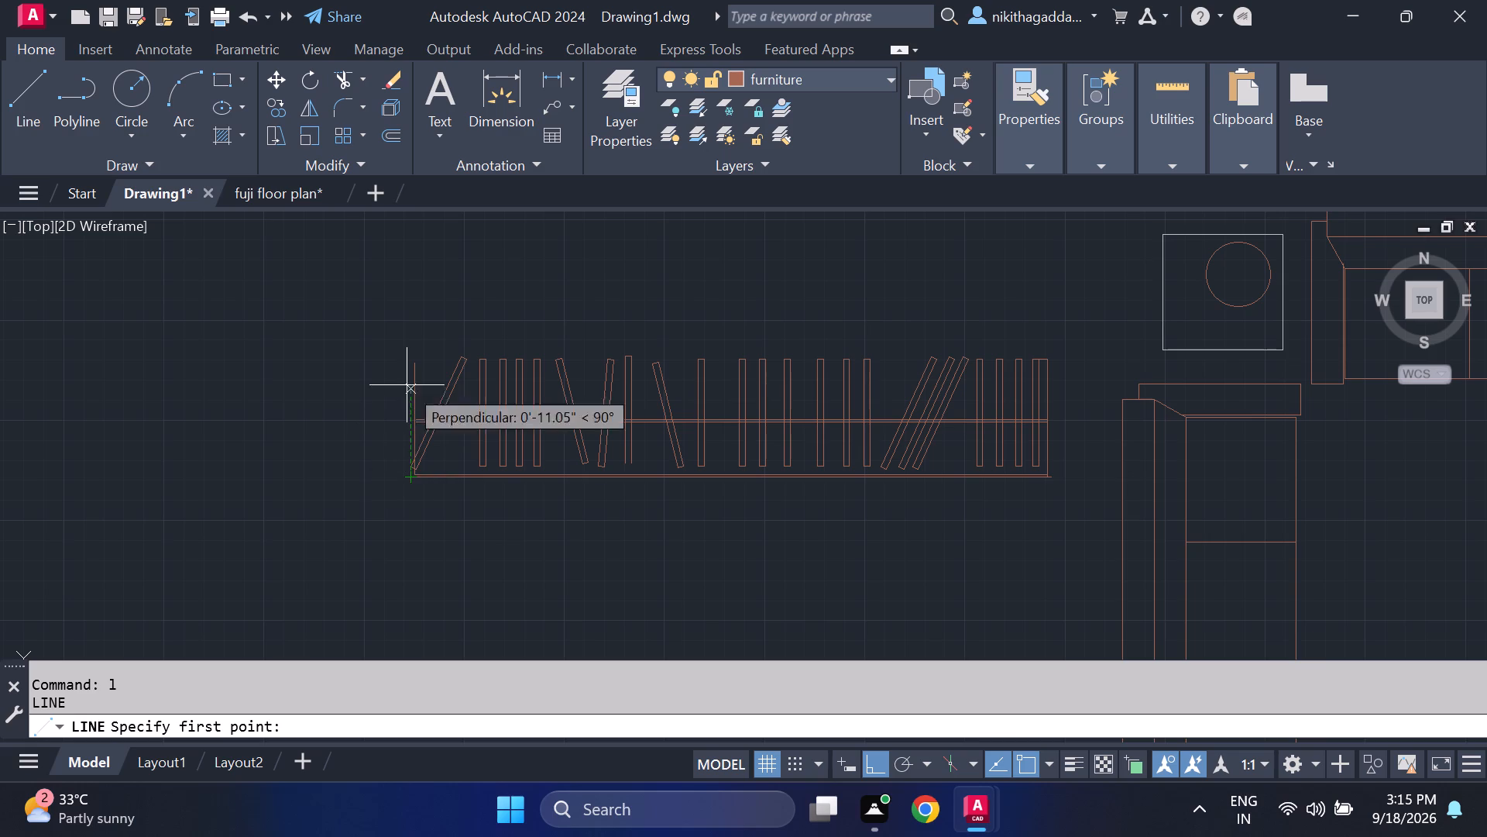
scroll(412, 351, up, 2)
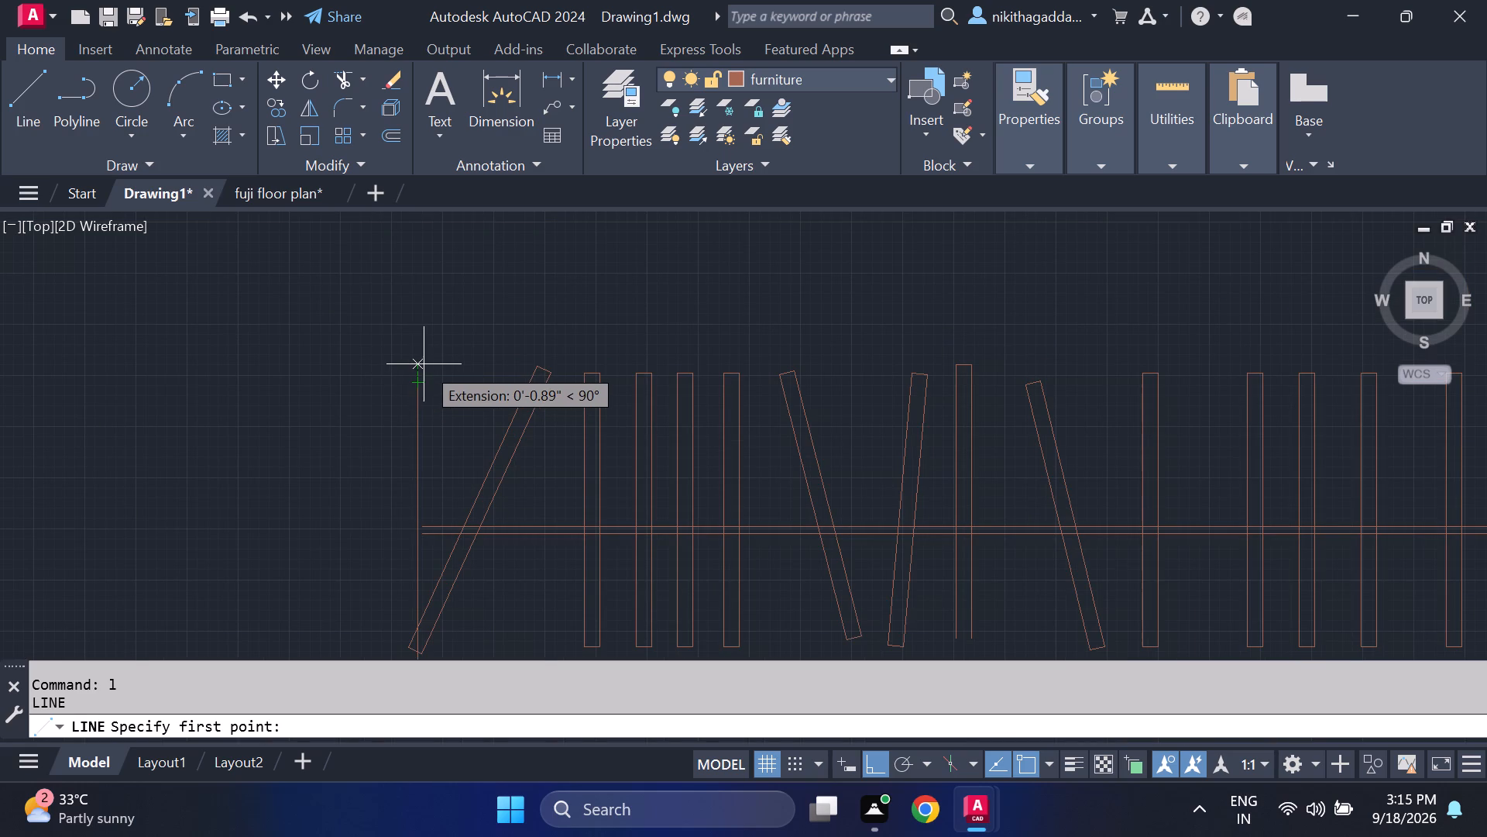
click(416, 363)
scroll(1046, 346, down, 3)
middle_drag(1046, 350, 637, 439)
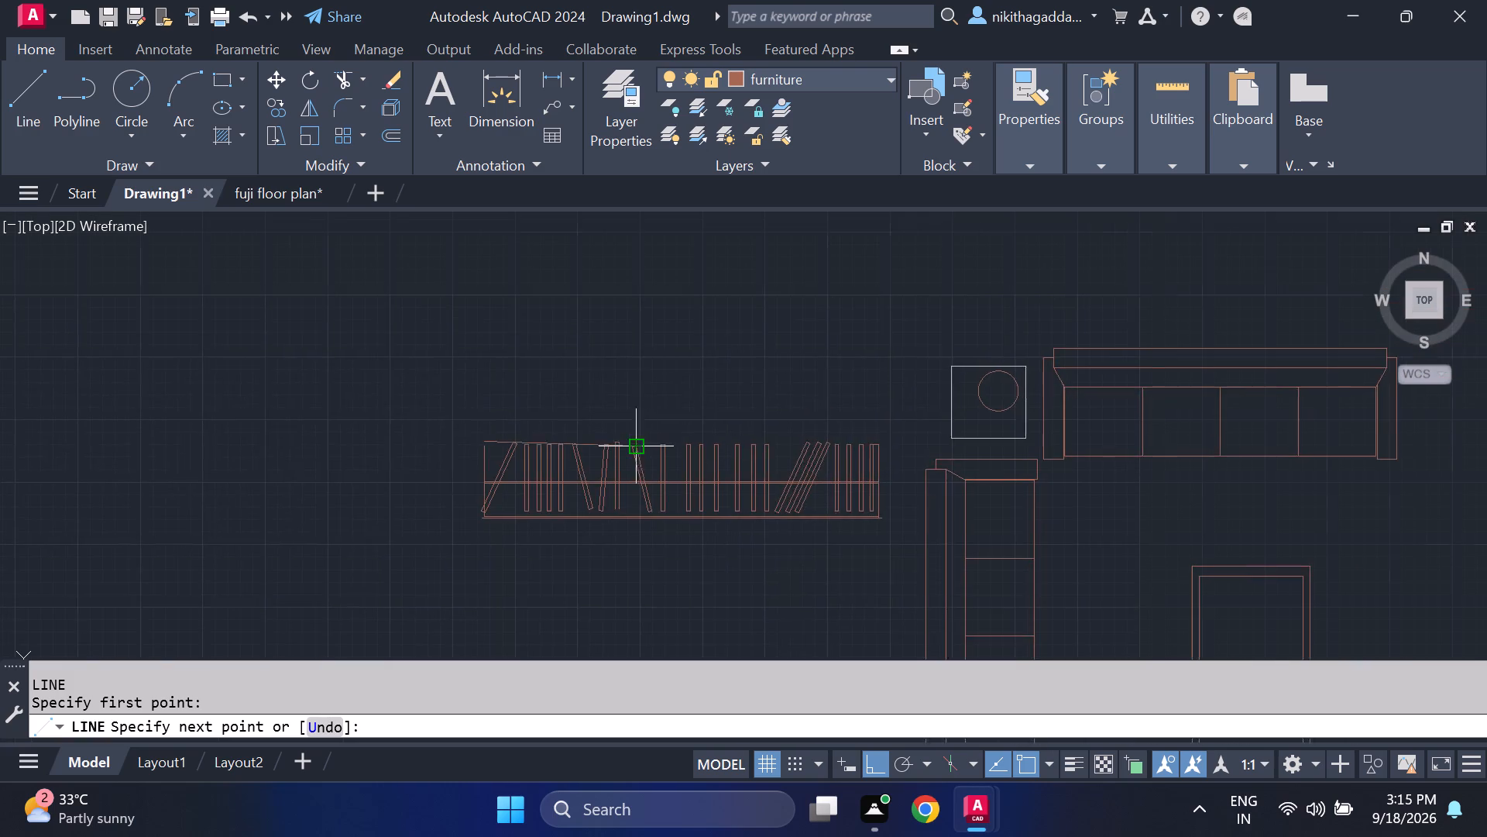
scroll(881, 440, up, 3)
middle_drag(879, 472, 847, 362)
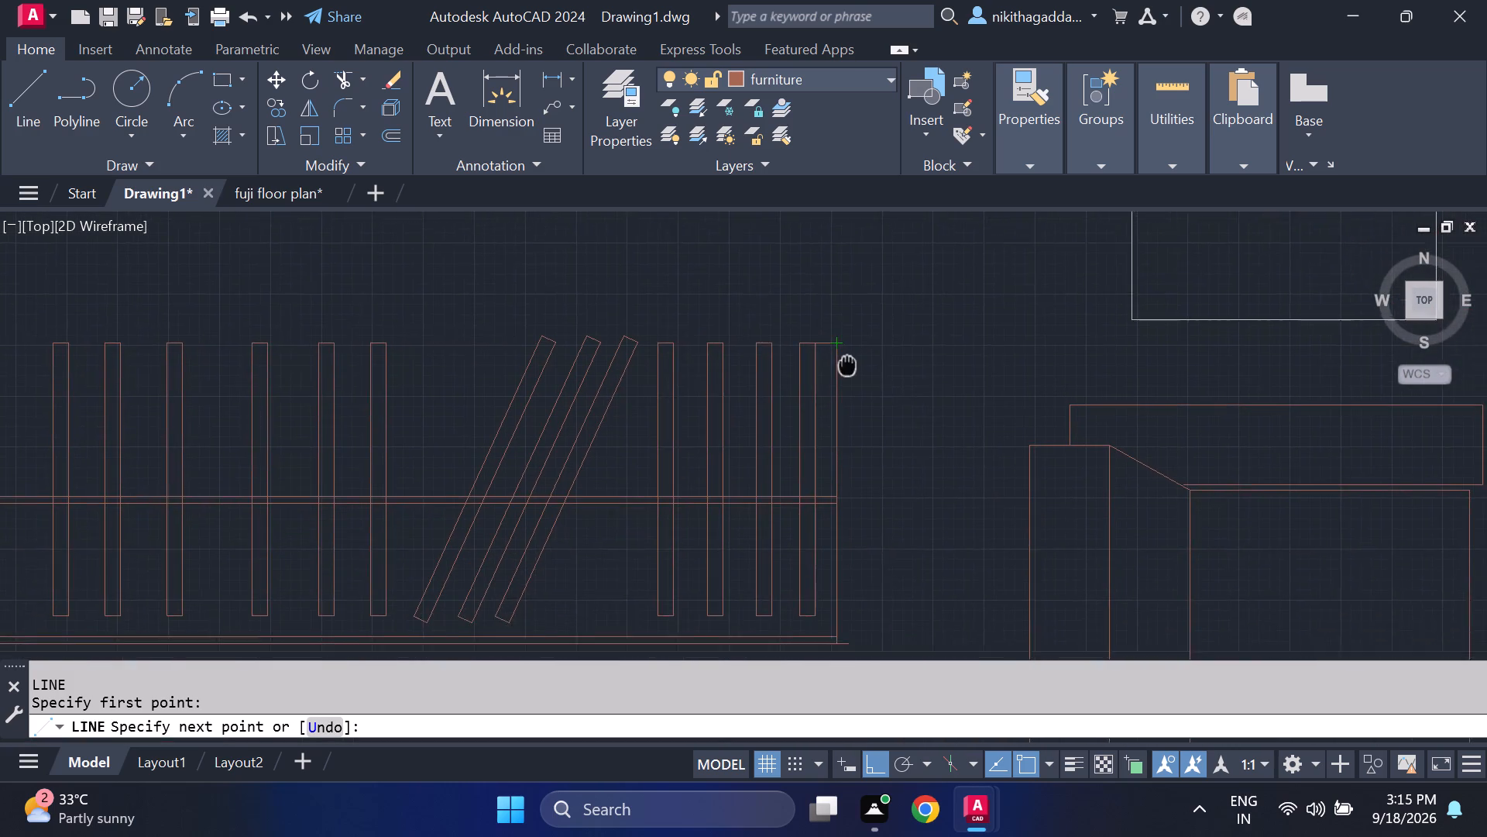
middle_drag(847, 362, 836, 325)
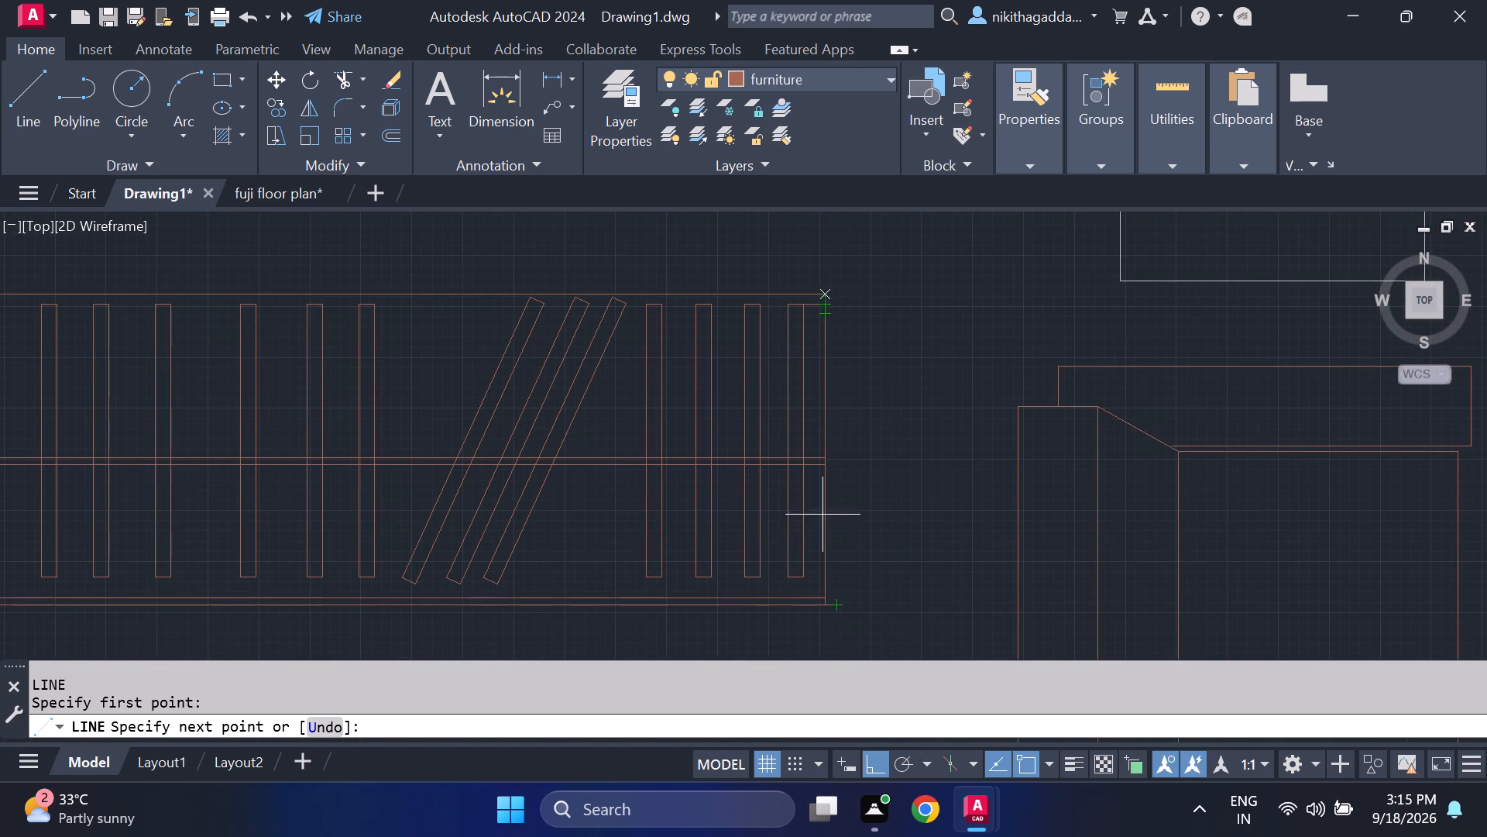
click(835, 294)
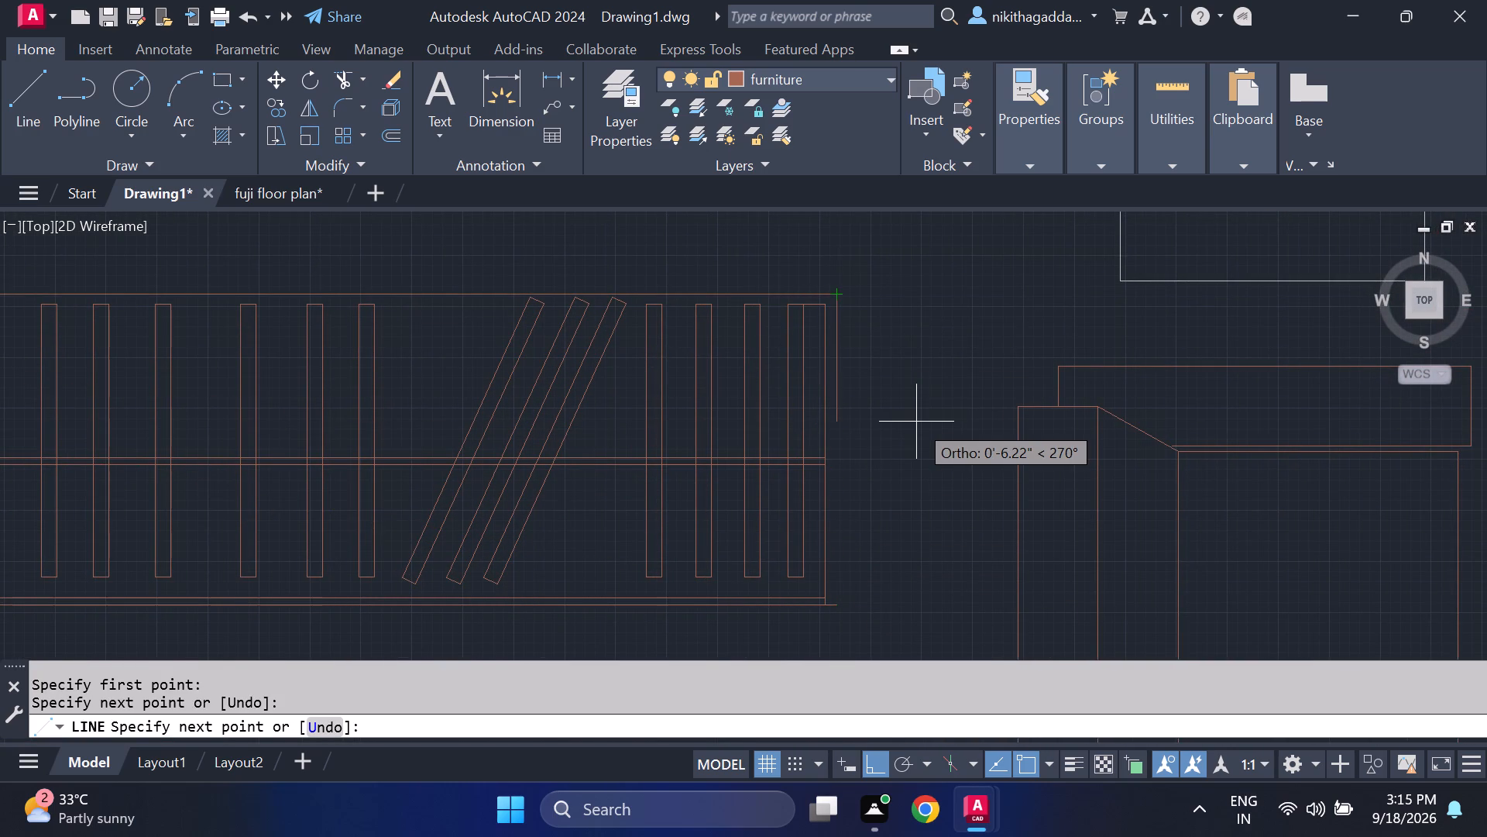
key(Escape)
Extend the closet's west side line up to the line along its north side.
scroll(933, 414, down, 2)
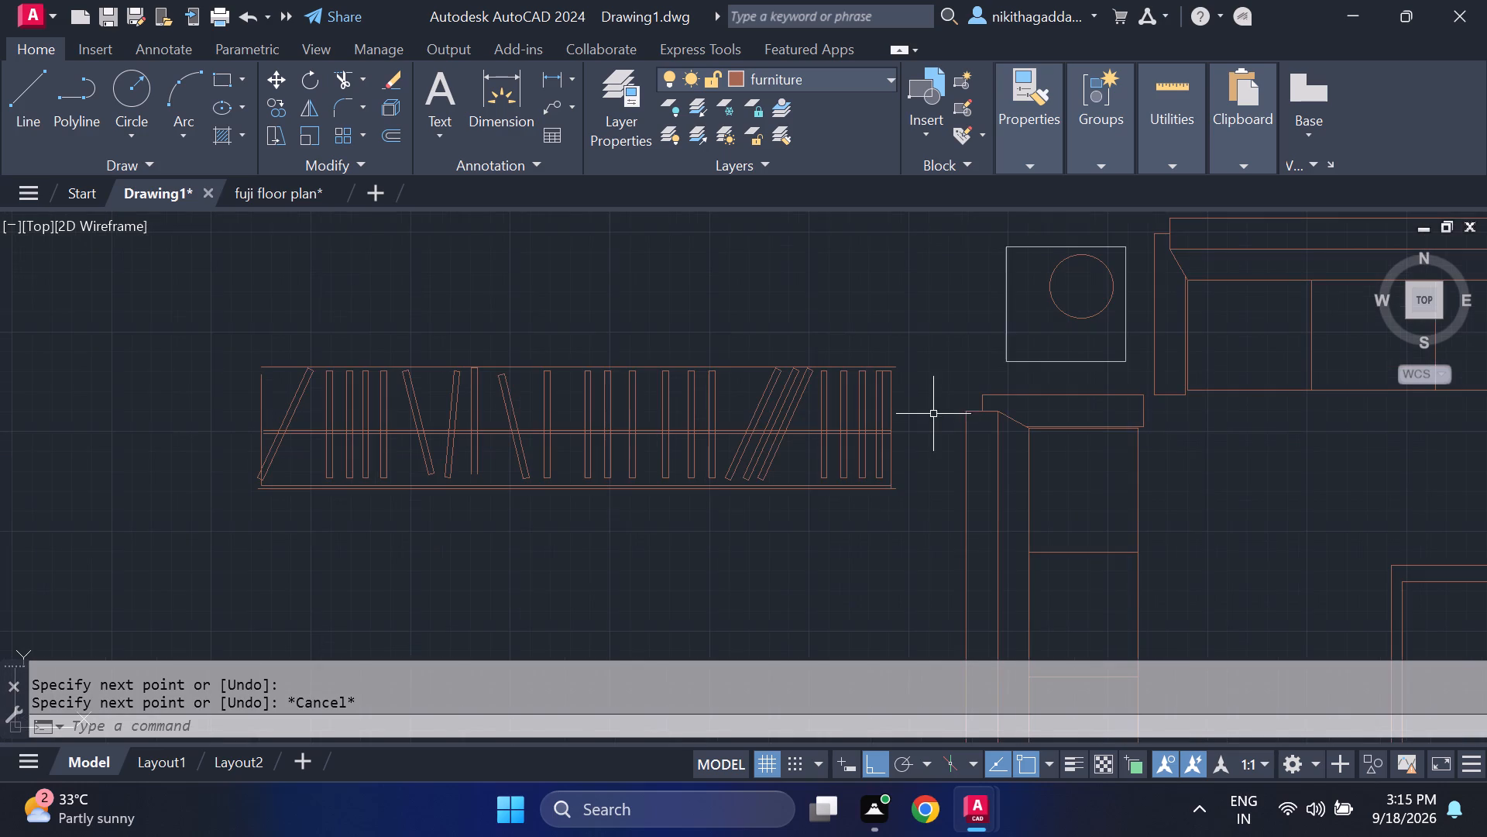
scroll(325, 377, up, 1)
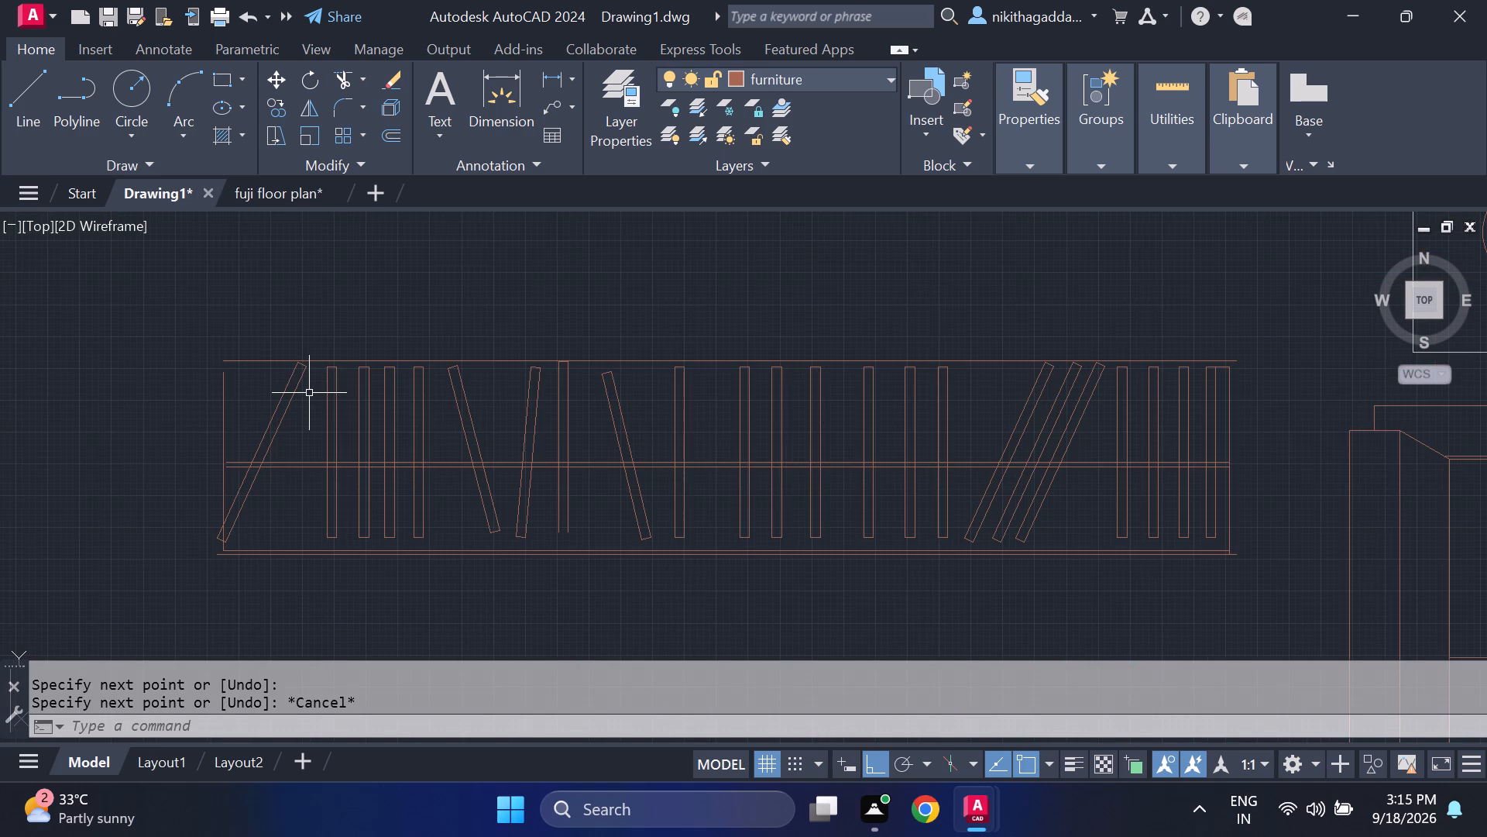
text(ex)
key(Return)
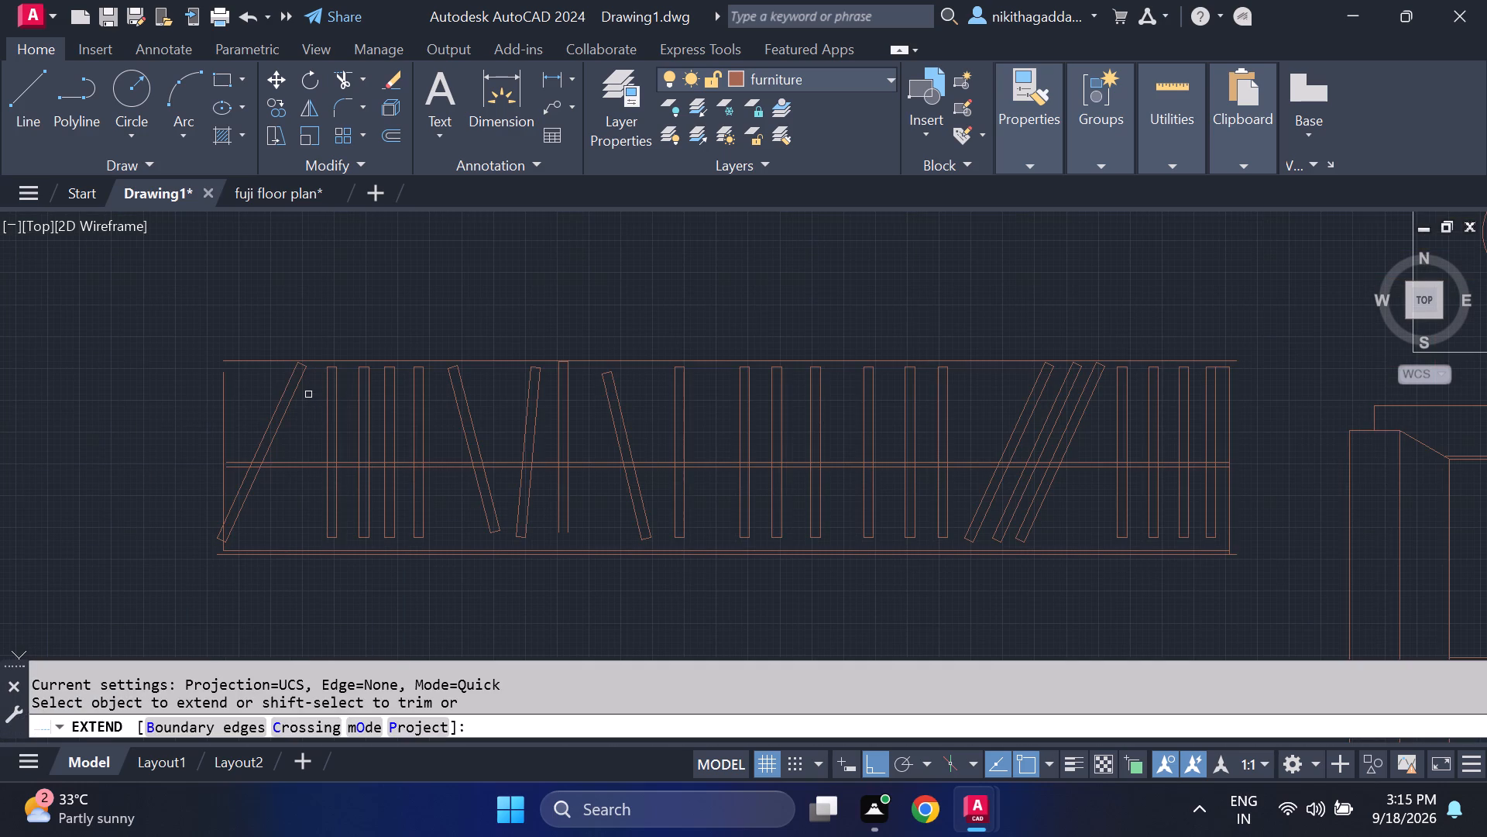
click(222, 406)
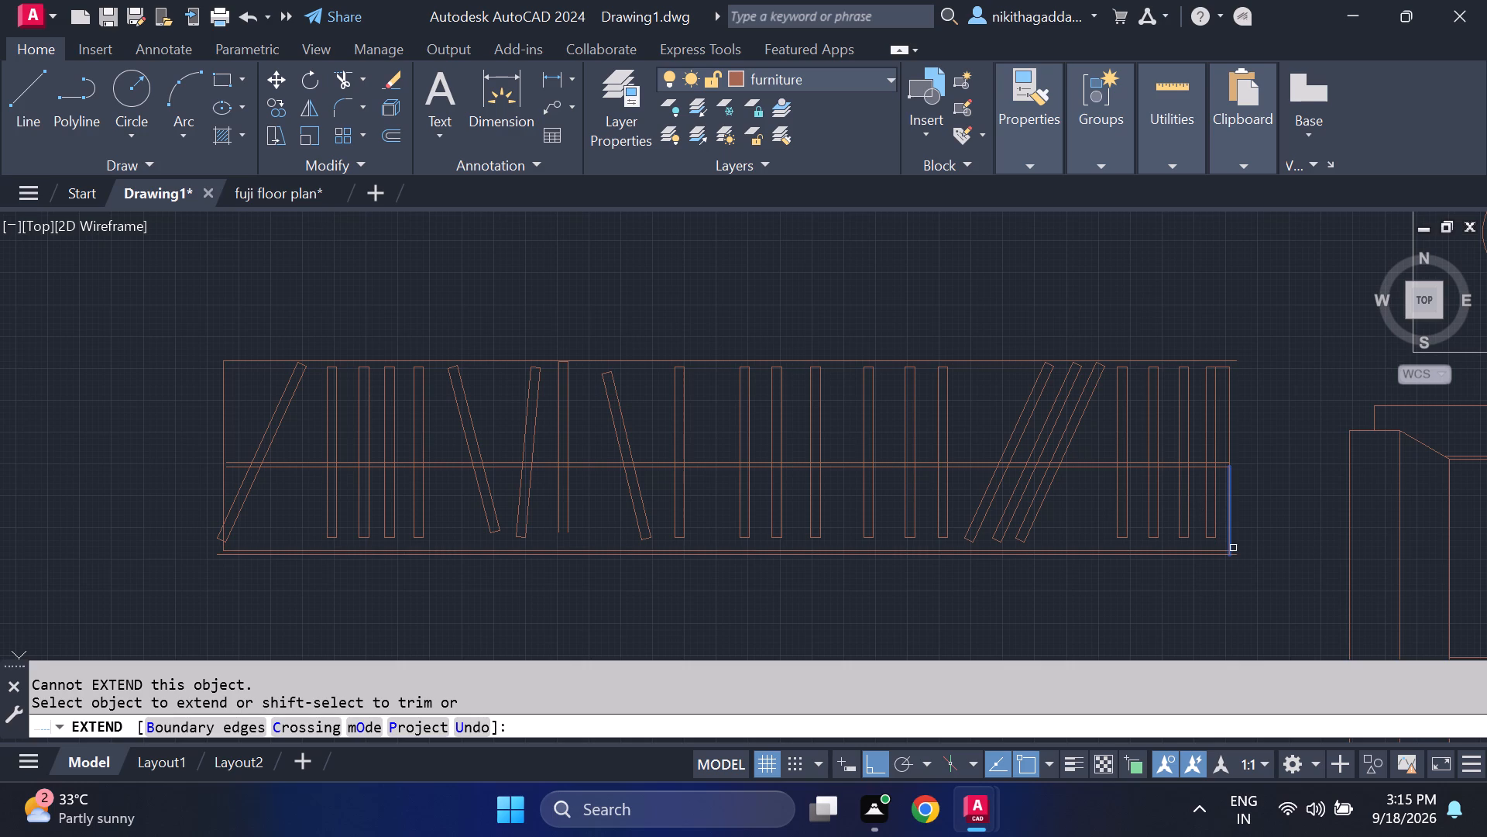
key(Escape)
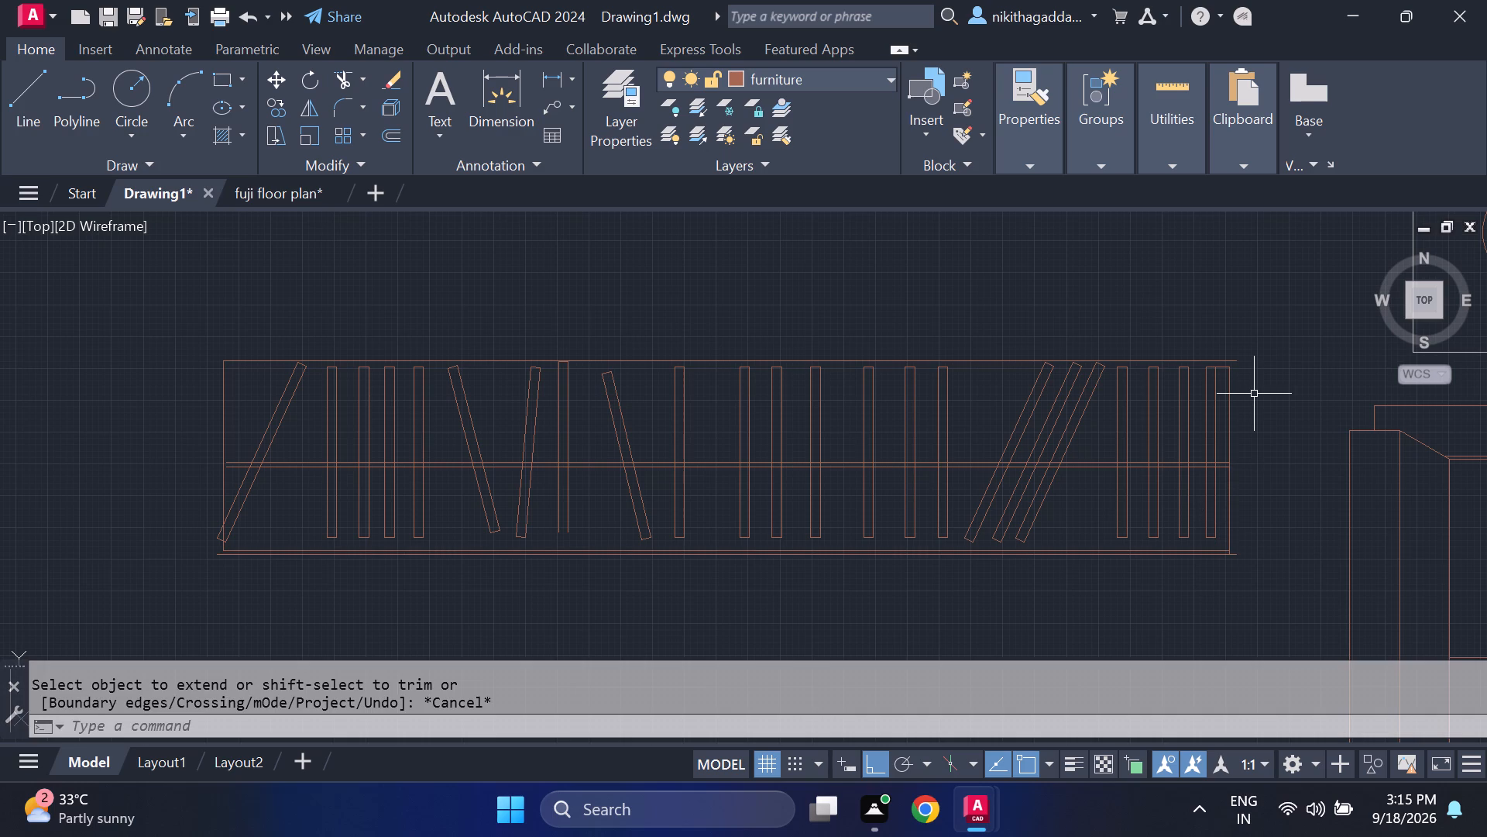
Draw the closet's outer east side line from the outer south edge's east end to the north line's east end.
scroll(1267, 449, down, 4)
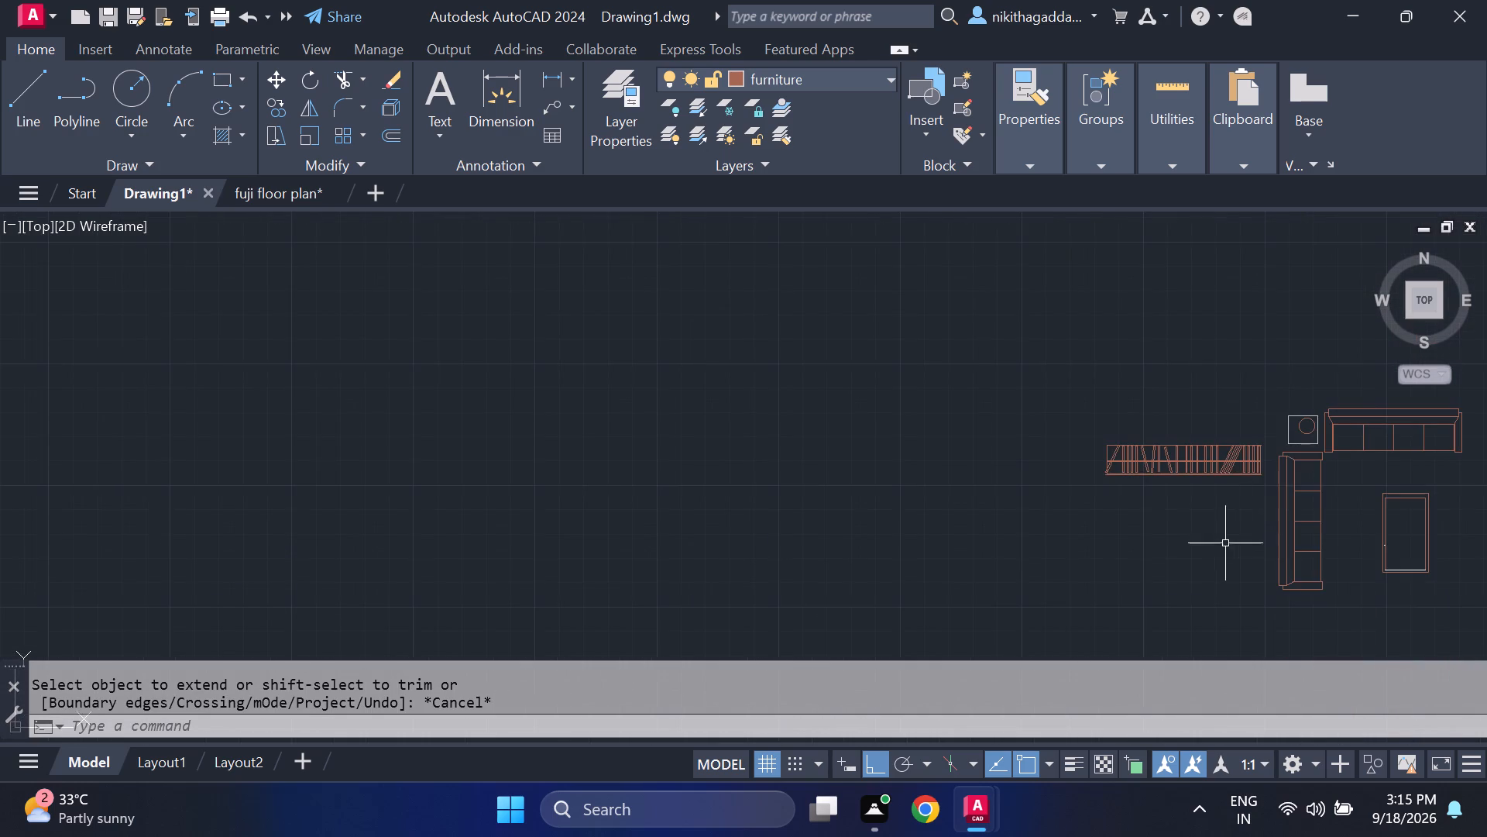
middle_drag(1190, 539, 884, 617)
scroll(913, 552, up, 3)
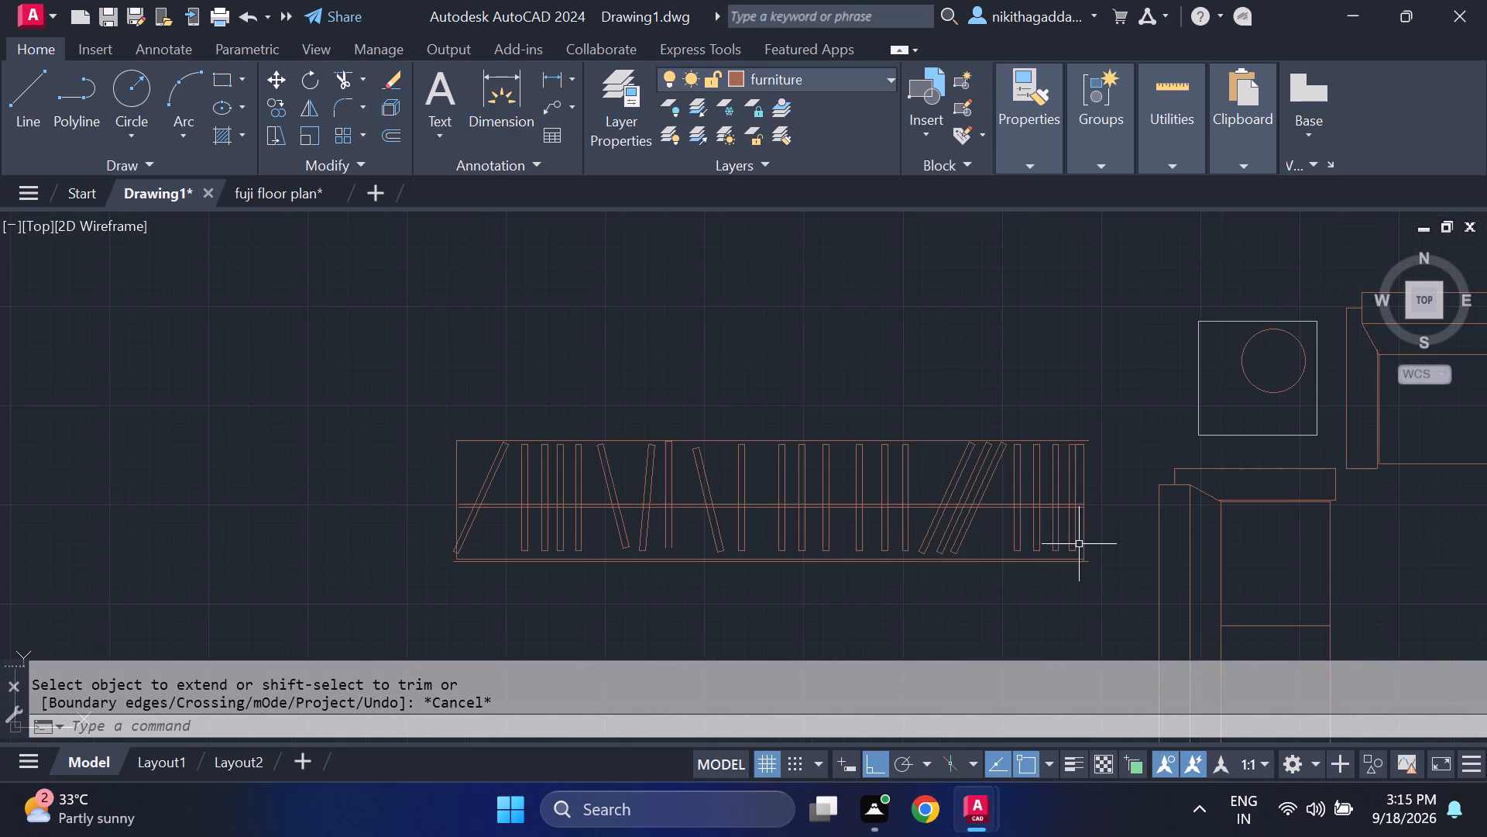
scroll(1093, 546, up, 2)
key(l)
key(Return)
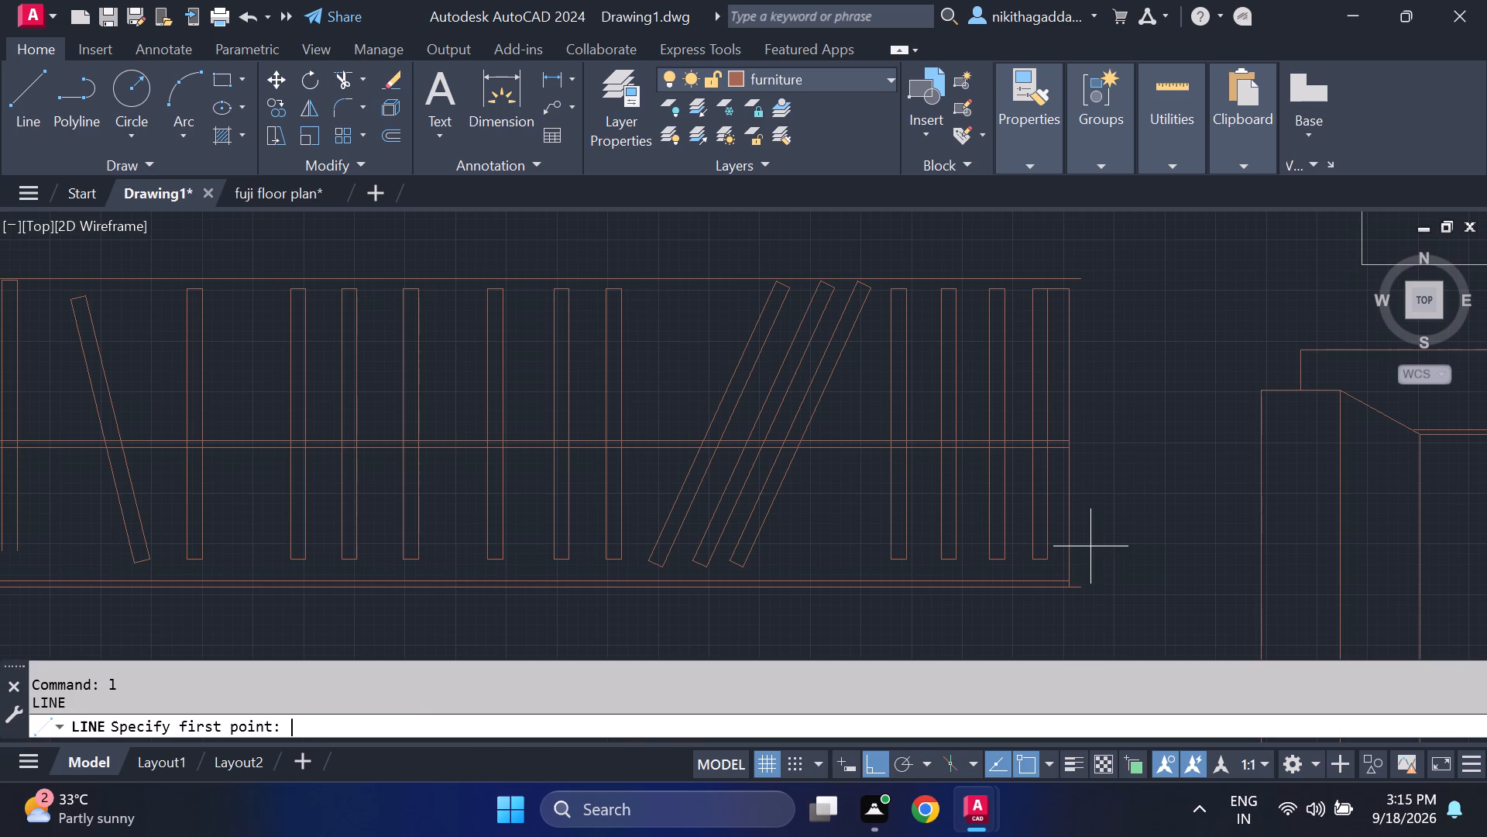
click(1084, 588)
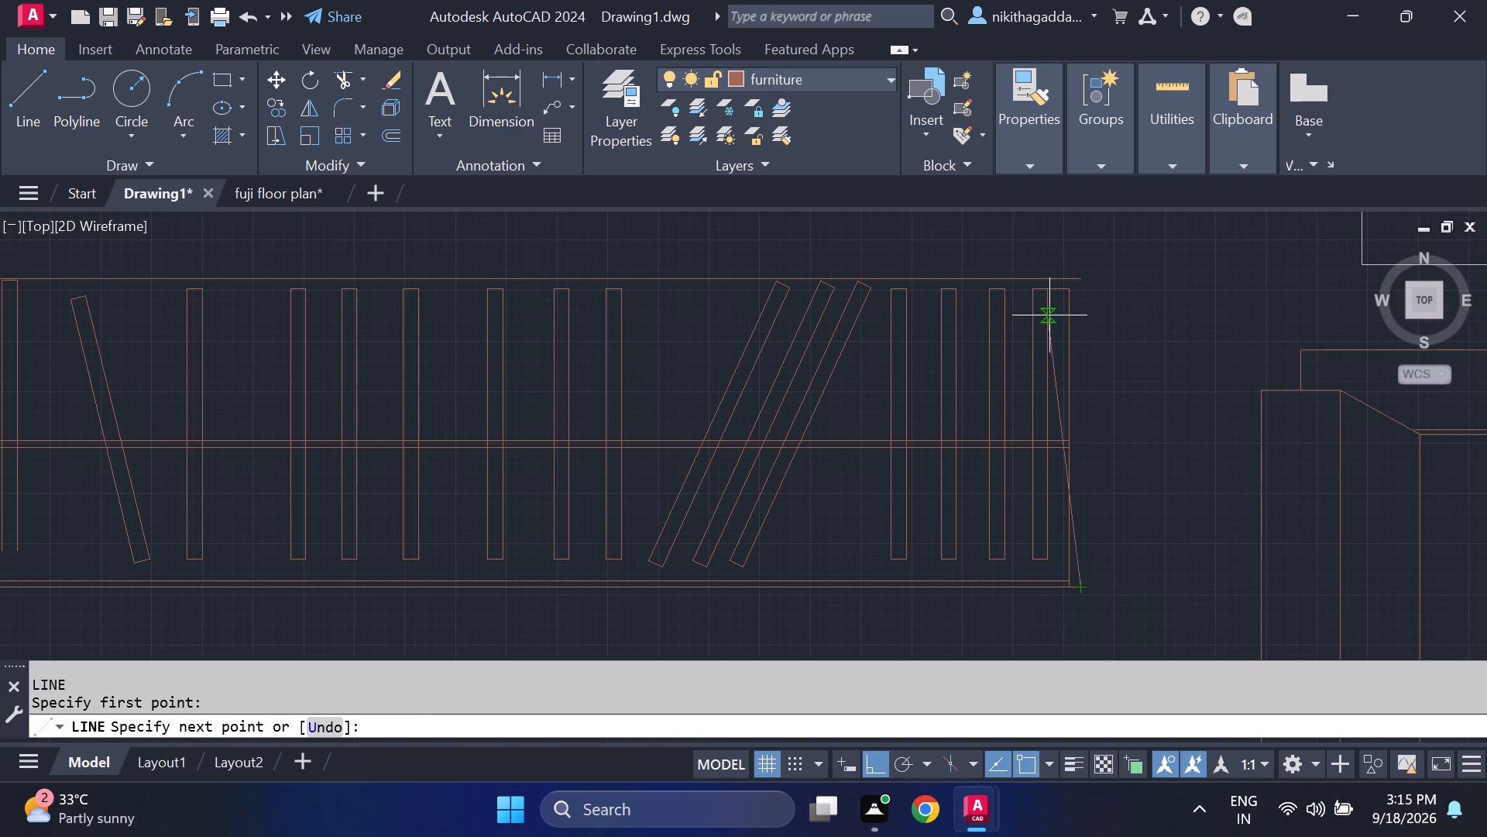
click(1085, 281)
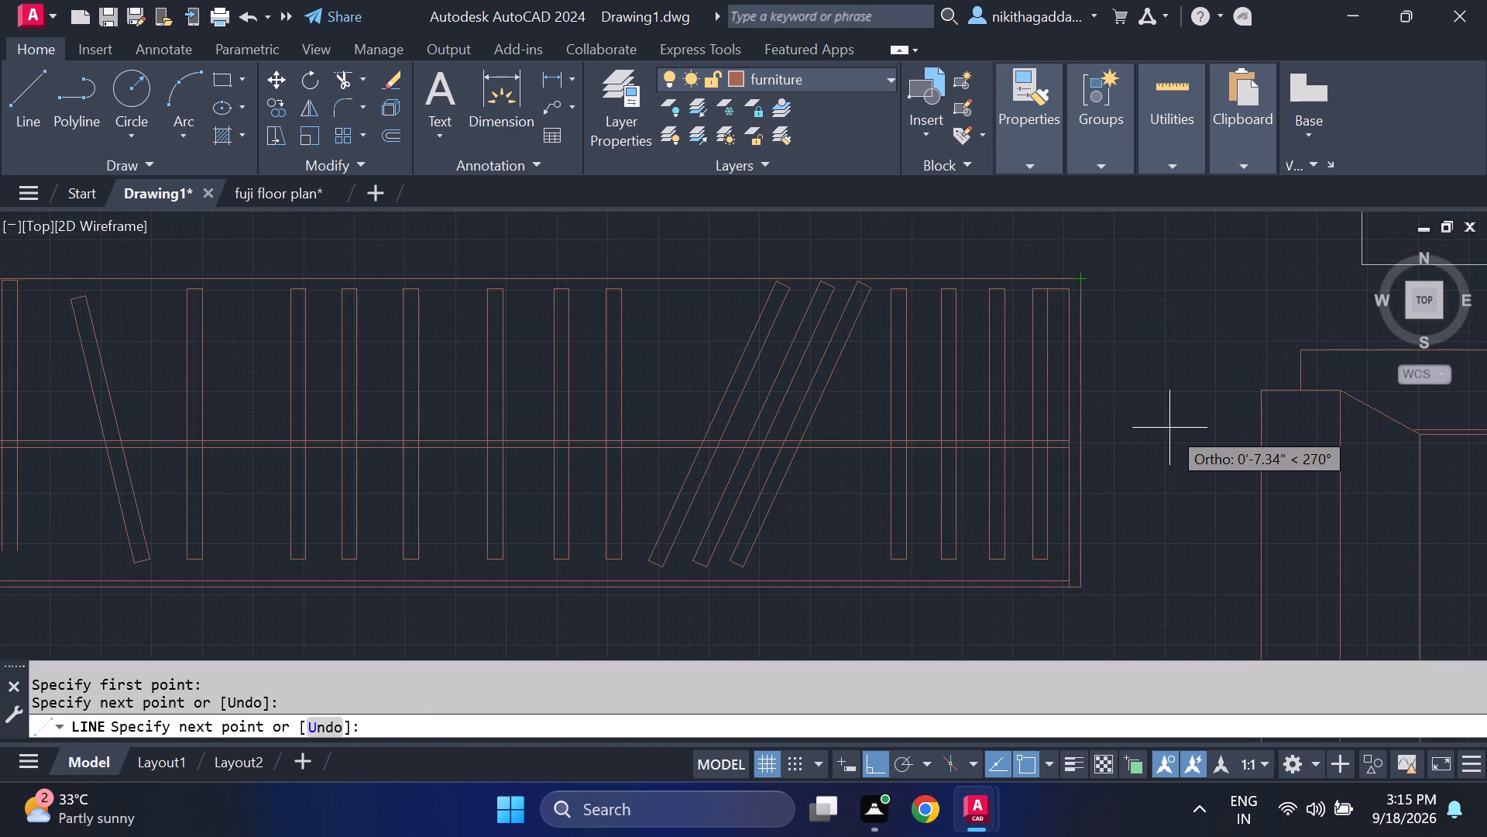
key(Escape)
Draw the closet's outer west side line from the outer south edge's west end, joining it at the north to the inner west line.
scroll(965, 498, down, 2)
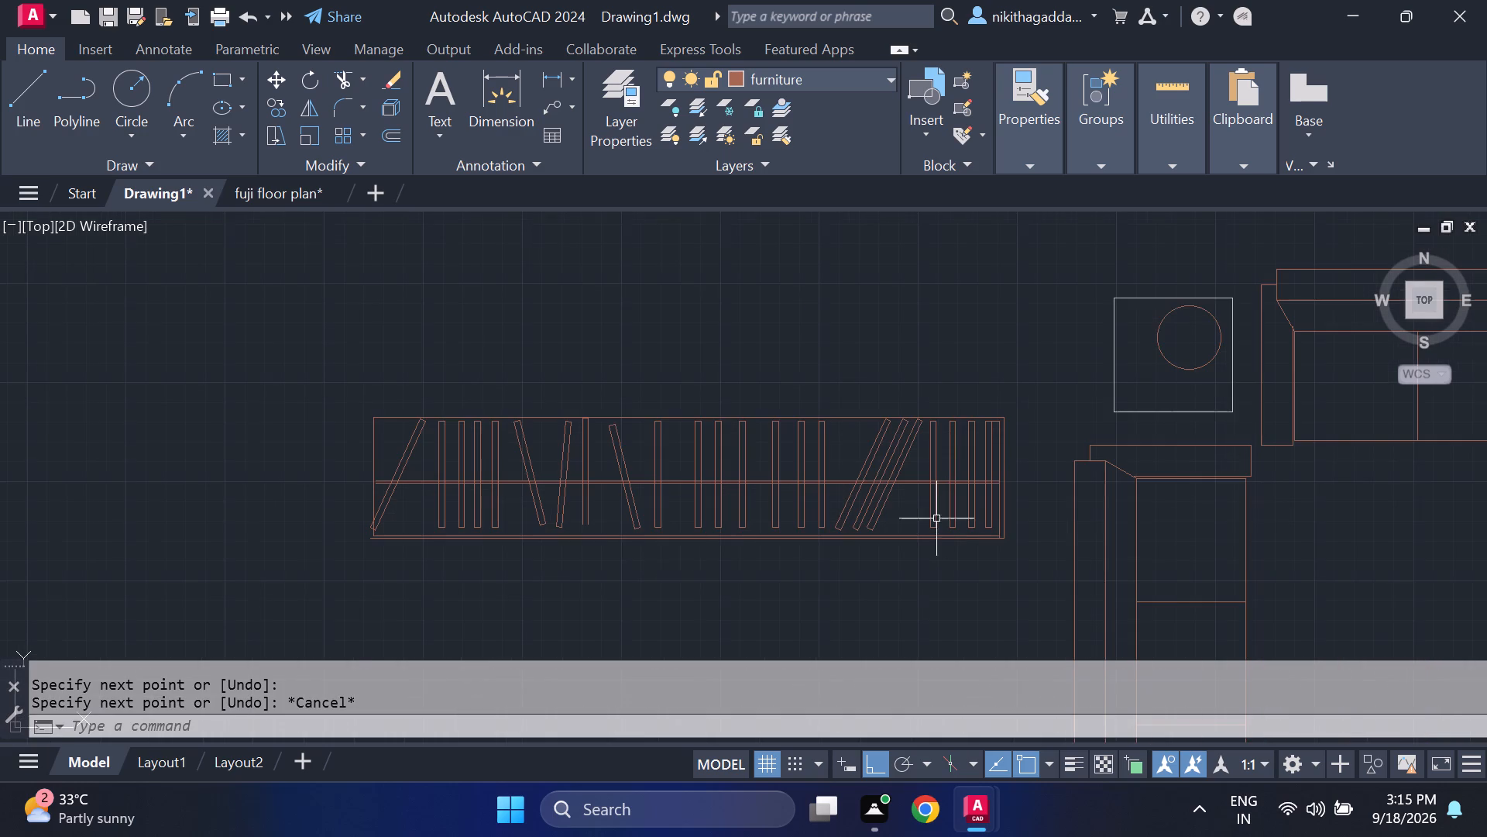
scroll(328, 531, up, 2)
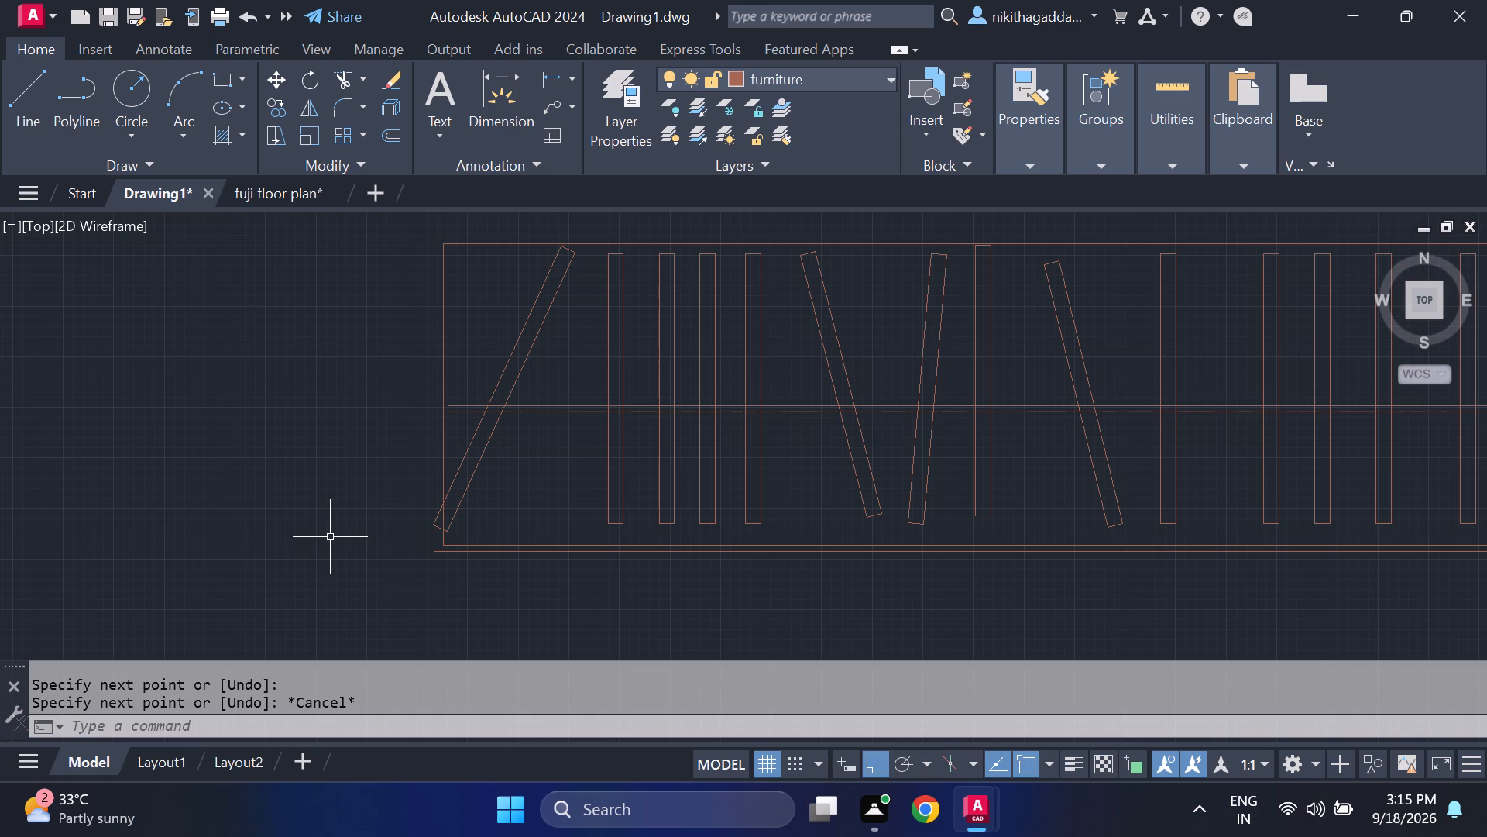
key(l)
key(Return)
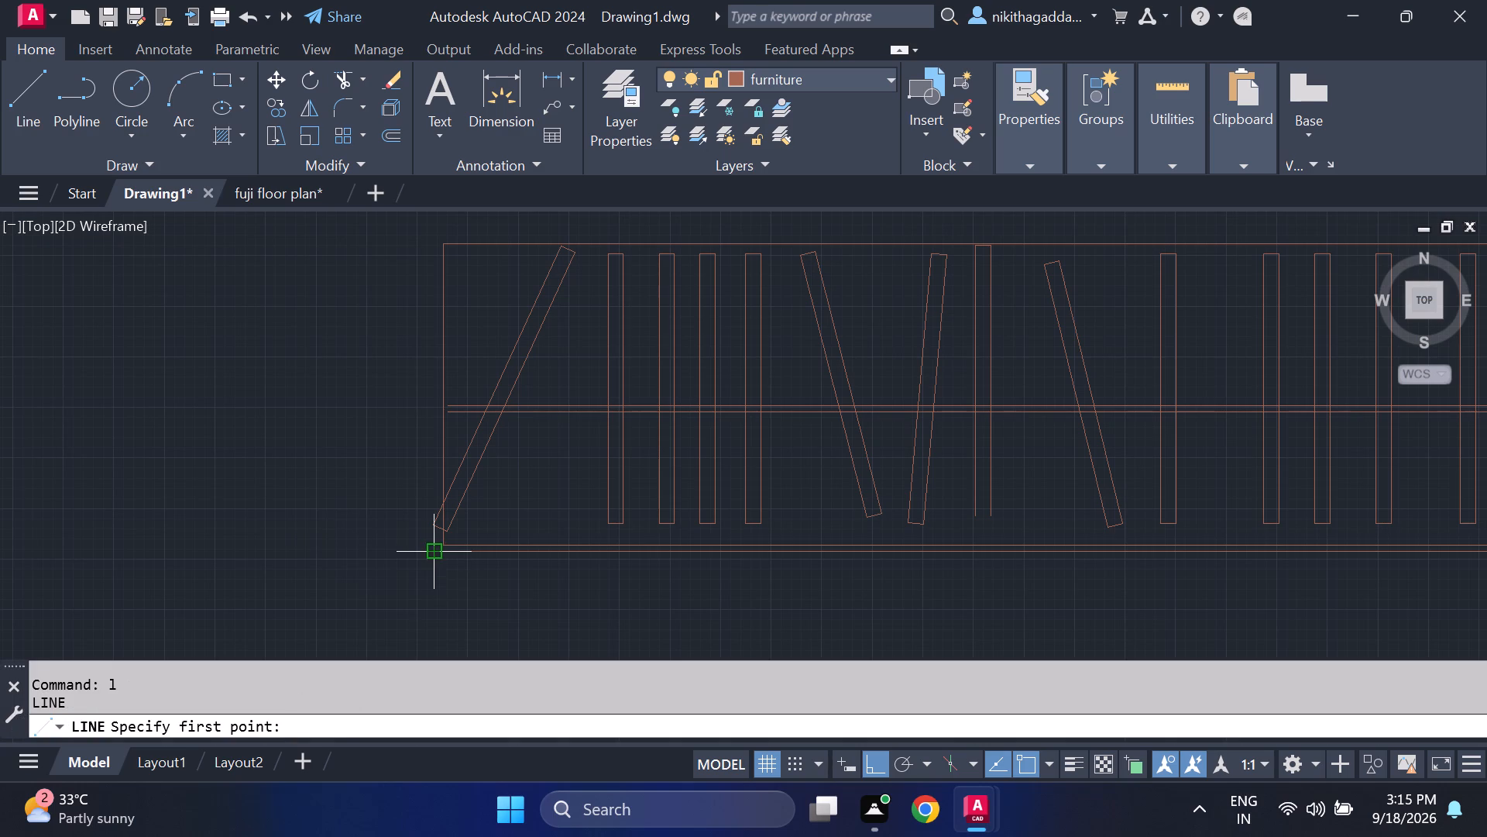
click(428, 542)
middle_drag(407, 269, 421, 421)
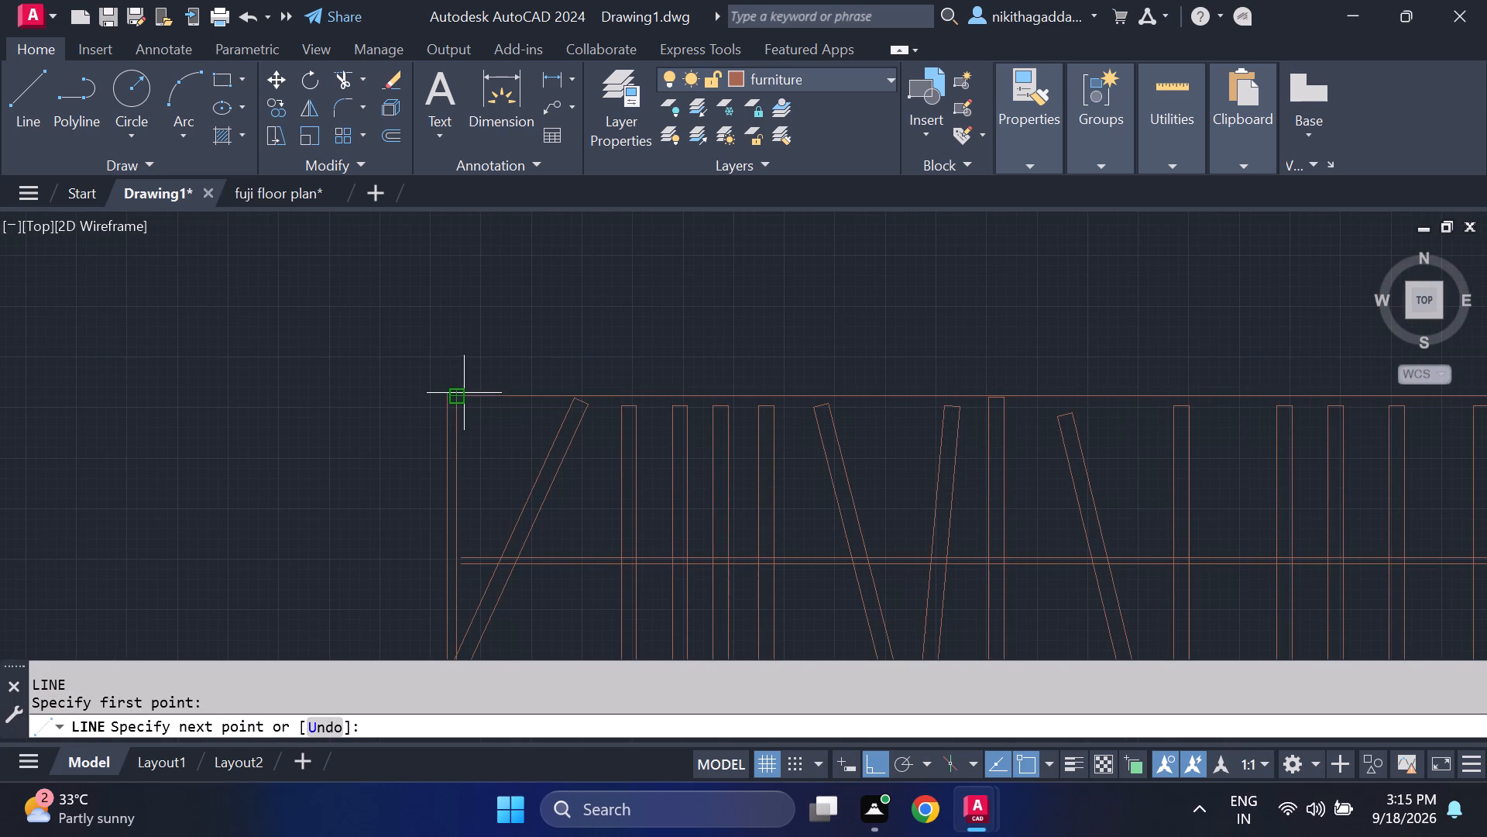
scroll(458, 394, up, 3)
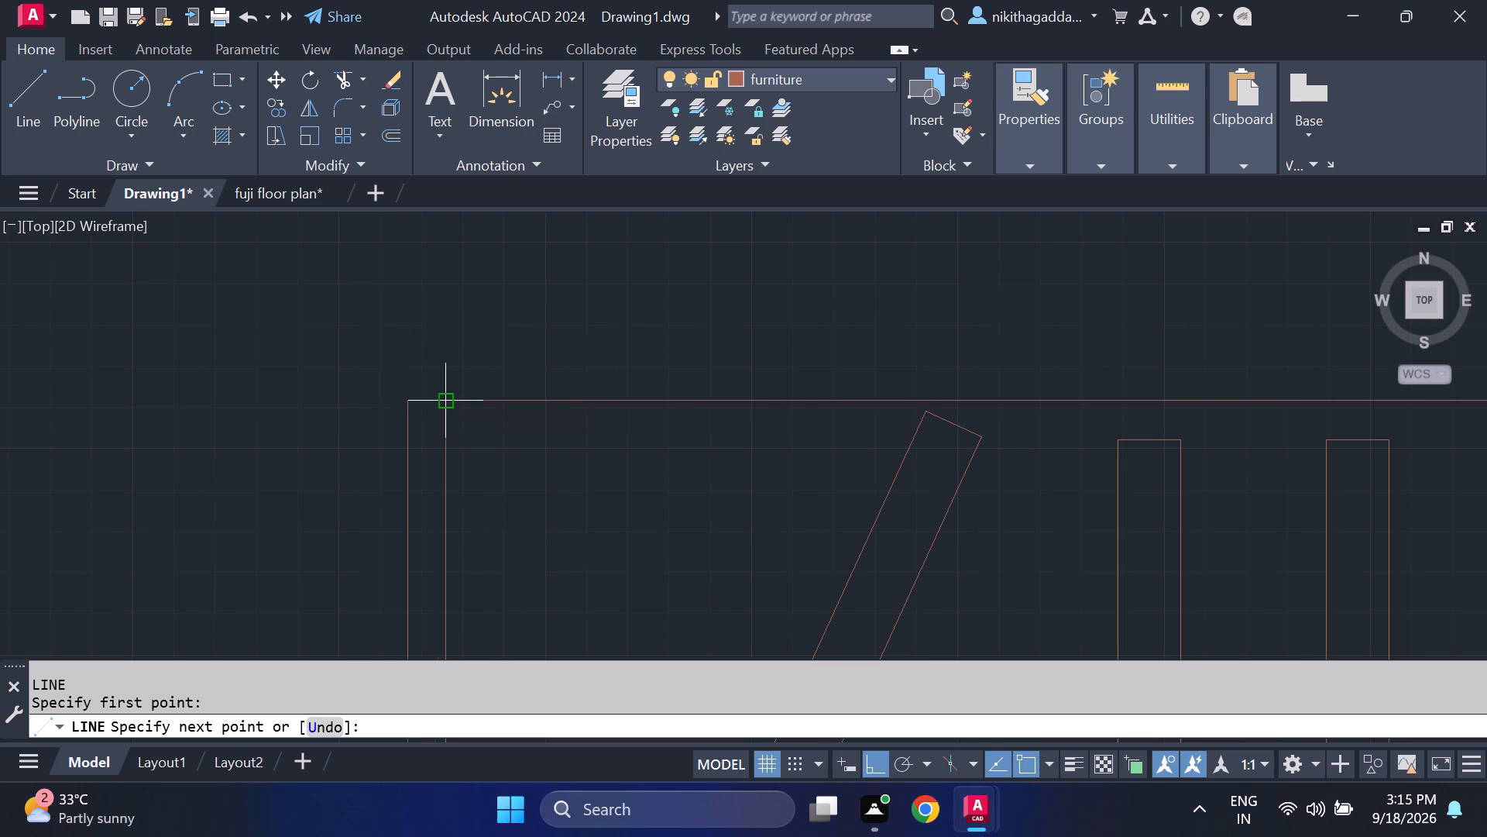
click(410, 400)
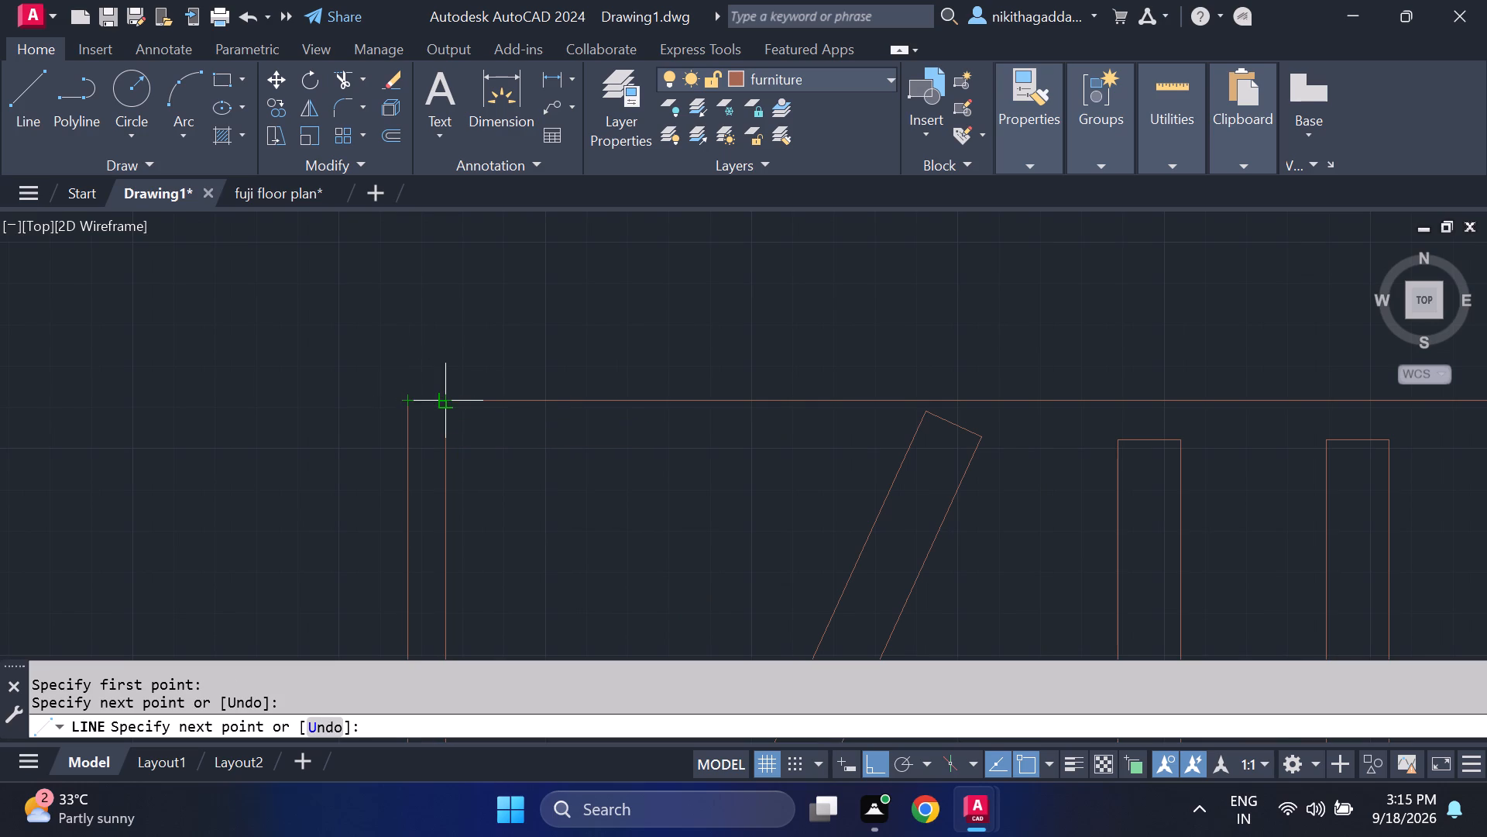
click(441, 399)
scroll(368, 391, down, 3)
key(Escape)
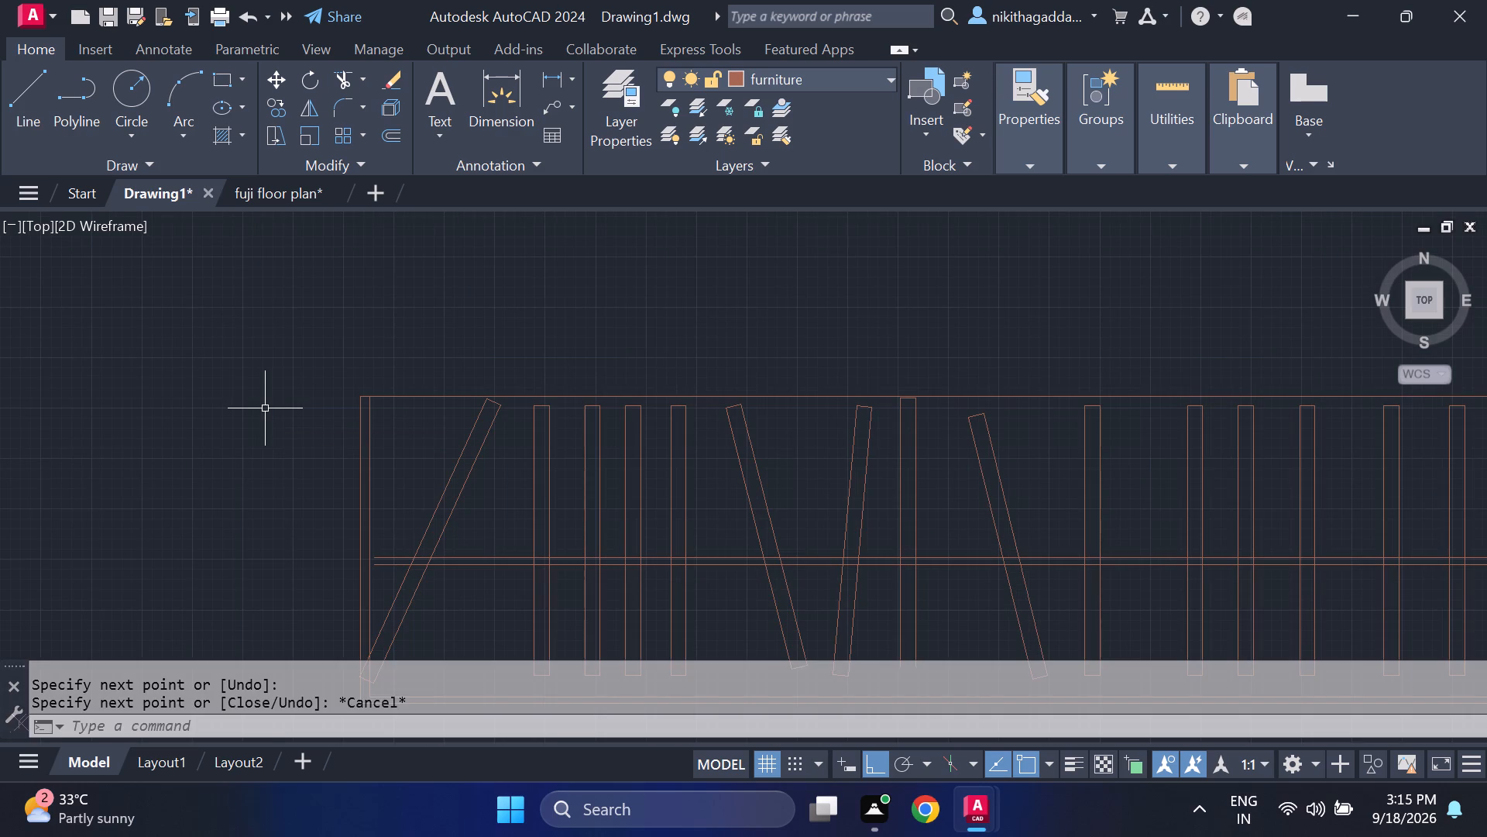
Copy the whole closet by its south-west corner into the west bedroom, against the west wall just above the south partition, with Ortho off.
scroll(362, 449, down, 5)
scroll(483, 467, up, 2)
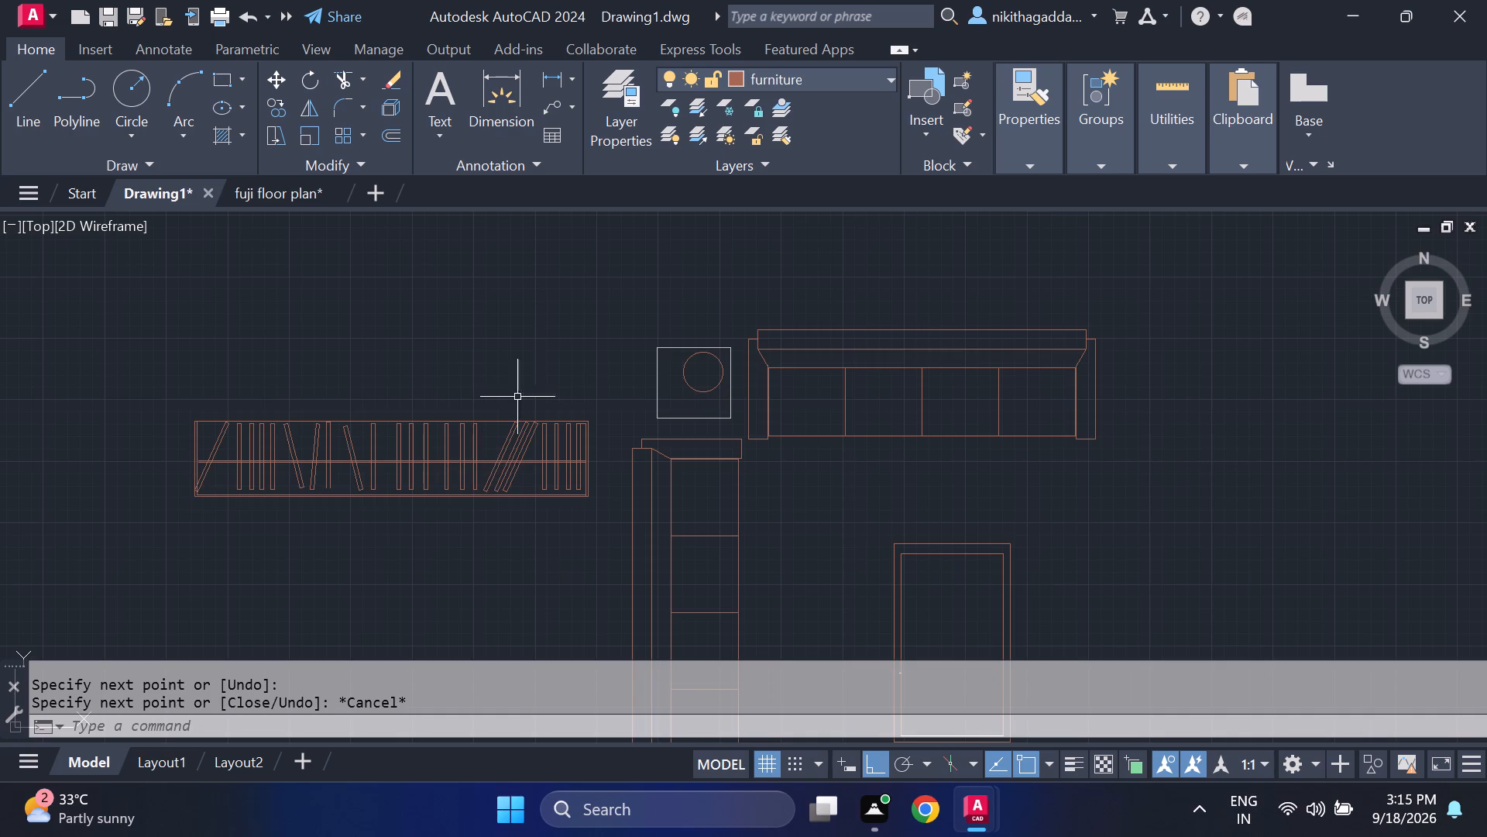
scroll(586, 377, up, 1)
drag(631, 373, 617, 377)
scroll(26, 606, down, 1)
middle_drag(0, 601, 145, 513)
click(45, 525)
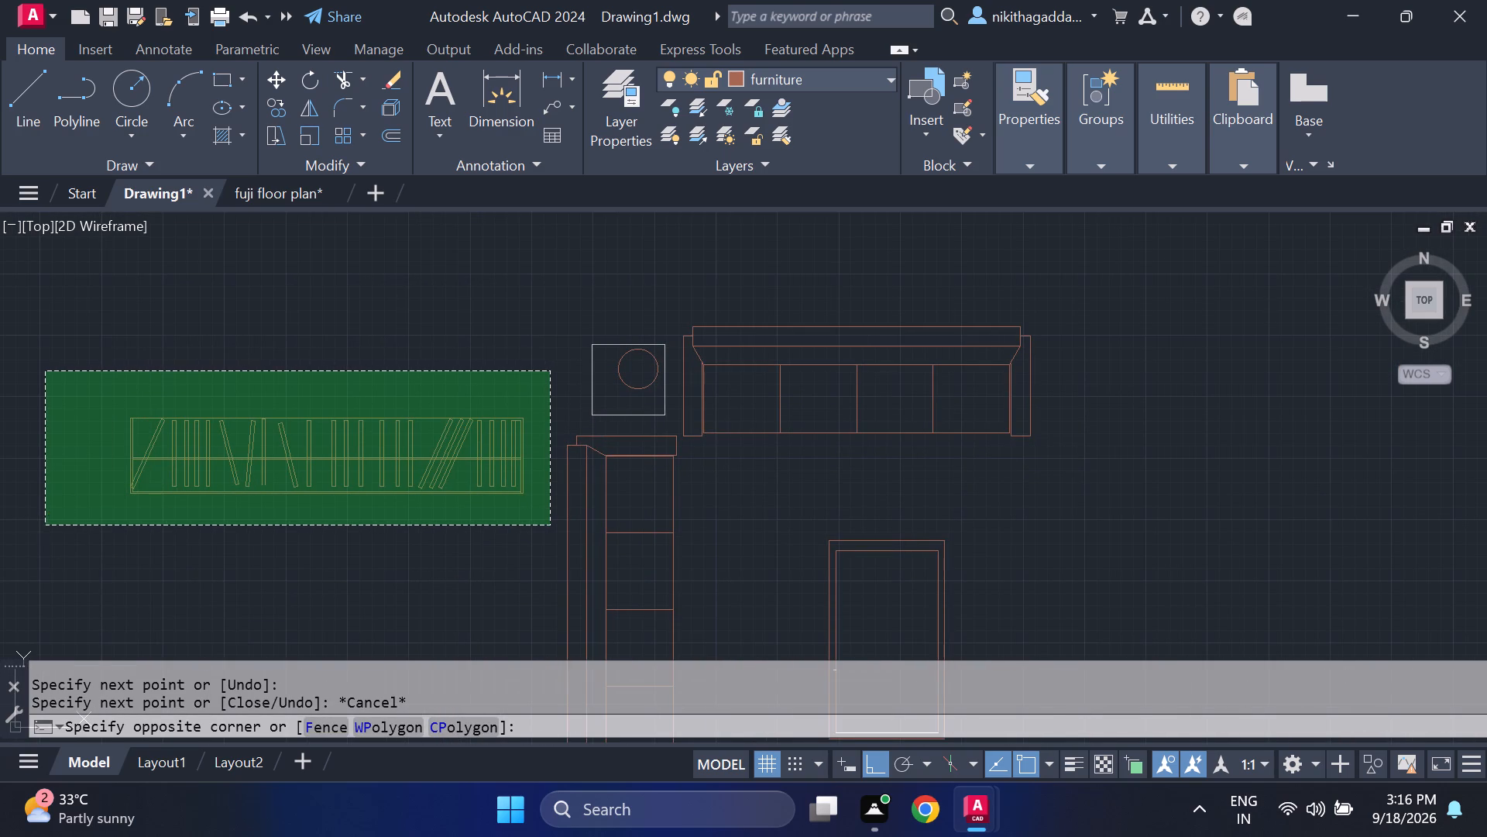
scroll(265, 521, down, 4)
middle_drag(335, 556, 355, 492)
scroll(302, 468, up, 3)
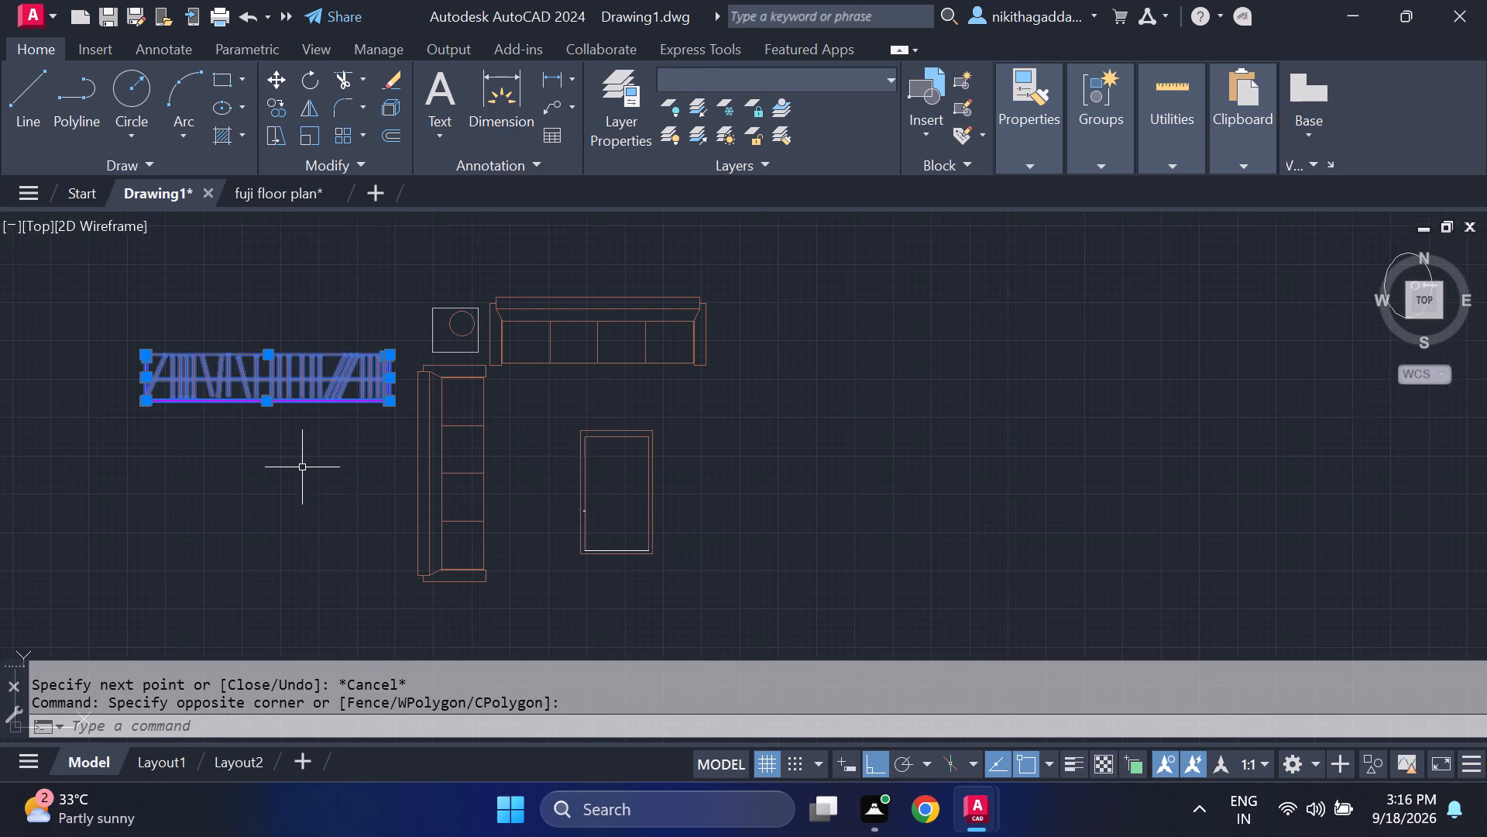
text(co)
key(Return)
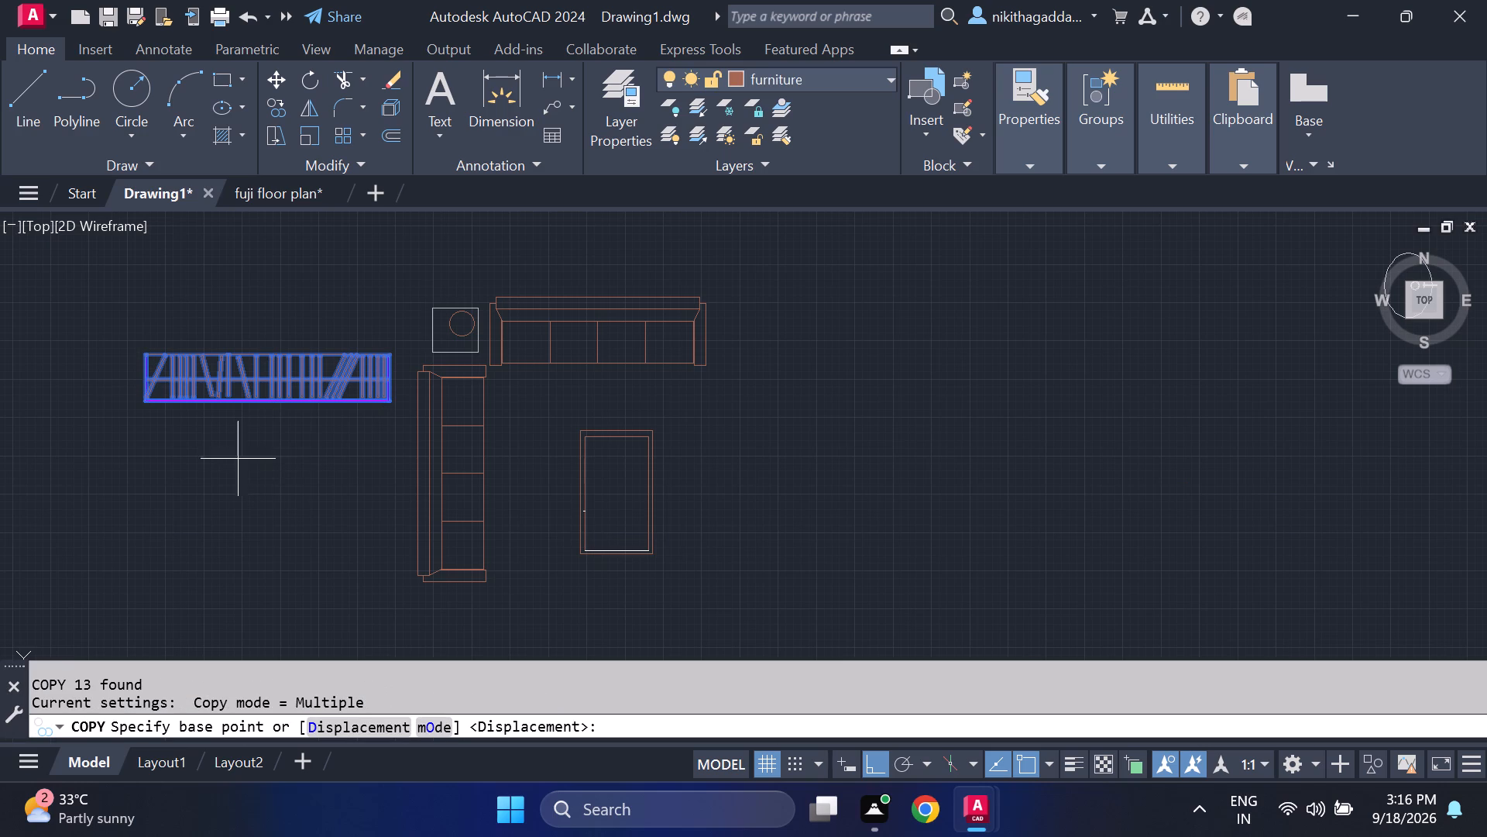
scroll(208, 432, up, 2)
click(42, 355)
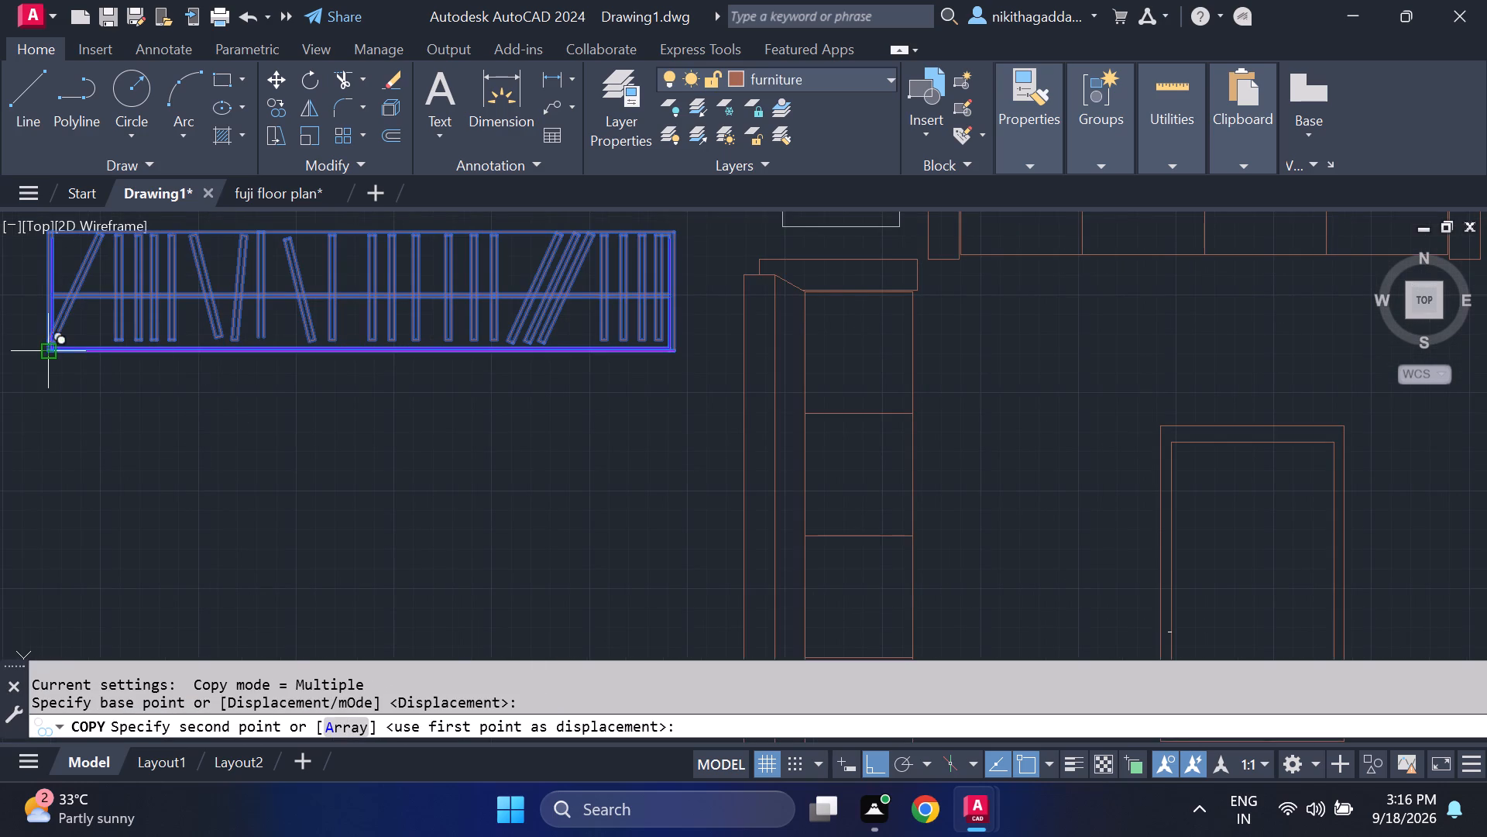
scroll(452, 472, down, 3)
middle_drag(452, 472, 0, 426)
key(F8)
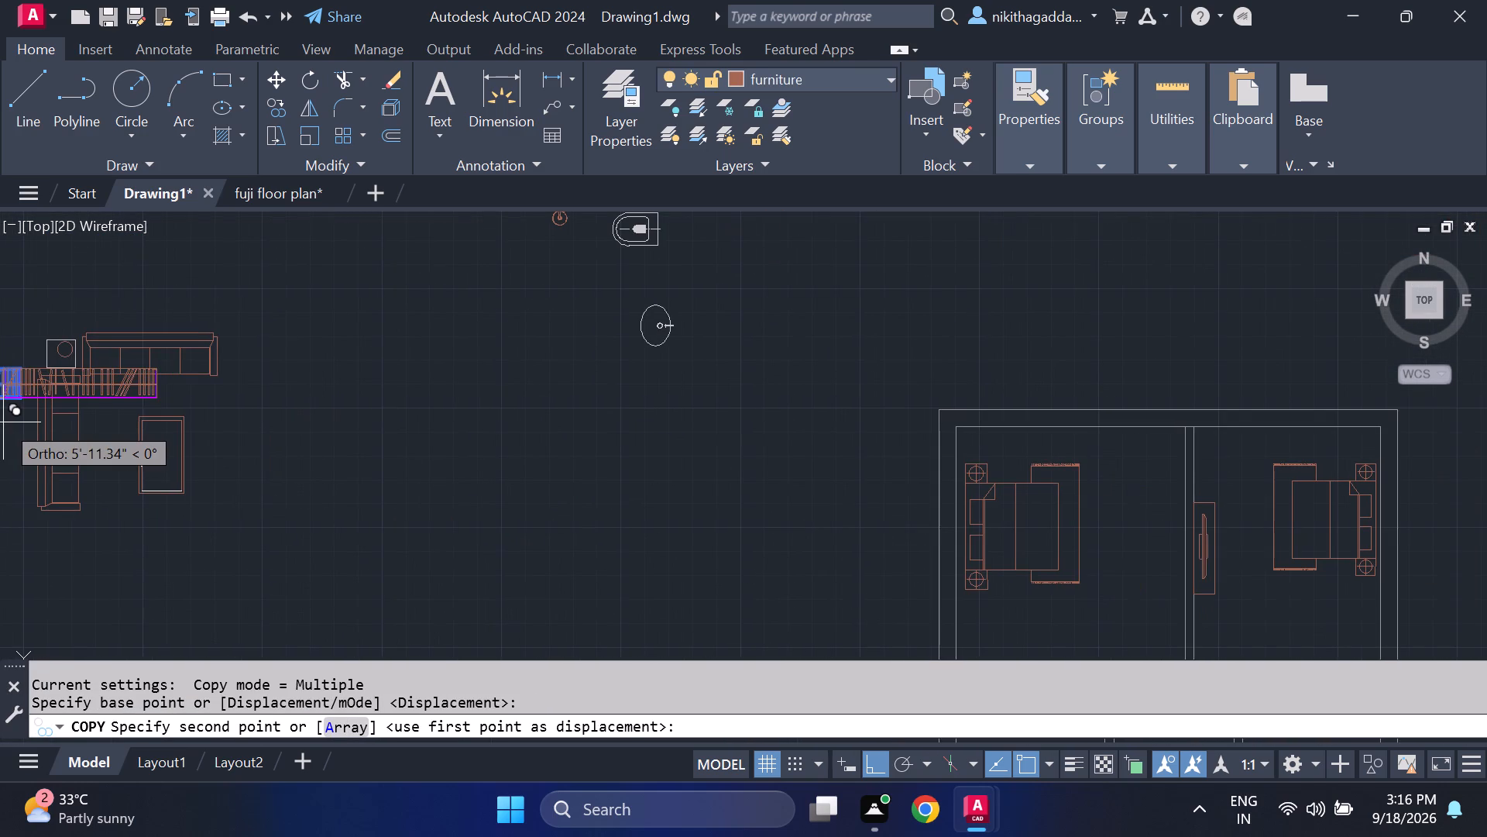
middle_drag(889, 529, 765, 437)
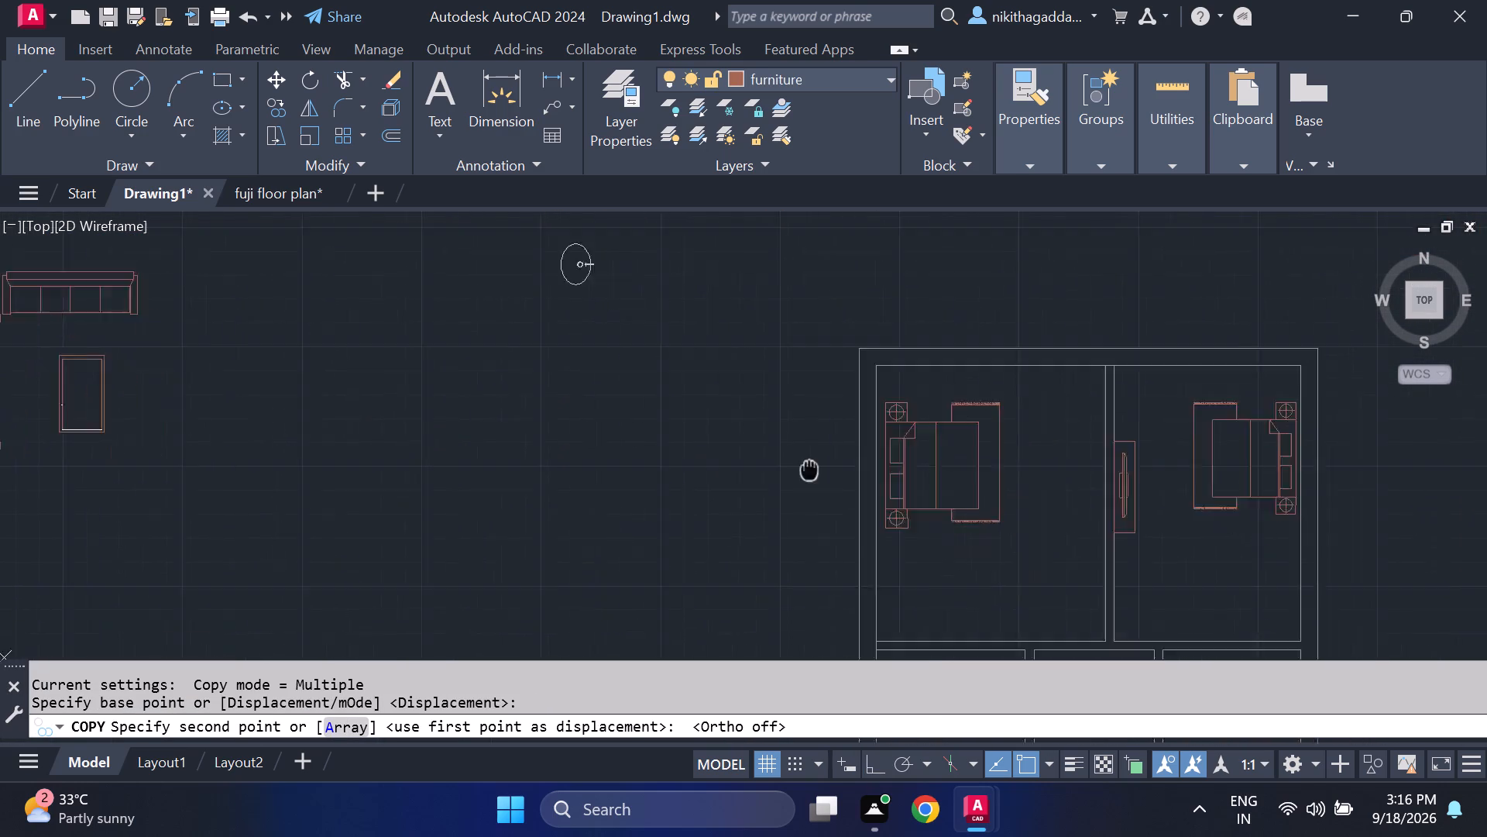
middle_drag(765, 437, 547, 315)
scroll(615, 396, up, 2)
middle_drag(685, 508, 632, 396)
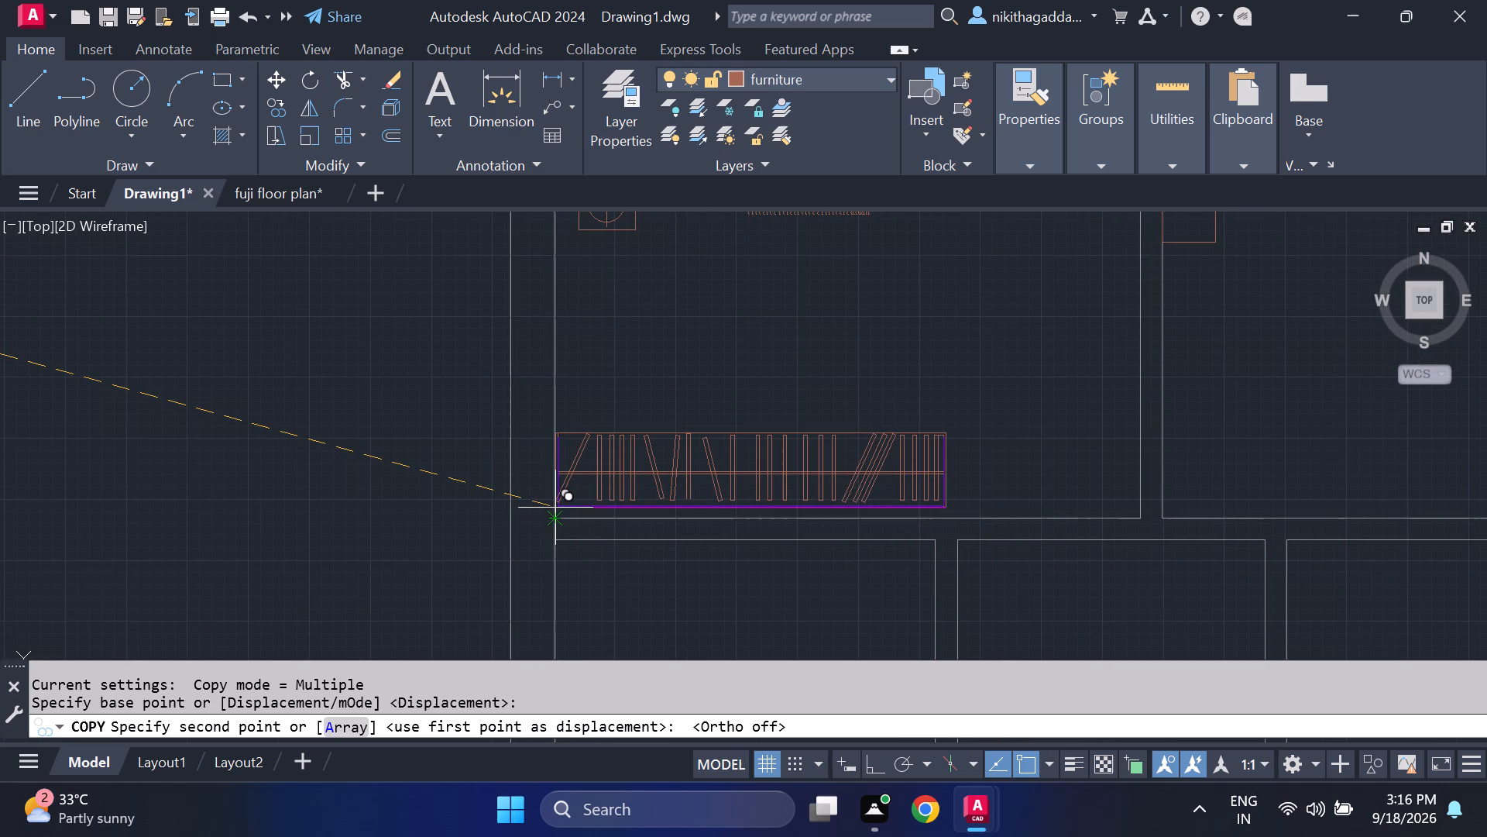
scroll(555, 507, up, 1)
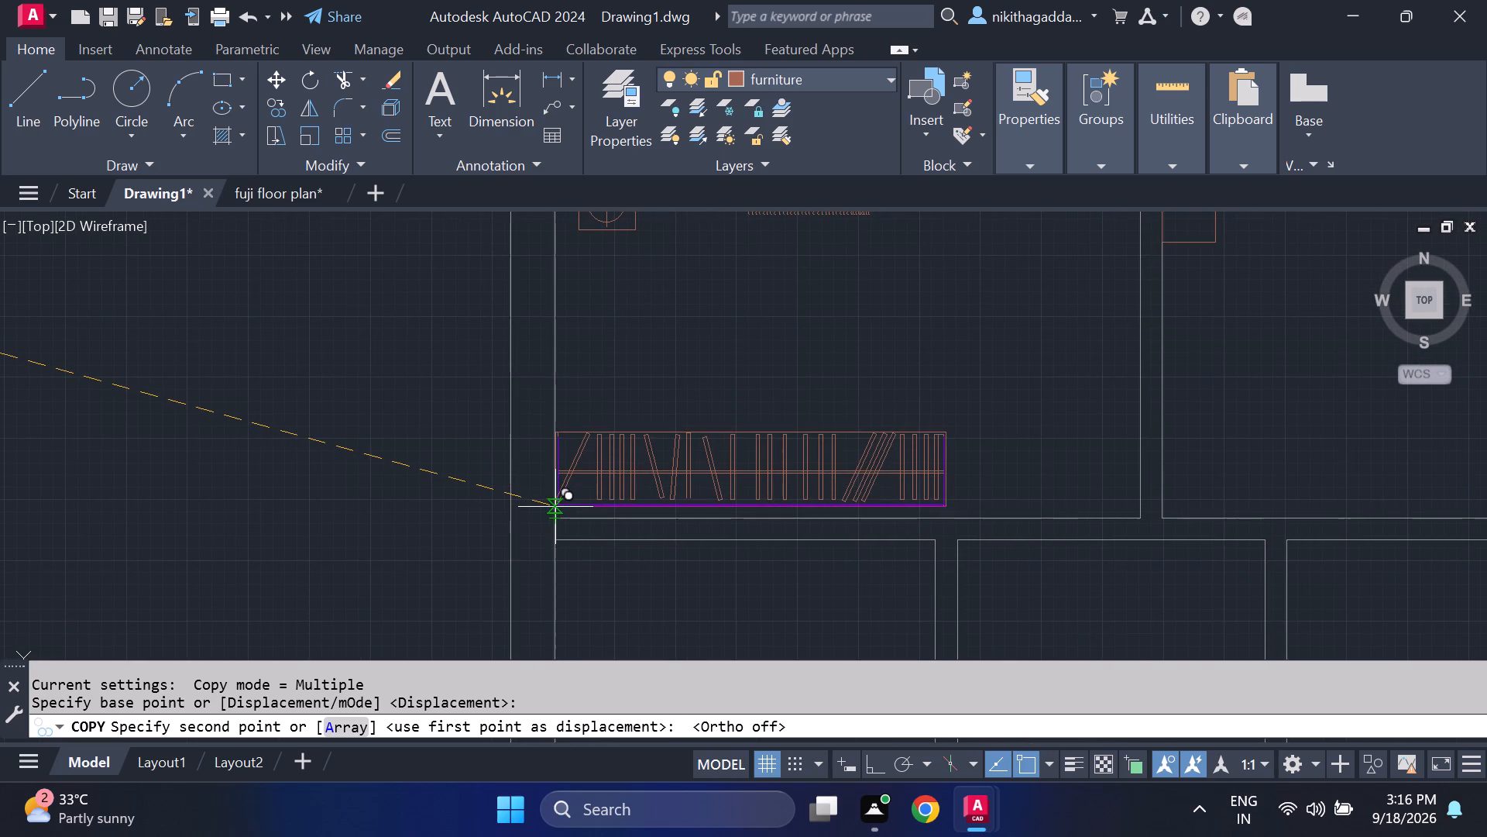
scroll(555, 507, up, 1)
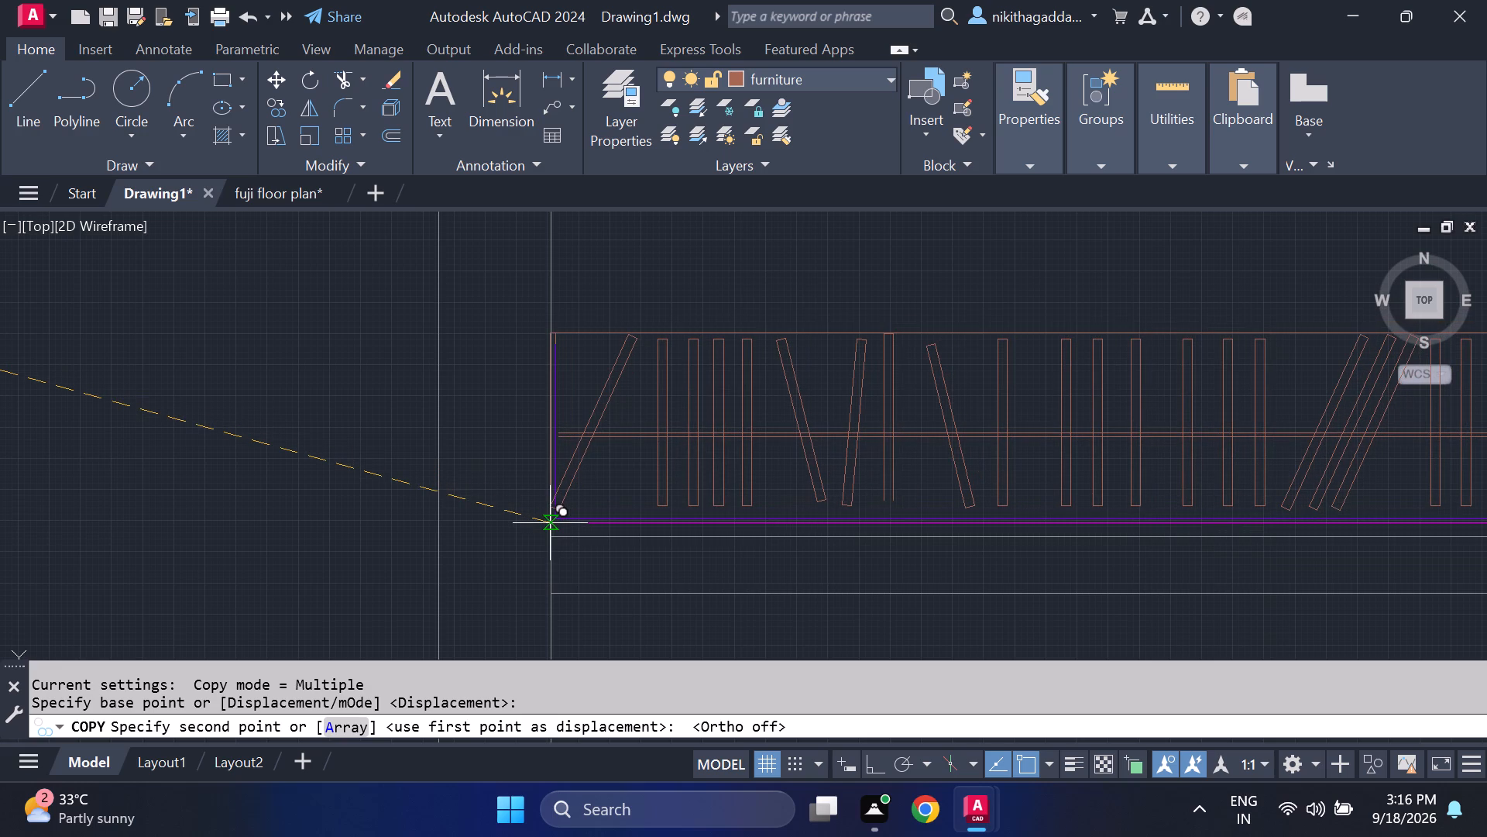
click(550, 523)
Place a second closet copy in the east bedroom, slightly above the south partition and clear of the side walls.
scroll(738, 522, down, 3)
middle_drag(723, 516, 362, 504)
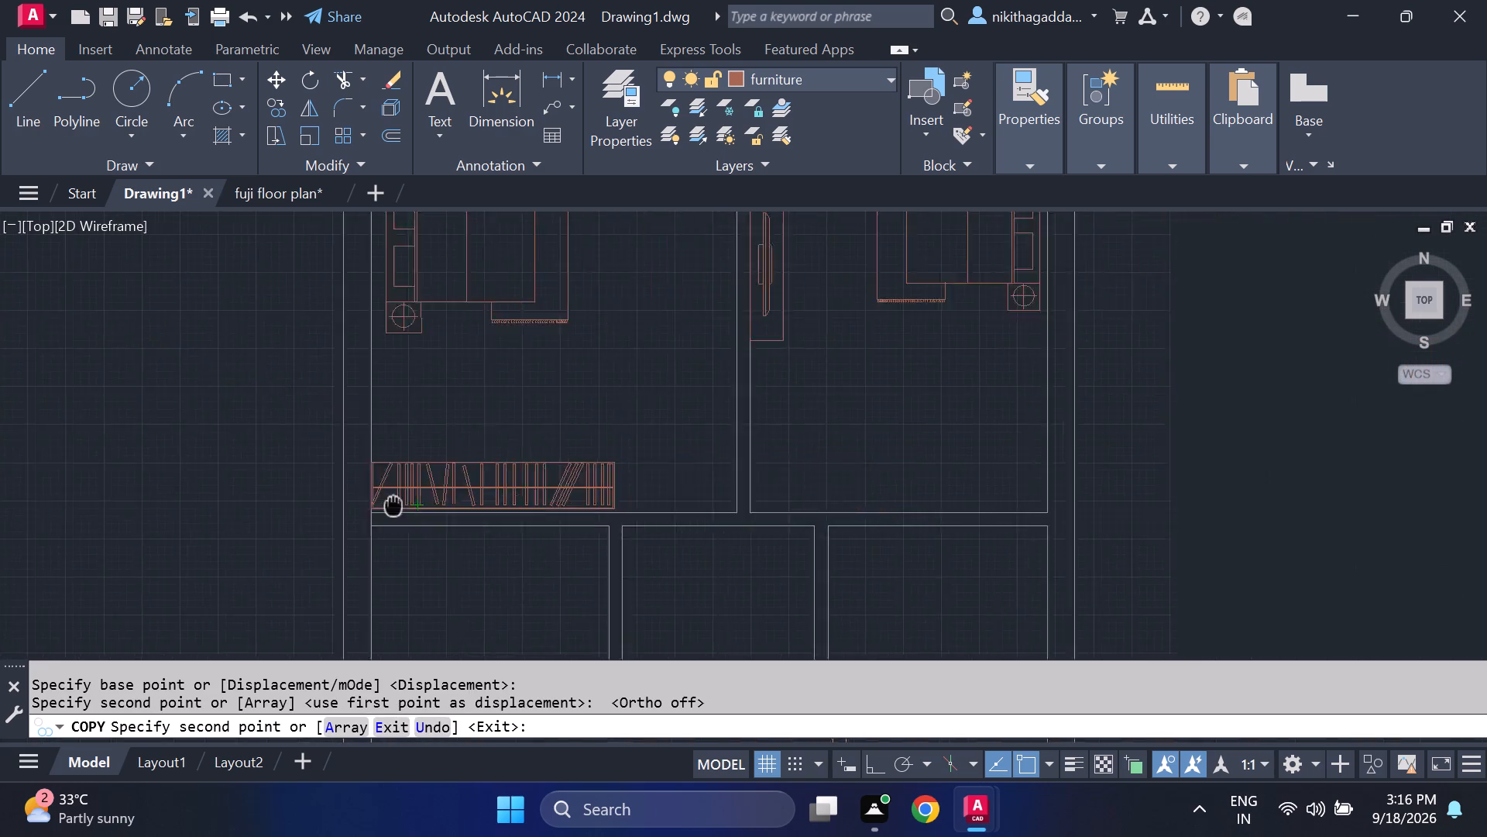
middle_drag(362, 504, 177, 504)
scroll(548, 487, up, 2)
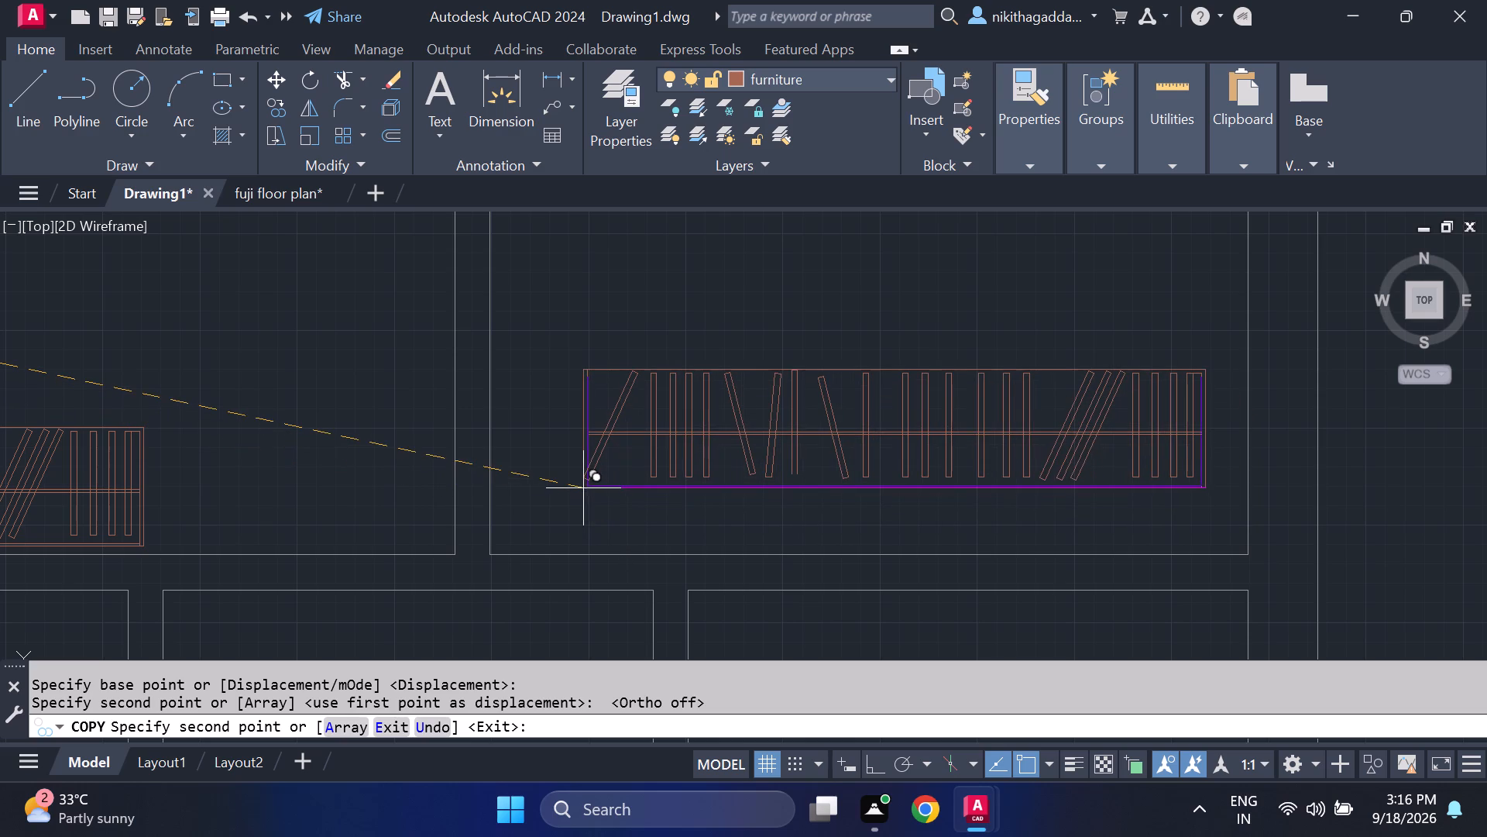
click(587, 491)
key(Escape)
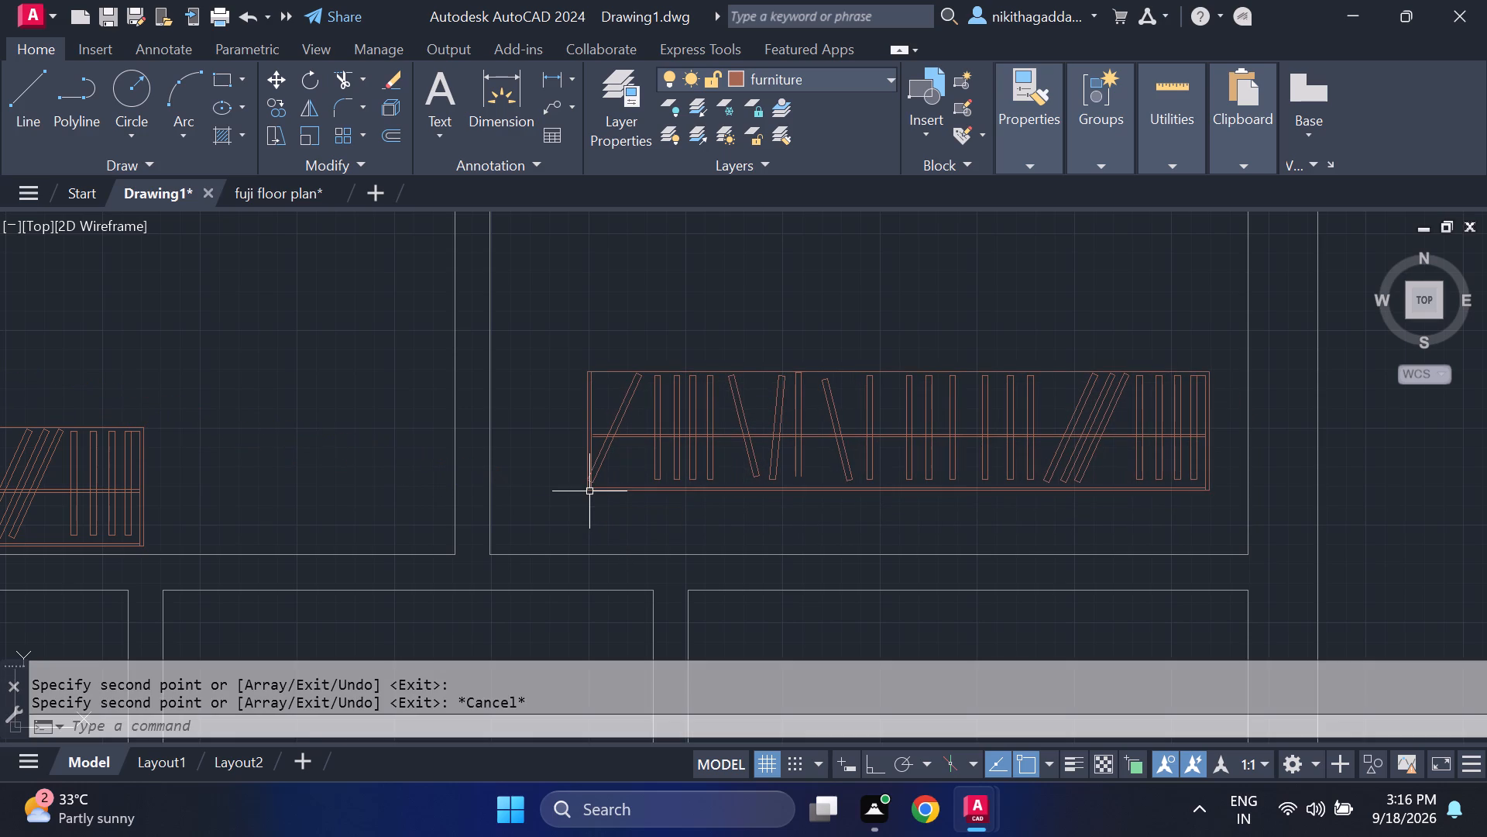
Scale the east bedroom's closet down to roughly three-fifths of its size, using its north-east corner as the base point.
scroll(610, 509, down, 2)
scroll(548, 566, down, 2)
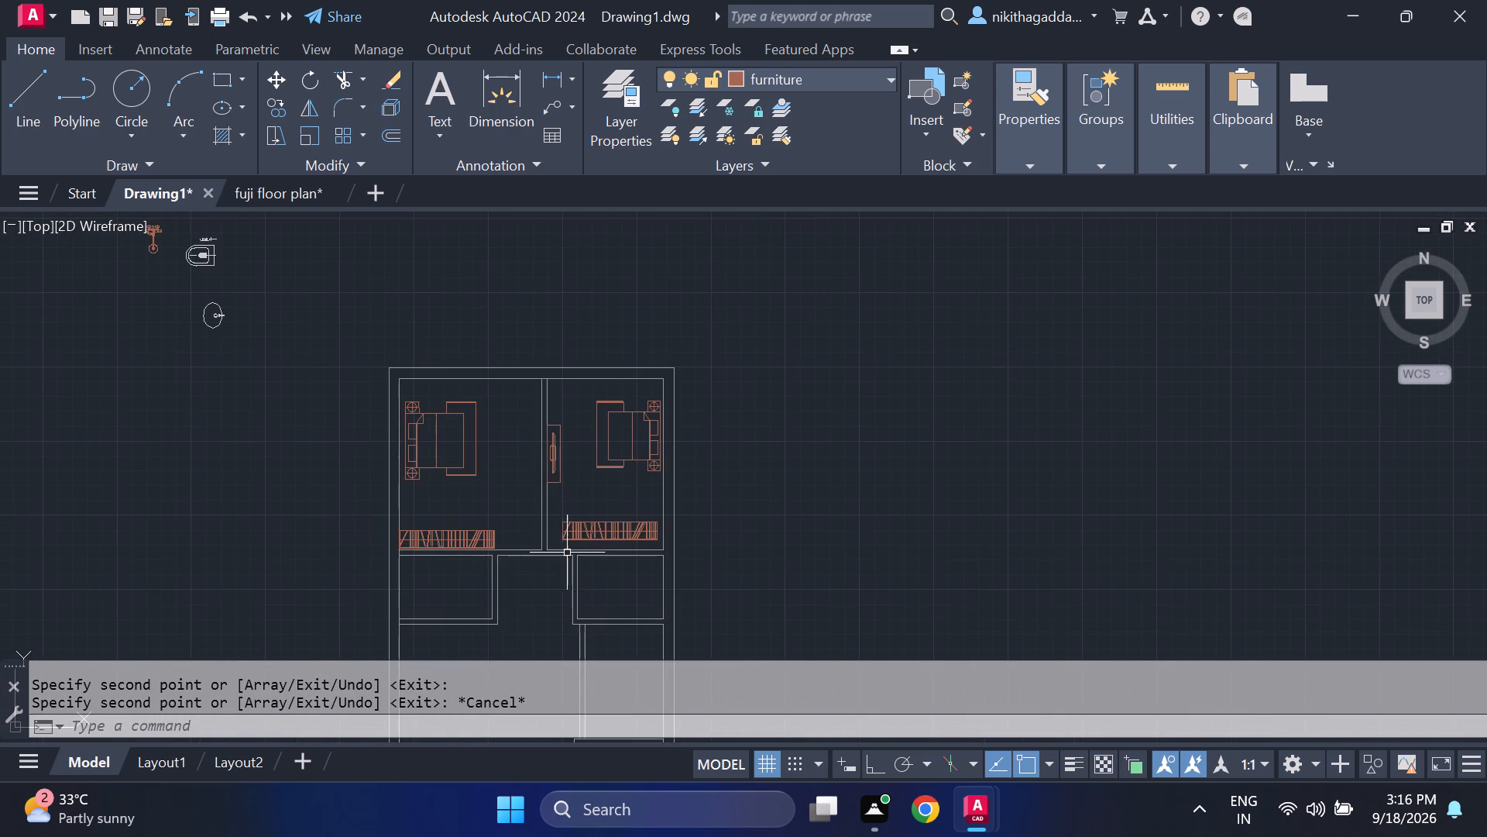
middle_drag(549, 568, 496, 508)
scroll(575, 487, up, 1)
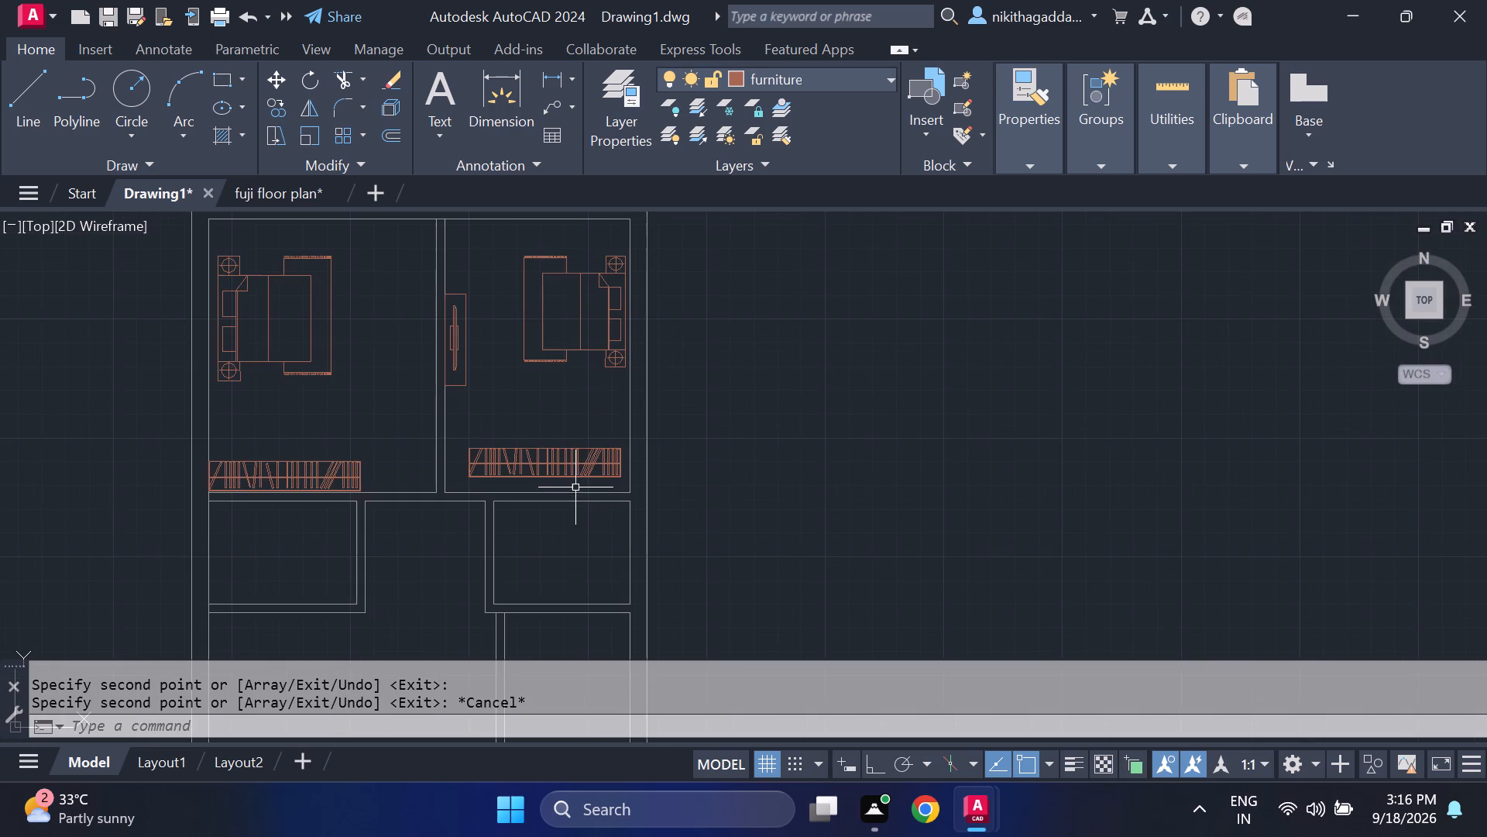
scroll(580, 469, up, 3)
drag(627, 343, 614, 350)
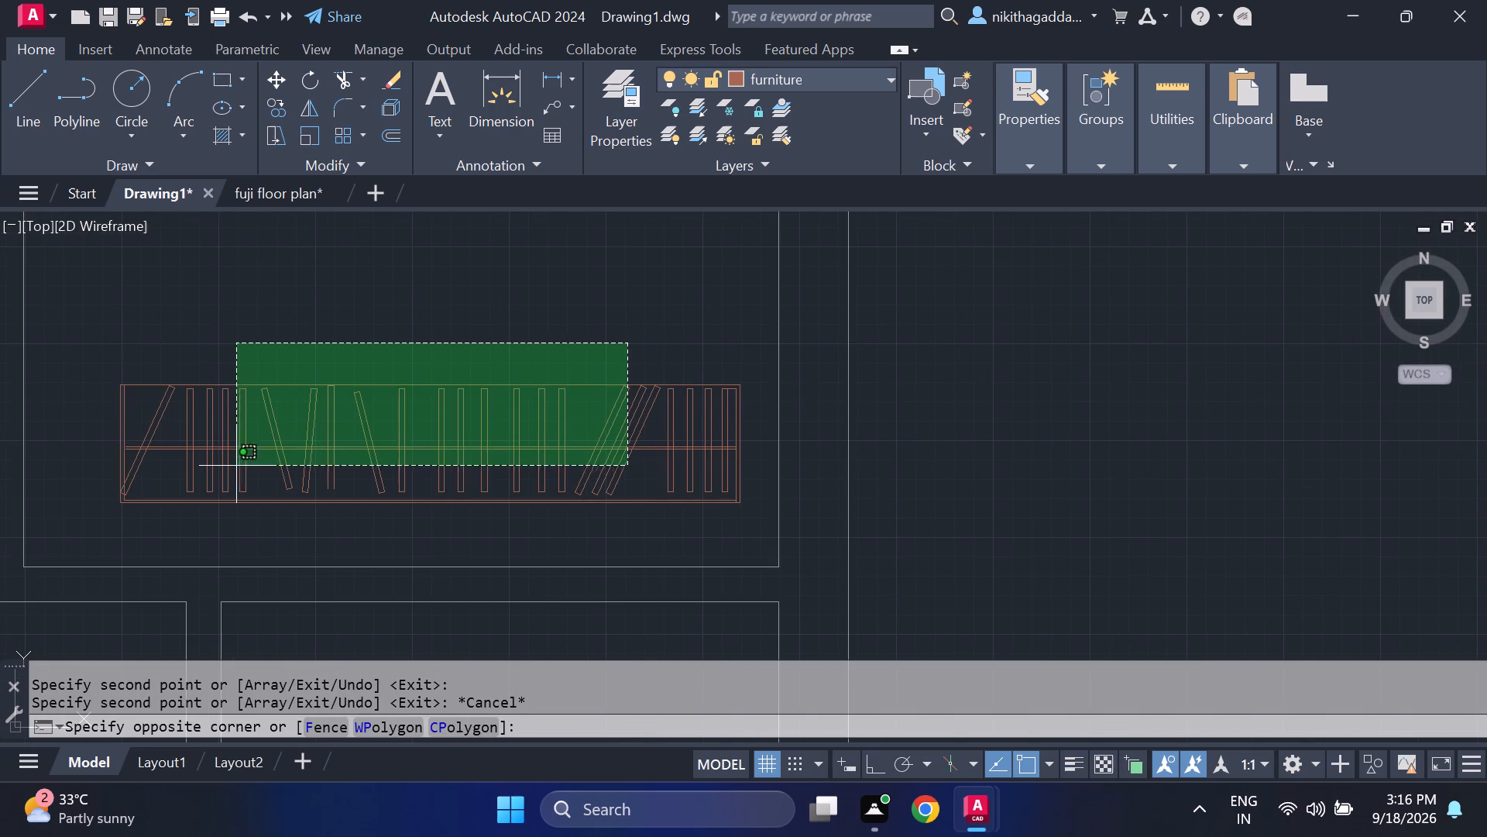
click(99, 516)
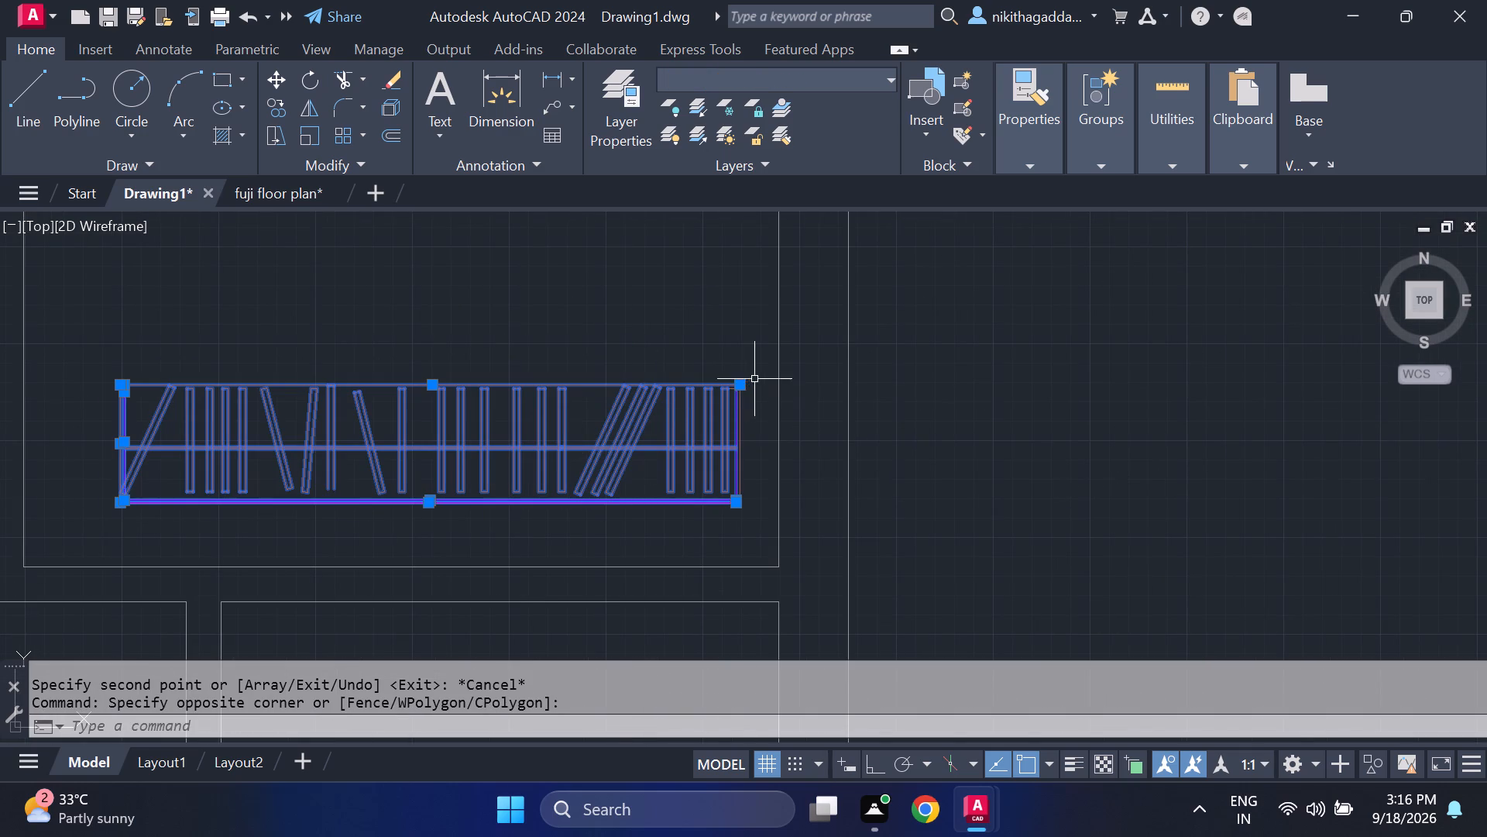
click(752, 376)
click(667, 508)
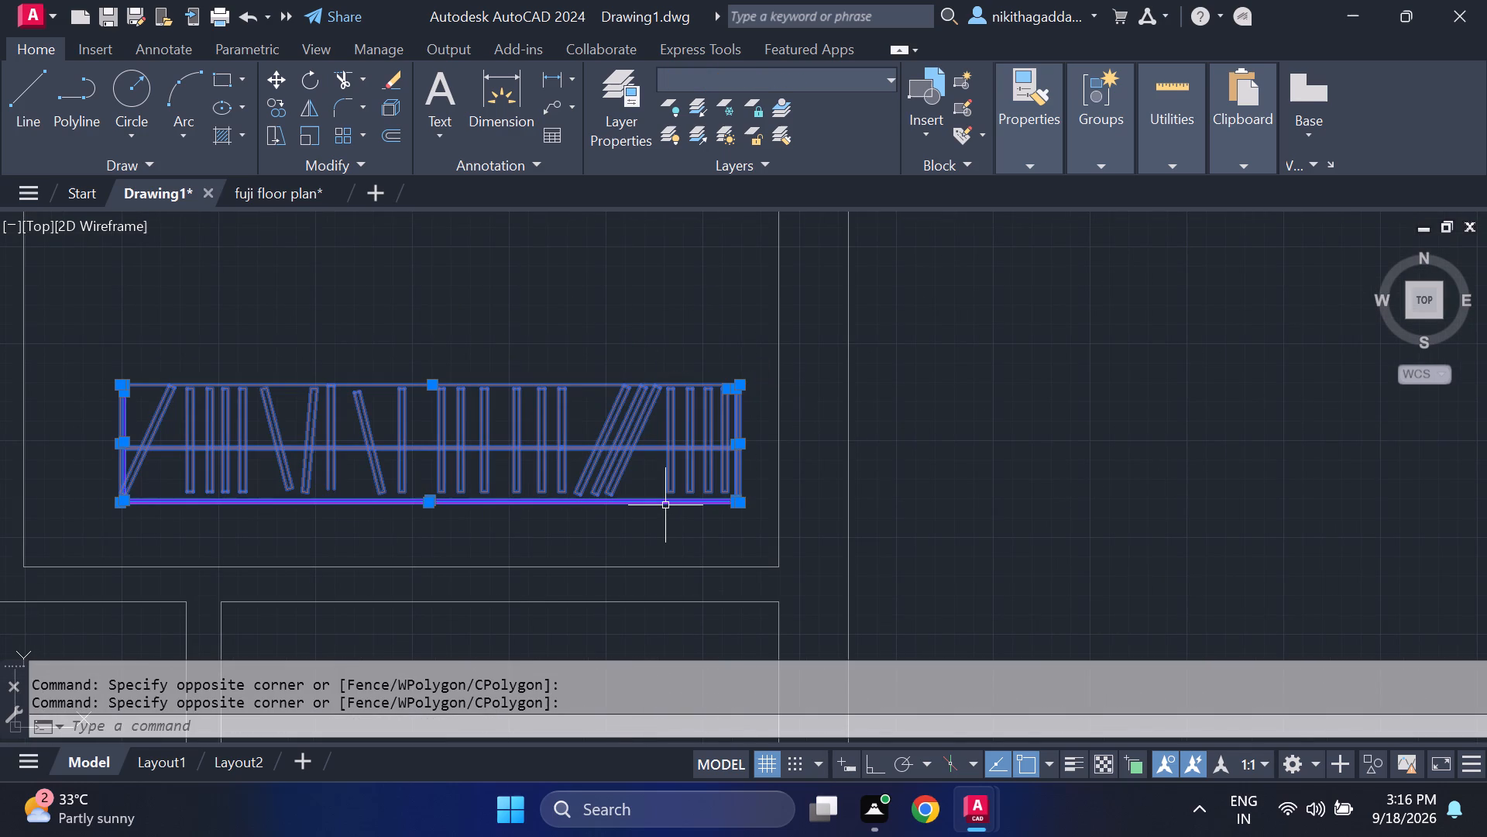
text(scale)
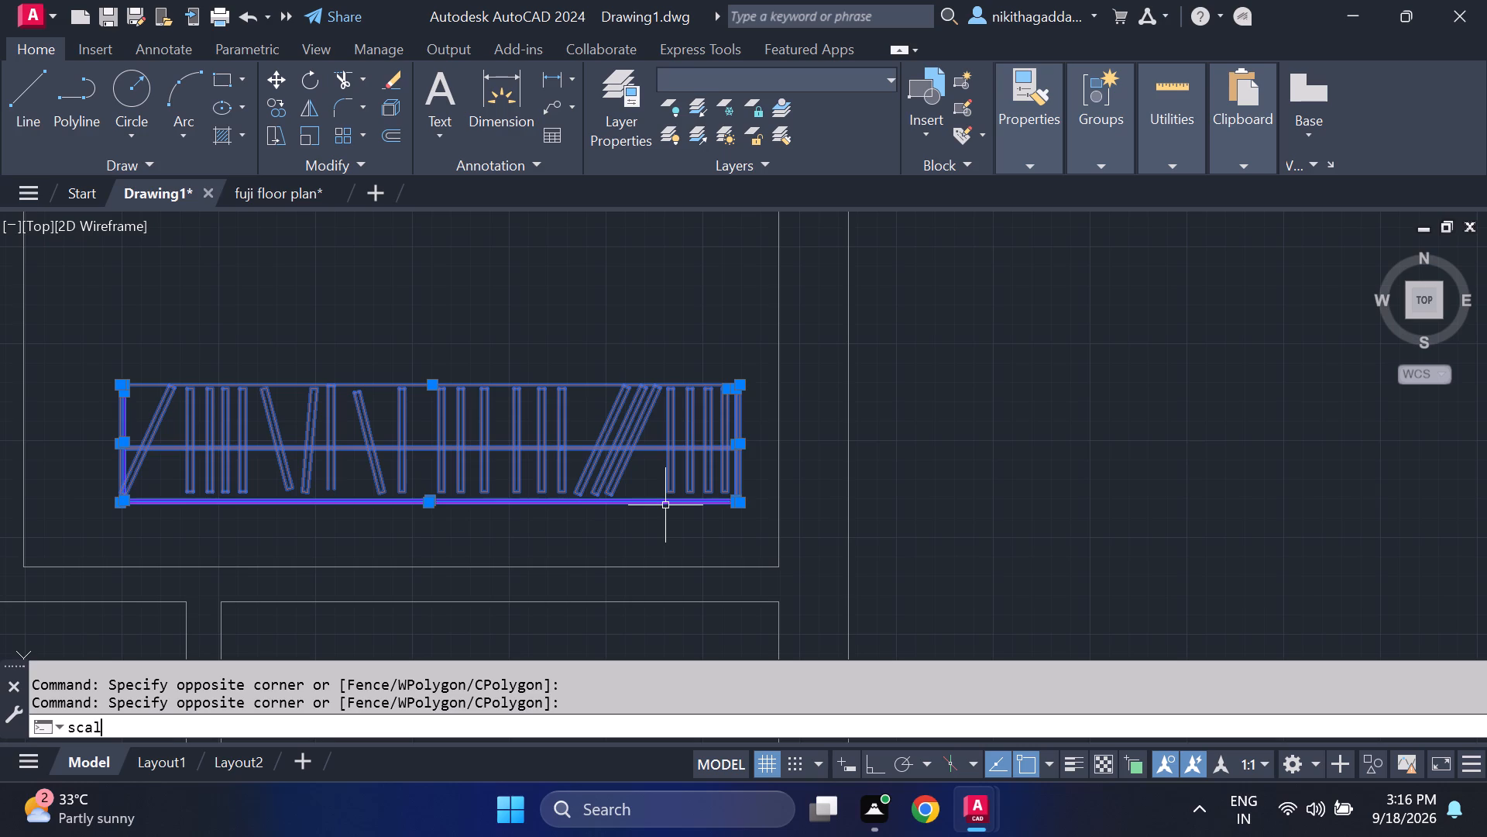
key(Return)
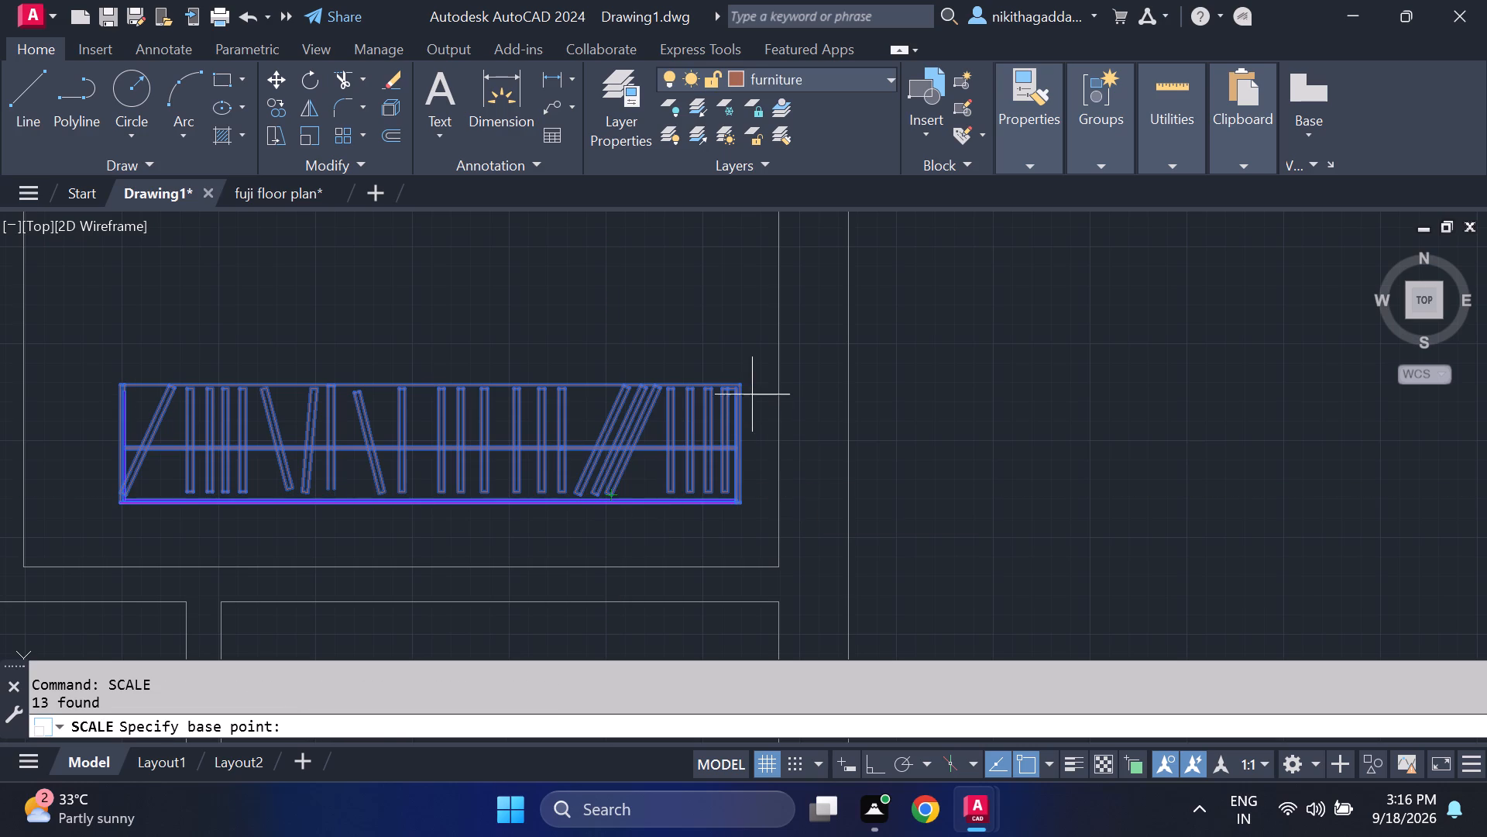
click(743, 384)
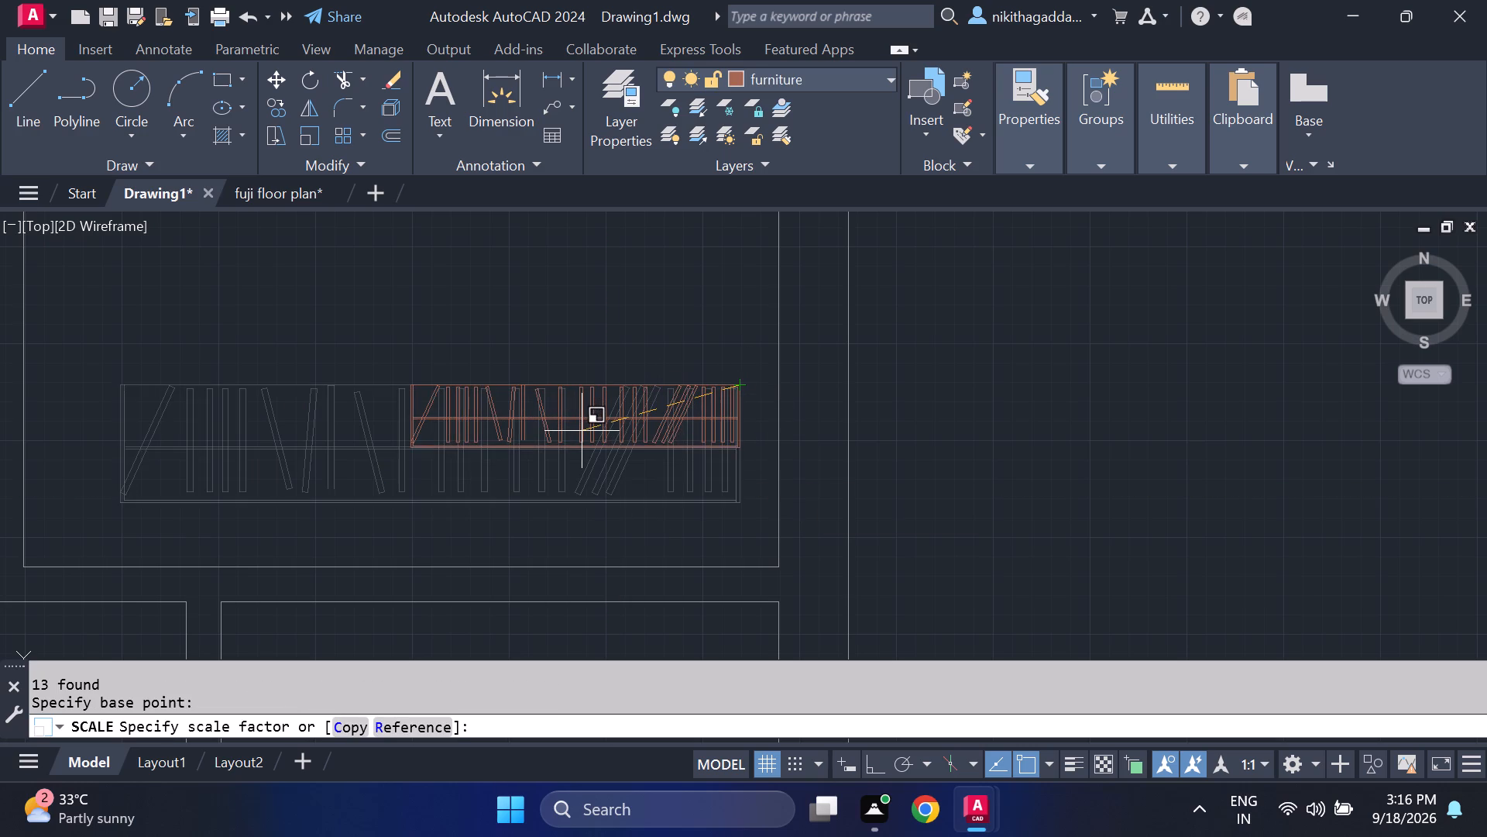
scroll(566, 436, down, 2)
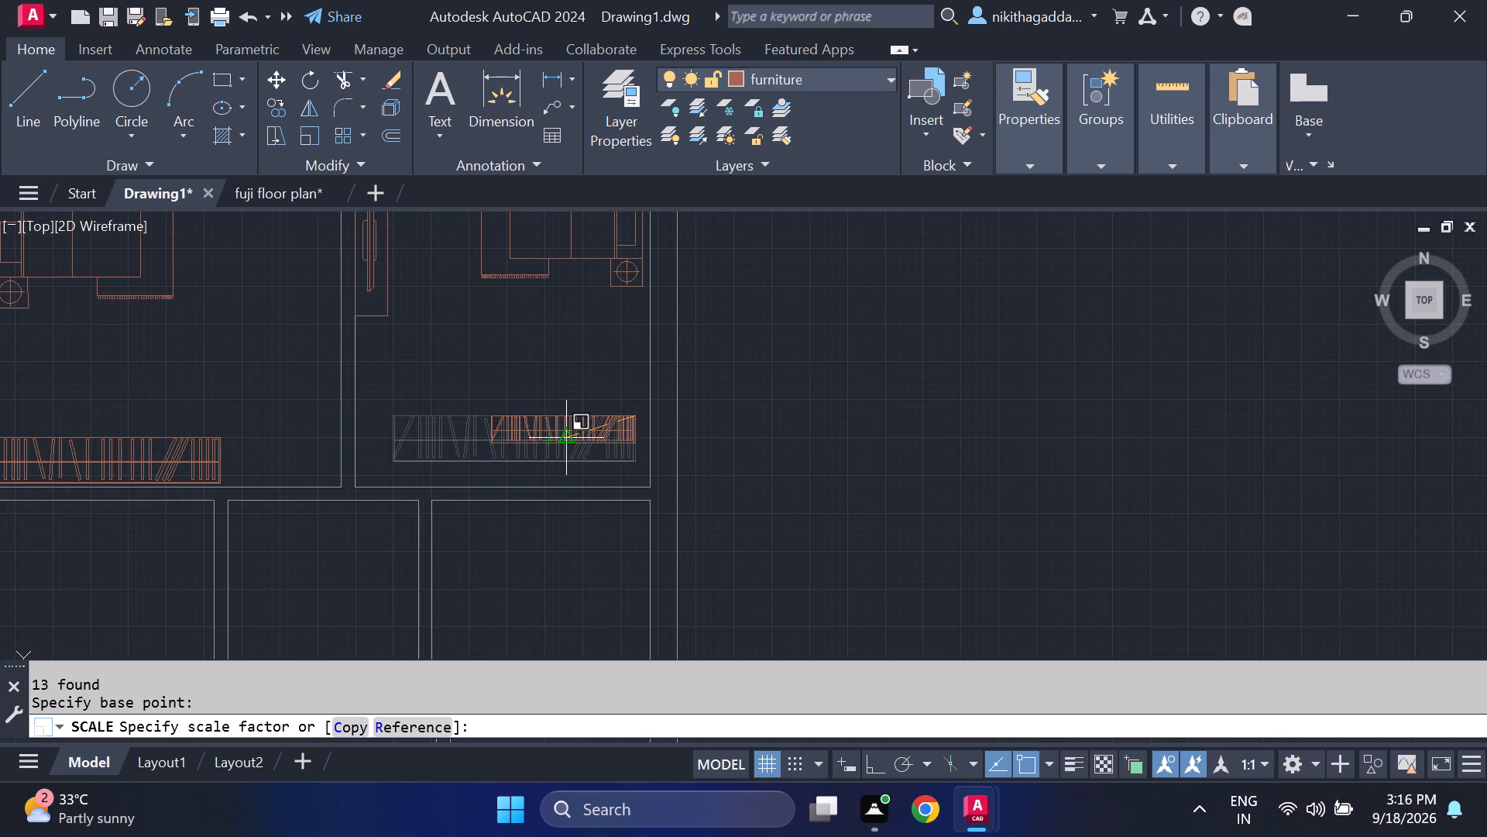
click(566, 438)
Move the reduced closet by its north-east corner onto the east wall's inner face, just above the south partition.
scroll(629, 420, up, 2)
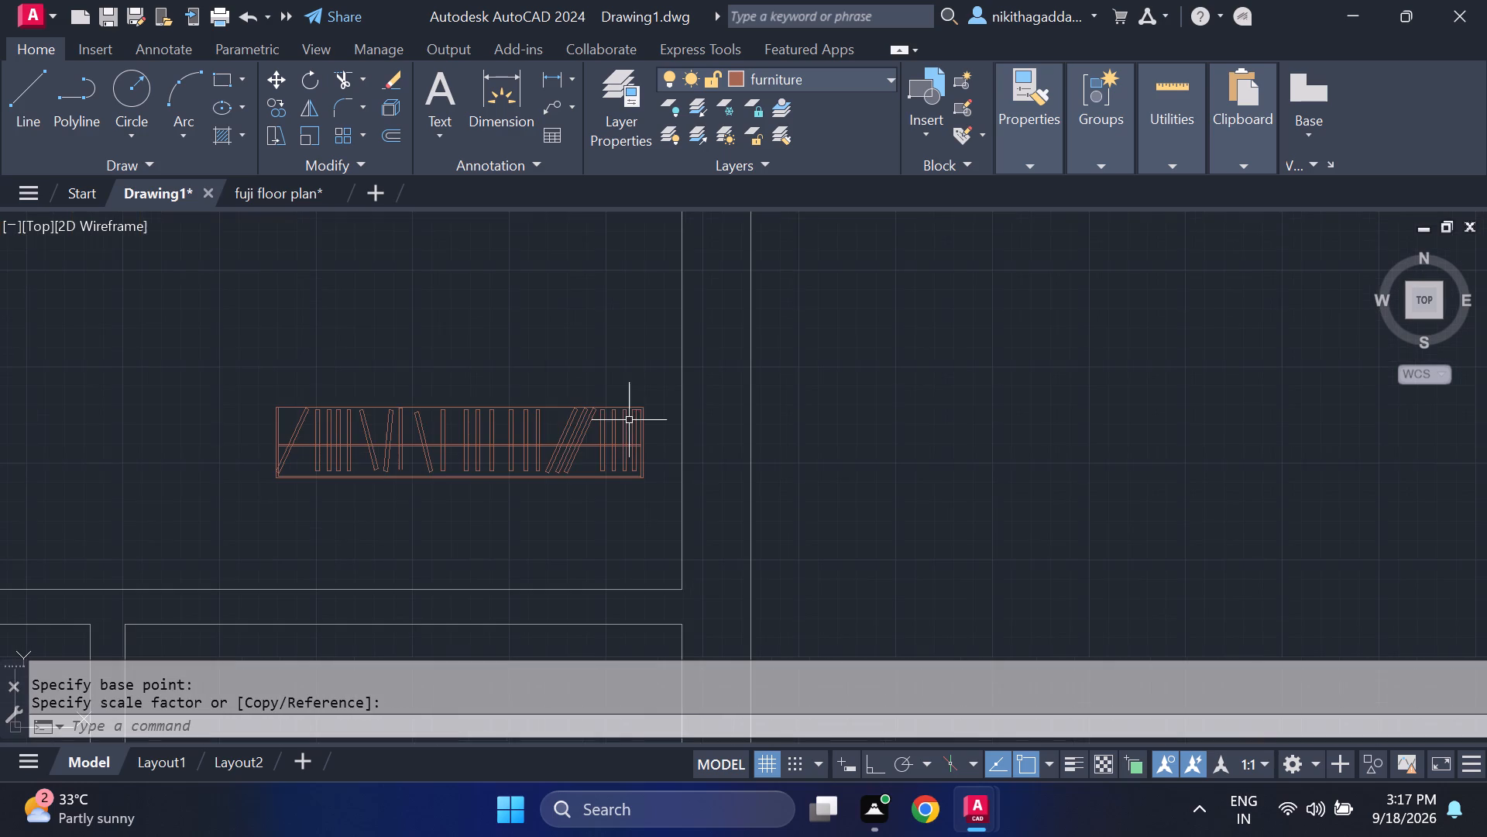
click(656, 386)
click(213, 541)
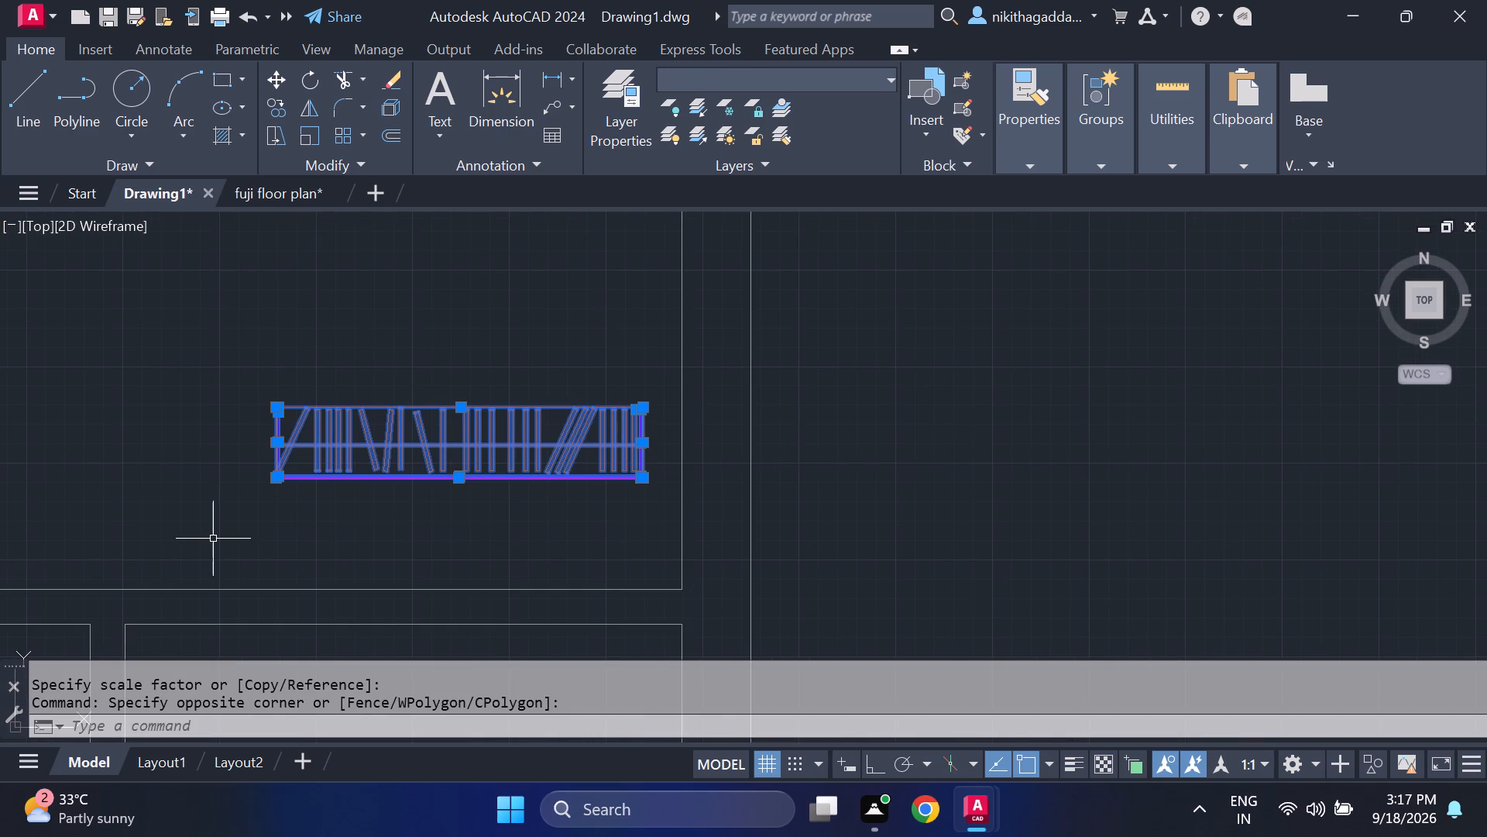
key(m)
key(Return)
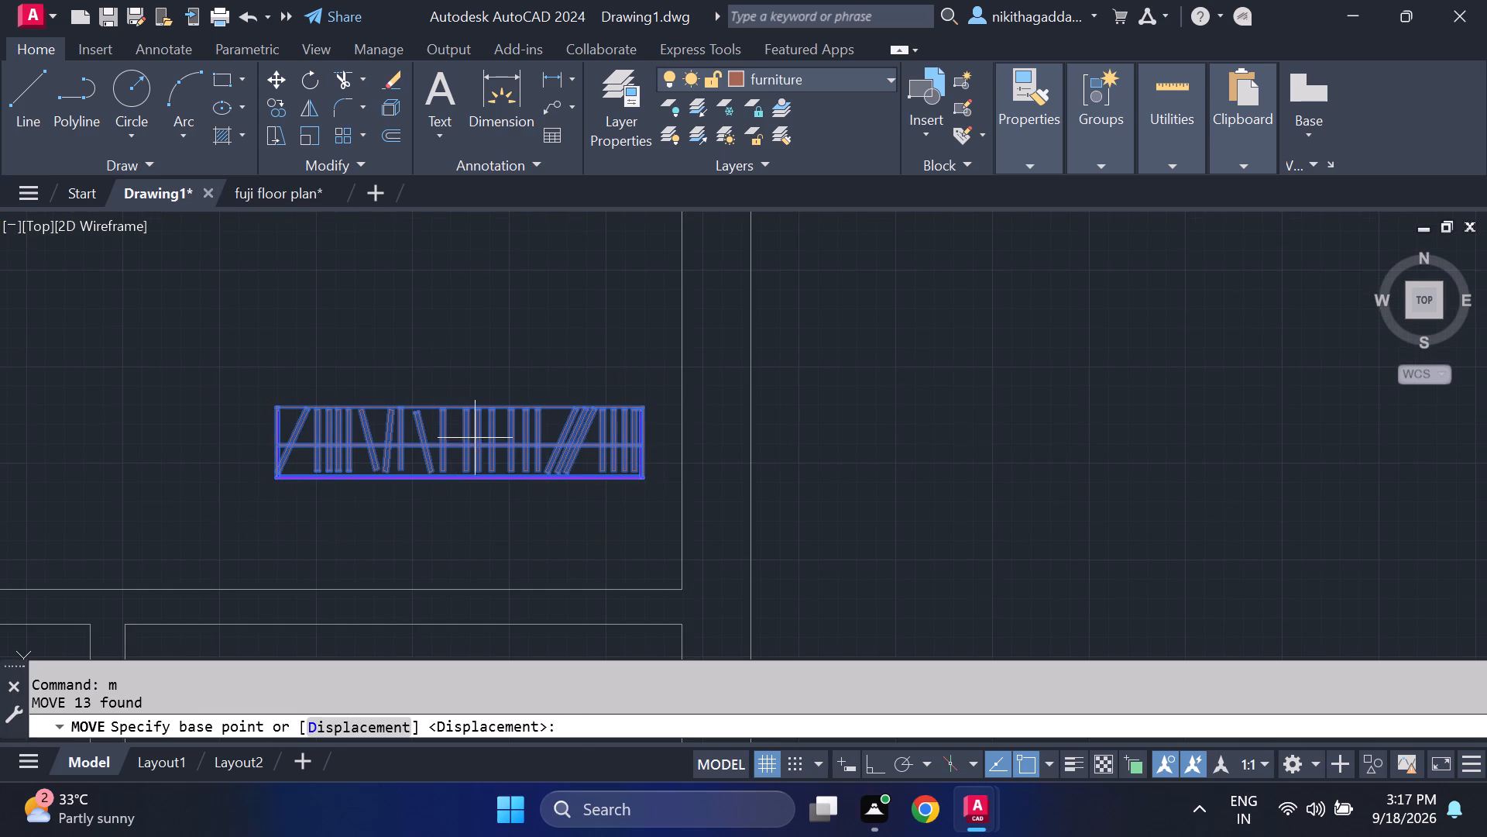
click(647, 405)
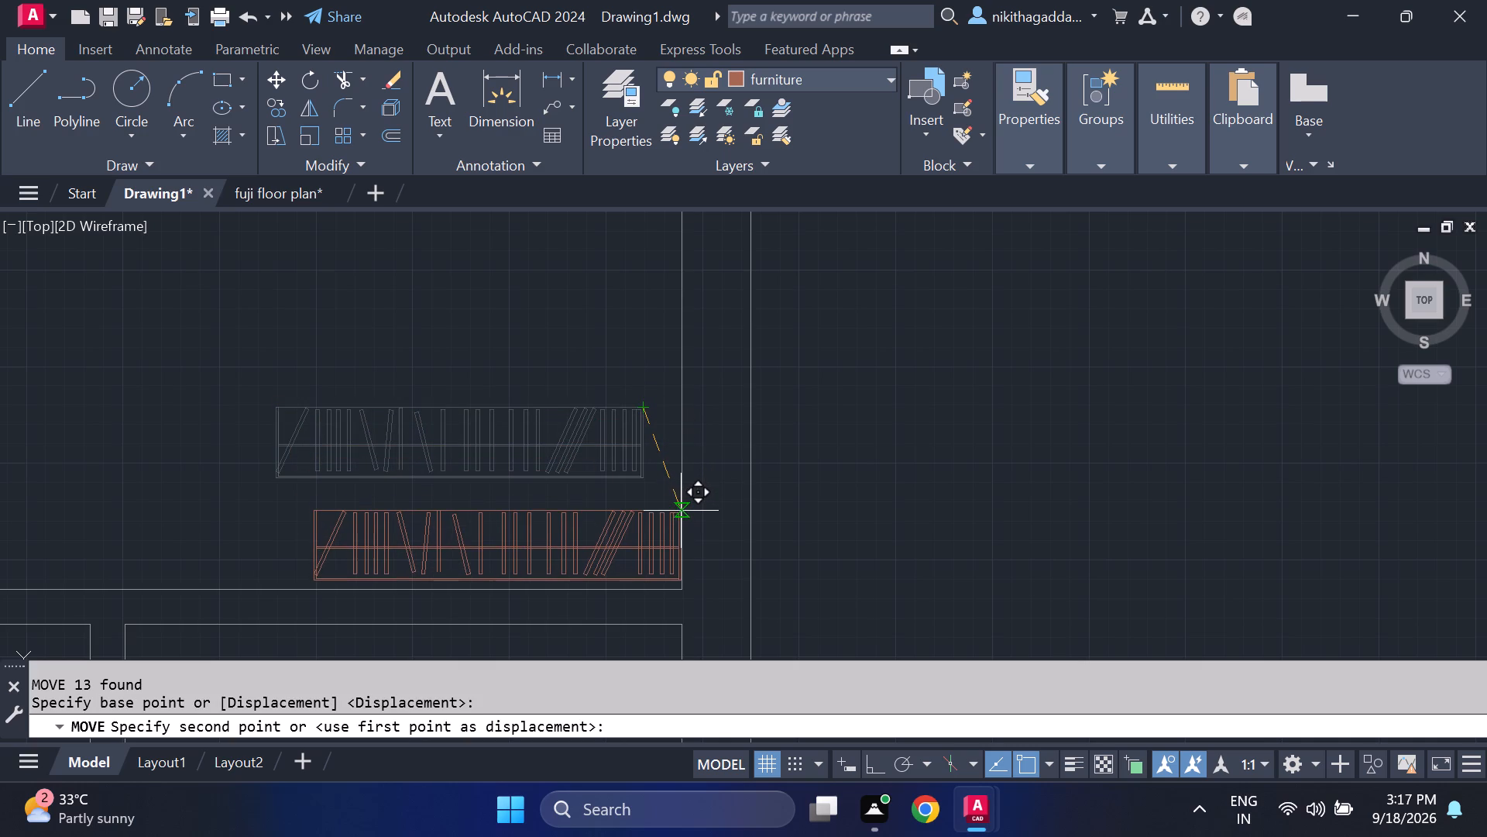
click(681, 513)
Examine how the closets in both bedrooms compare in size and sit against the walls and south partition.
scroll(569, 501, down, 2)
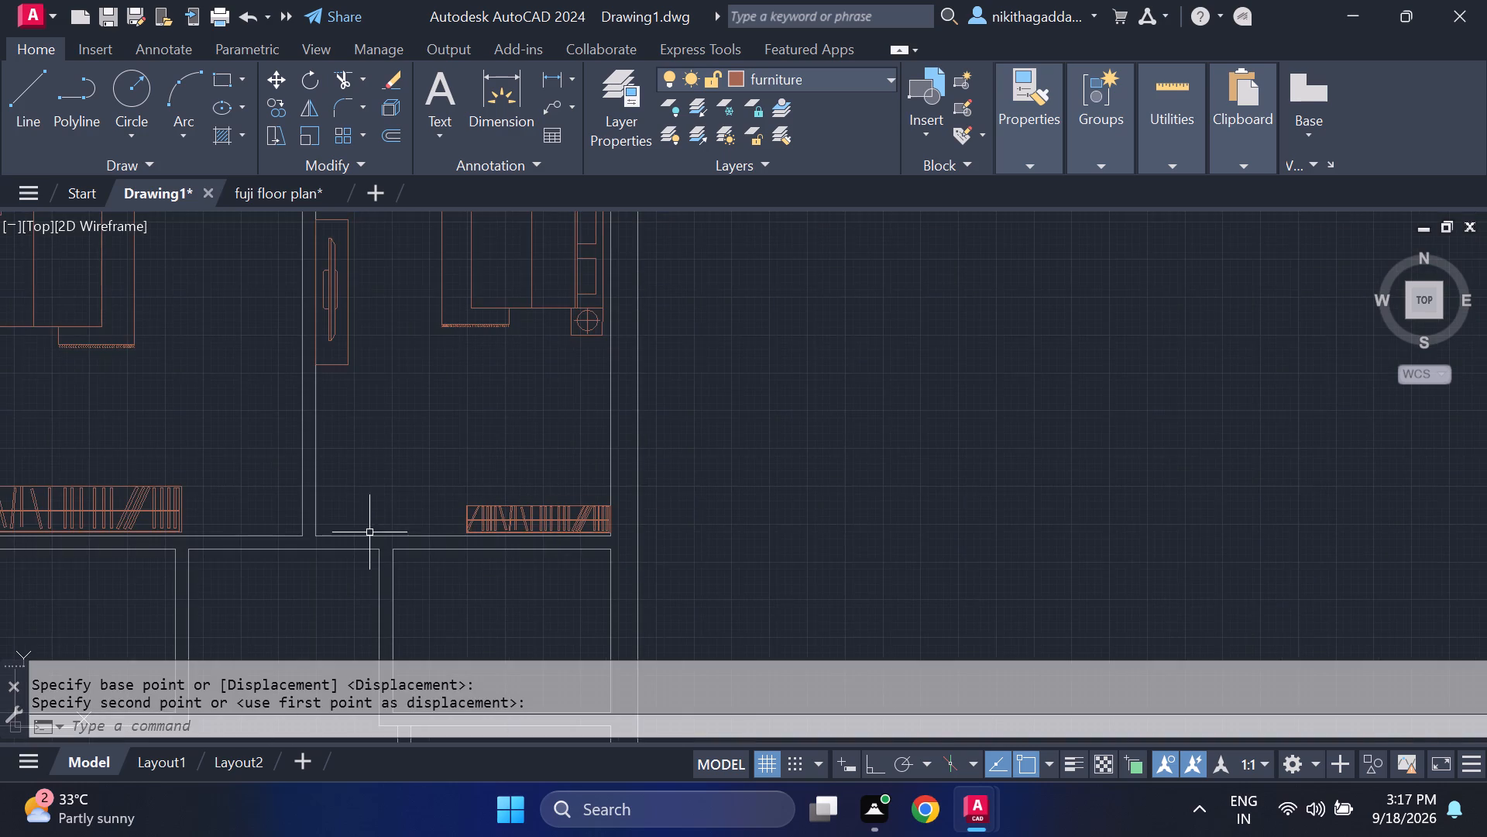
middle_drag(362, 529, 860, 472)
scroll(743, 466, down, 1)
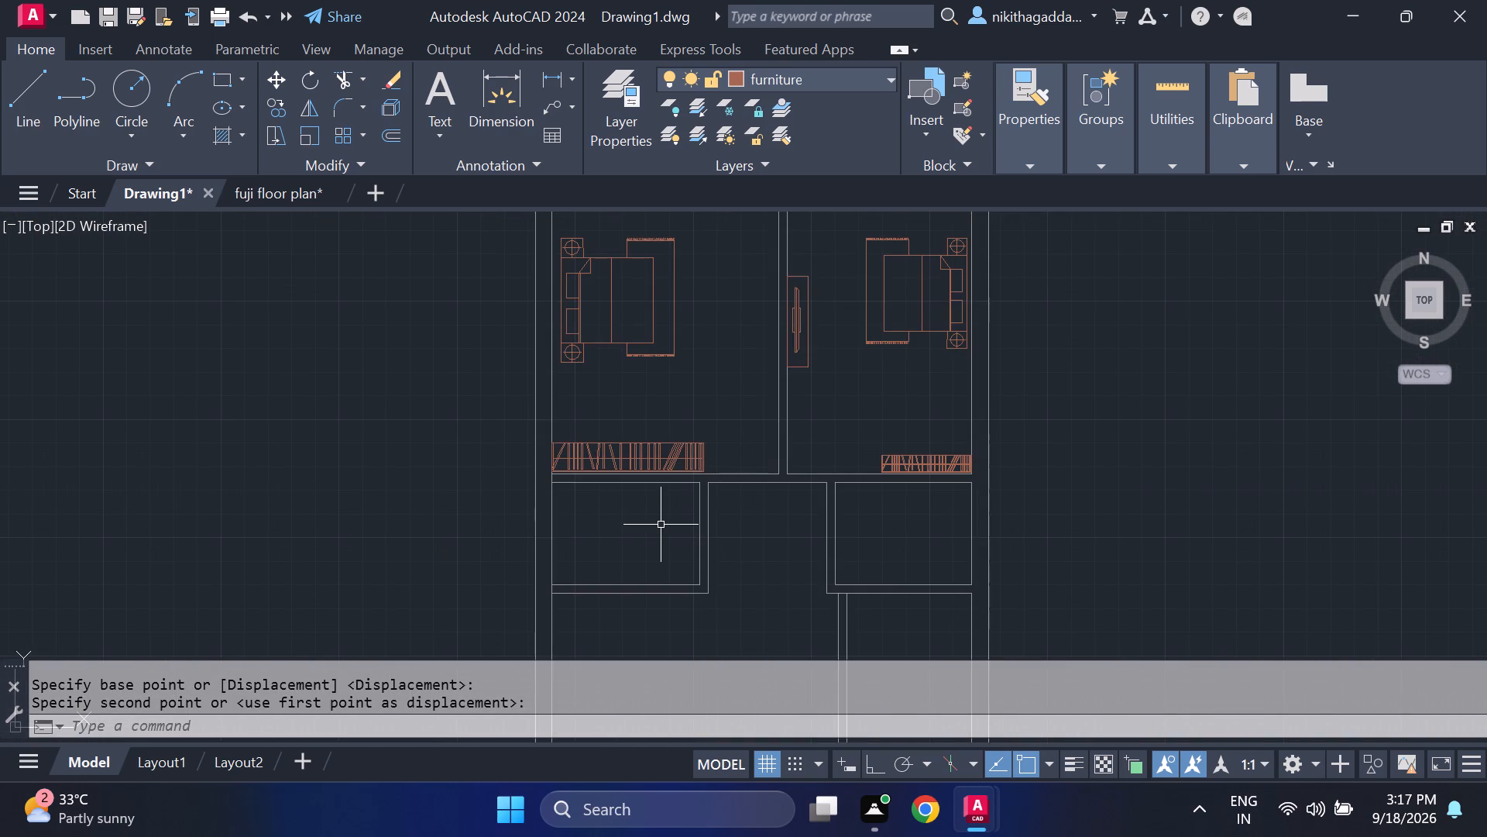
scroll(723, 511, down, 1)
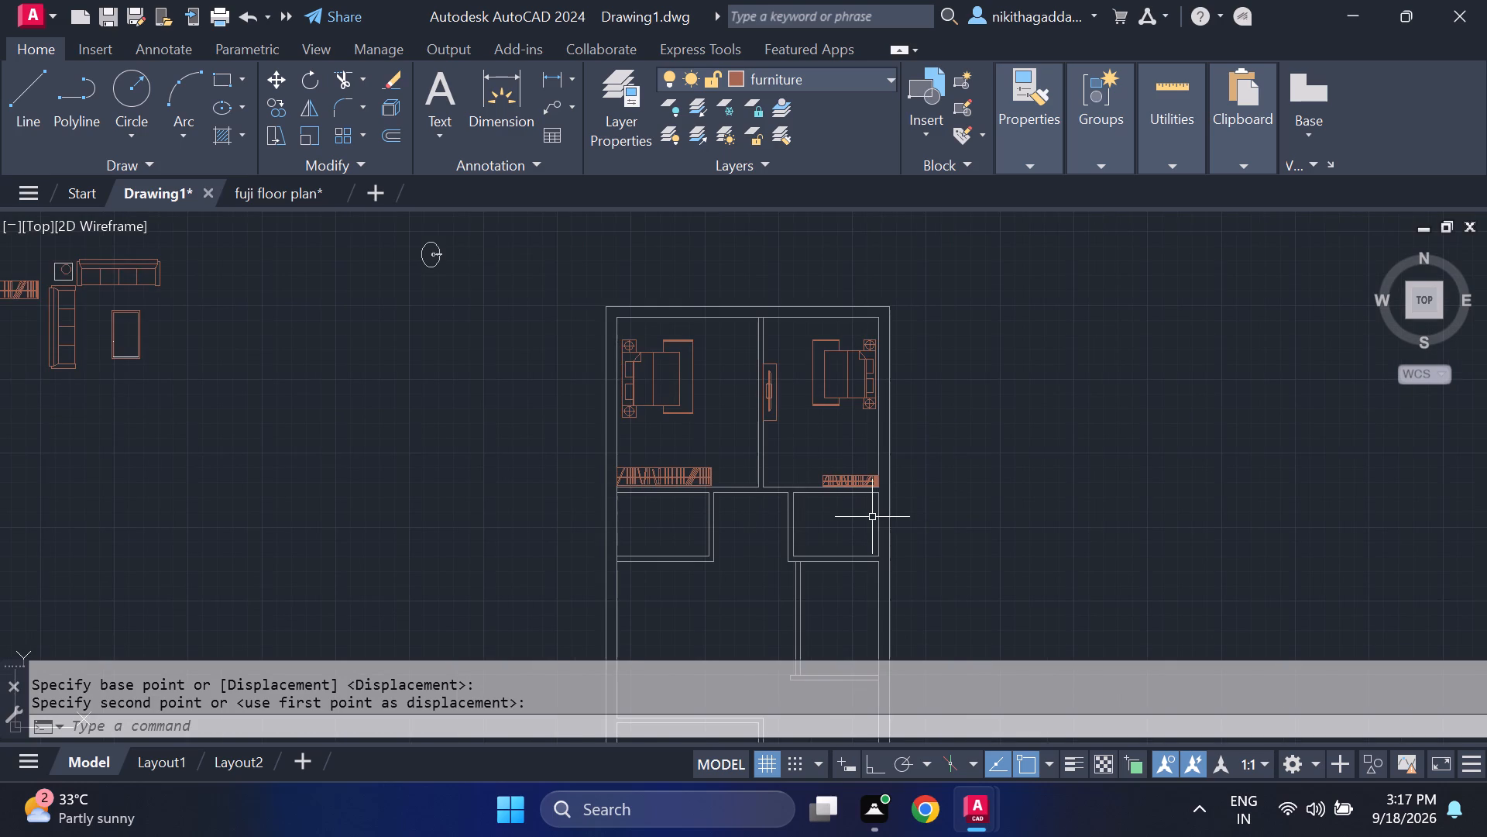
scroll(866, 511, up, 3)
scroll(860, 512, down, 2)
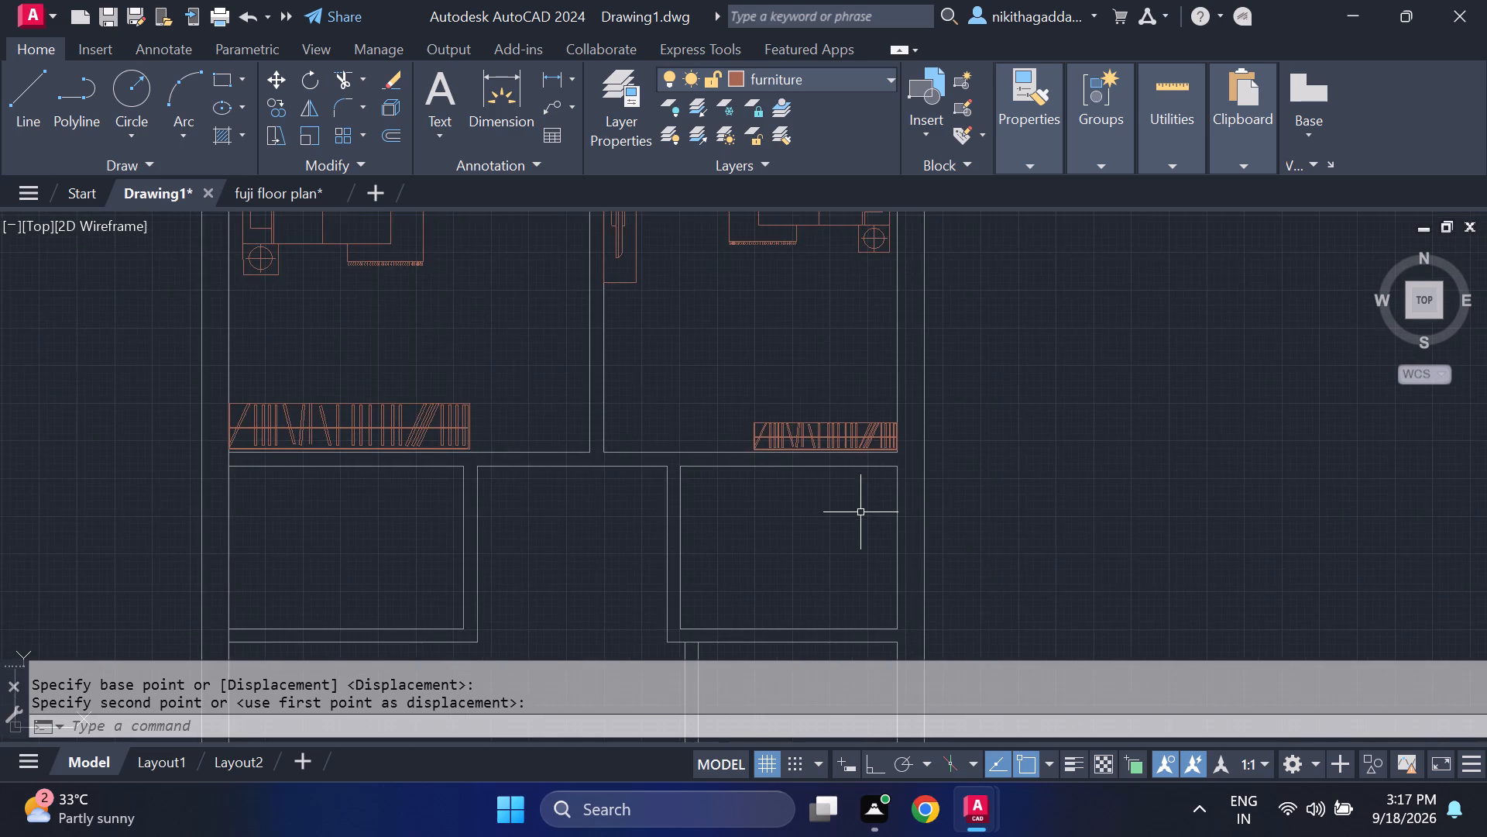
scroll(845, 497, up, 3)
scroll(845, 497, down, 4)
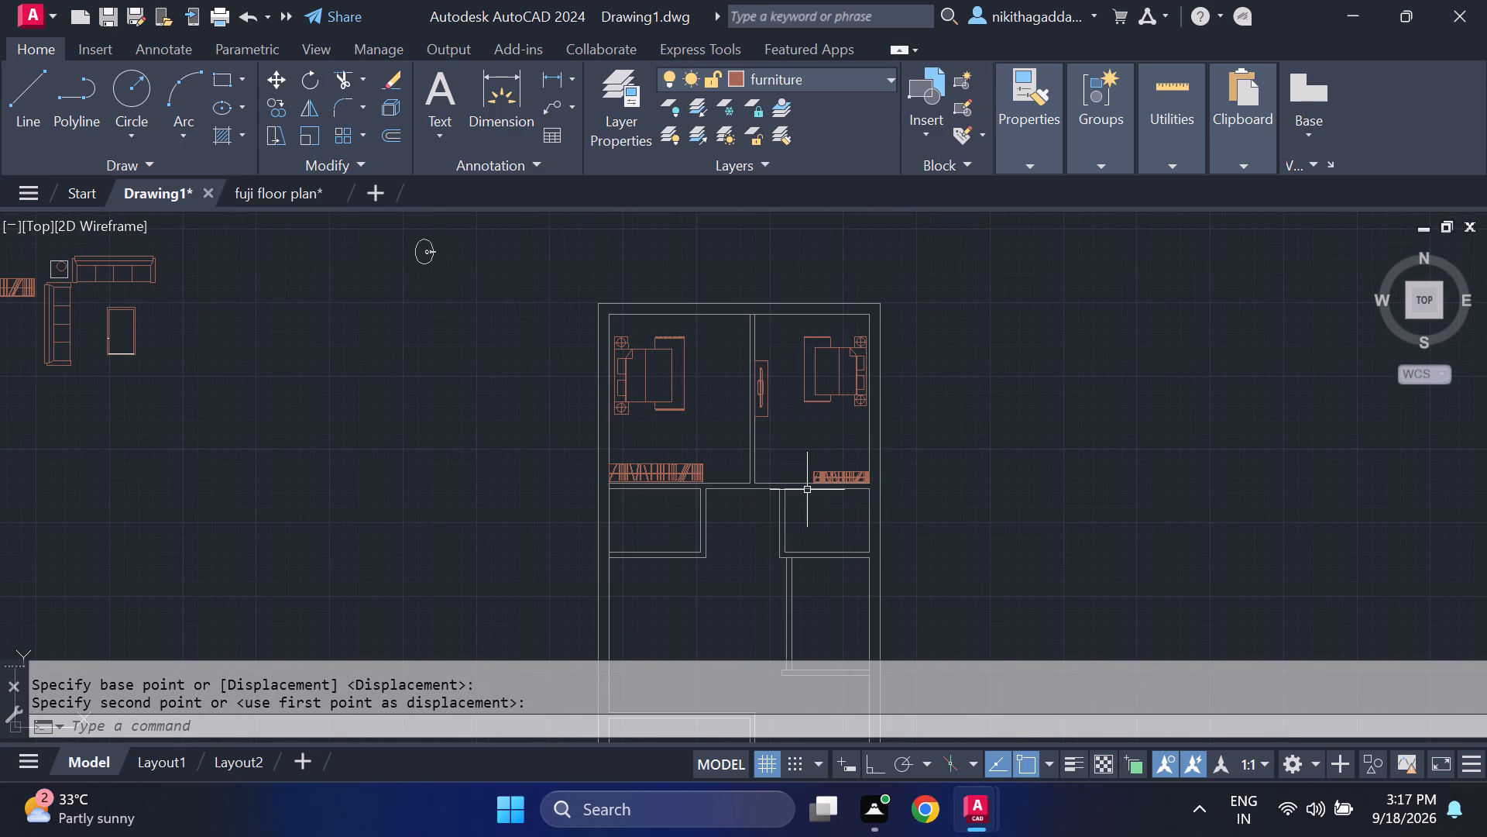
scroll(808, 490, up, 2)
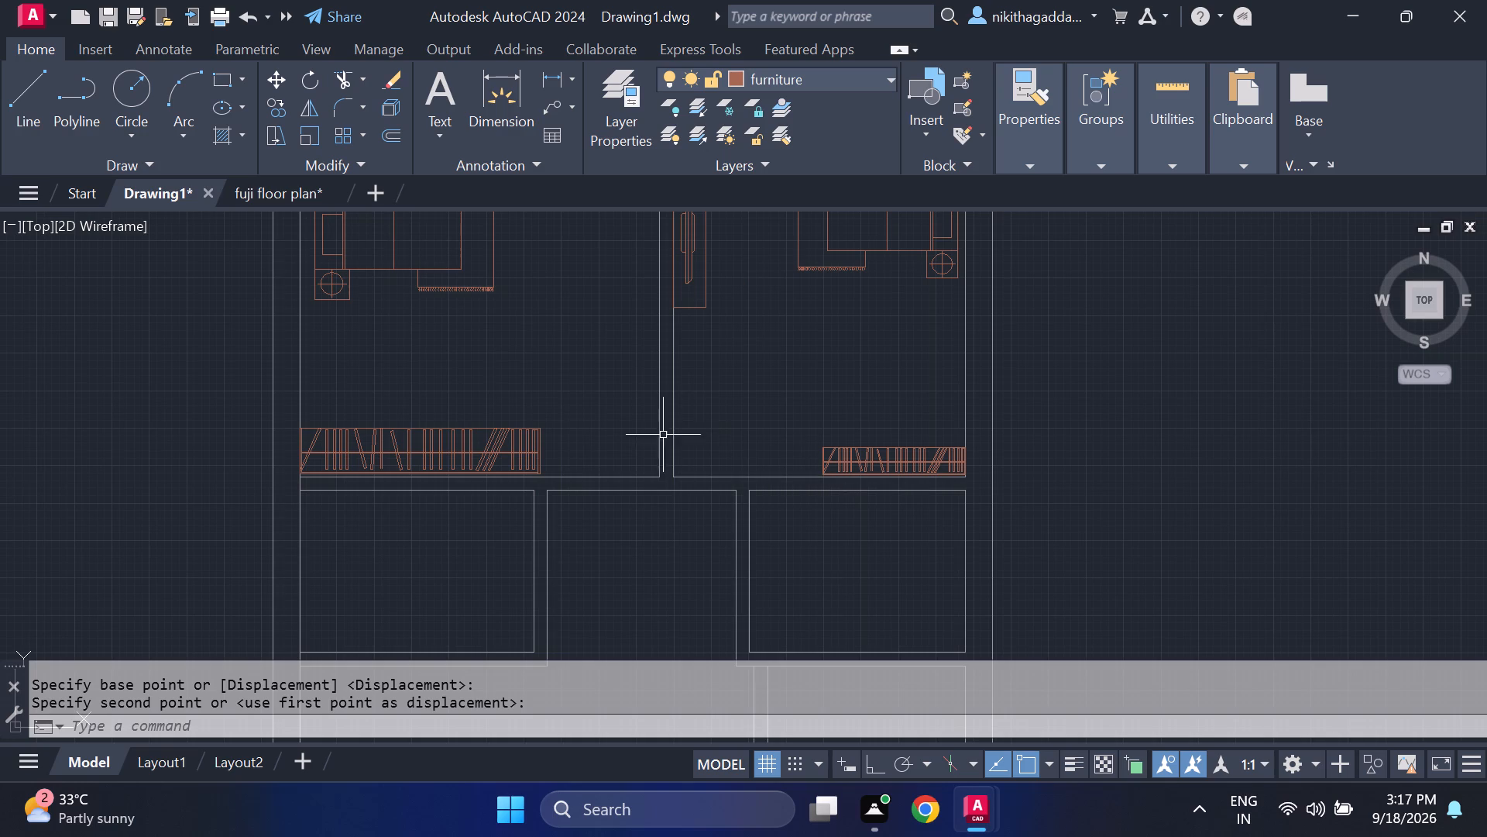
Move the east bedroom's bed set straight south along the east wall, level with the TV unit on the opposite partition.
scroll(897, 463, up, 2)
scroll(895, 514, down, 1)
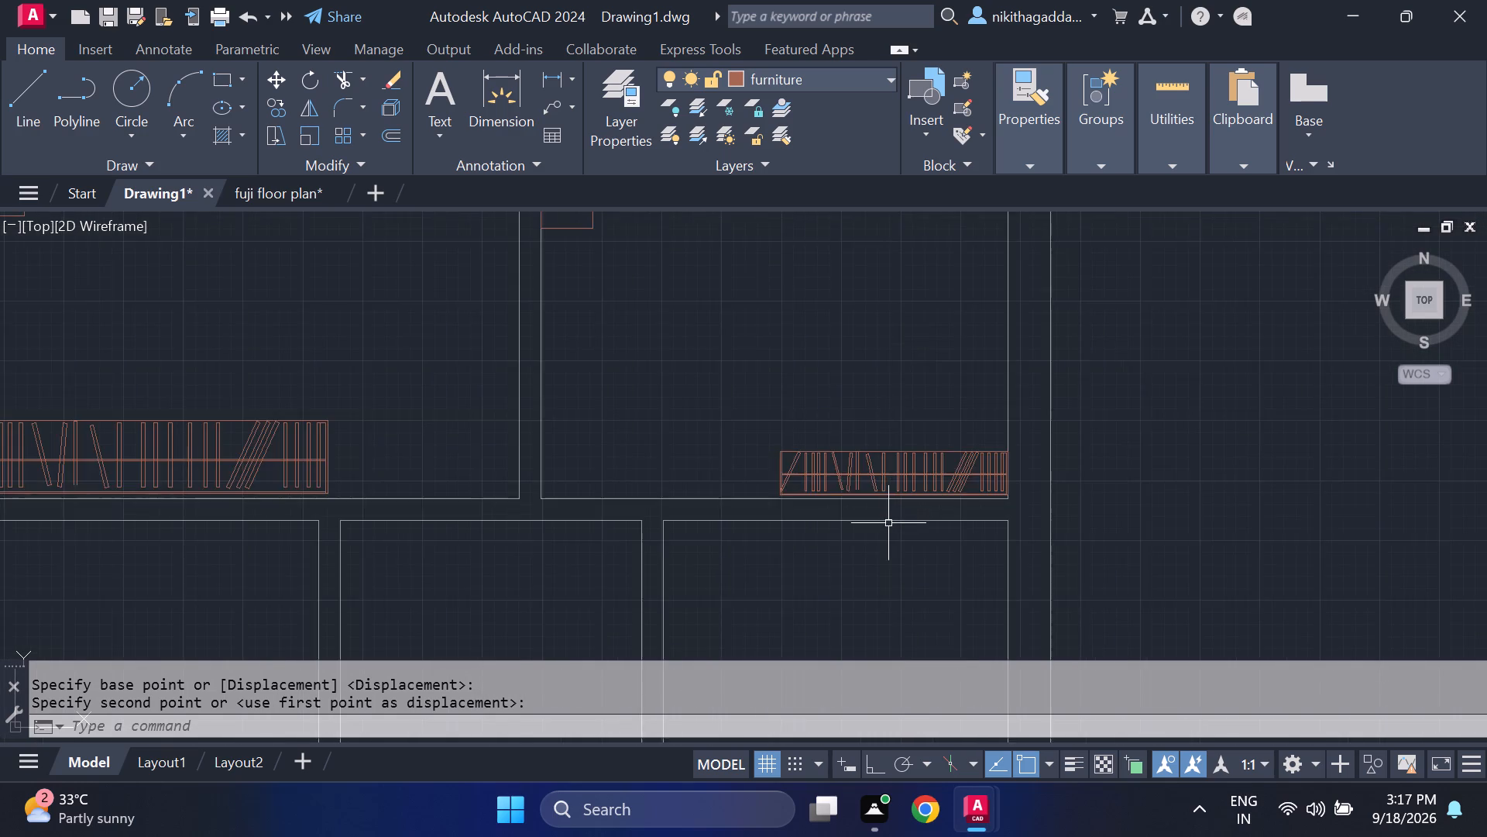
scroll(888, 523, down, 2)
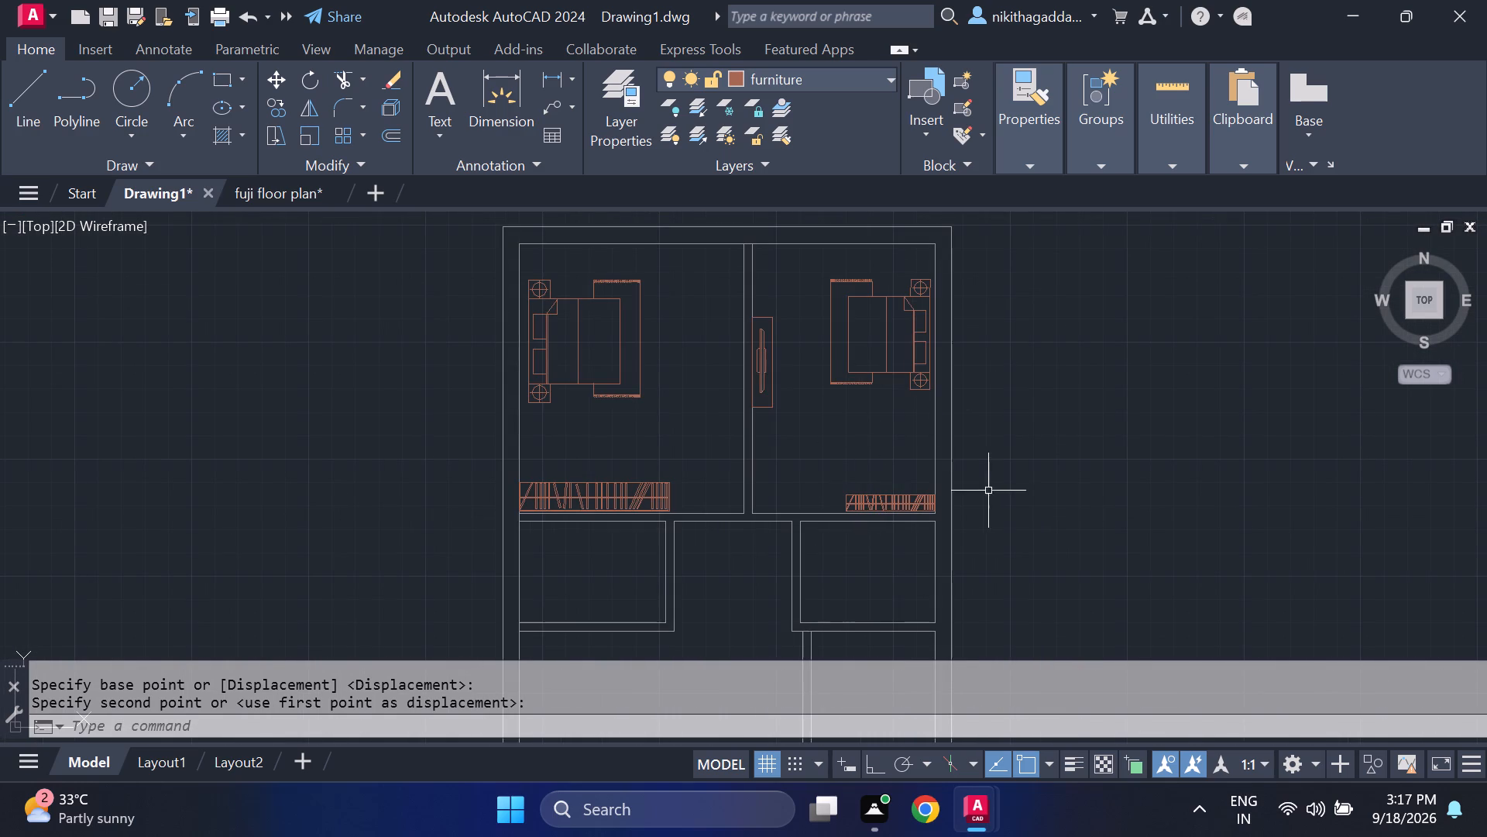
middle_drag(892, 461, 900, 498)
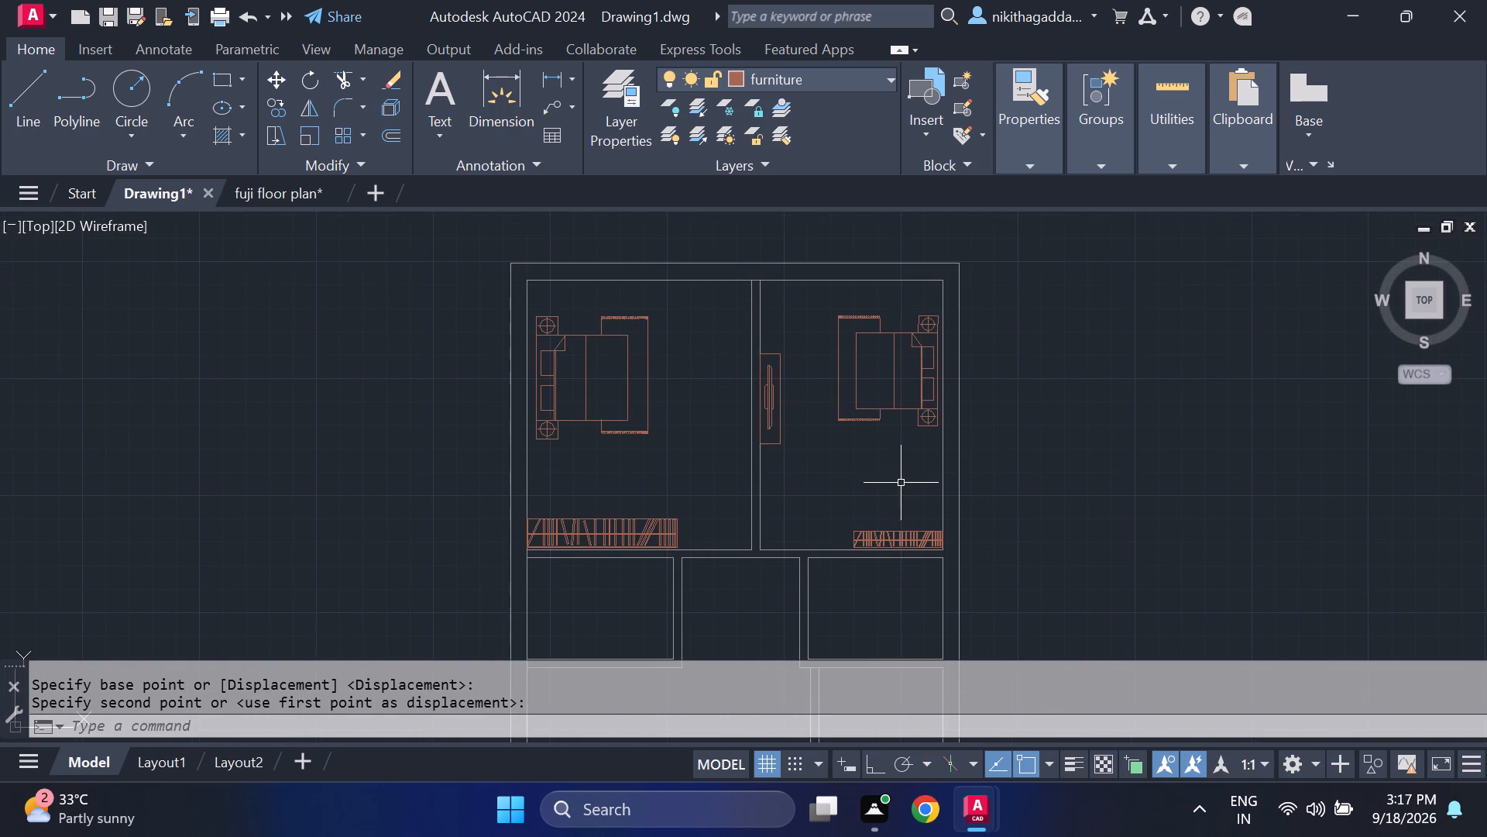
click(925, 295)
click(833, 470)
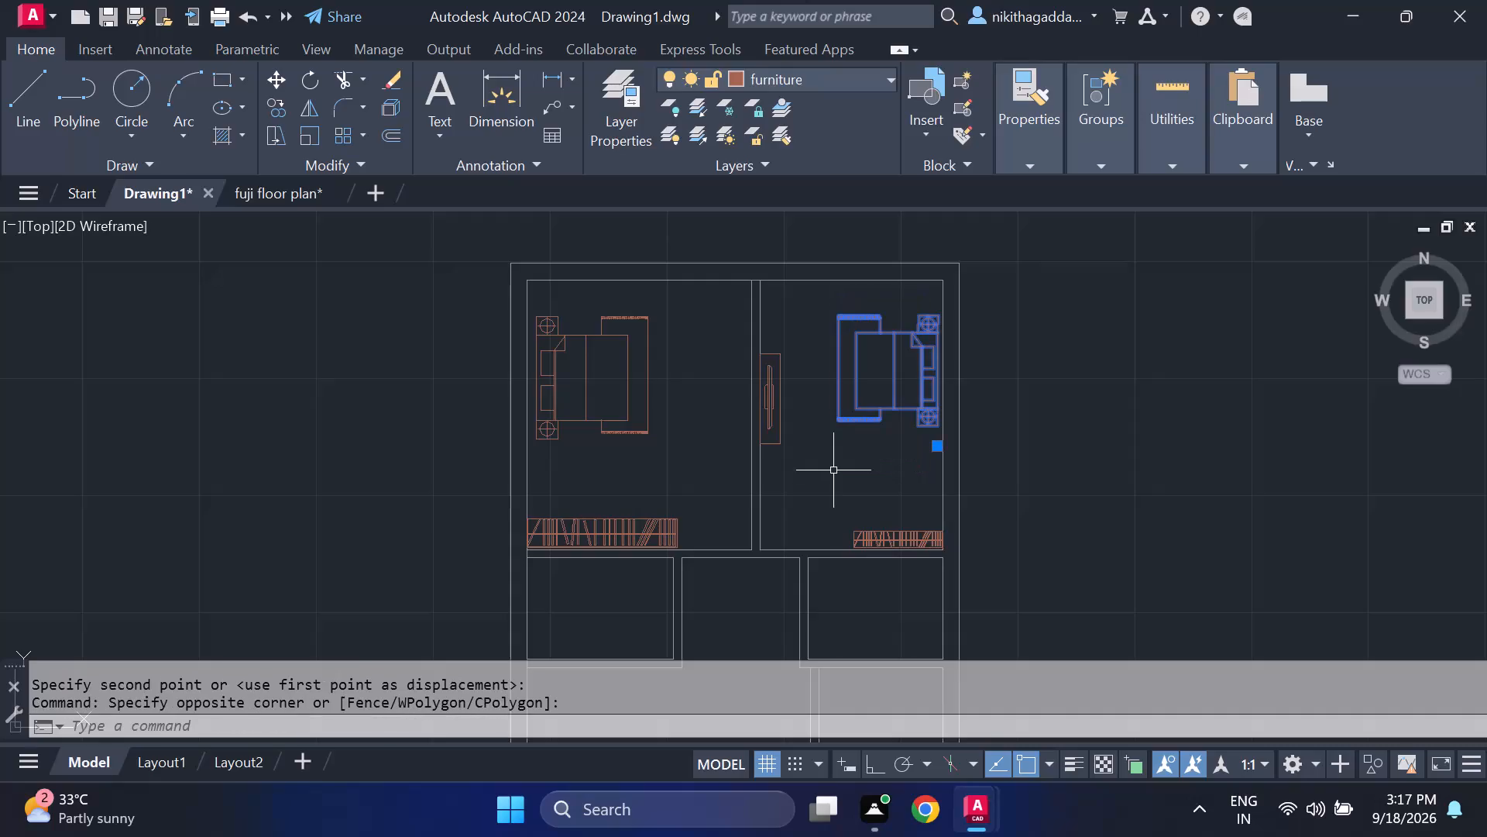
key(m)
key(Return)
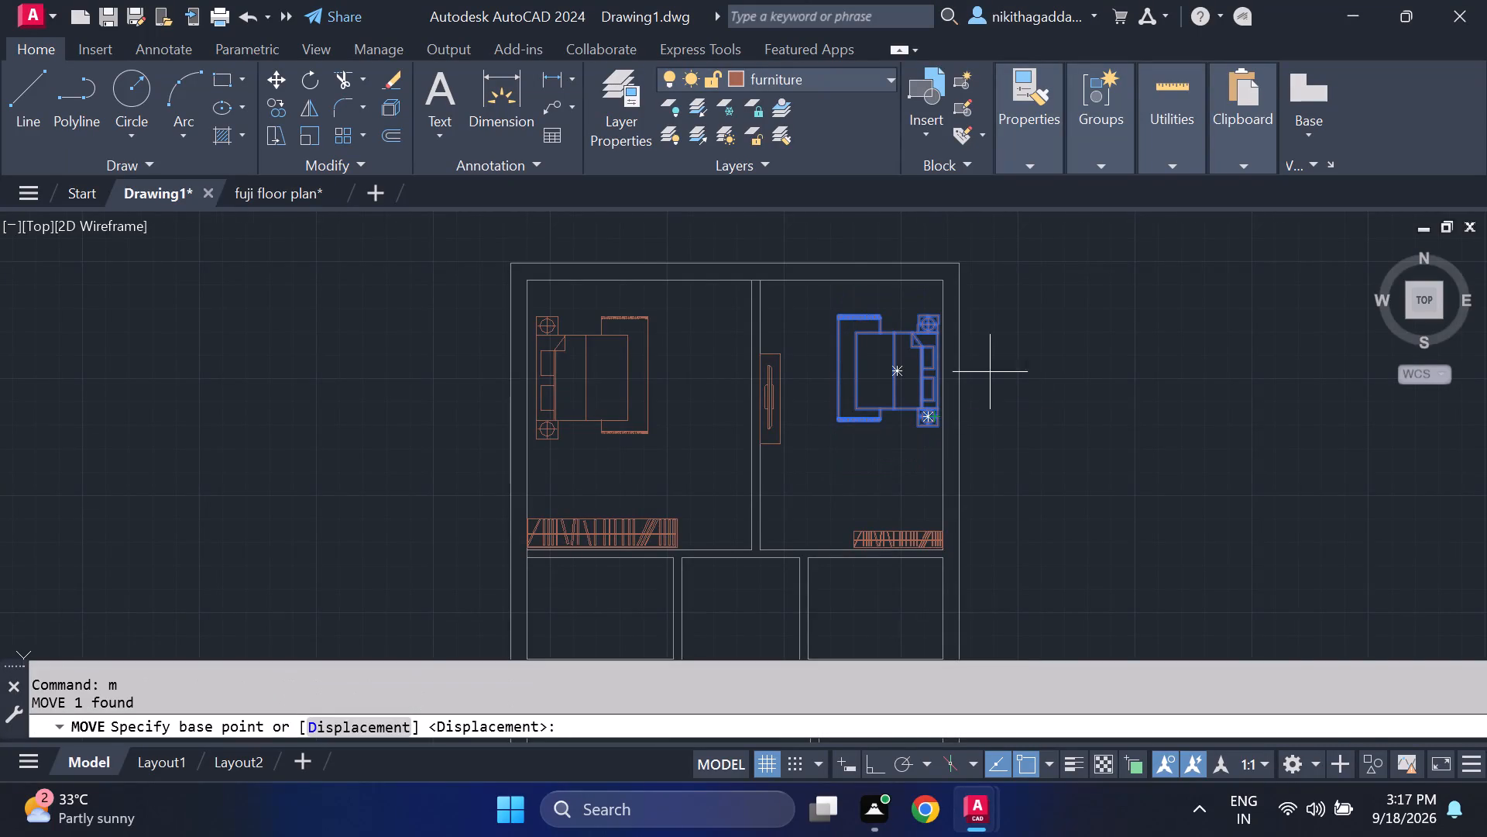
scroll(983, 366, up, 2)
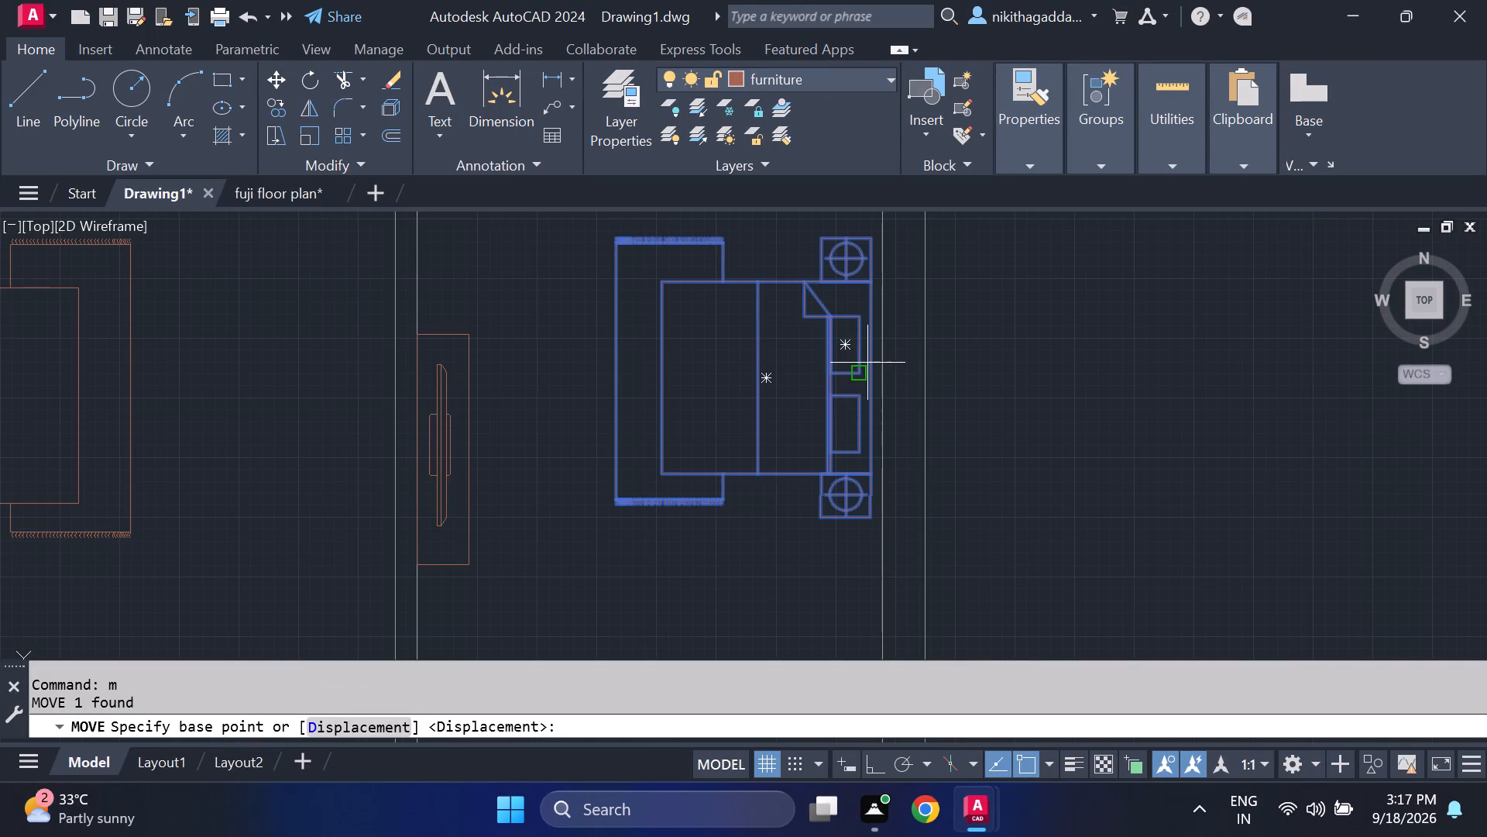
click(869, 362)
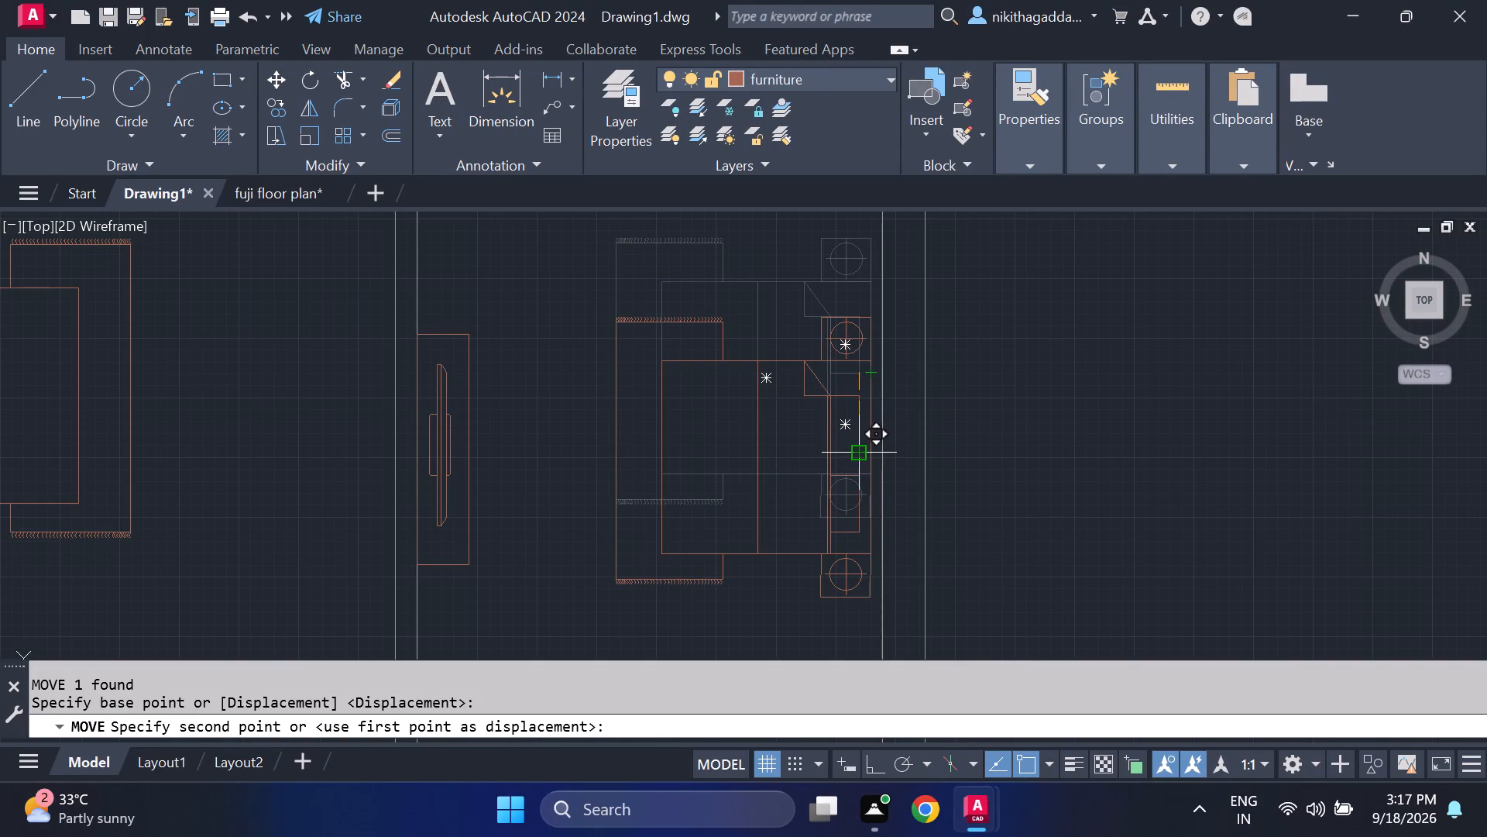
click(864, 446)
Scale the east bedroom's bed set up slightly, using the middle of its headboard edge by the east wall as the base point.
scroll(784, 446, down, 2)
scroll(812, 382, up, 1)
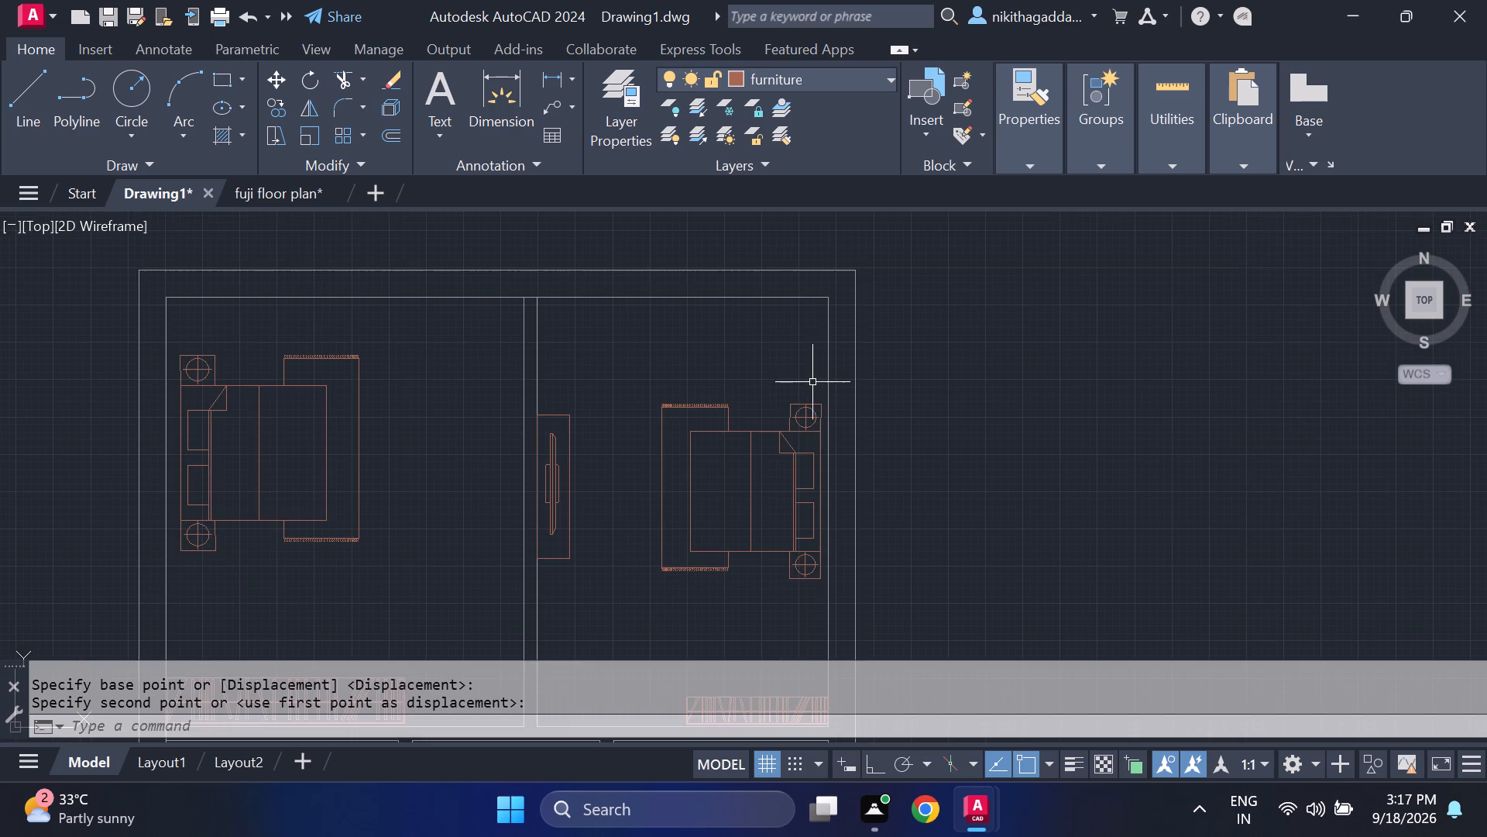
click(812, 382)
click(602, 587)
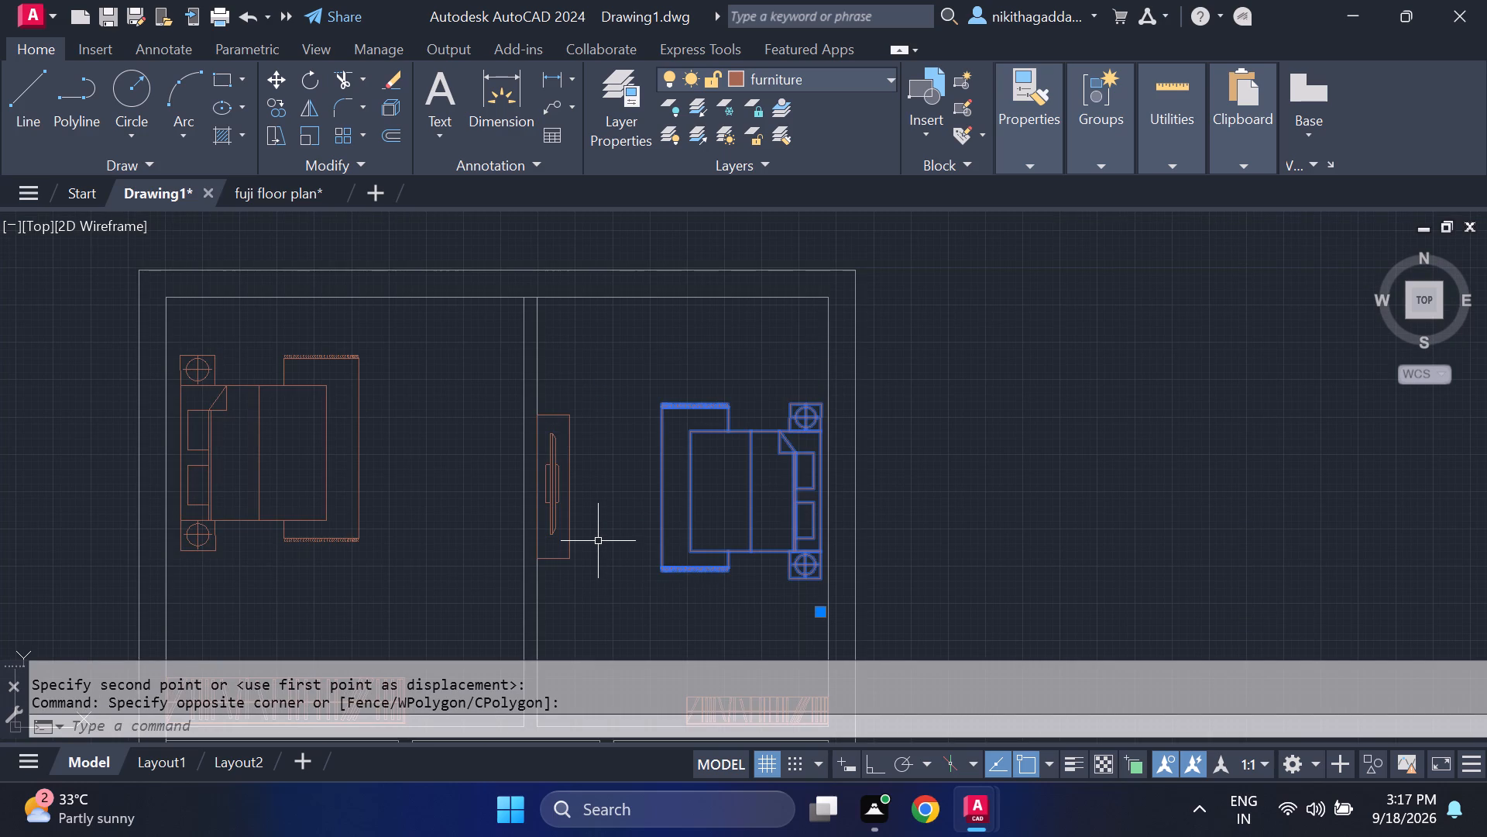
text(scale)
key(Return)
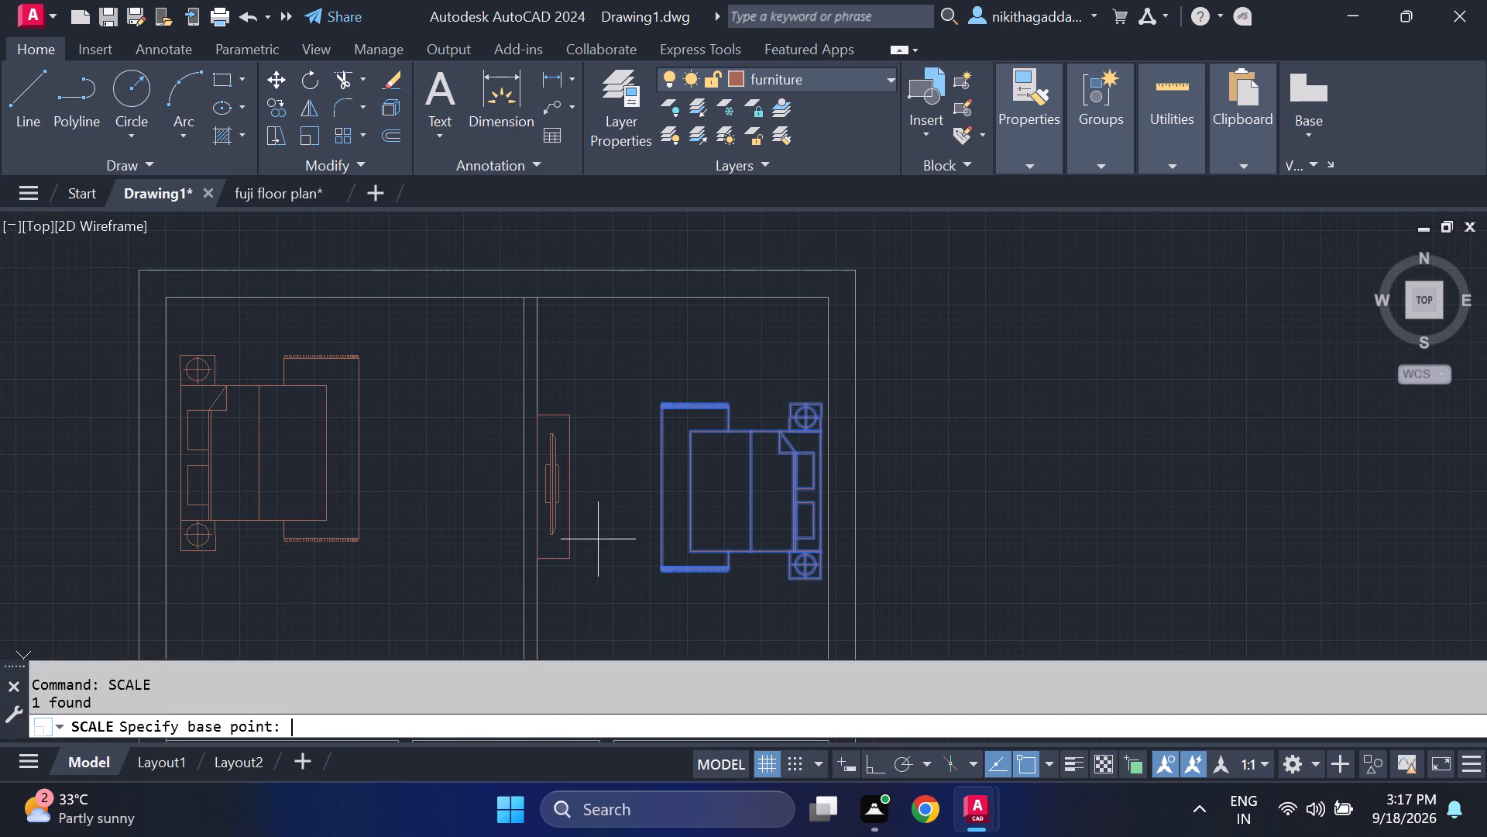
click(823, 498)
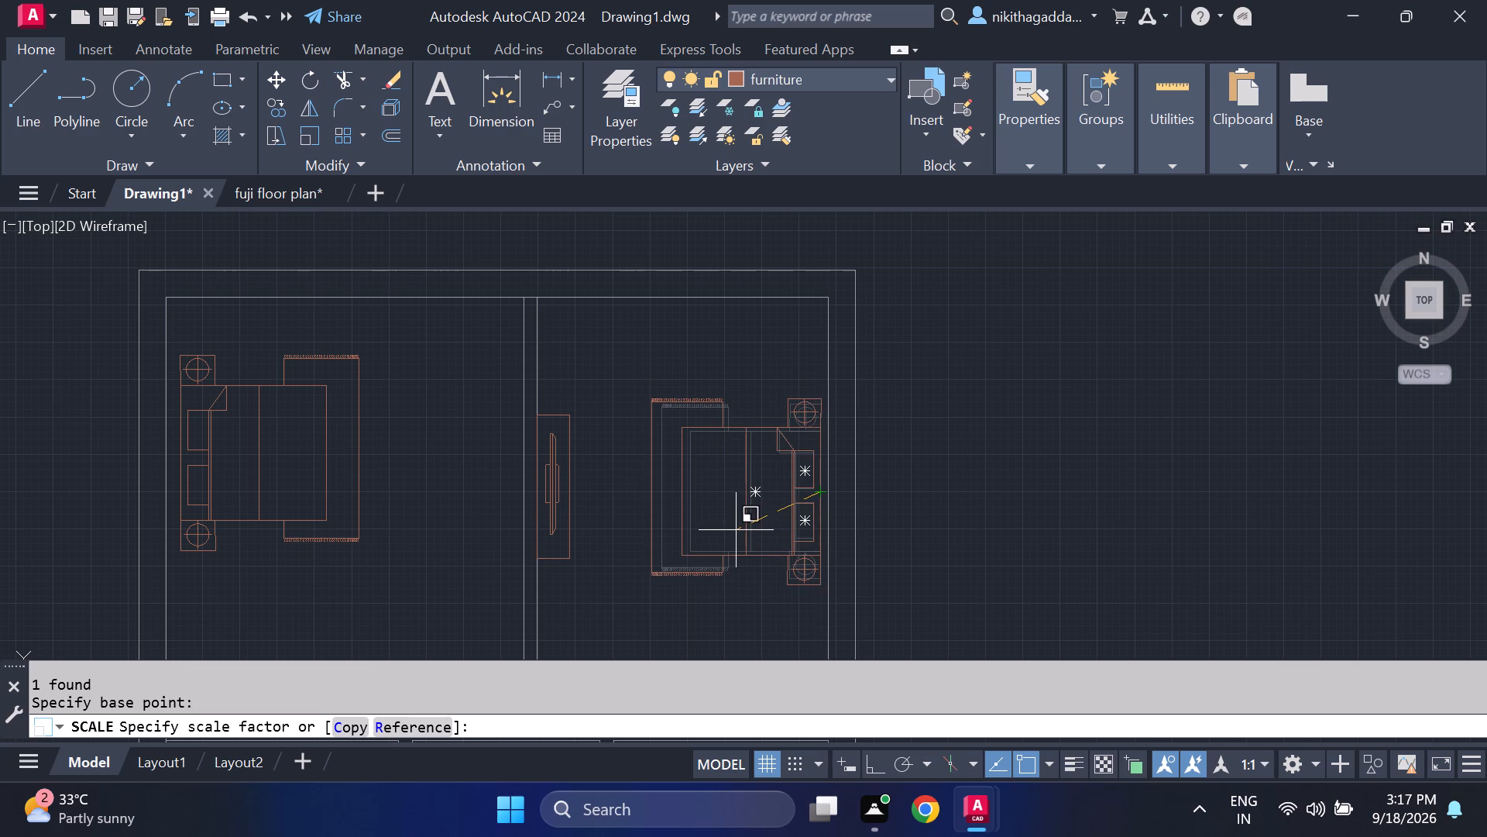
click(736, 529)
Move the west bedroom's bed set south and slightly east, roughly level with the bed in the east bedroom.
scroll(730, 518, down, 2)
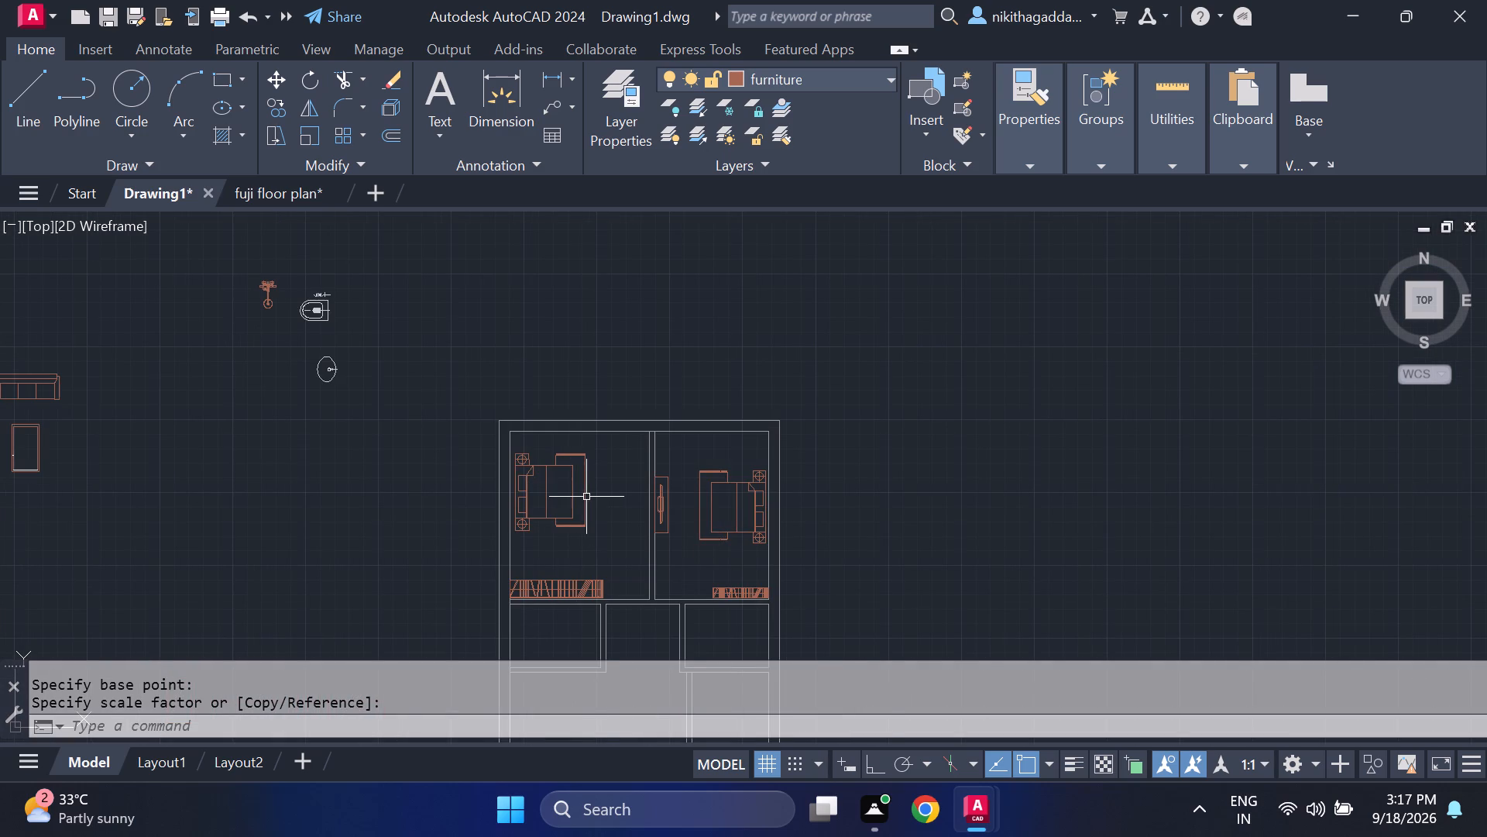
scroll(590, 494, up, 1)
click(611, 422)
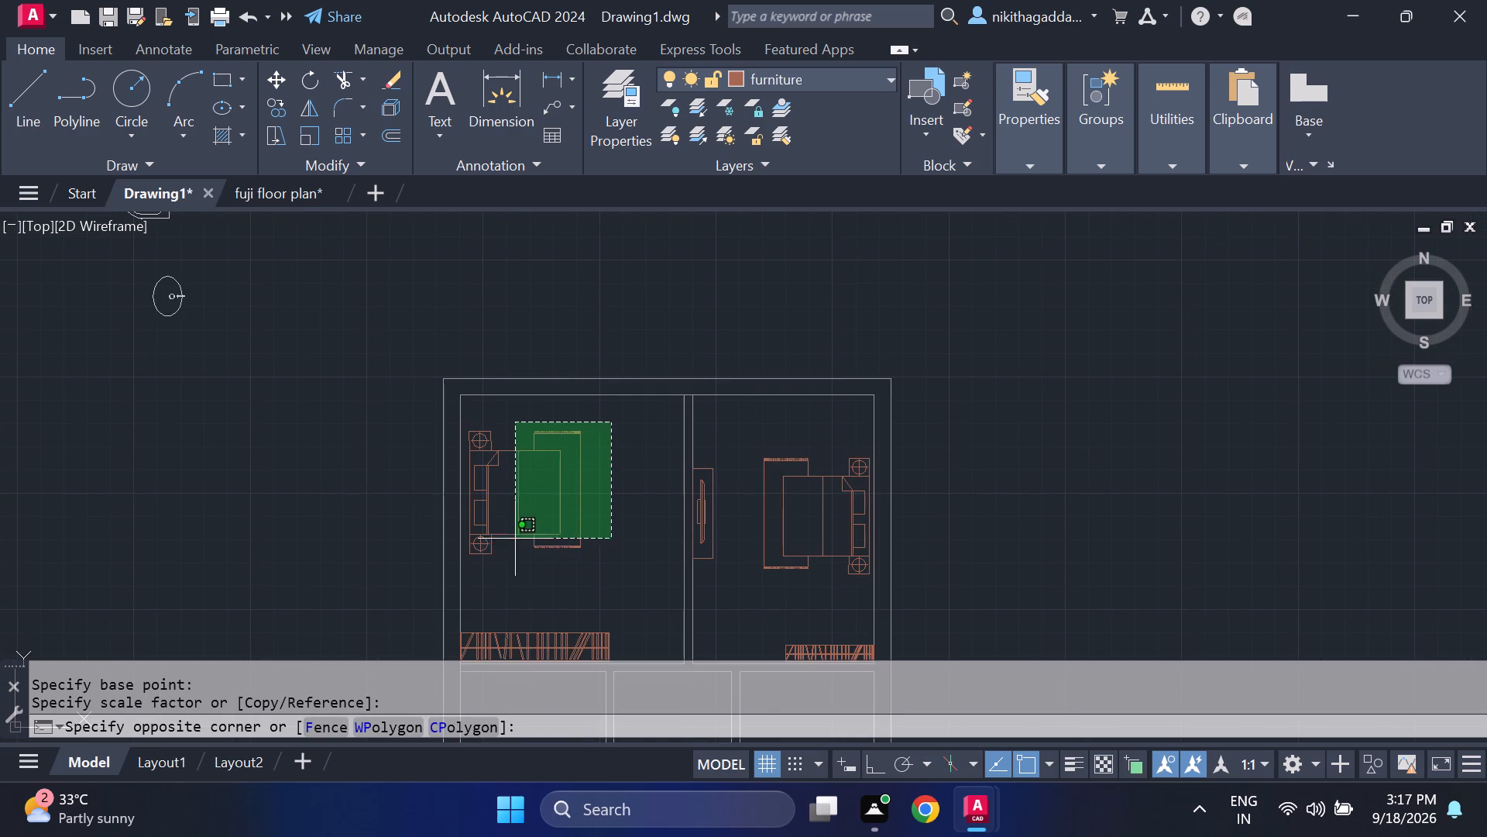
click(503, 553)
key(m)
key(Return)
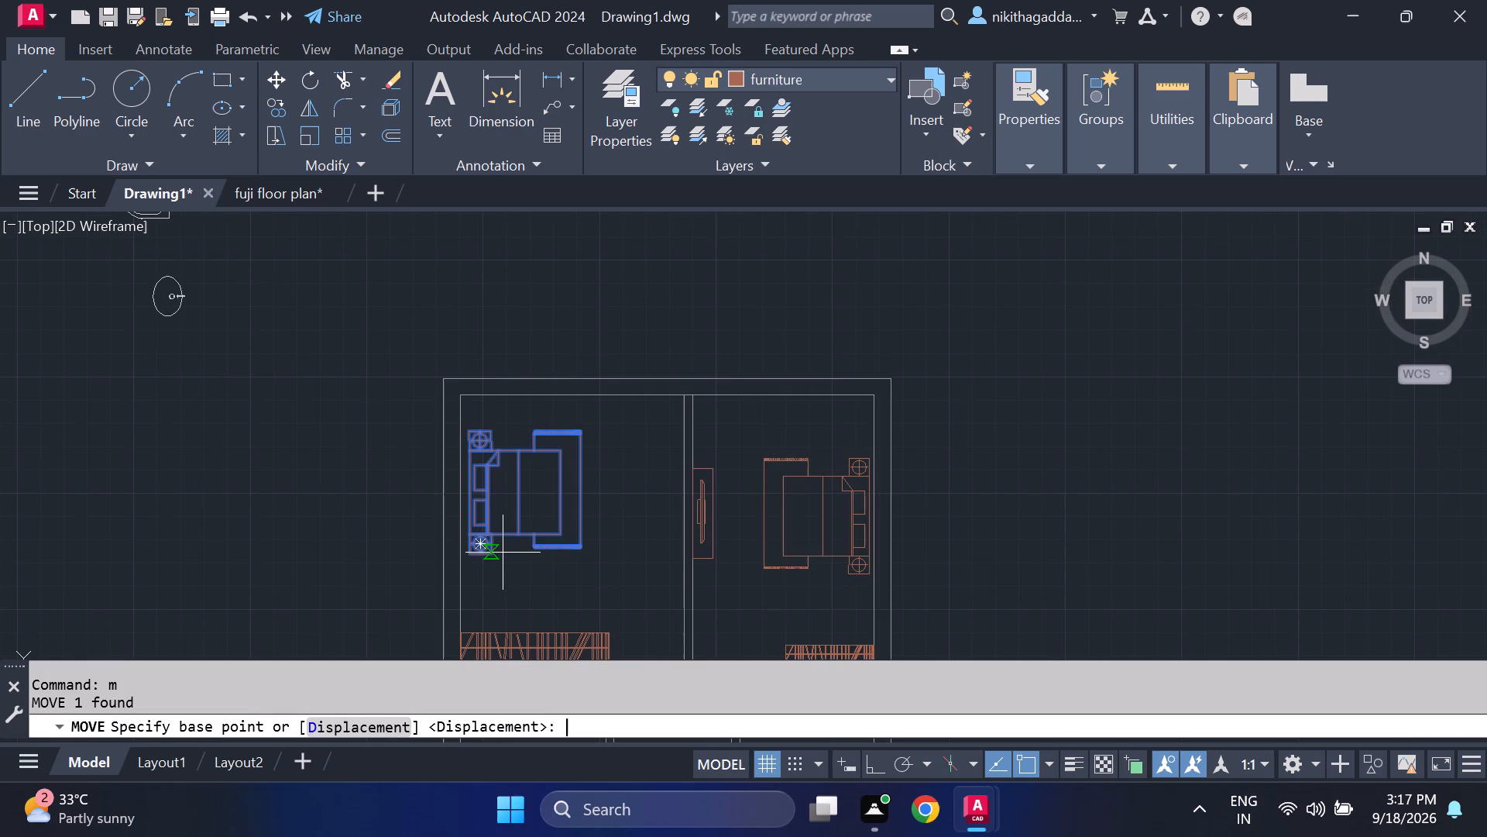
click(511, 494)
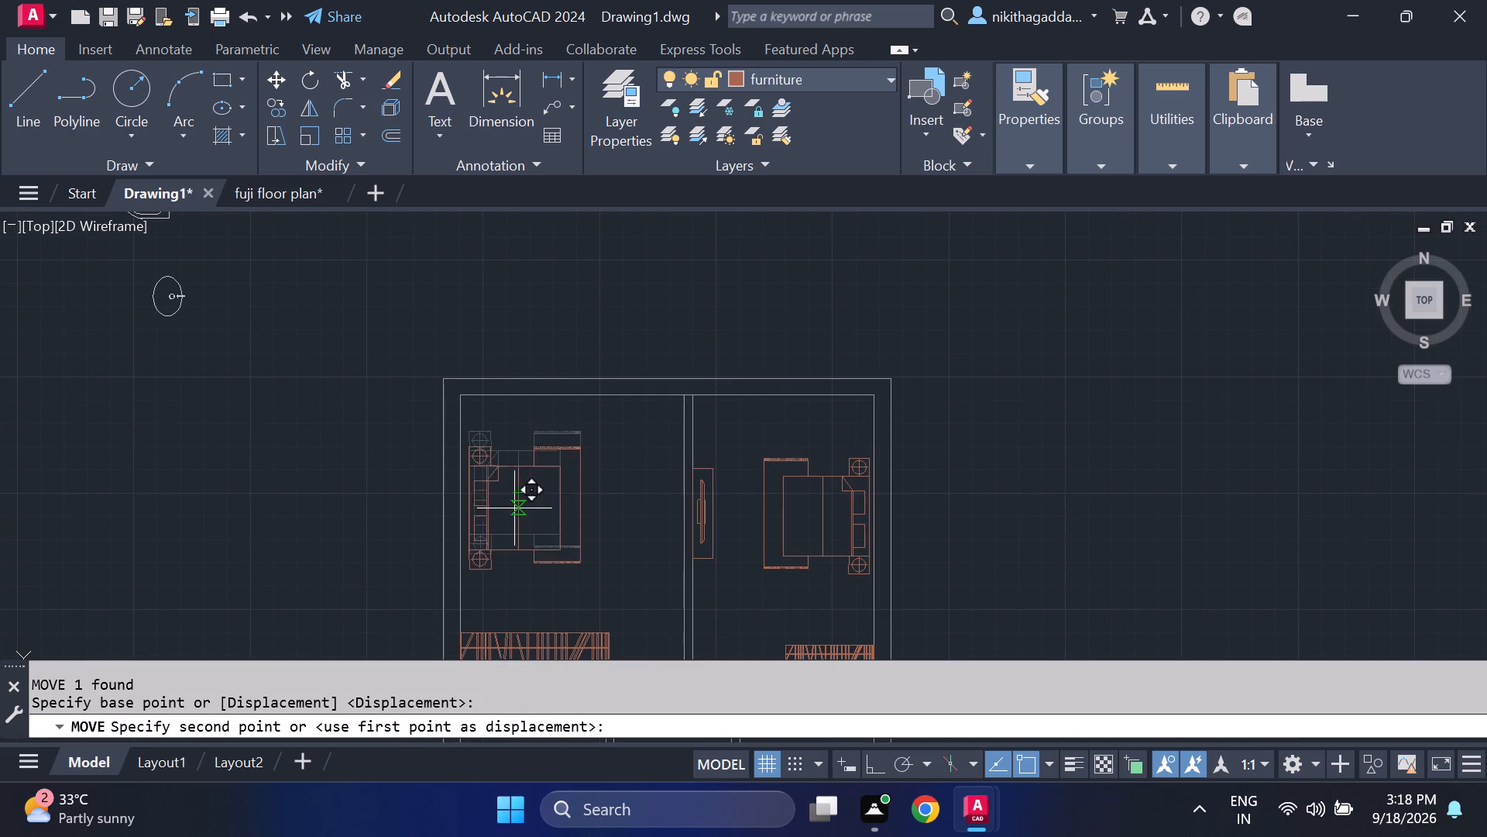
click(514, 523)
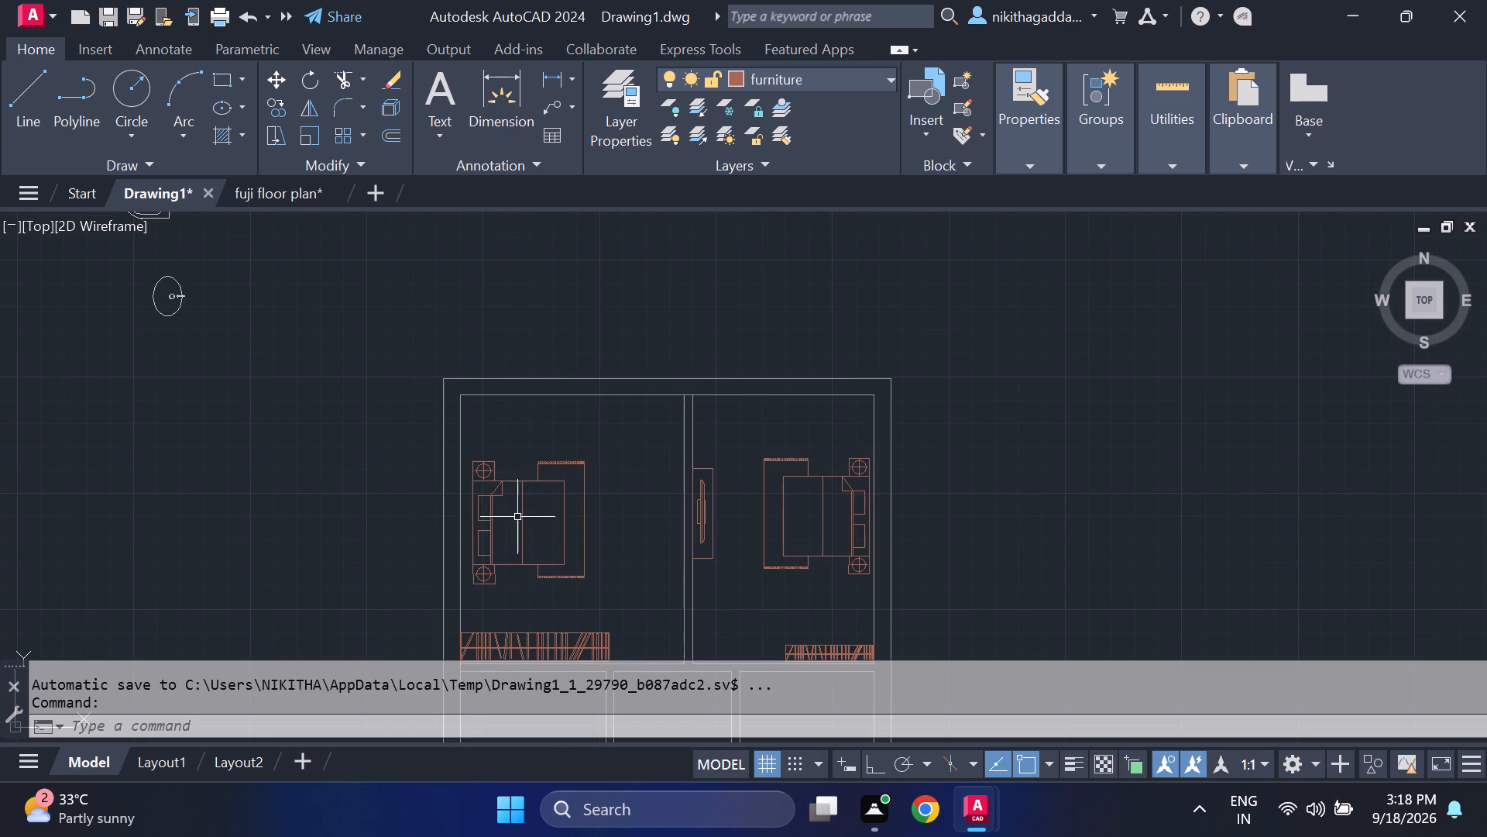
Trace the square outline of the side table between the two spare sofas with lines on the furniture layer.
scroll(581, 512, down, 2)
scroll(621, 555, up, 2)
middle_drag(692, 543, 659, 466)
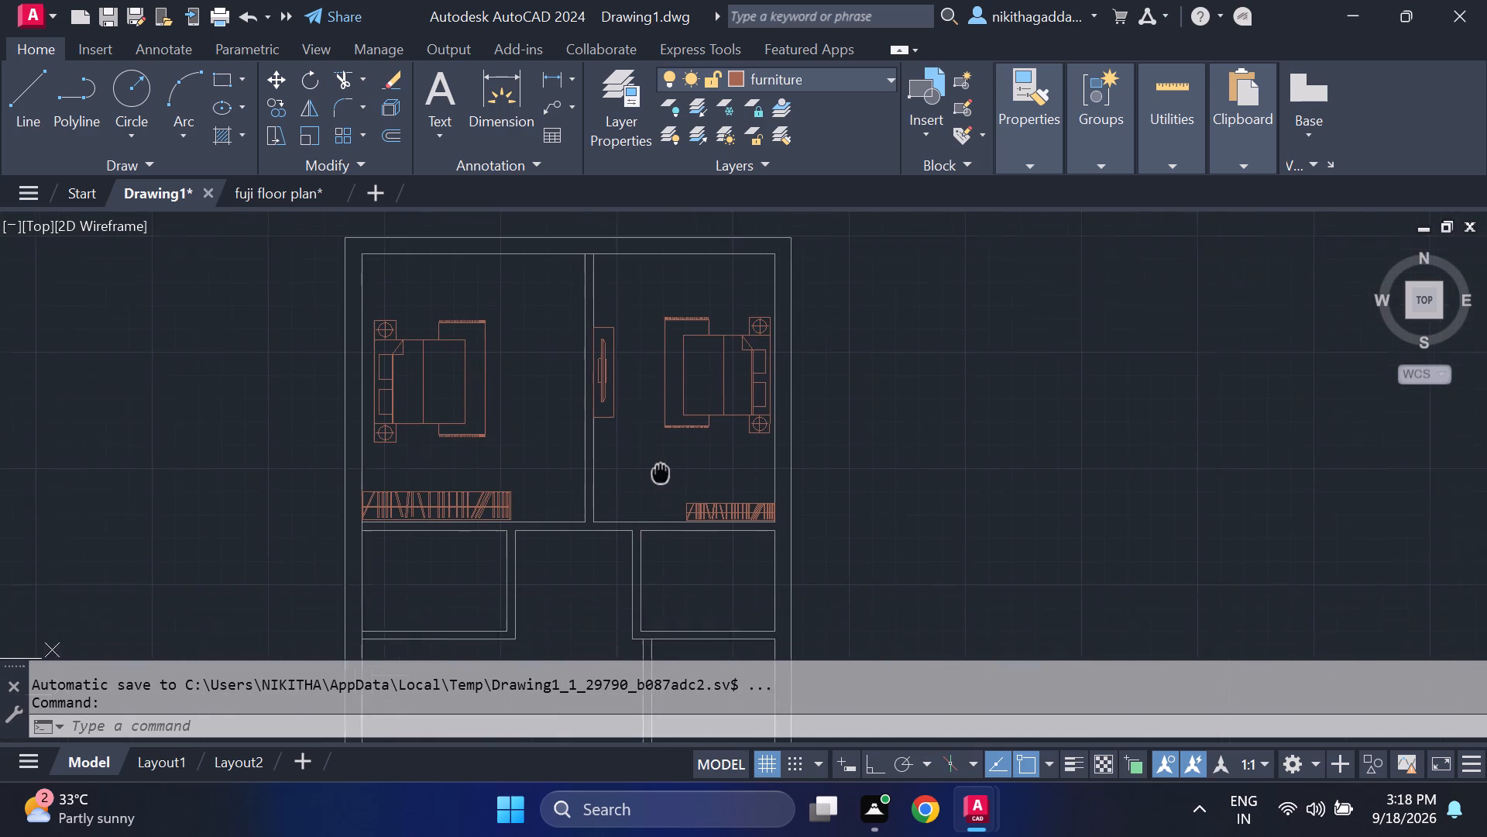
middle_drag(659, 466, 673, 400)
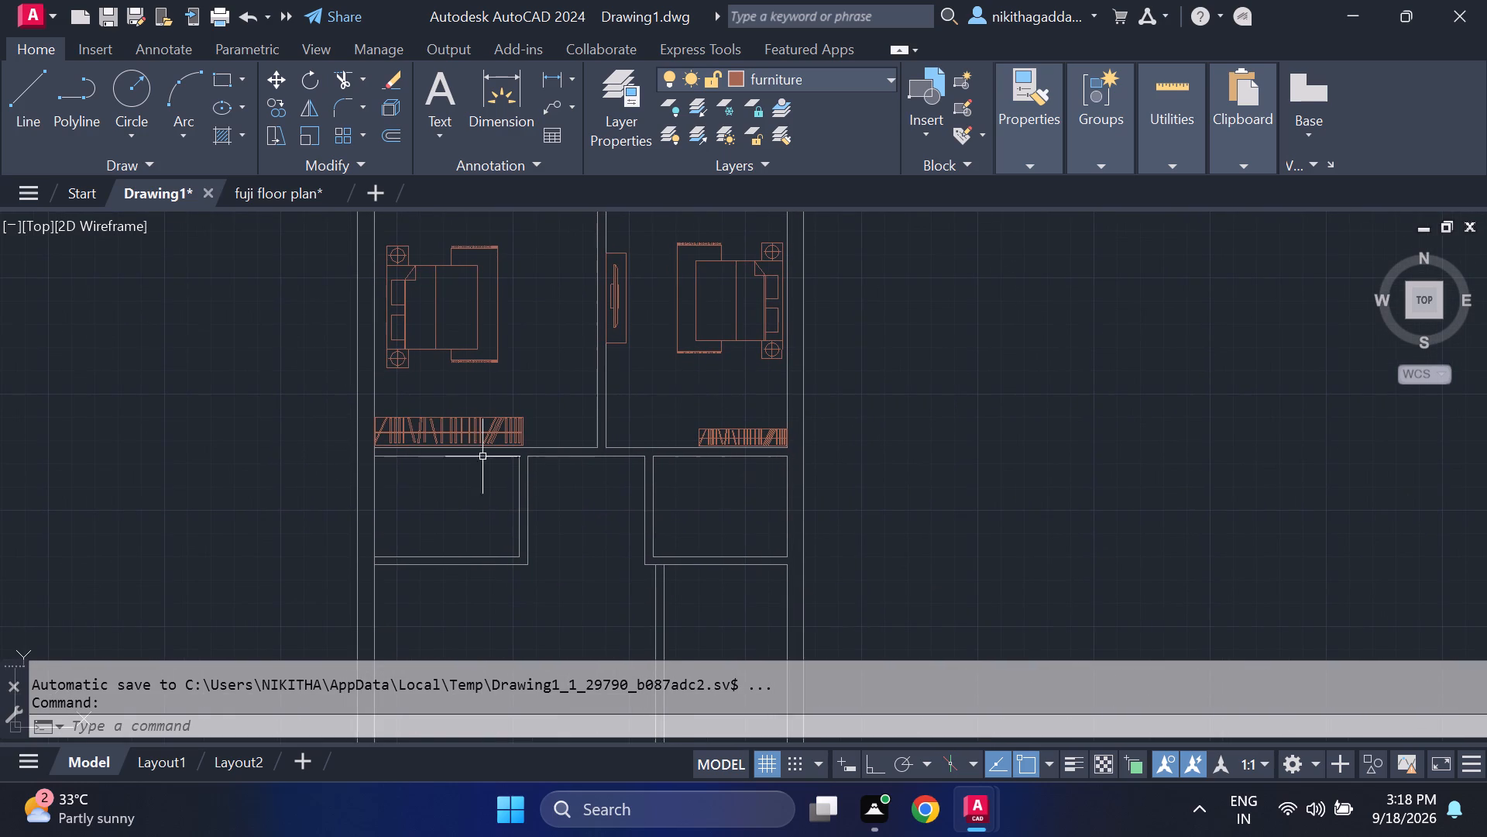
scroll(476, 463, down, 1)
middle_drag(283, 484, 517, 473)
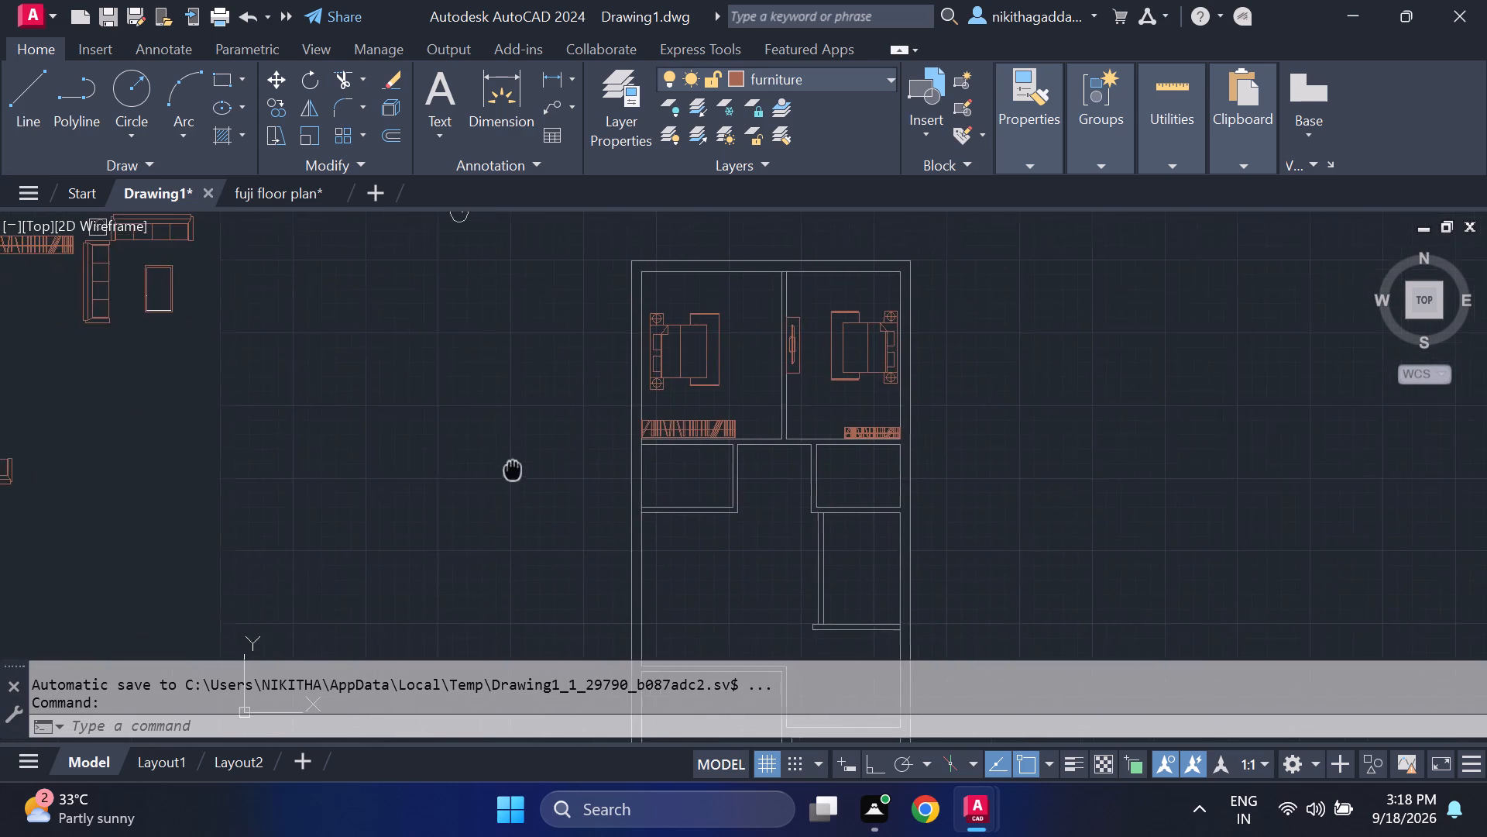
middle_drag(517, 473, 675, 537)
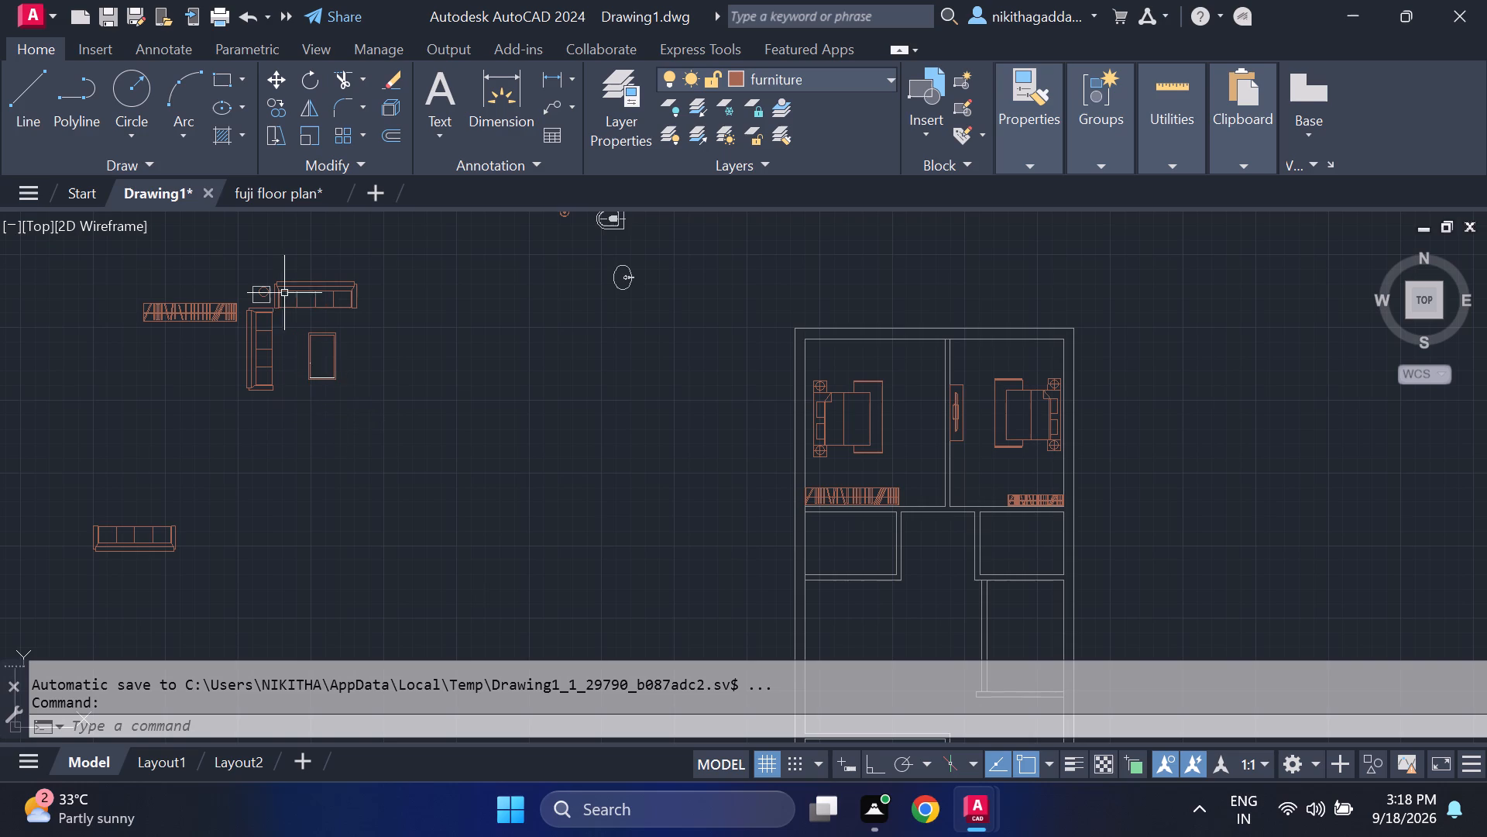
scroll(265, 280, up, 4)
key(l)
key(Return)
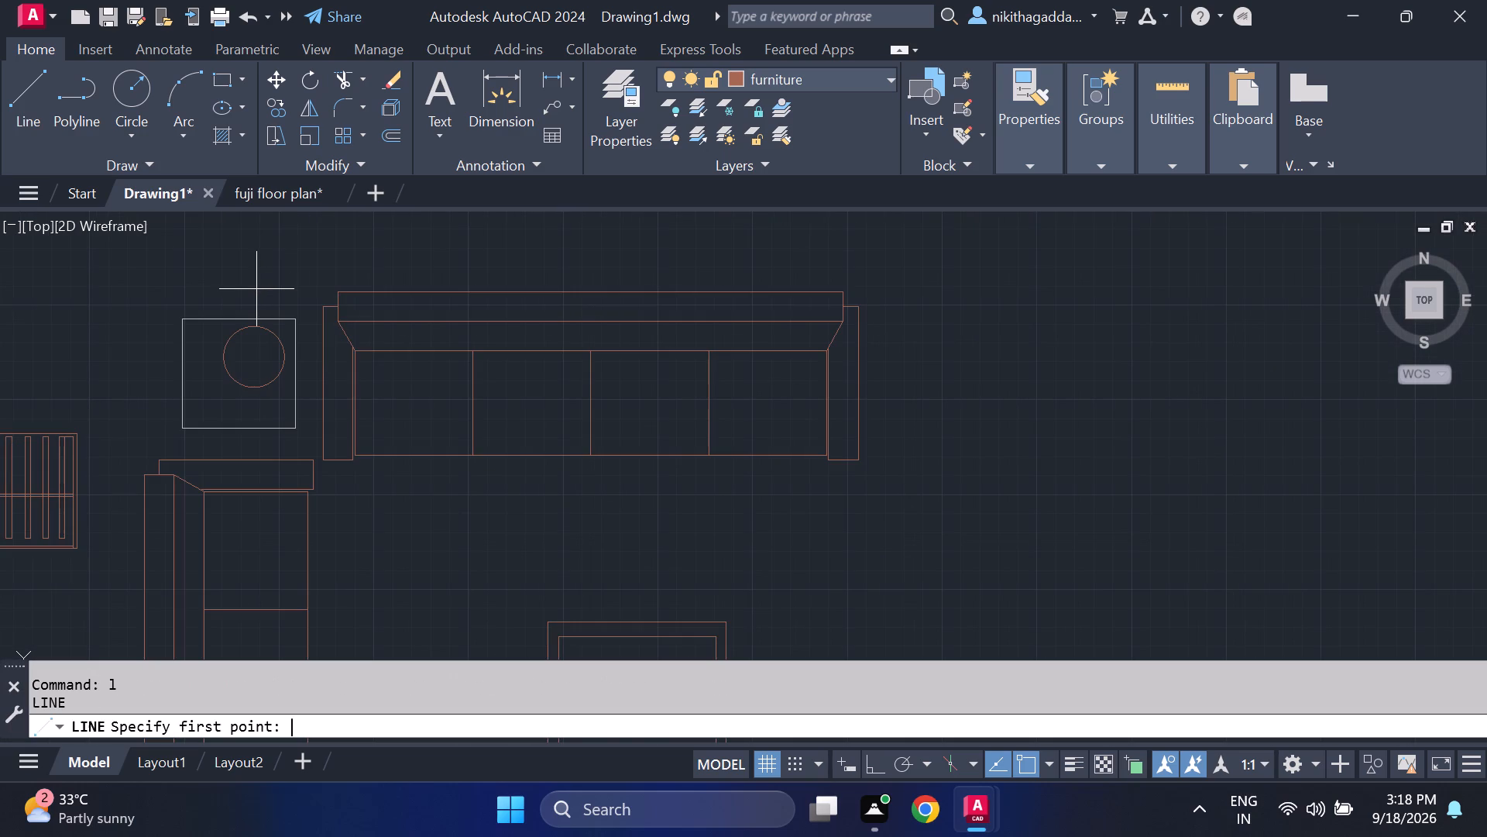
click(181, 318)
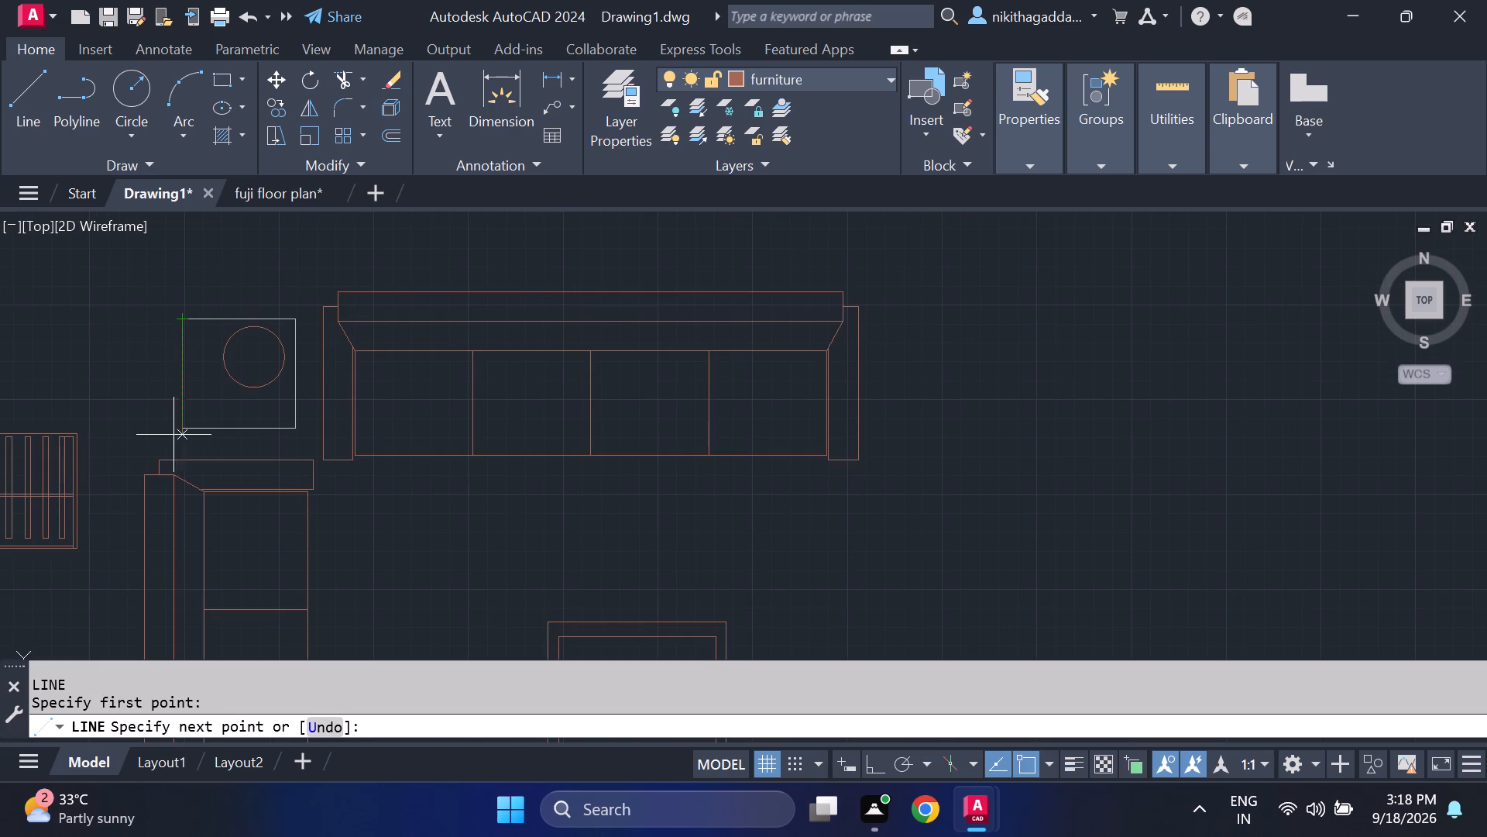
click(182, 431)
click(296, 429)
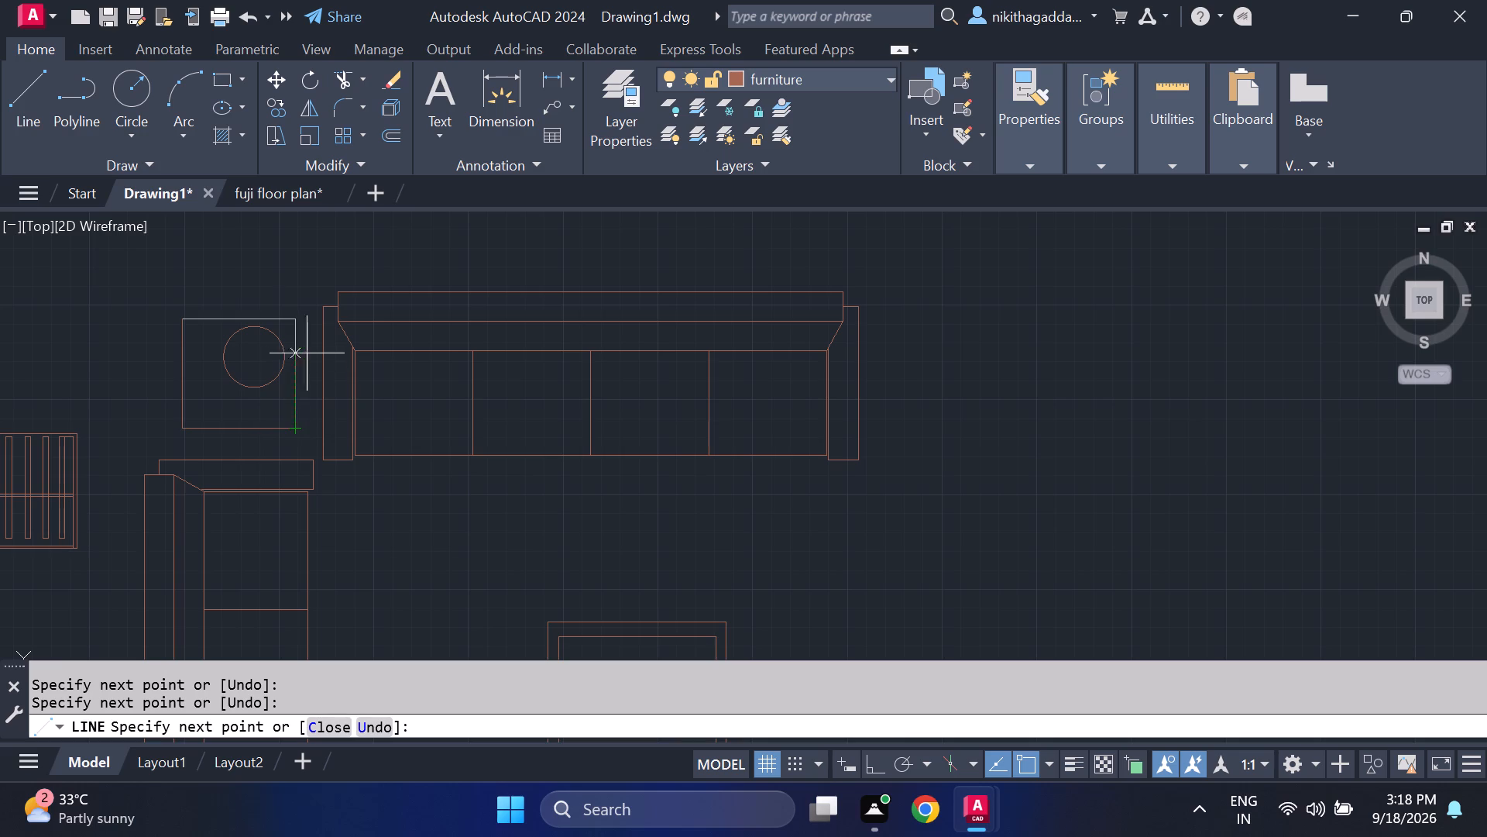
click(297, 322)
click(182, 321)
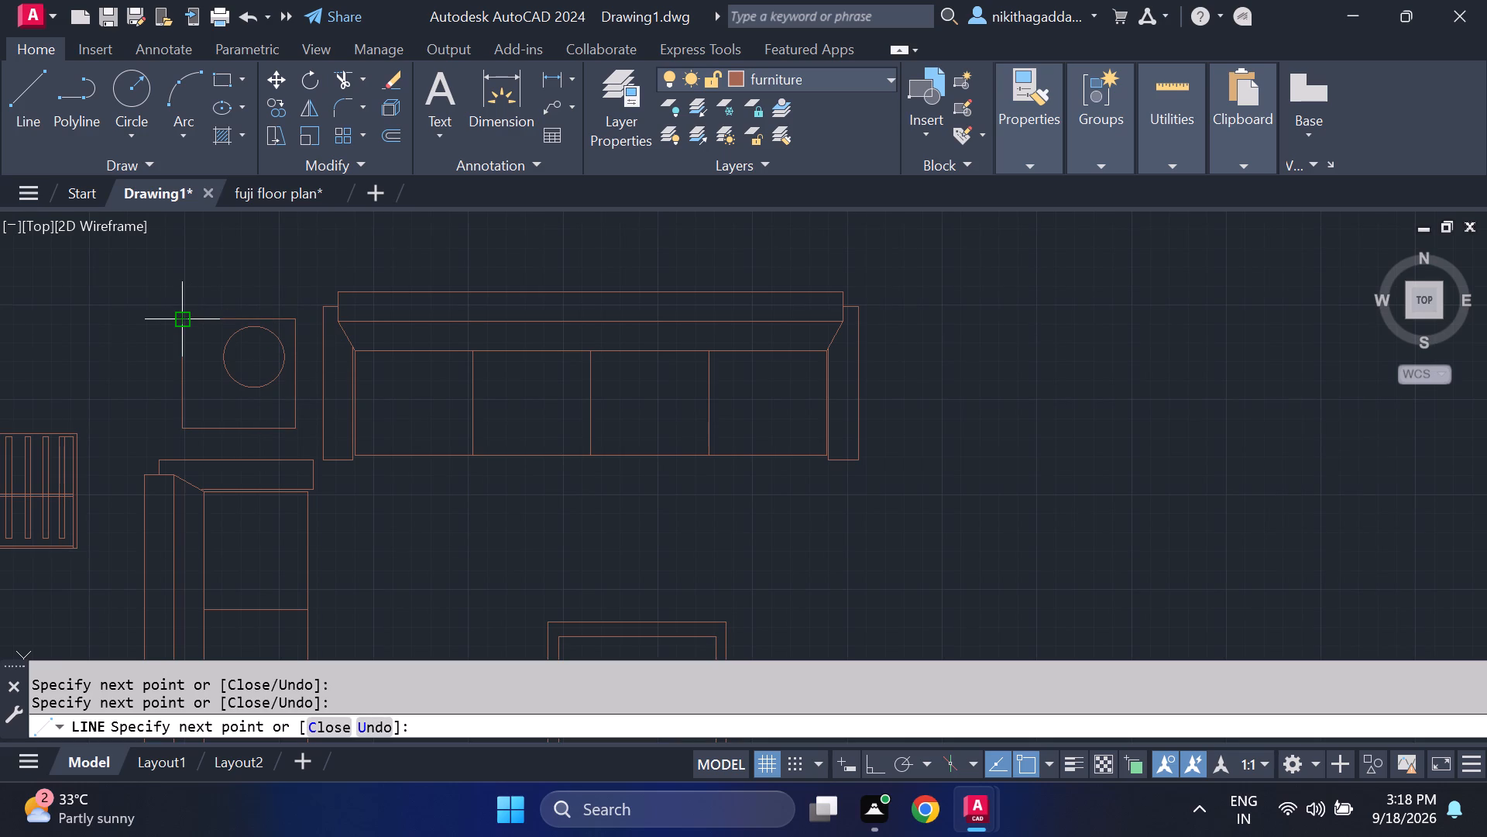
key(Escape)
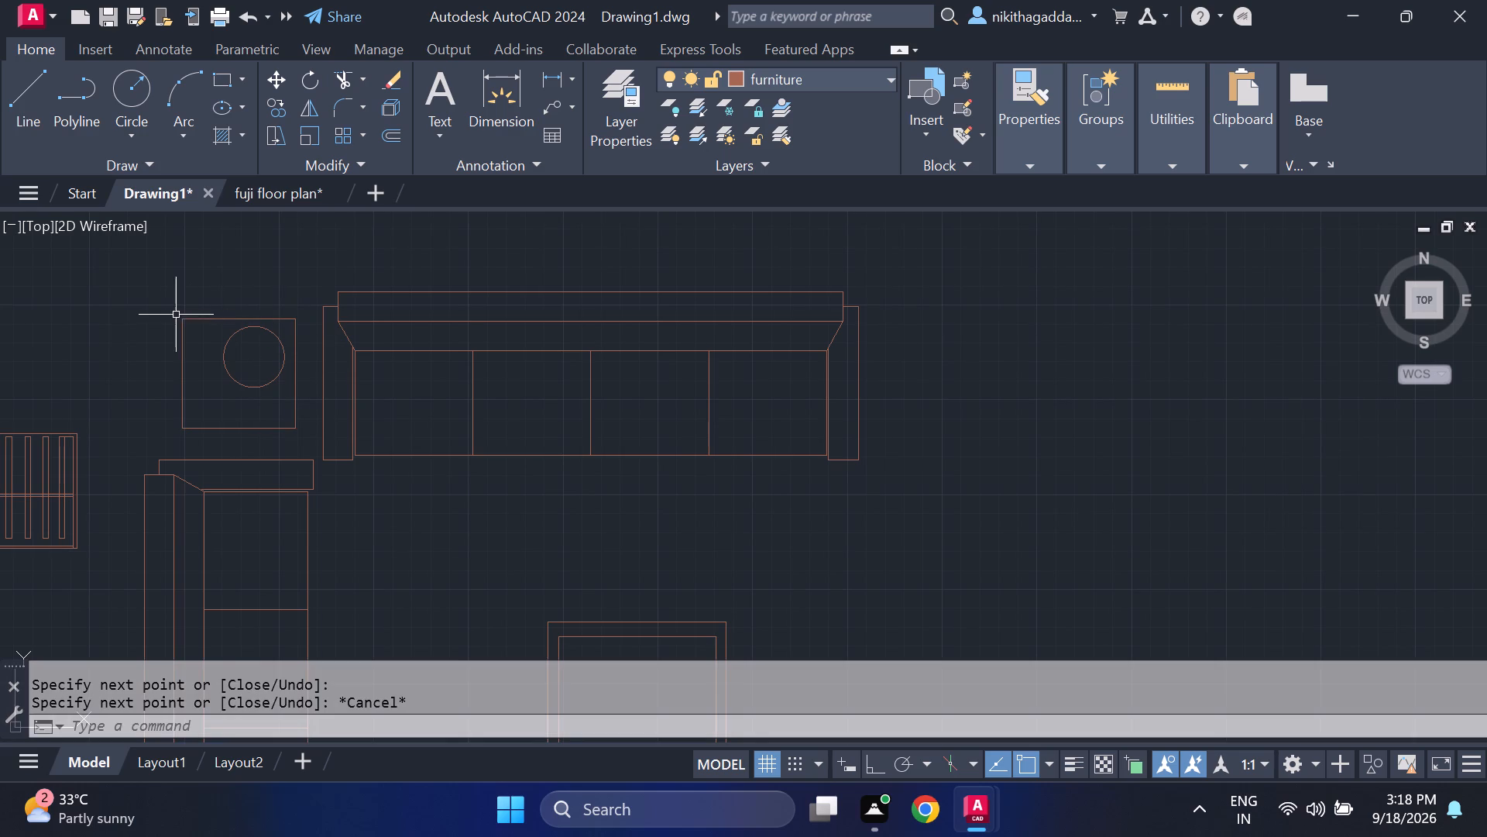
Erase the short stray layer 0 line between the inner and outer west edges of the spare coffee table.
scroll(180, 314, down, 4)
scroll(278, 432, up, 4)
scroll(137, 345, up, 3)
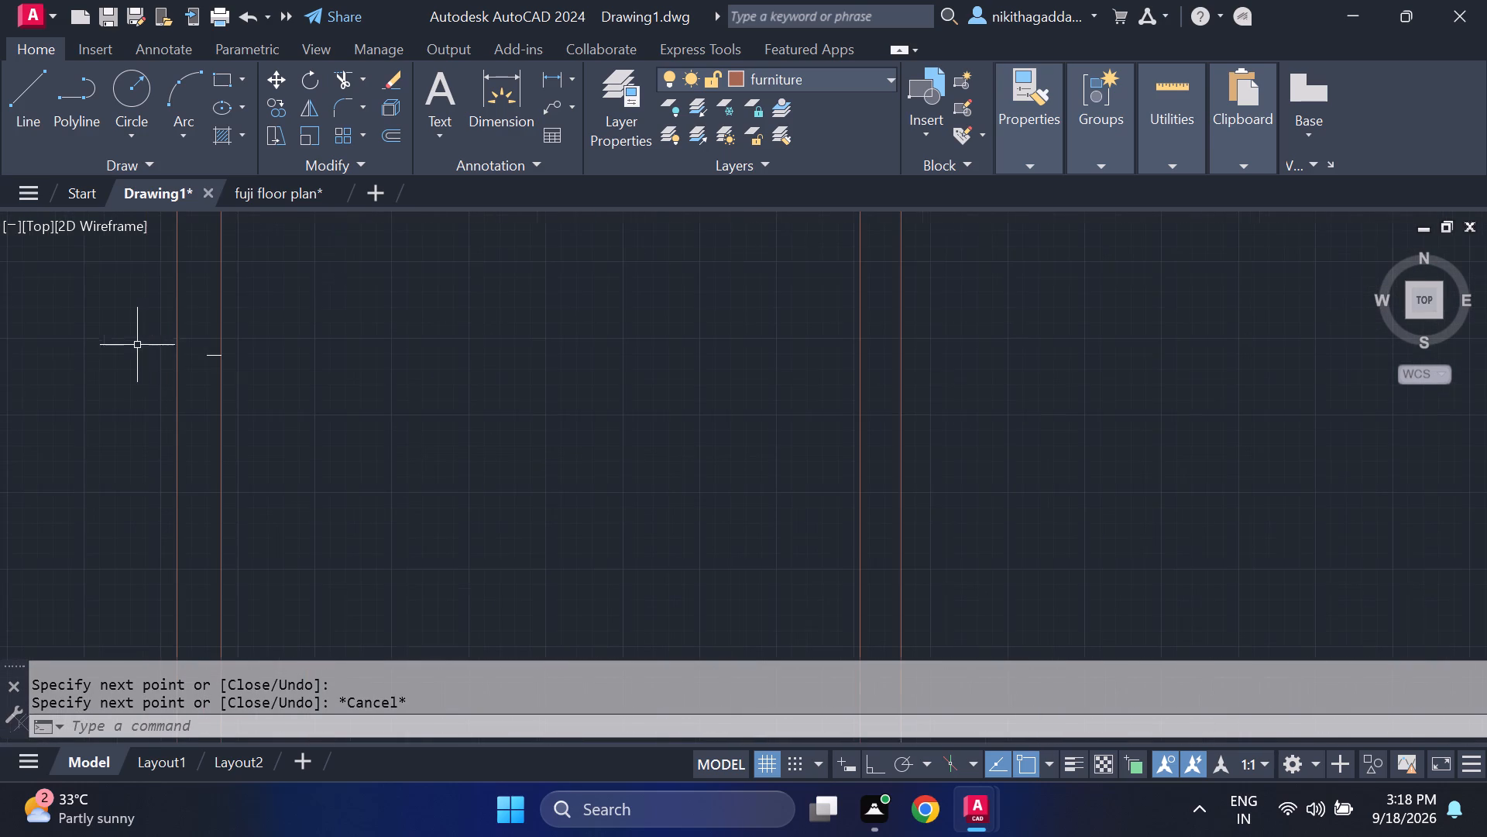
scroll(208, 356, up, 3)
click(228, 335)
click(161, 394)
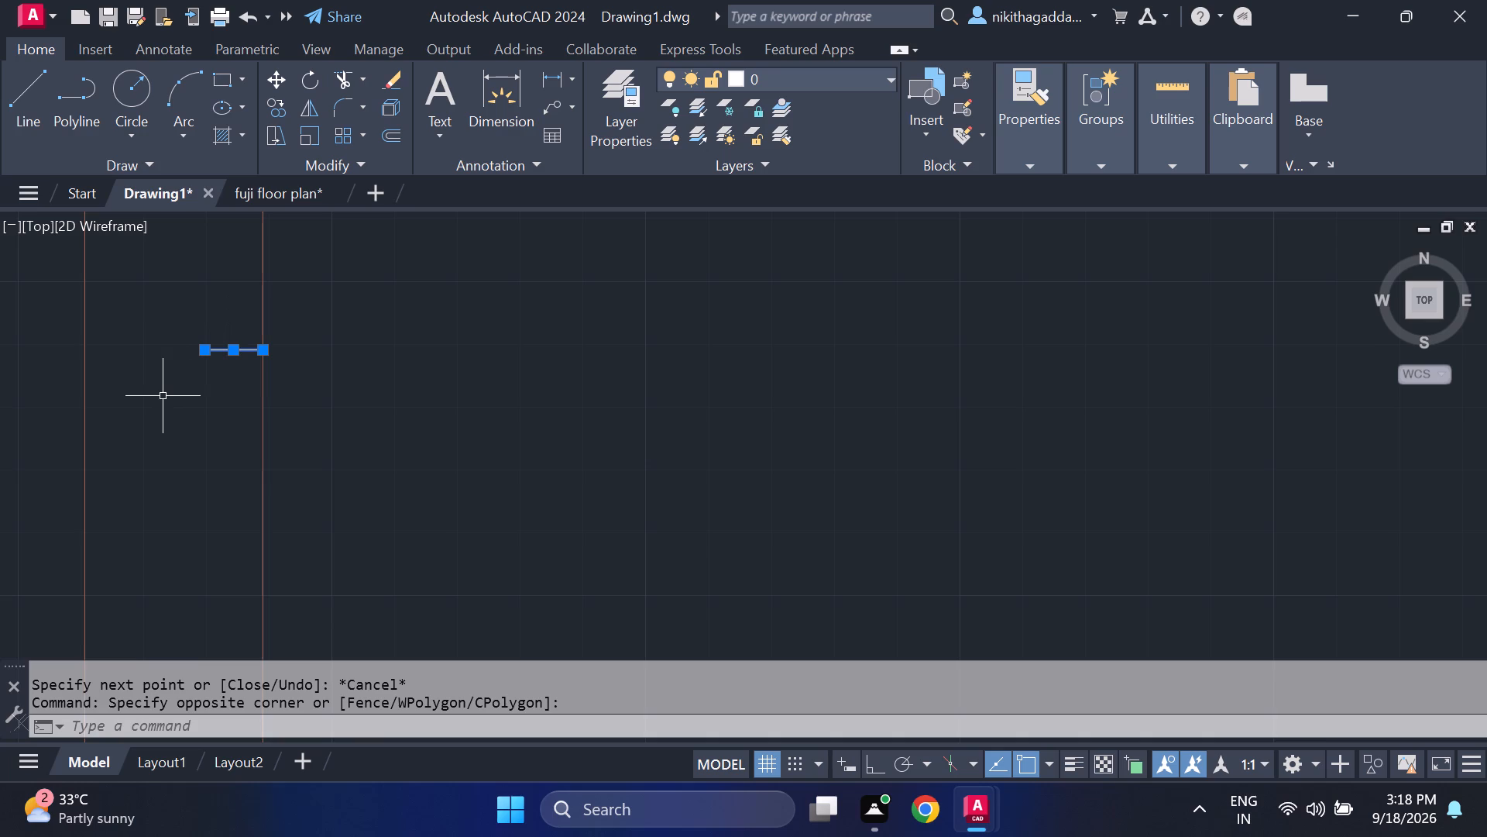
key(Delete)
Erase the layer 0 line along the coffee table's inner south edge and the tiny stray fragment beside it.
scroll(496, 363, down, 5)
scroll(606, 548, up, 3)
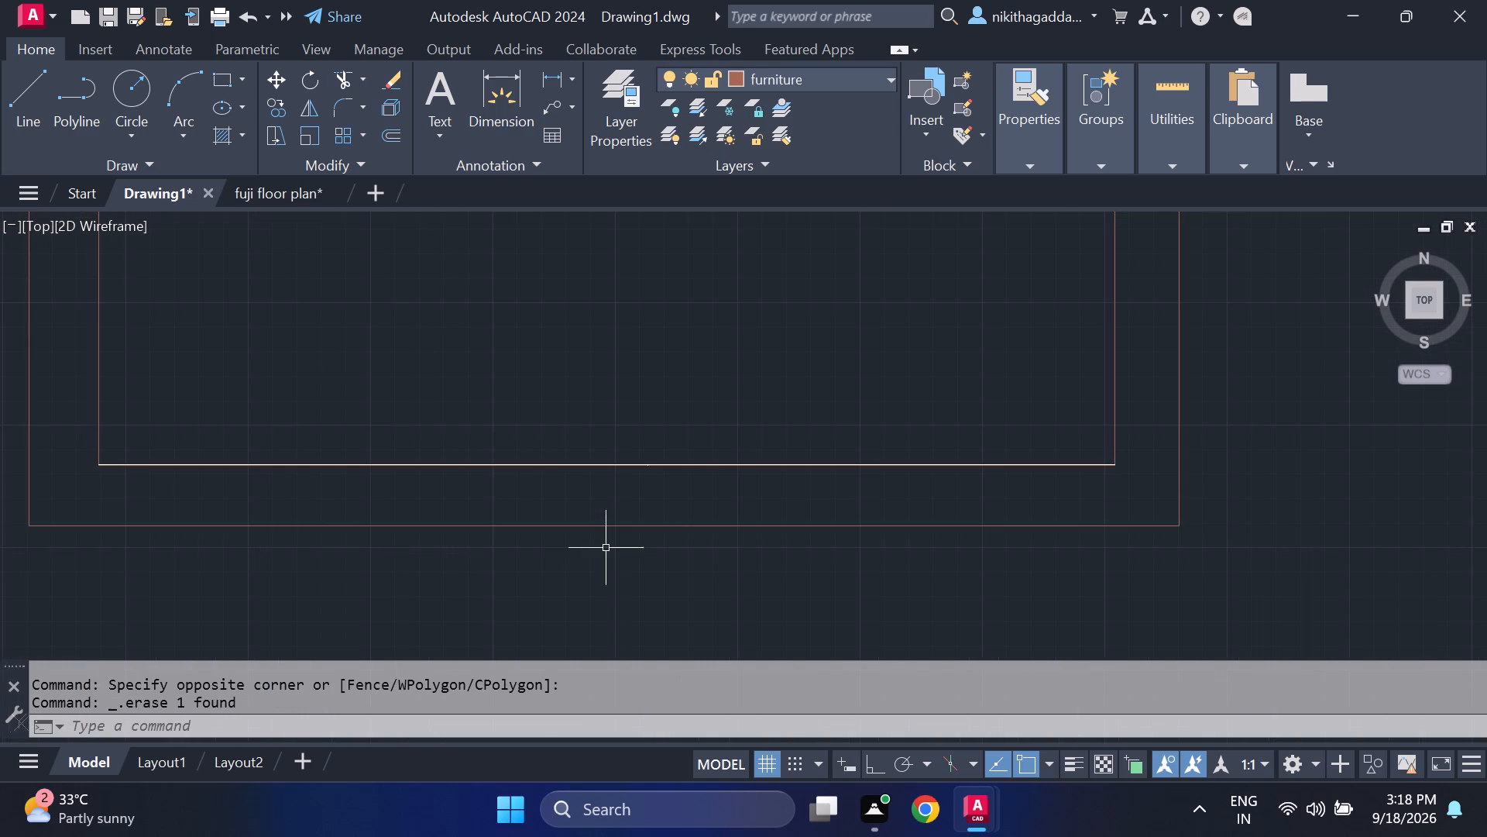
click(601, 466)
key(Delete)
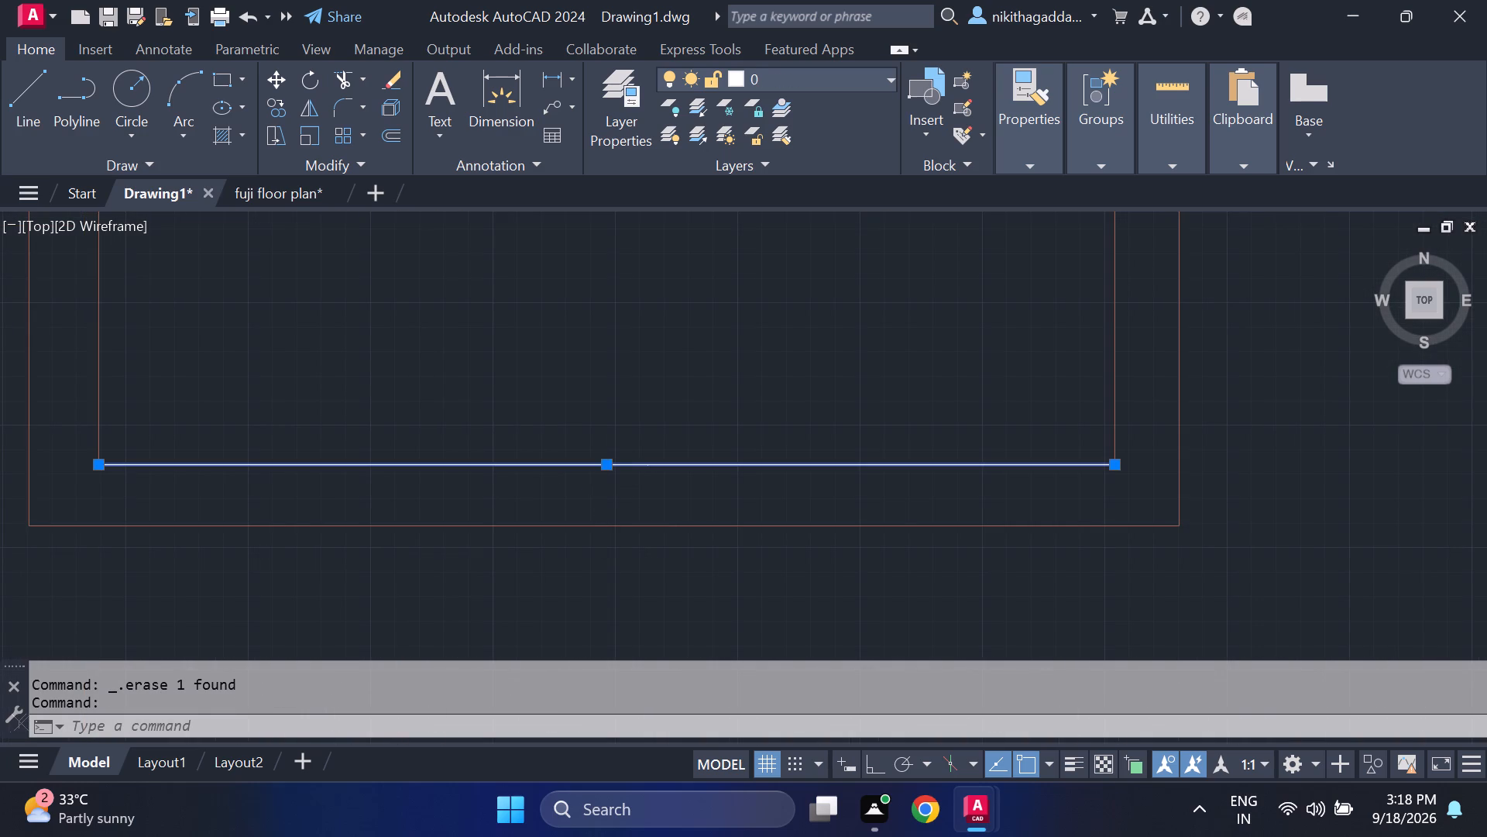
scroll(589, 464, down, 3)
scroll(612, 456, up, 4)
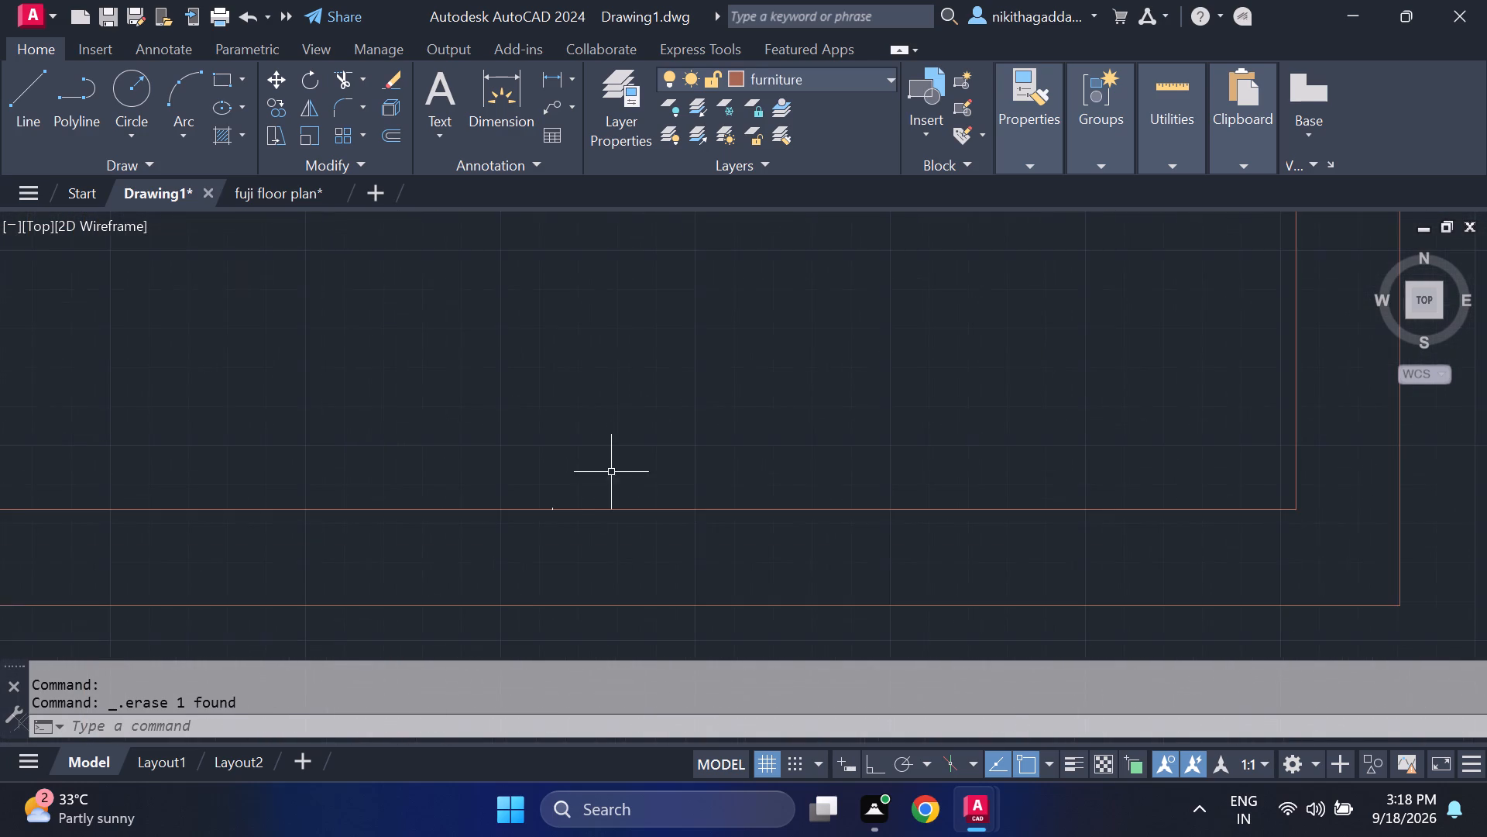
scroll(561, 513, up, 7)
click(524, 491)
click(403, 515)
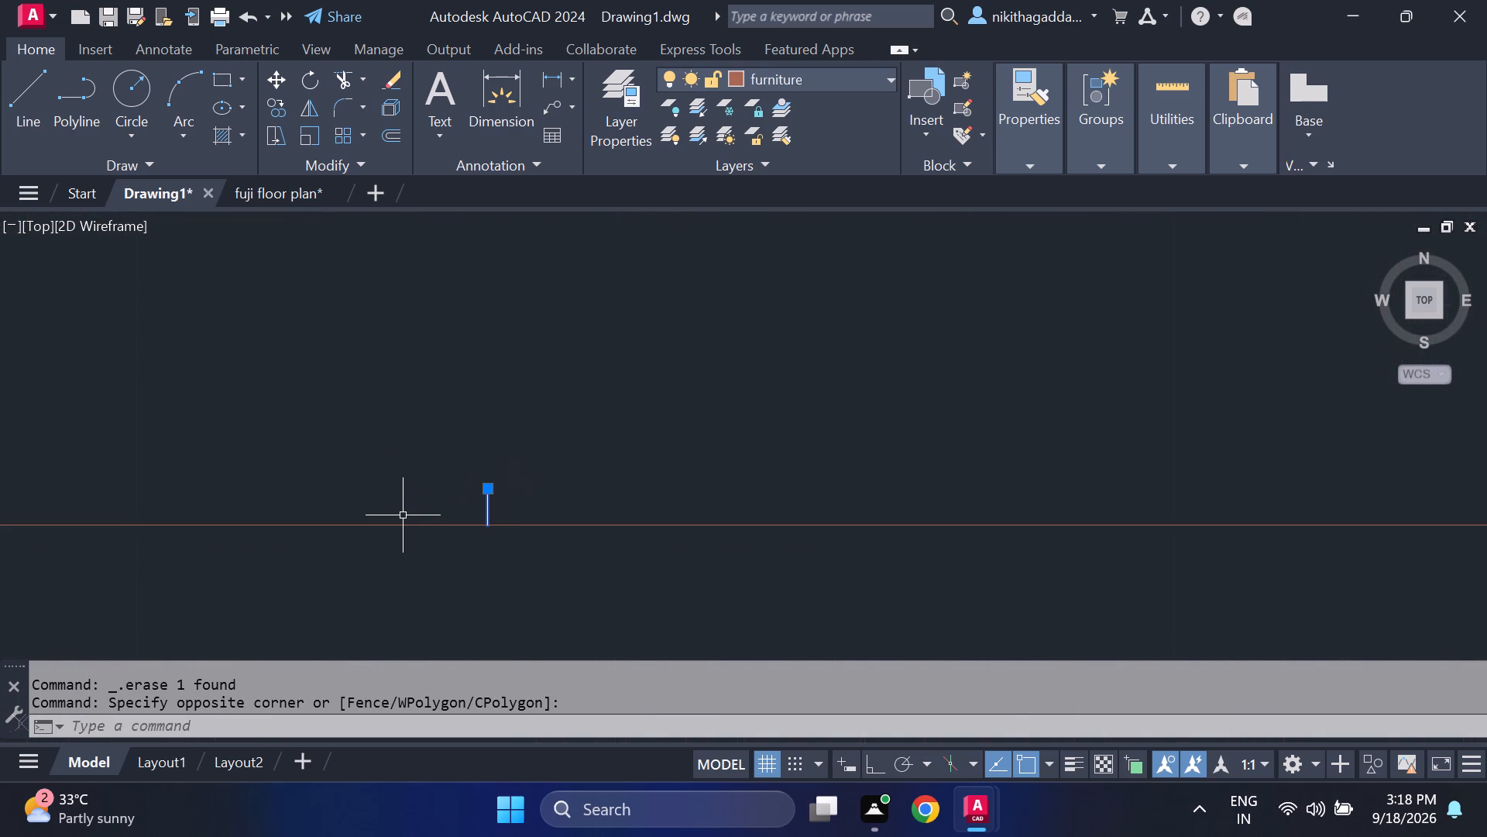
key(Delete)
Move the spare living-room set (two sofas, side table and coffee table) into the plan's living area beside the west outer wall.
scroll(404, 513, down, 12)
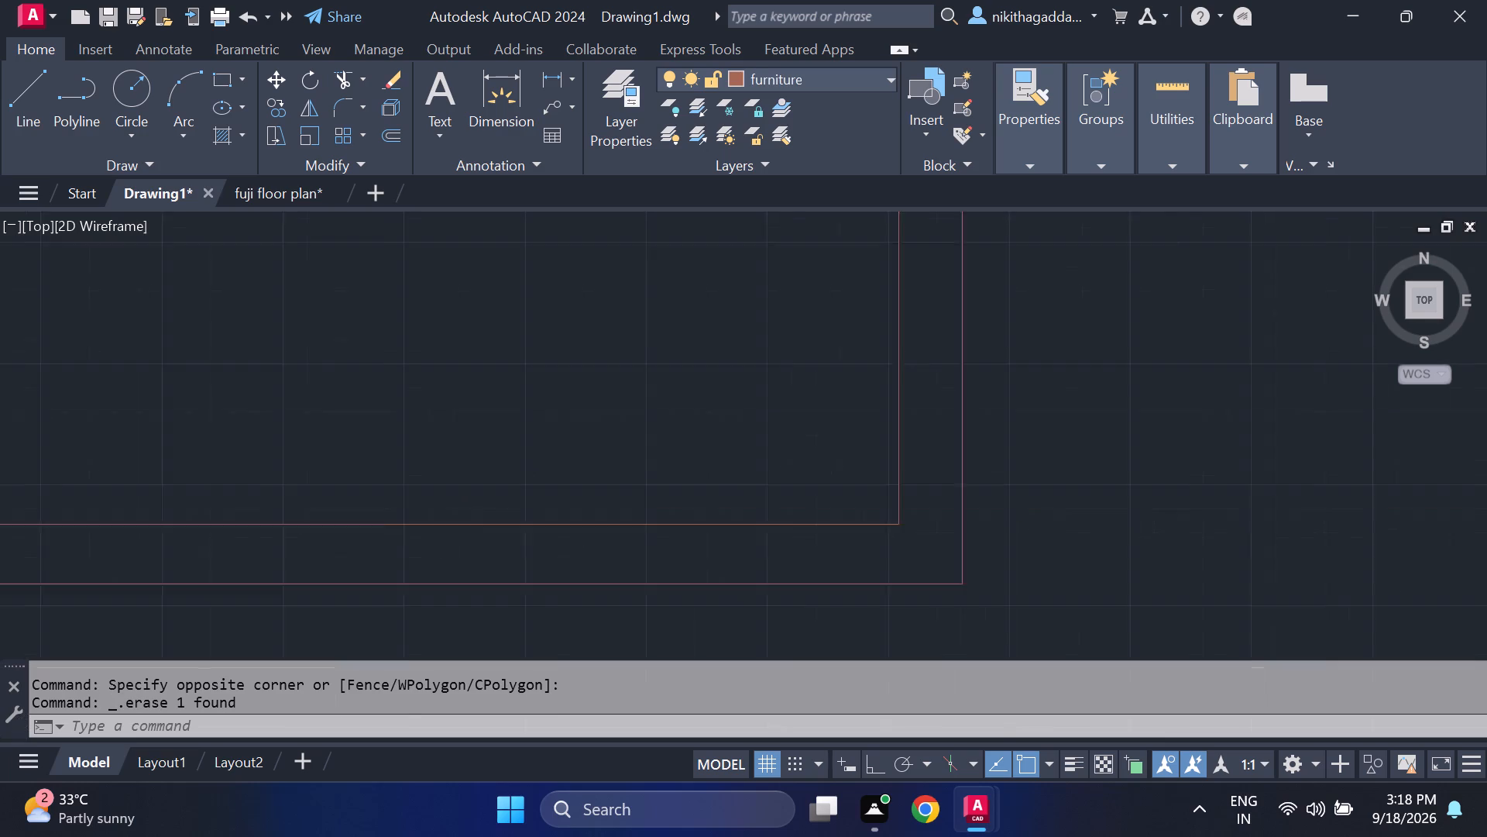
scroll(464, 536, down, 5)
scroll(488, 505, up, 2)
click(524, 312)
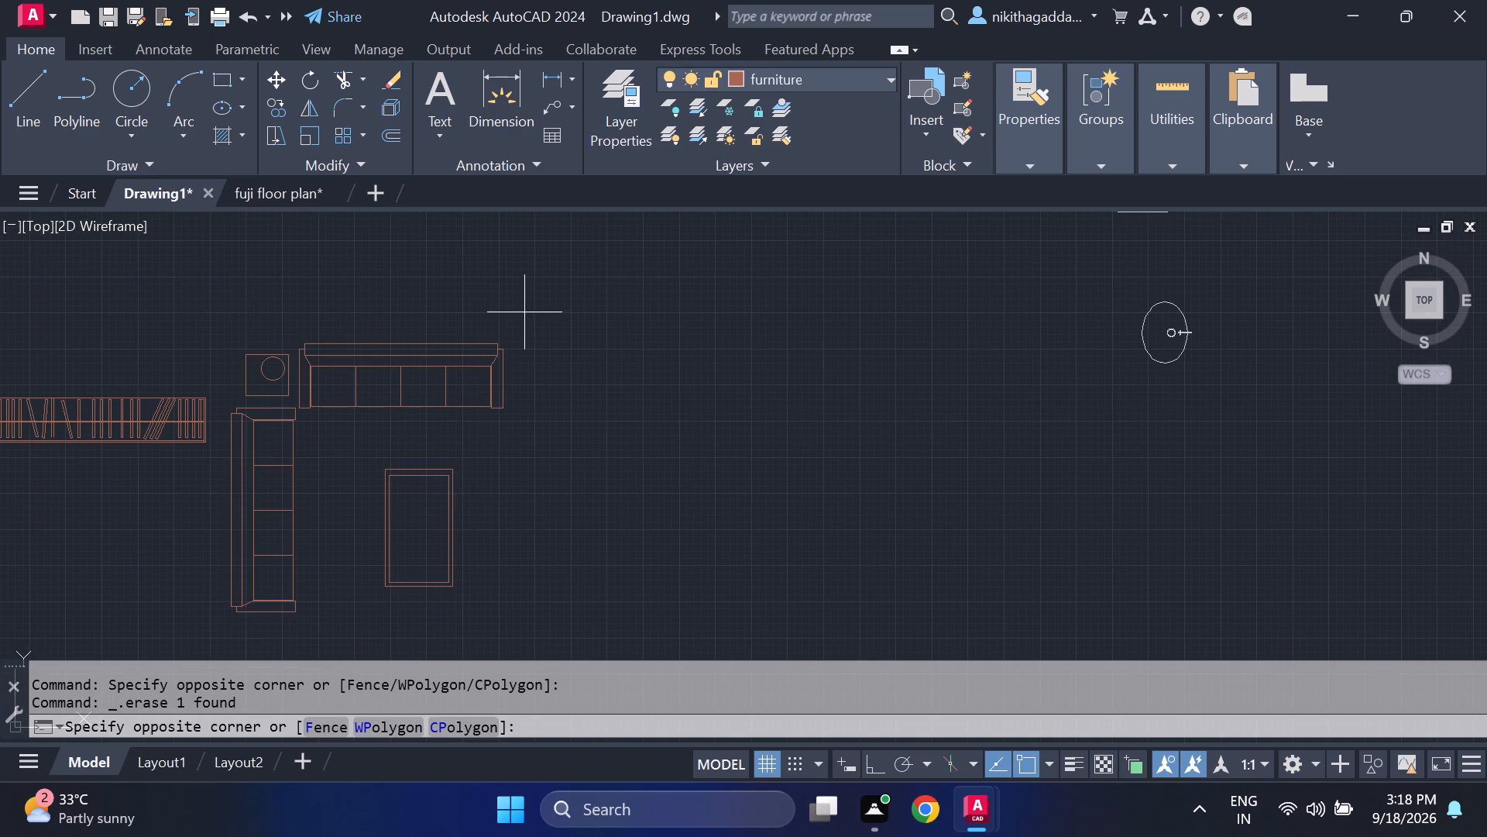
click(228, 615)
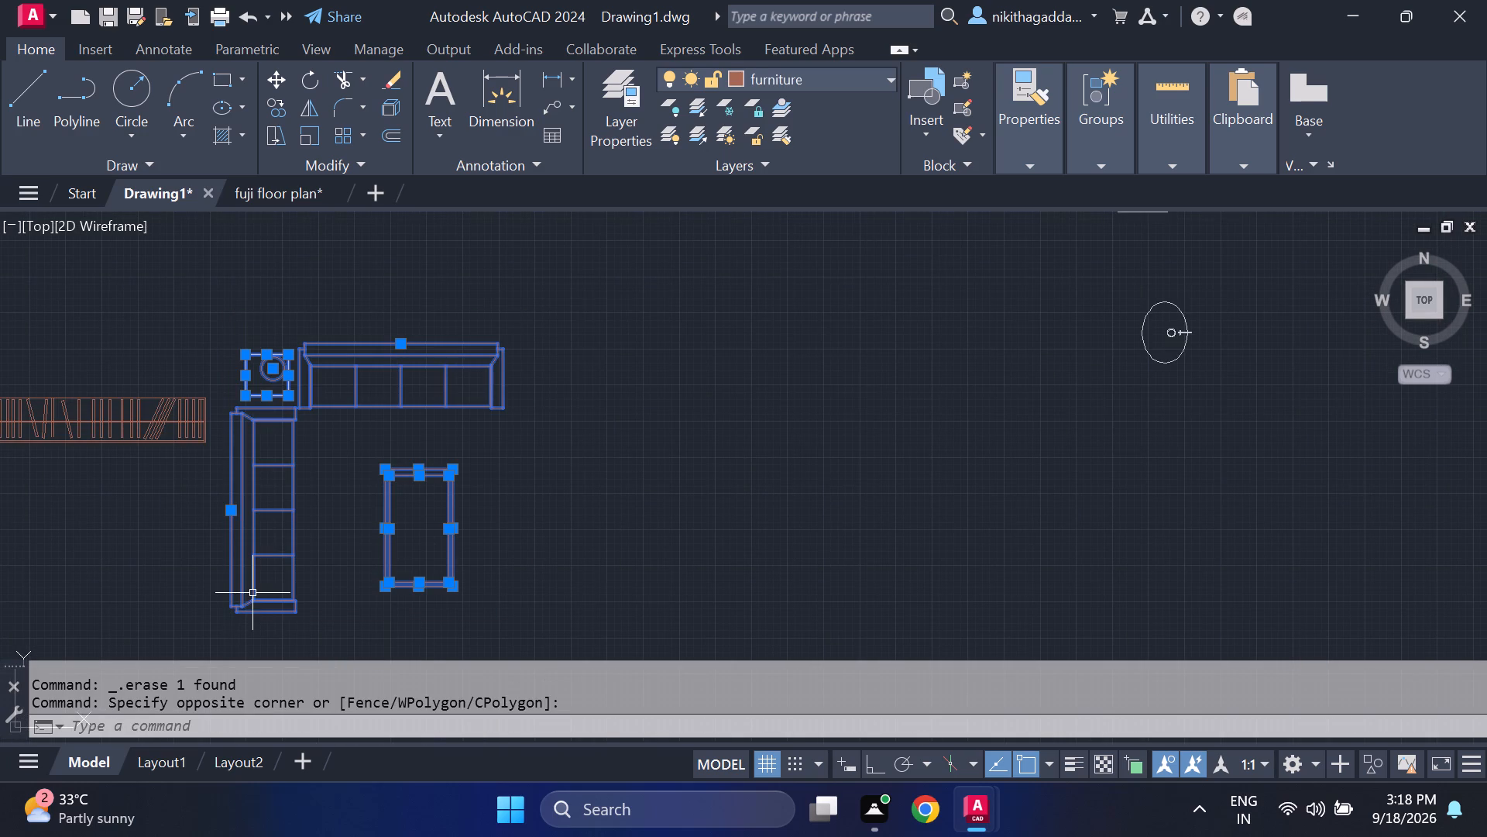
key(m)
key(Return)
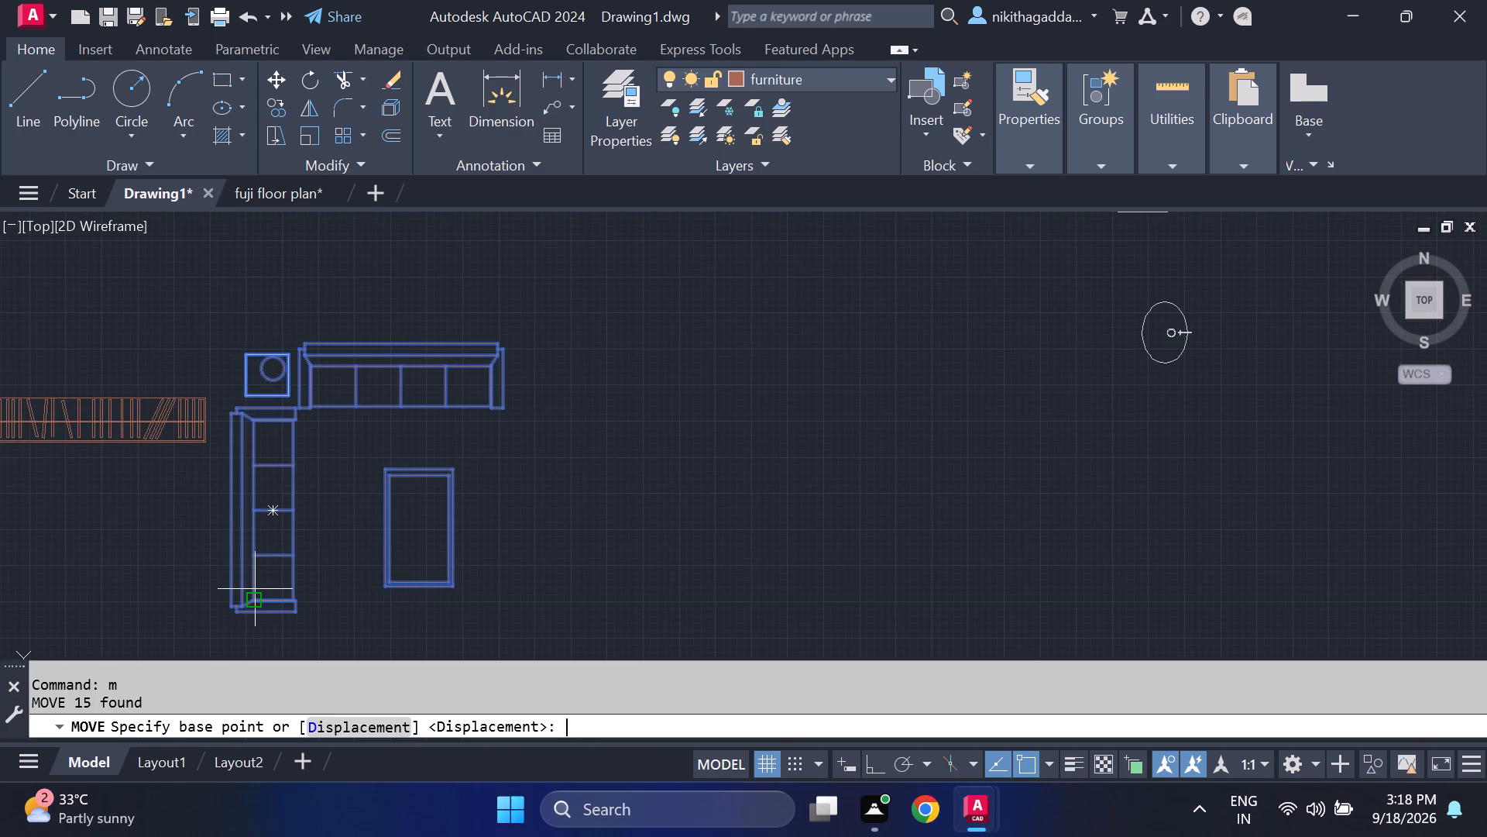
click(273, 507)
scroll(677, 515, down, 2)
middle_drag(691, 515, 170, 296)
key(F8)
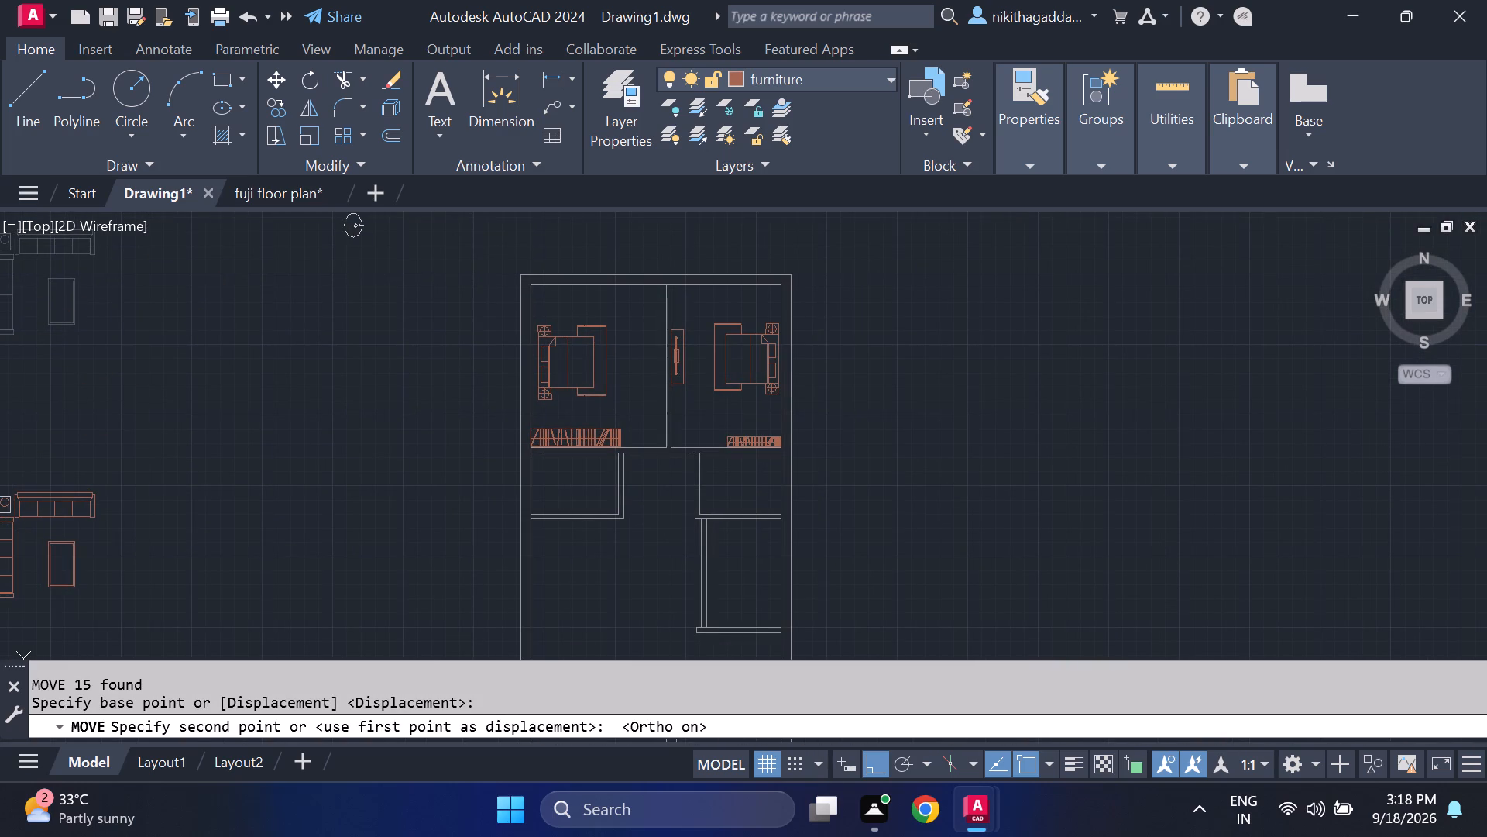
key(F8)
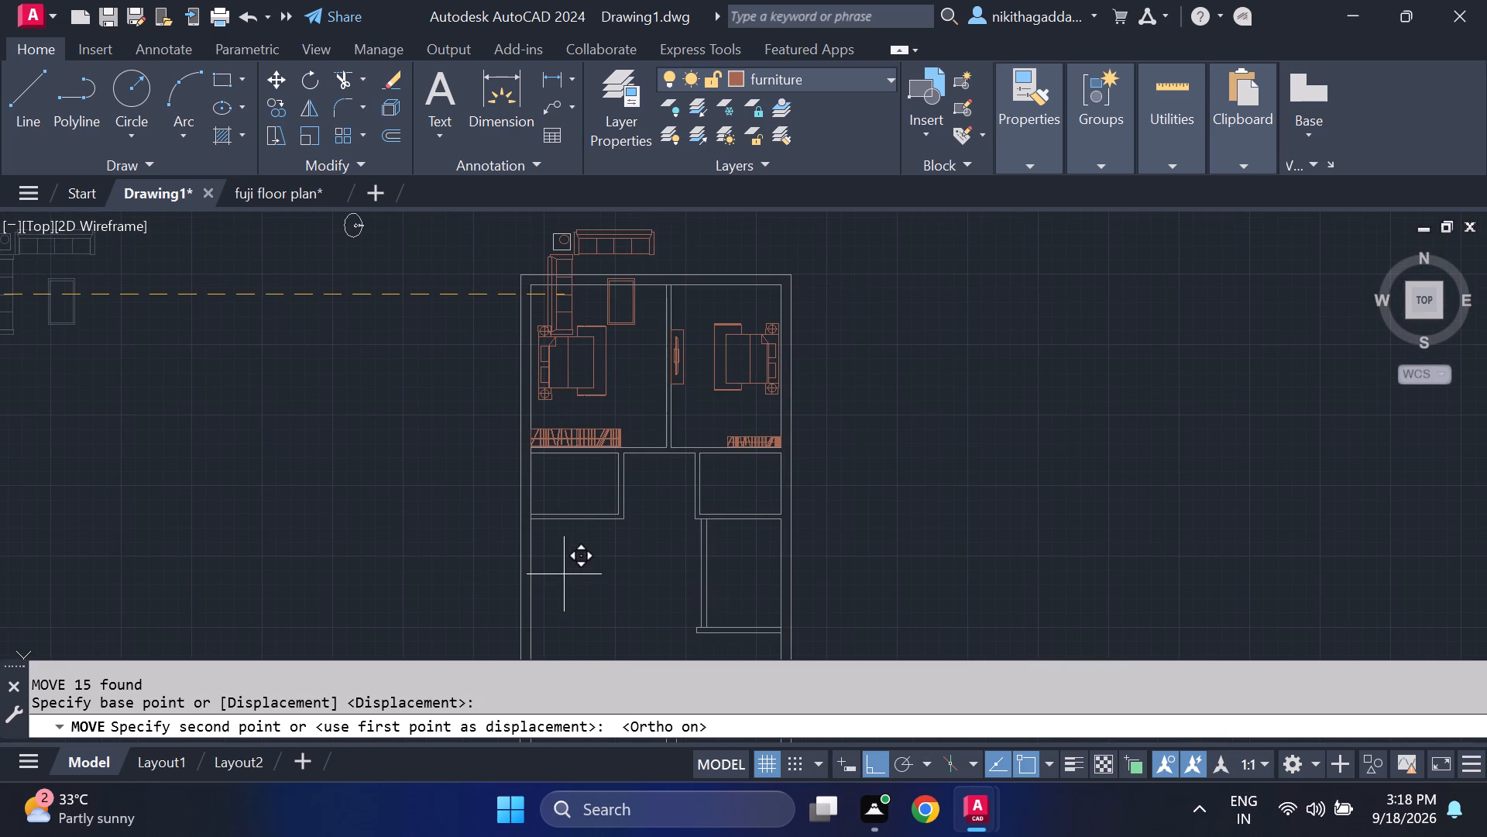
middle_drag(562, 599, 526, 475)
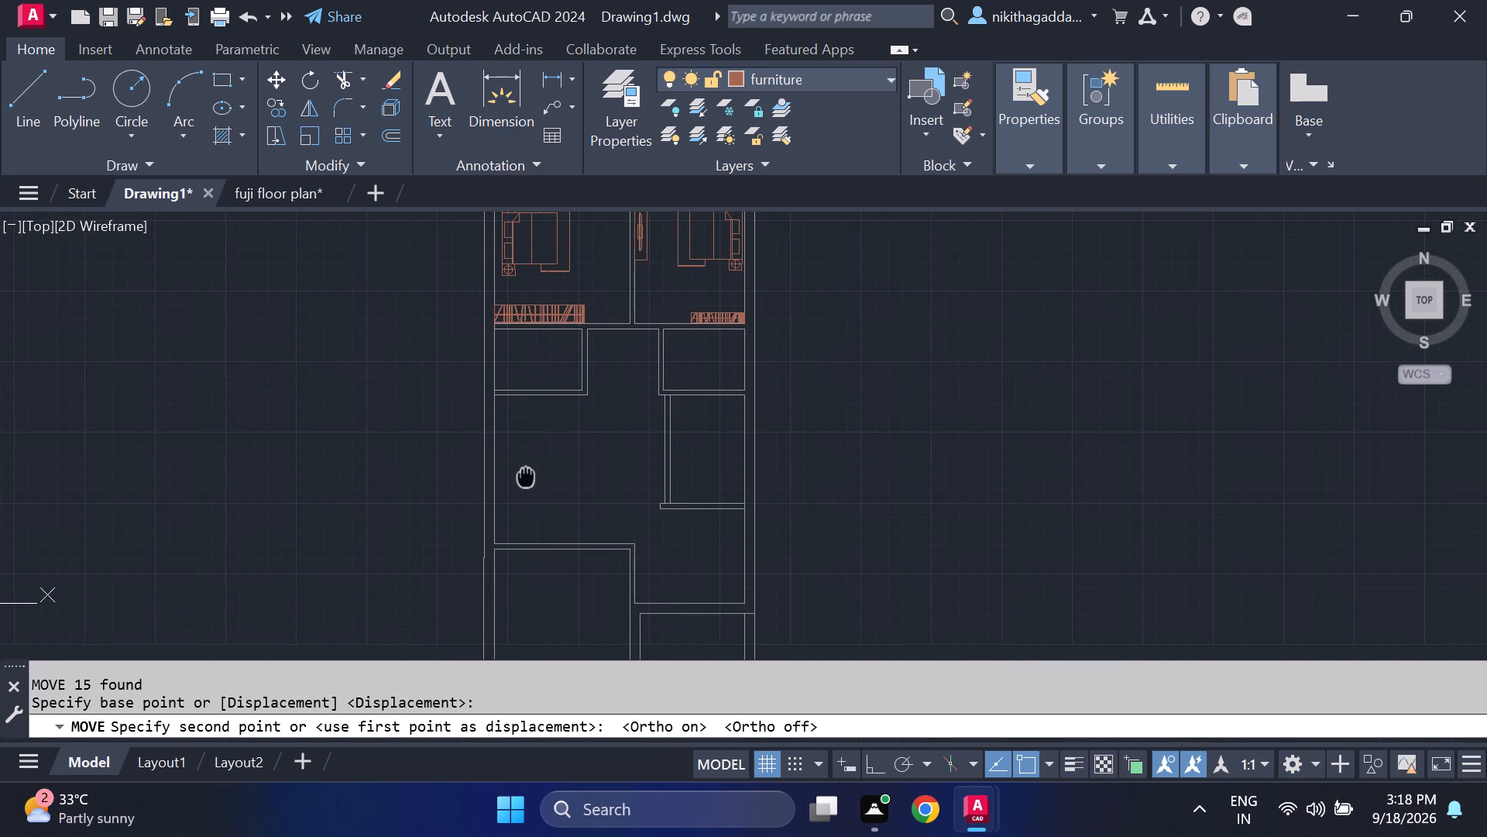
scroll(536, 459, up, 2)
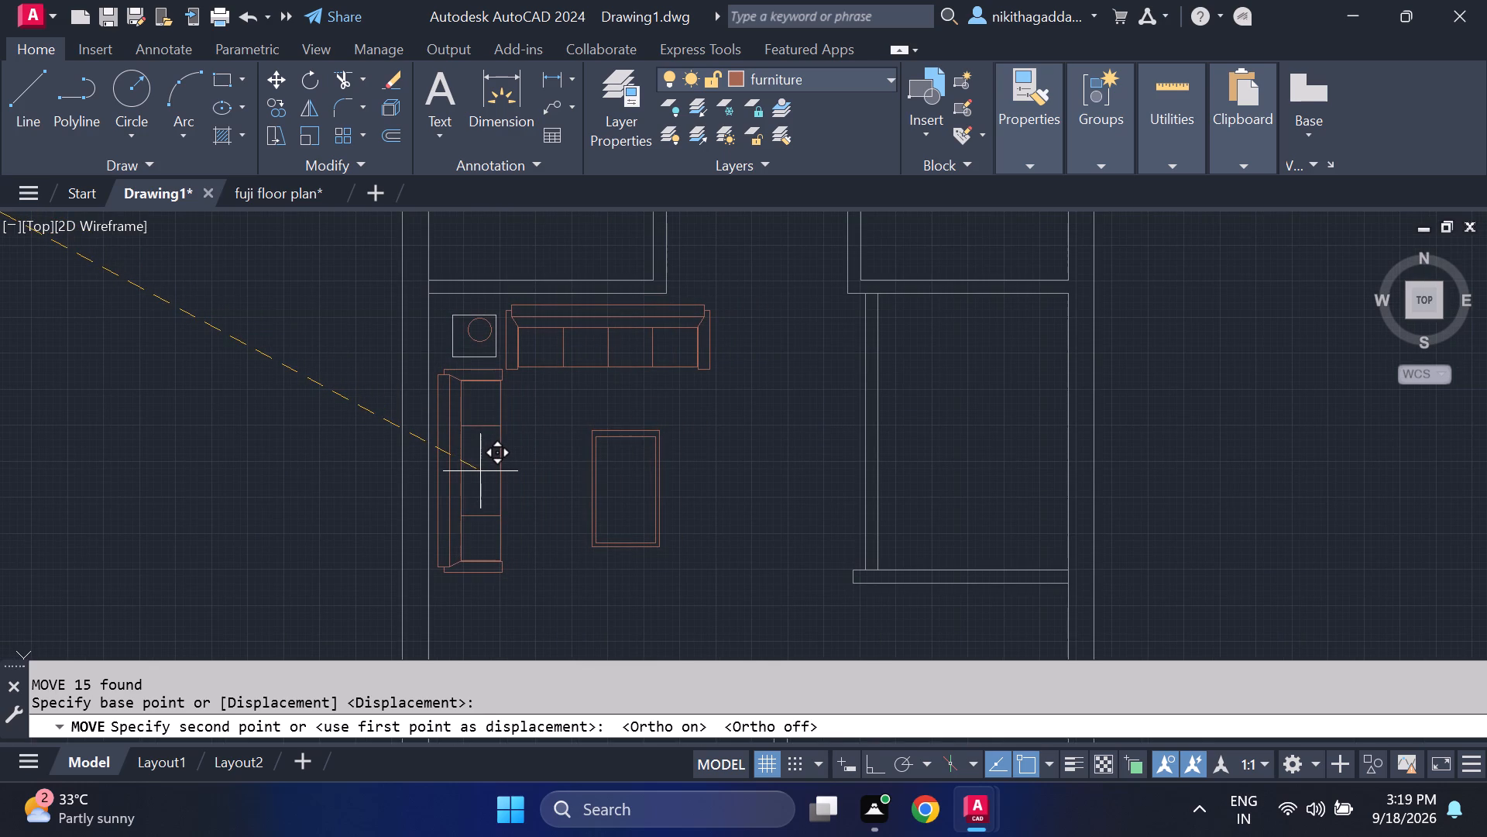
click(480, 471)
Erase the horizontal sofa on the north side of the living area.
scroll(561, 472, down, 3)
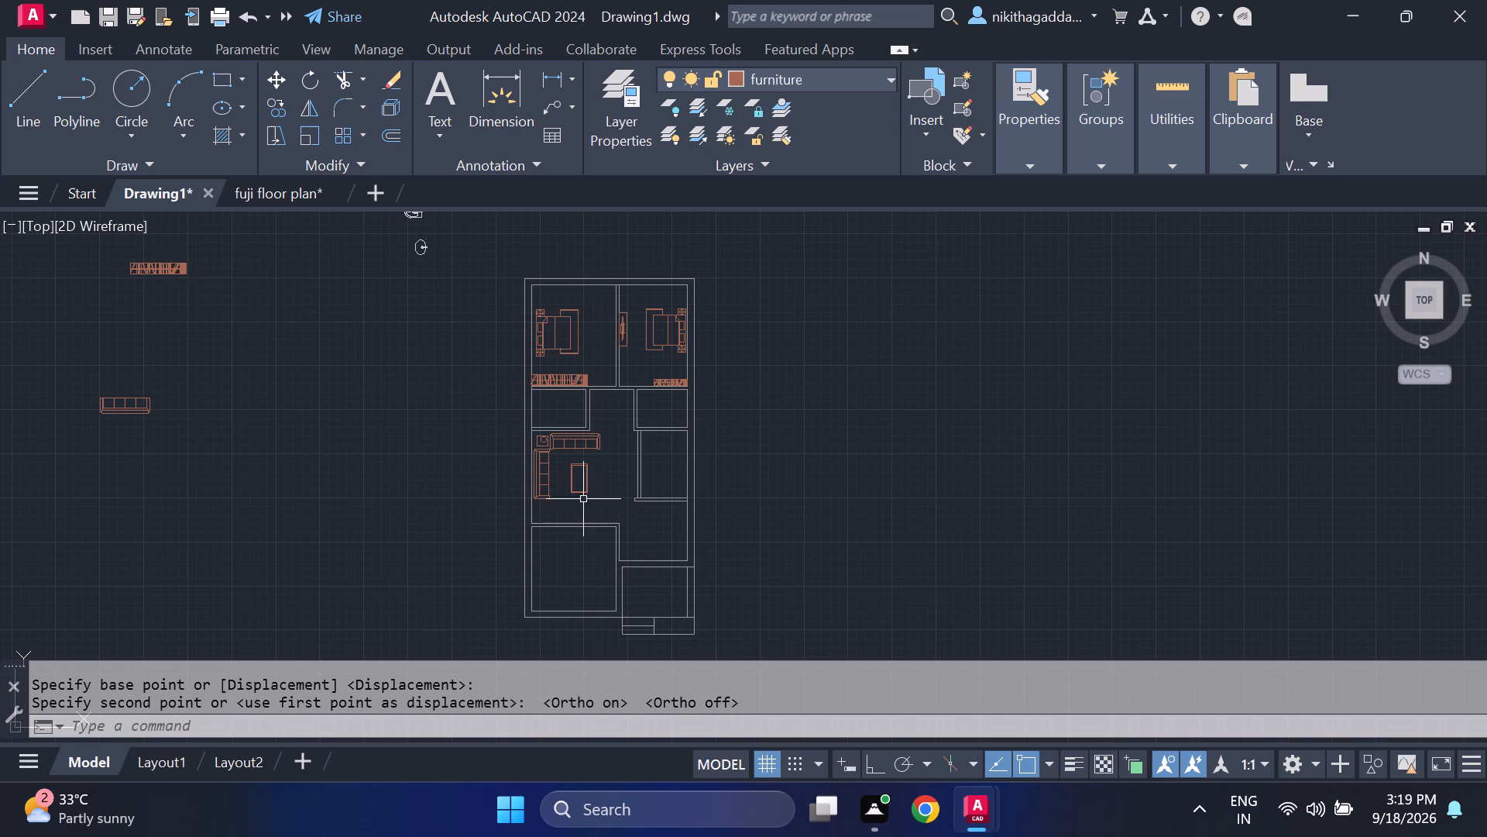
scroll(586, 428, up, 3)
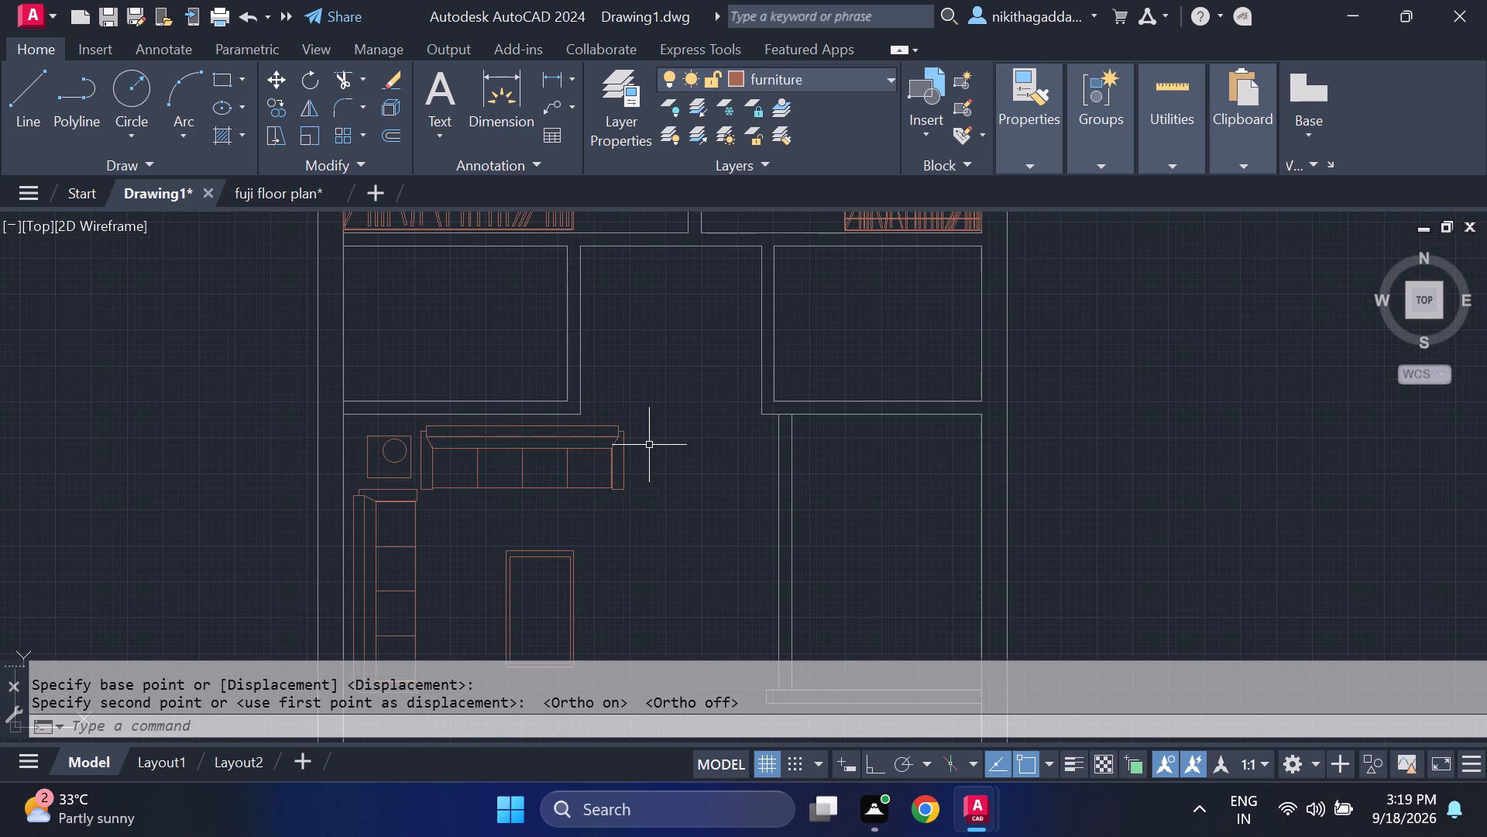
drag(651, 444, 640, 448)
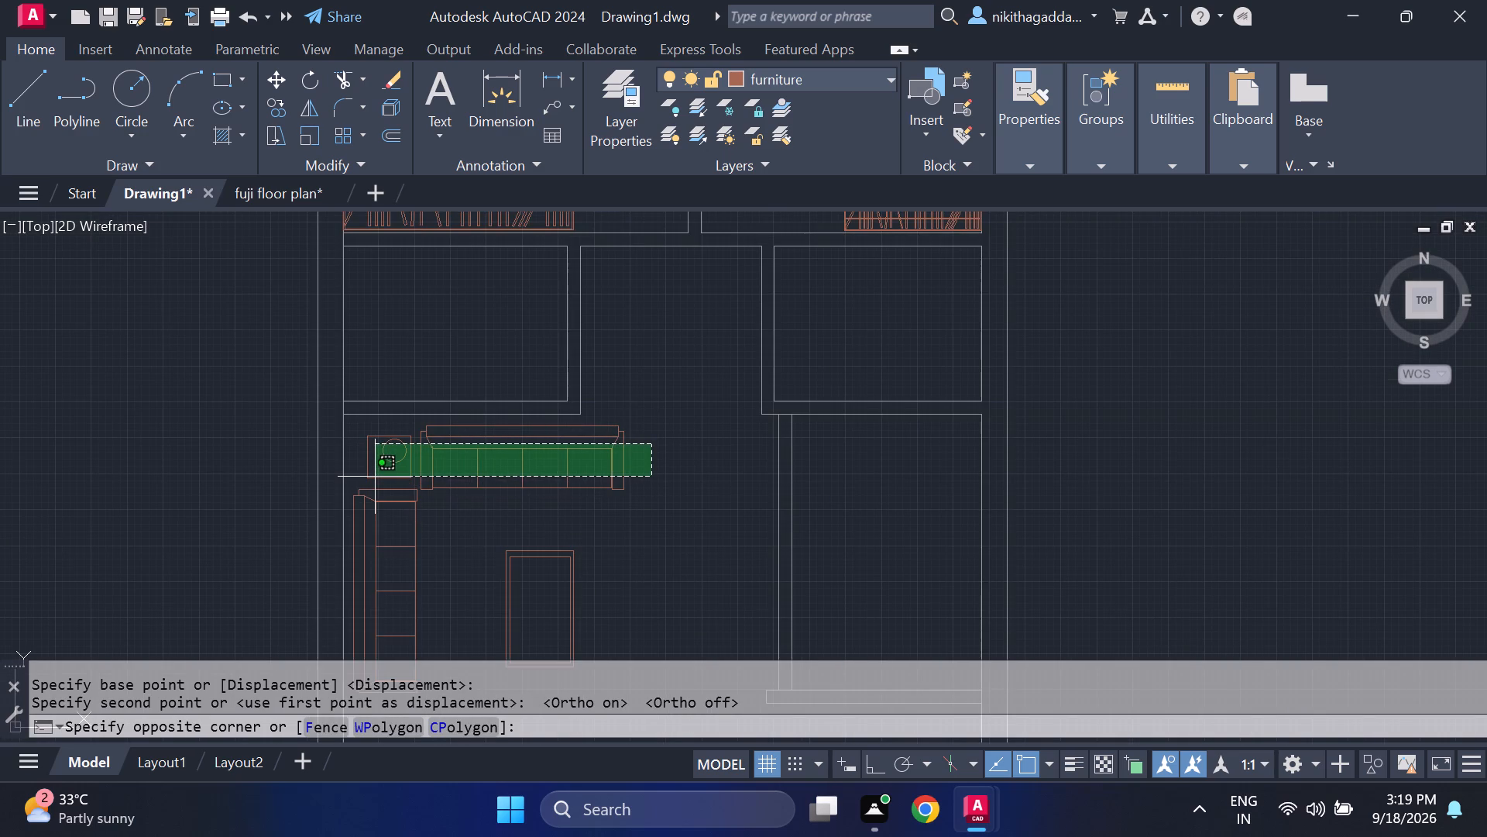
click(441, 518)
key(Delete)
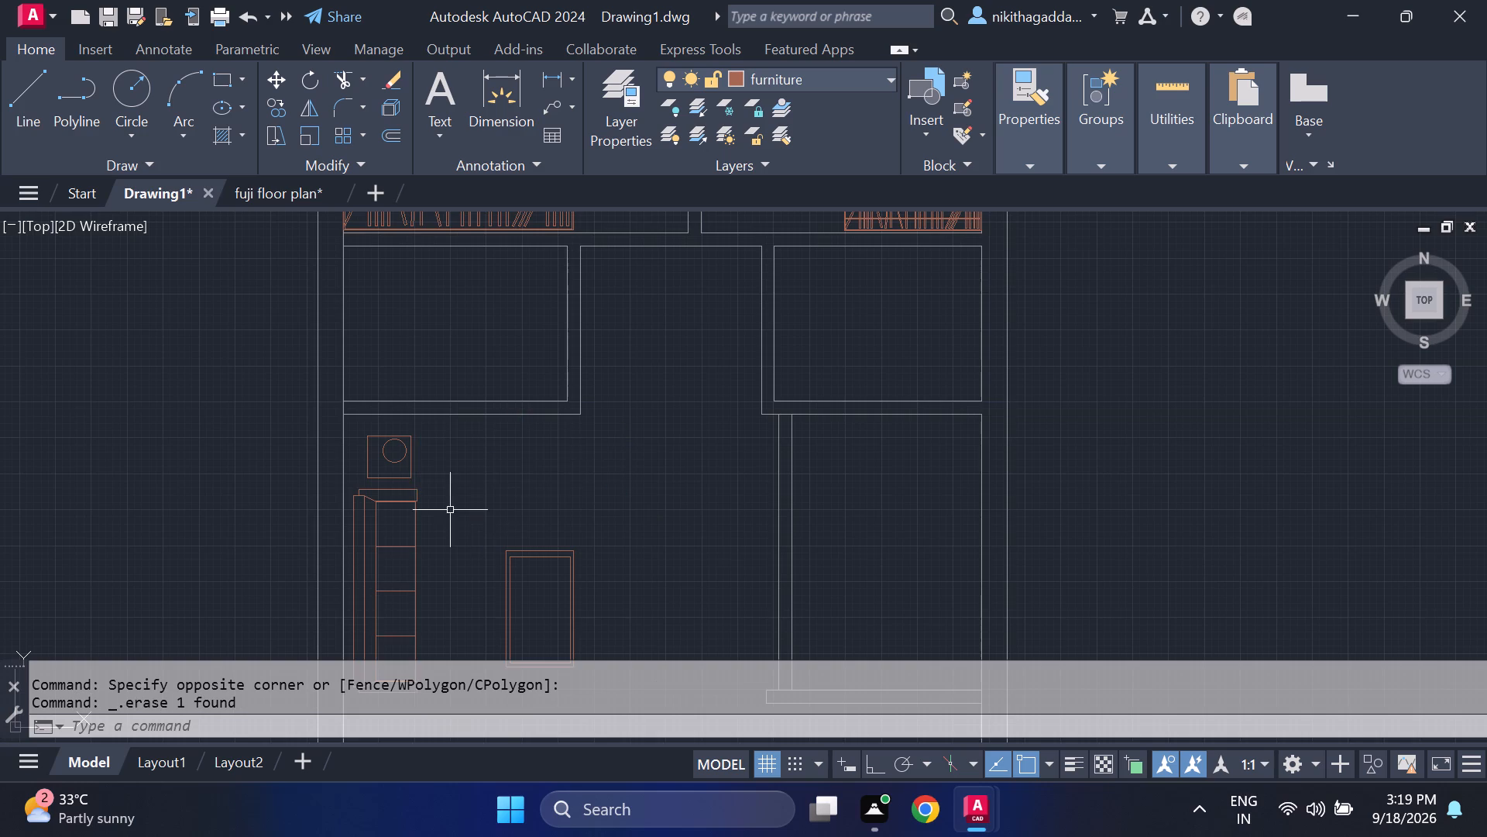
Open the 50'X90' GROUND FLOOR PLAN drawing from Documents and check it for reusable content.
scroll(486, 496, down, 3)
middle_drag(211, 556, 273, 466)
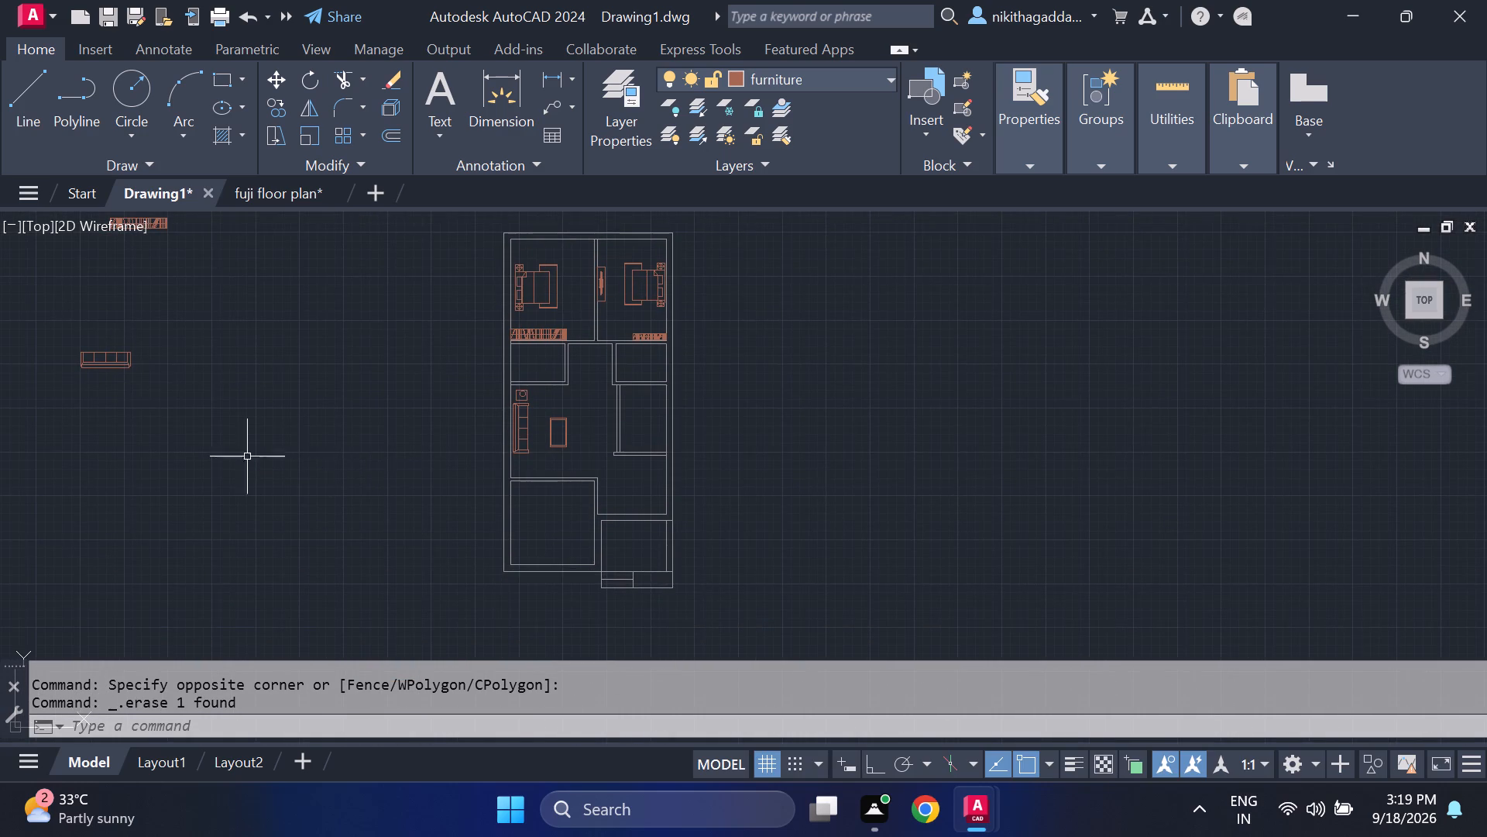
middle_drag(148, 456, 383, 549)
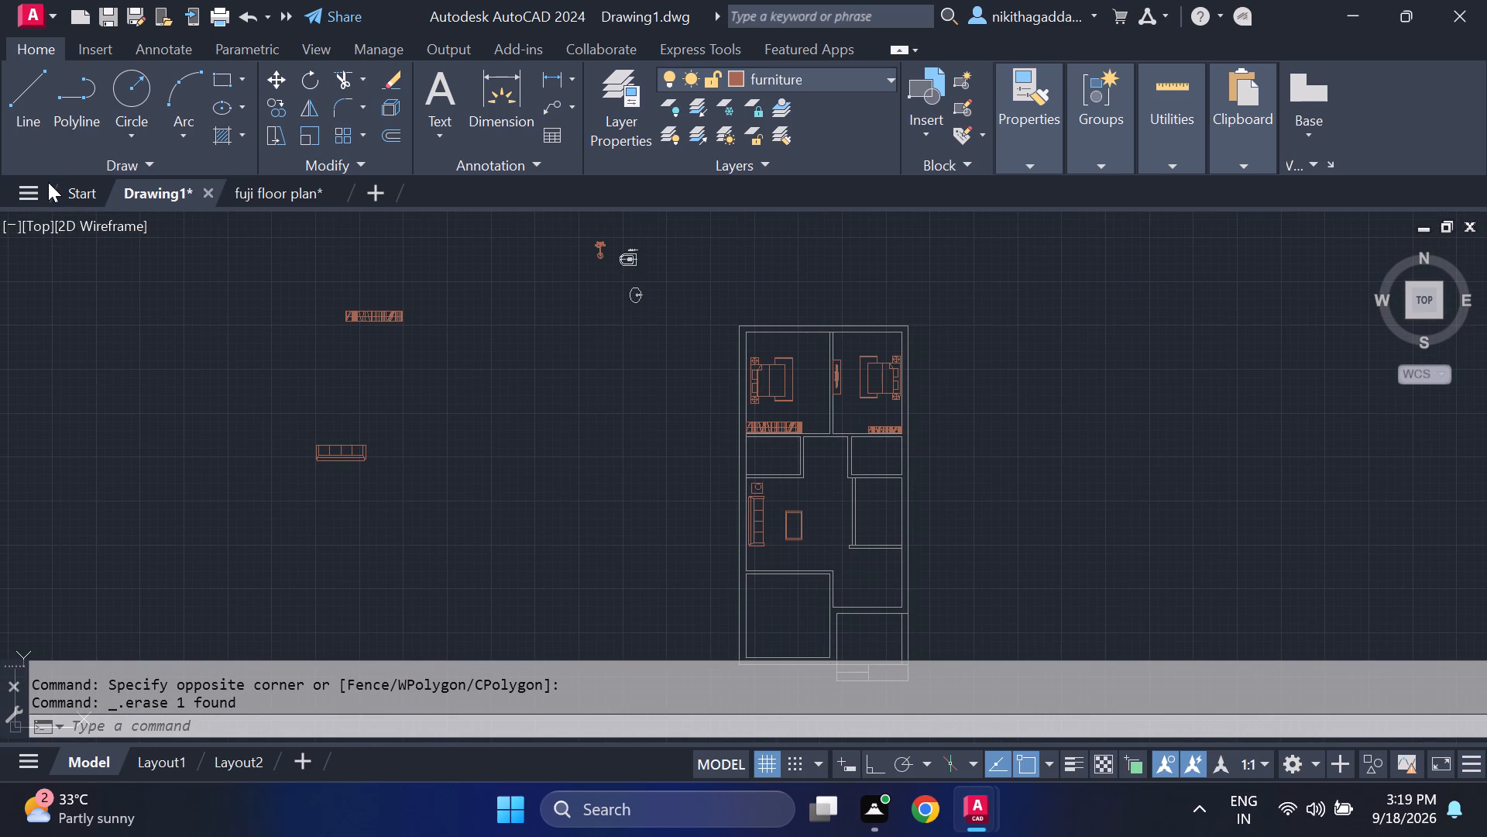
click(42, 187)
click(133, 410)
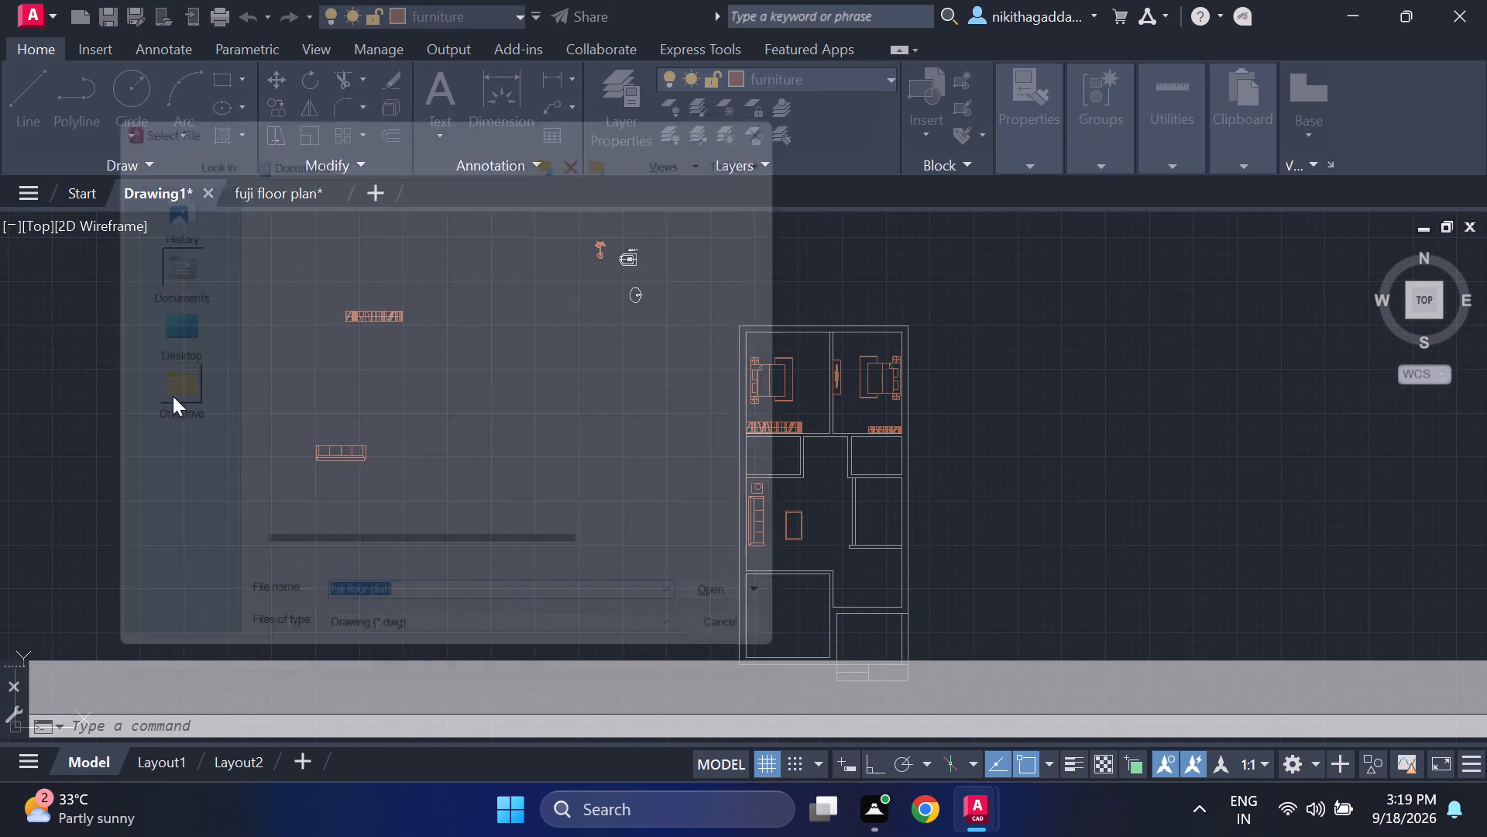
scroll(350, 438, down, 3)
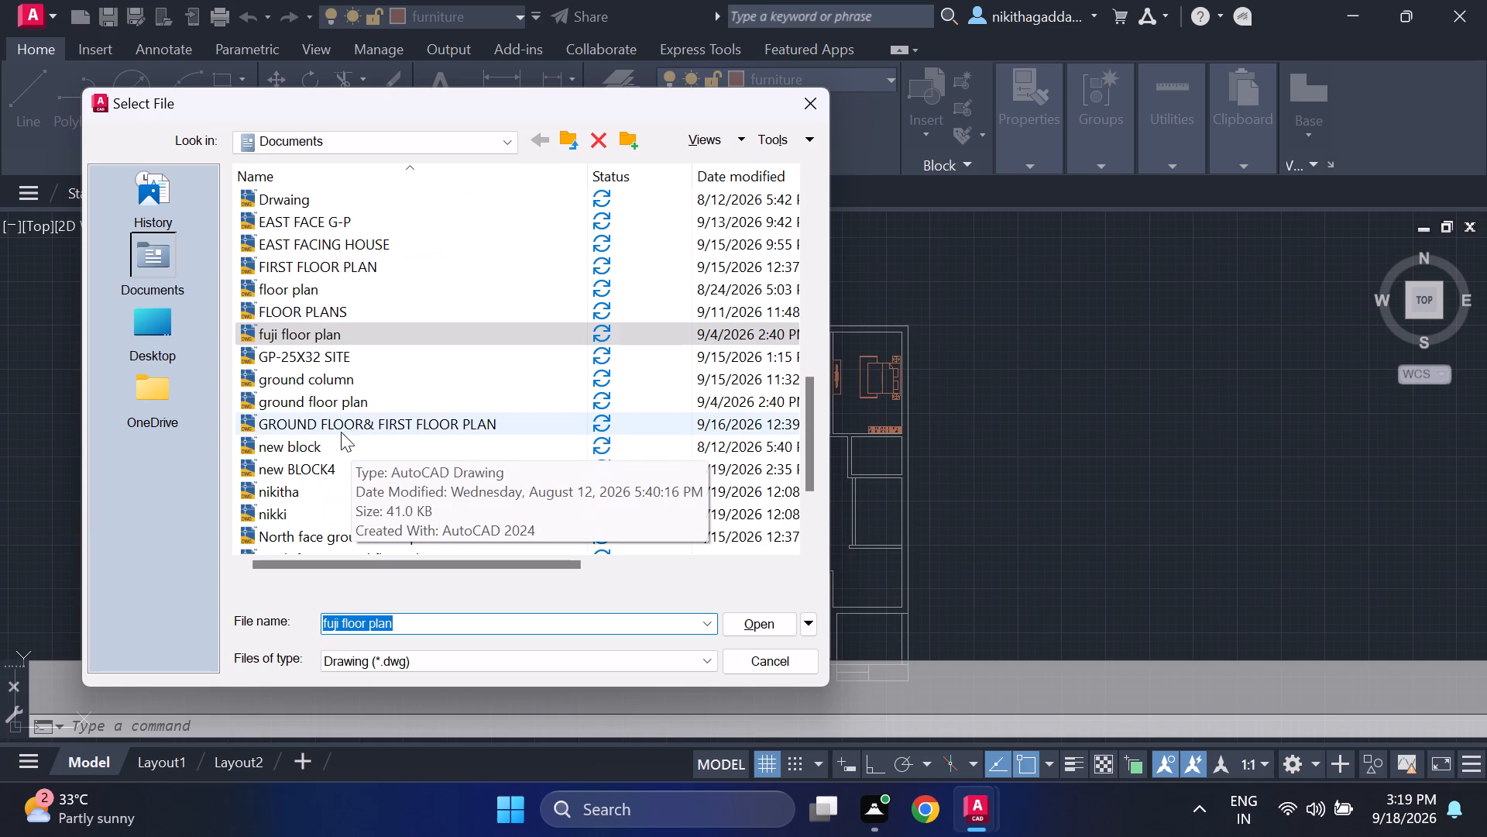
scroll(338, 407, up, 4)
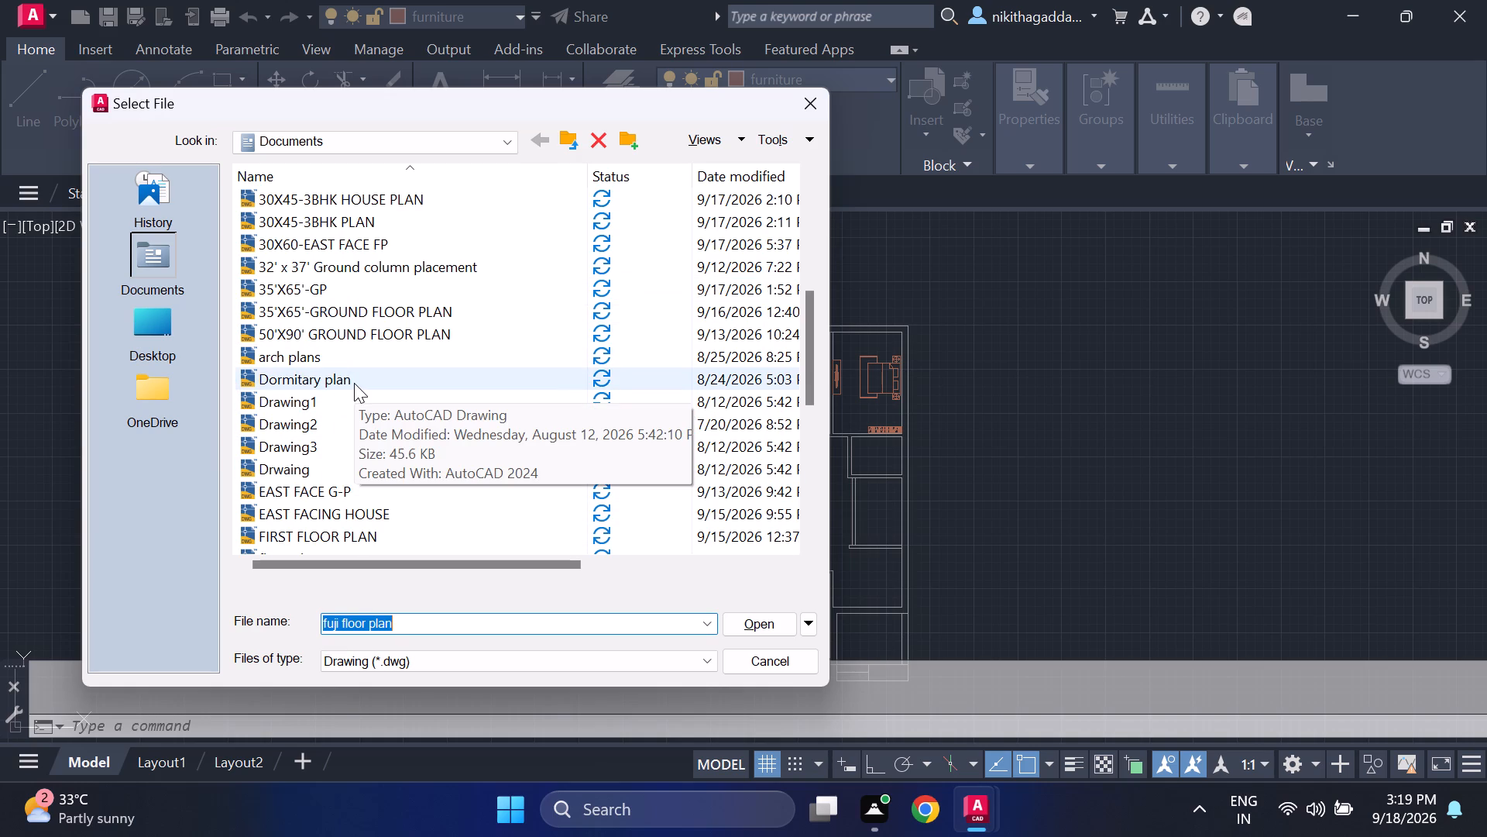
scroll(378, 361, up, 1)
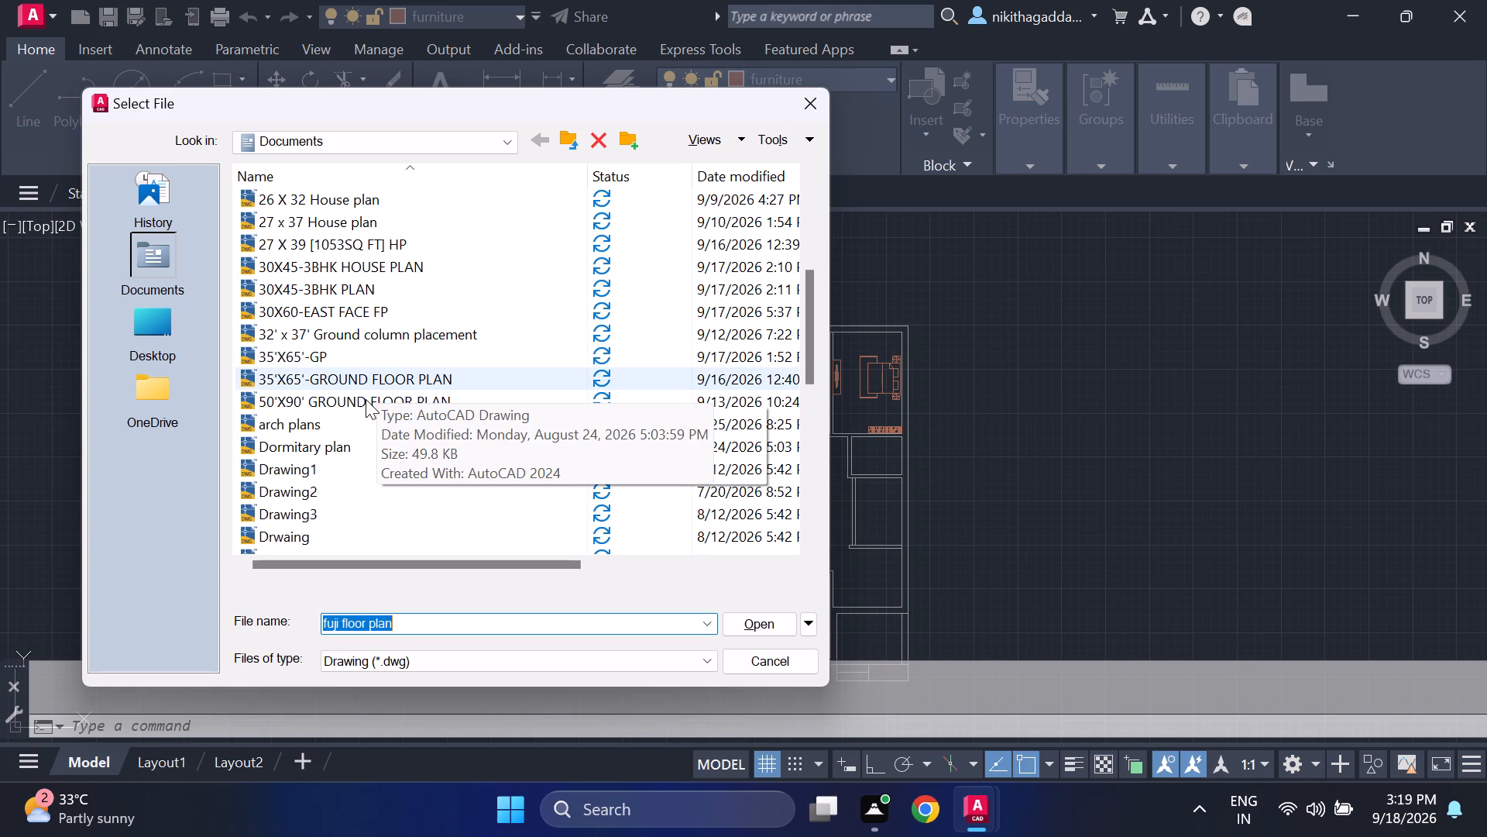
click(365, 399)
click(763, 618)
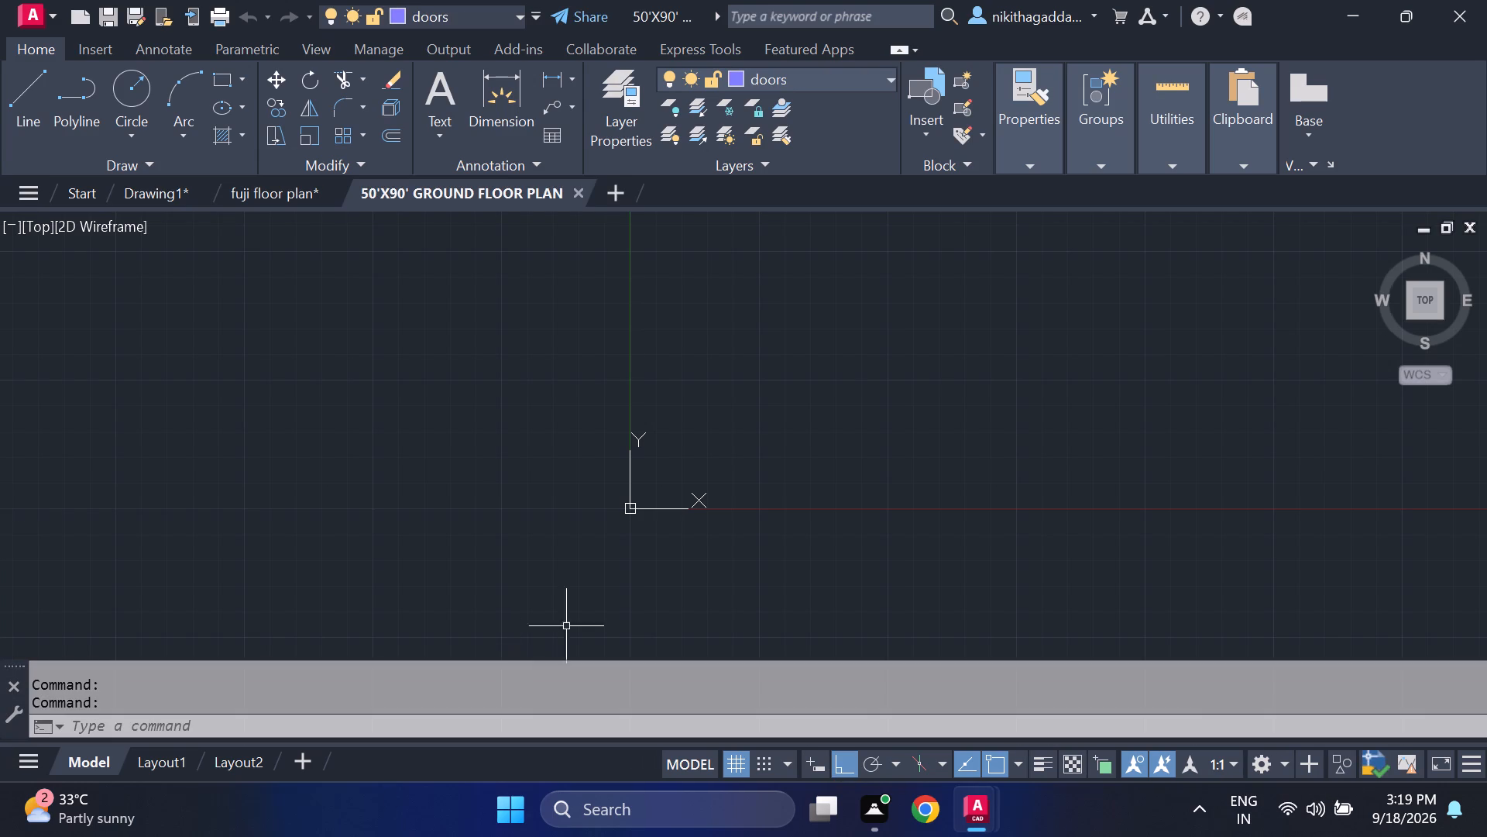
scroll(675, 584, down, 5)
scroll(265, 438, down, 3)
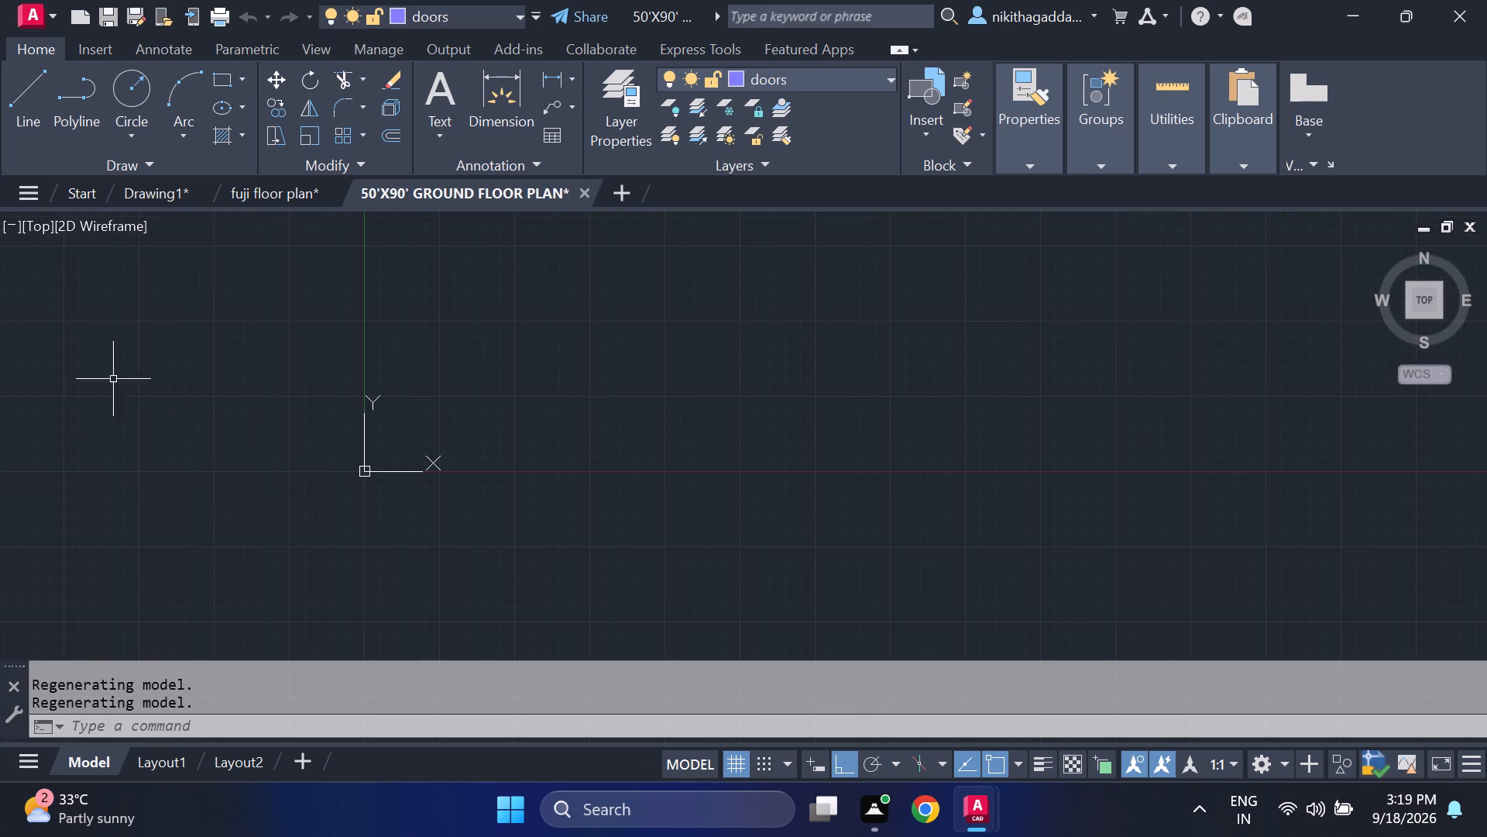
Open the 27 x 37 House plan drawing from Documents.
click(30, 190)
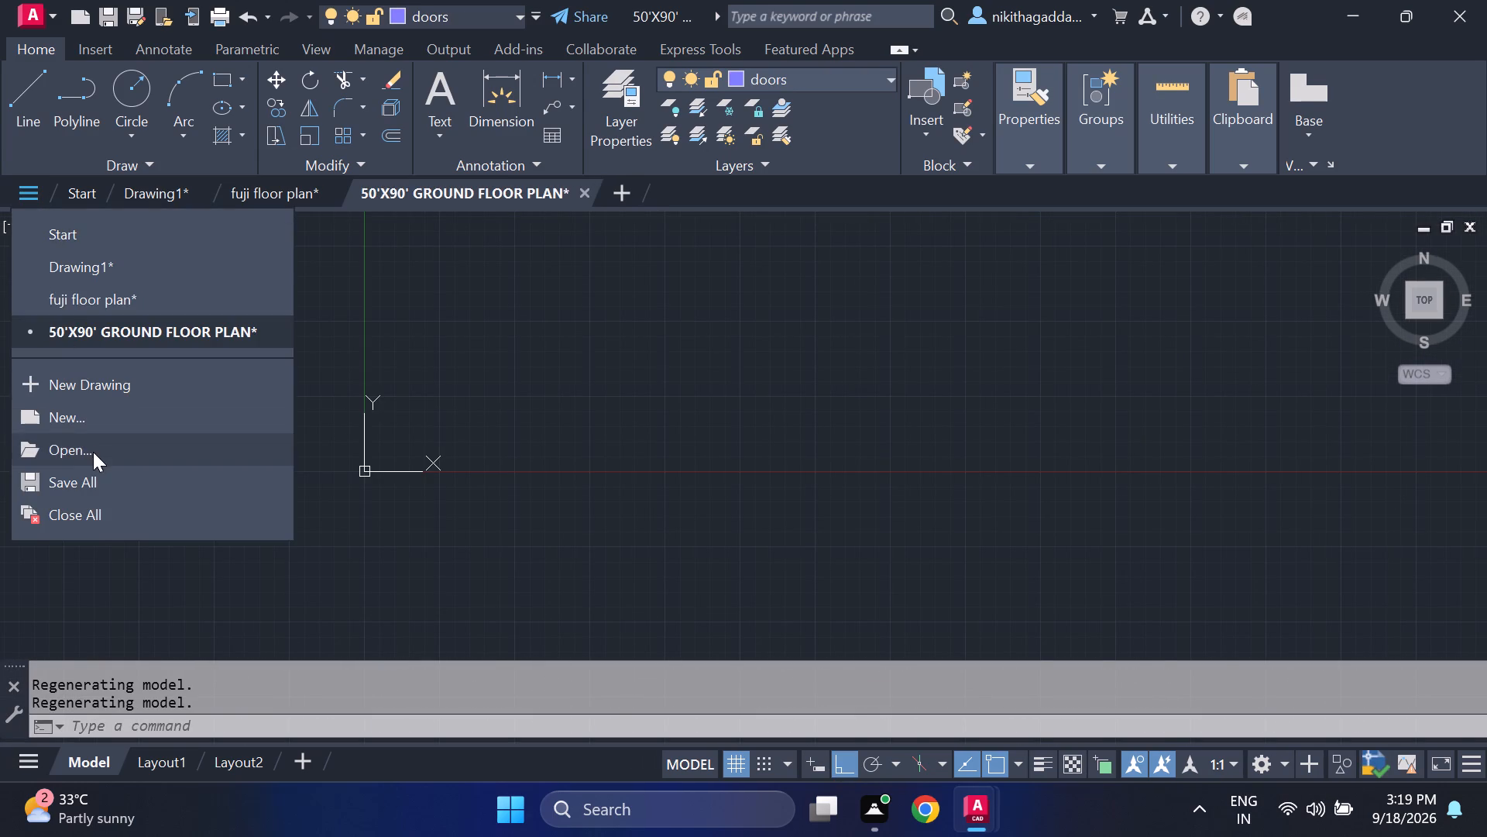
click(93, 452)
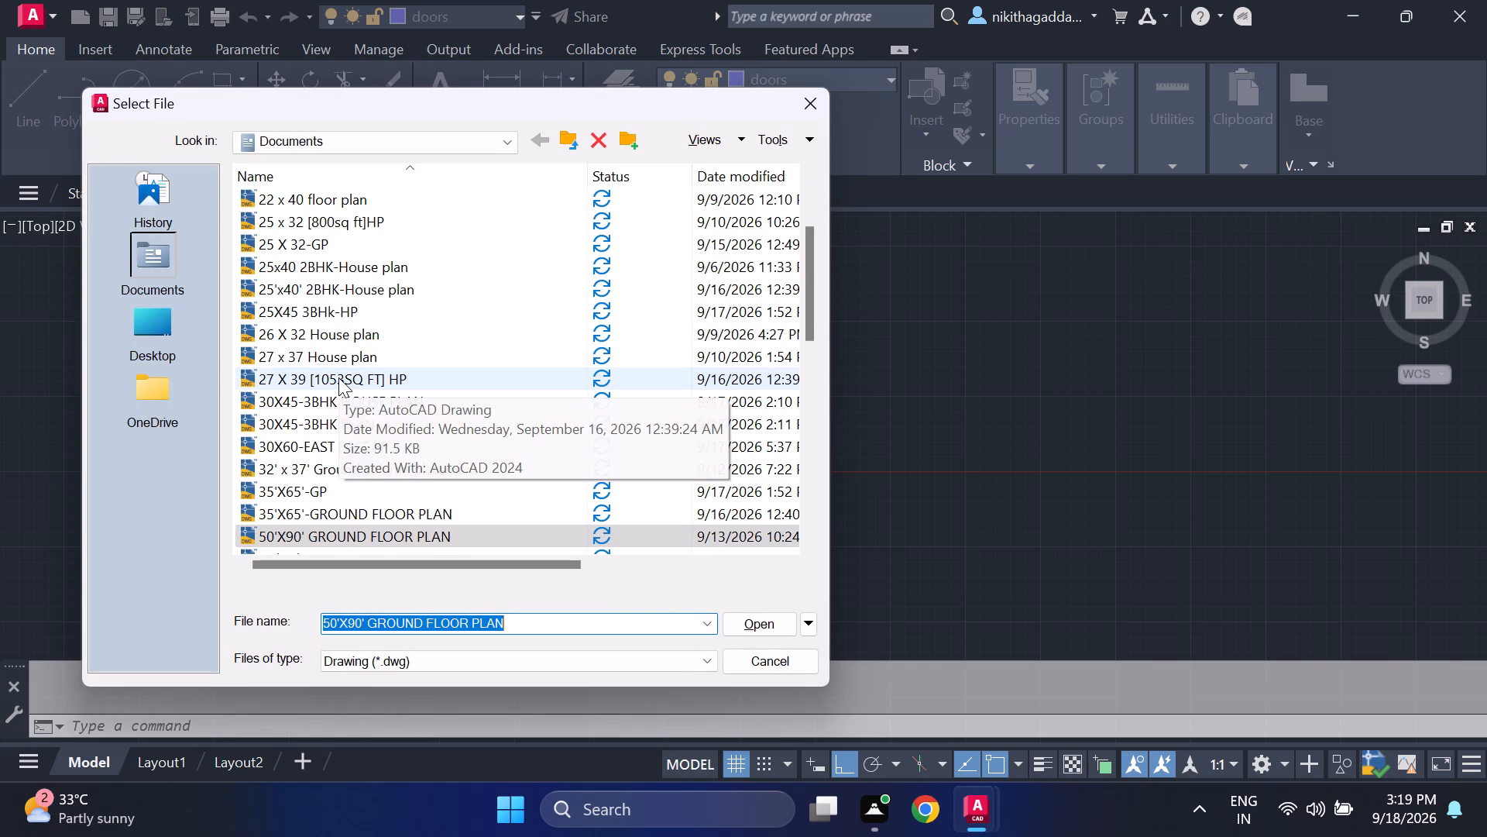
scroll(338, 377, up, 1)
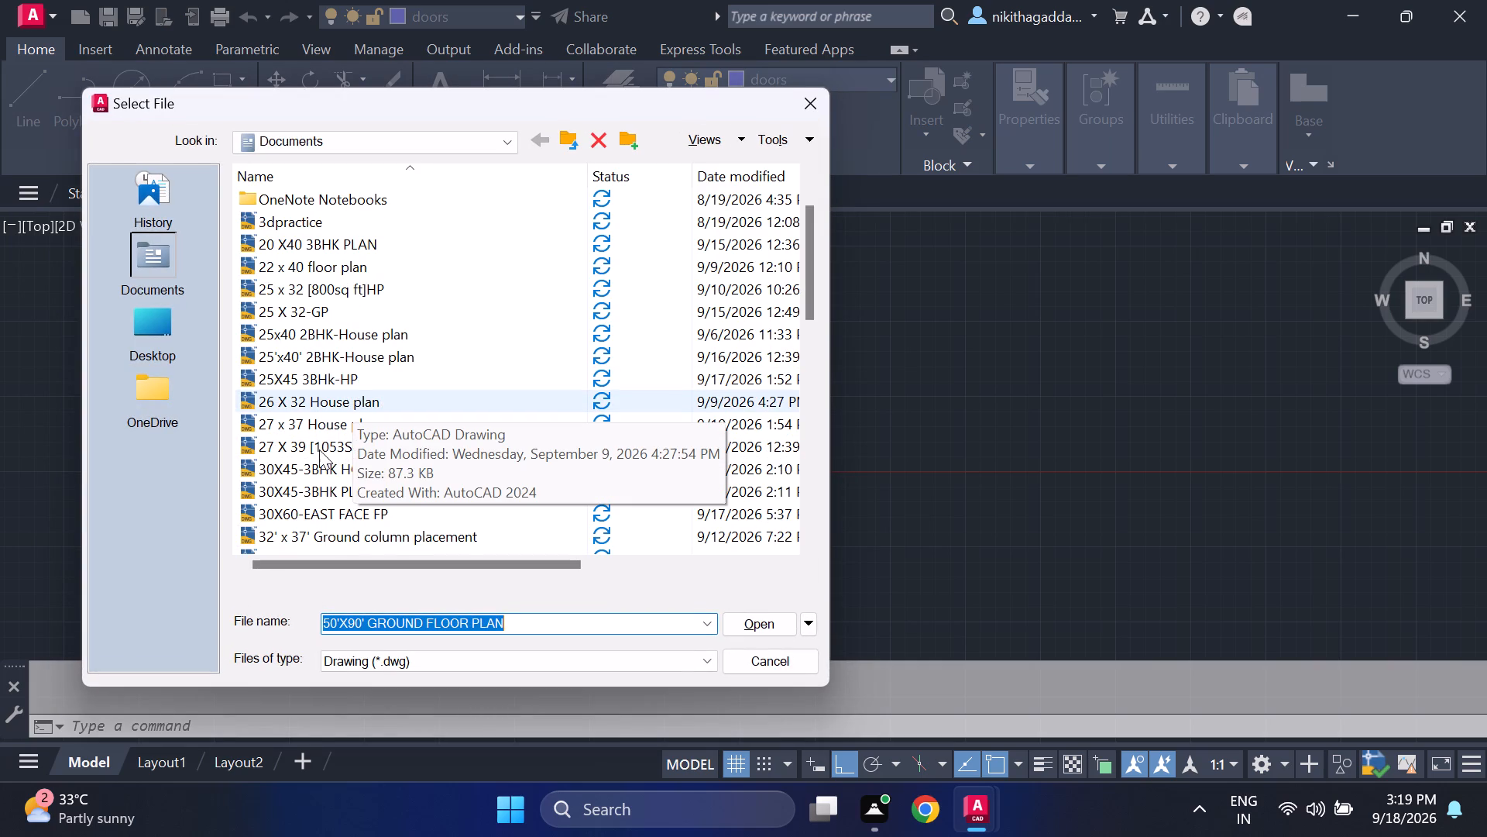
click(311, 421)
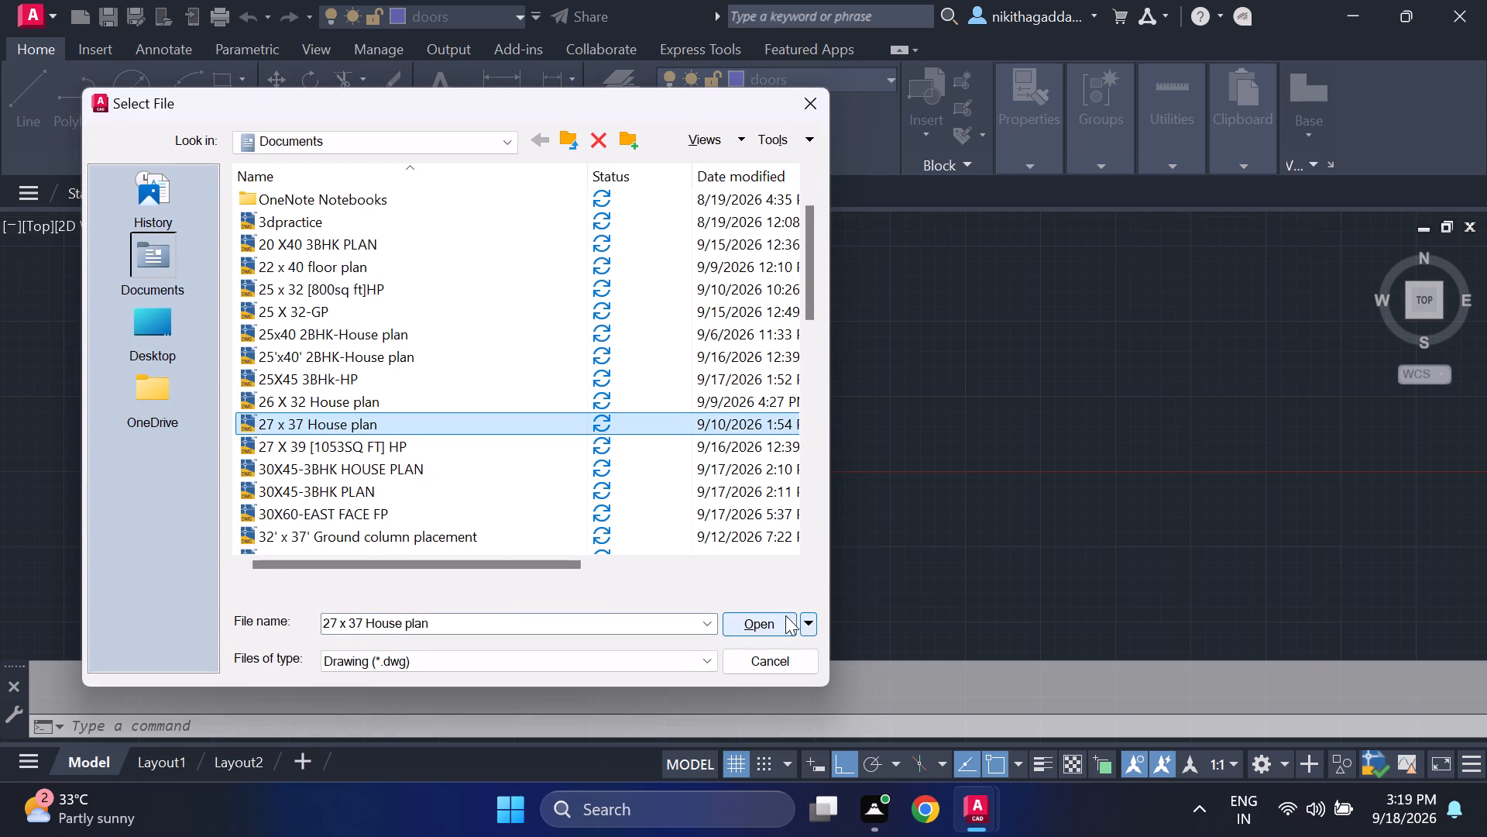
click(777, 618)
Copy the double-bowl kitchen sink from the 27 x 37 House plan and paste it into Drawing1, well west of the floor plan.
scroll(735, 511, down, 5)
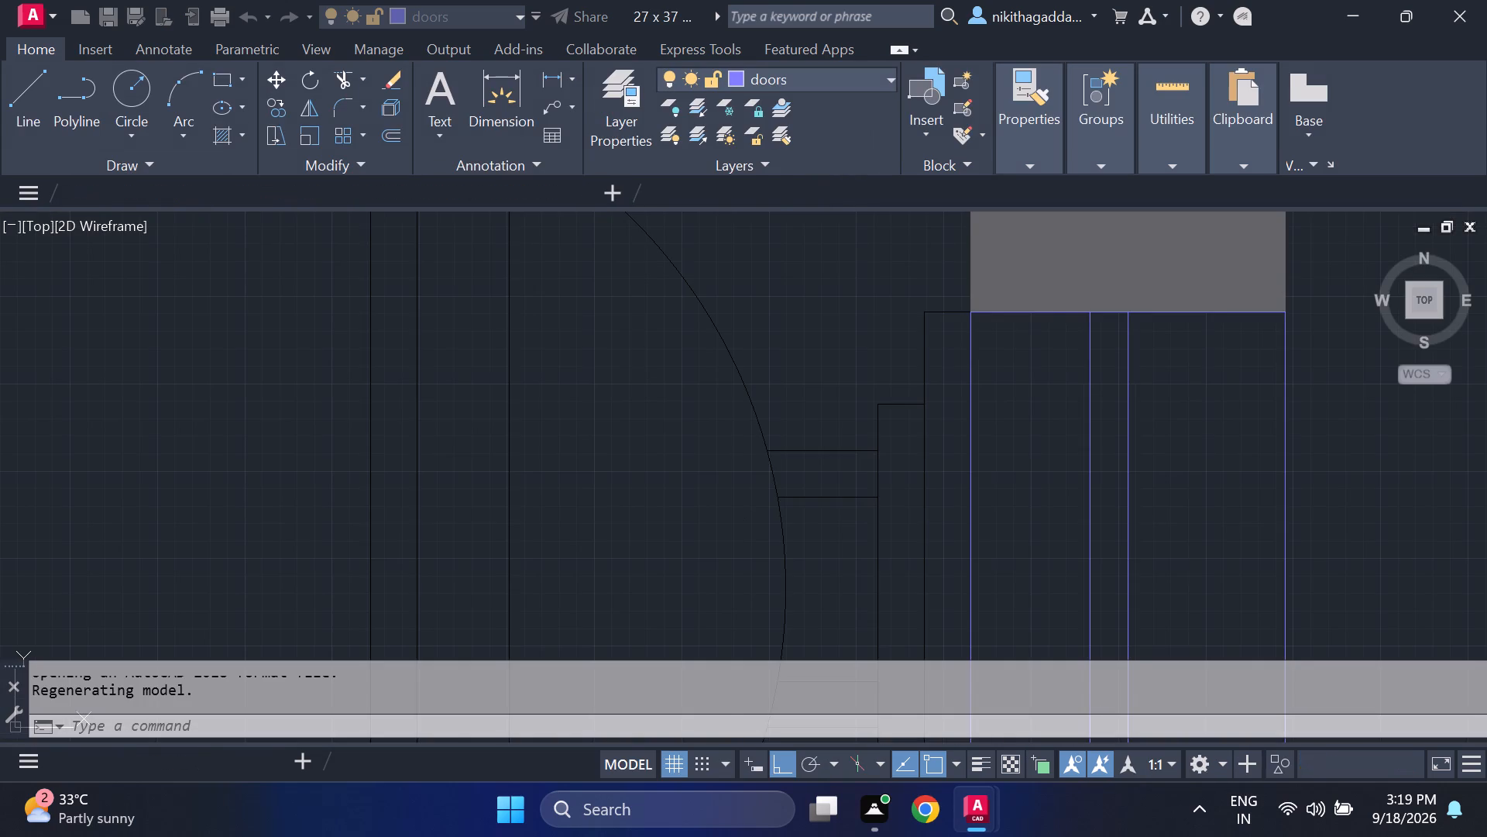
scroll(524, 474, down, 5)
scroll(416, 503, down, 3)
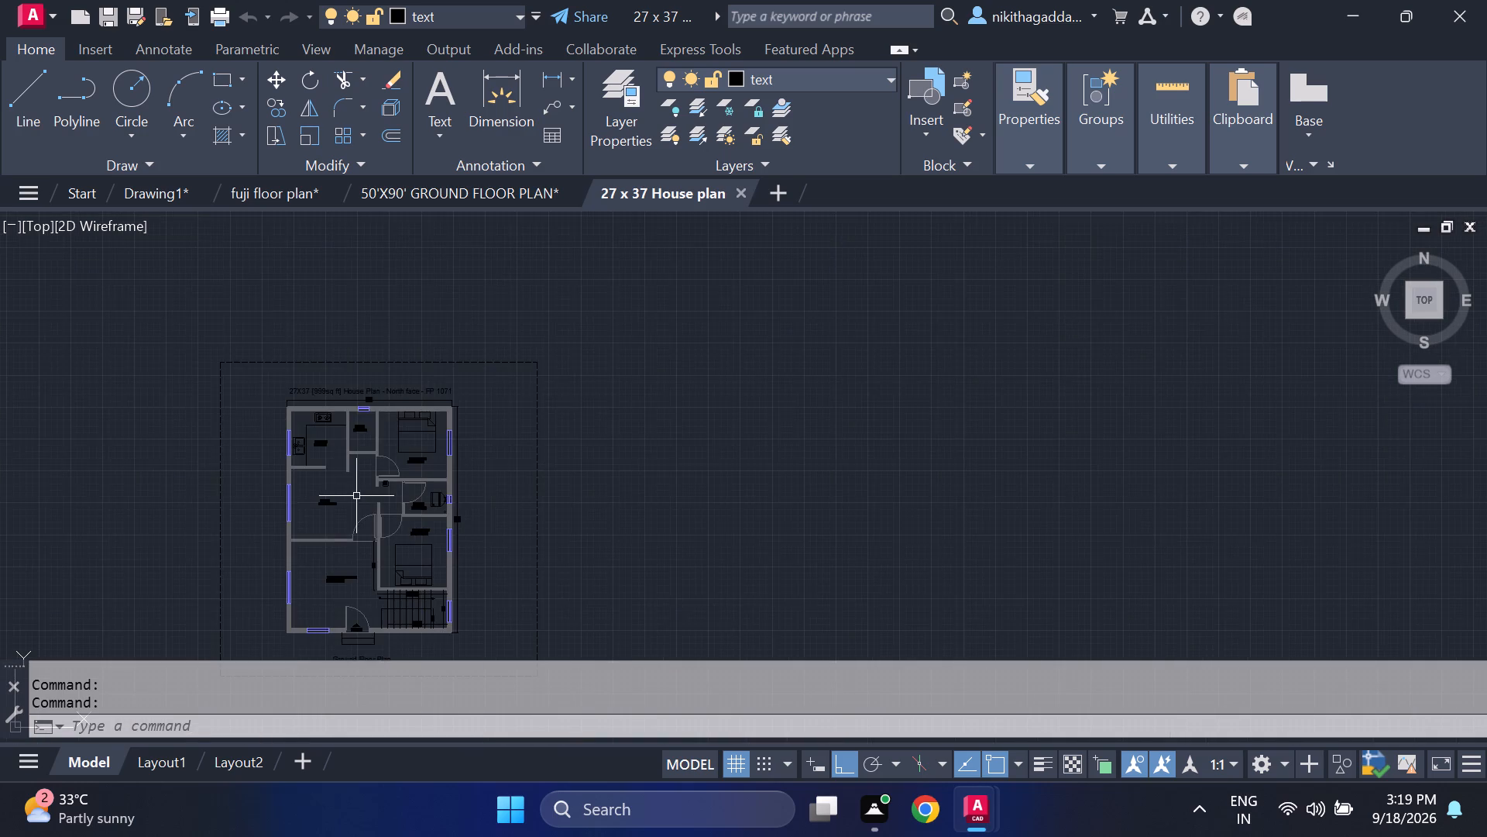
scroll(349, 496, up, 3)
middle_drag(331, 489, 681, 464)
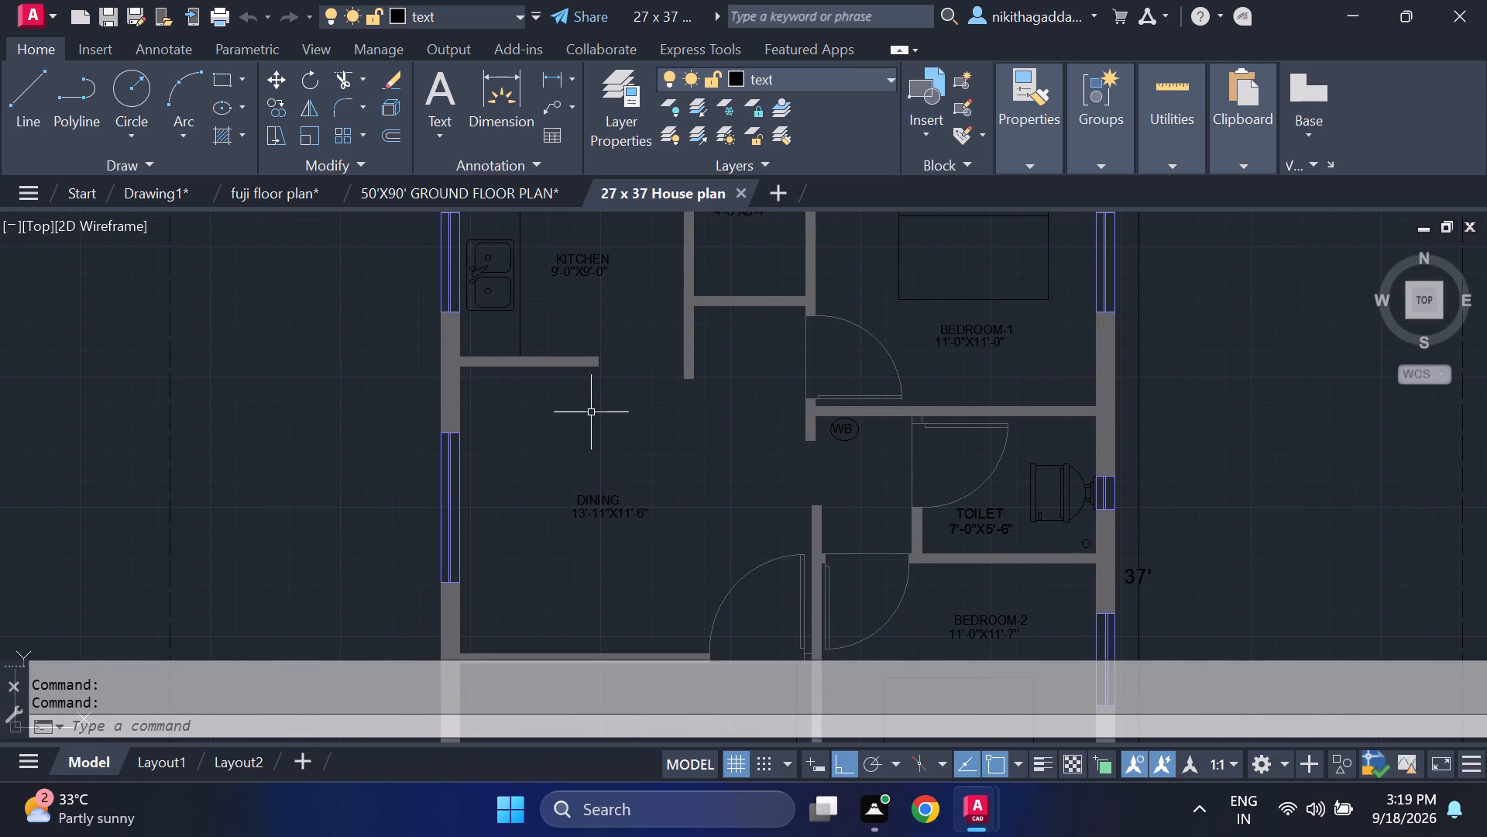
middle_drag(590, 412, 642, 536)
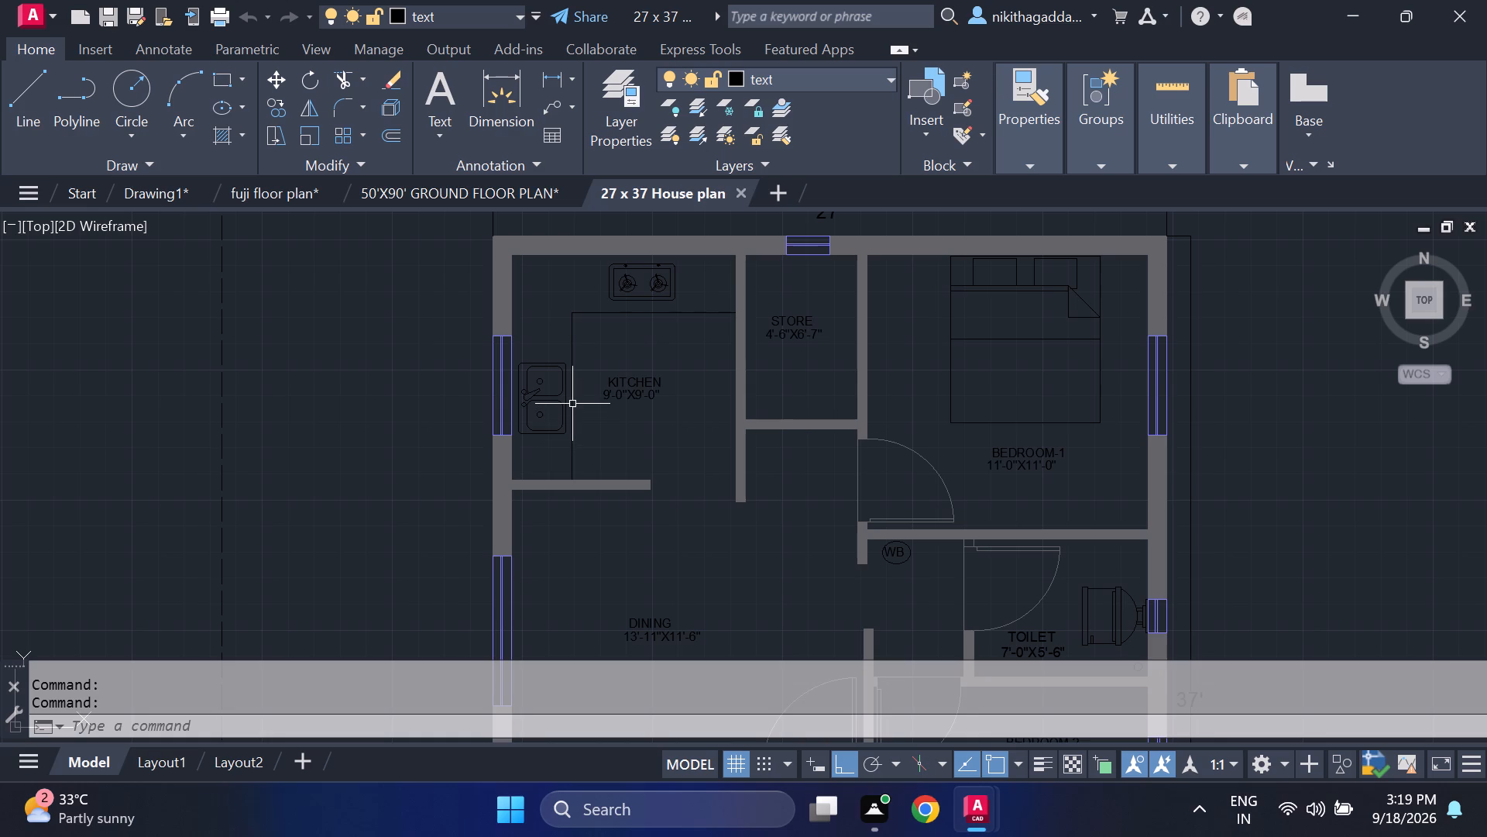
scroll(576, 401, down, 1)
middle_drag(665, 441, 679, 352)
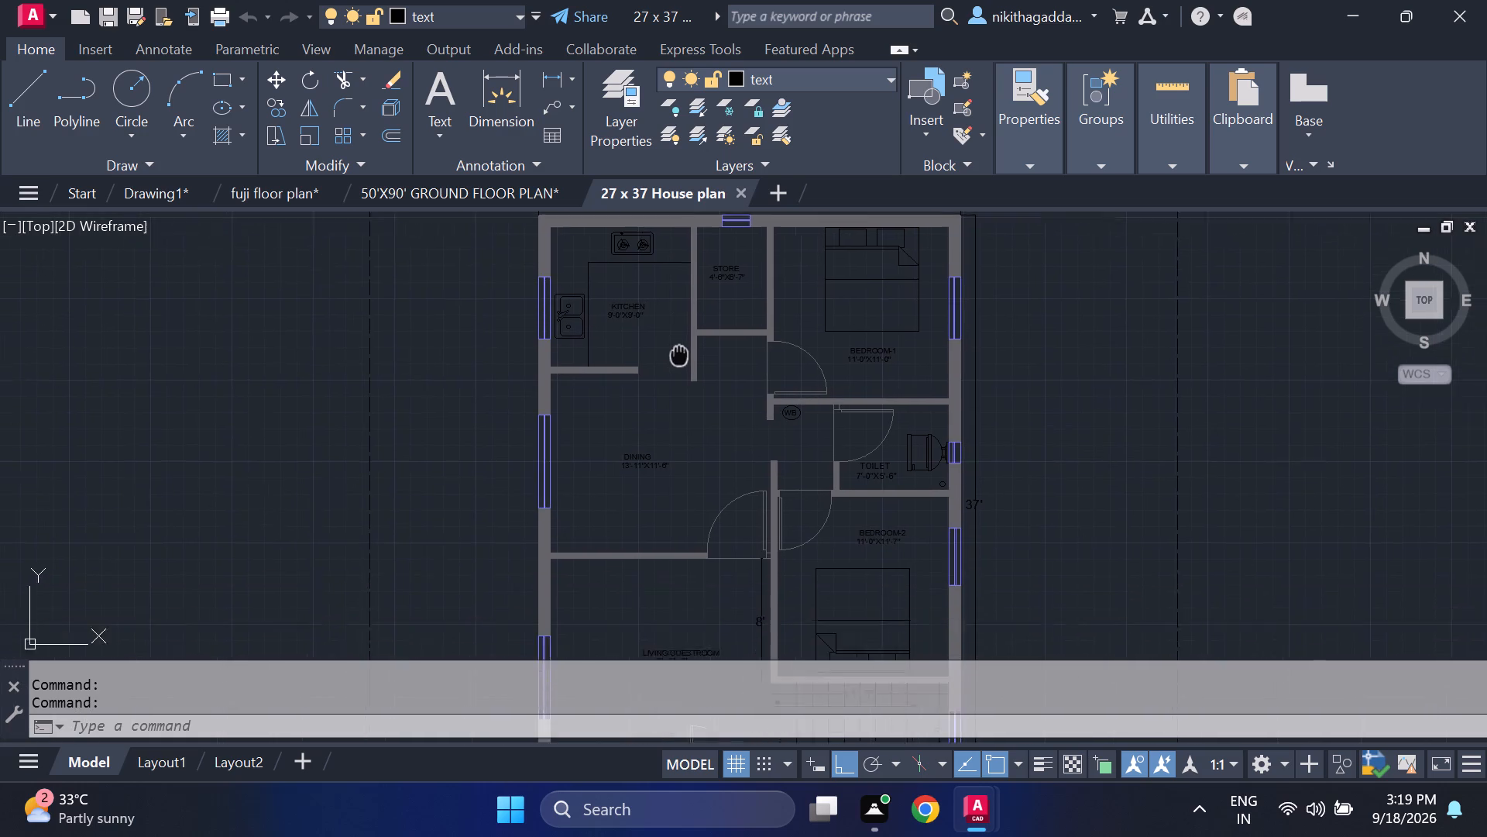
middle_drag(679, 352, 617, 448)
scroll(636, 285, down, 1)
scroll(537, 414, up, 4)
drag(630, 353, 623, 363)
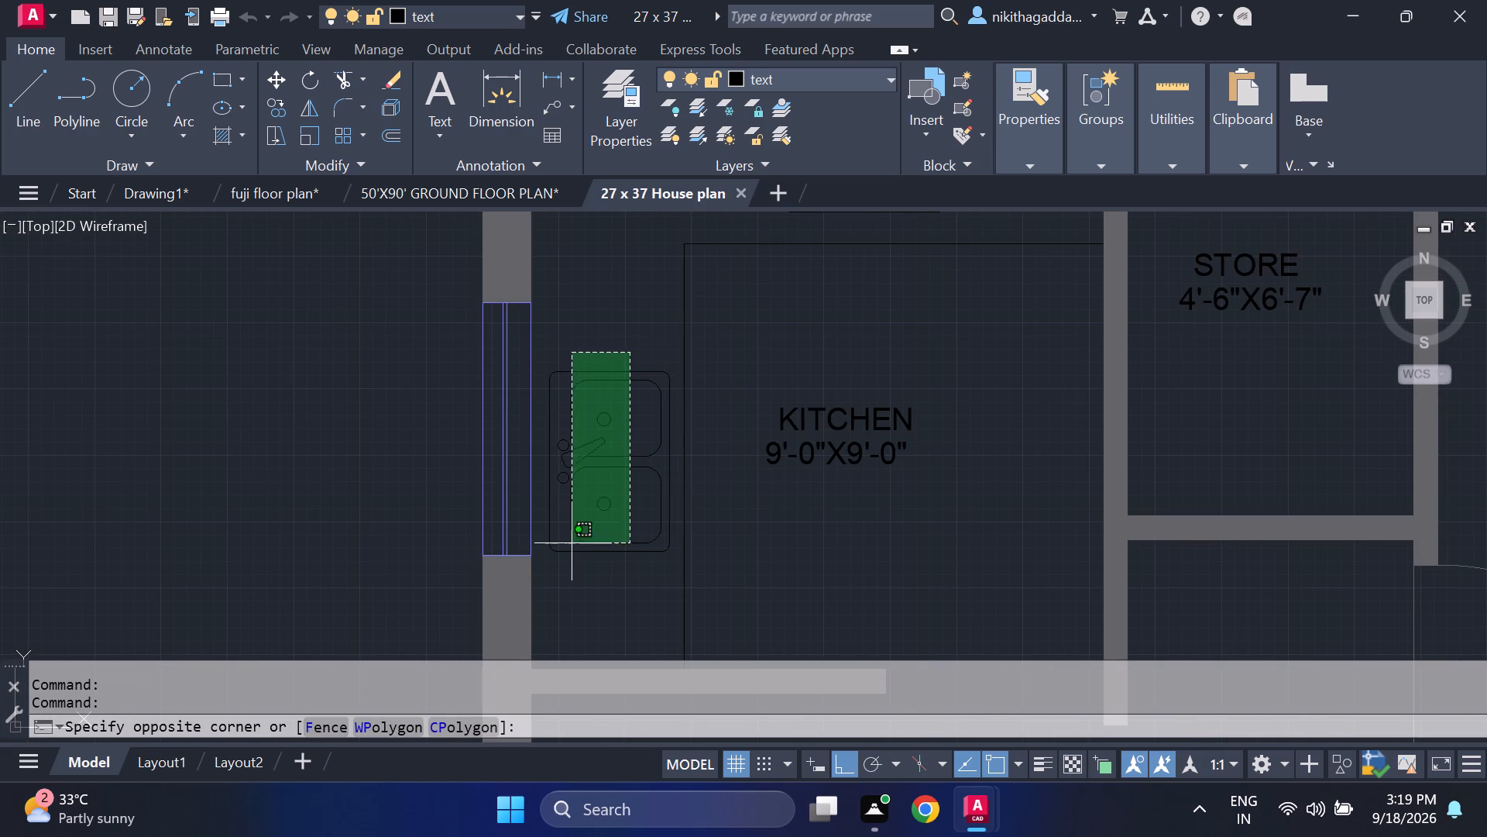
click(575, 546)
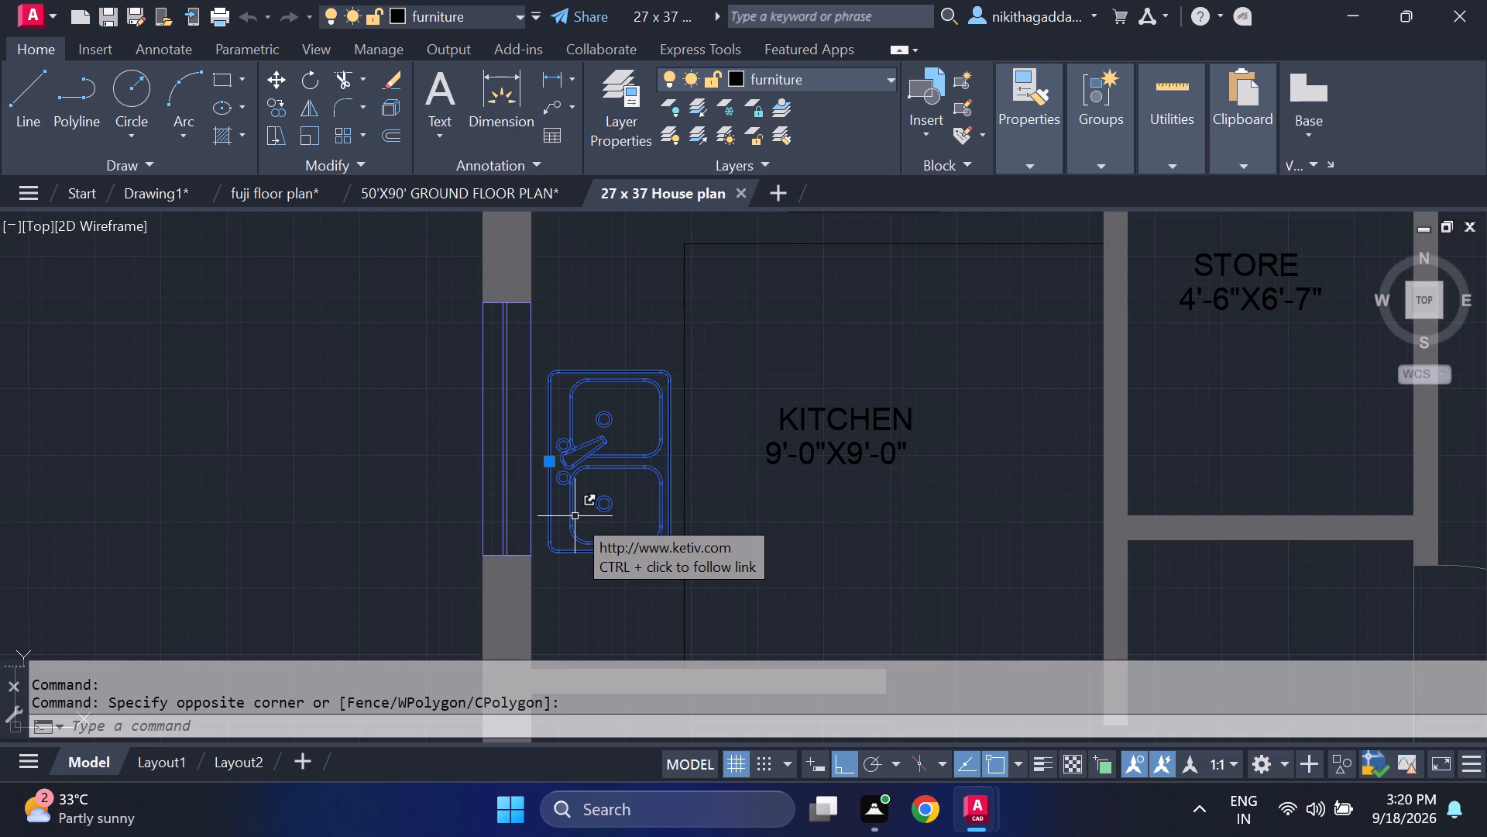
key(ctrl+c)
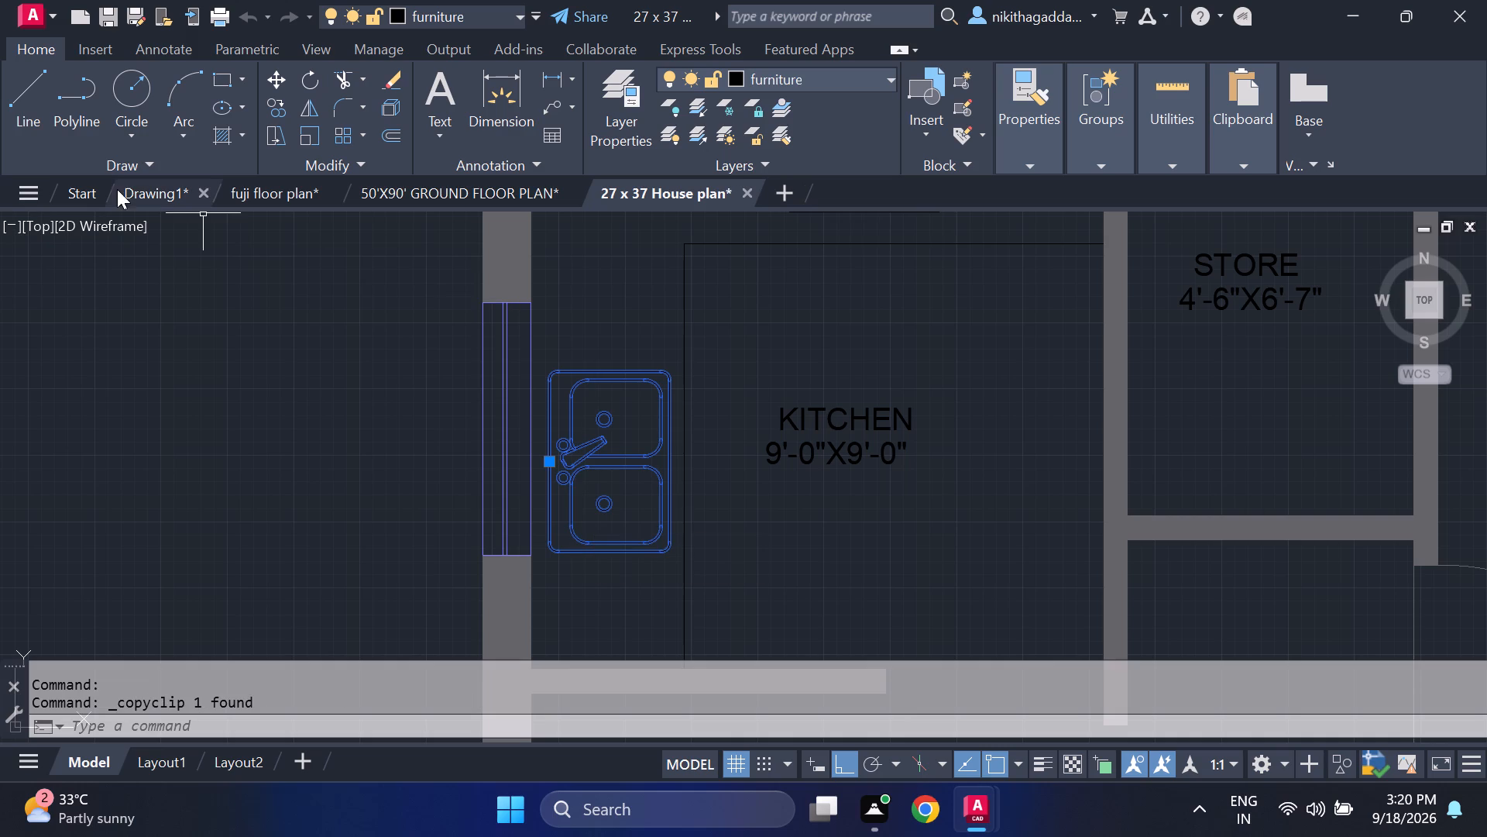
click(139, 188)
key(ctrl+v)
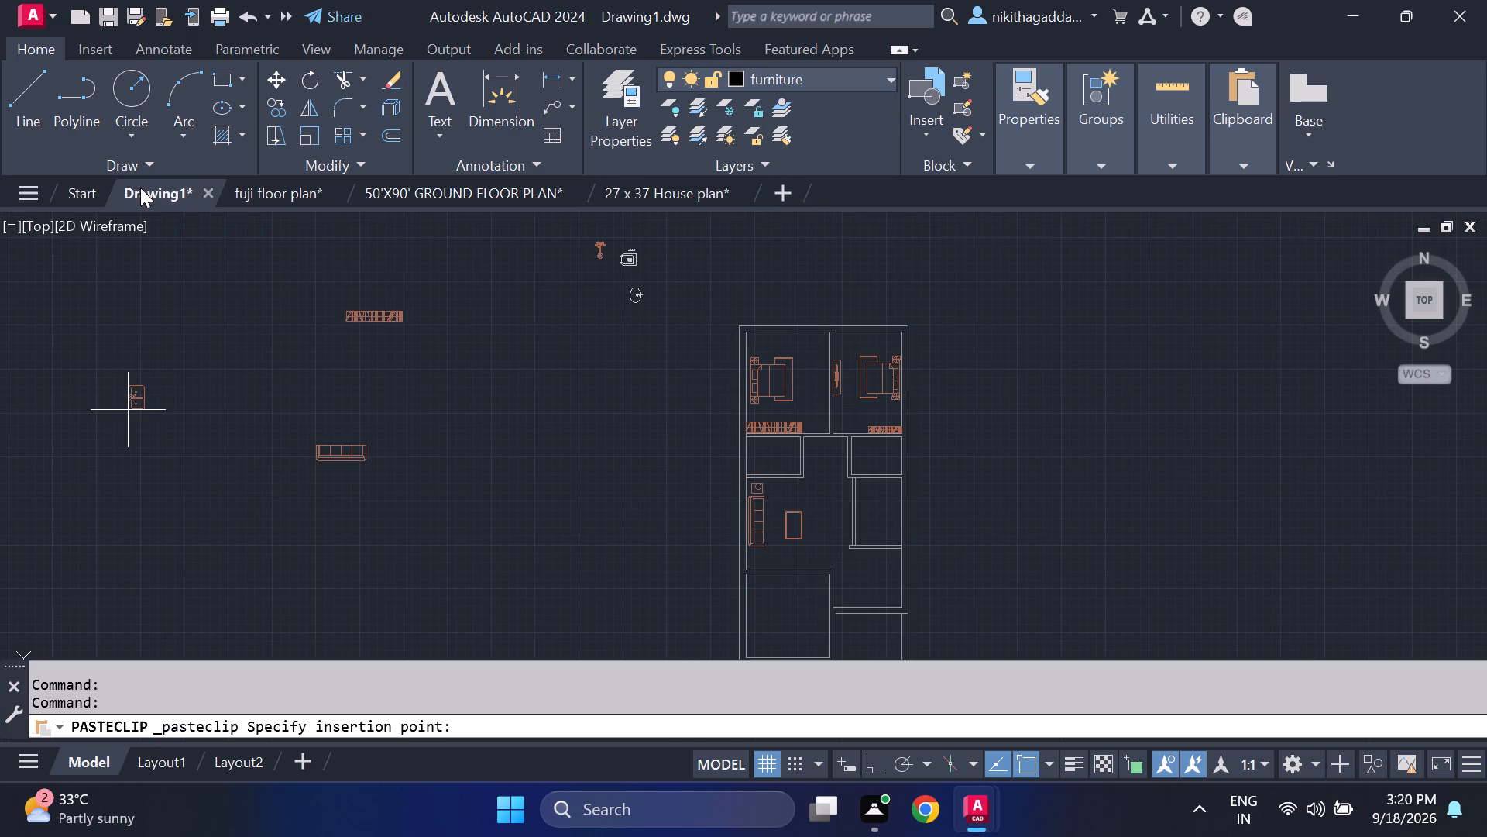
click(140, 188)
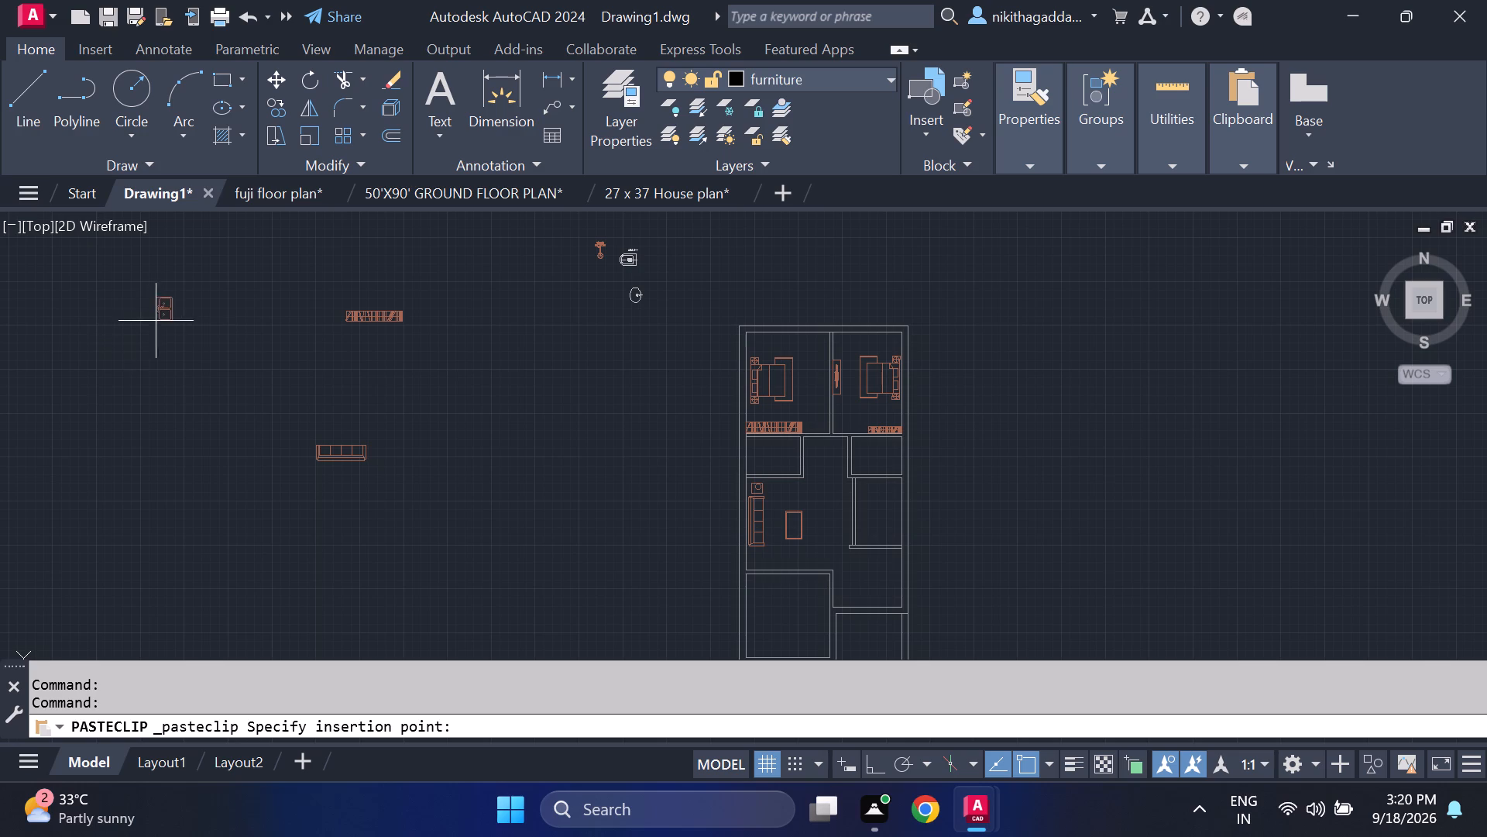
click(227, 357)
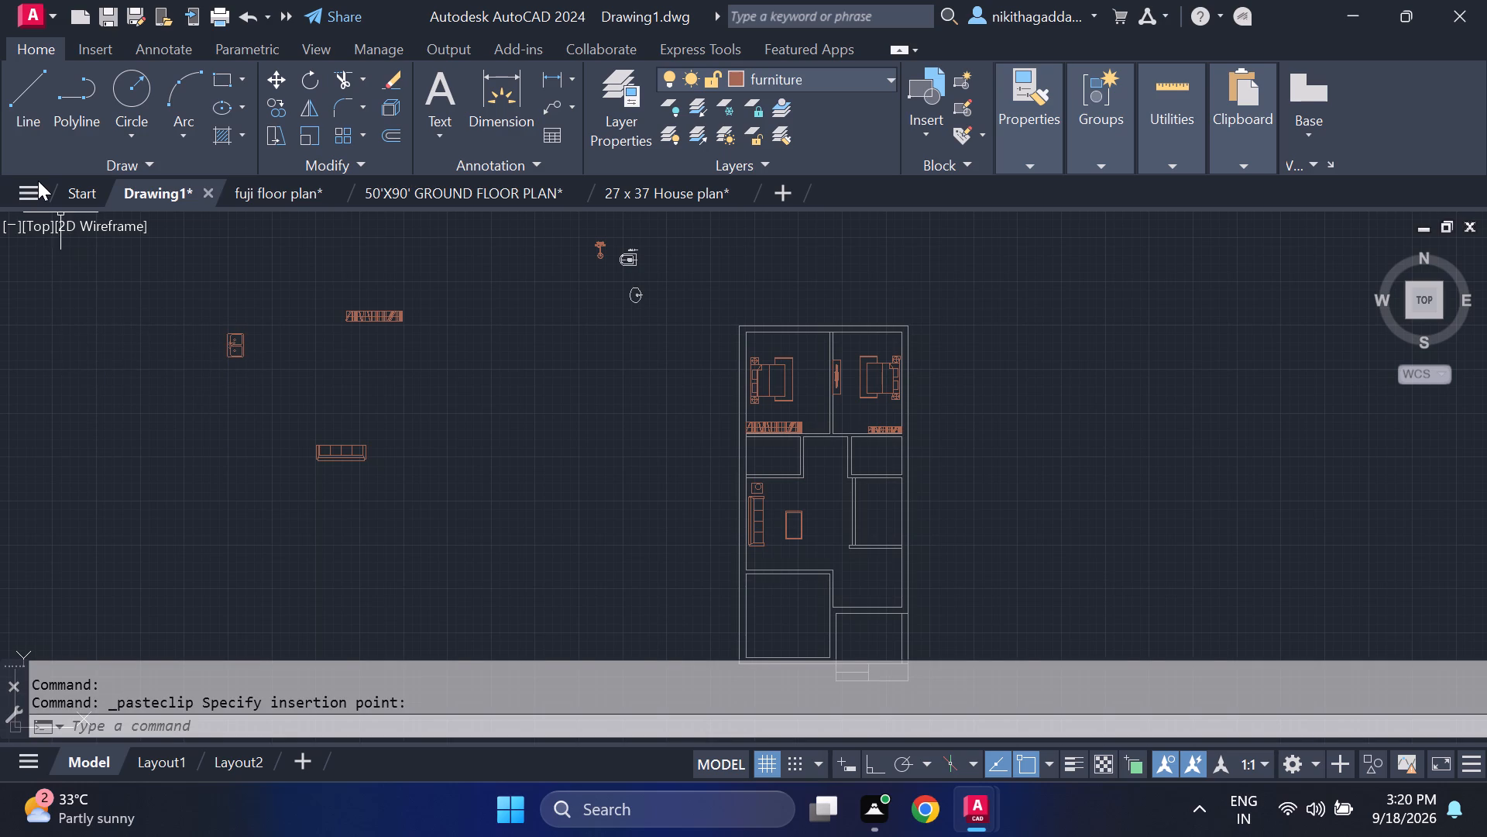
Open the 20 X40 3BHK PLAN drawing from Documents and examine its rooms for reusable furniture and fixtures.
click(38, 181)
click(111, 480)
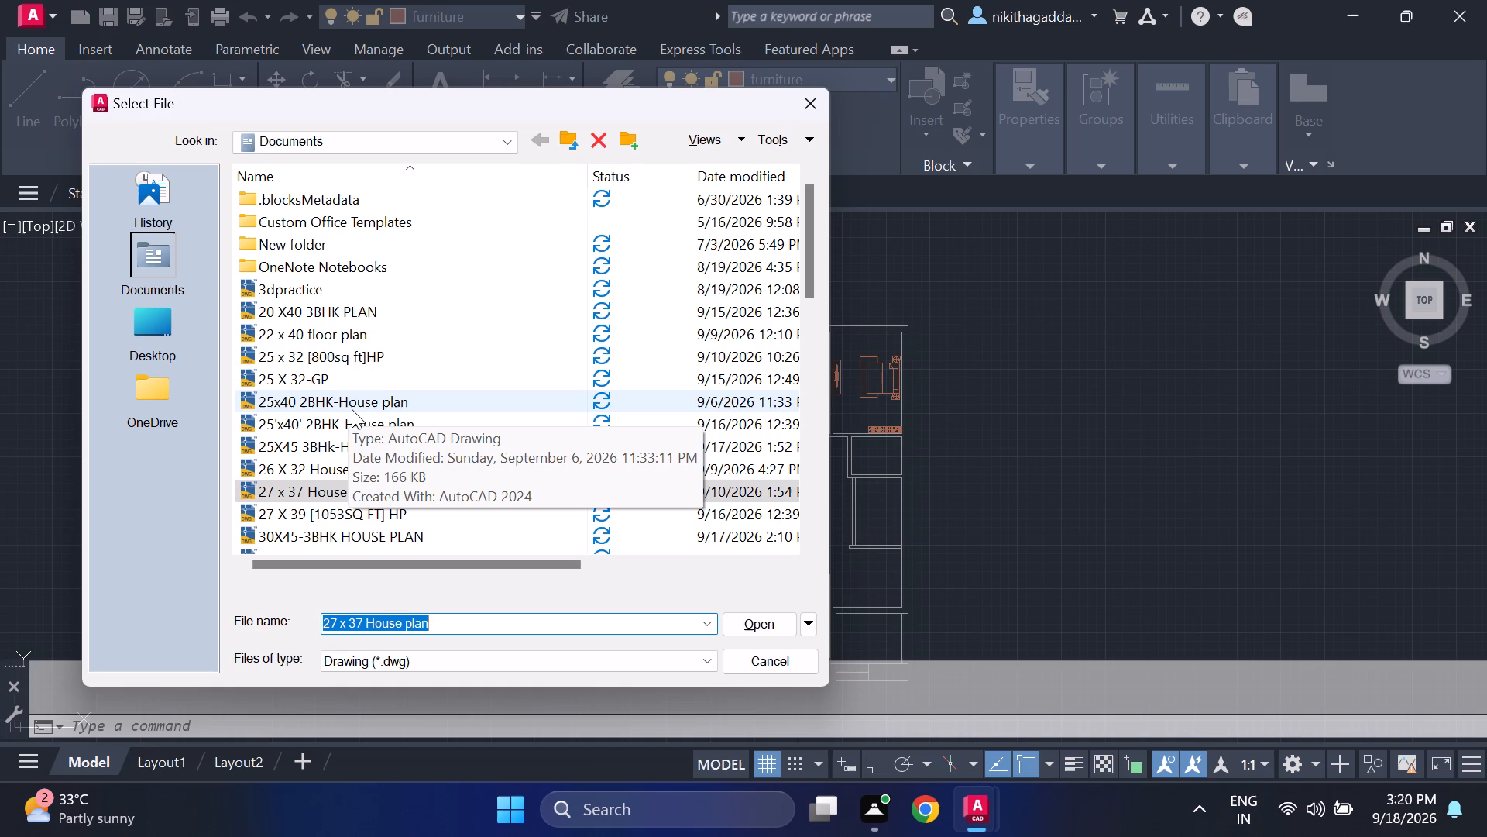
click(386, 322)
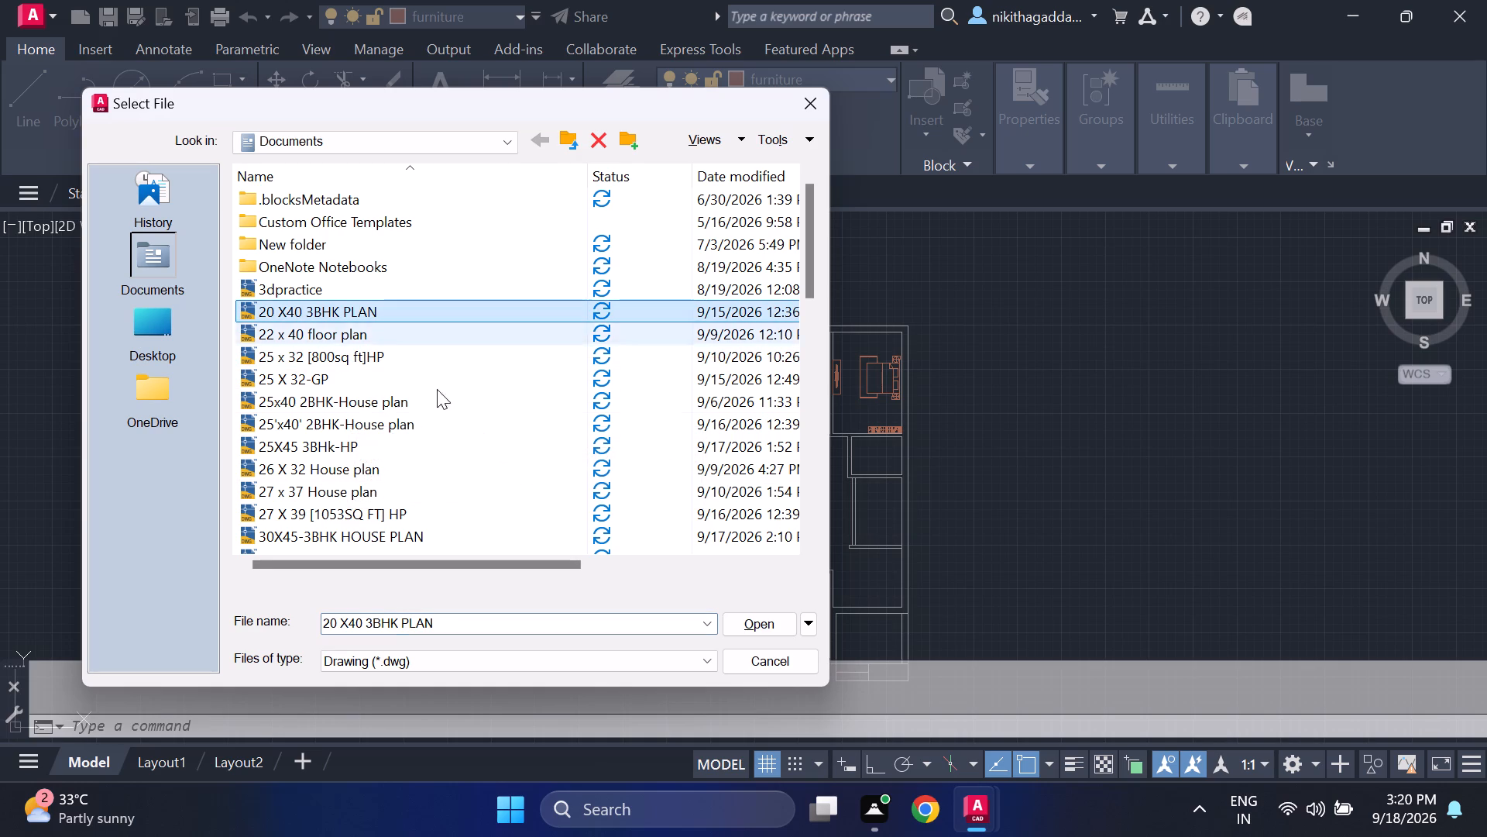
click(778, 632)
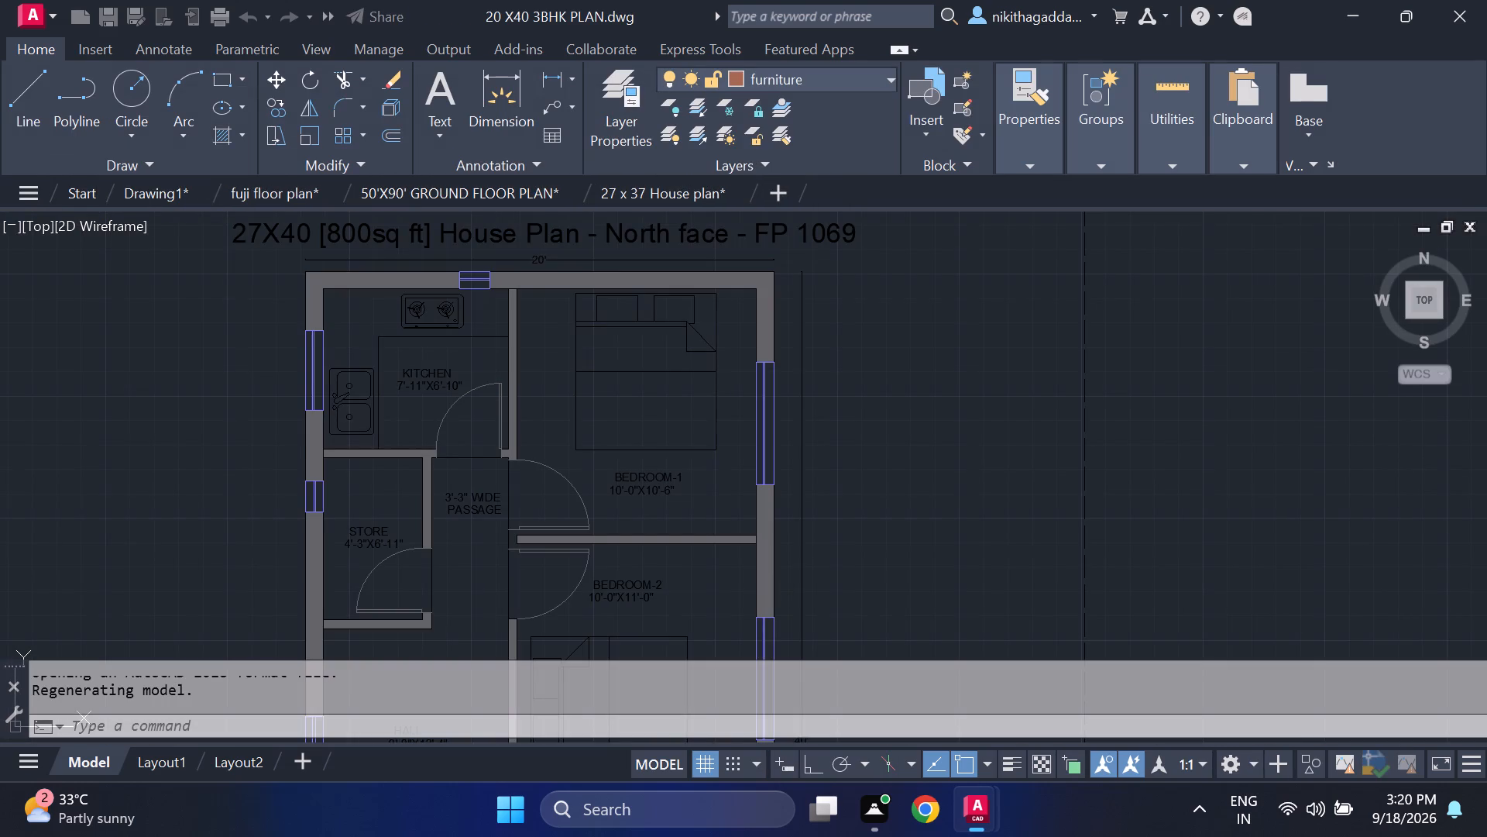
scroll(520, 469, down, 1)
click(0, 324)
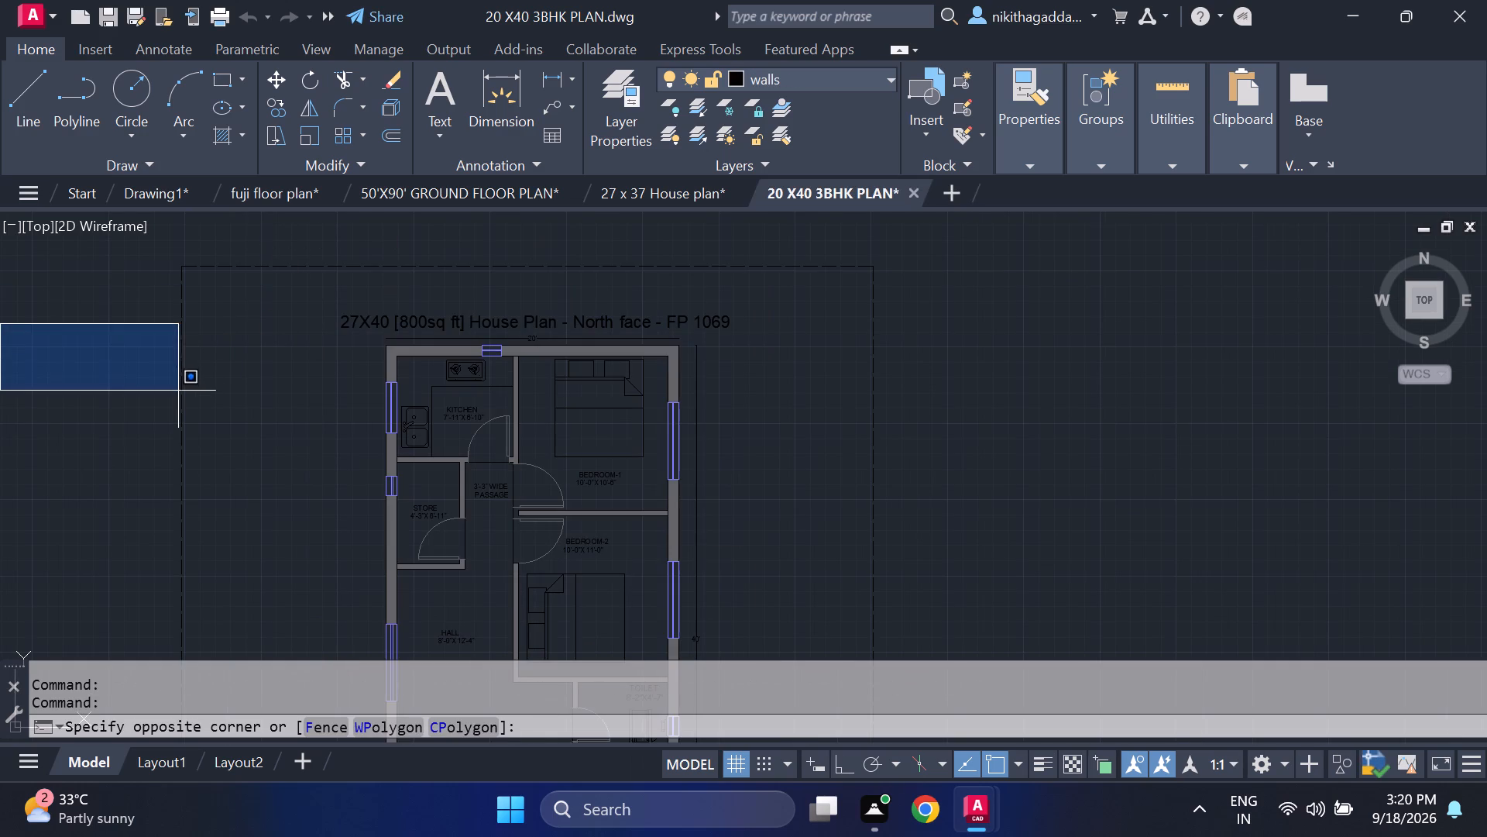
click(127, 360)
scroll(431, 468, down, 2)
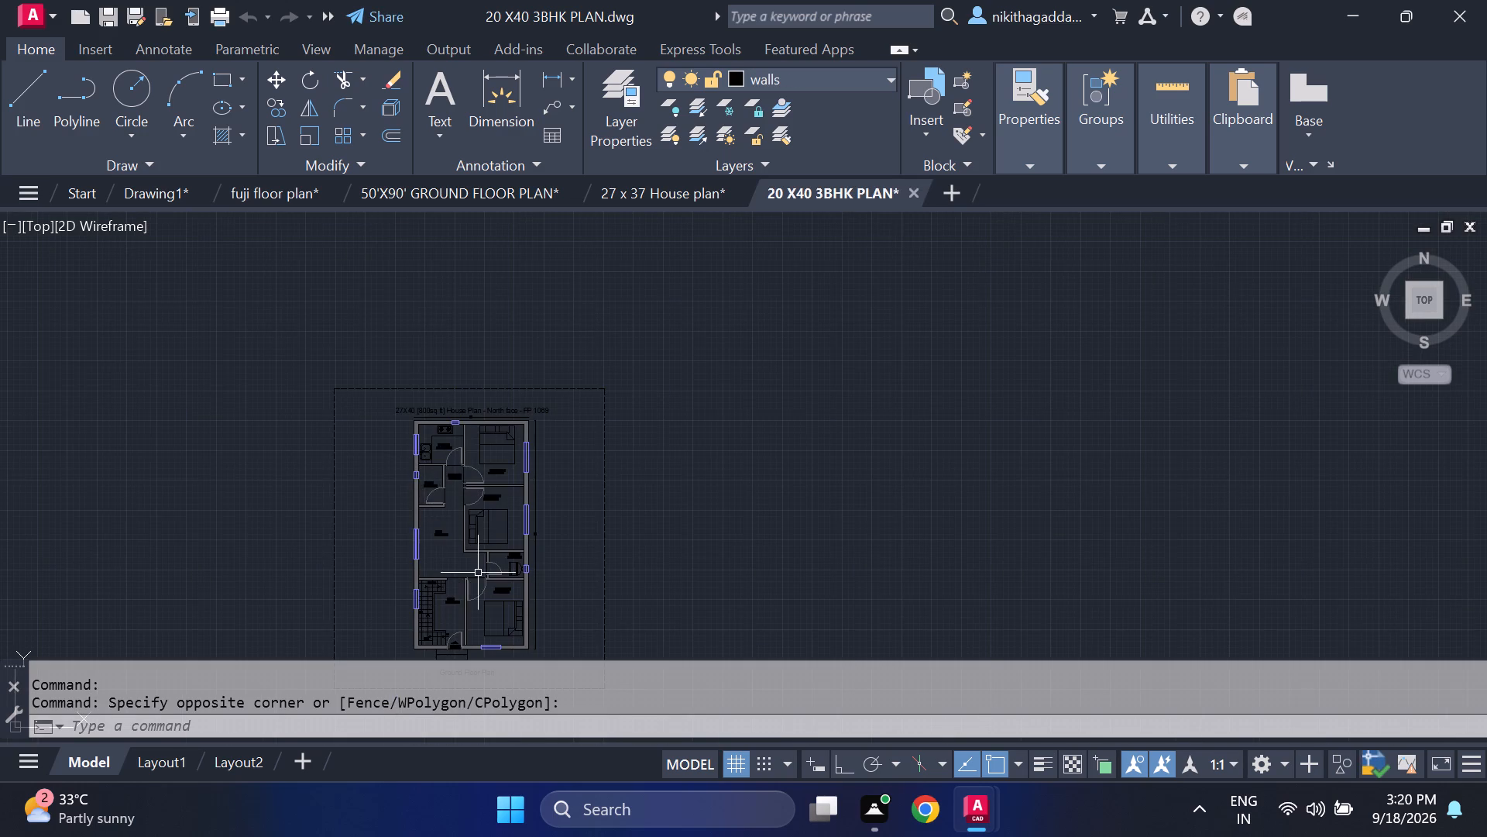
scroll(479, 576, up, 3)
middle_drag(500, 568, 554, 394)
scroll(561, 411, down, 1)
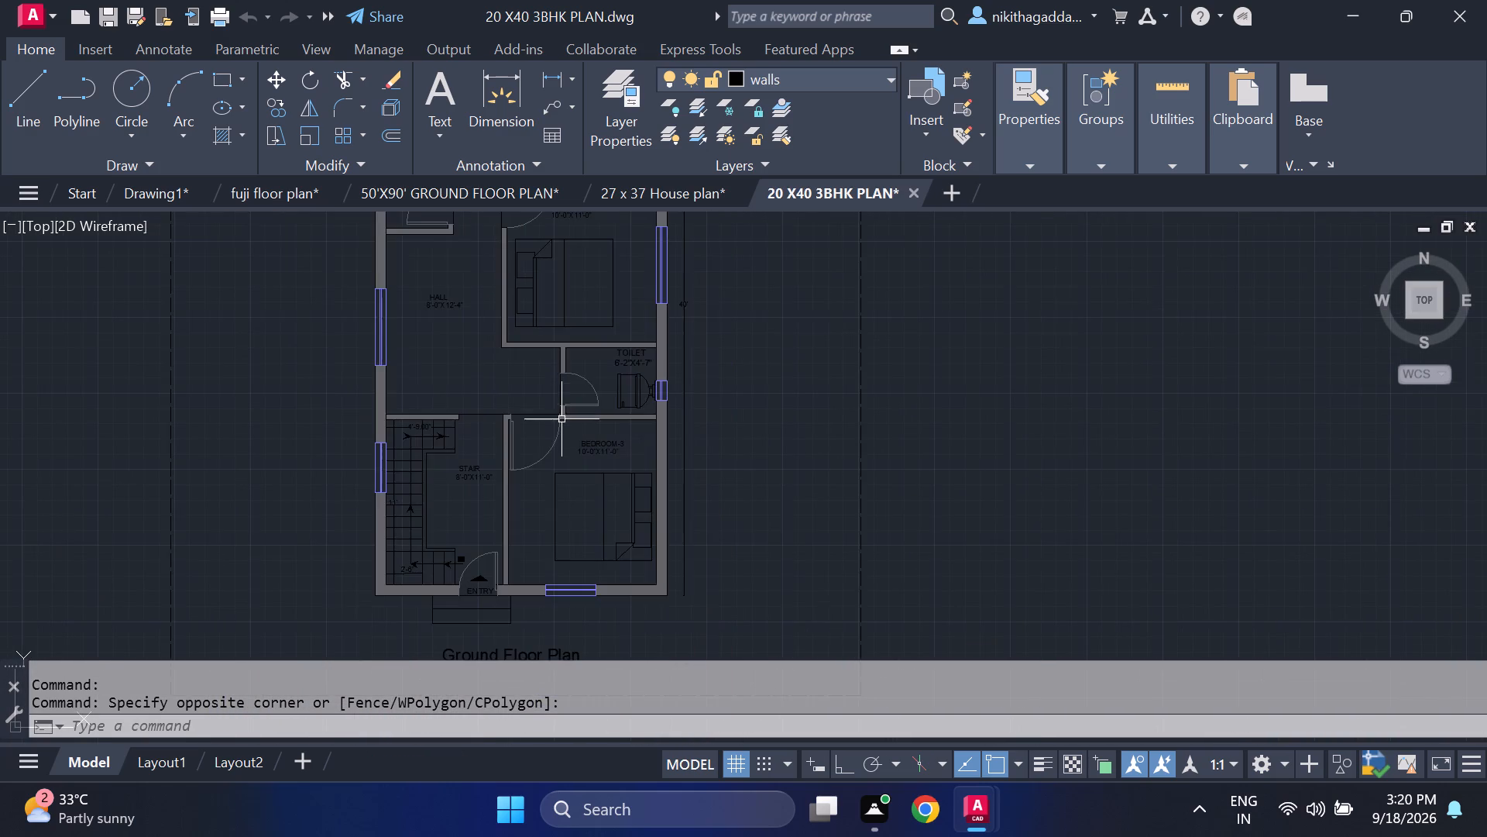
scroll(555, 436, down, 1)
middle_drag(555, 442, 558, 511)
scroll(476, 386, up, 1)
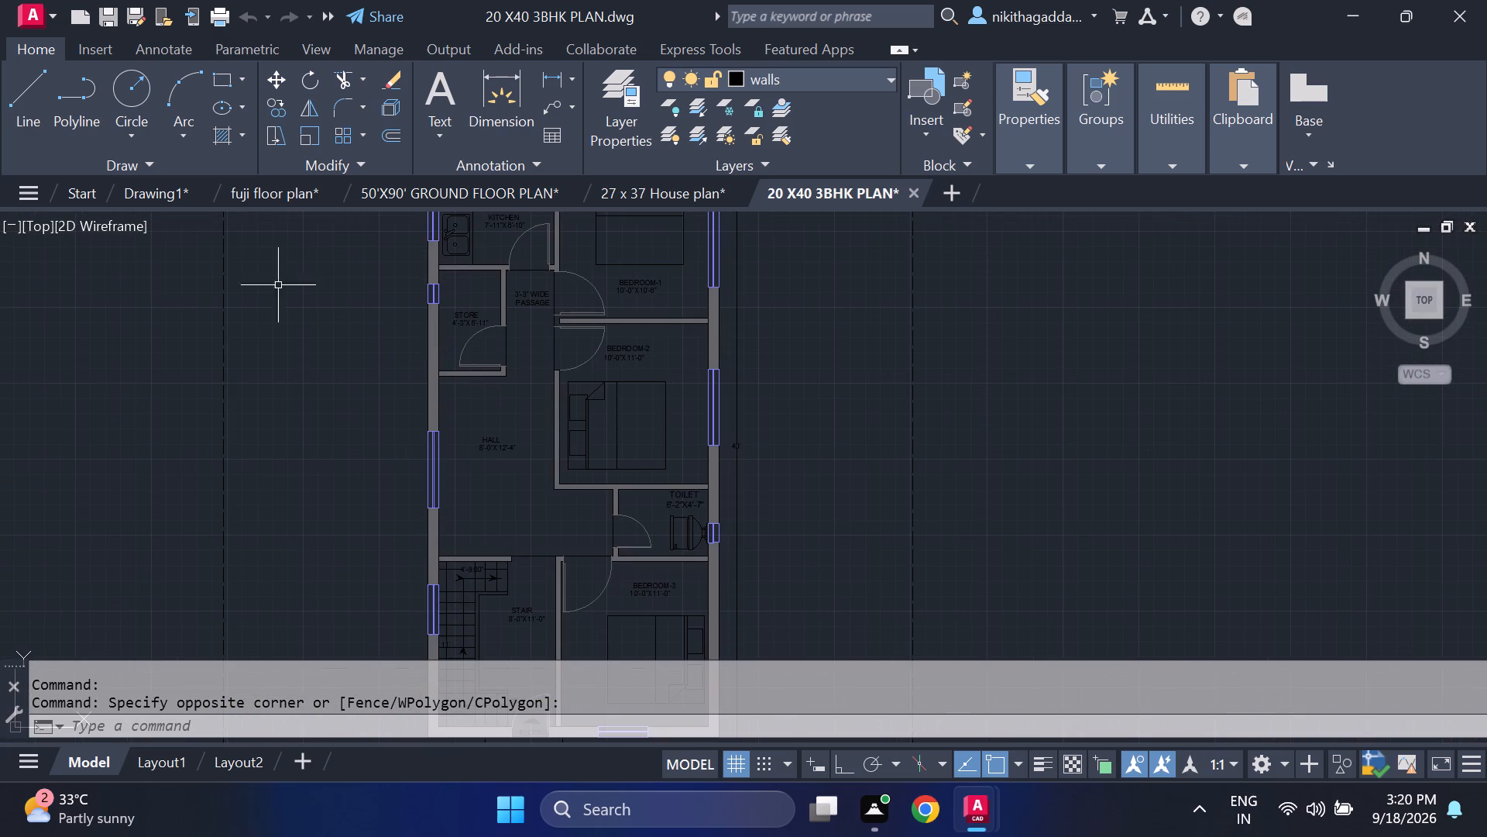
Open the 25 x 32 [800sq ft]HP drawing from Documents and check it for reusable furniture.
click(24, 188)
drag(93, 521, 90, 507)
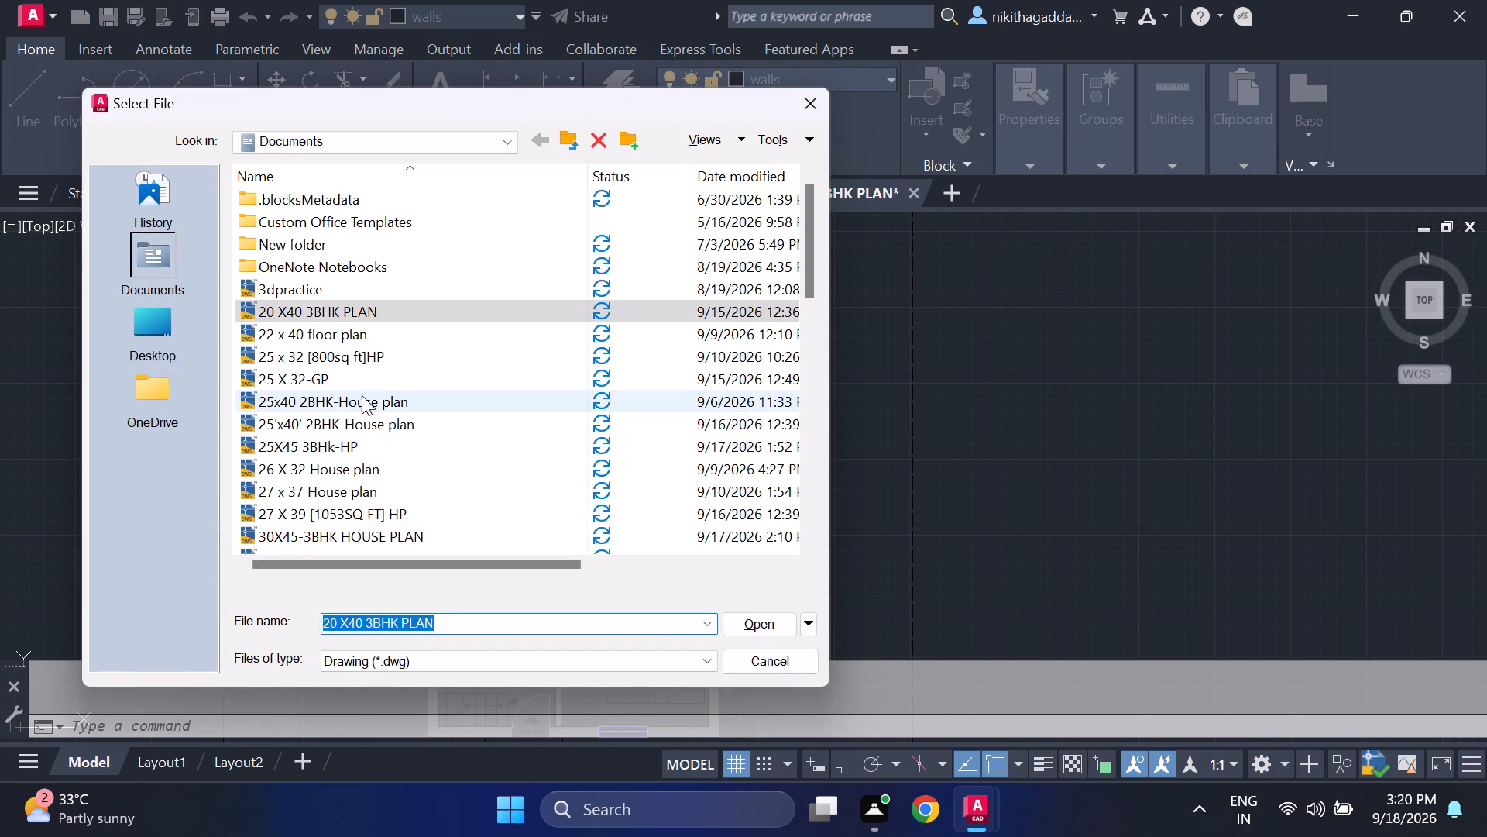
click(370, 356)
click(750, 628)
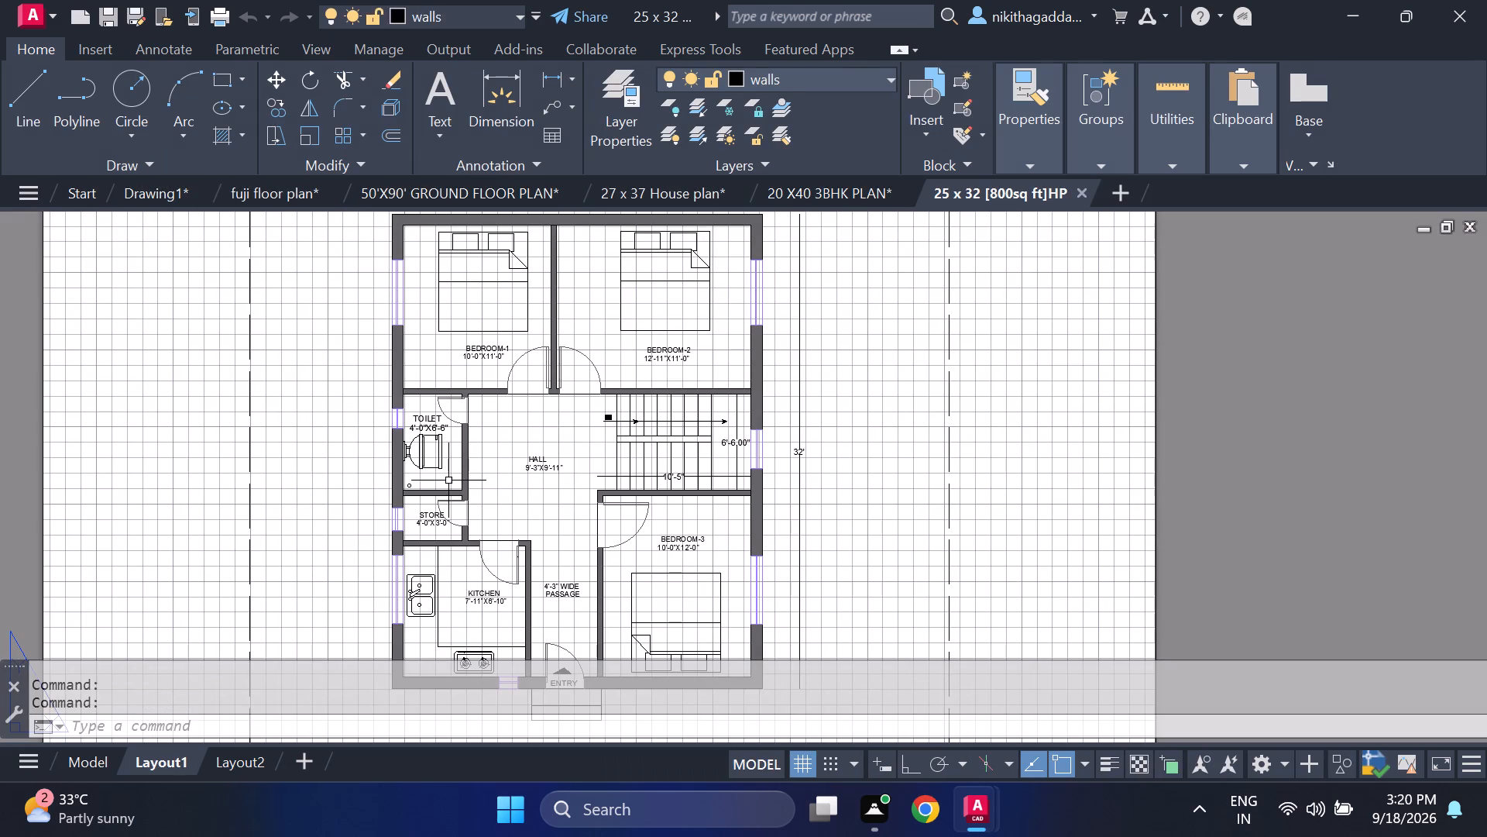
Open the 30X60-EAST FACE FP drawing from Documents and examine its ground floor plan for reusable furniture.
click(22, 182)
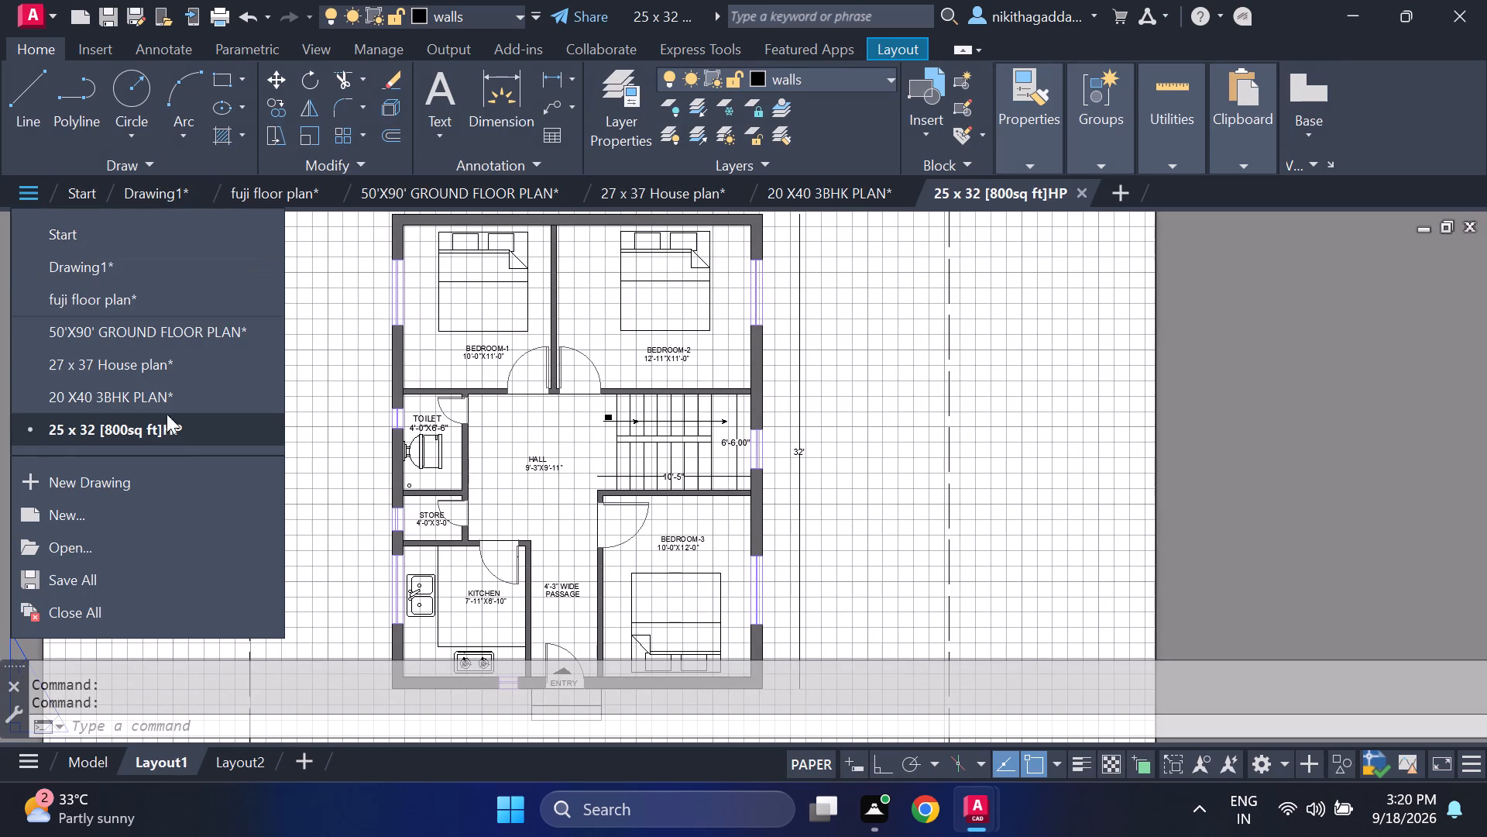
click(187, 542)
scroll(468, 462, down, 1)
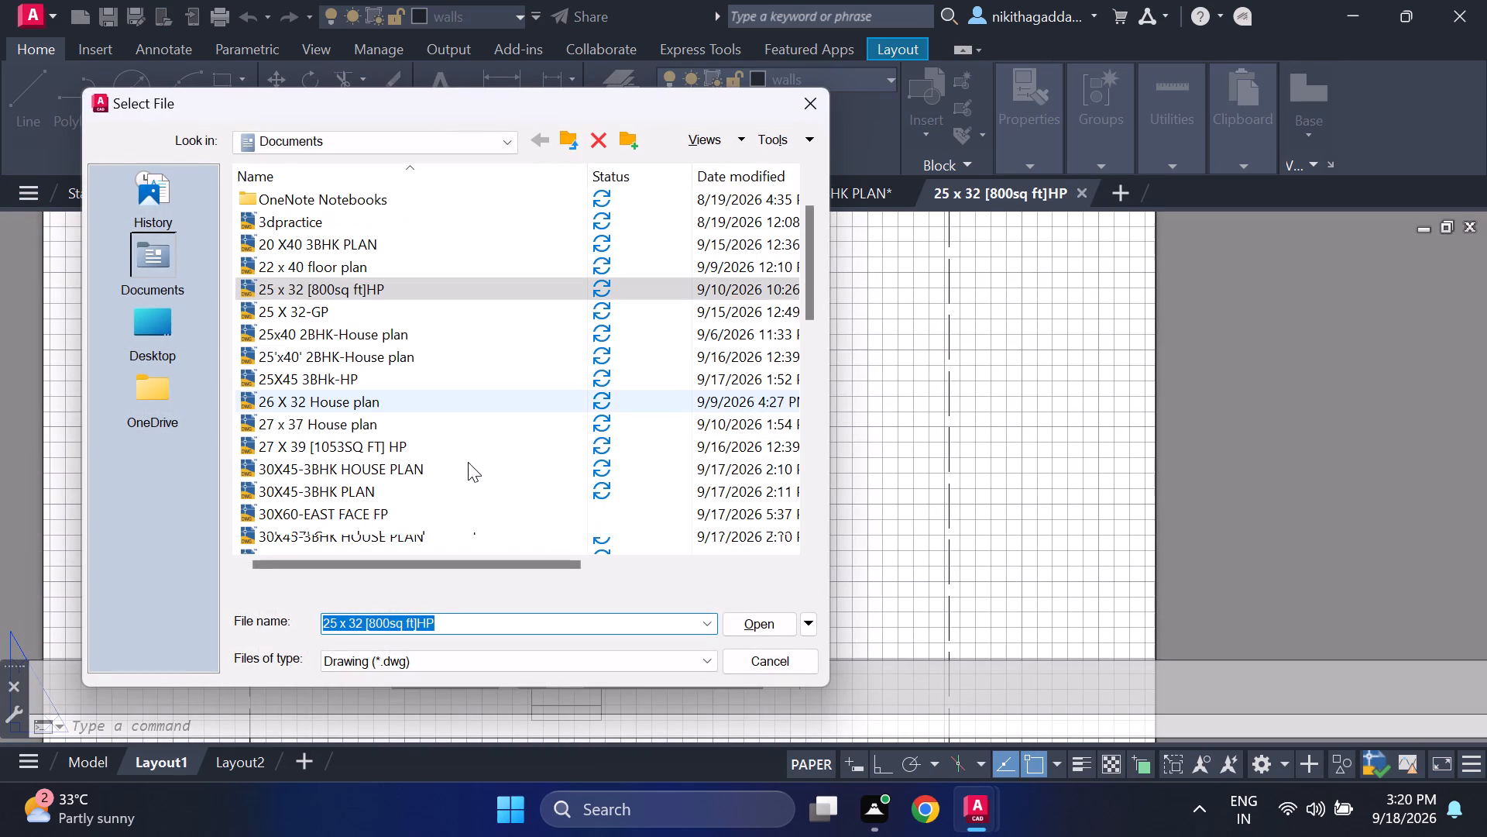
click(373, 513)
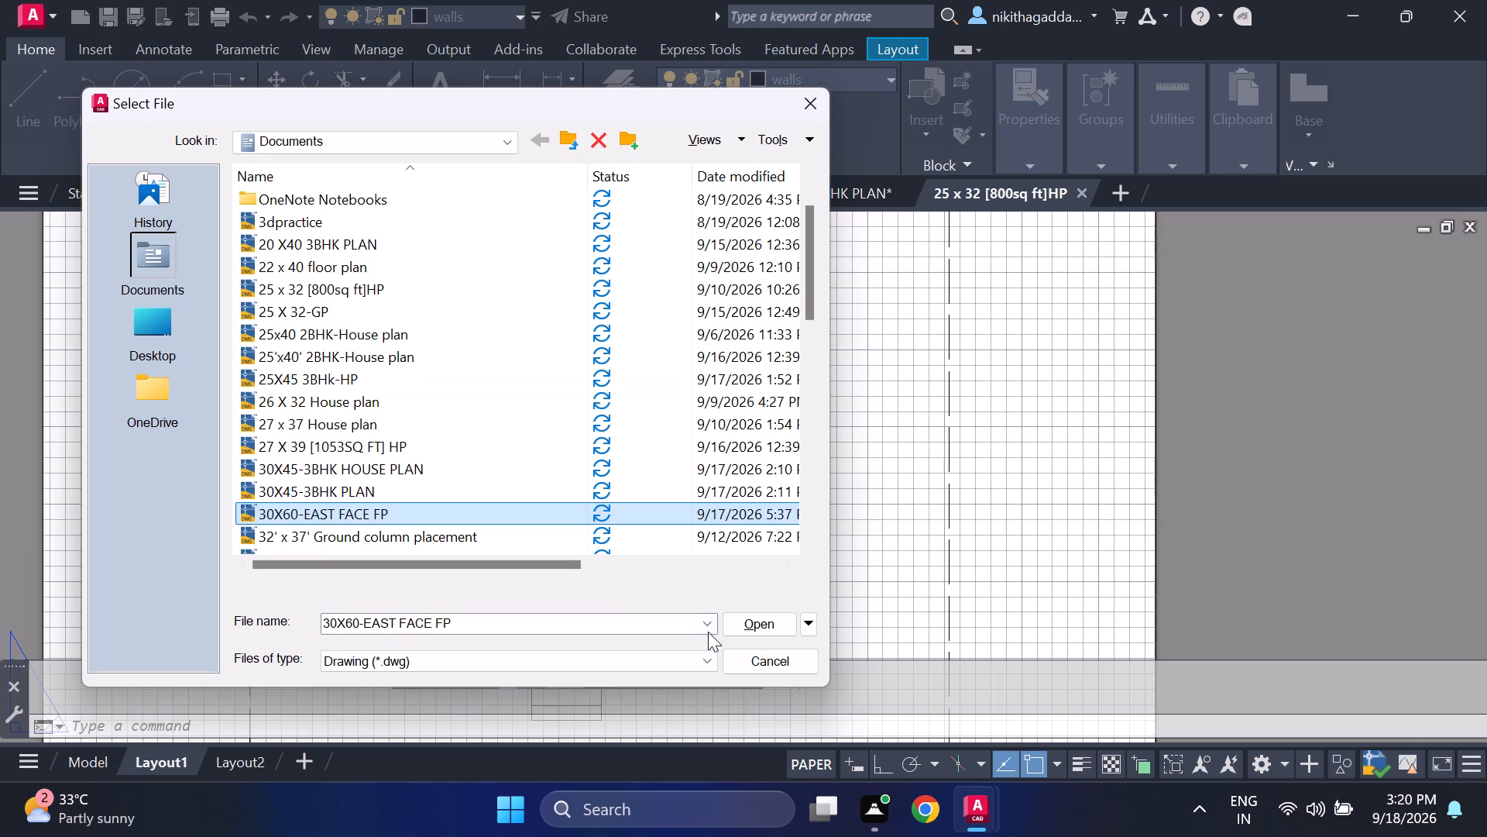
click(750, 626)
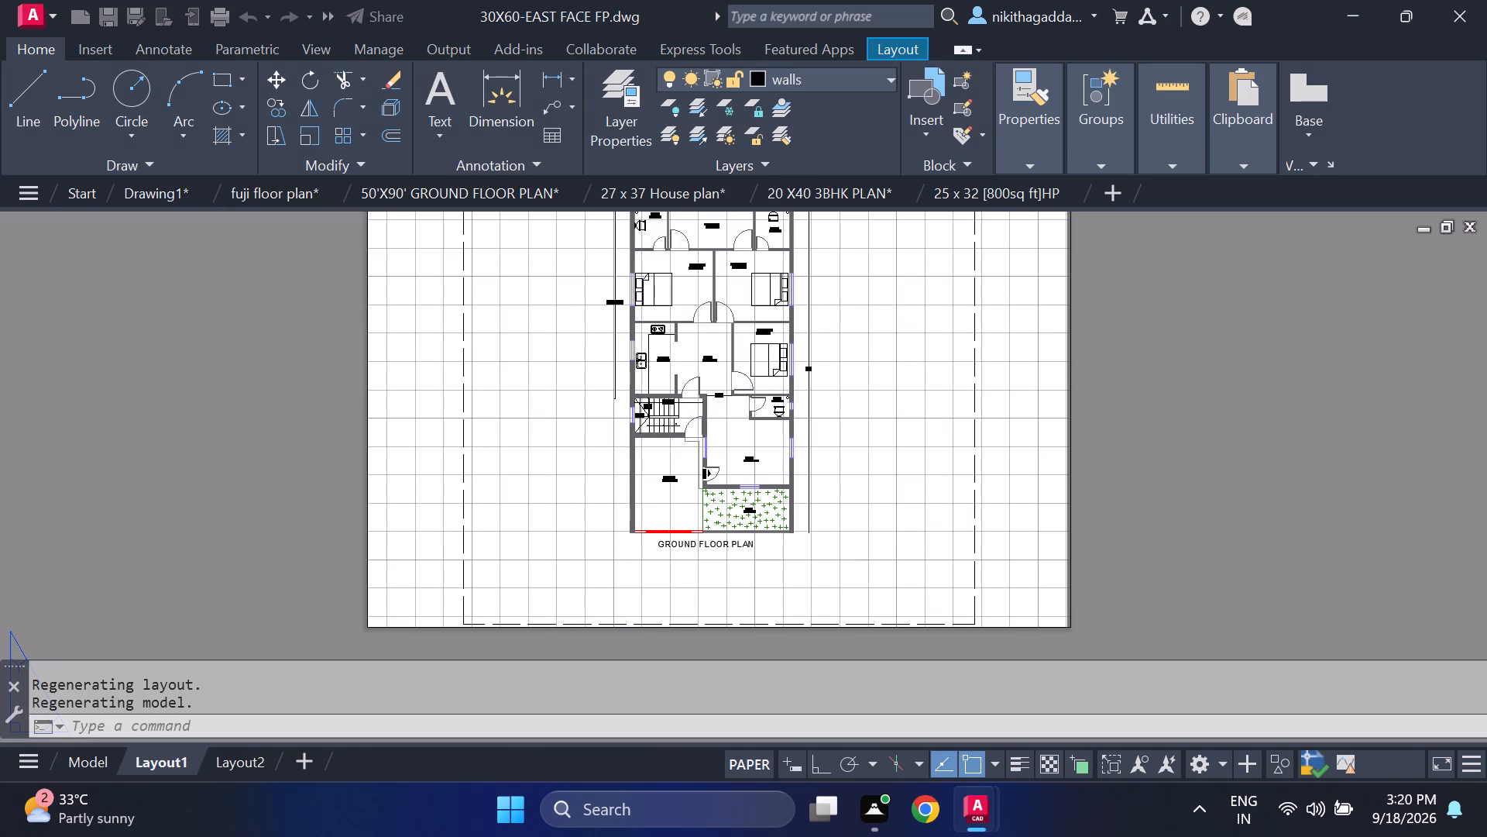
scroll(737, 402, up, 1)
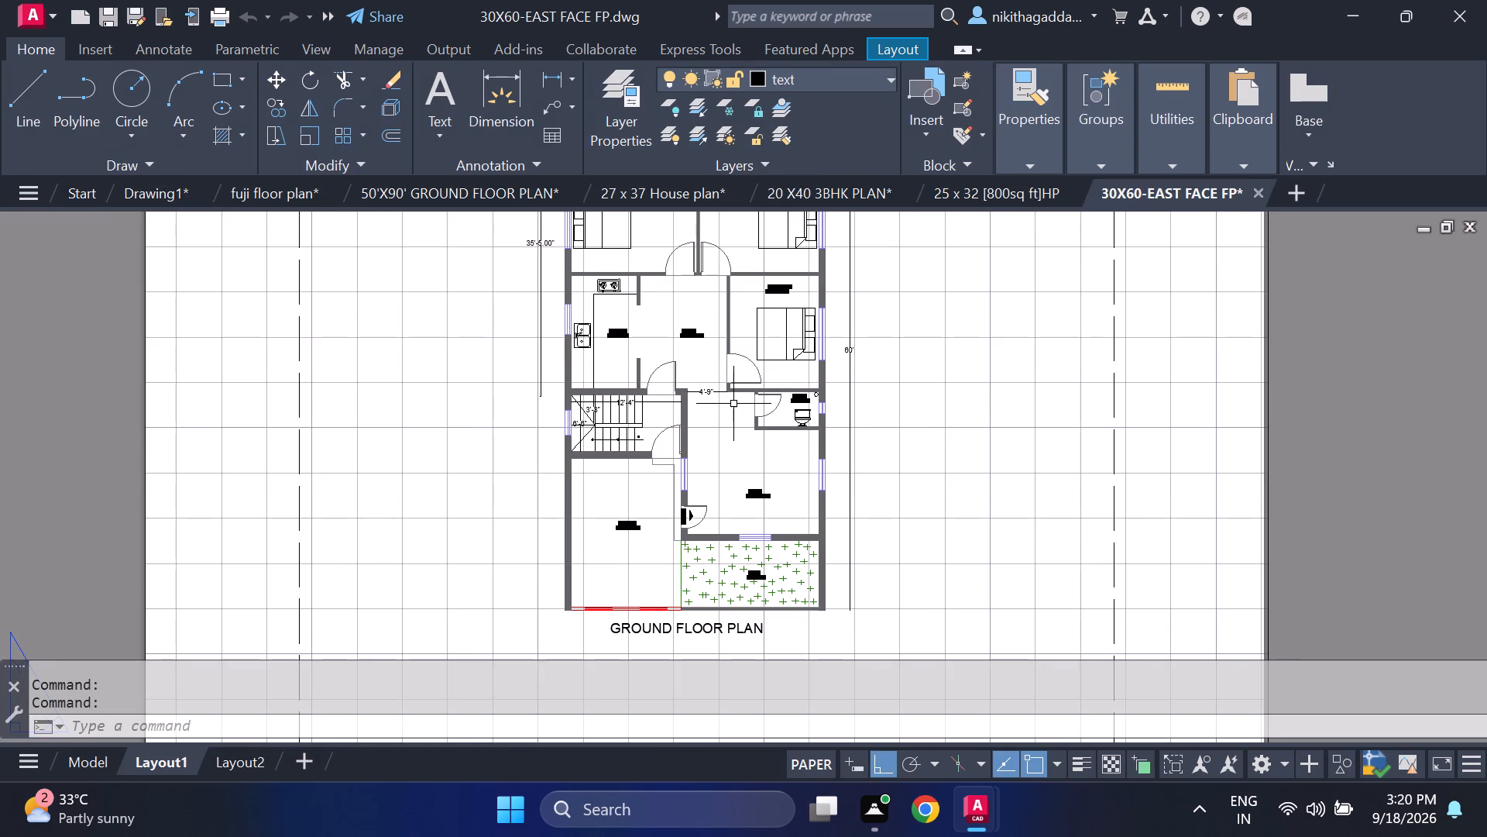
middle_drag(728, 418, 654, 491)
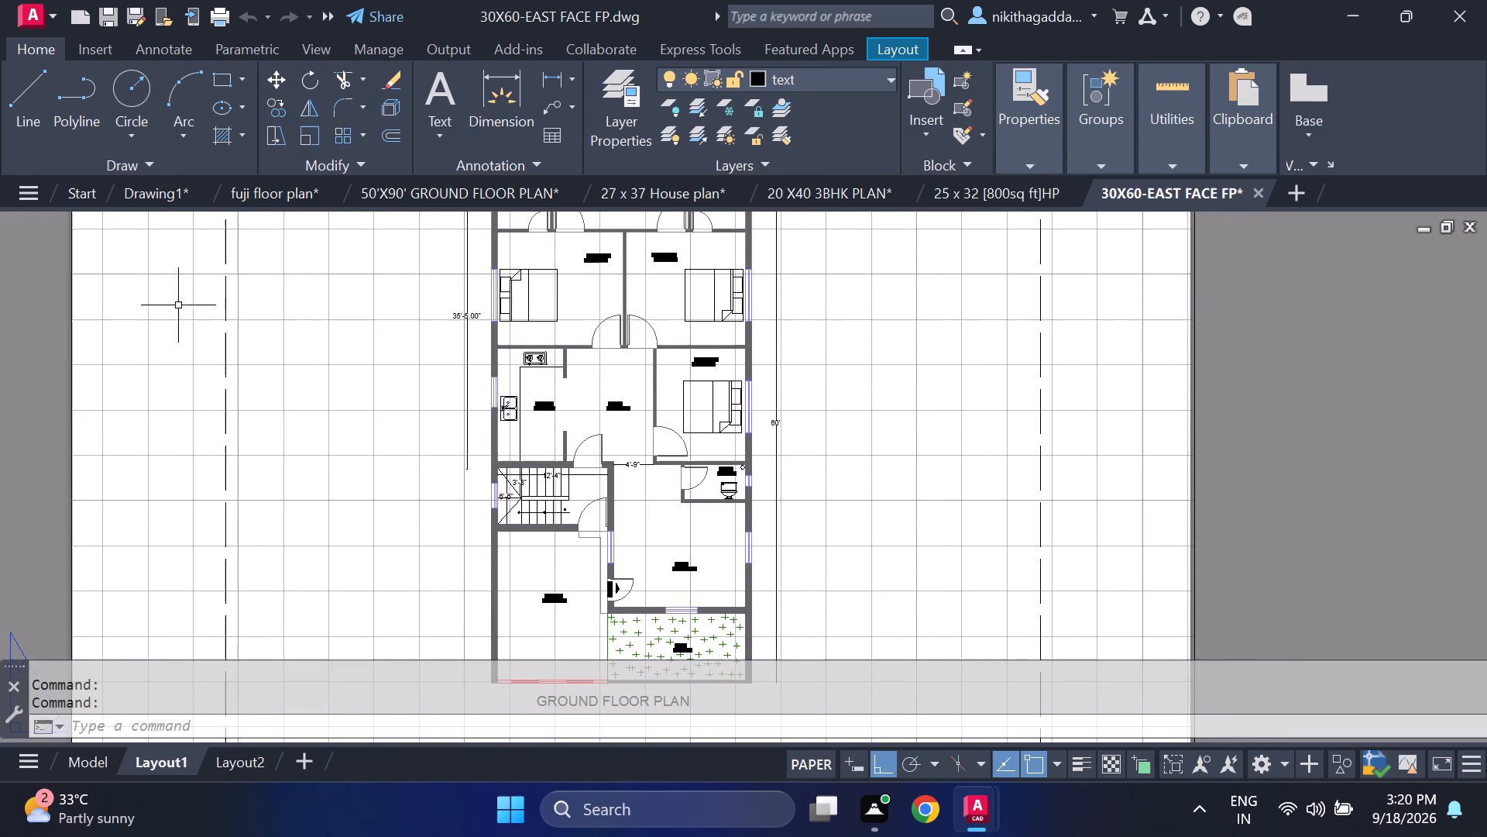
Open the 22 x 40 floor plan drawing from Documents and examine its rooms for reusable furniture.
click(44, 191)
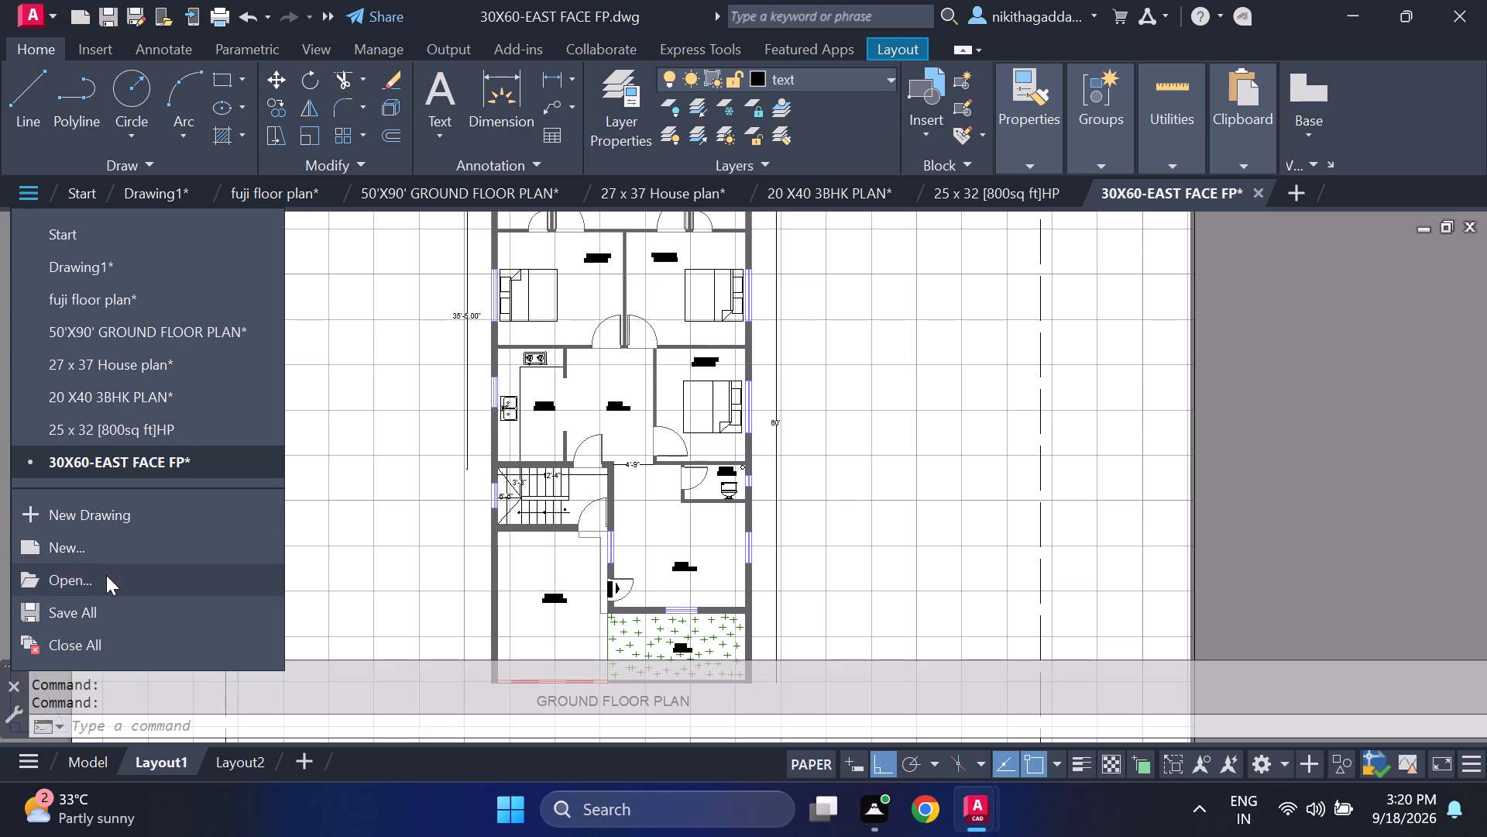
drag(106, 575, 106, 567)
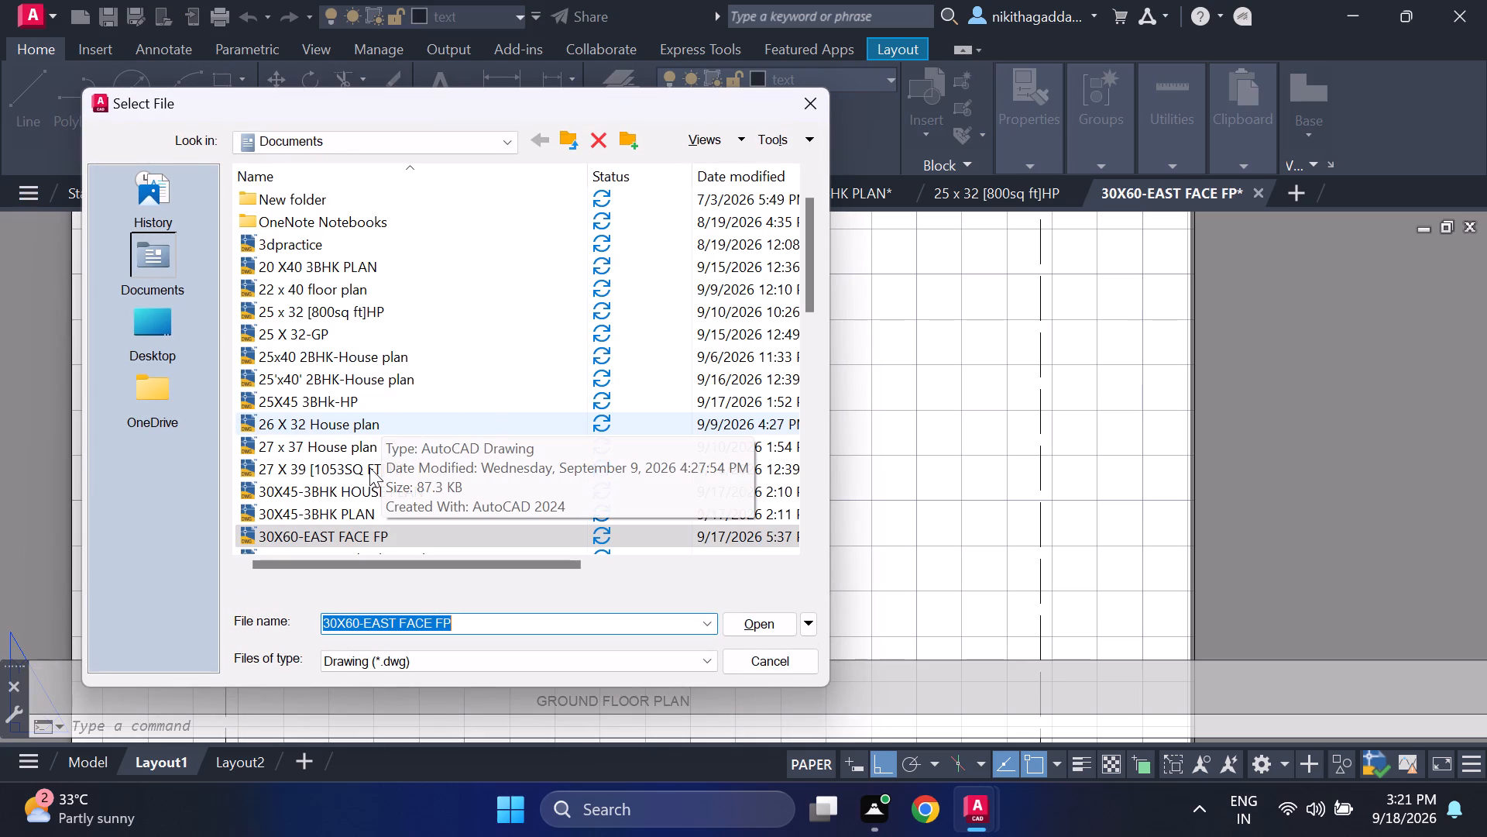
scroll(352, 414, up, 1)
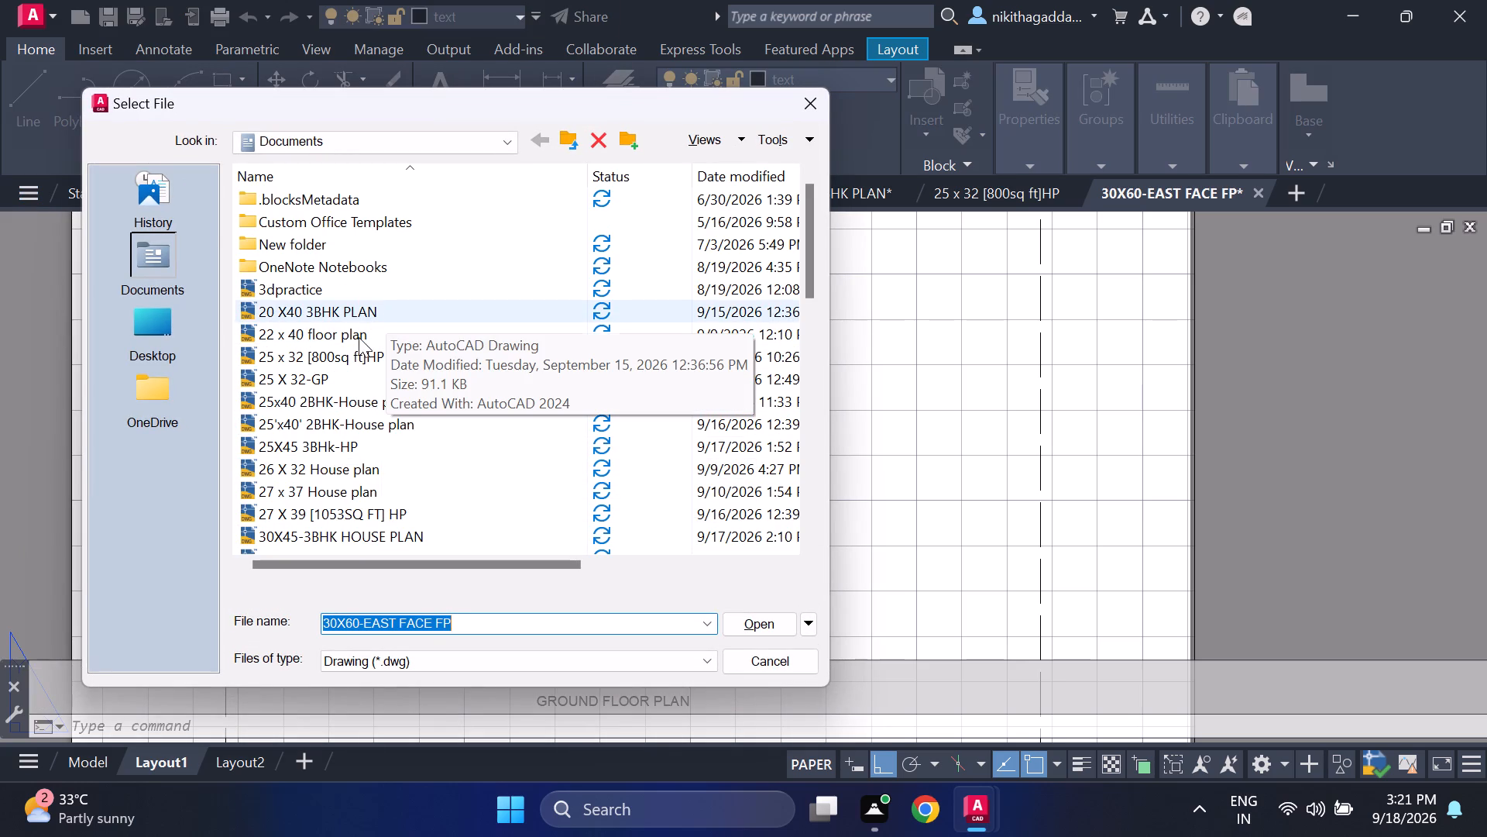
click(359, 337)
click(774, 632)
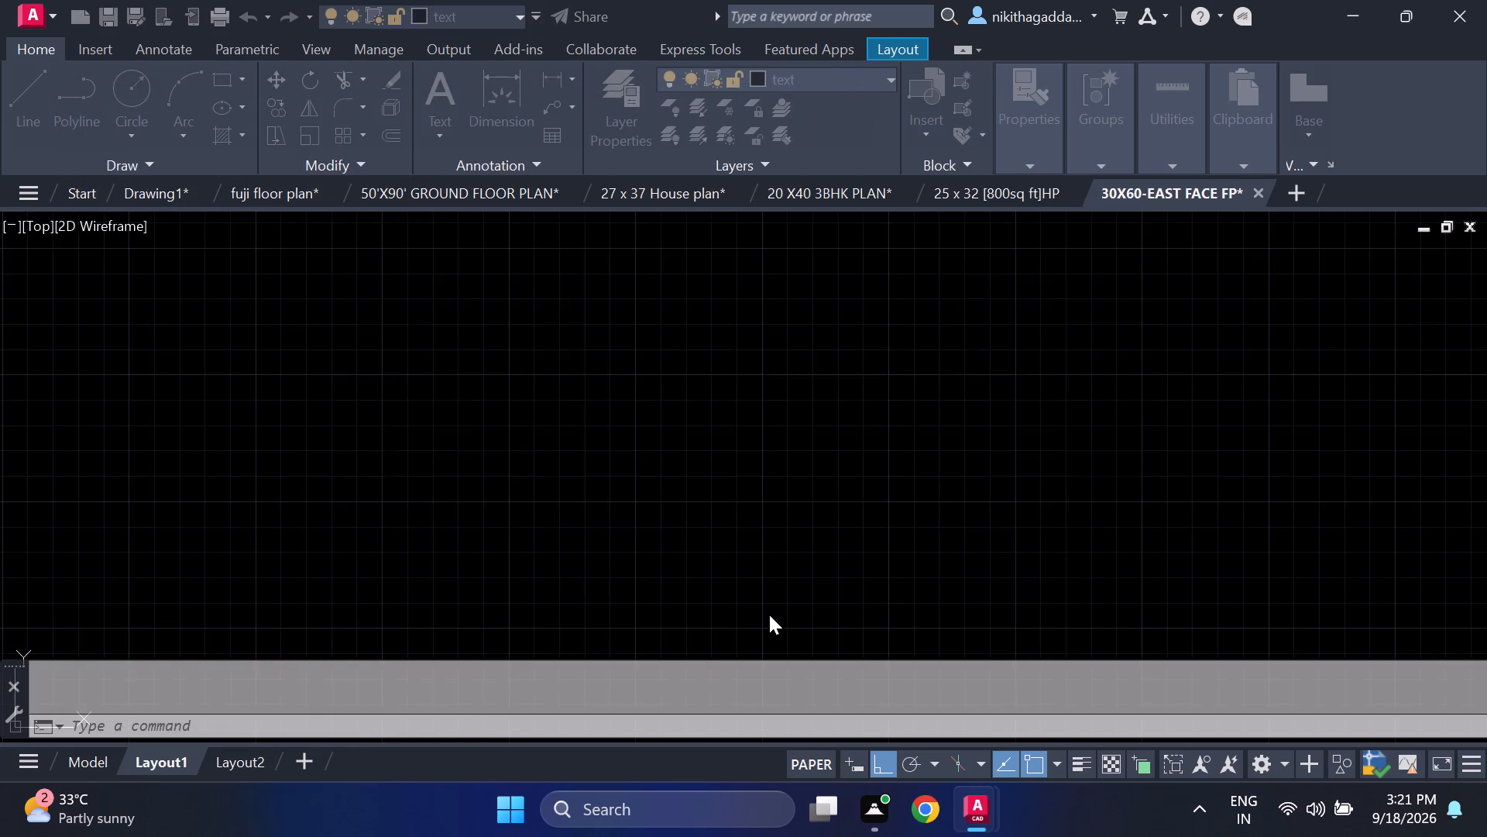
scroll(665, 570, down, 2)
middle_drag(597, 576, 665, 306)
middle_drag(695, 547, 652, 427)
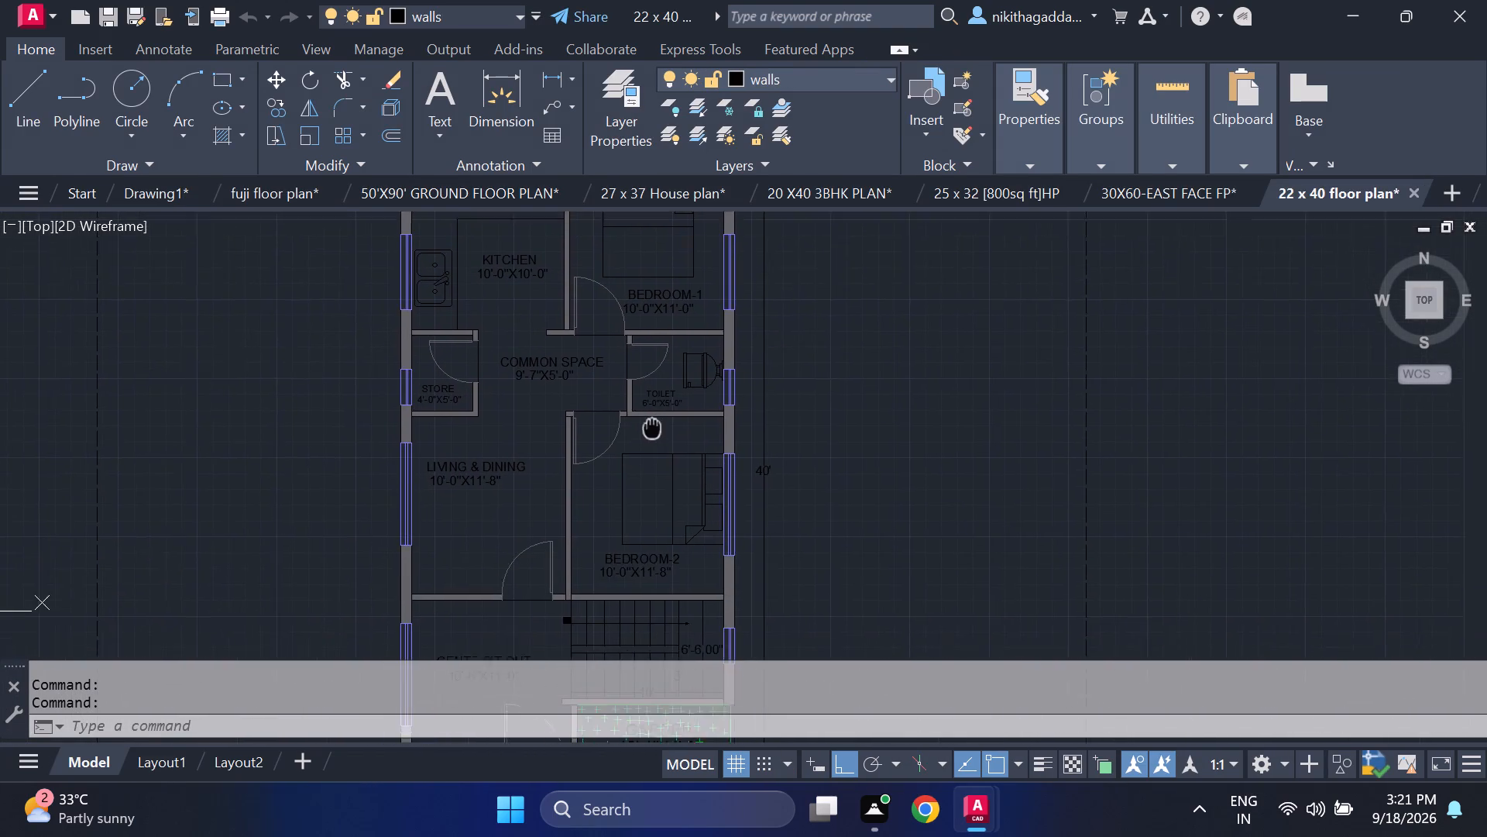
middle_drag(652, 427, 617, 300)
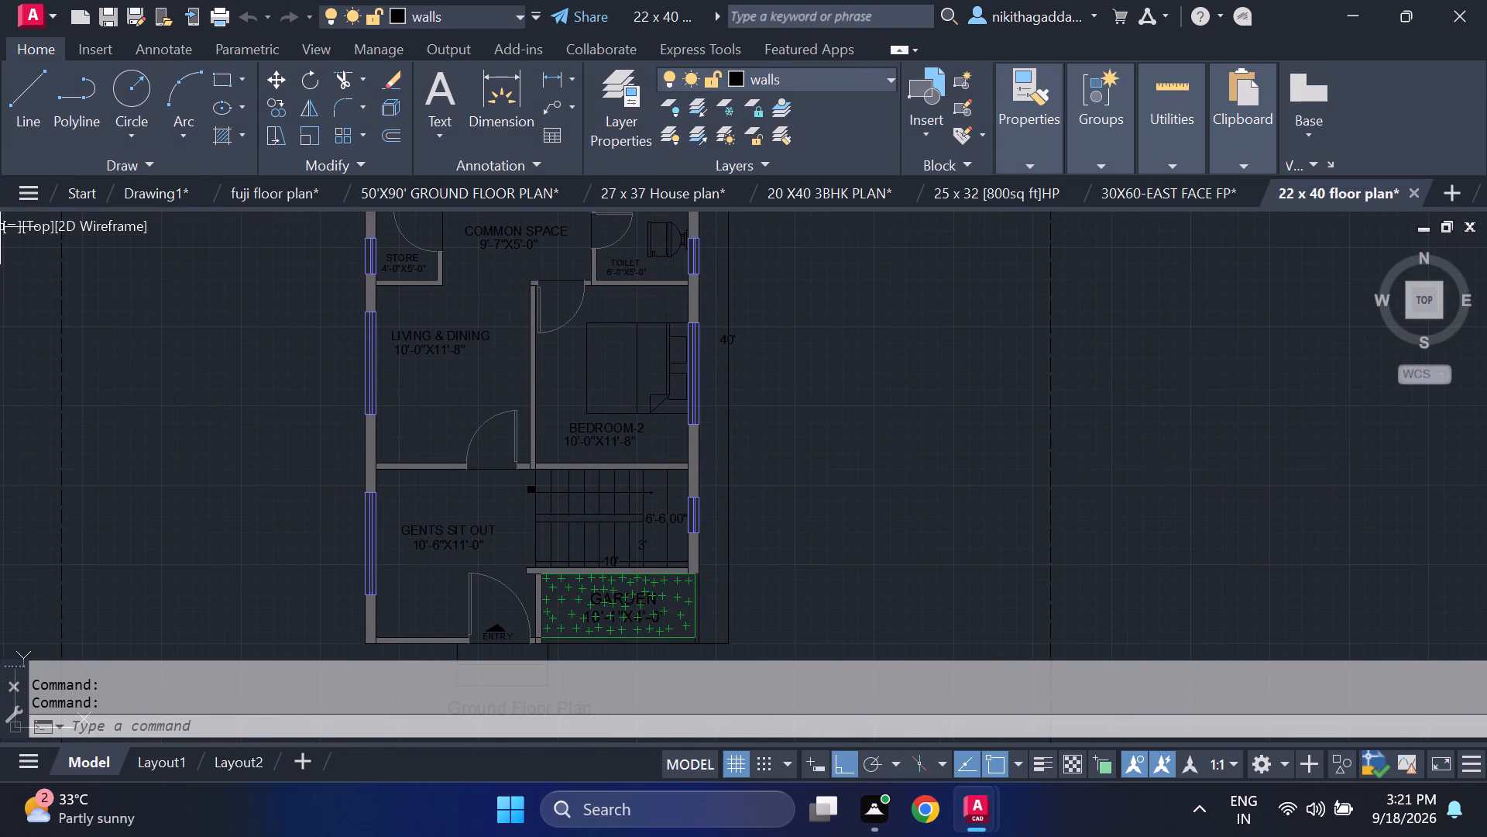
Open the 30X45-3BHK HOUSE PLAN drawing from Documents and look over its furnished ground floor plan.
click(22, 186)
click(122, 615)
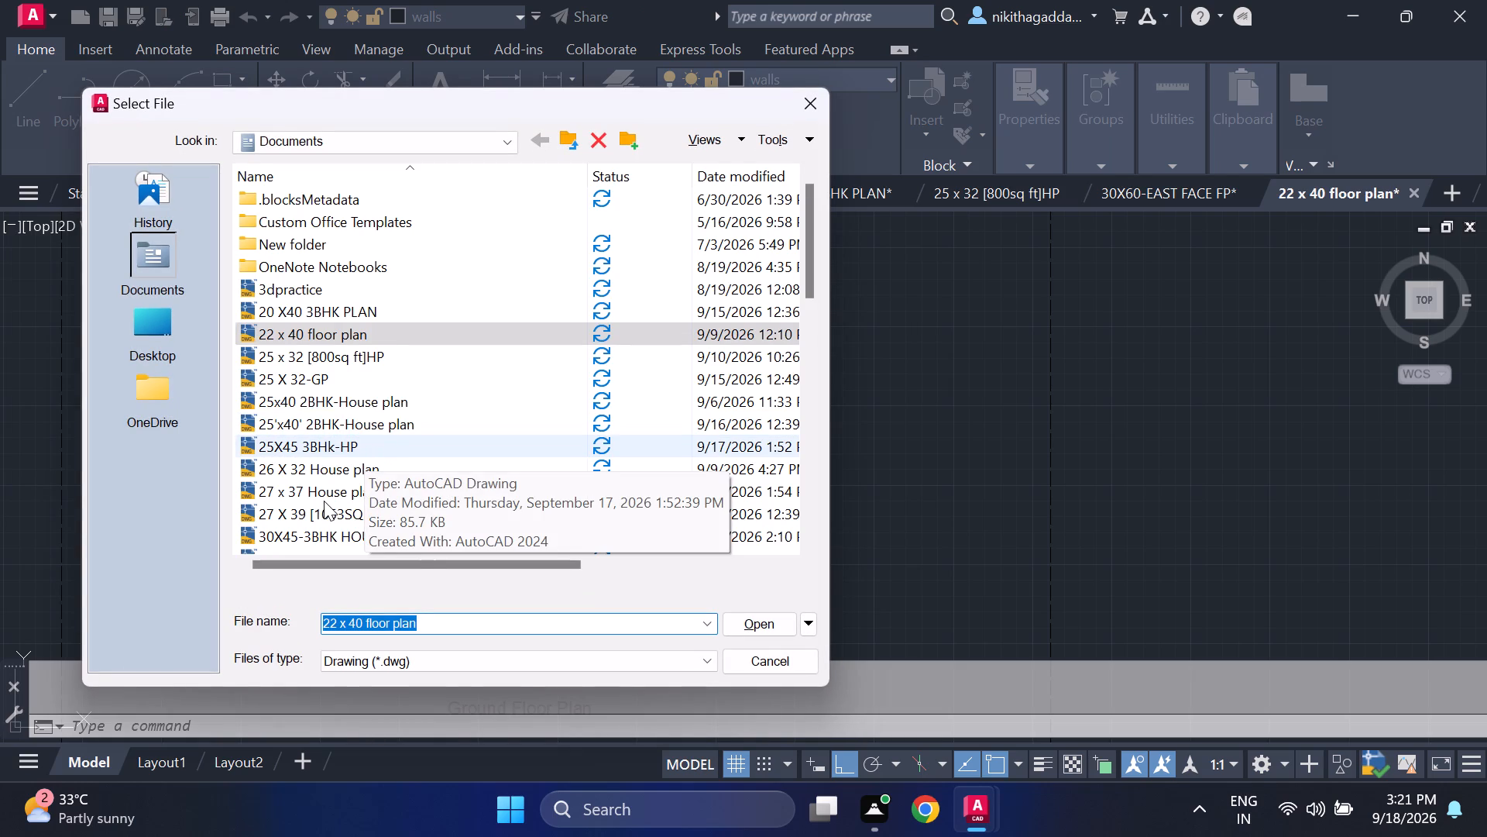
scroll(324, 501, down, 1)
click(420, 465)
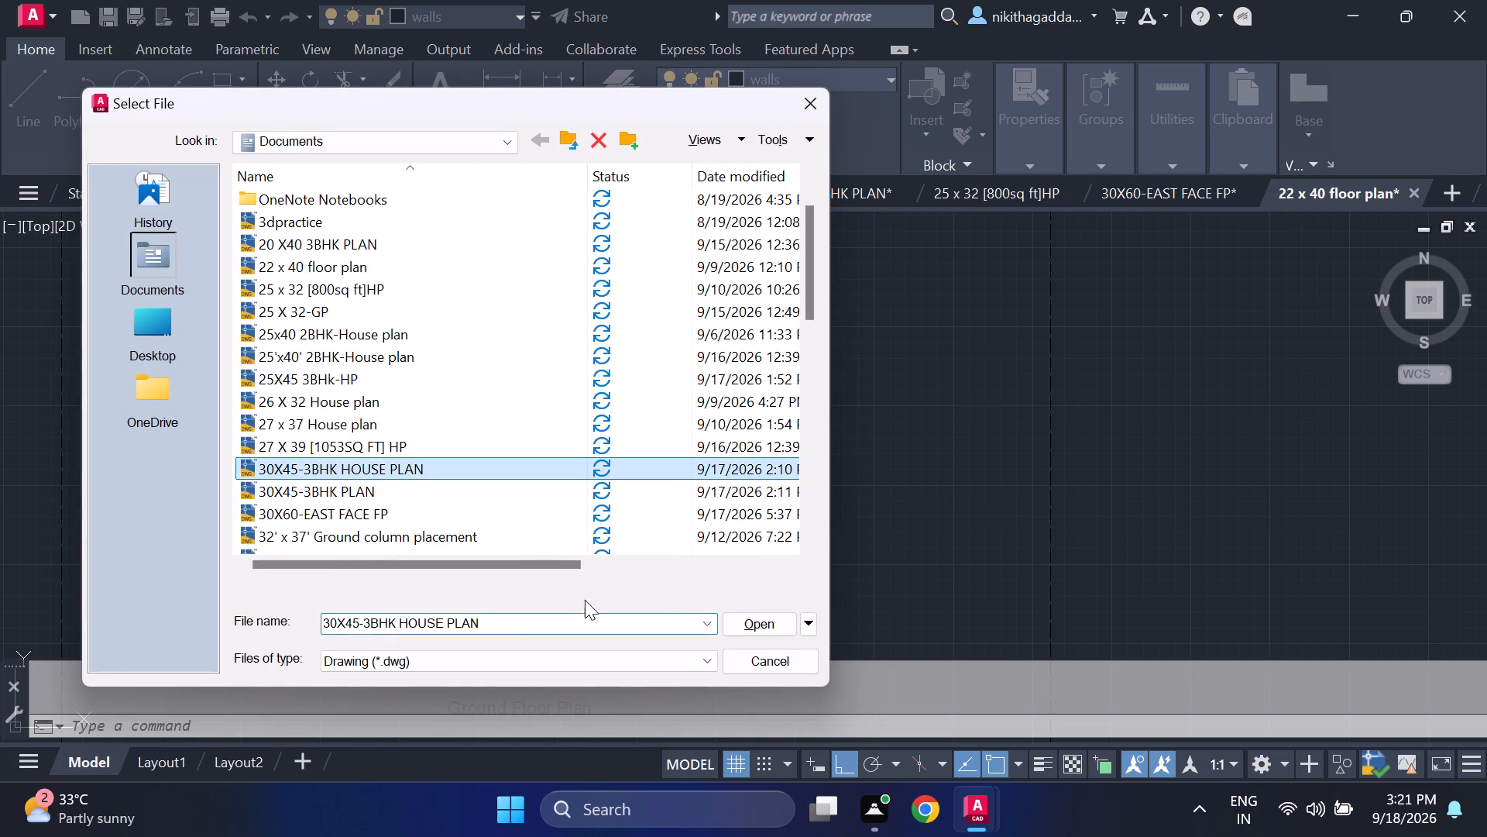
click(766, 626)
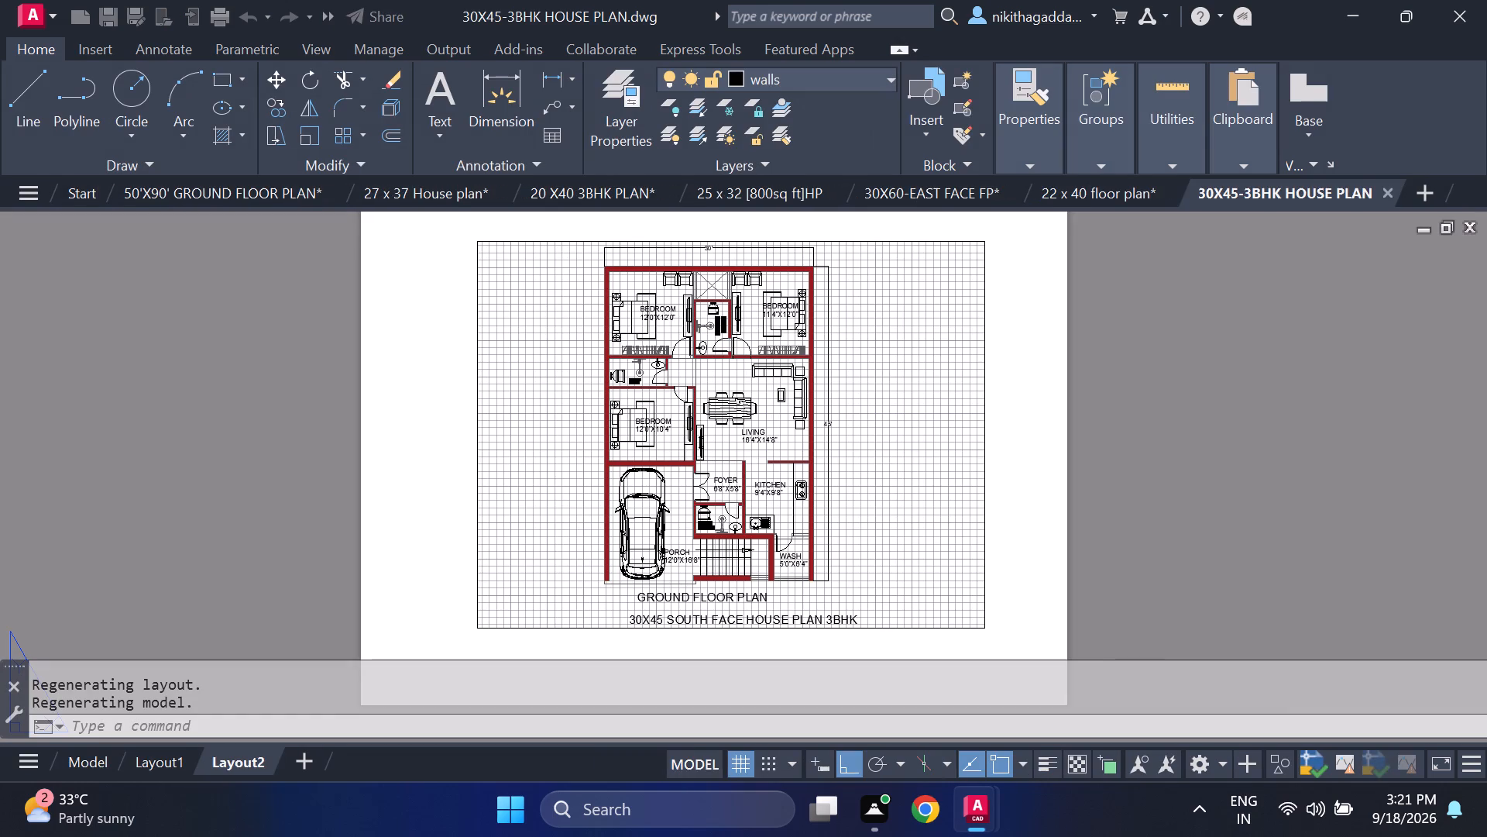
scroll(739, 468, up, 1)
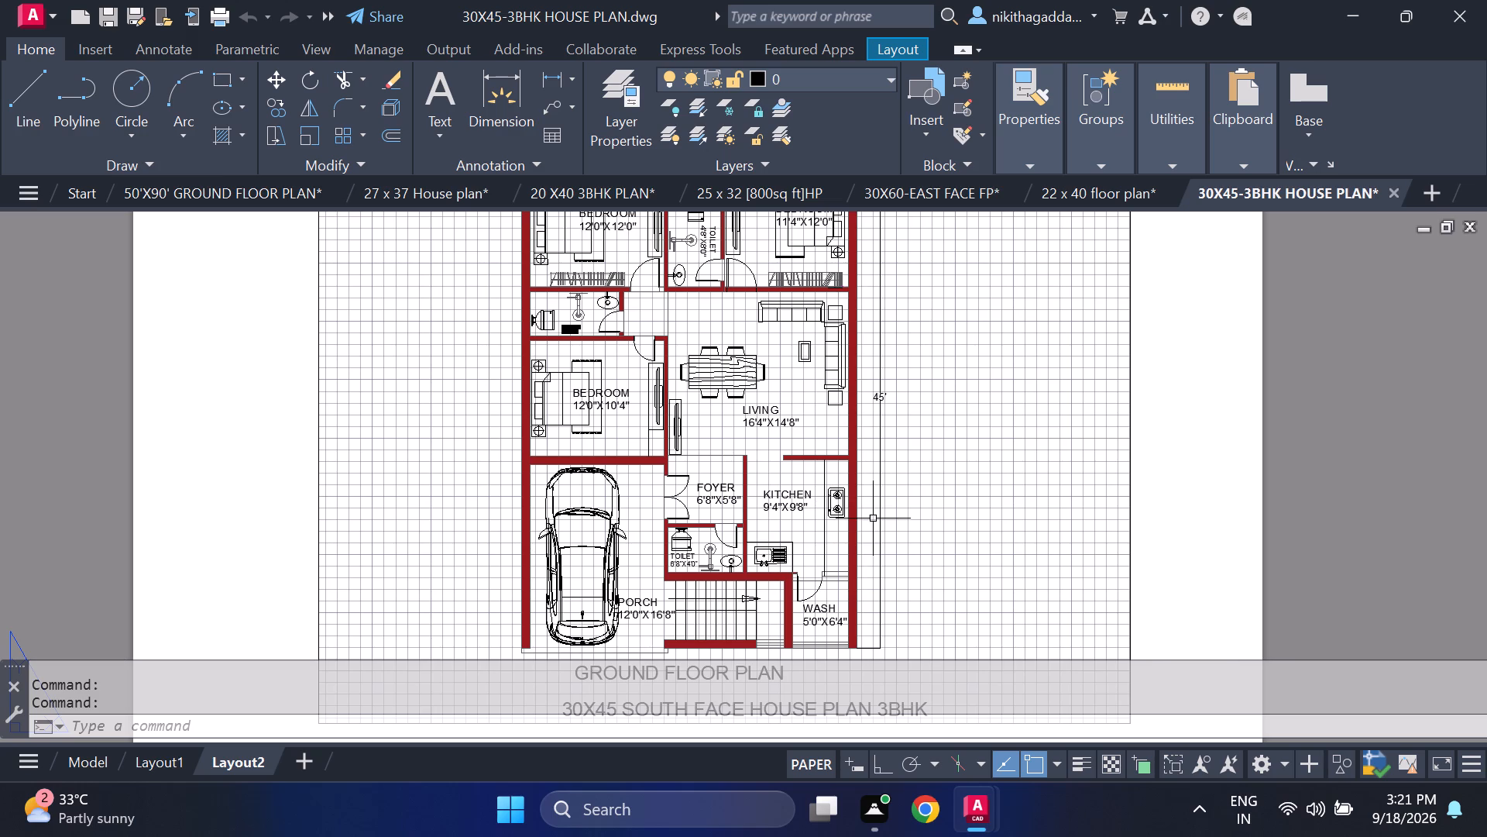
middle_drag(873, 518, 874, 607)
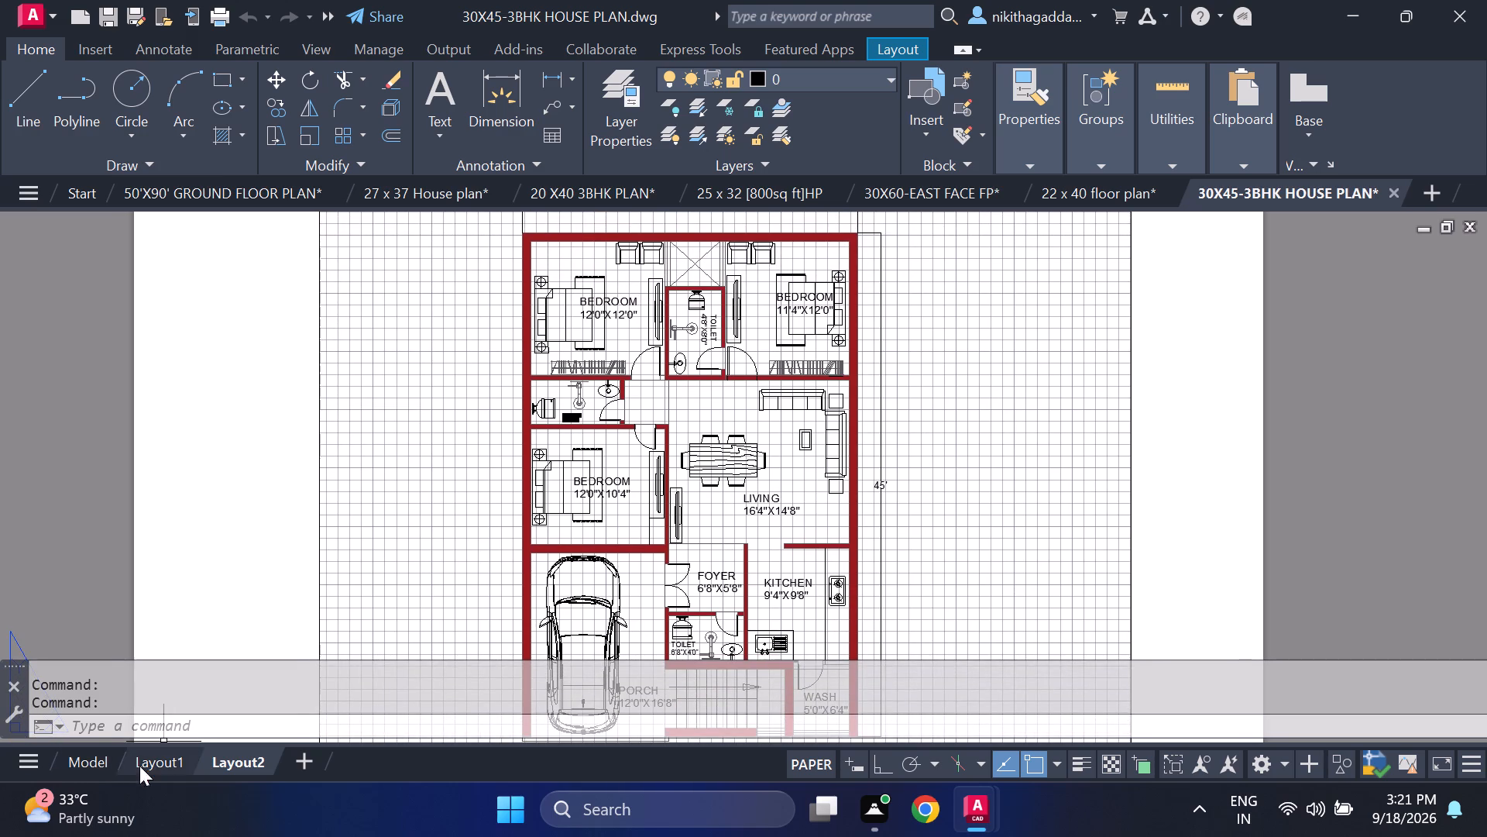
Copy the two pairs of armchairs from the two upper bedrooms in the 30X45-3BHK HOUSE PLAN model space.
click(101, 756)
middle_drag(489, 484, 451, 625)
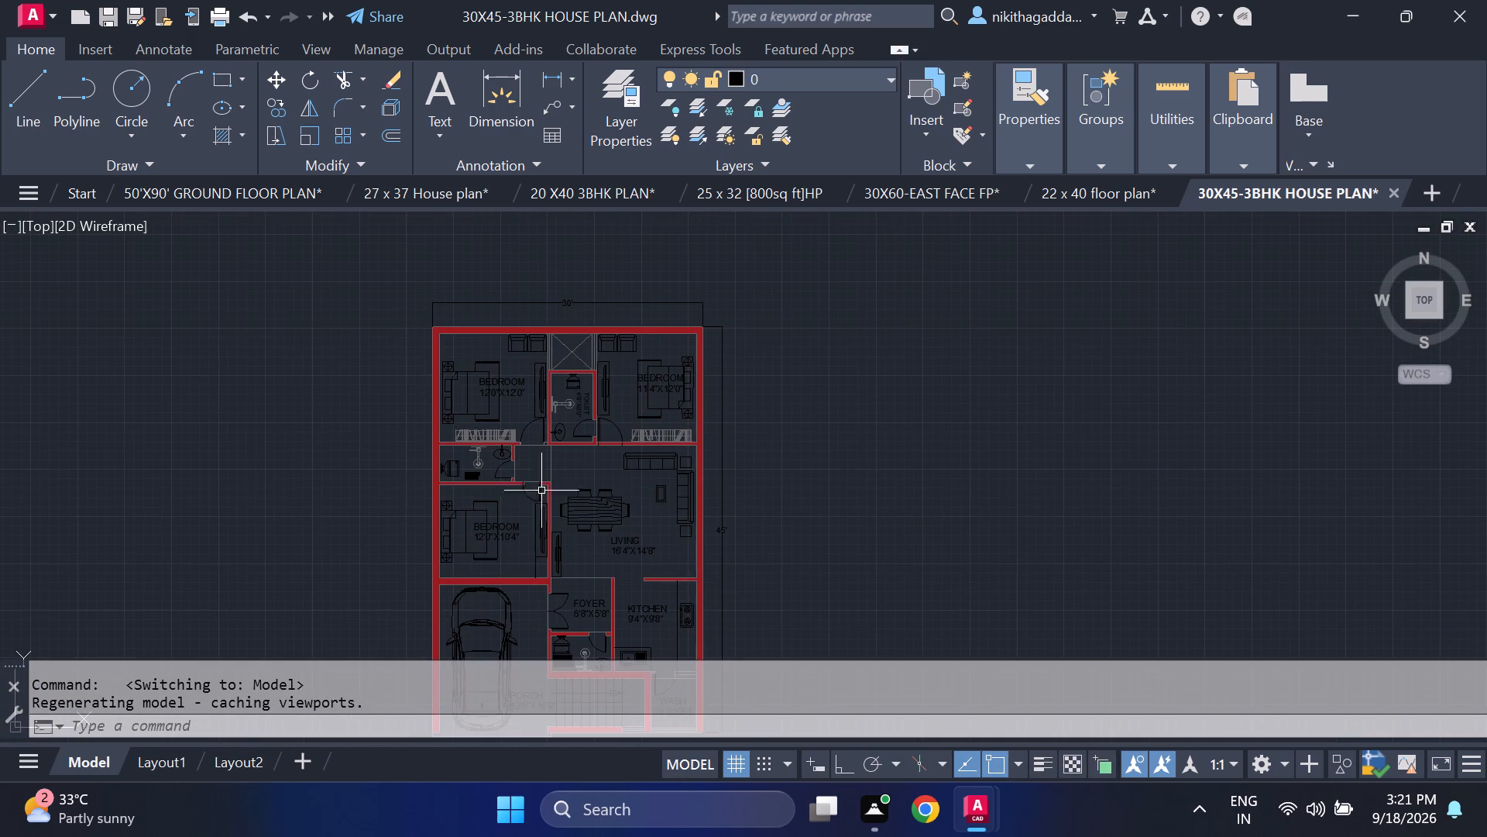
scroll(551, 344, up, 2)
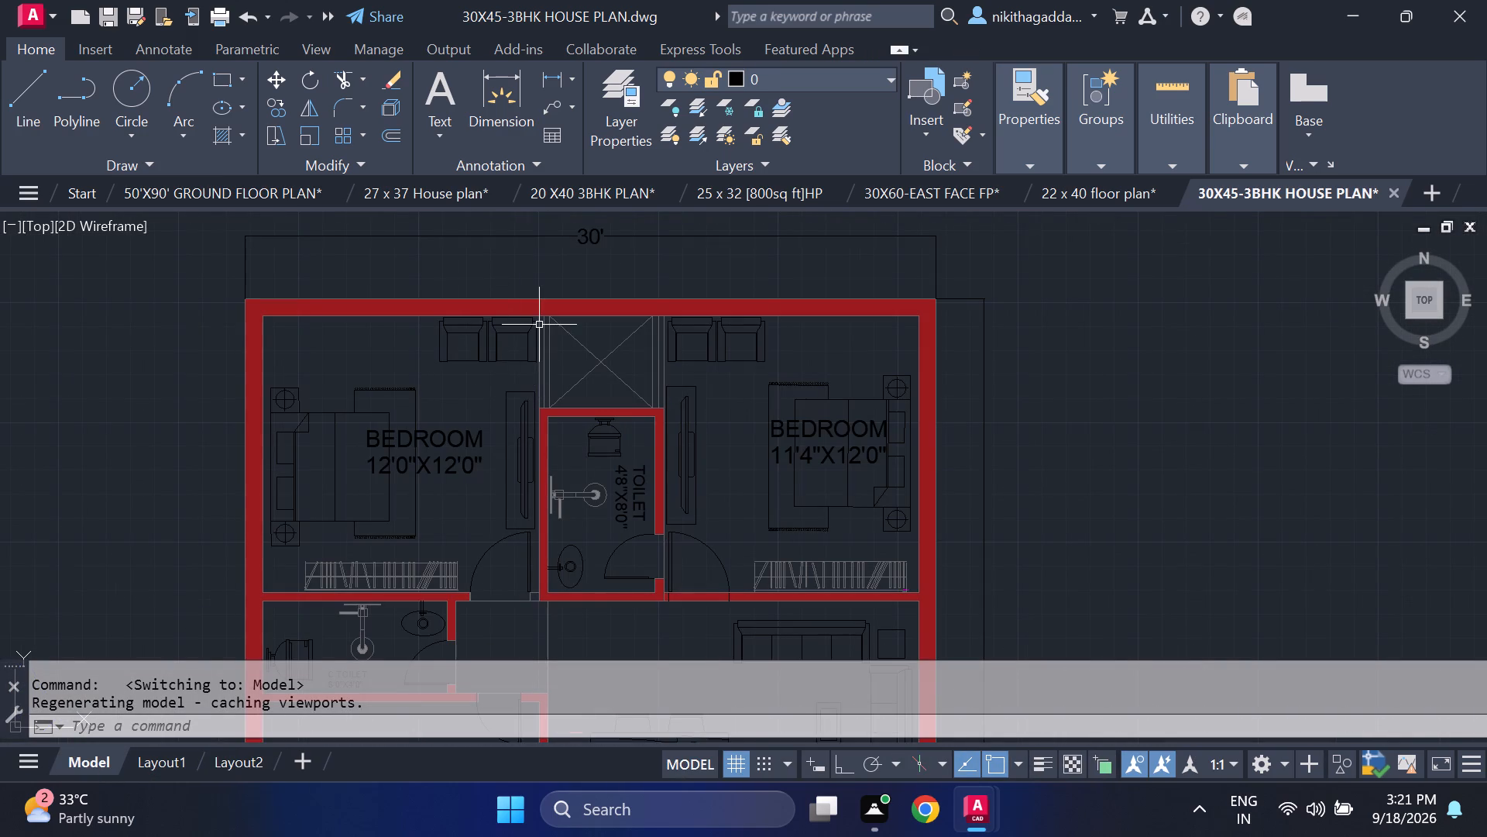
scroll(539, 322, up, 3)
drag(516, 315, 502, 322)
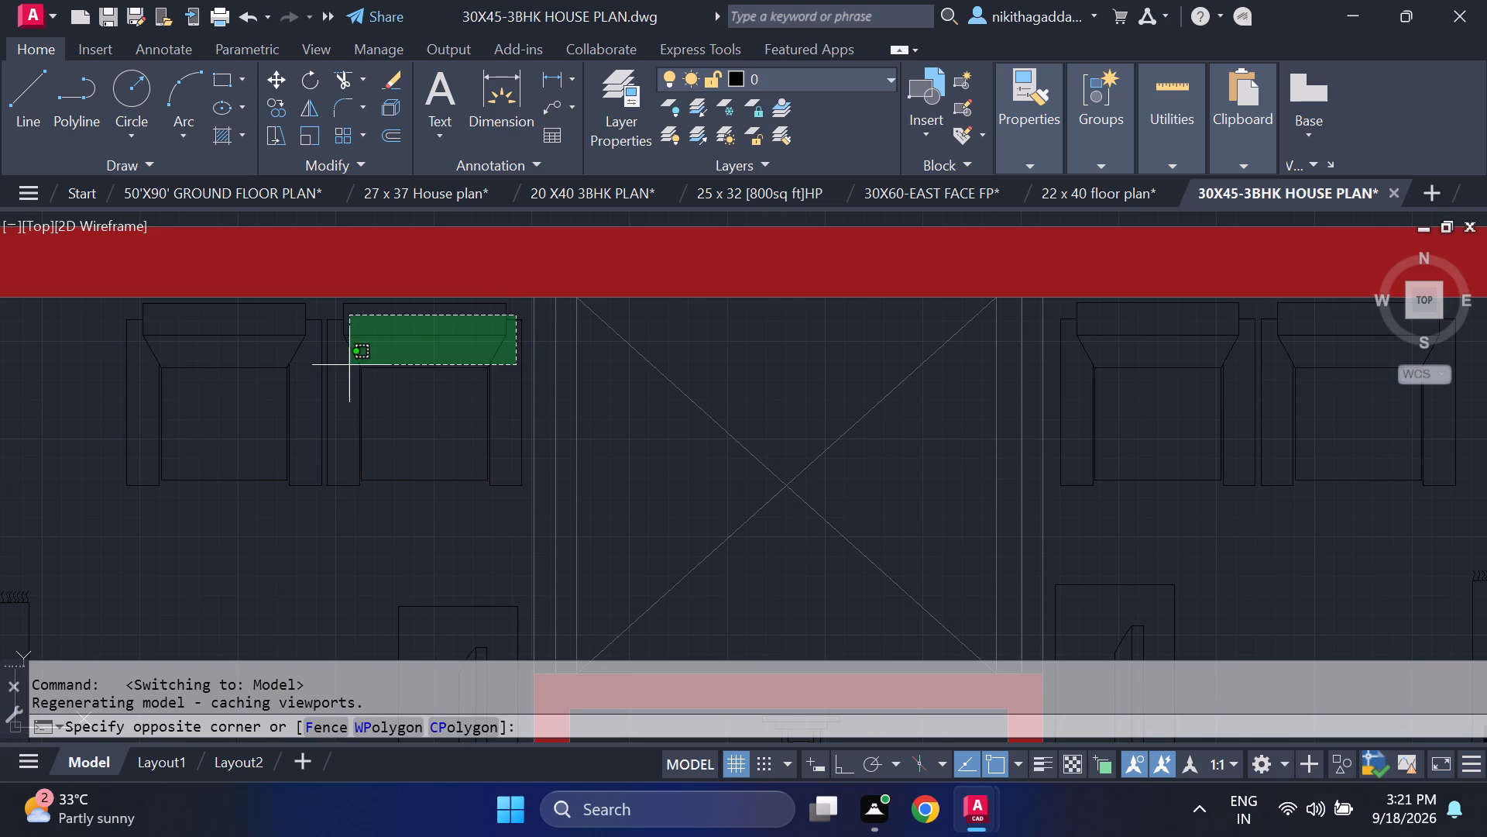
click(72, 497)
scroll(510, 522, down, 3)
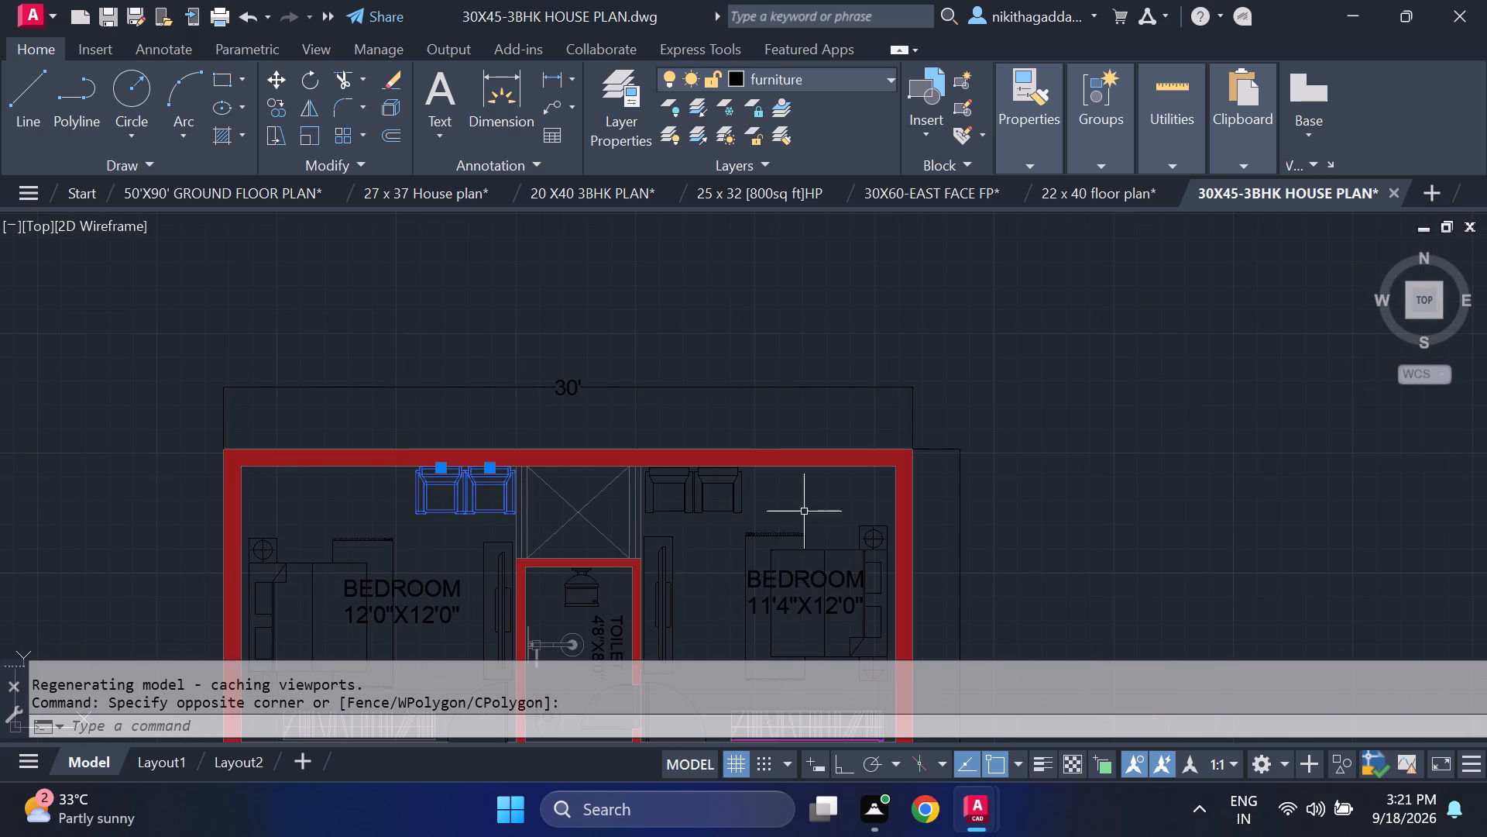
scroll(755, 500, up, 1)
drag(783, 465, 770, 471)
click(616, 541)
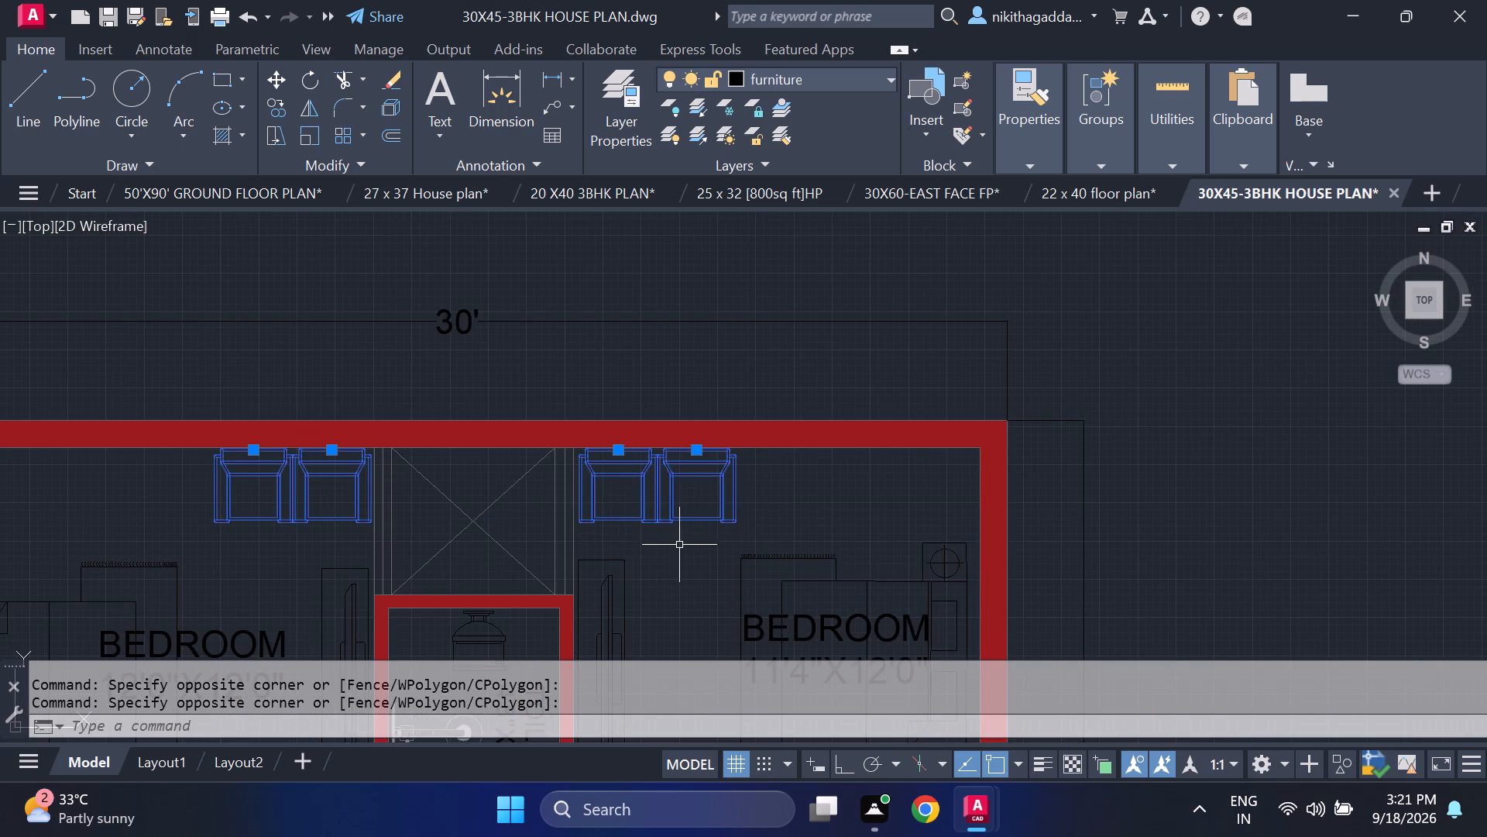
scroll(679, 546, down, 2)
middle_drag(716, 604, 764, 382)
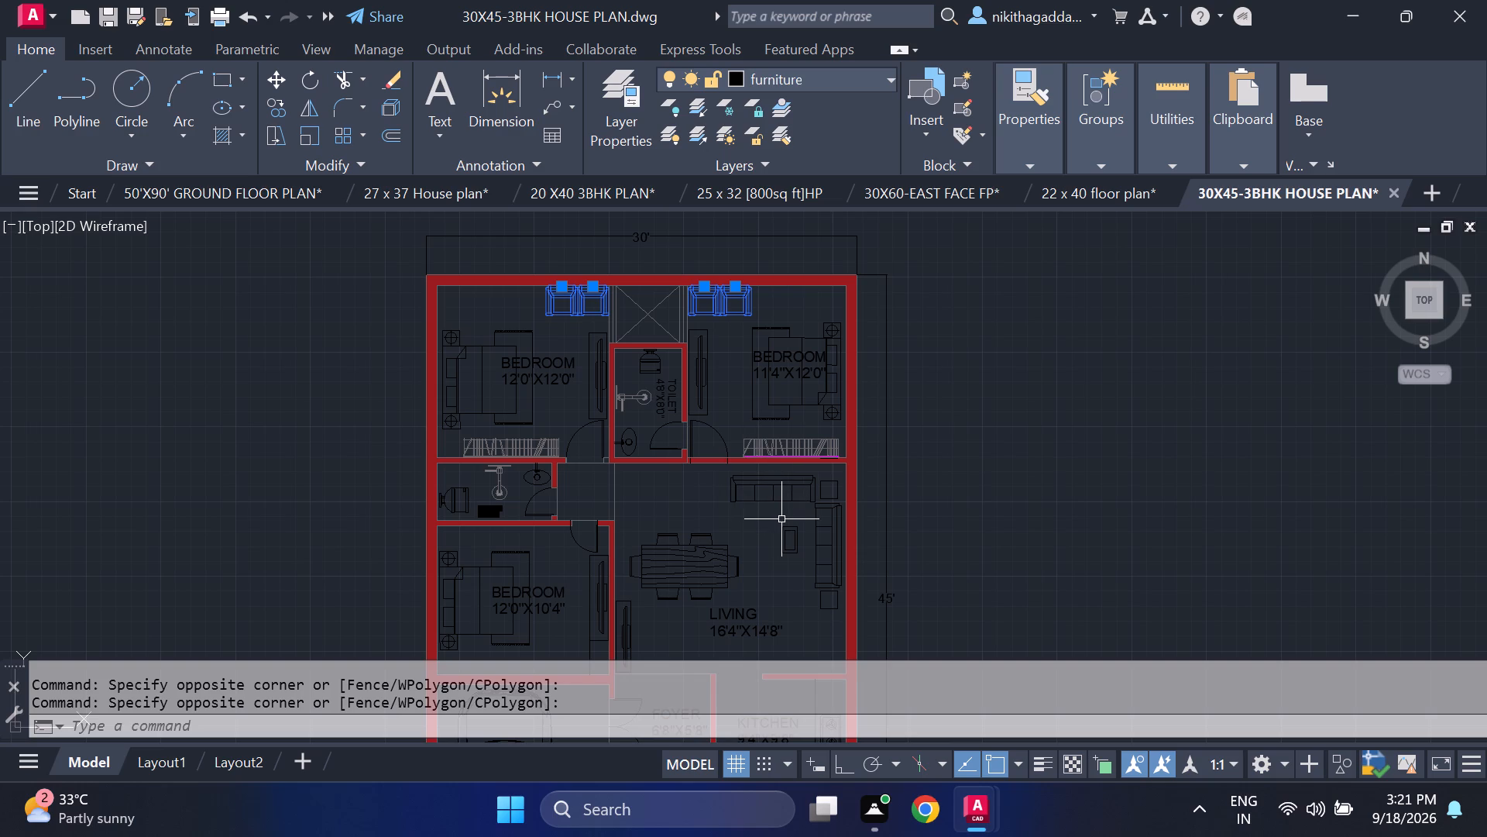
scroll(773, 535, up, 1)
scroll(773, 535, down, 1)
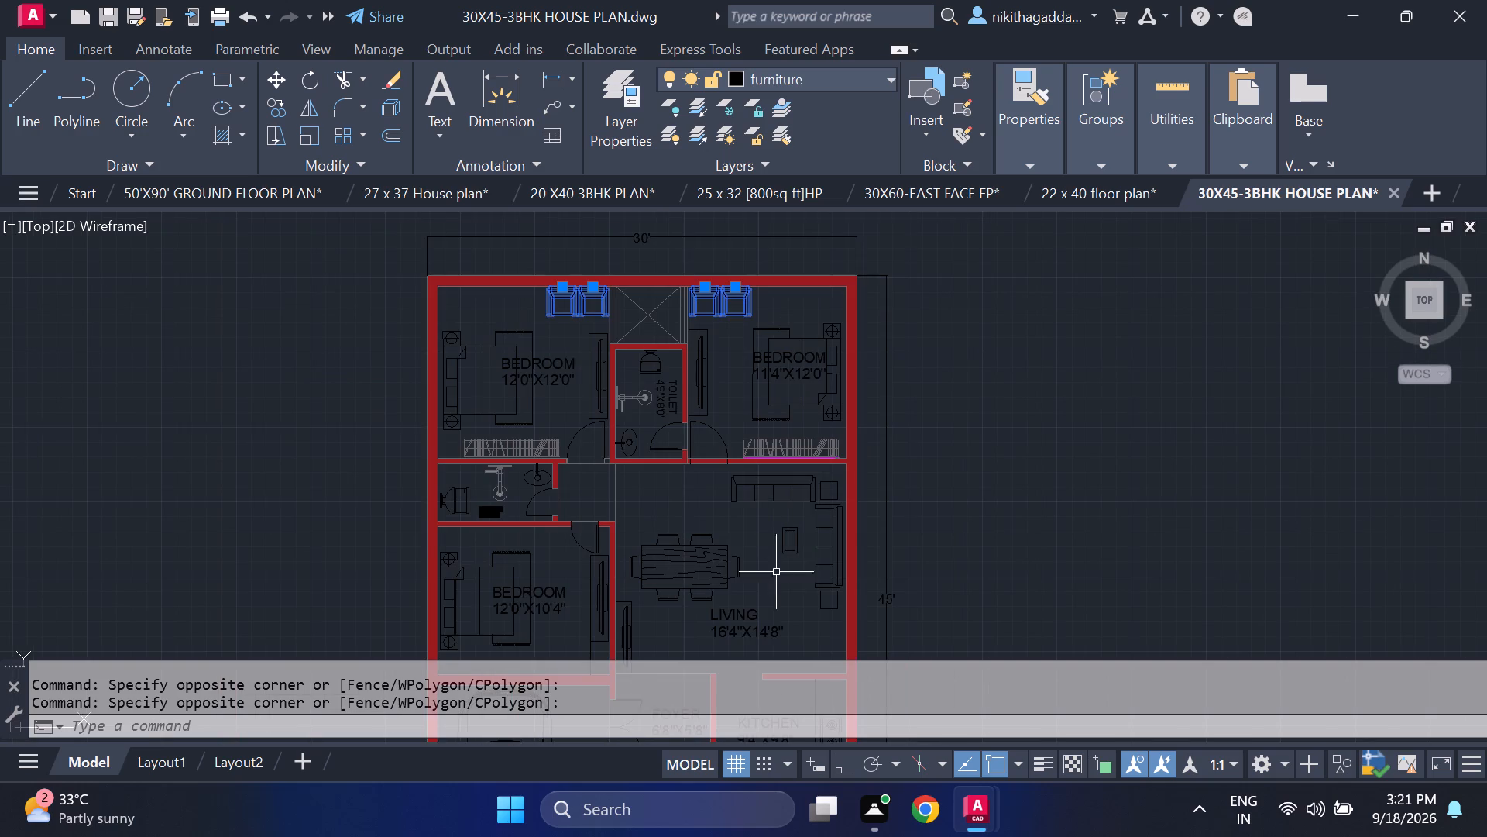
middle_drag(767, 580, 743, 348)
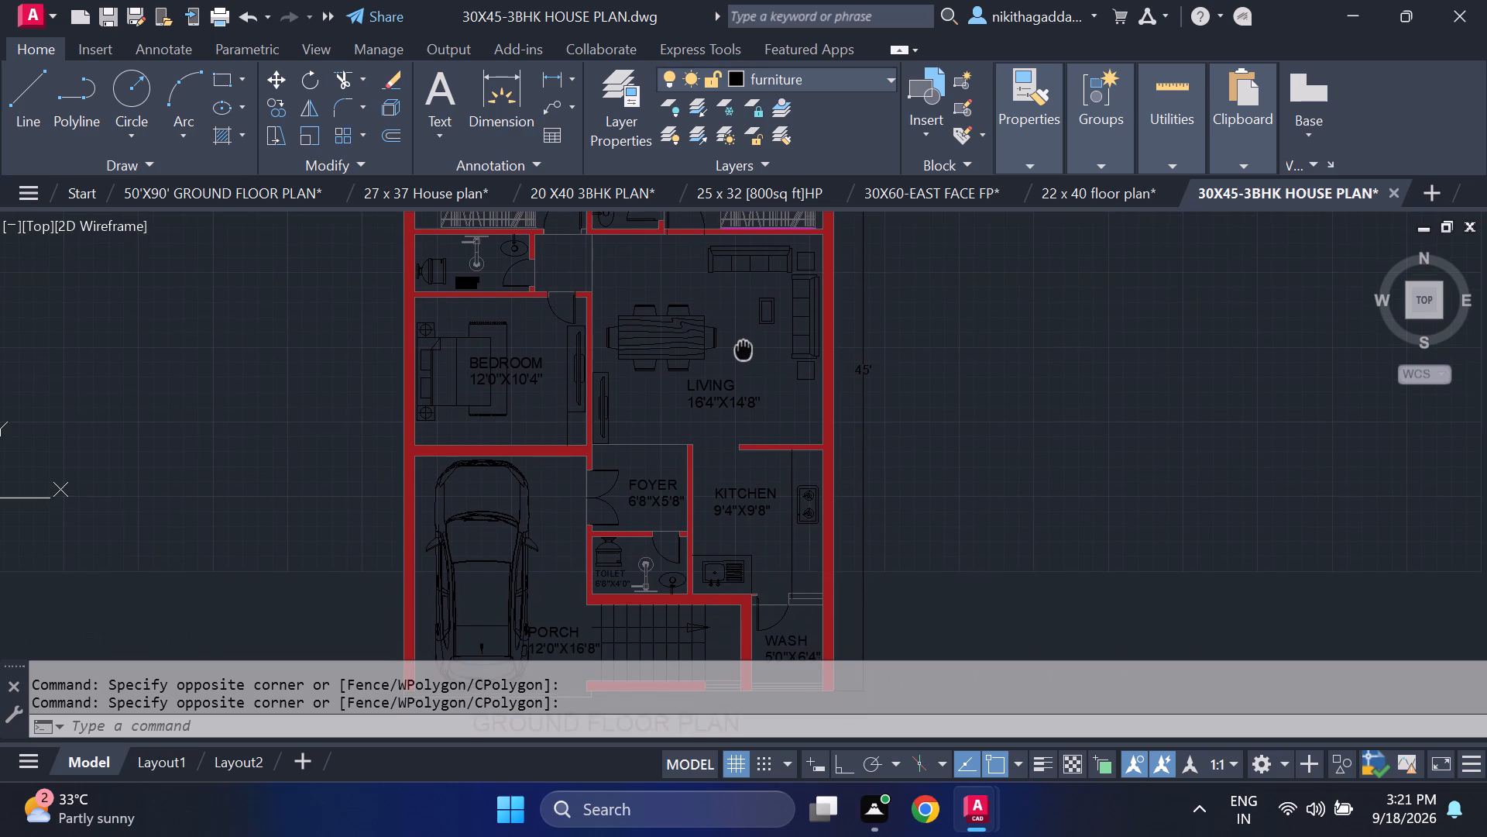
middle_drag(743, 348, 745, 344)
middle_drag(760, 555, 743, 496)
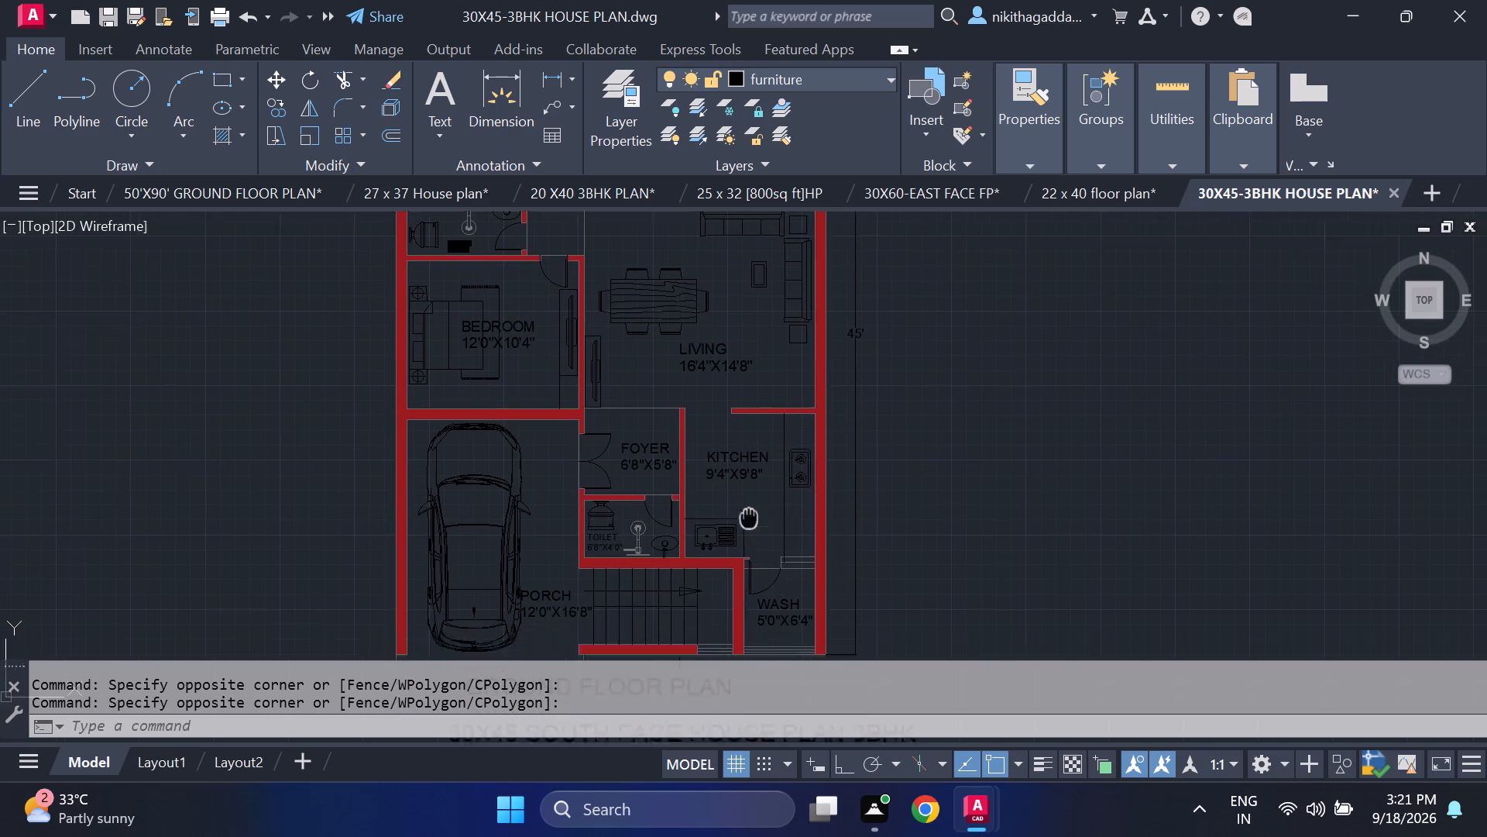
middle_drag(743, 496, 732, 397)
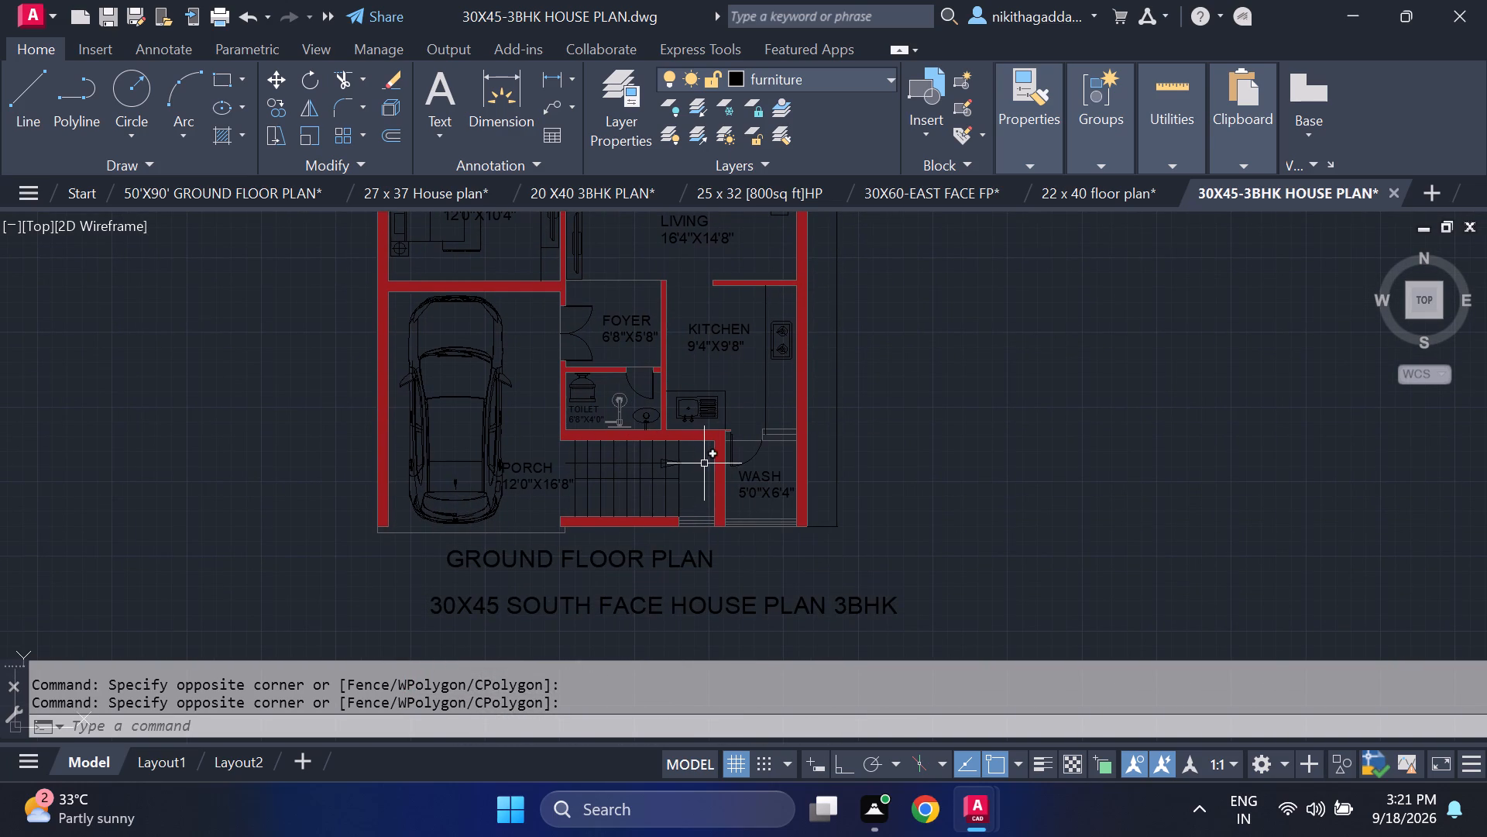
middle_drag(706, 462, 752, 575)
middle_drag(716, 412, 747, 553)
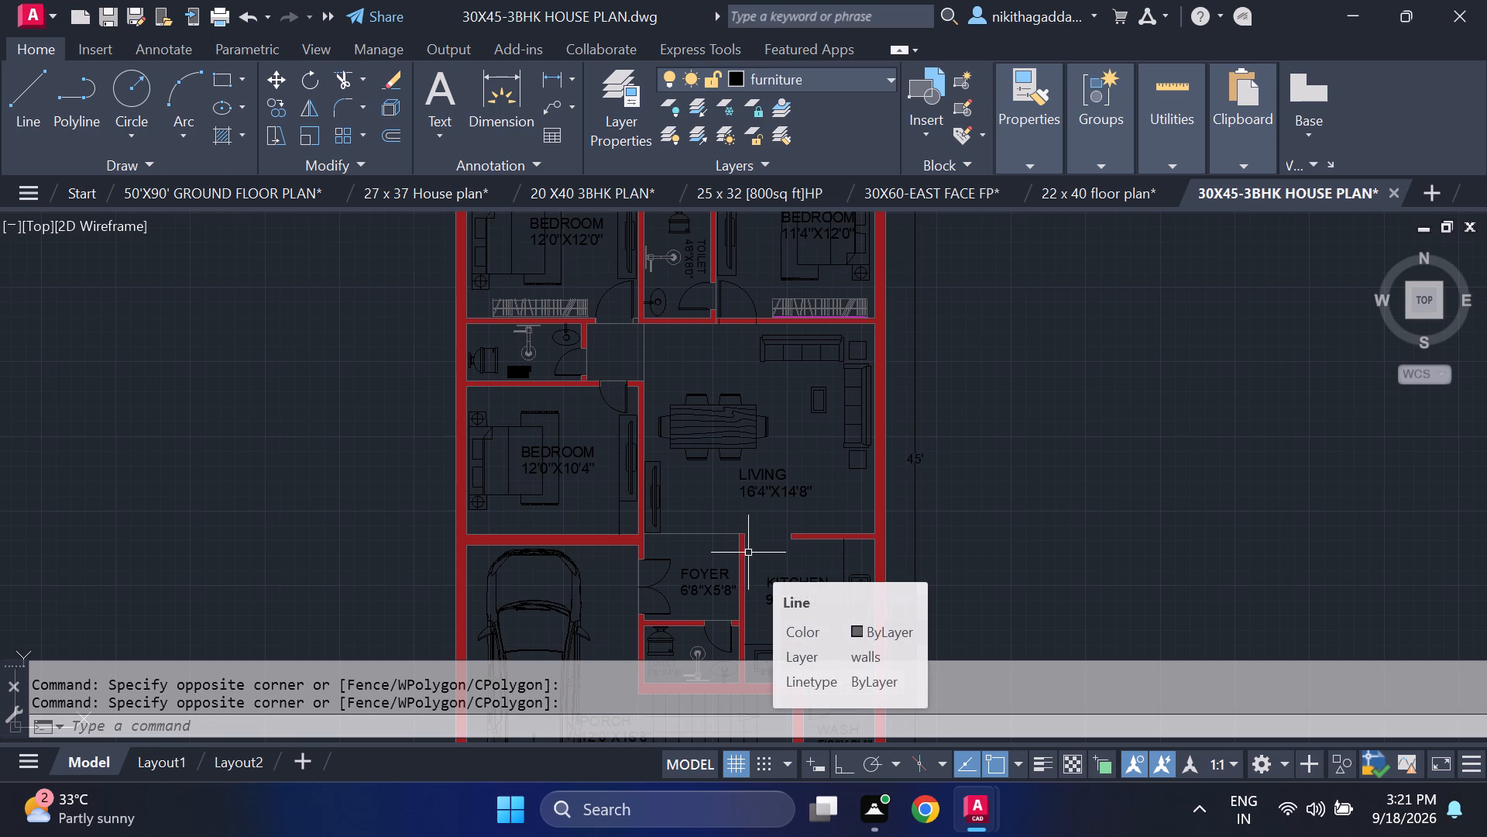
key(ctrl+c)
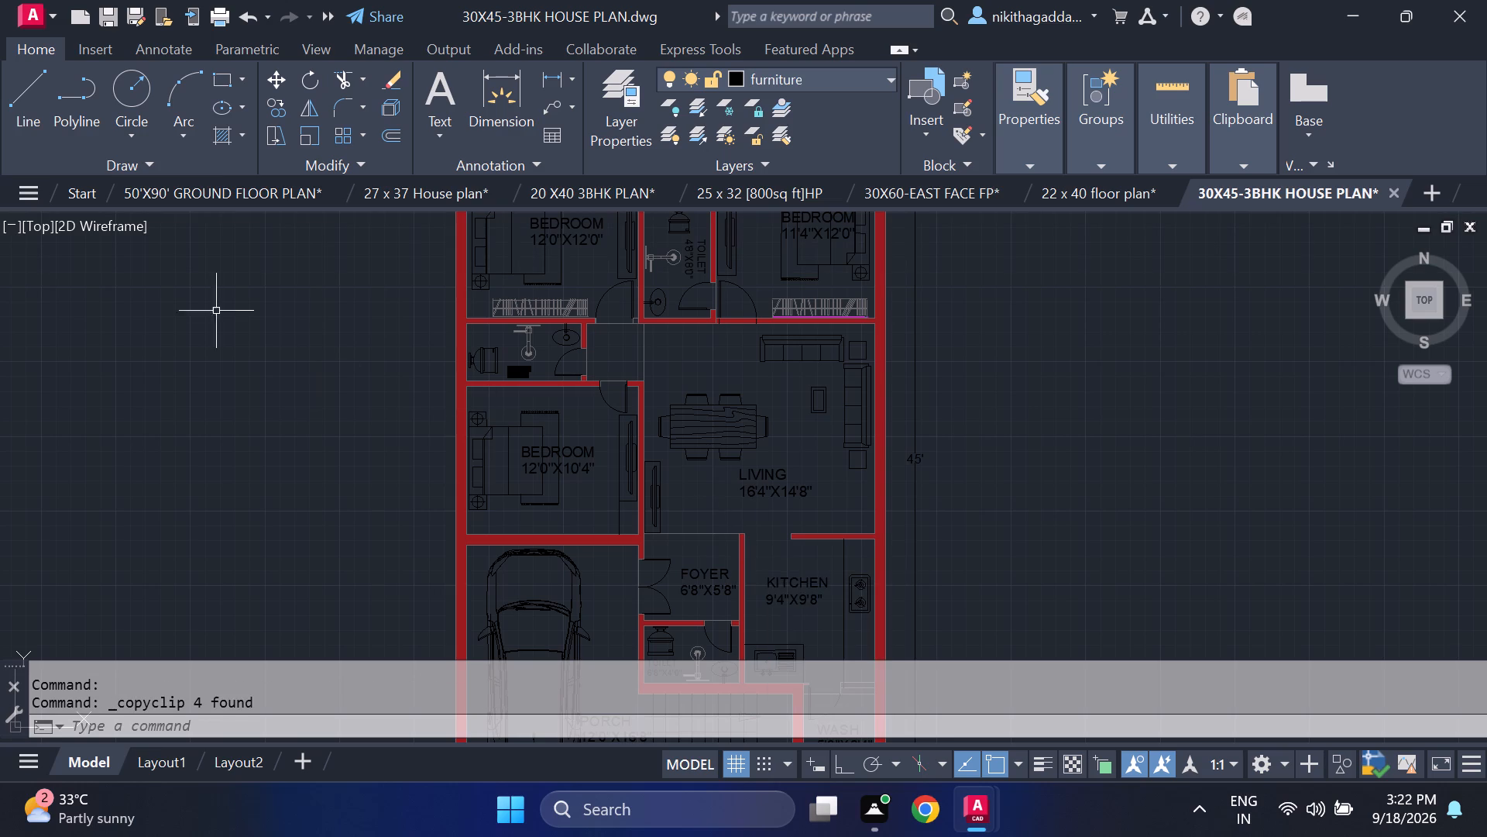
Paste the copied armchair pairs into Drawing1, among the loose furniture beside the floor plan.
middle_drag(778, 377, 847, 612)
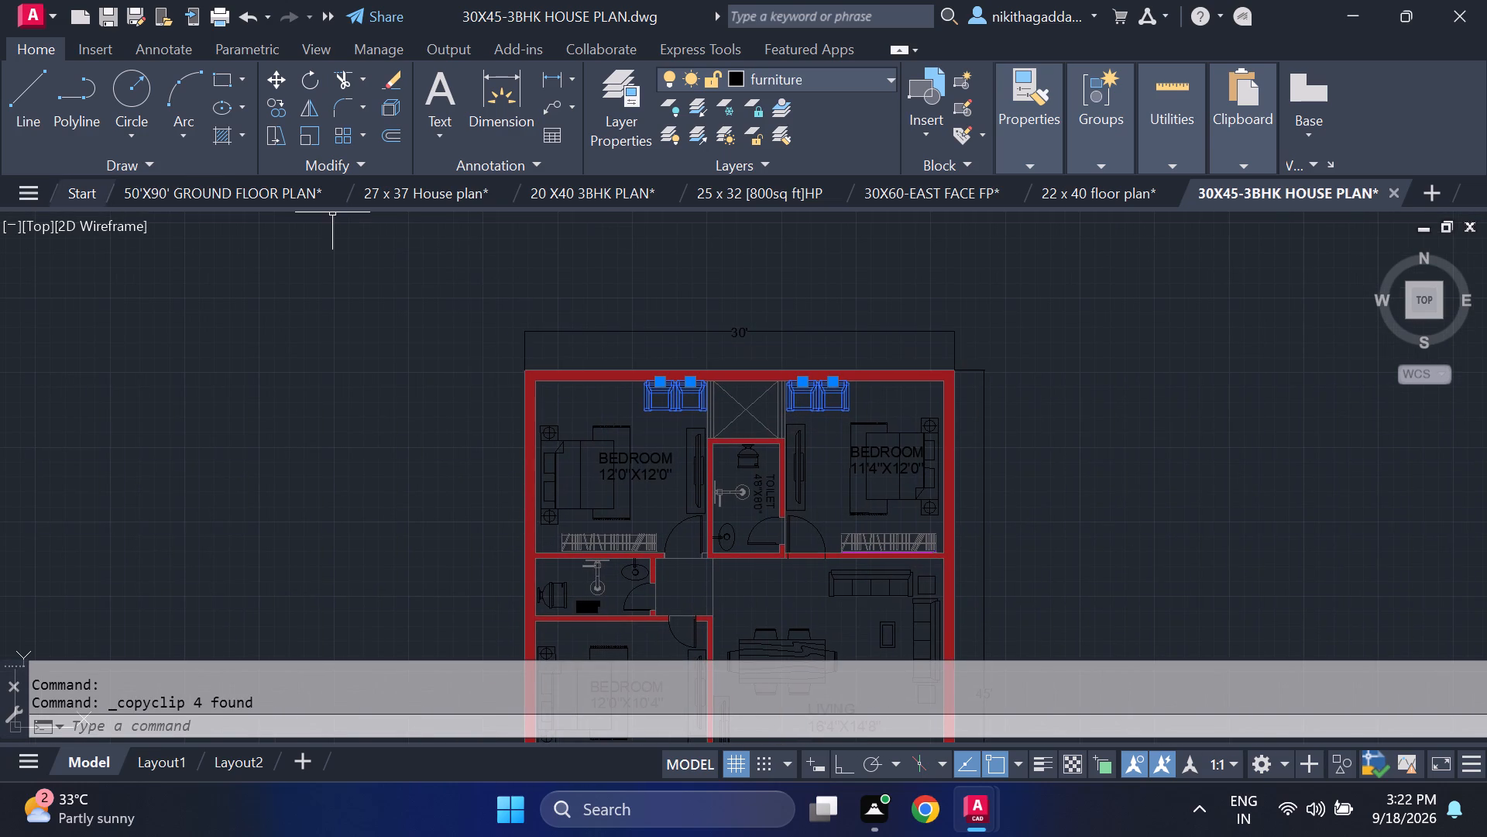
click(33, 190)
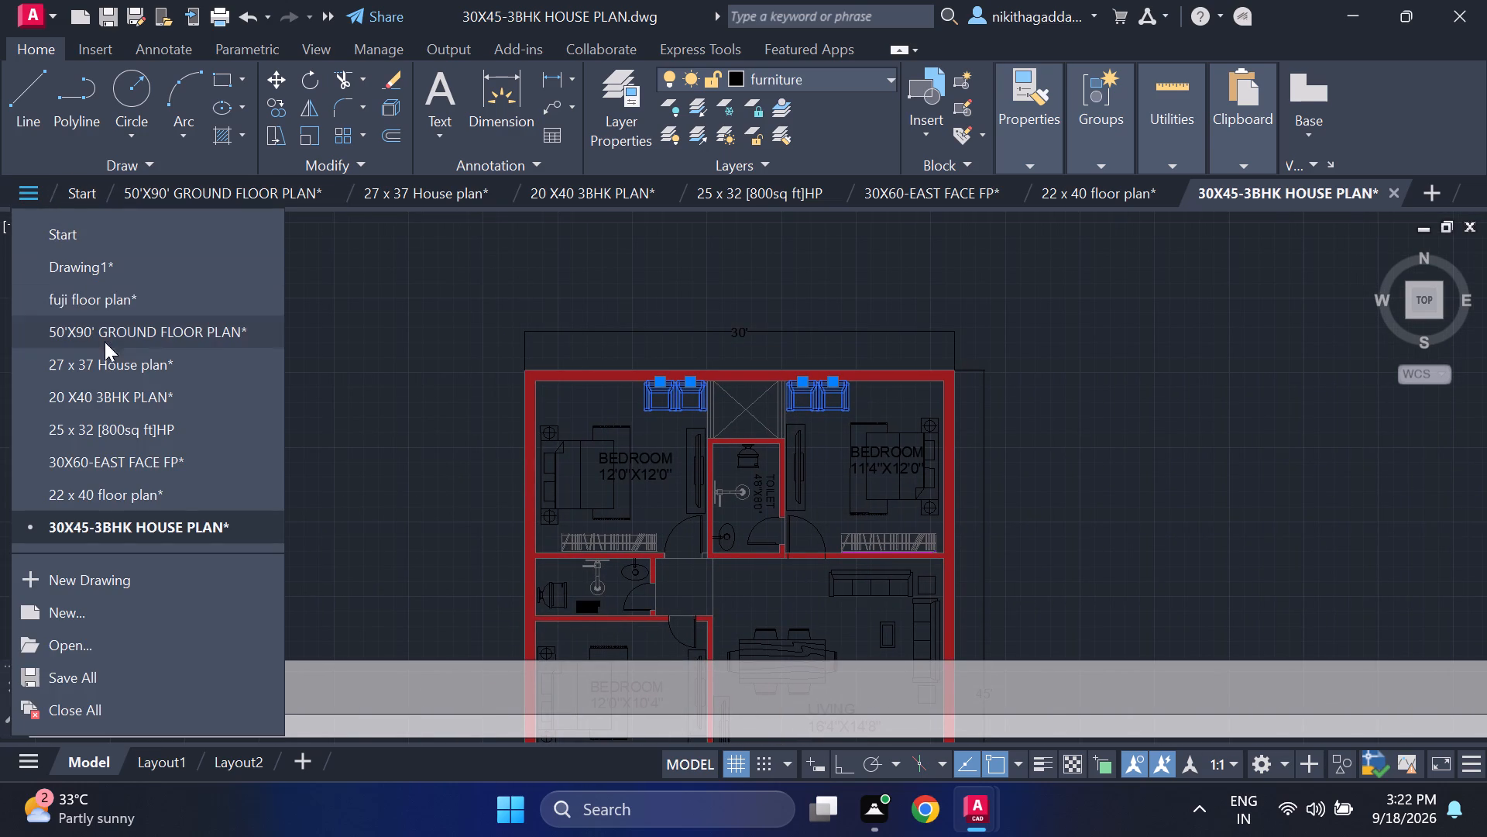
click(120, 275)
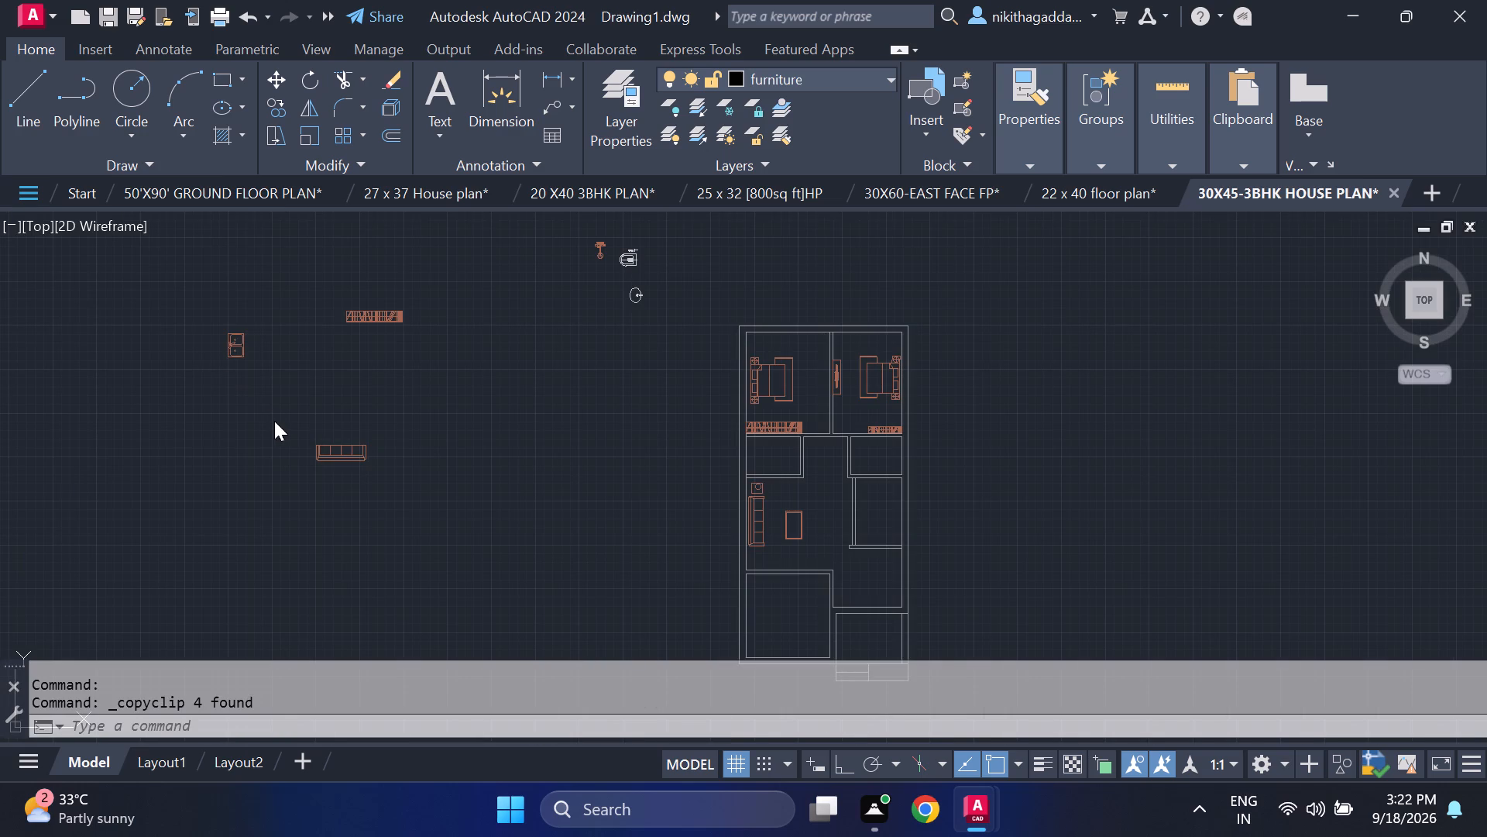
key(ctrl+v)
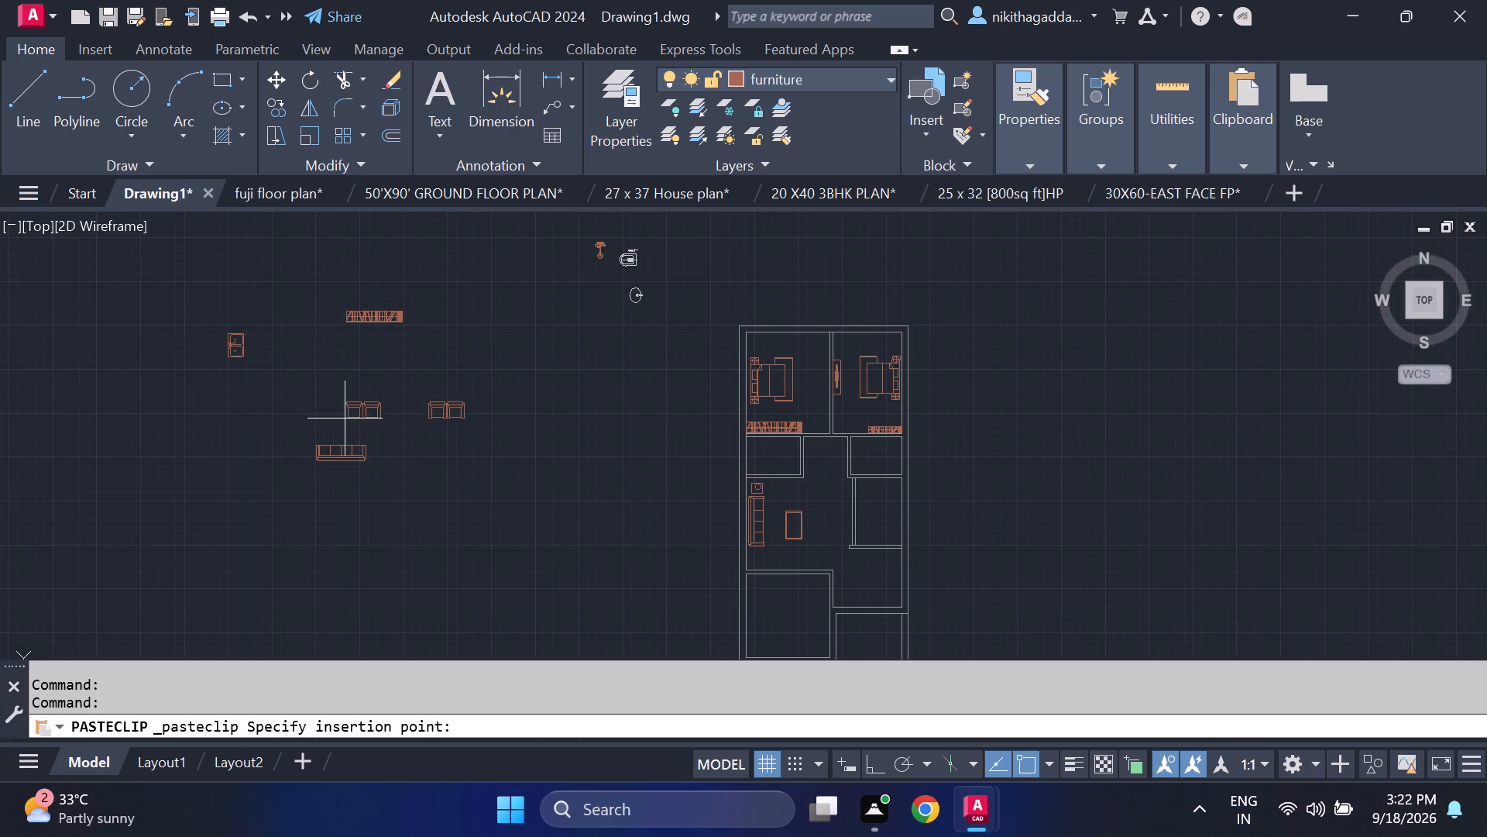
click(425, 412)
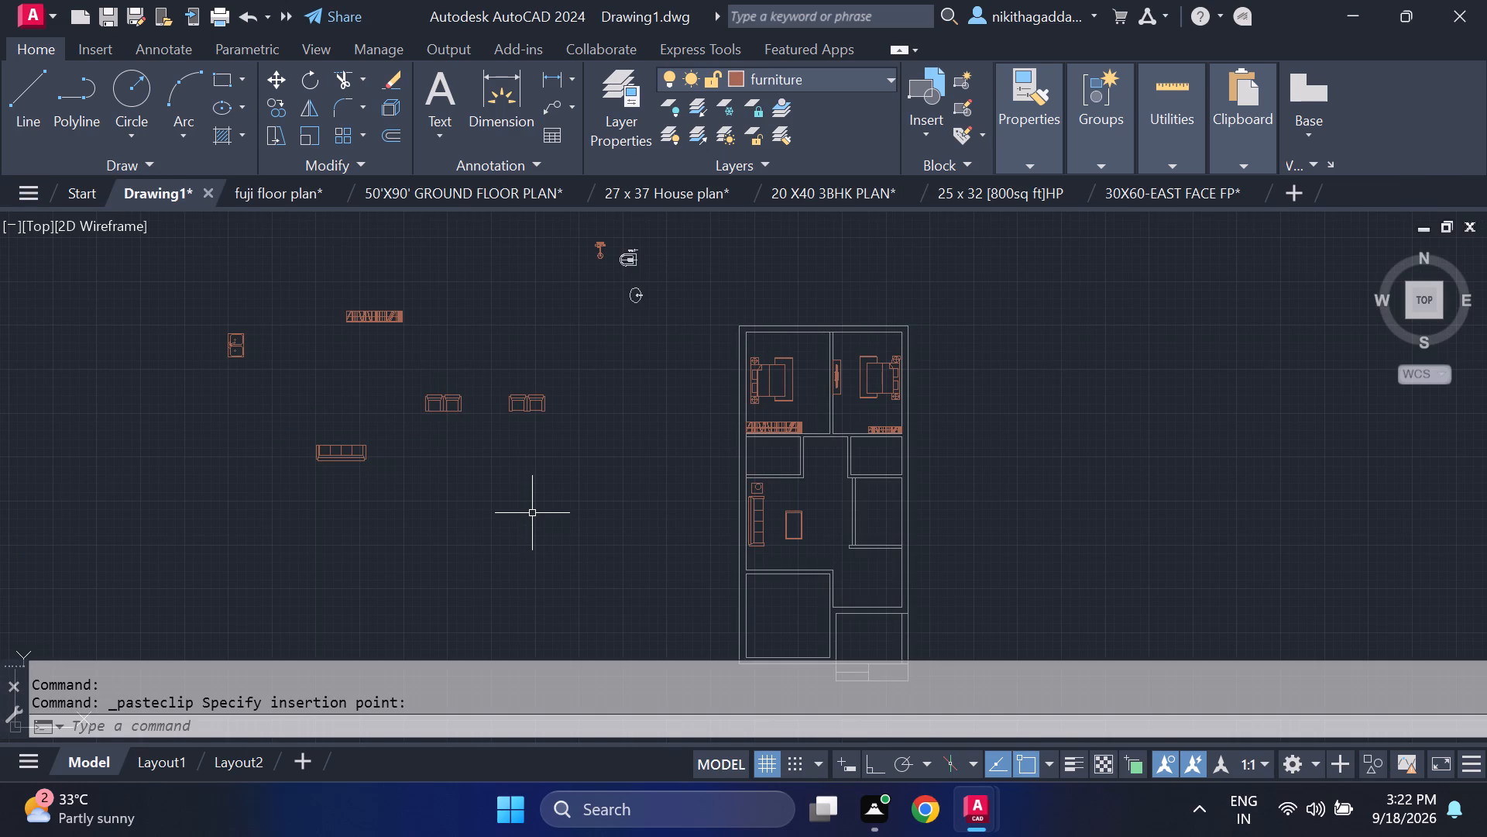
scroll(532, 513, up, 1)
scroll(532, 513, down, 2)
scroll(532, 508, up, 1)
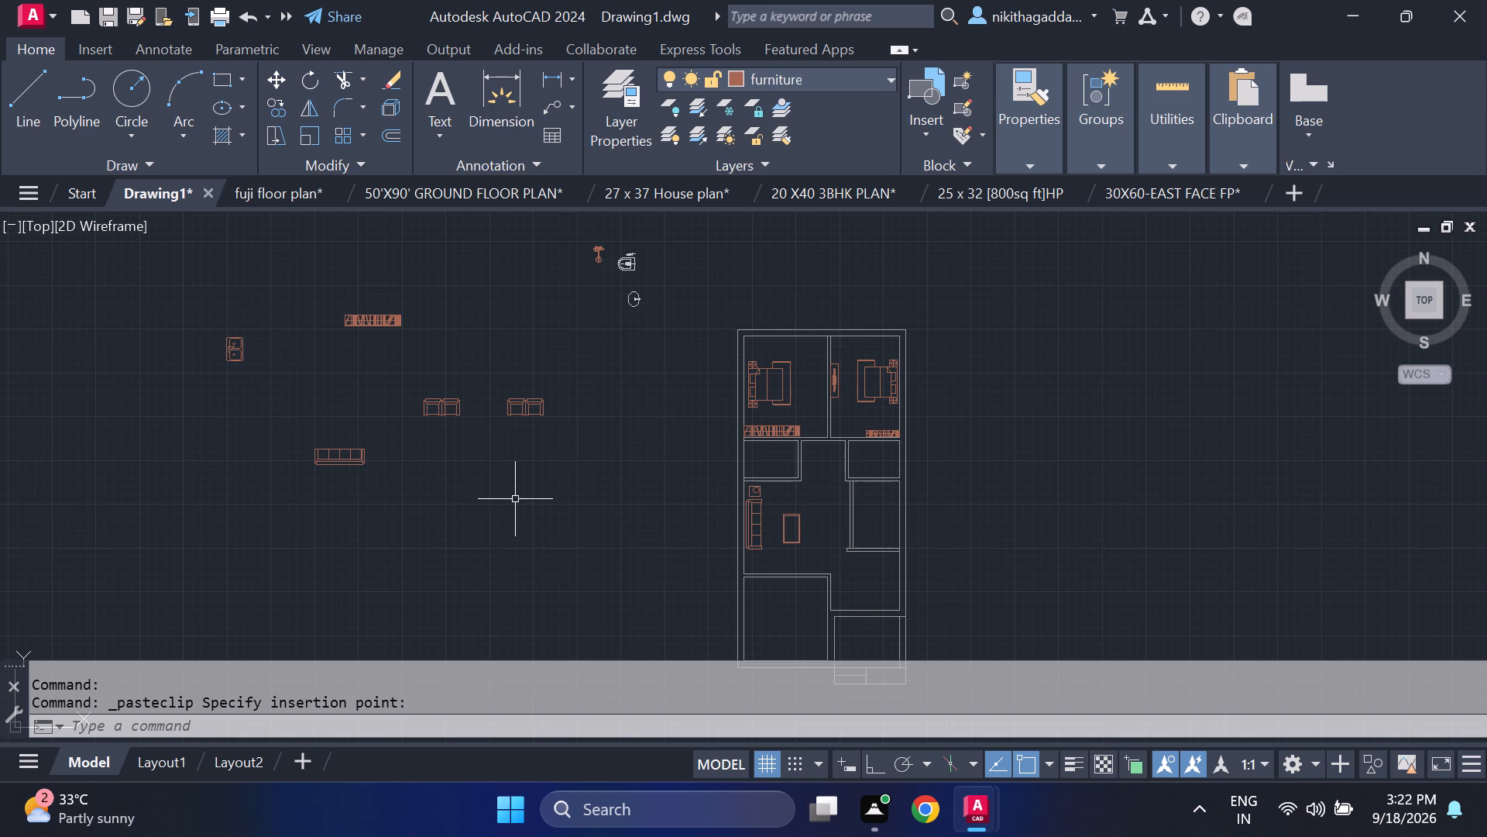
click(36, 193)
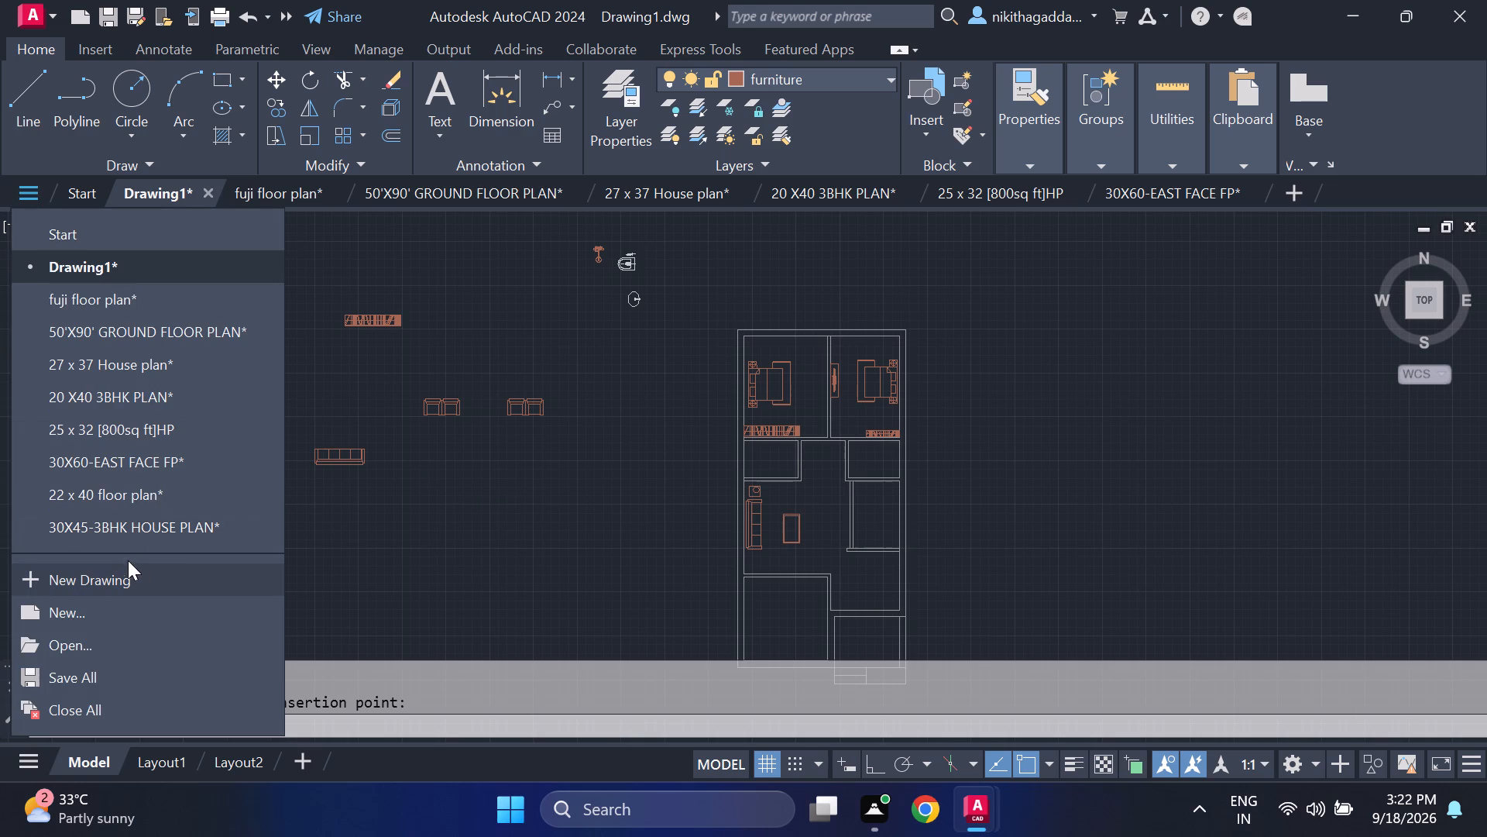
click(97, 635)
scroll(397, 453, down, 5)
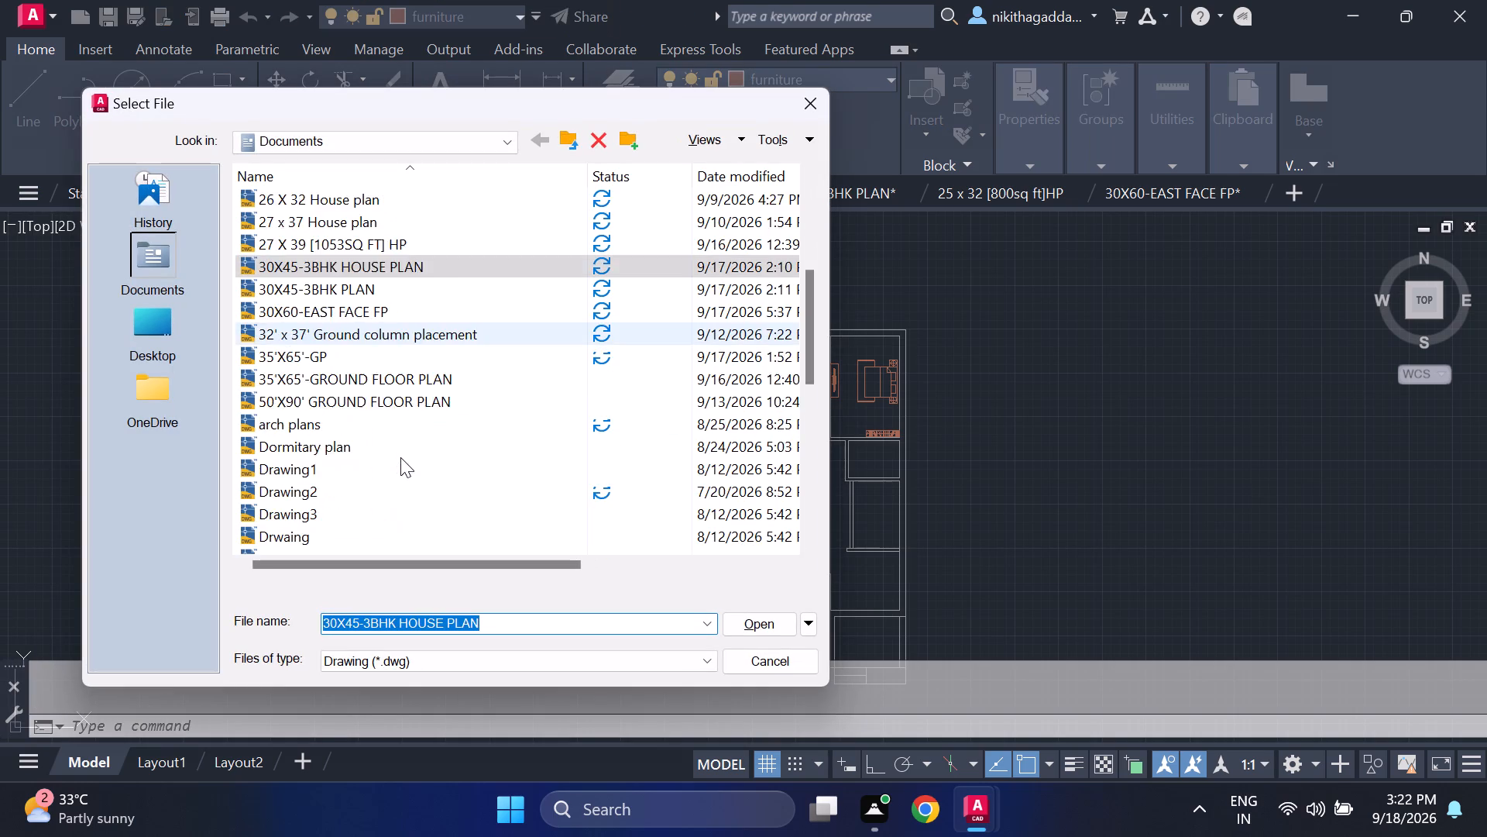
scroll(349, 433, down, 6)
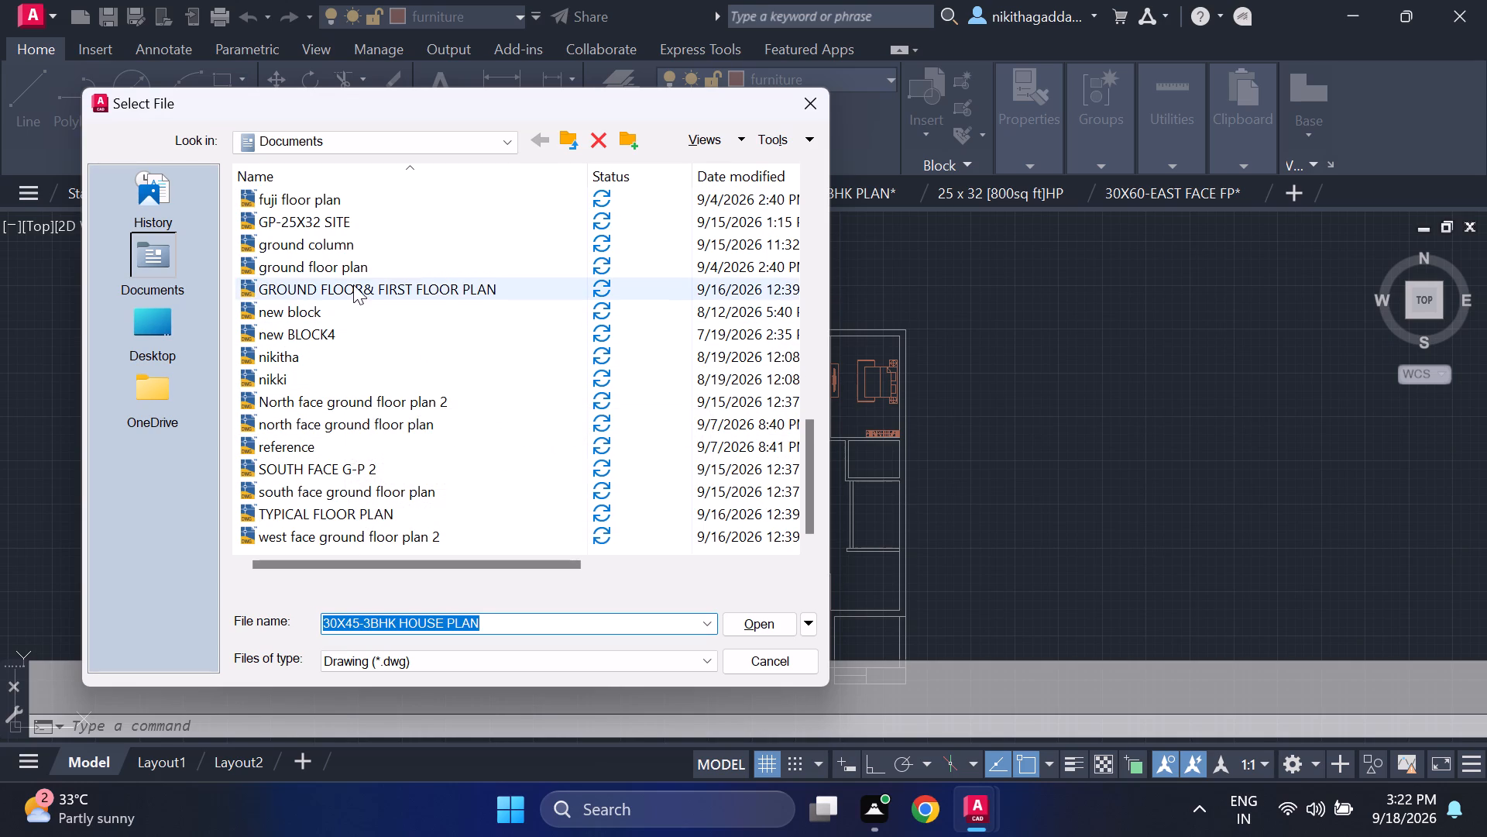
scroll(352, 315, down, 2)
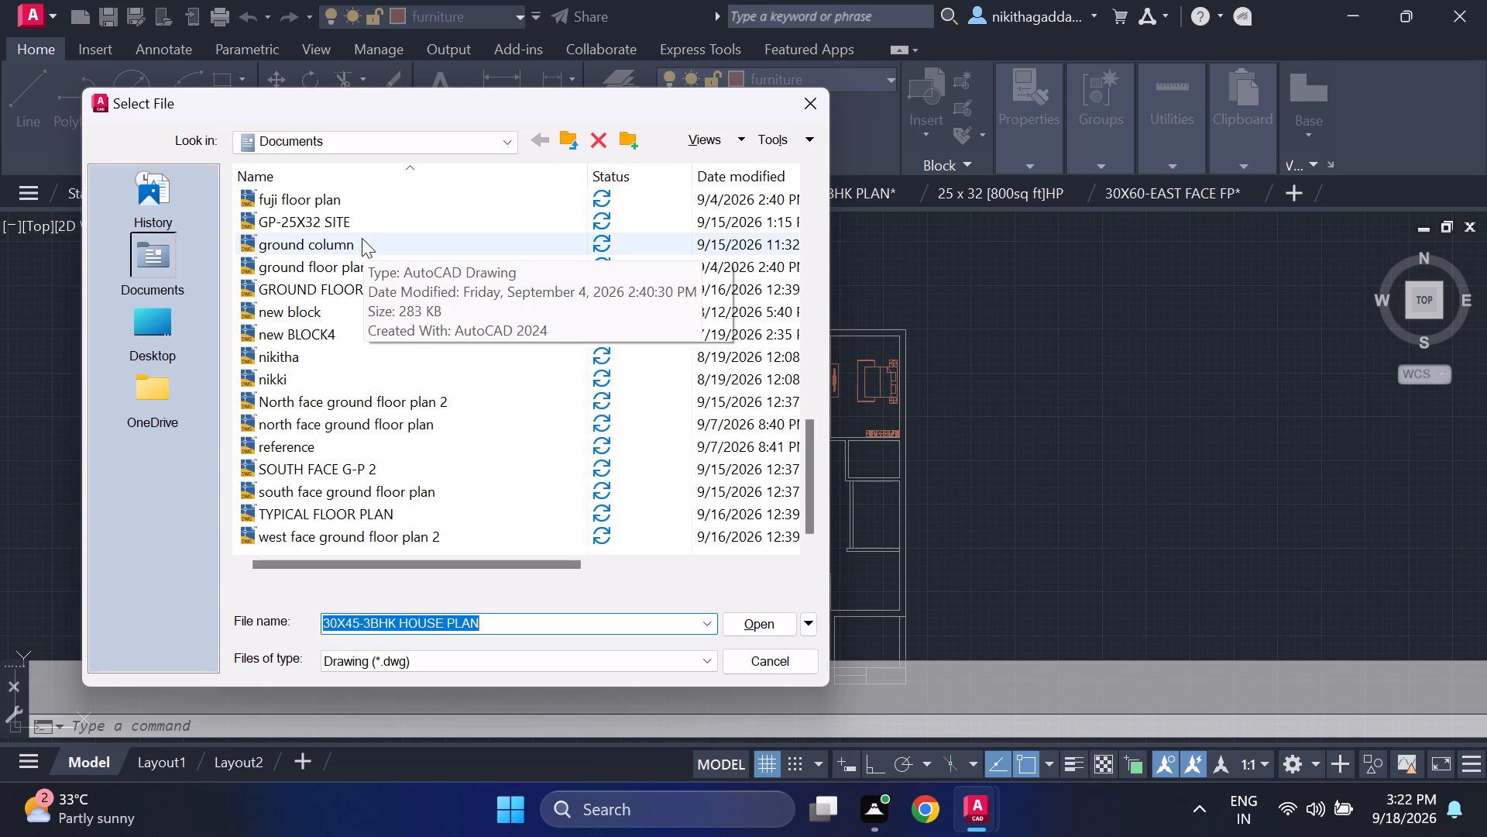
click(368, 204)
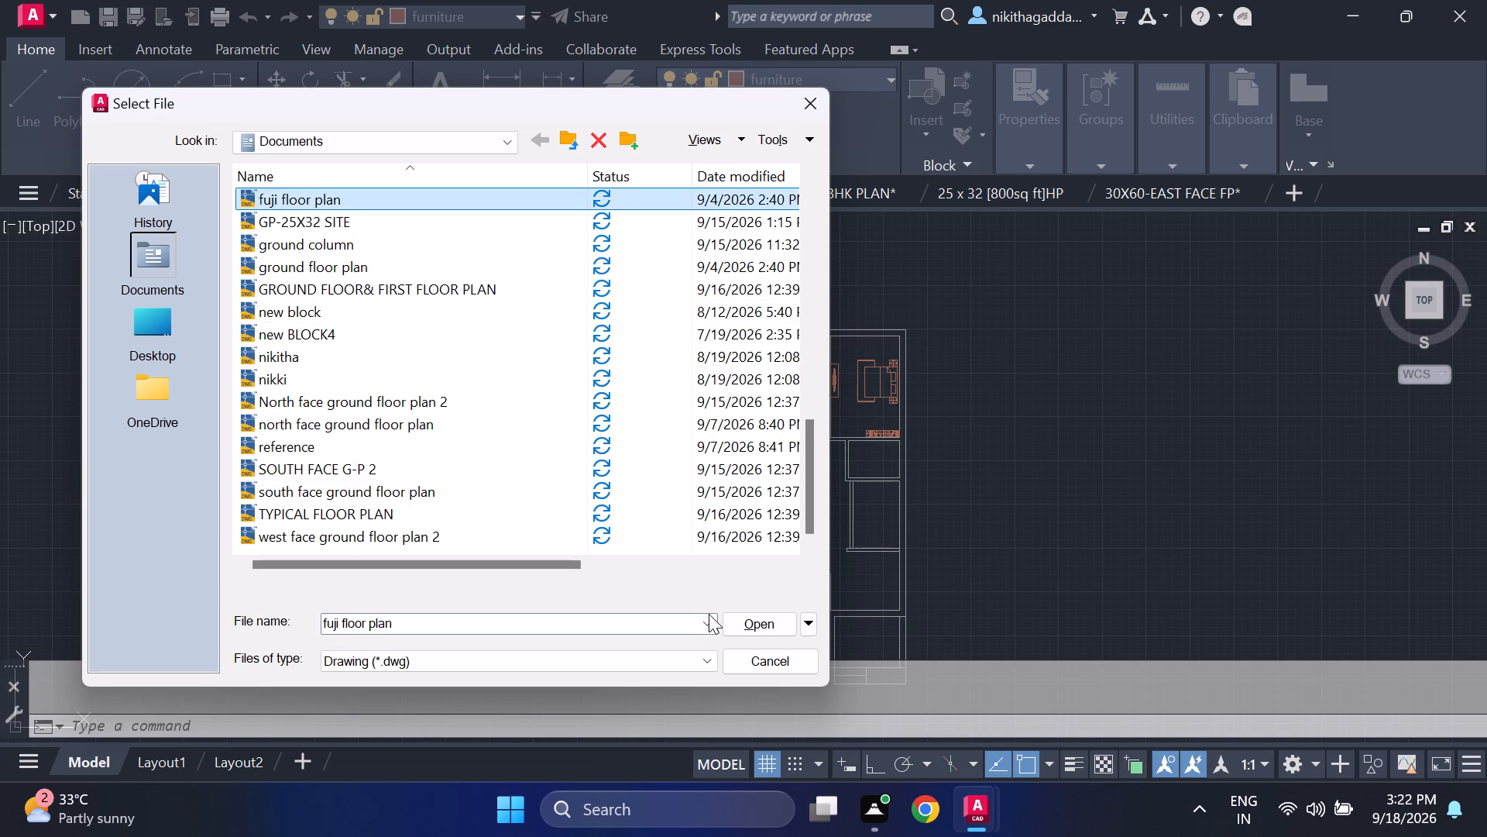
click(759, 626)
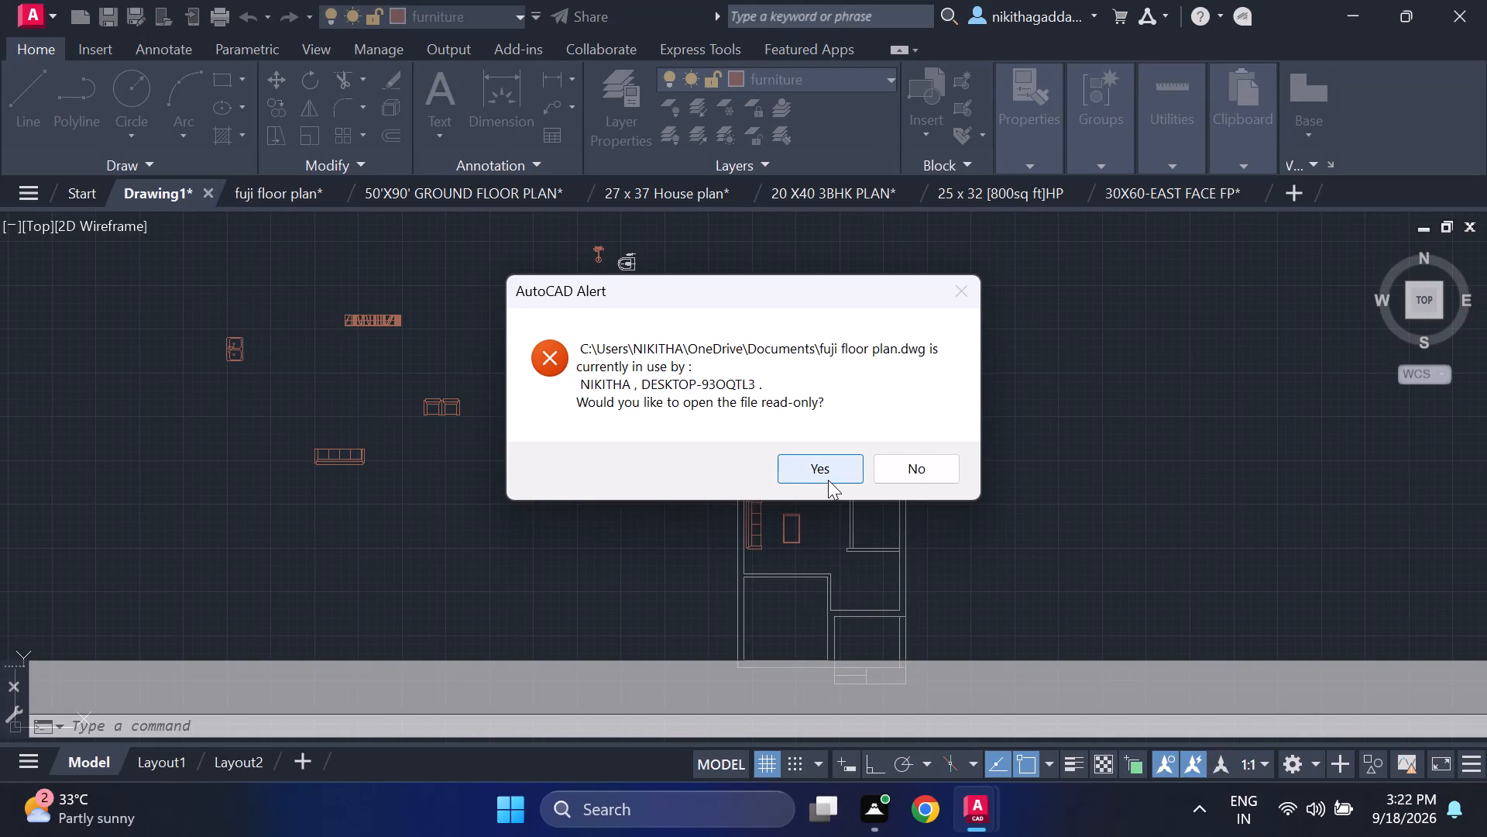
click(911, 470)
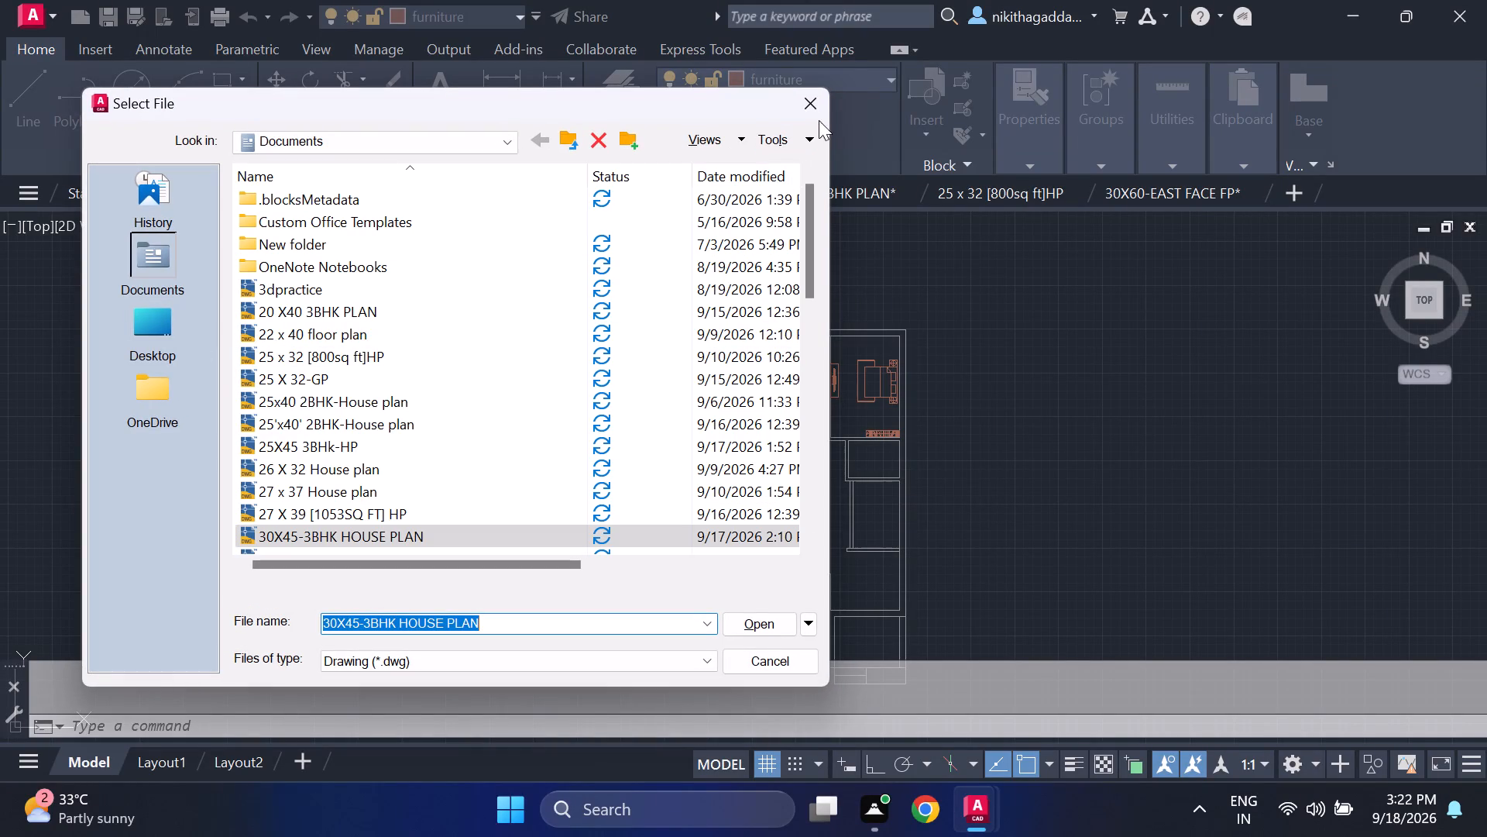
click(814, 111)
Open the 32' x 37' Ground column placement drawing from Documents and show its model space.
click(34, 192)
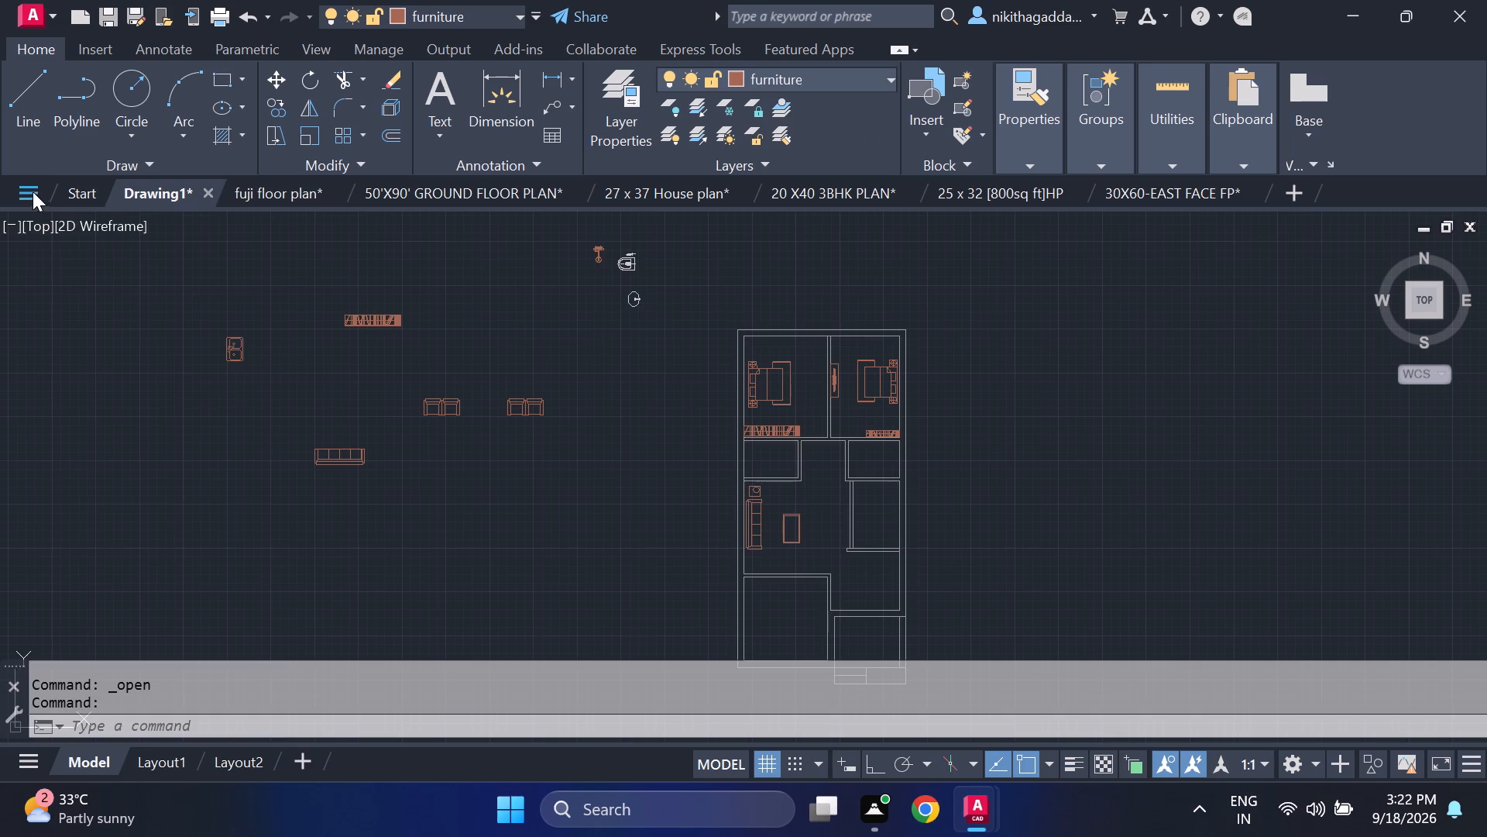
drag(92, 640, 84, 632)
scroll(335, 449, down, 2)
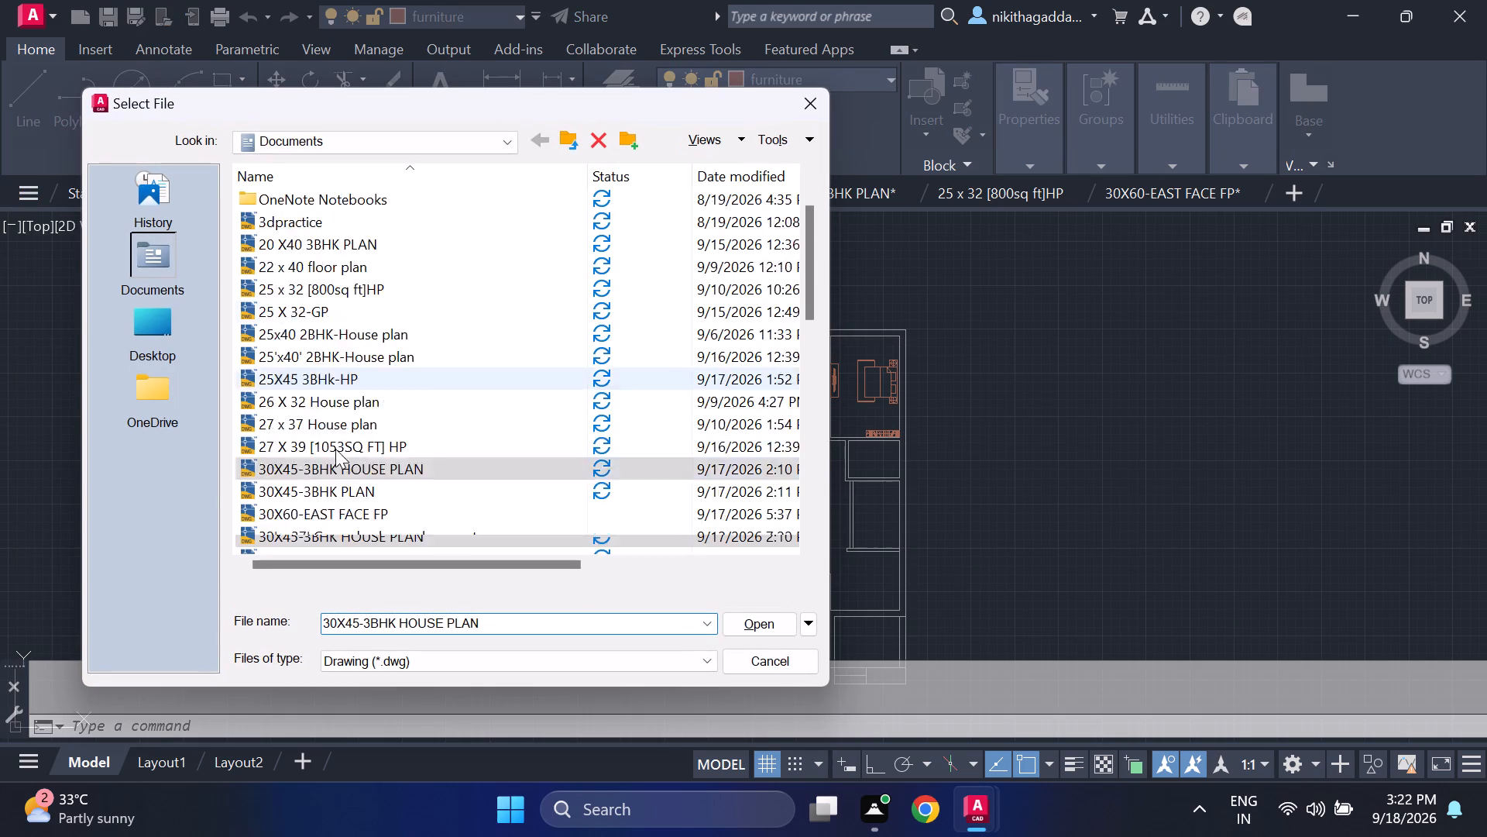
scroll(335, 449, down, 2)
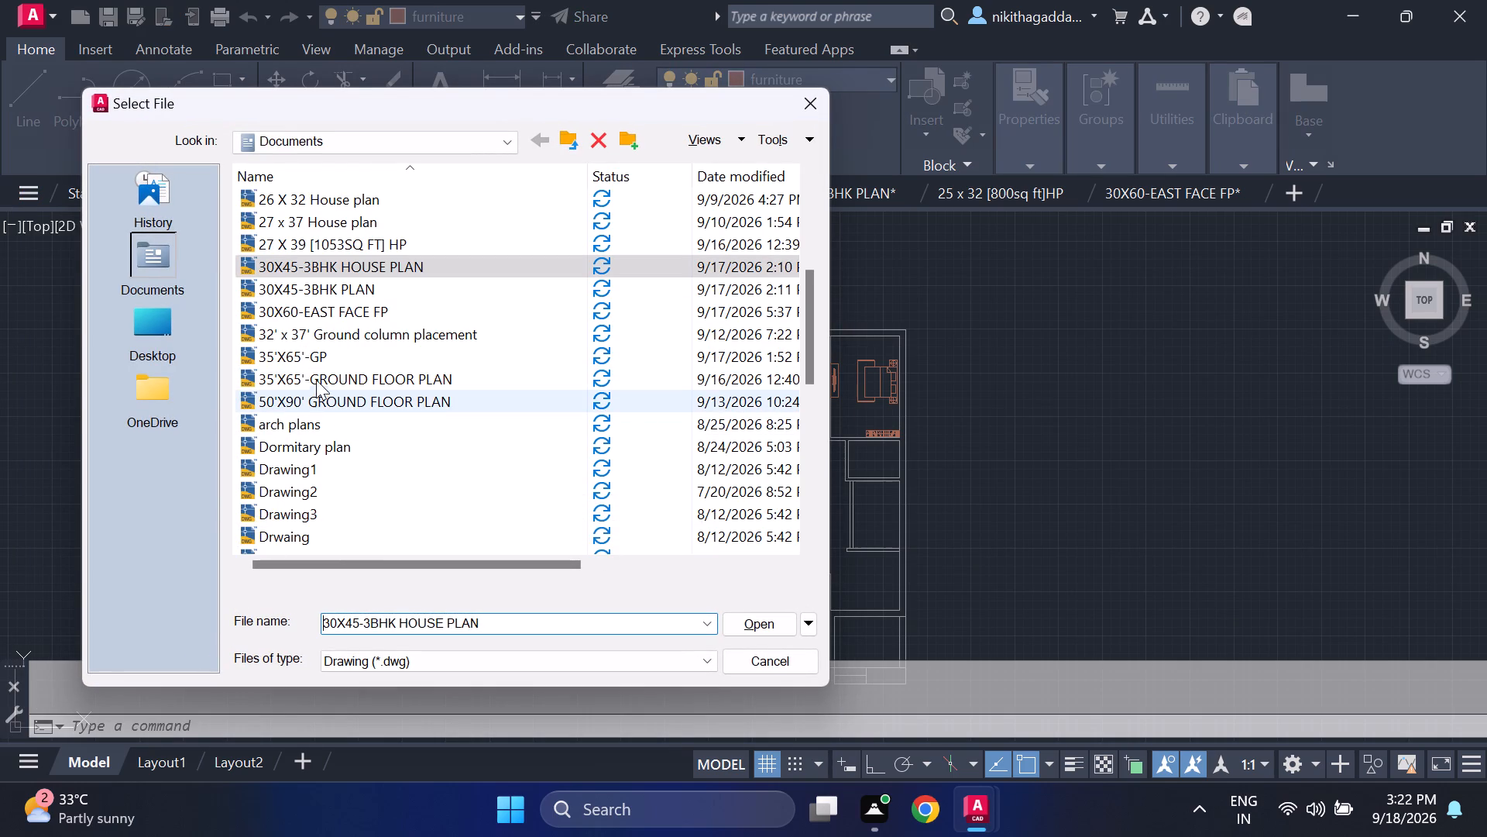
click(374, 340)
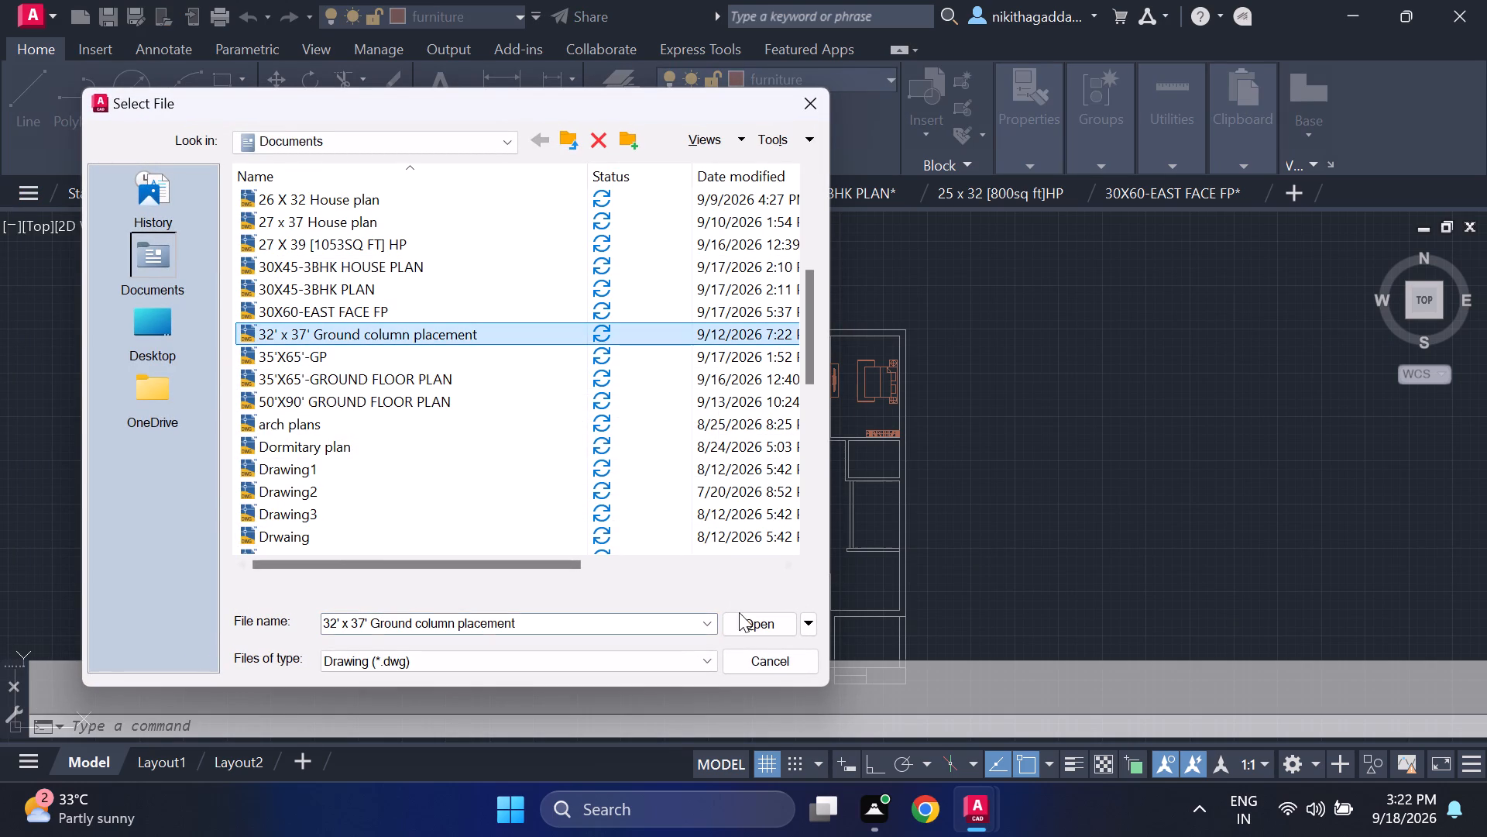
click(740, 614)
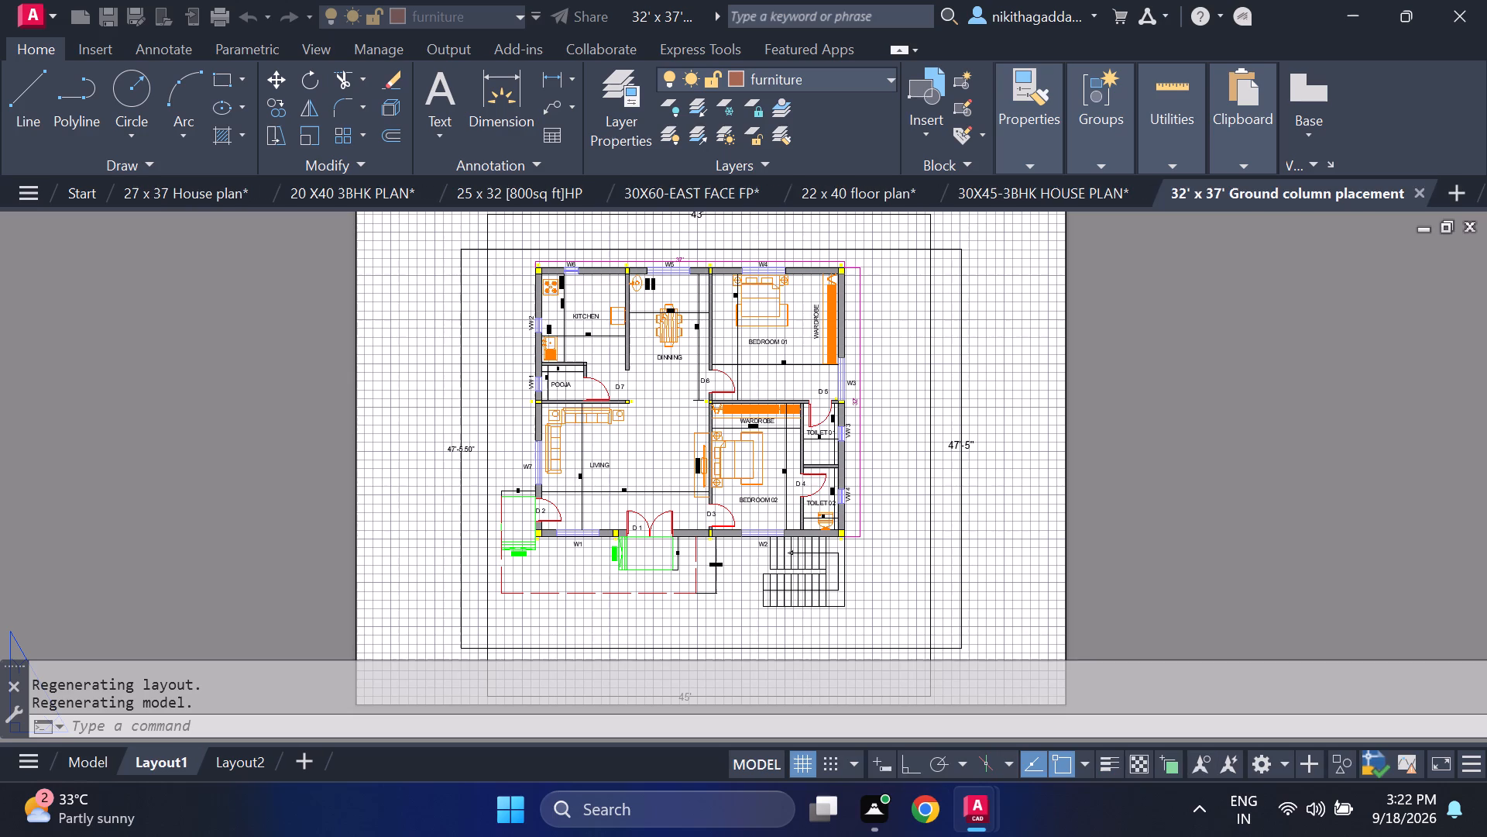
click(95, 767)
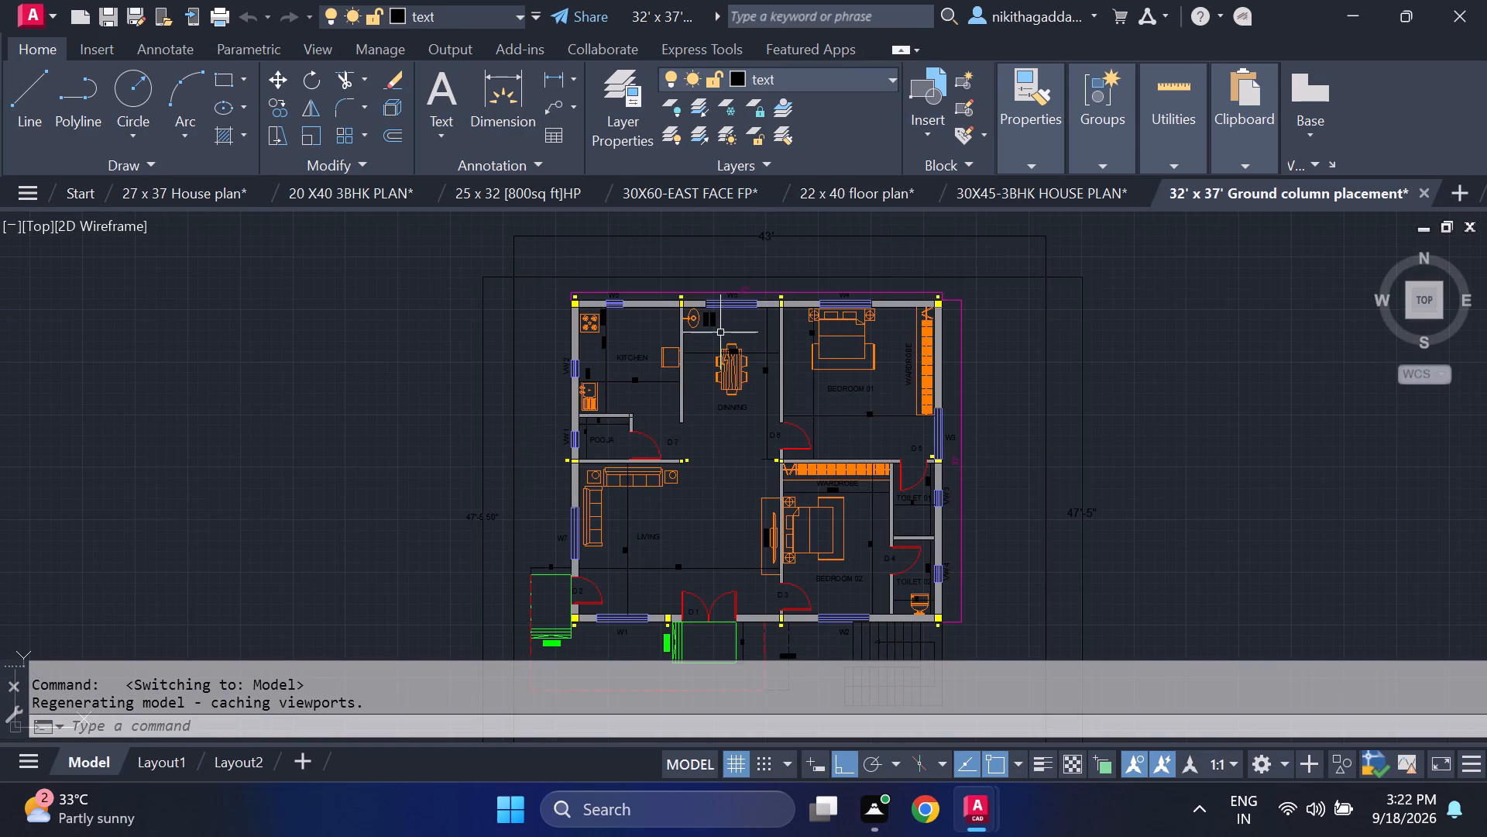
Copy the kitchen's stove and fridge, with its handle, and the six-chair dining table from the 32' x 37' Ground column placement plan.
scroll(608, 323, up, 4)
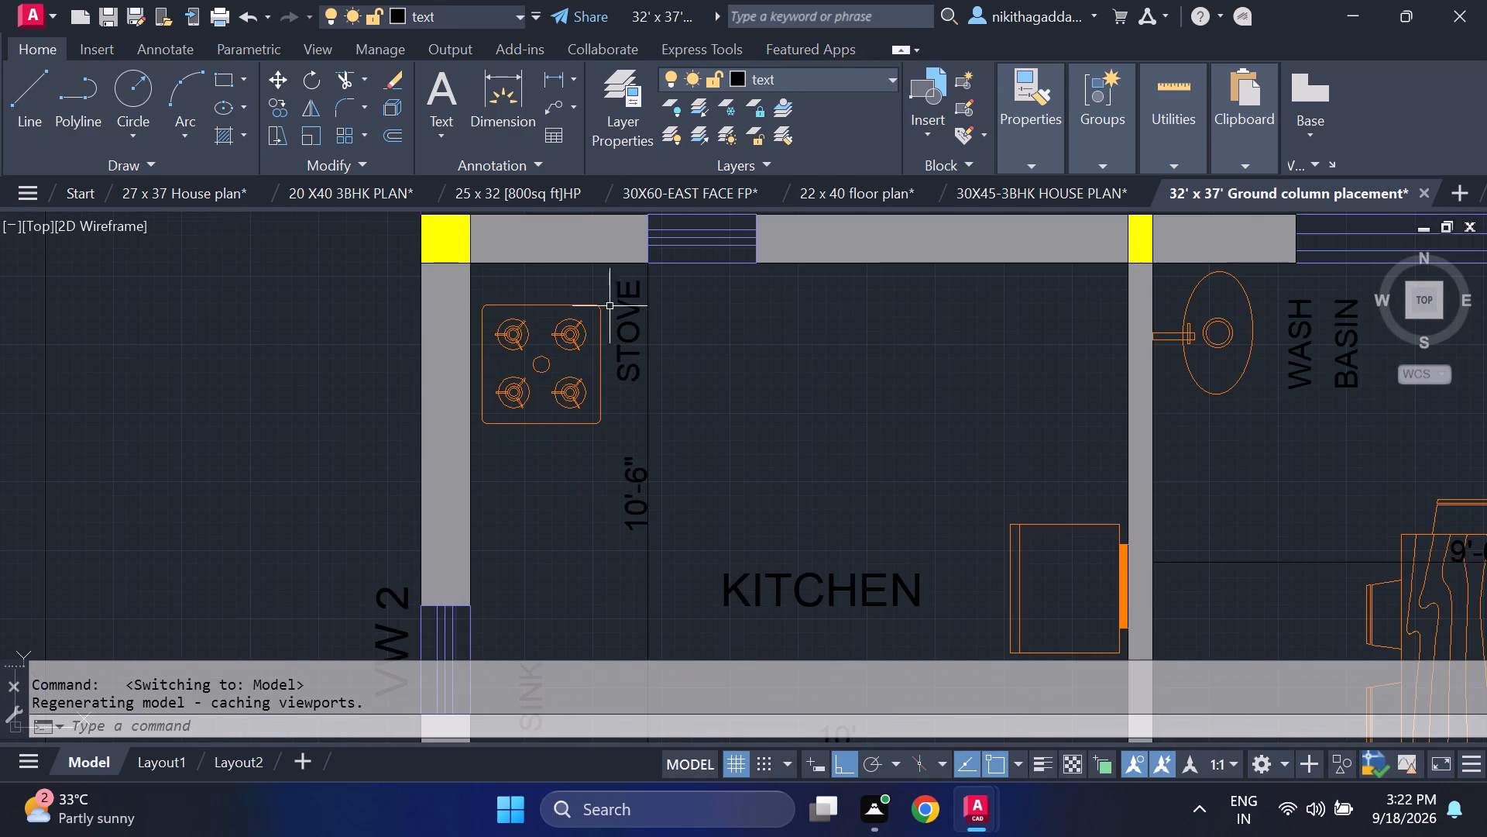
click(594, 294)
click(499, 452)
middle_drag(919, 563, 685, 340)
drag(847, 275, 841, 283)
click(716, 505)
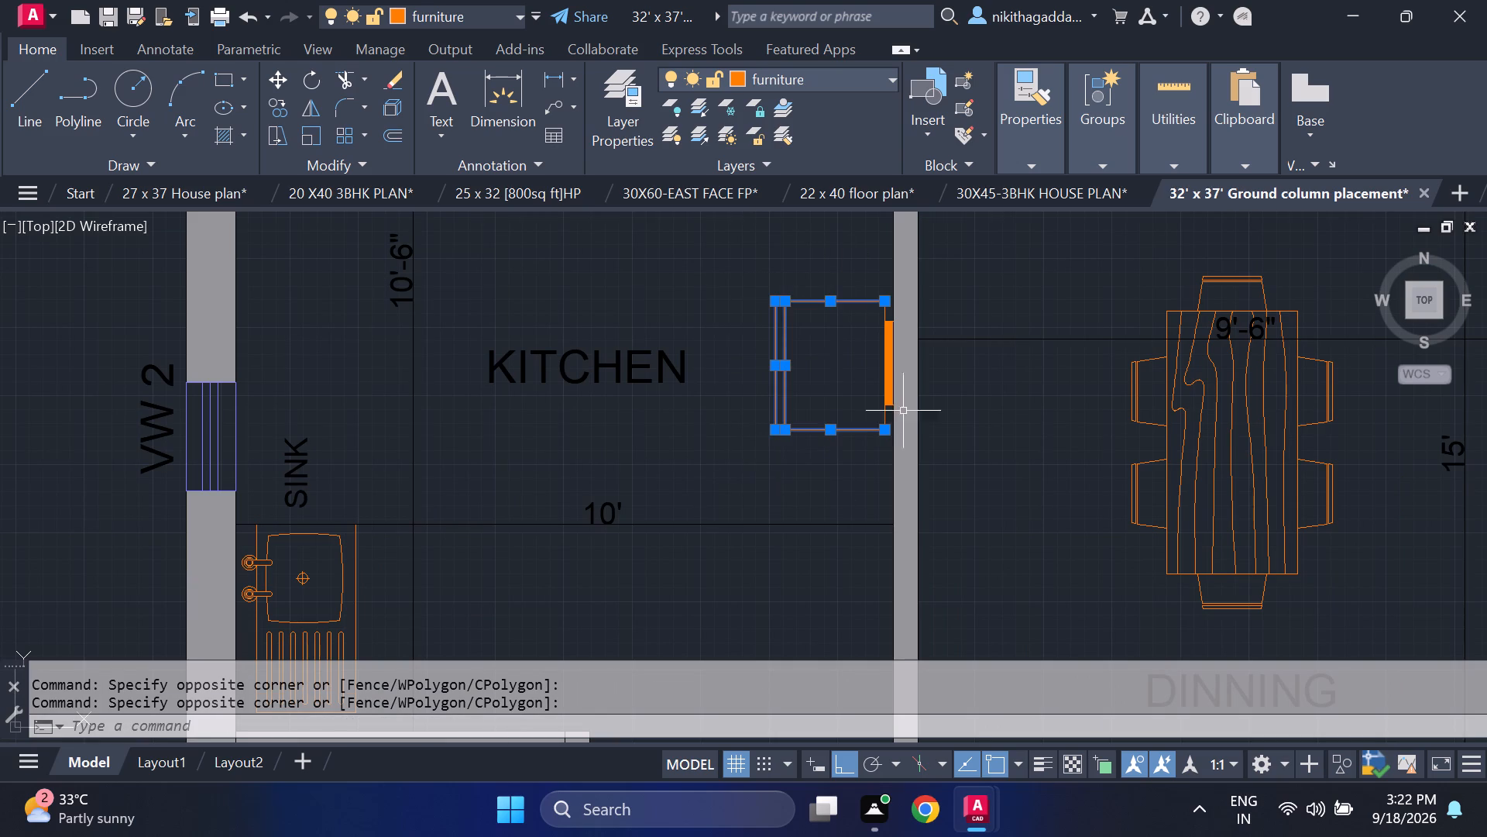
scroll(912, 377, up, 3)
click(823, 356)
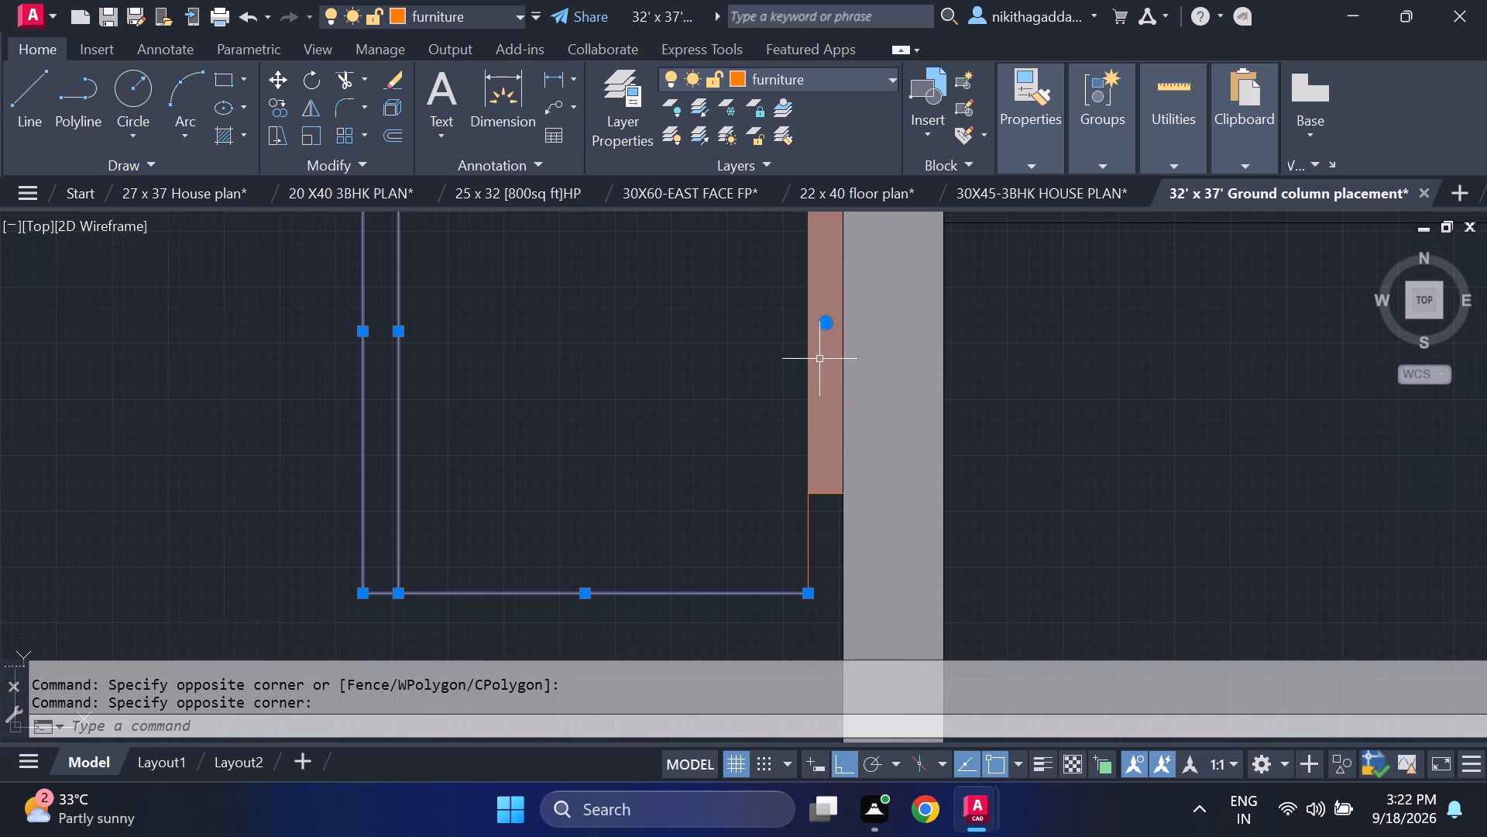
drag(821, 516, 808, 522)
click(761, 549)
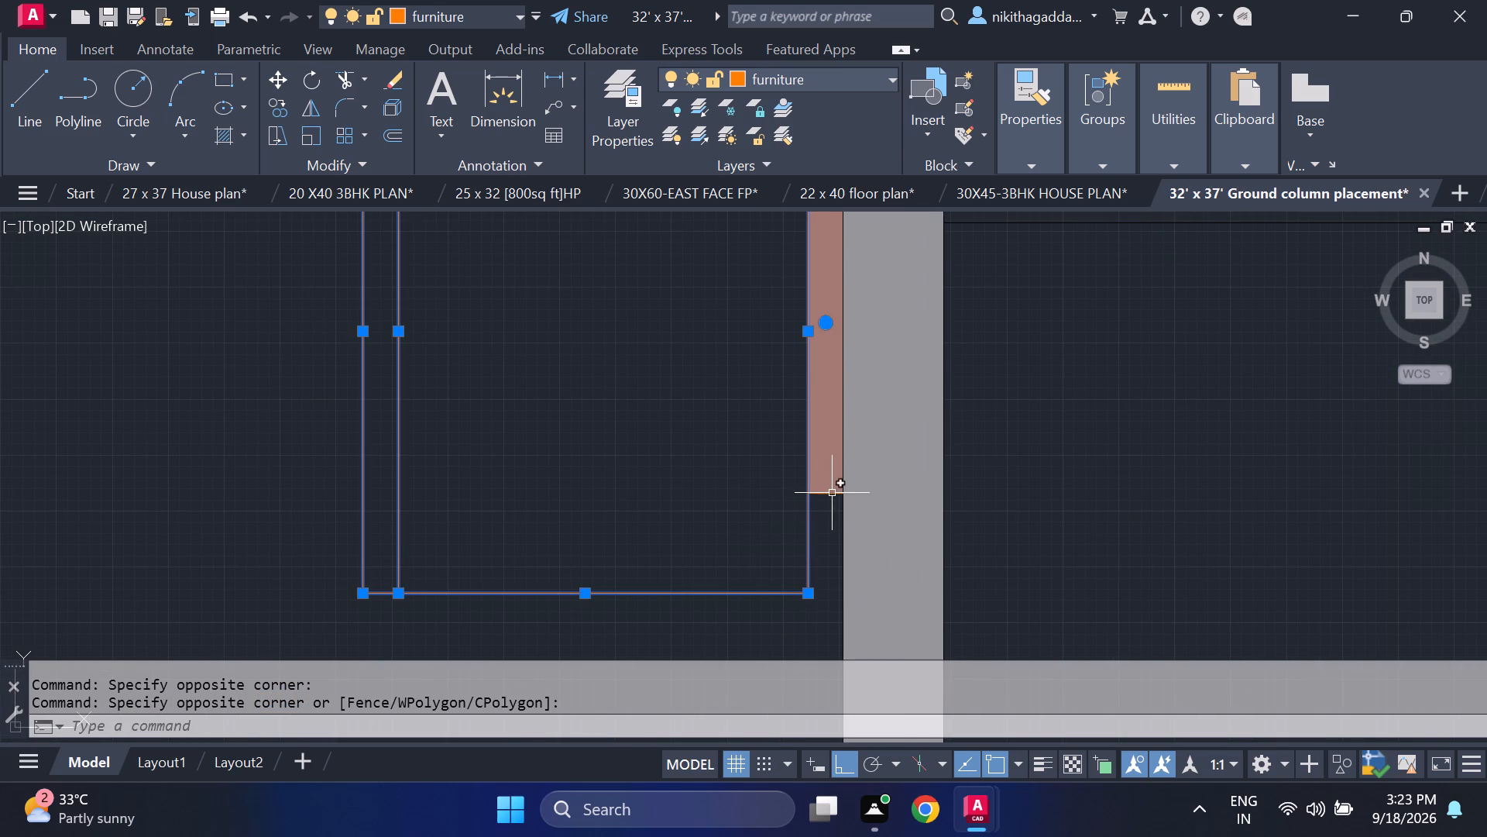
click(832, 493)
scroll(727, 402, down, 2)
middle_drag(718, 385, 721, 470)
scroll(799, 355, up, 3)
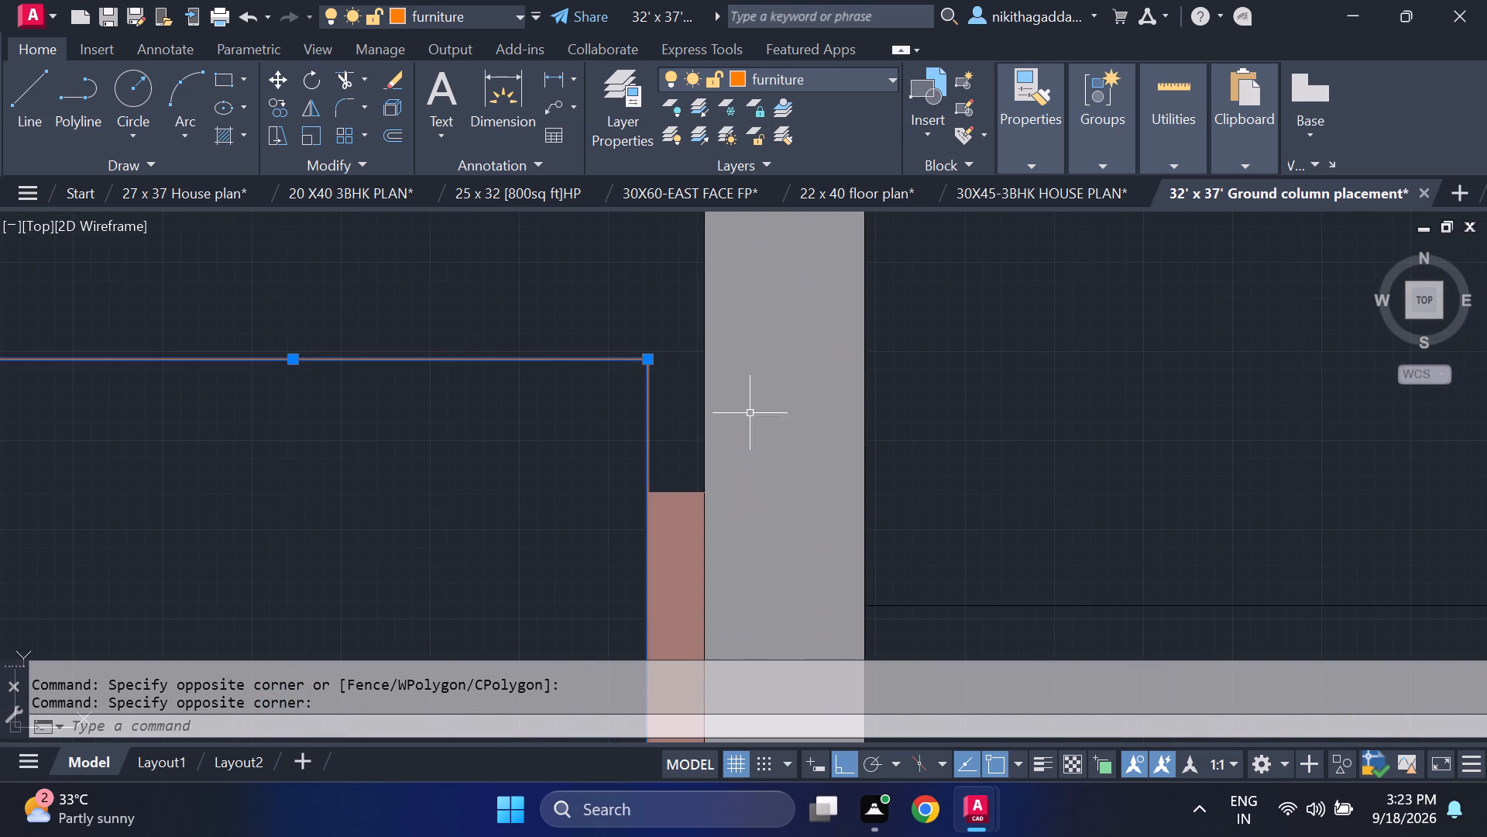
click(678, 493)
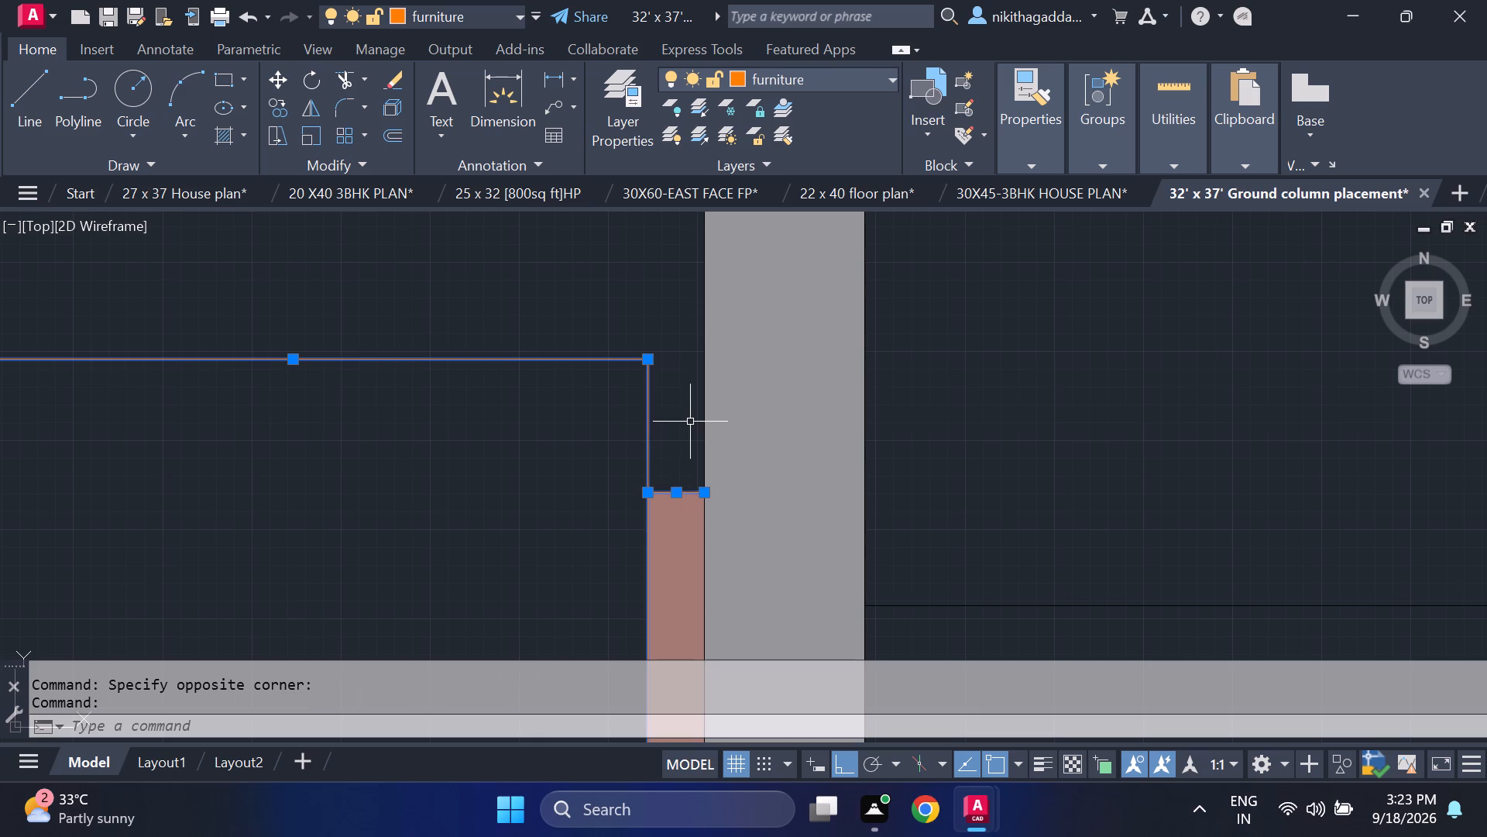
scroll(687, 429, down, 3)
scroll(606, 514, down, 2)
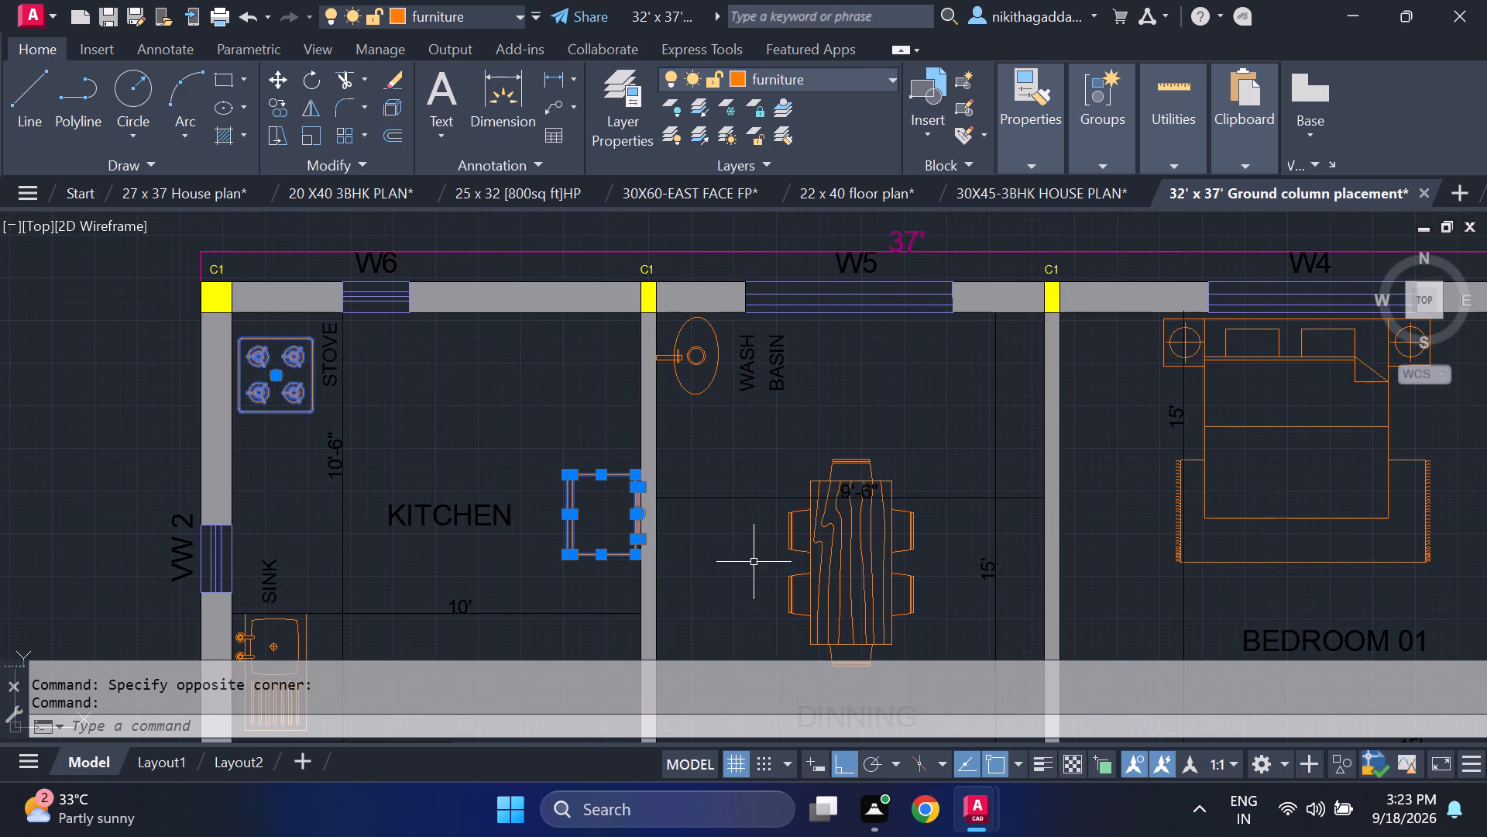
middle_drag(912, 560, 913, 413)
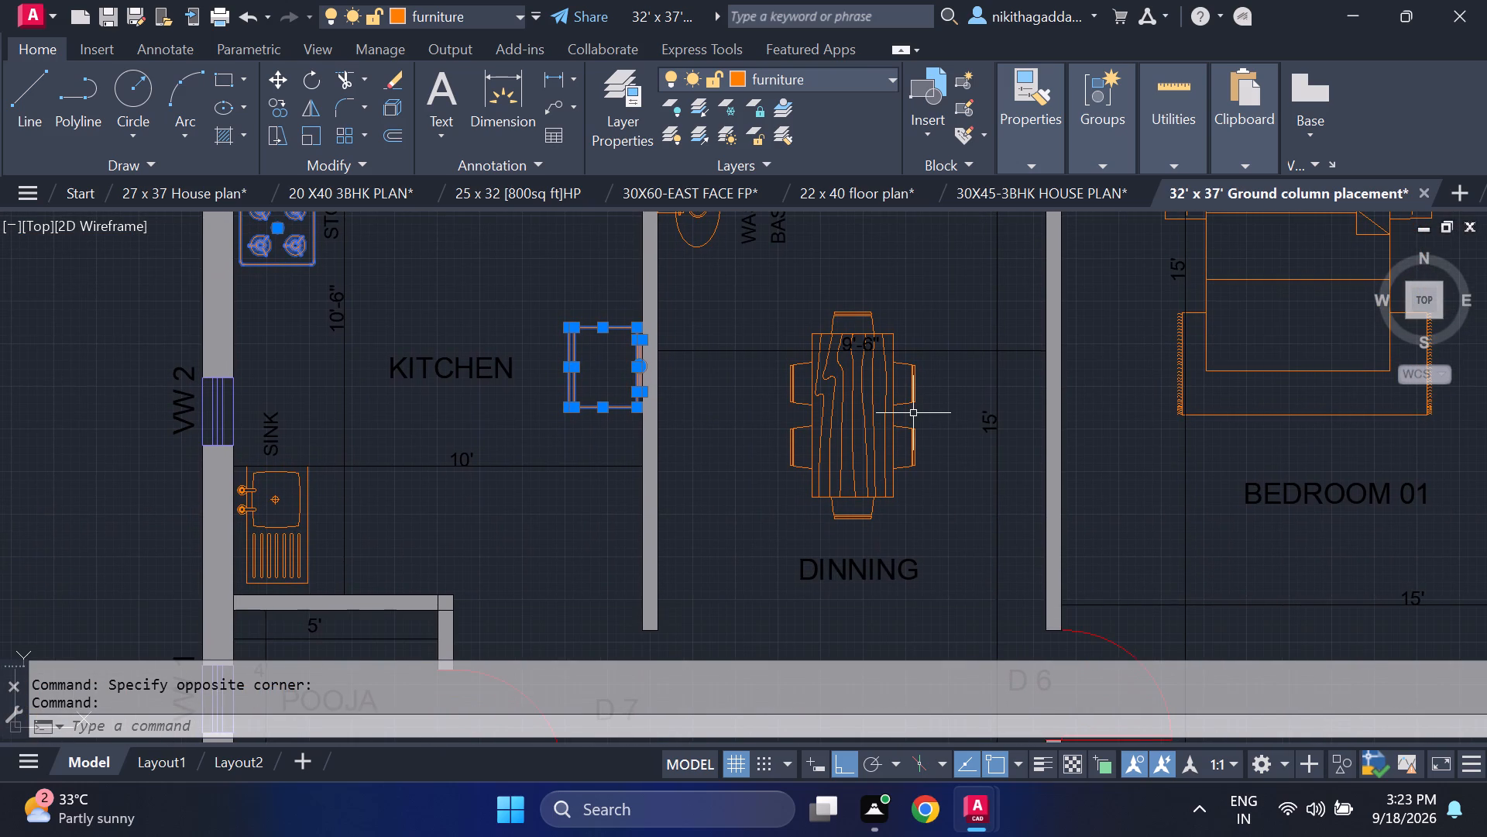
scroll(886, 467, down, 1)
scroll(889, 442, up, 2)
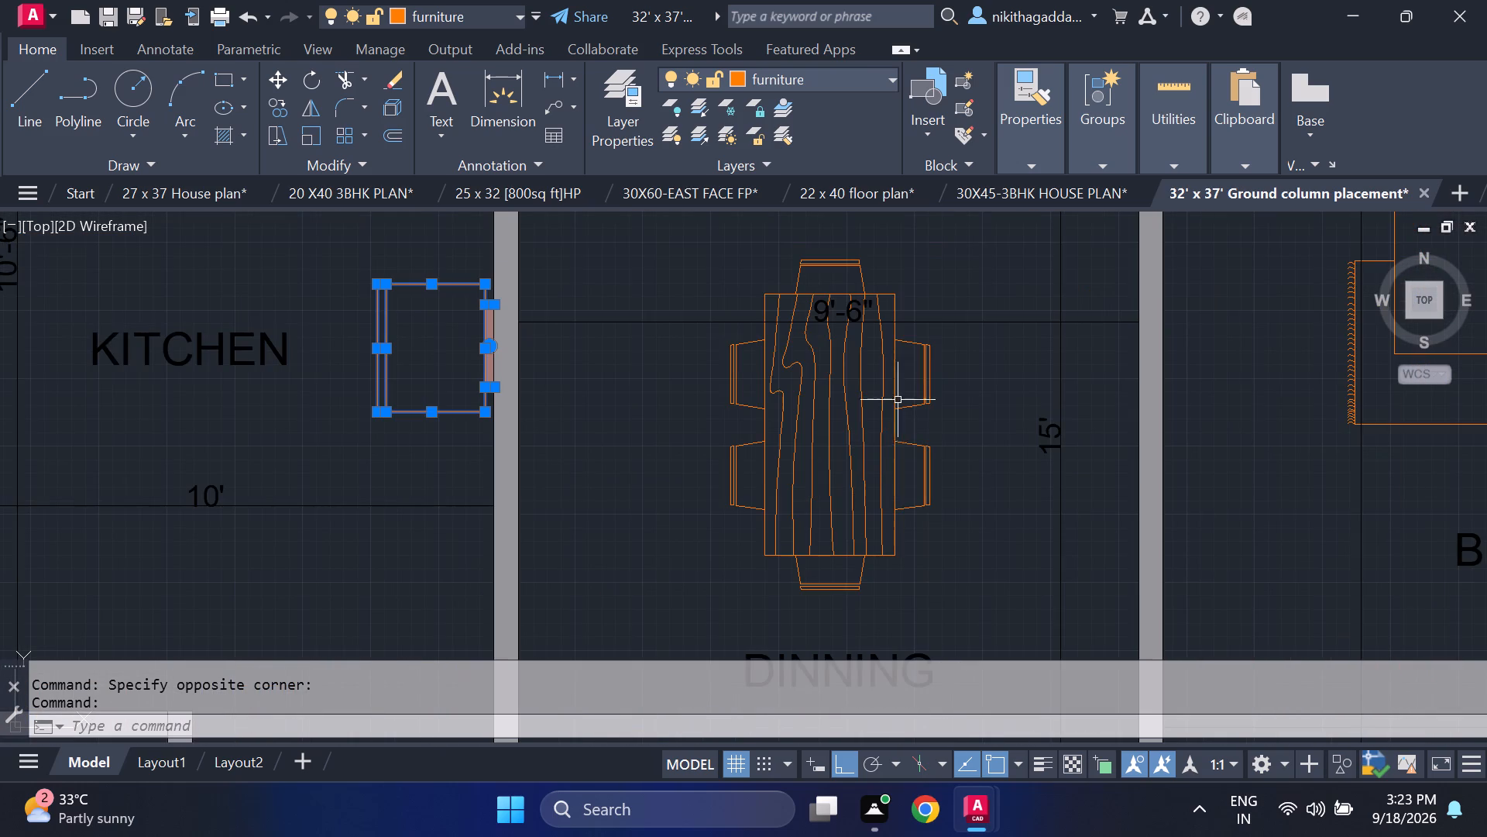
drag(936, 337, 924, 353)
click(741, 506)
scroll(764, 509, down, 3)
middle_drag(956, 570, 982, 458)
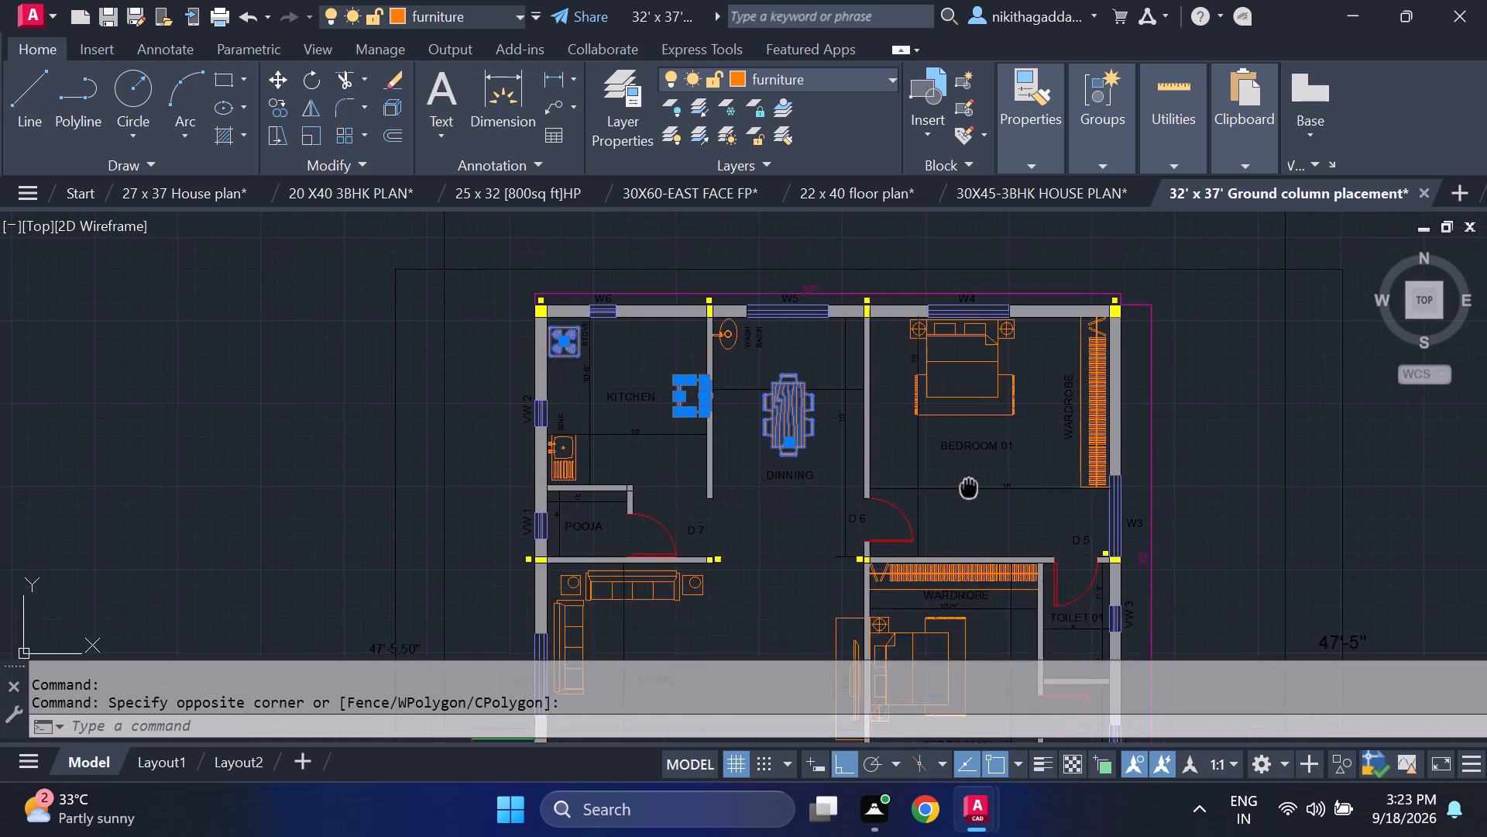
middle_drag(982, 458, 997, 281)
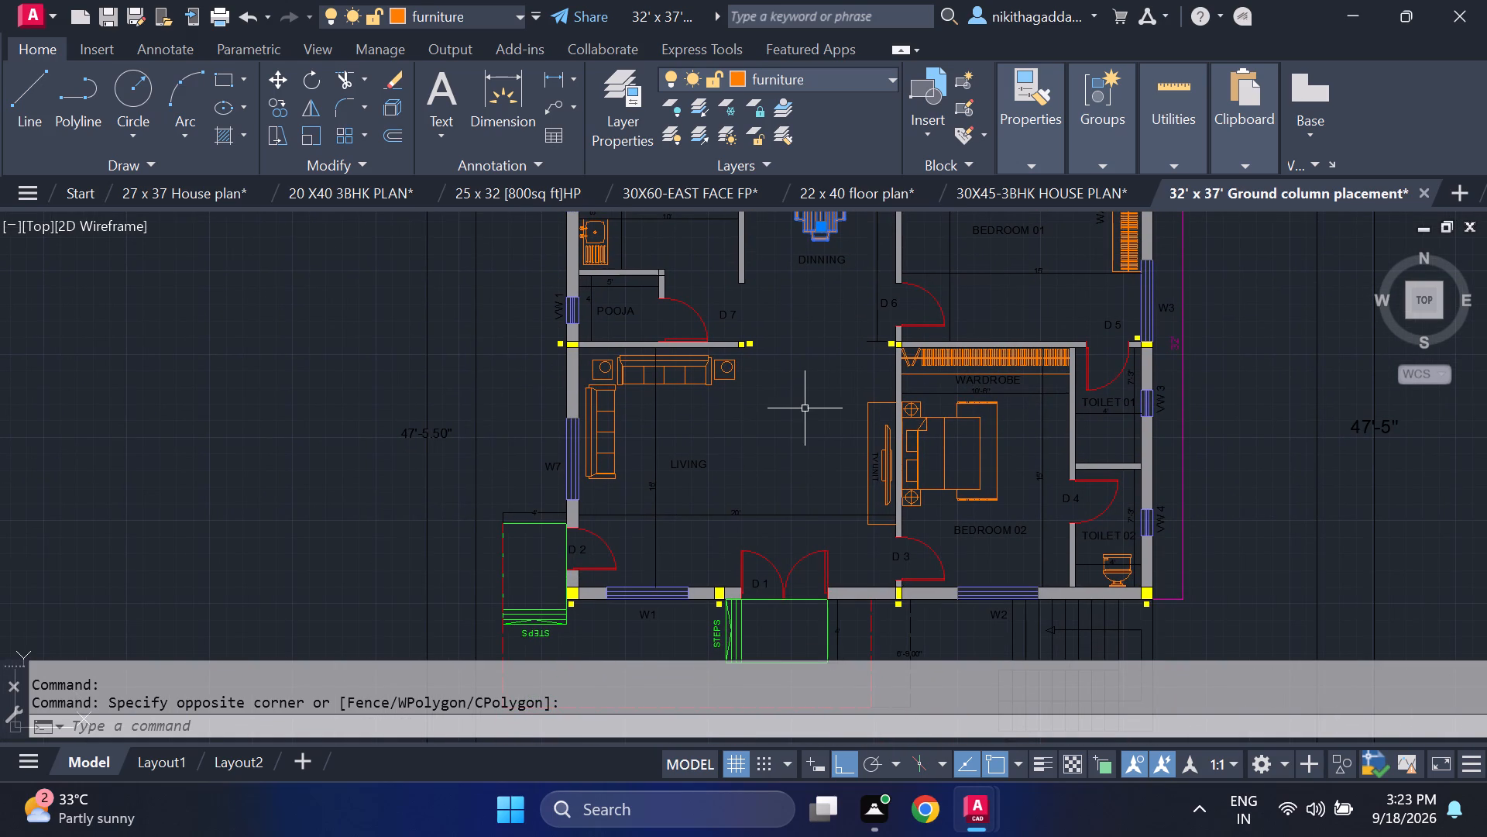
scroll(821, 410, down, 1)
middle_drag(932, 329, 953, 425)
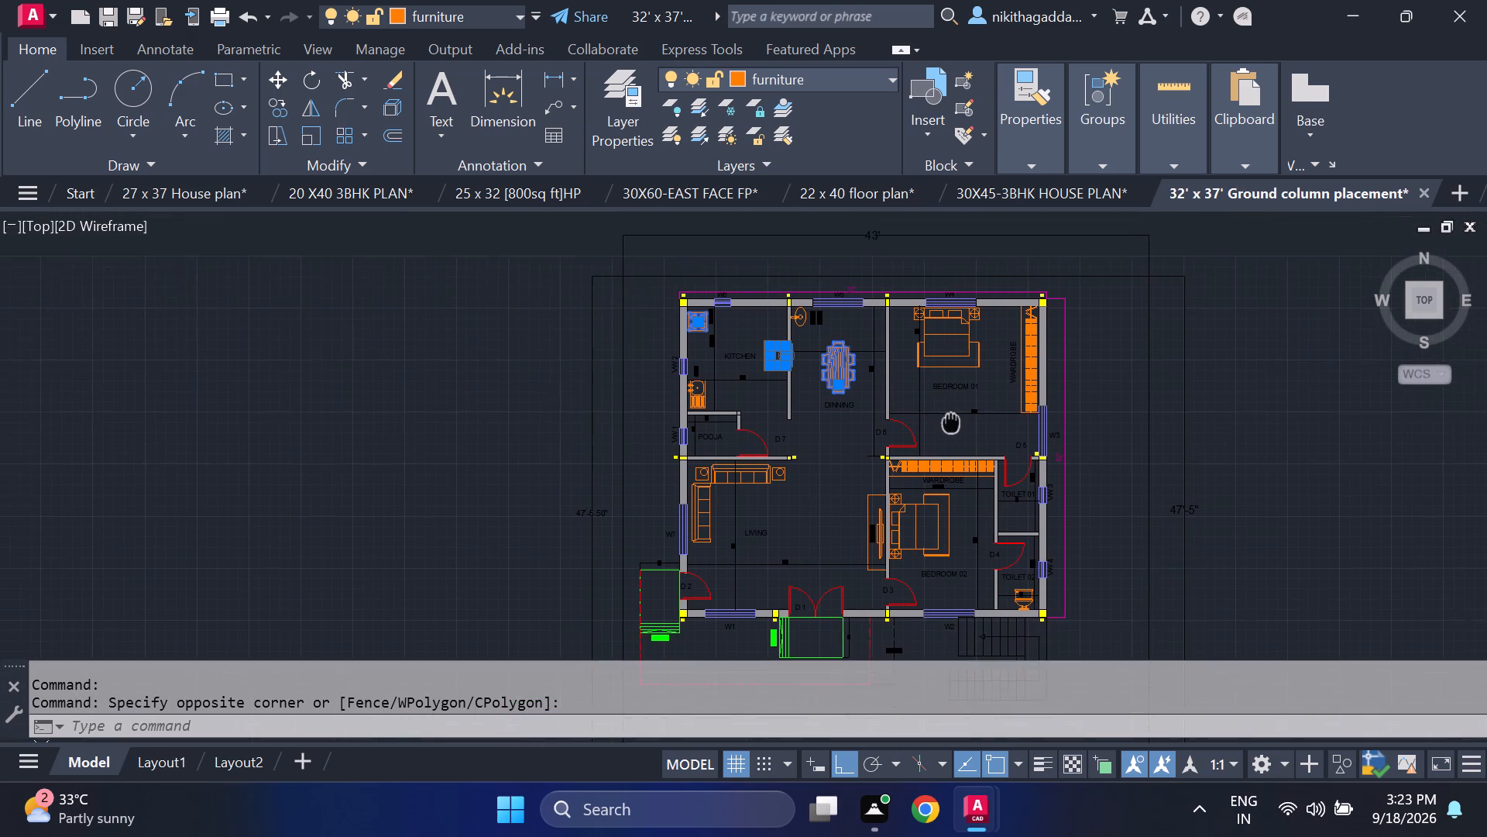
middle_drag(953, 425, 957, 439)
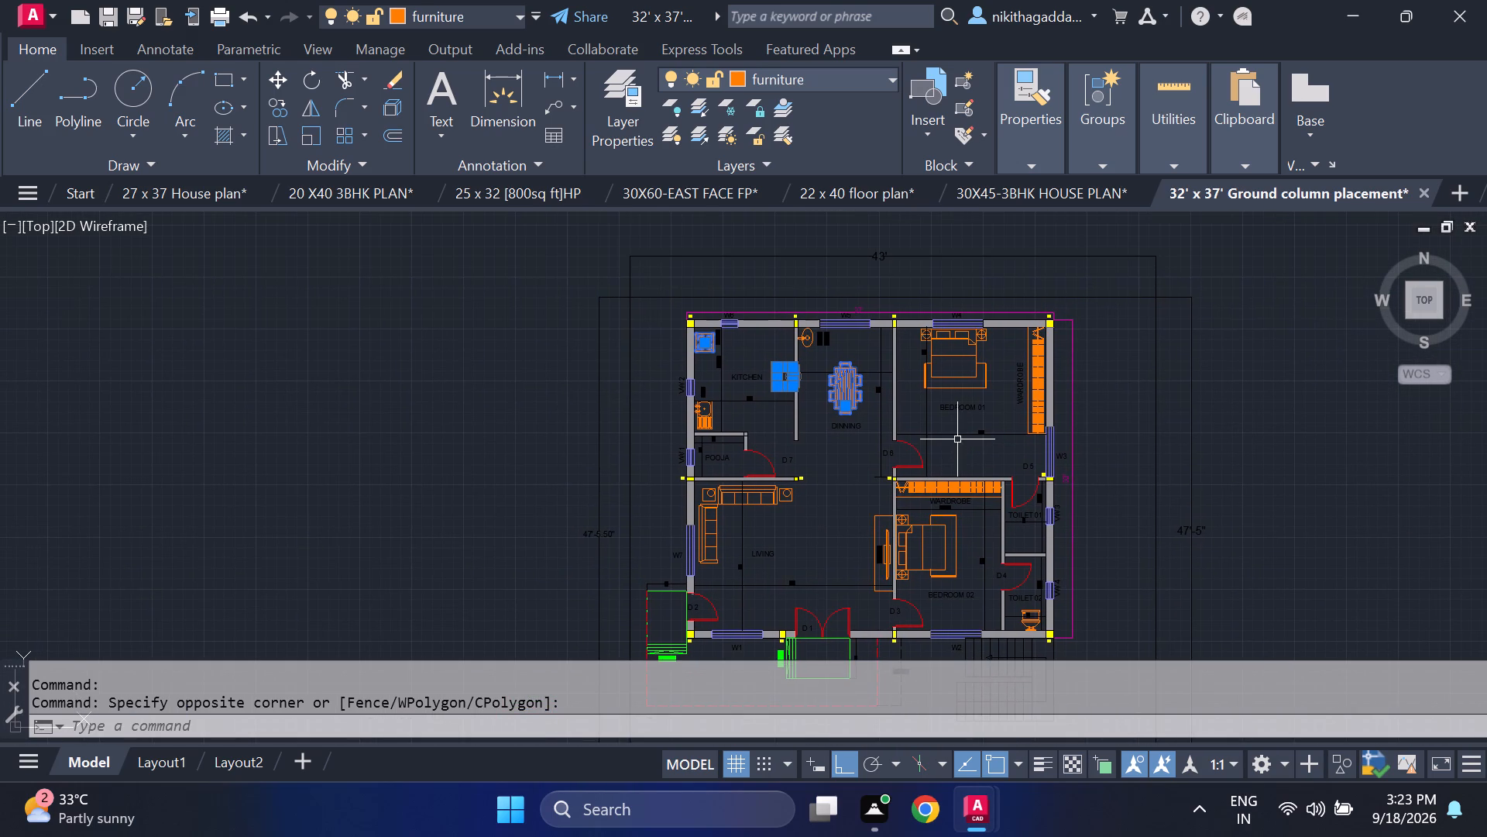
key(ctrl+c)
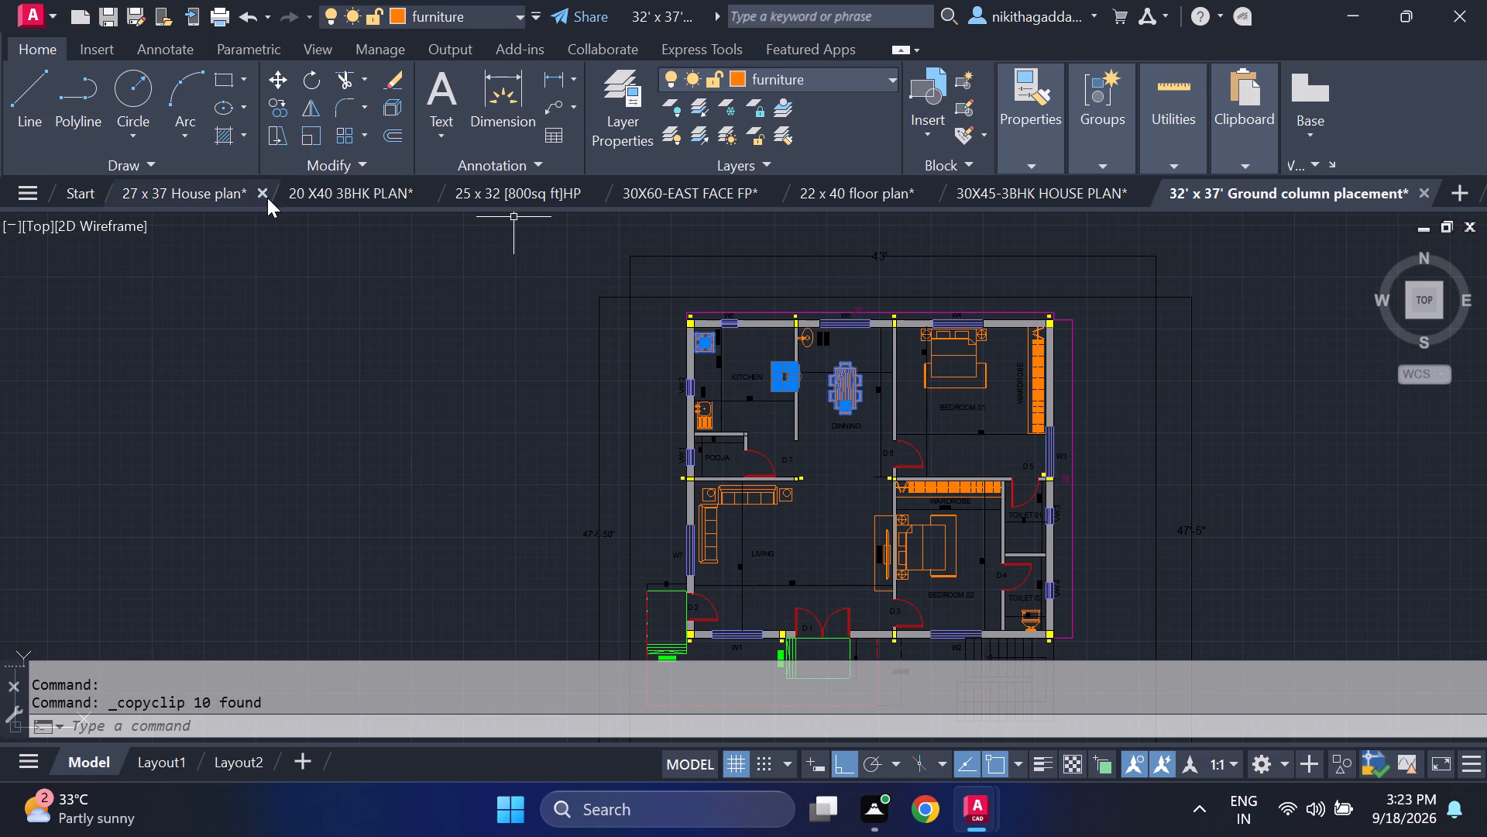
Paste the copied stove, fridge and dining table into Drawing1, near the loose sofa and armchairs beside the floor plan.
click(21, 195)
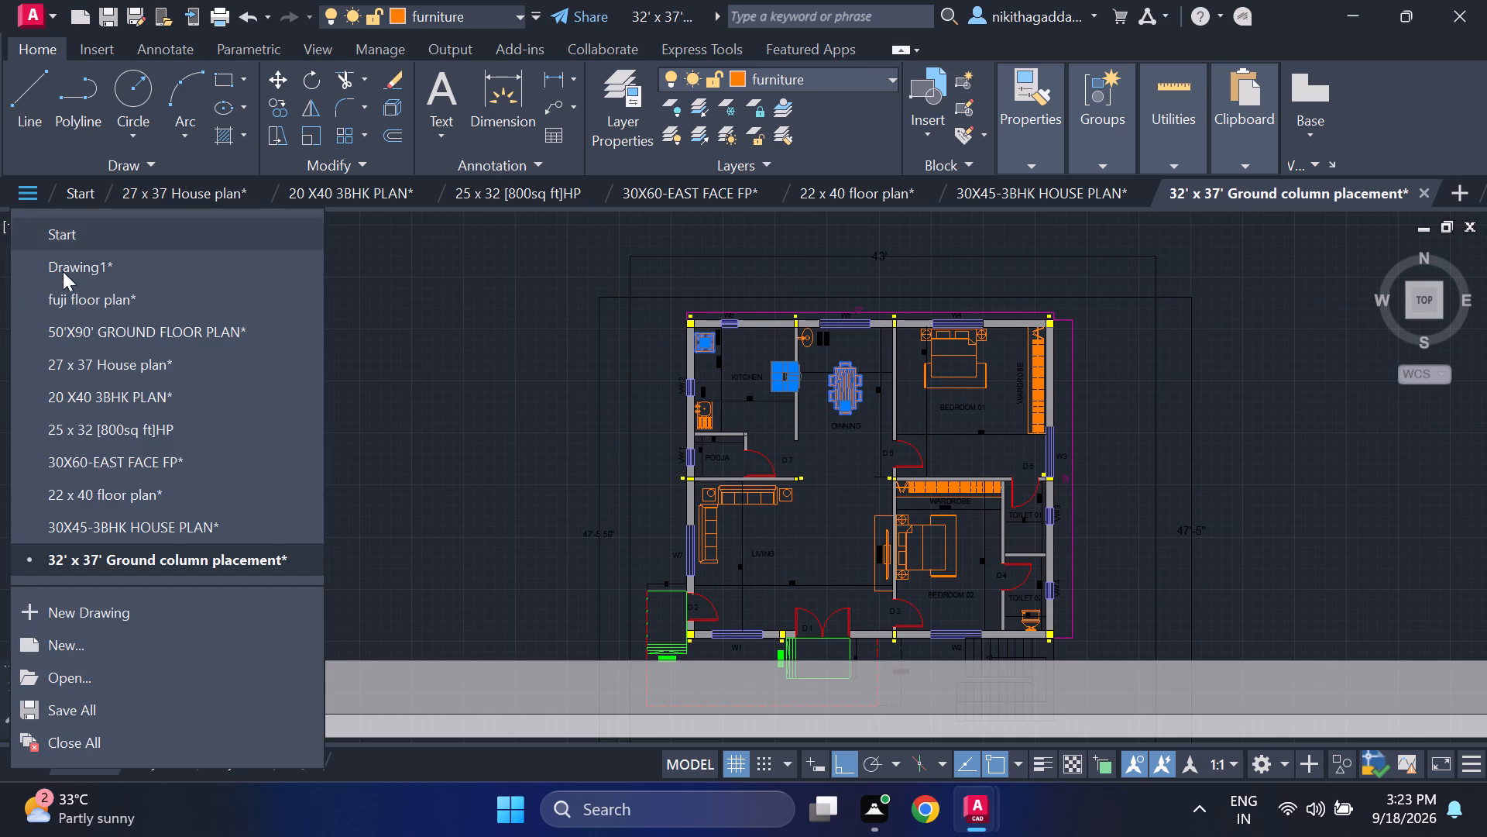
click(117, 272)
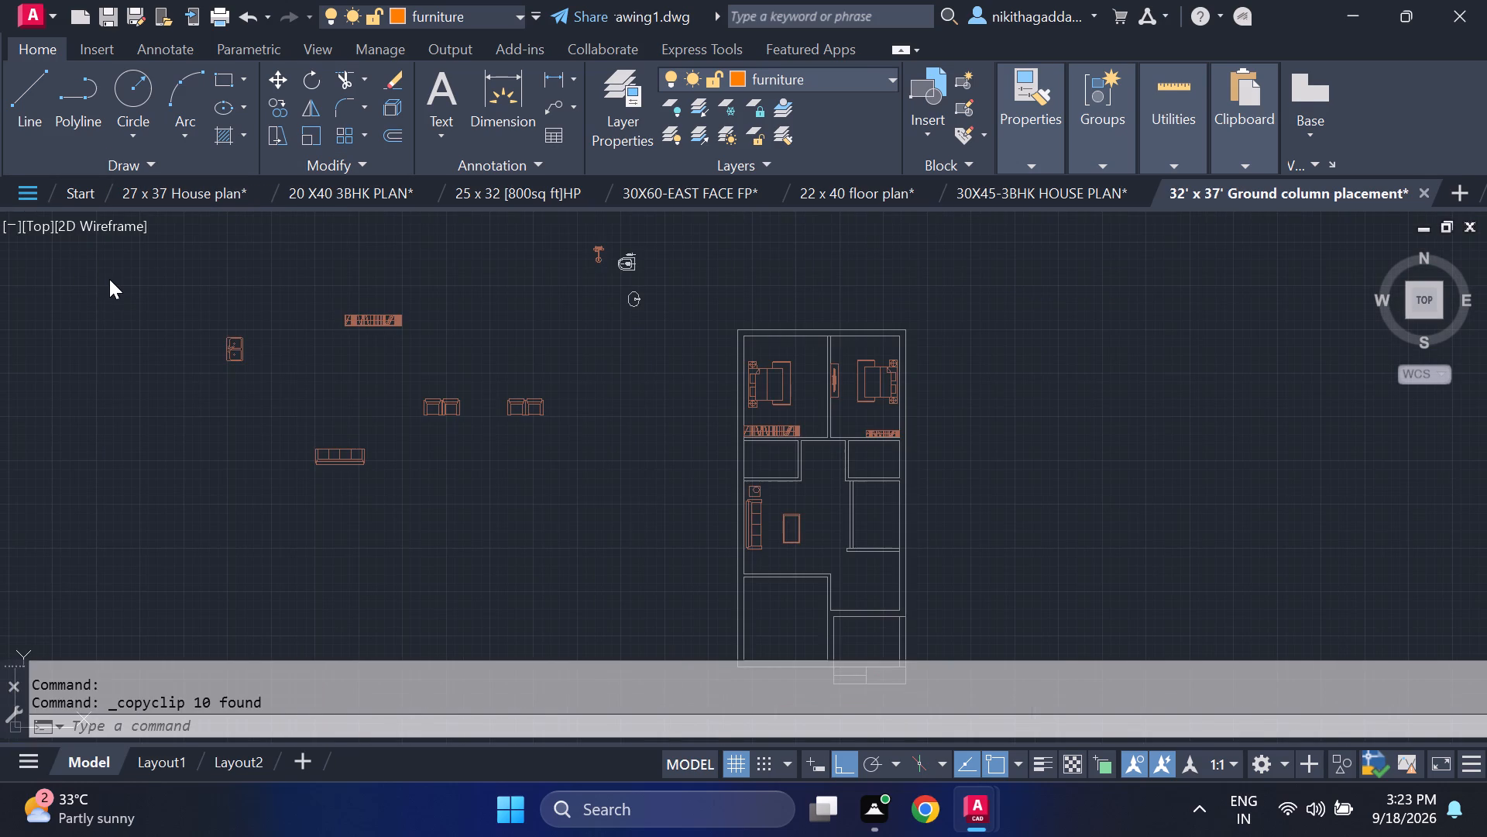
key(ctrl+v)
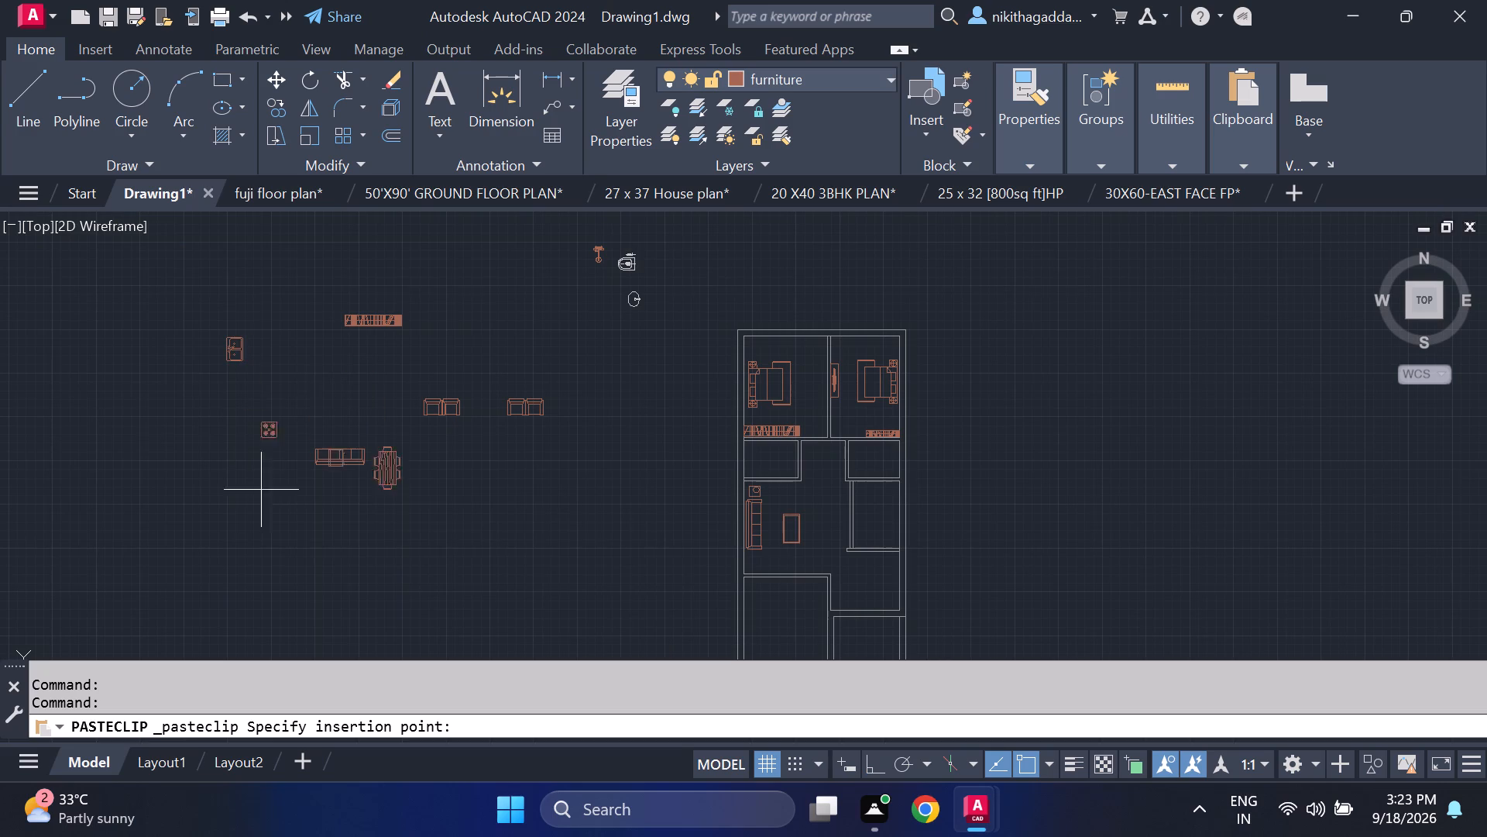
click(395, 538)
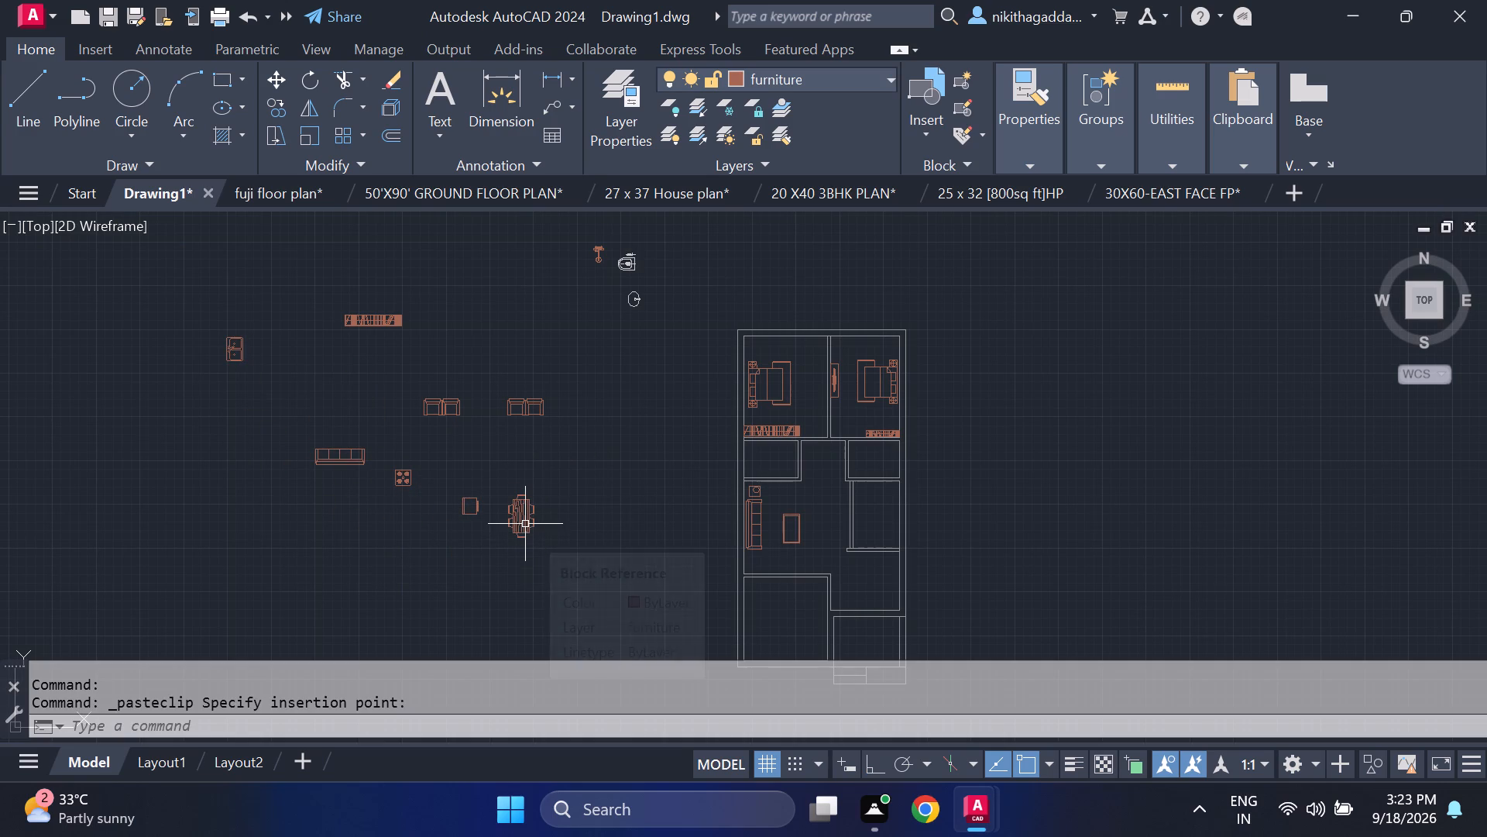
Move the four-burner stove by its centre into the kitchen, close to the inner face of the east outer wall.
scroll(504, 539, up, 1)
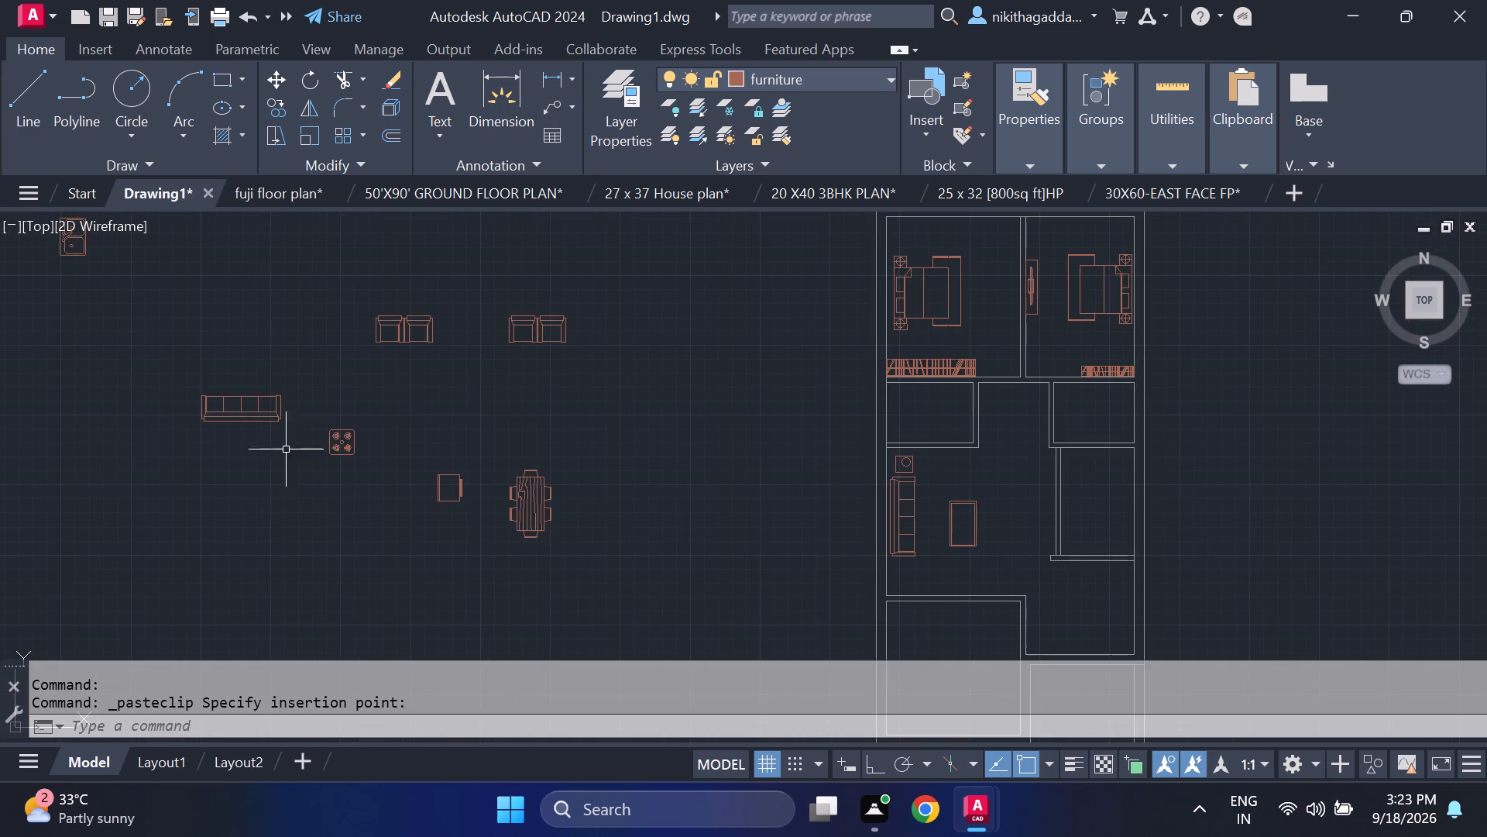
scroll(313, 429, up, 3)
scroll(424, 510, up, 2)
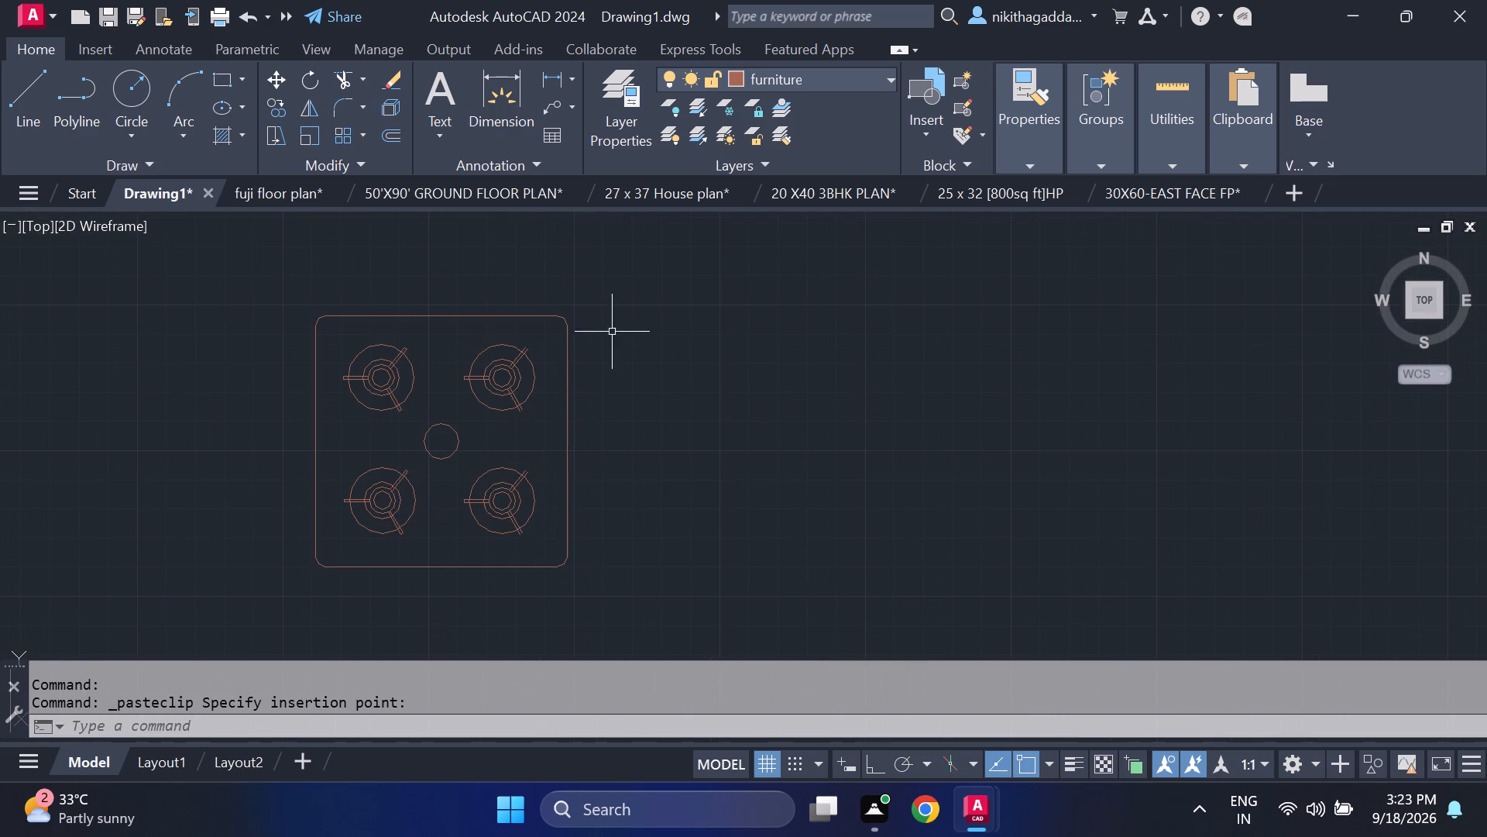
drag(627, 297, 600, 333)
click(174, 601)
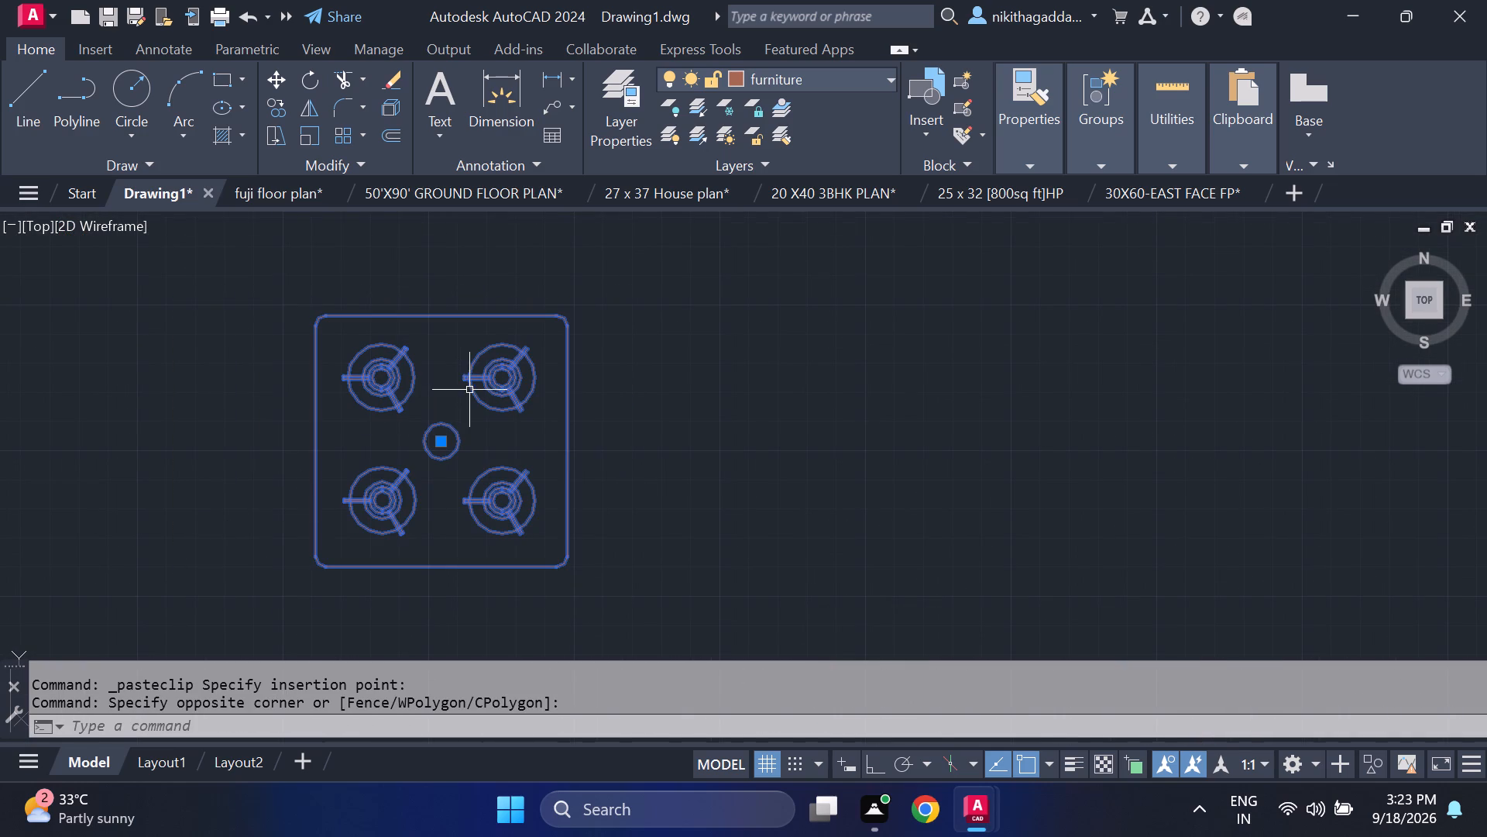
scroll(556, 480, down, 4)
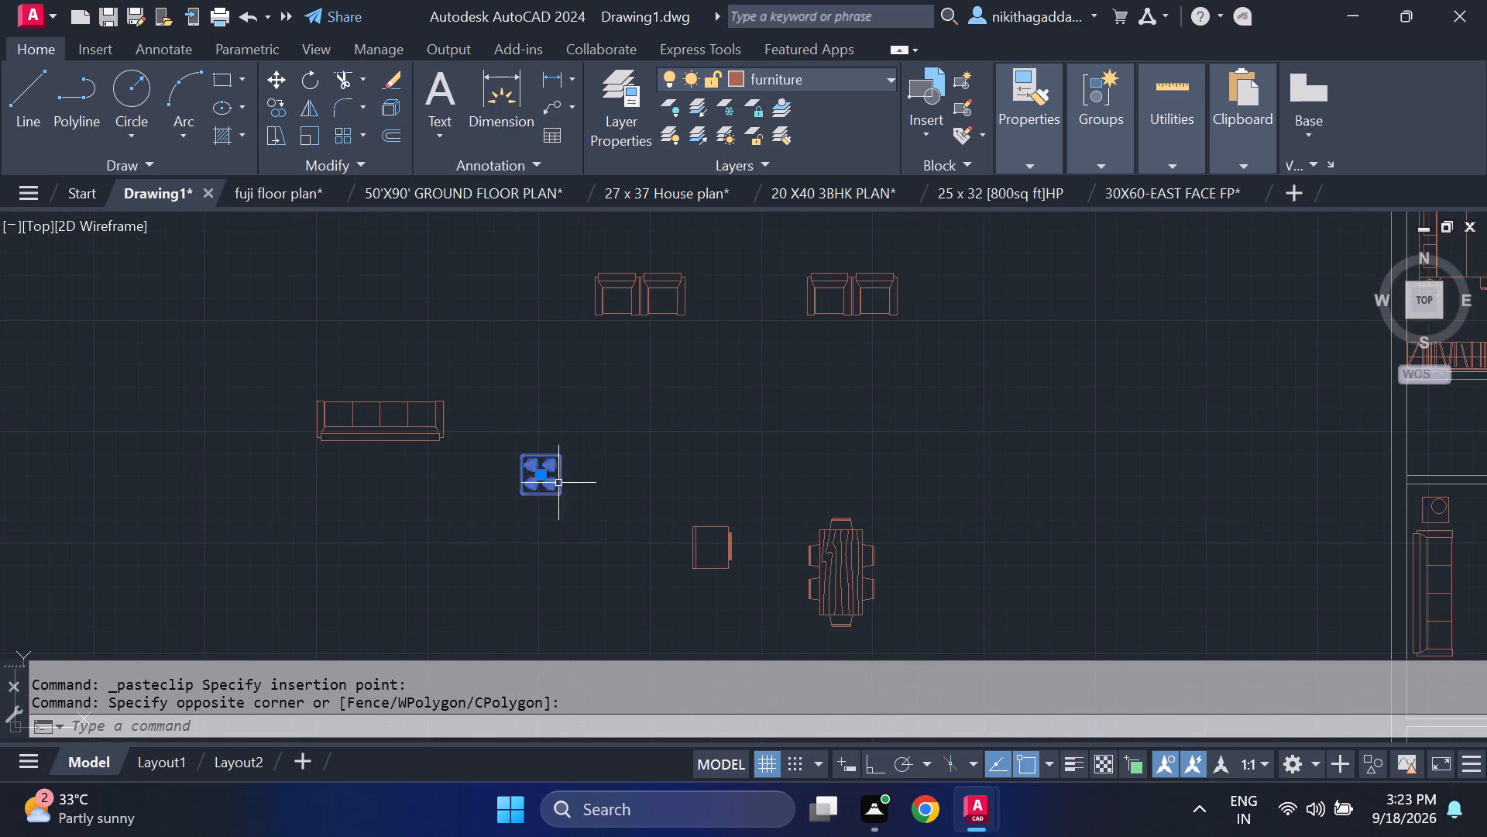
key(m)
key(Return)
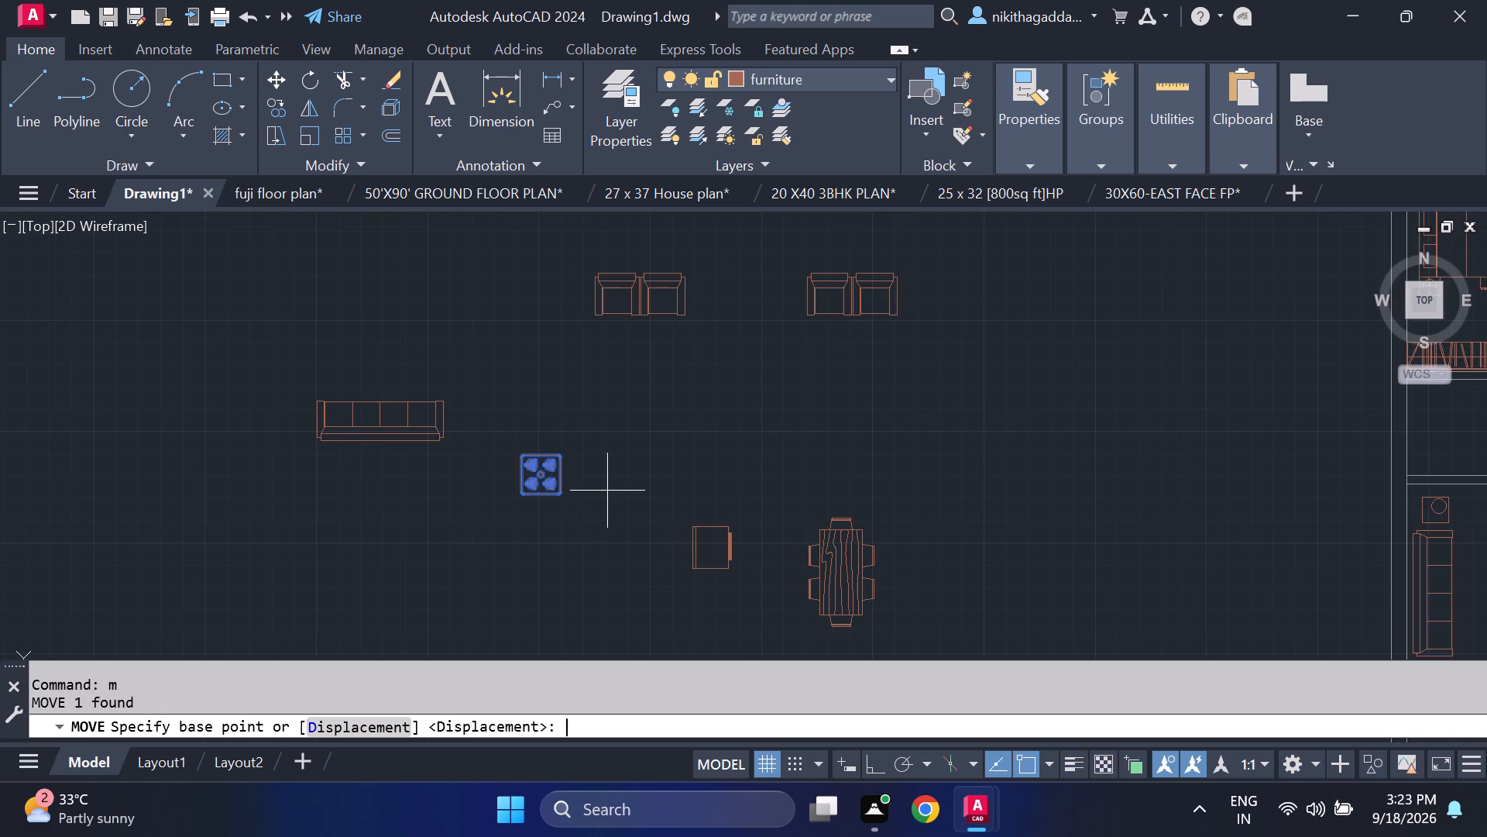
scroll(555, 510, up, 2)
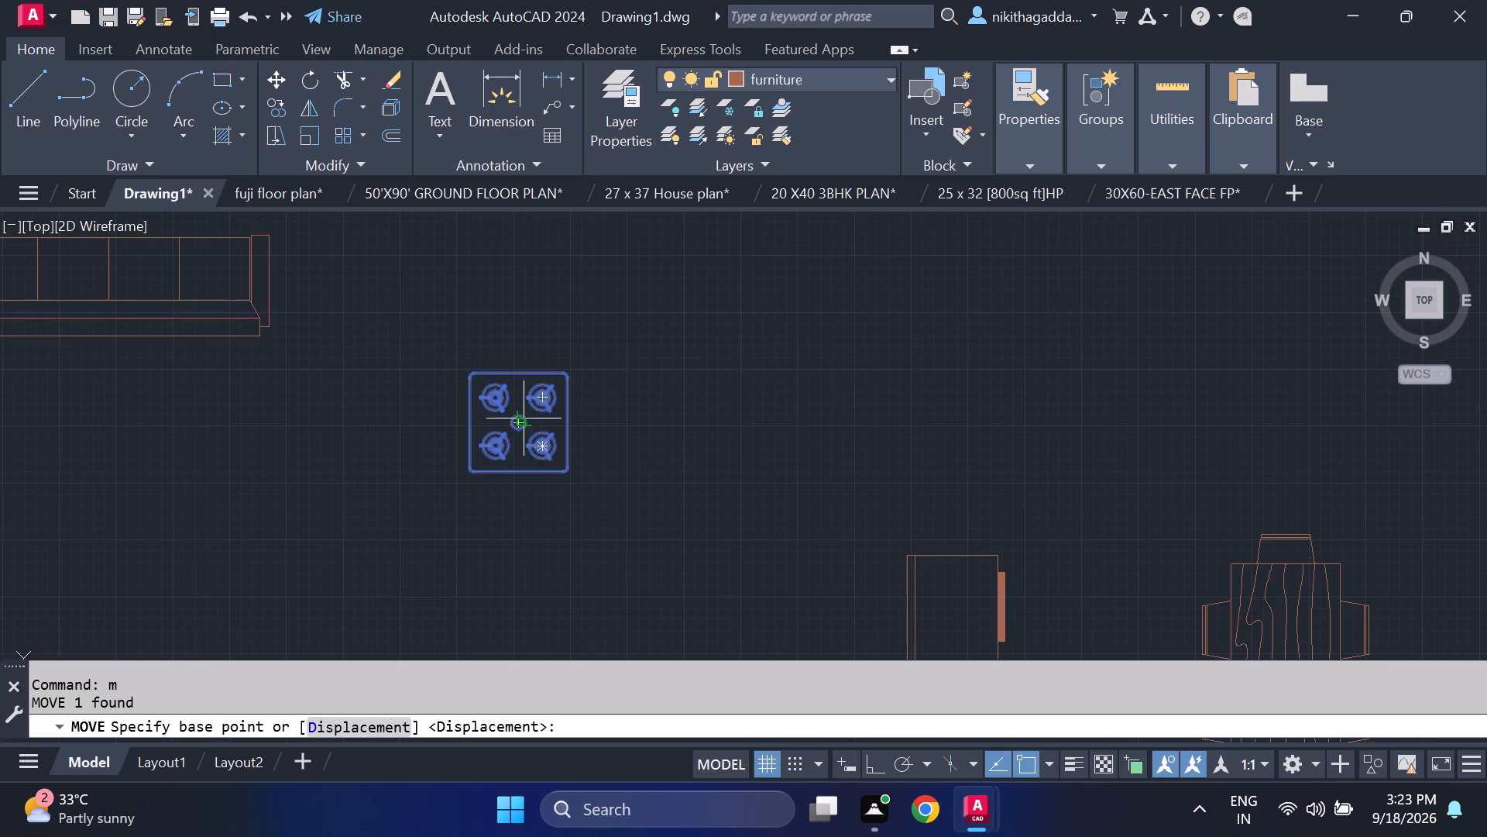
click(514, 429)
scroll(959, 391, down, 2)
middle_drag(960, 394, 75, 438)
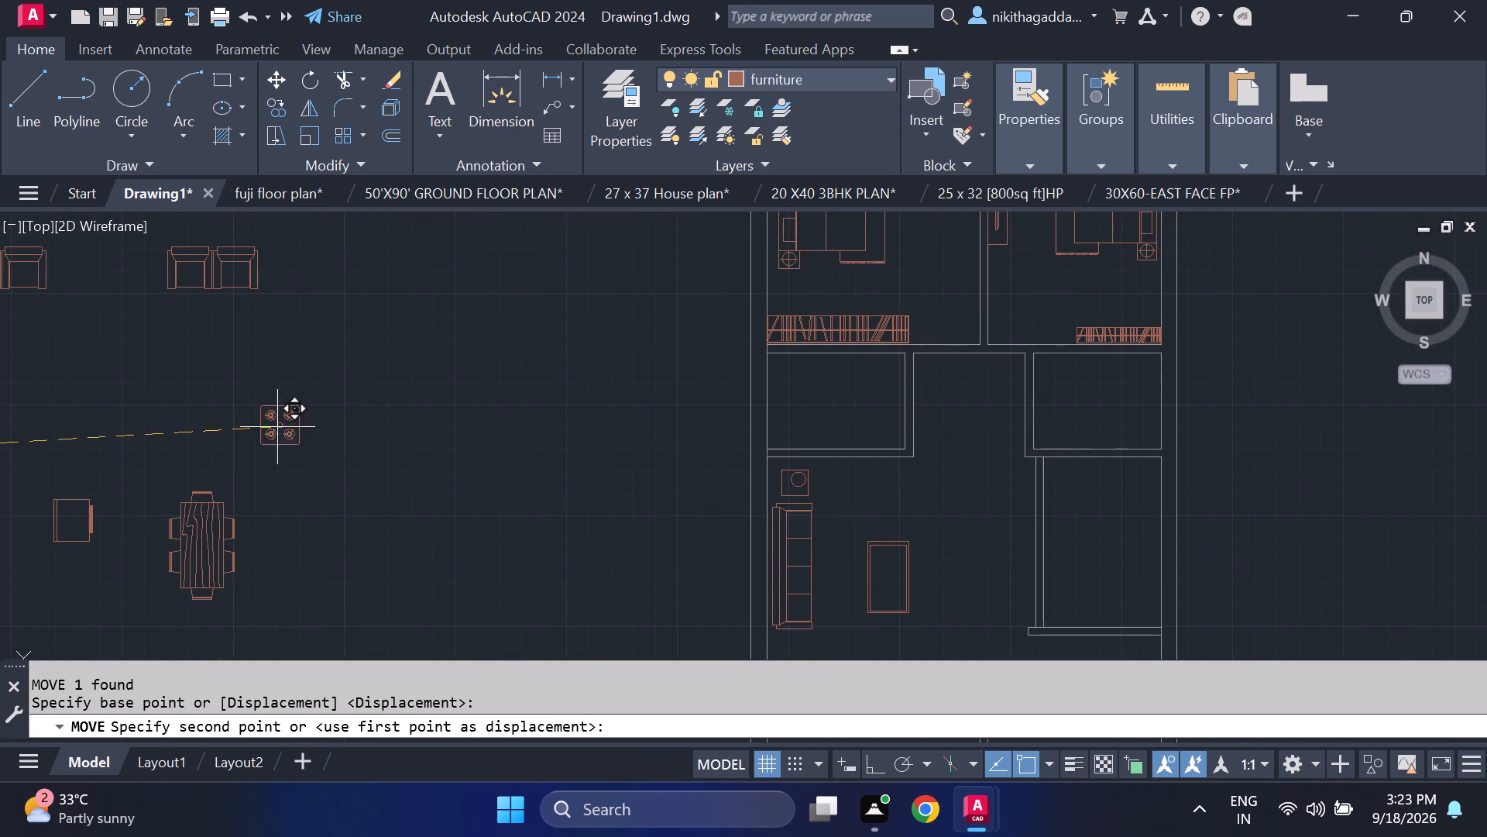
middle_drag(1131, 561, 906, 412)
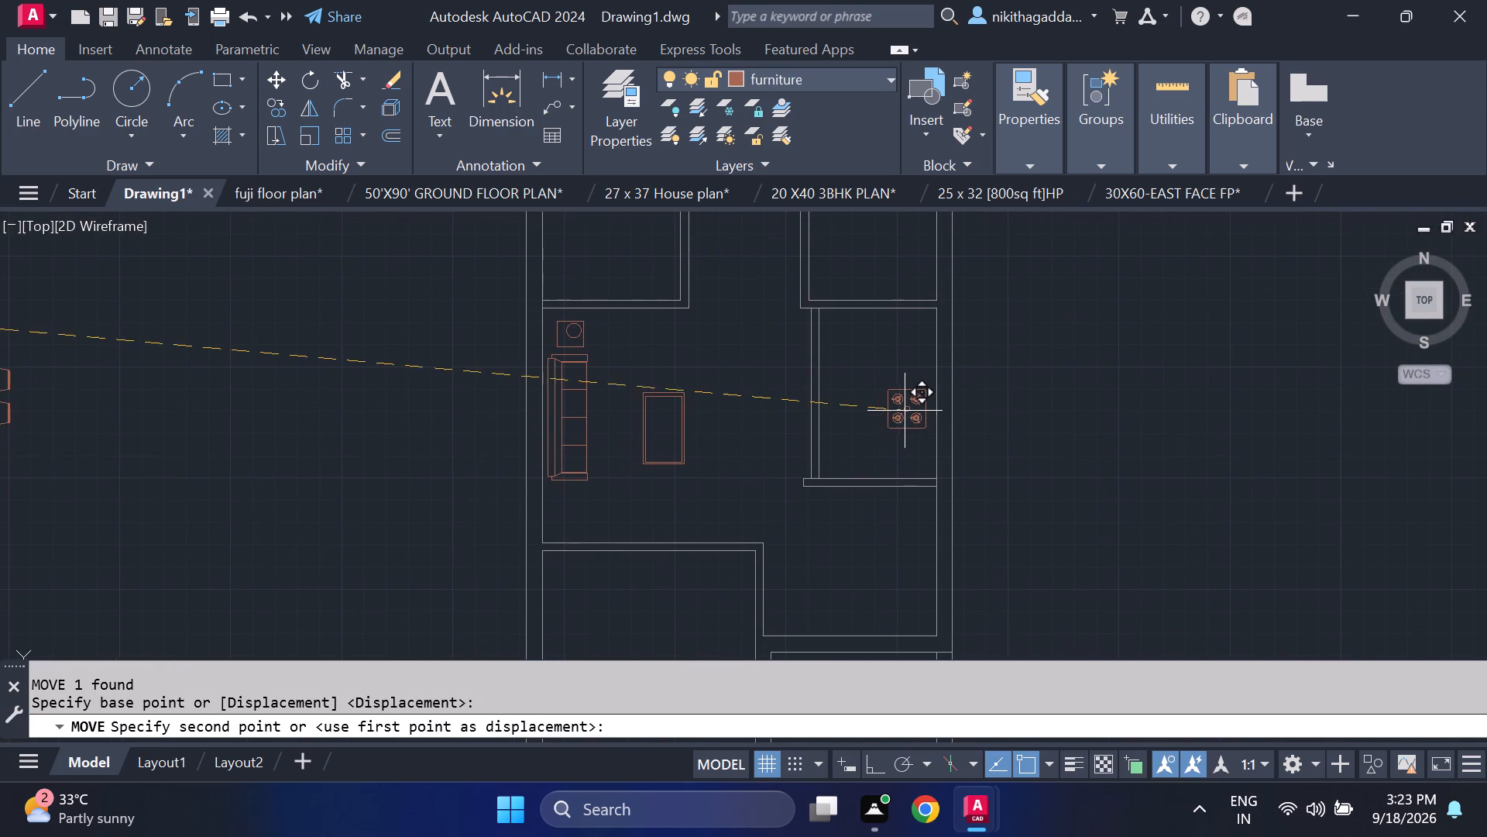
scroll(895, 411, up, 2)
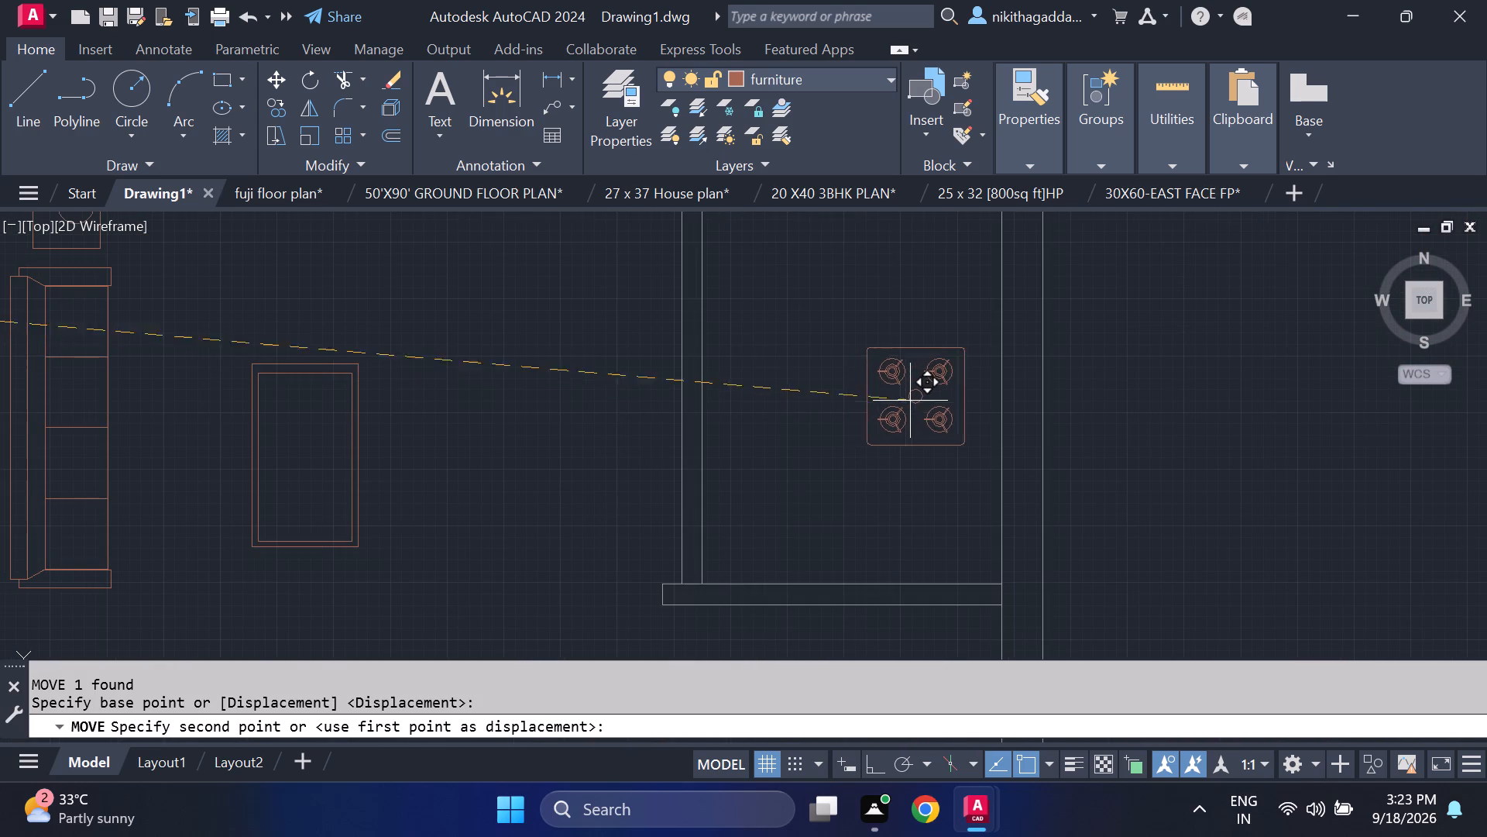
scroll(911, 386, down, 2)
middle_drag(903, 390, 826, 453)
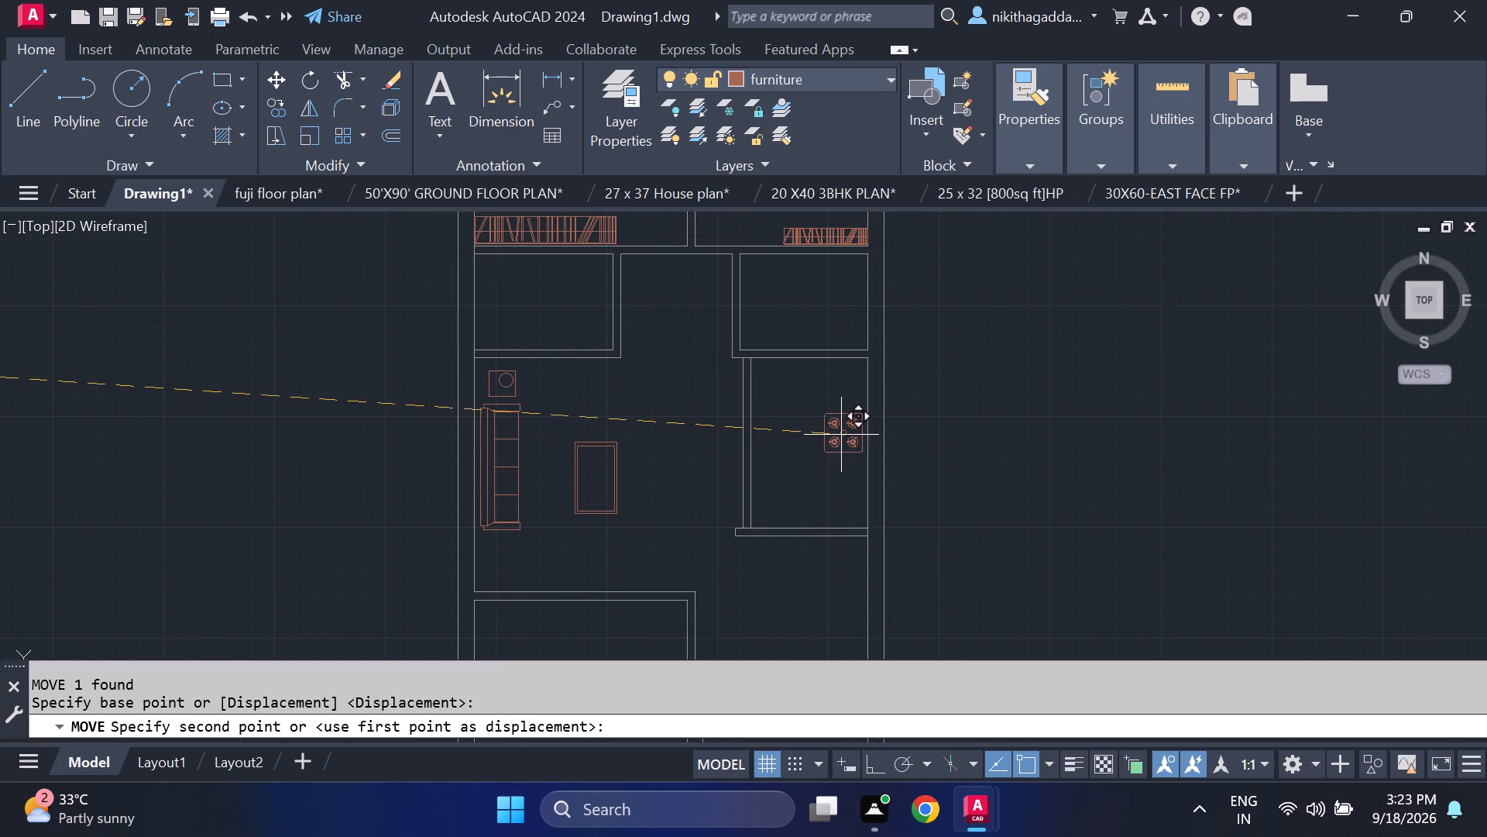
scroll(840, 446, up, 1)
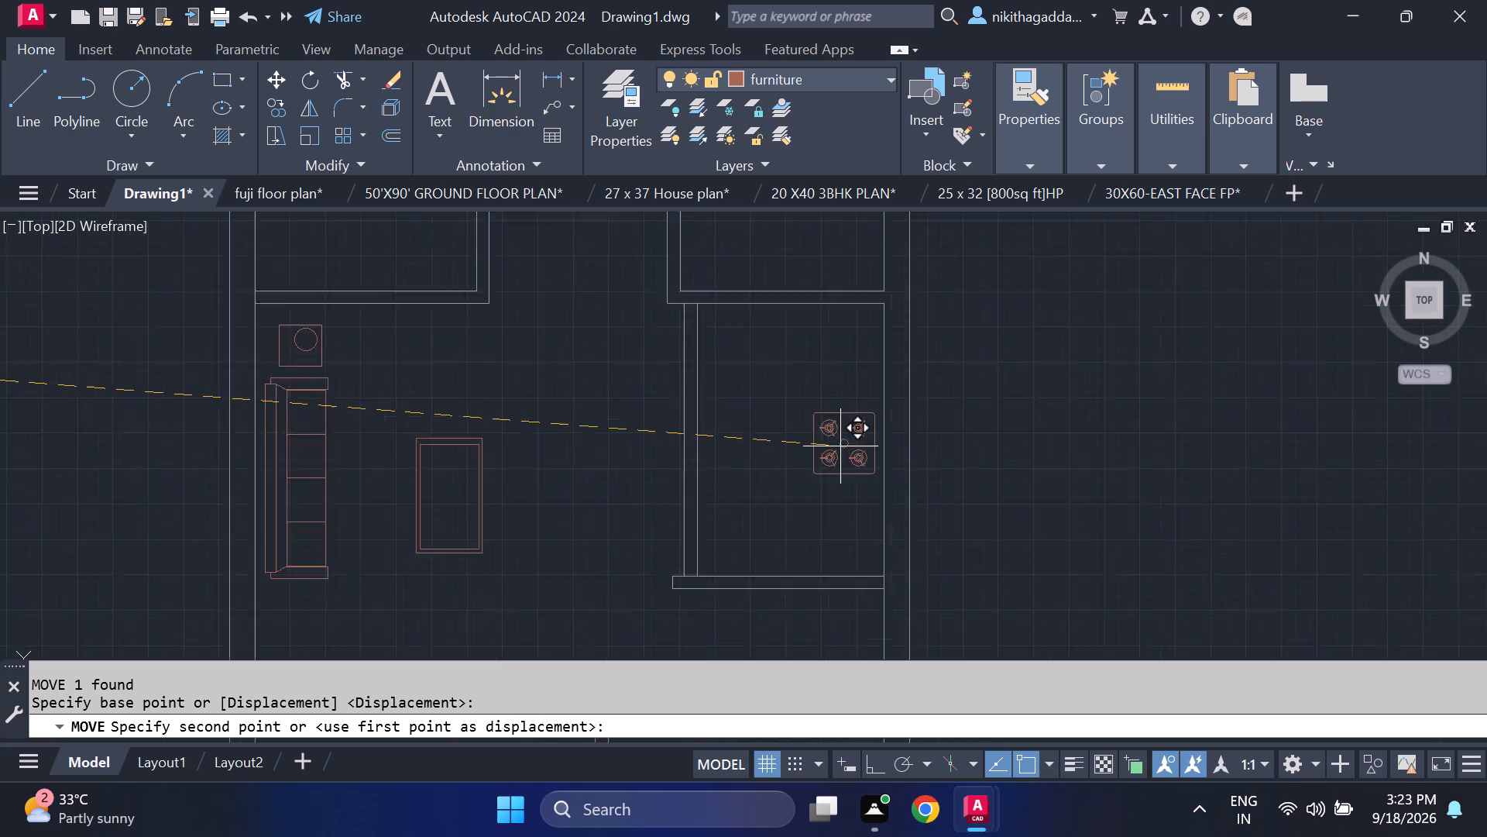
scroll(840, 446, up, 2)
click(857, 453)
Rotate the loose double-bowl sink 90° clockwise about its centre with Ortho on, turning its tap side north.
scroll(639, 470, down, 3)
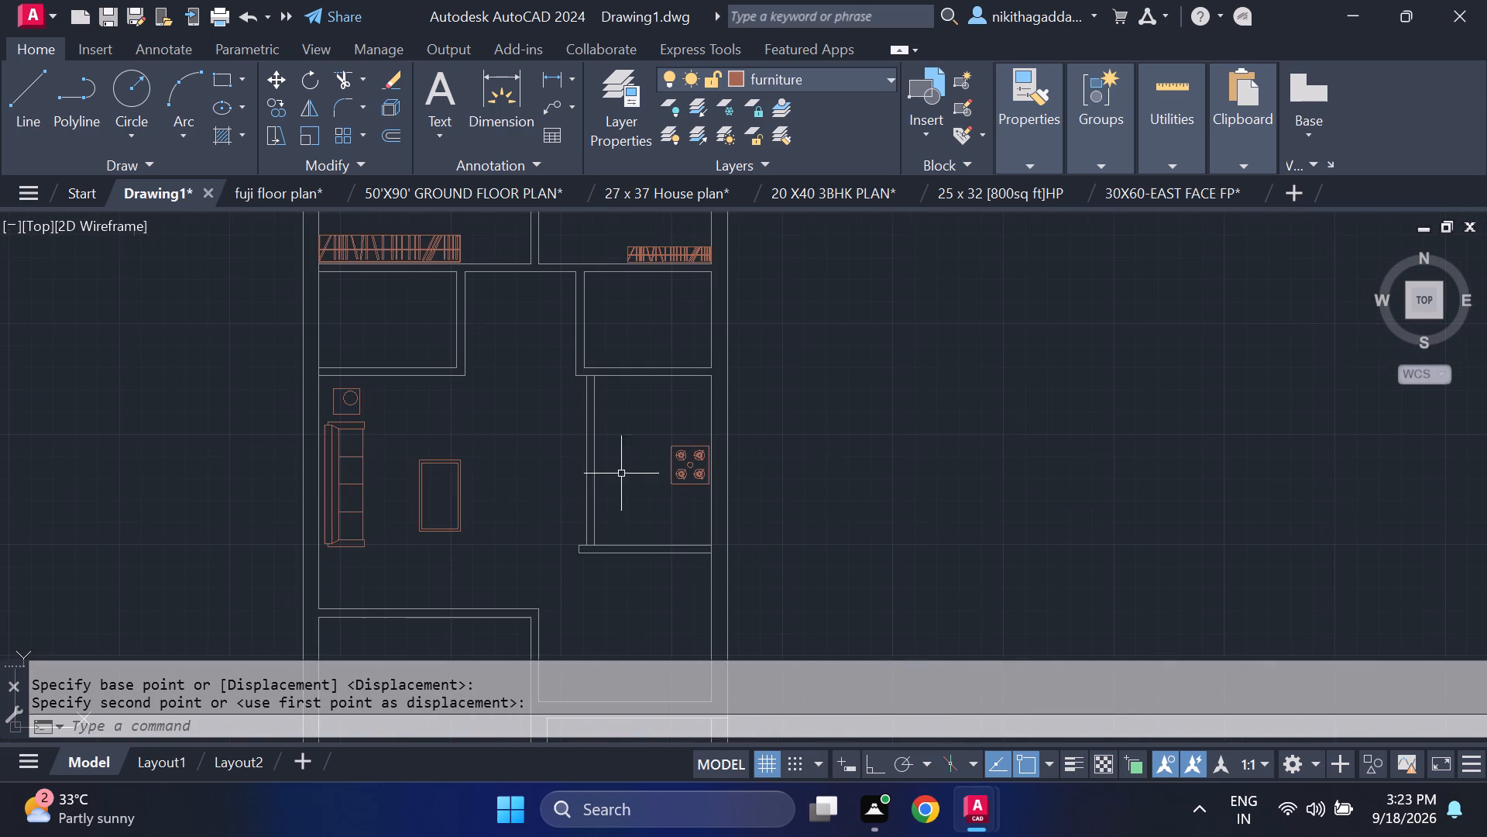
middle_drag(453, 509, 766, 405)
scroll(756, 412, down, 1)
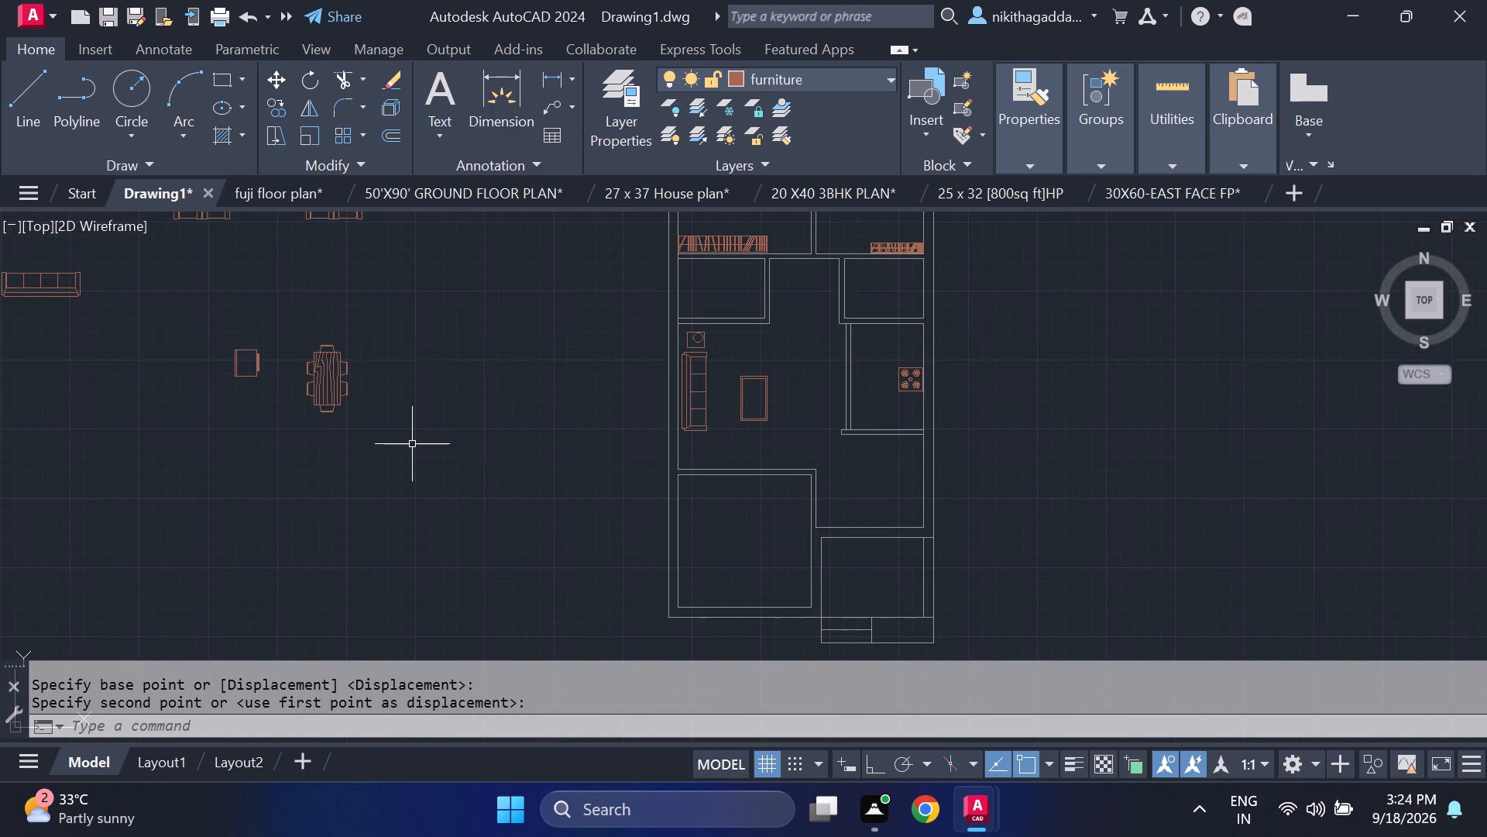
middle_drag(428, 446, 702, 521)
middle_drag(689, 470, 849, 449)
scroll(712, 460, down, 2)
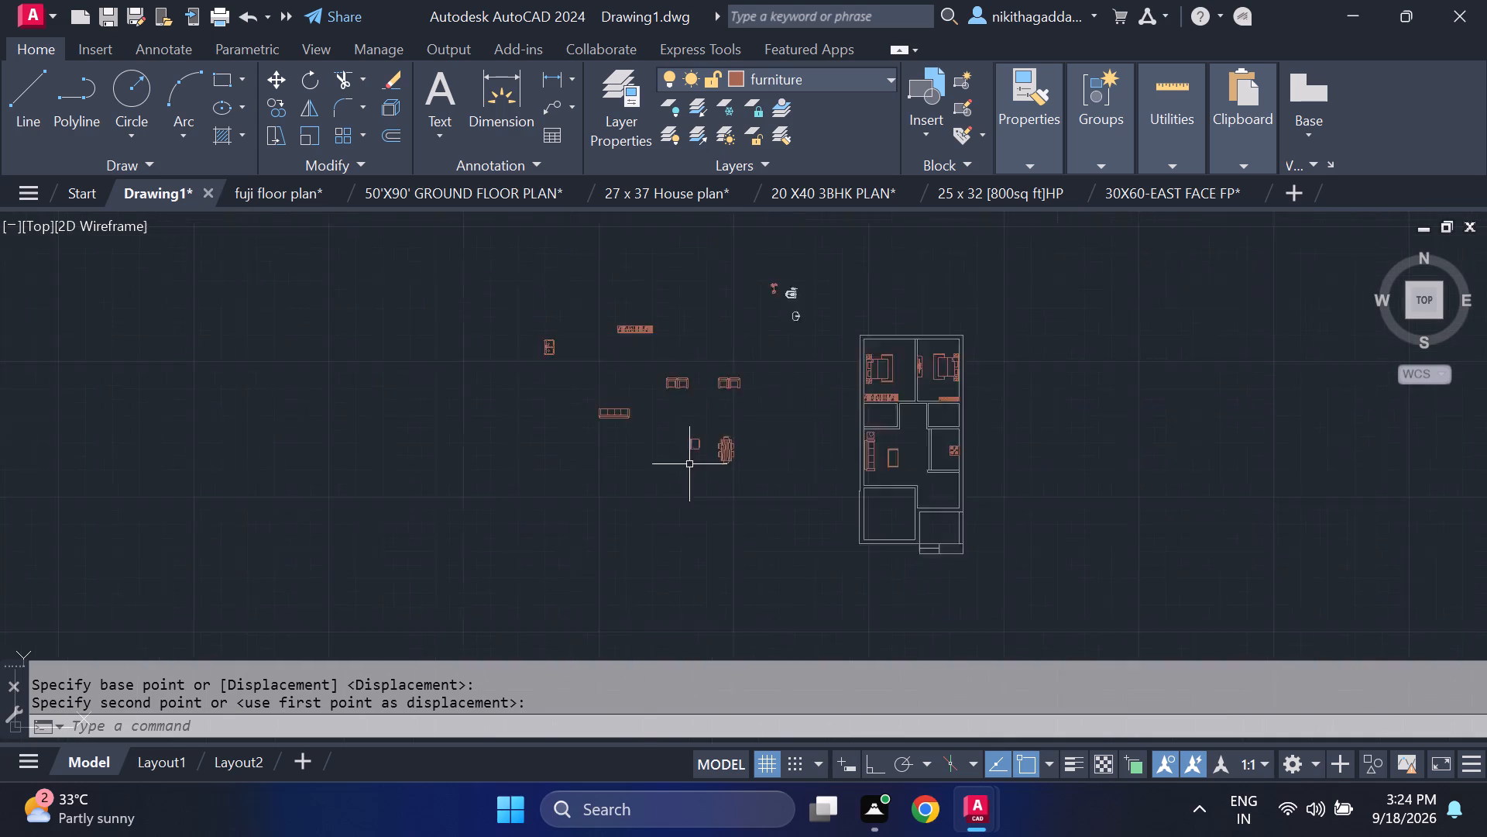
scroll(676, 467, down, 2)
scroll(673, 424, up, 4)
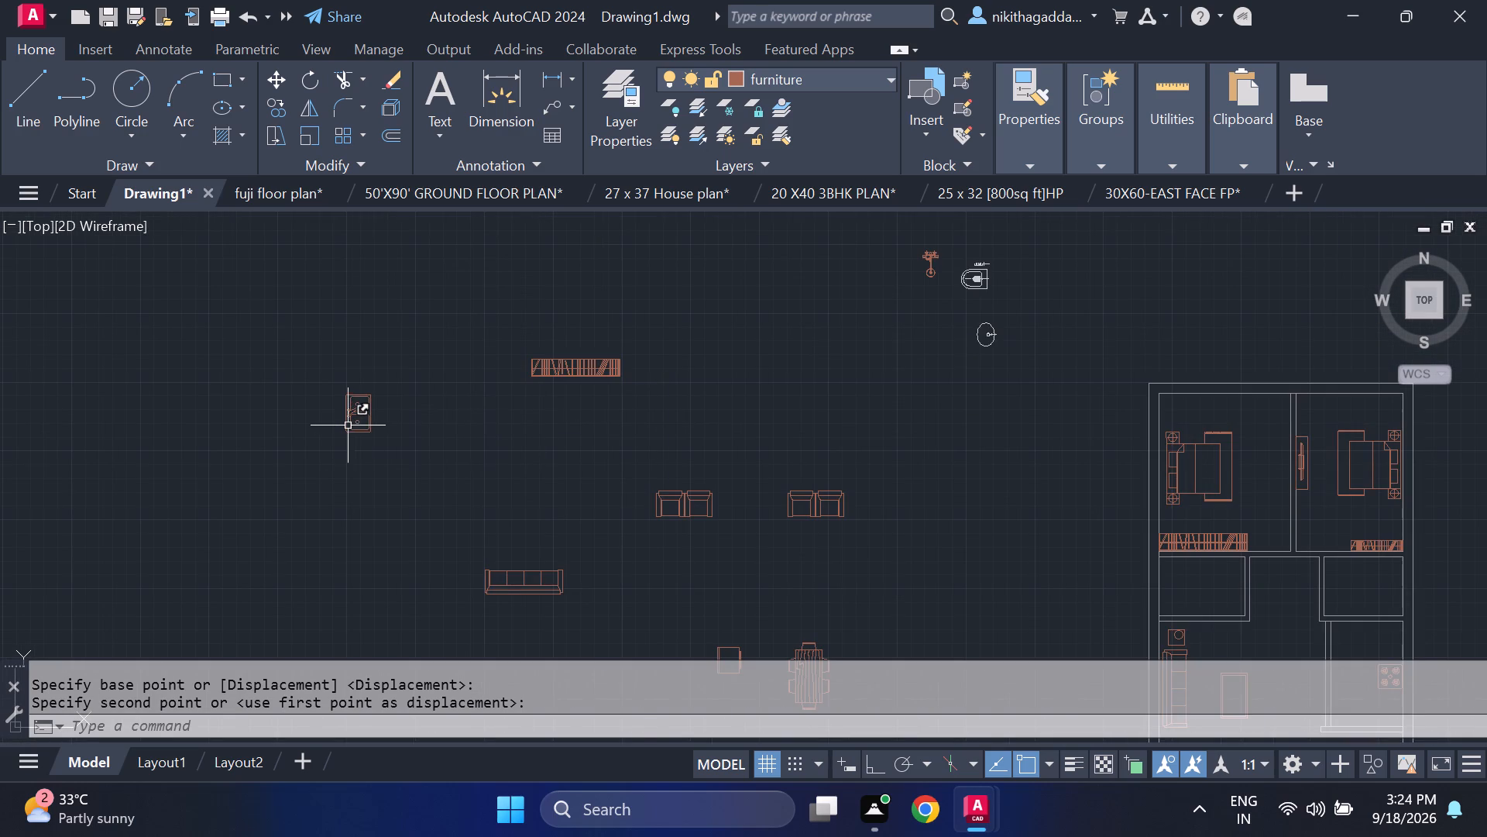
scroll(348, 425, up, 2)
drag(474, 320, 444, 365)
click(127, 553)
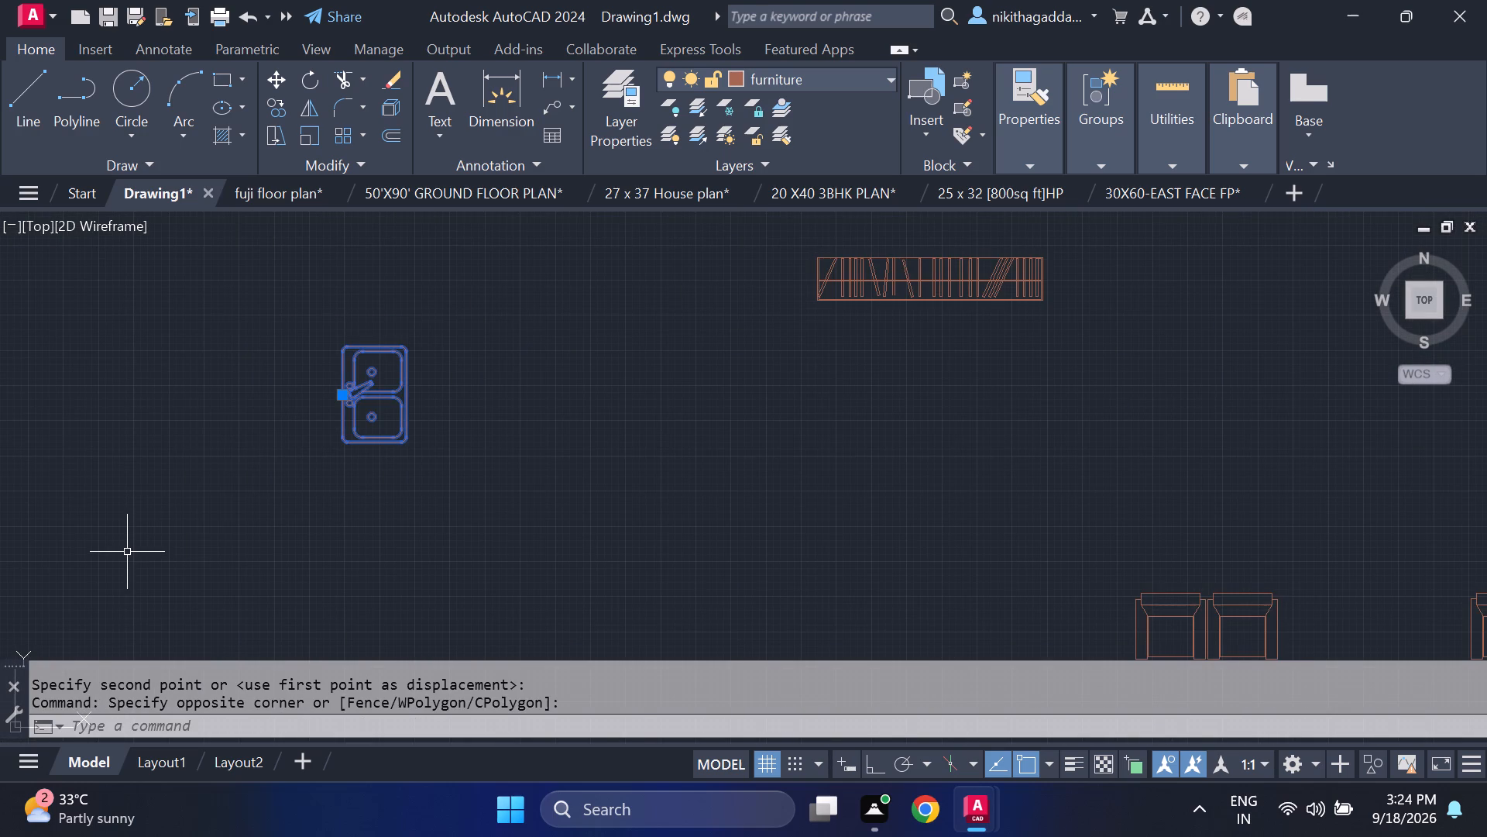
text(ro)
key(Return)
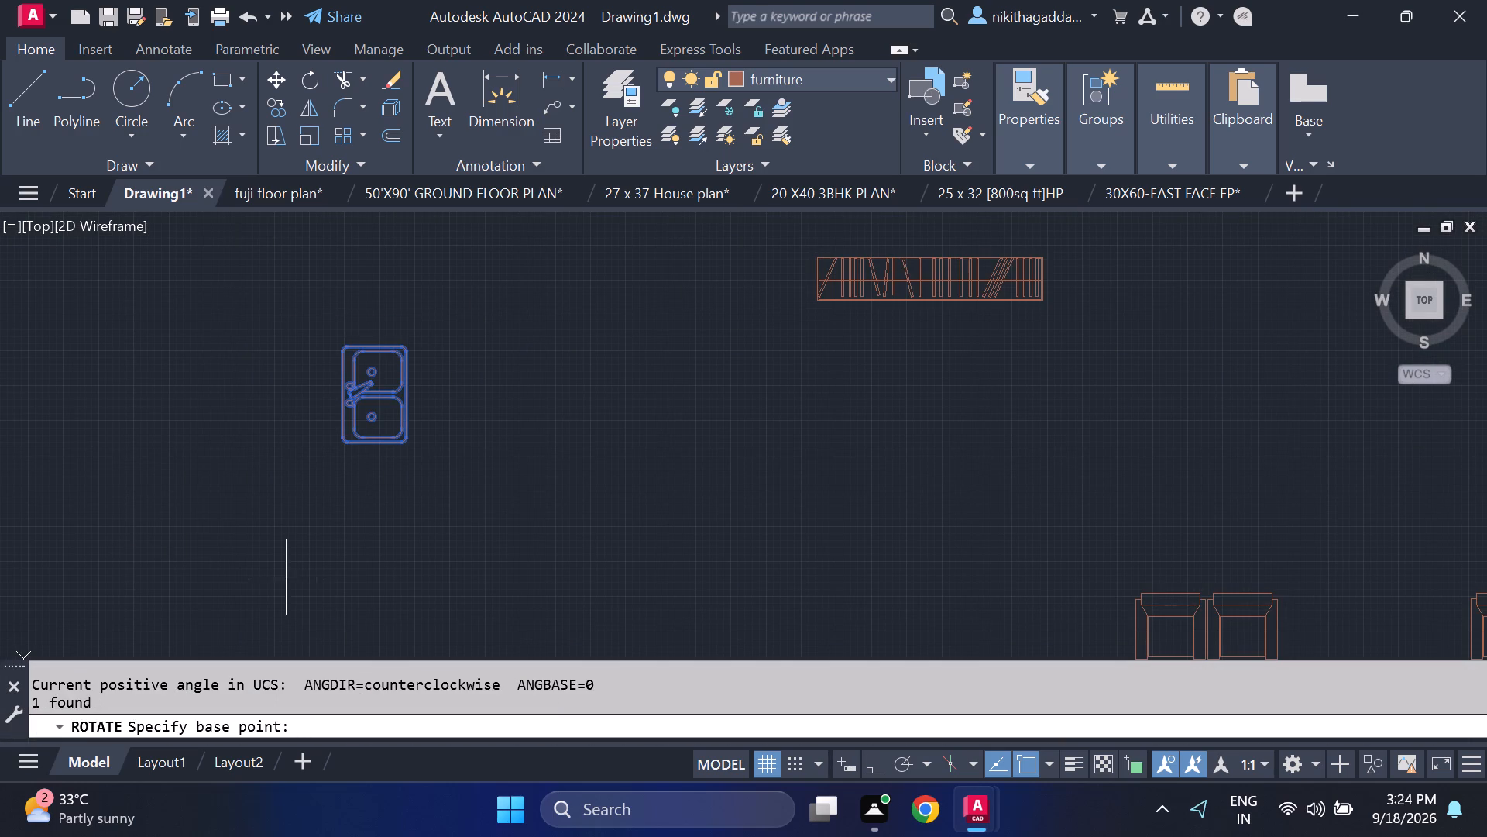
click(375, 396)
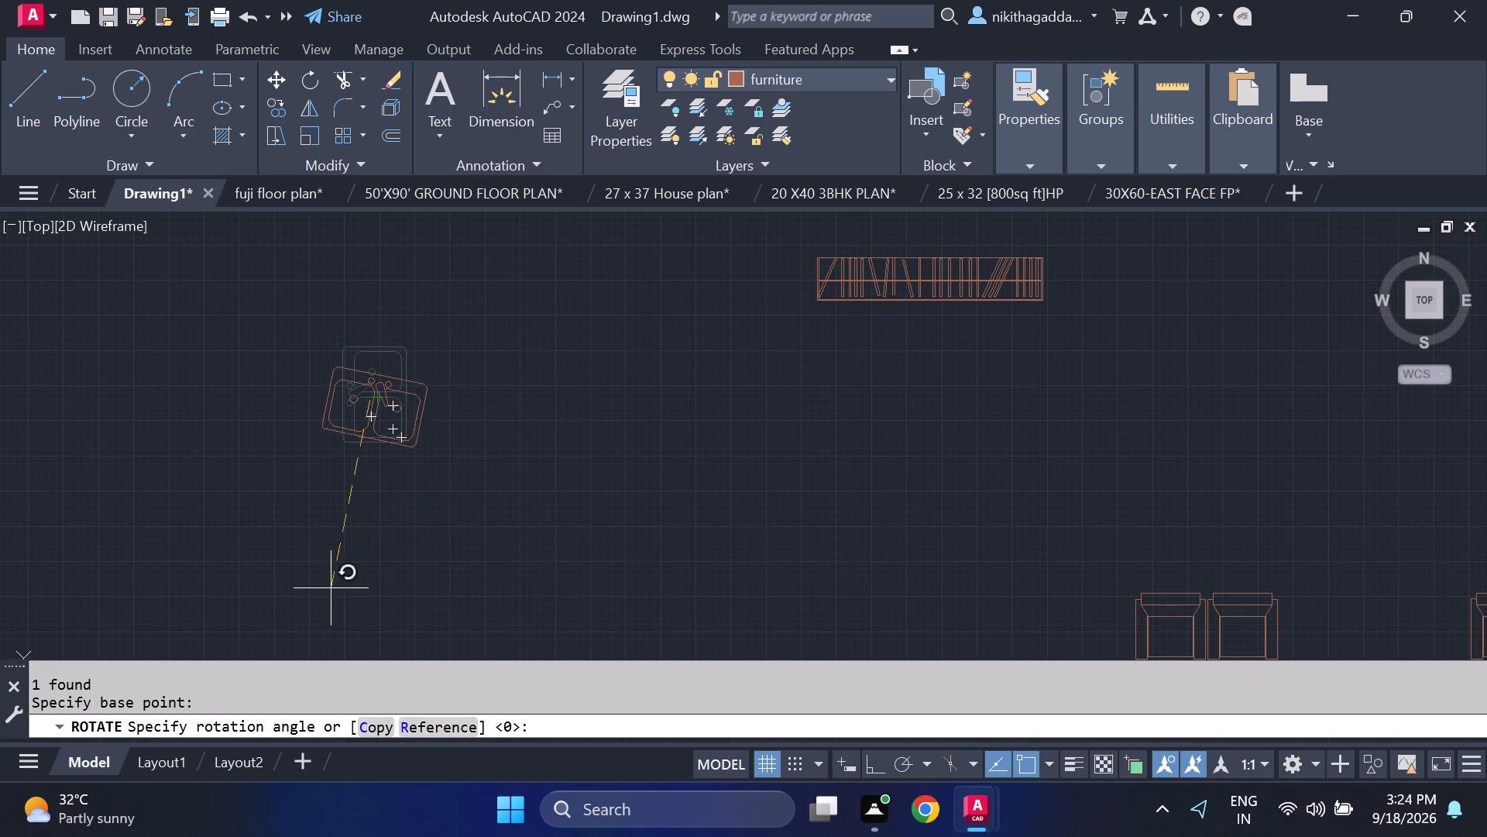
key(F8)
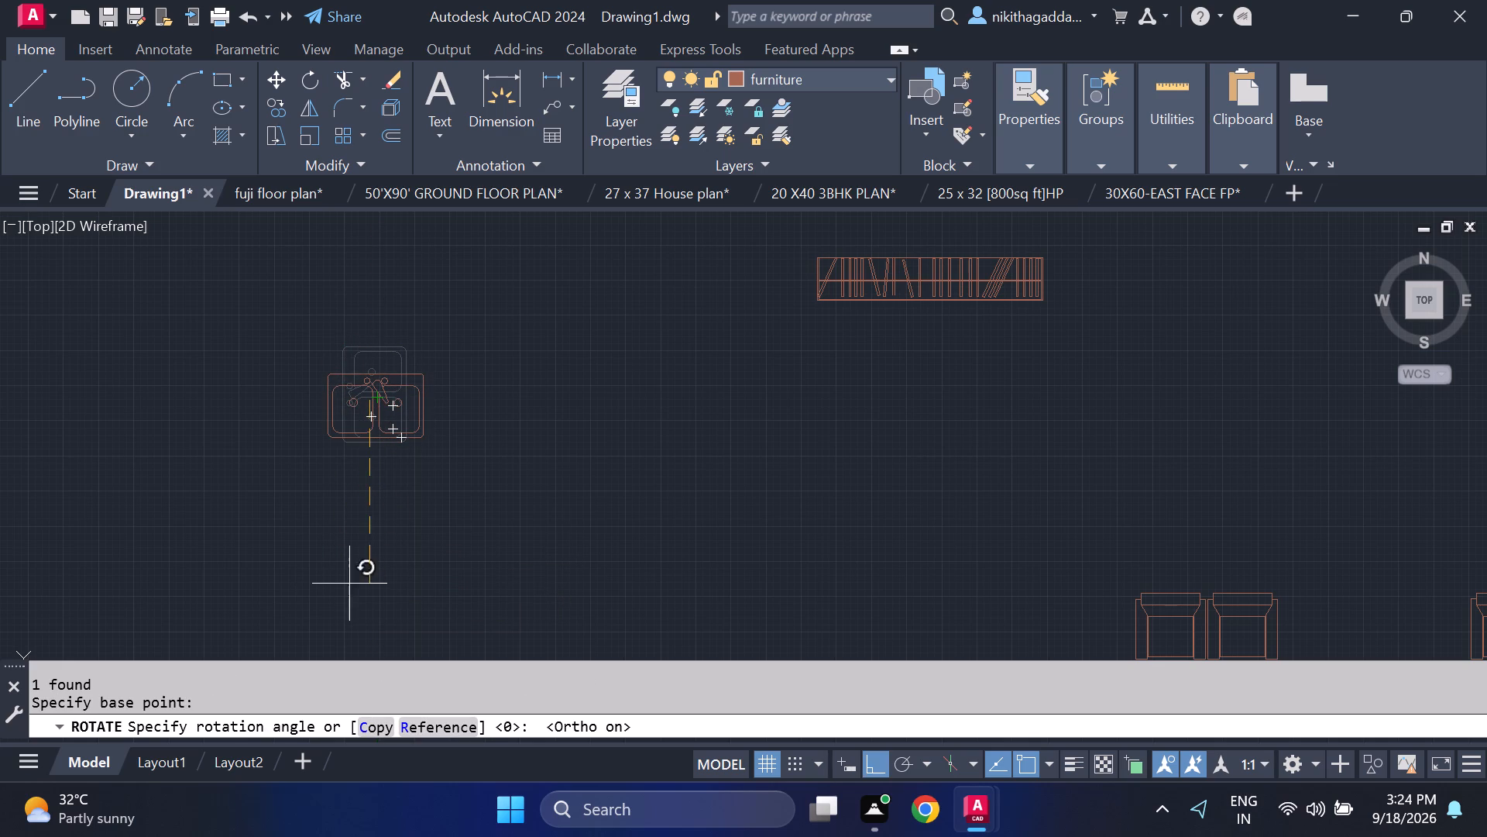
click(364, 575)
Move the double-bowl sink by the middle of its tap-side edge into the kitchen, just below the north wall.
drag(498, 338, 452, 364)
click(66, 502)
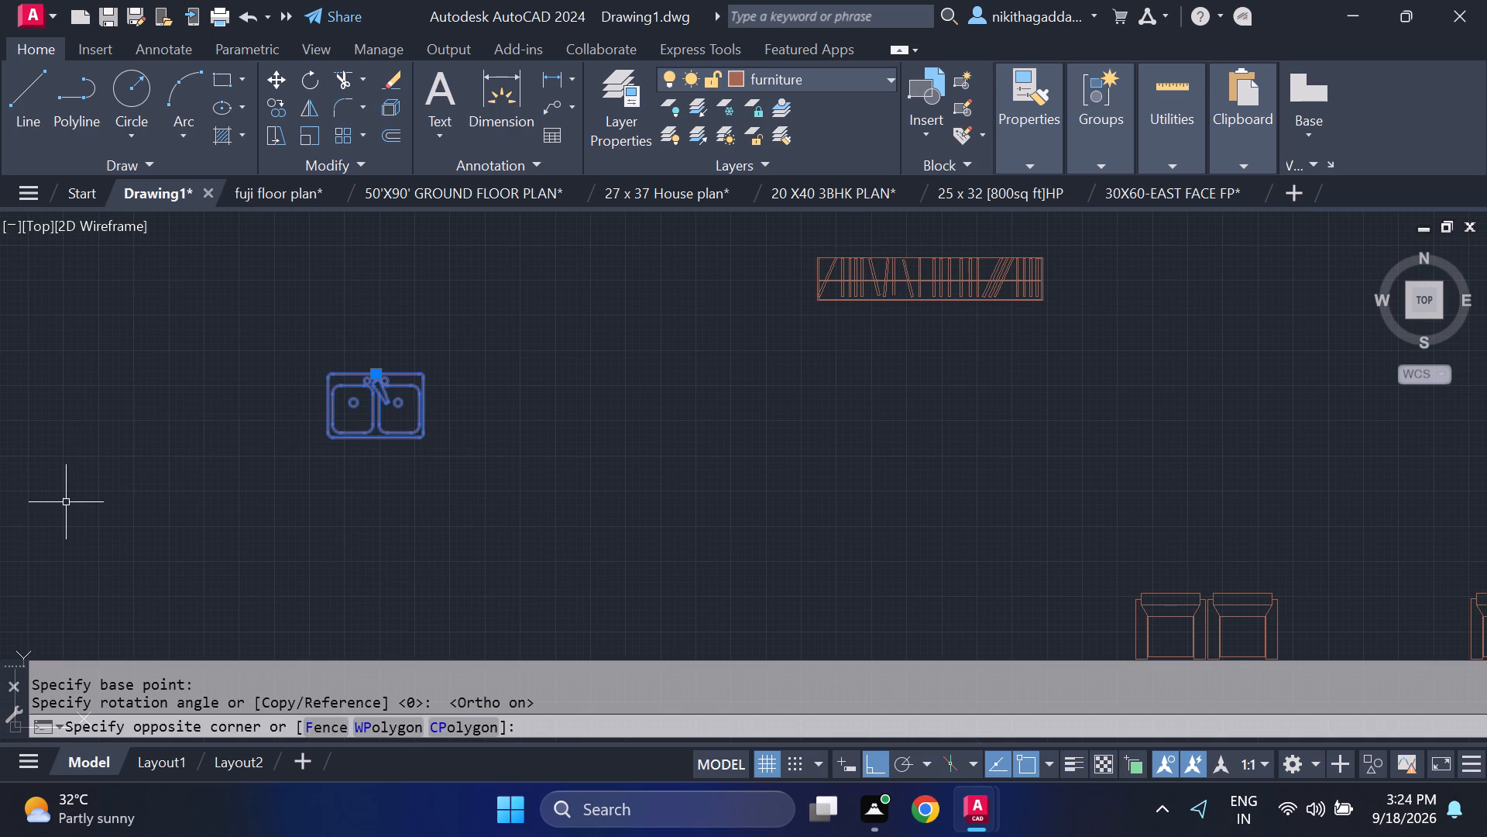
key(m)
key(Return)
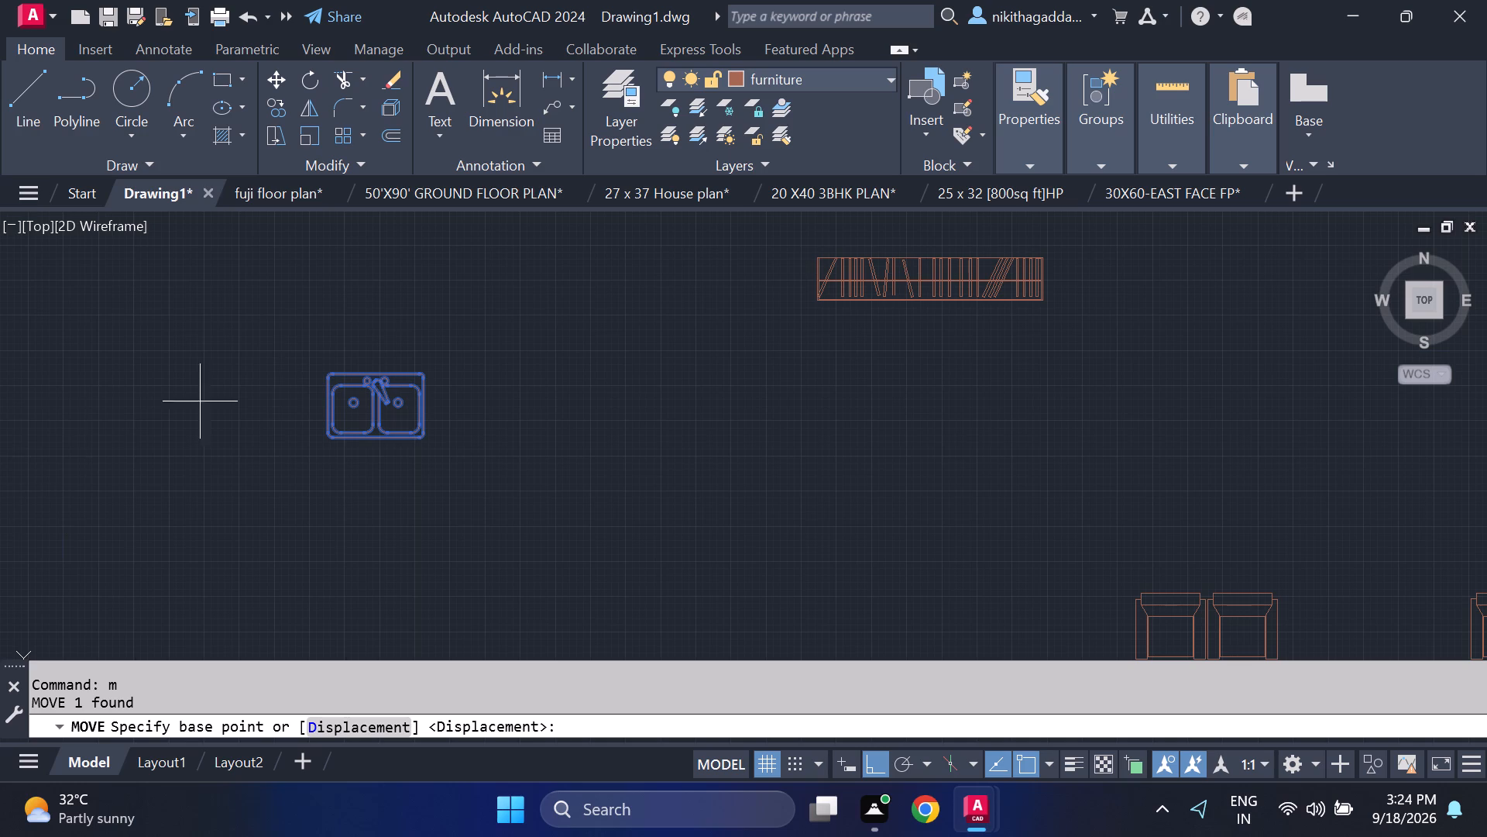
click(381, 367)
scroll(922, 384, down, 2)
middle_drag(922, 385, 318, 411)
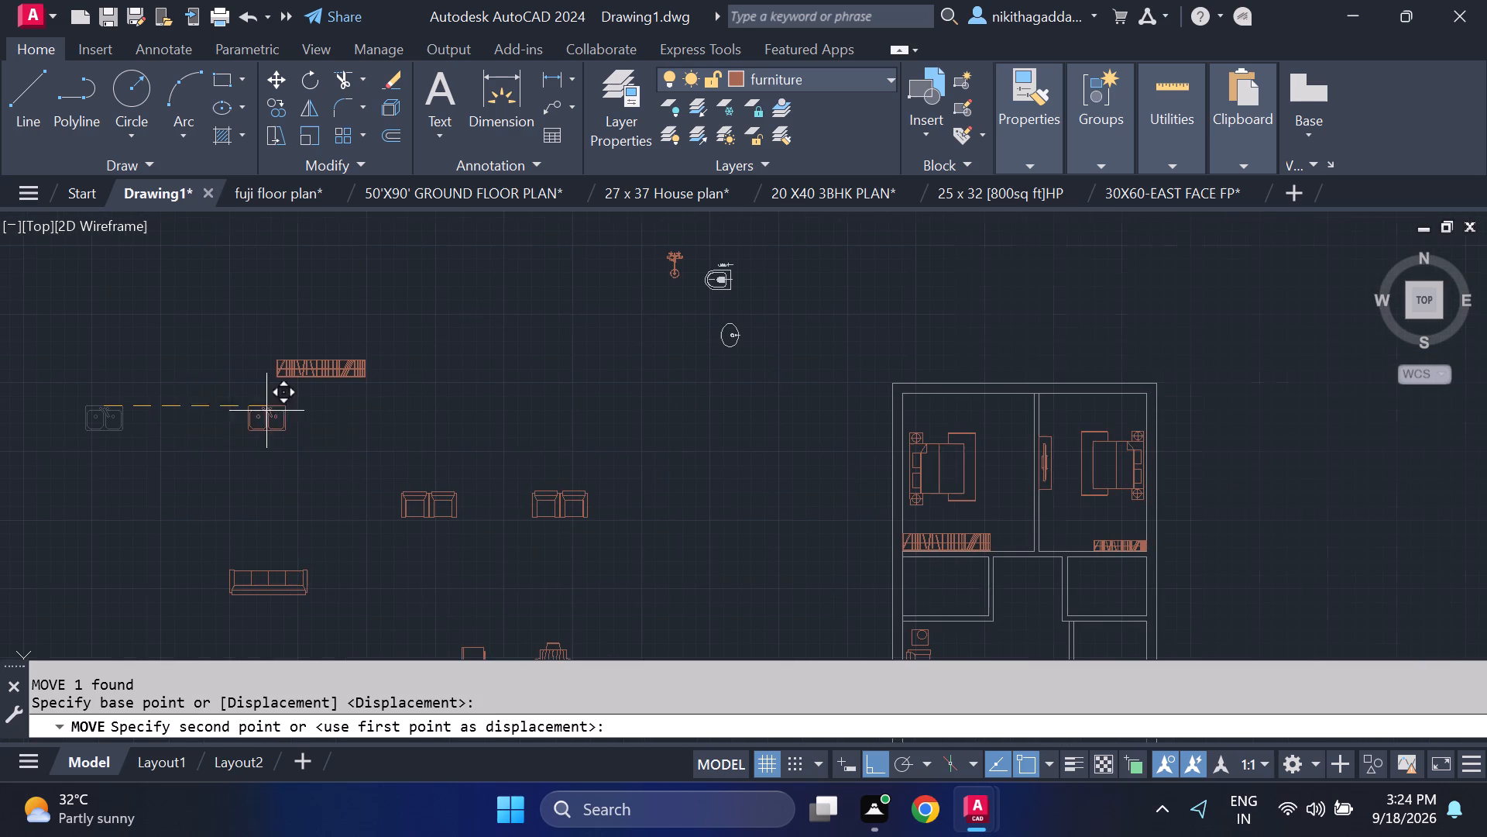
key(F8)
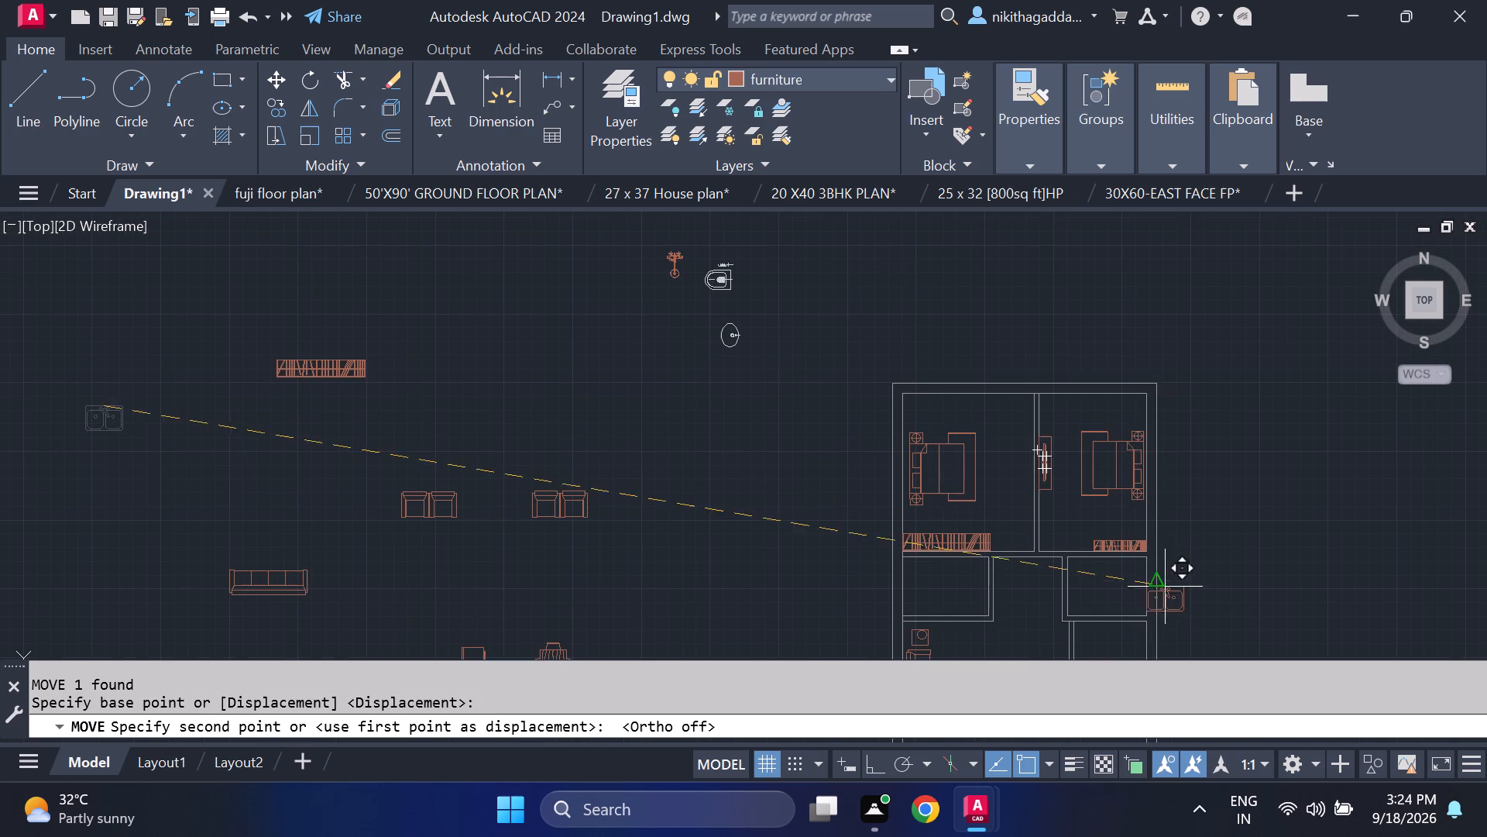
middle_drag(1114, 563, 1053, 475)
scroll(1064, 528, up, 2)
middle_drag(1039, 549, 1030, 542)
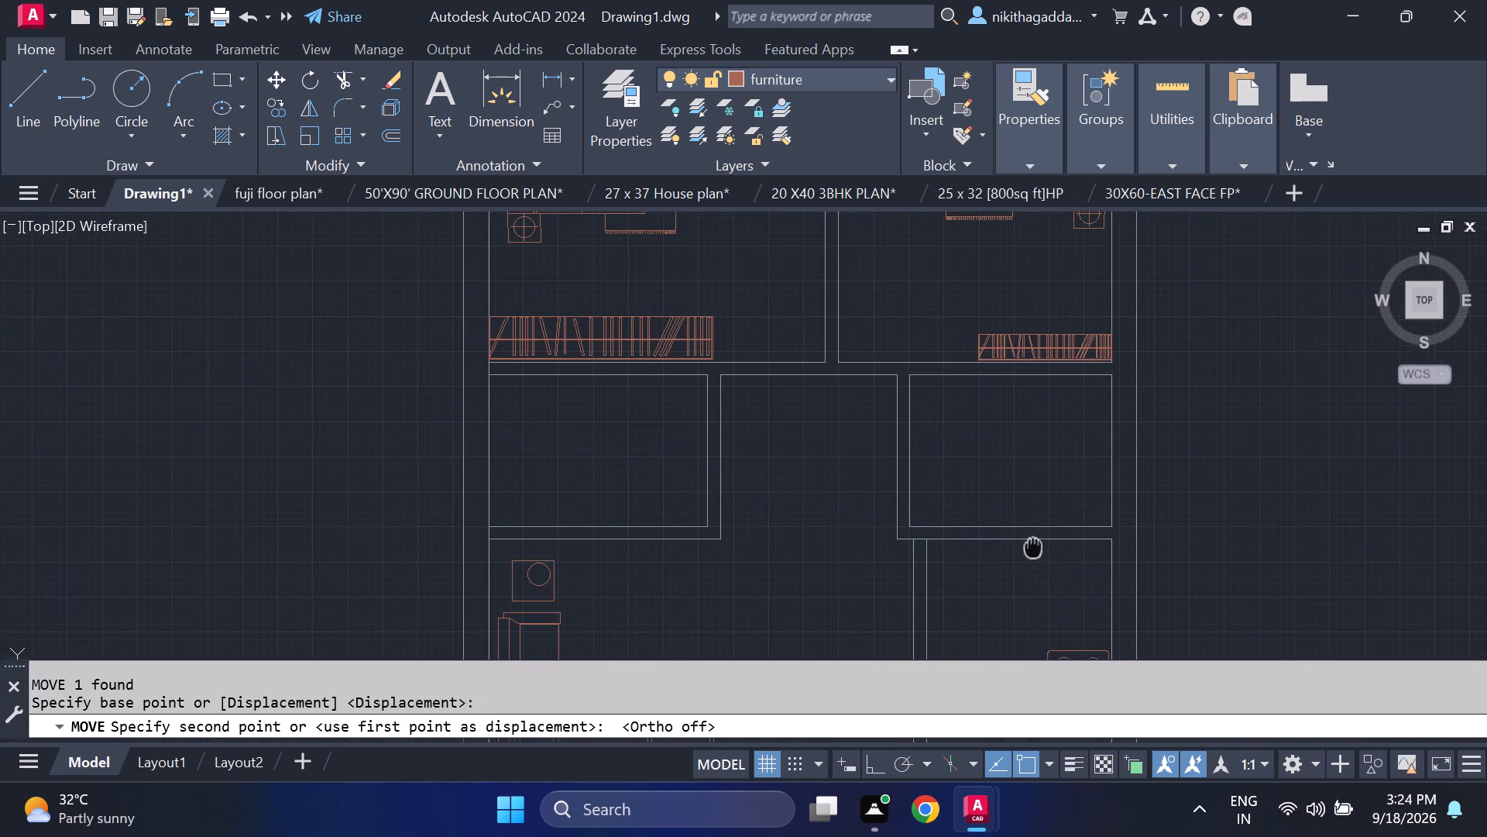
middle_drag(1030, 542, 1004, 456)
scroll(1015, 470, up, 1)
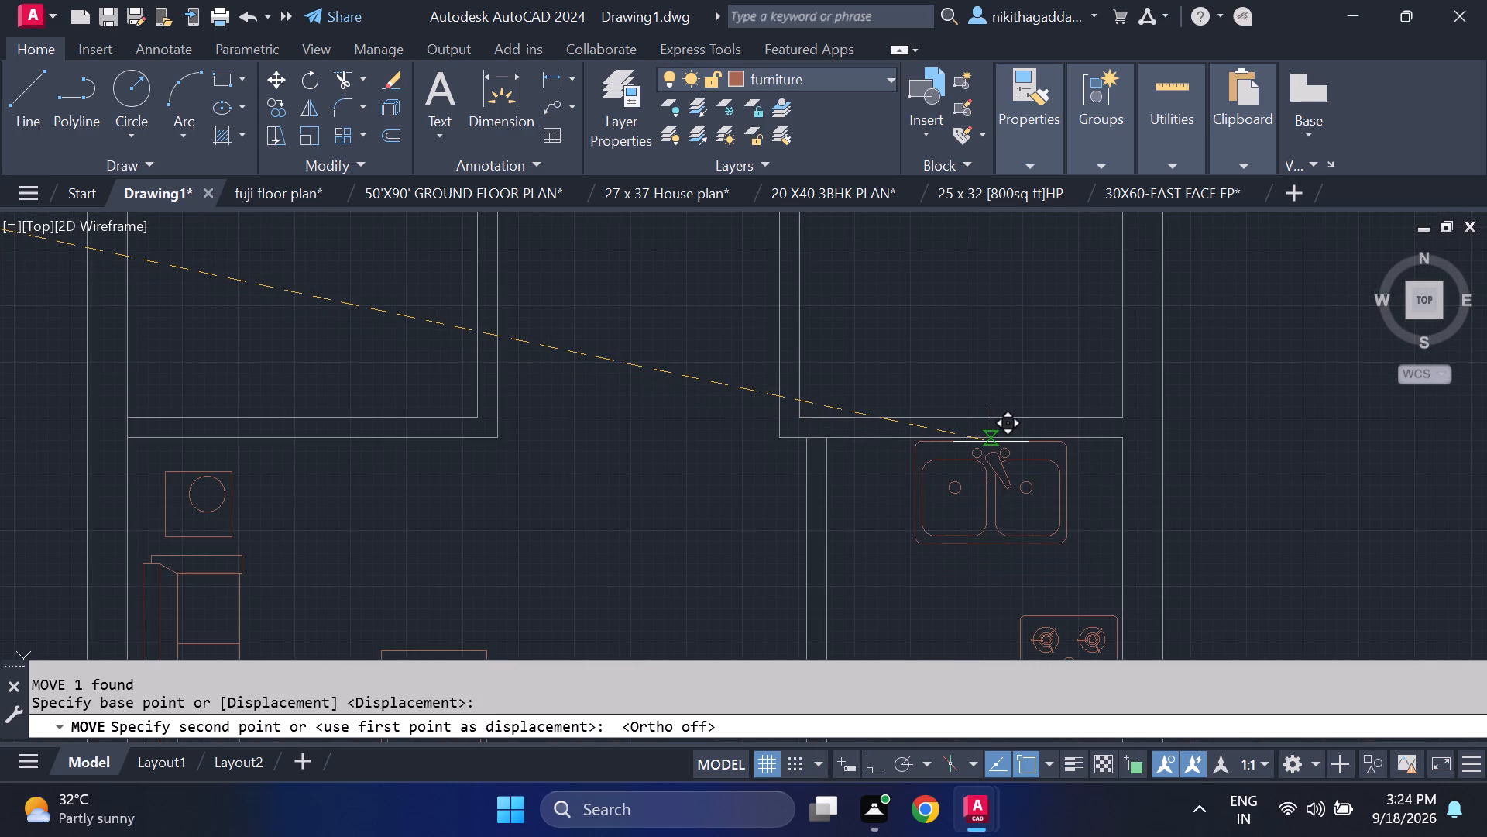
scroll(991, 452, up, 2)
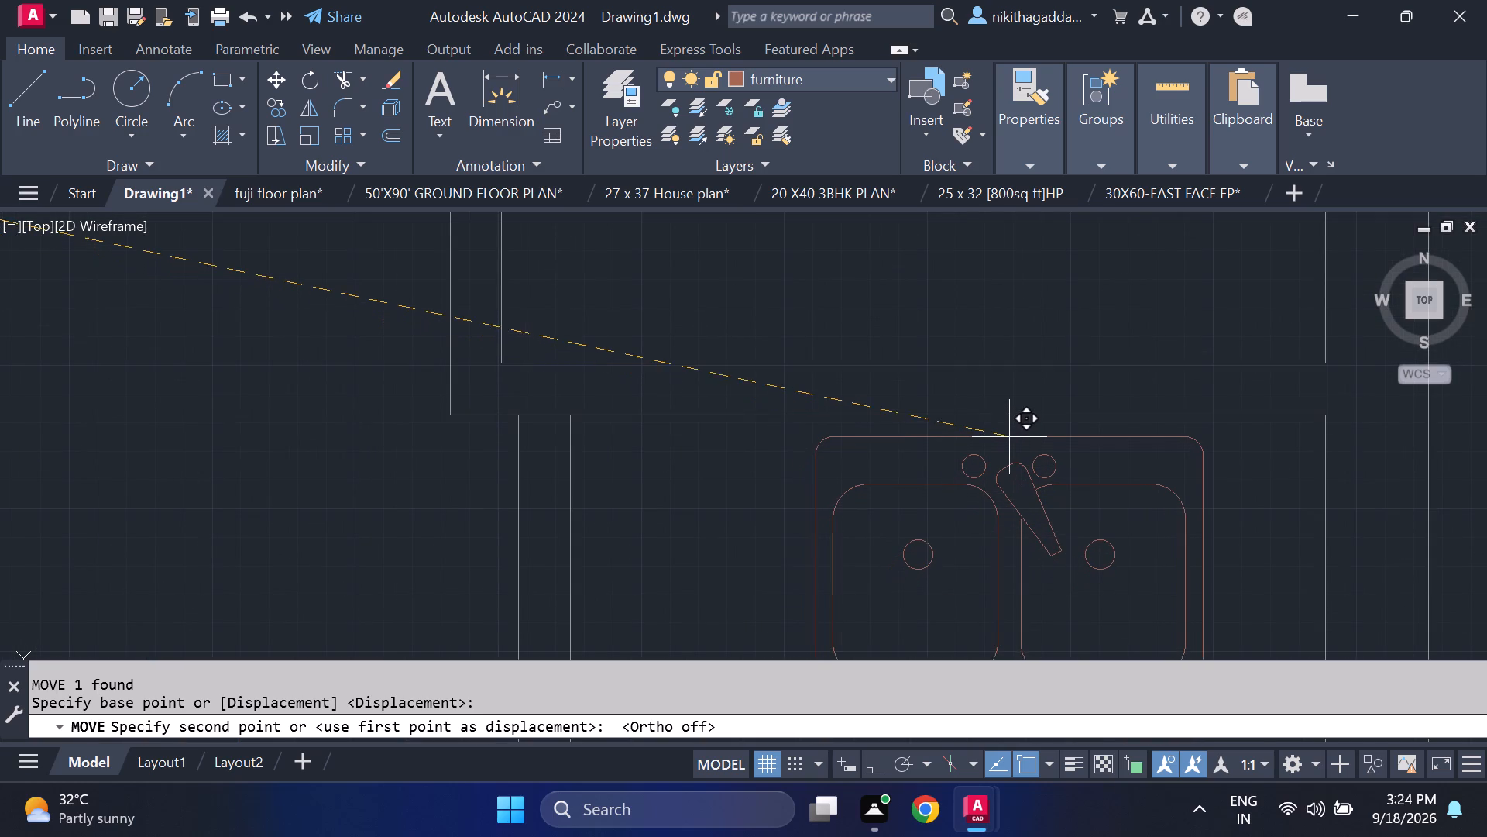
click(1013, 430)
Scale the kitchen sink down slightly by eye, using the middle of its tap-side edge as base point.
scroll(1030, 446, down, 3)
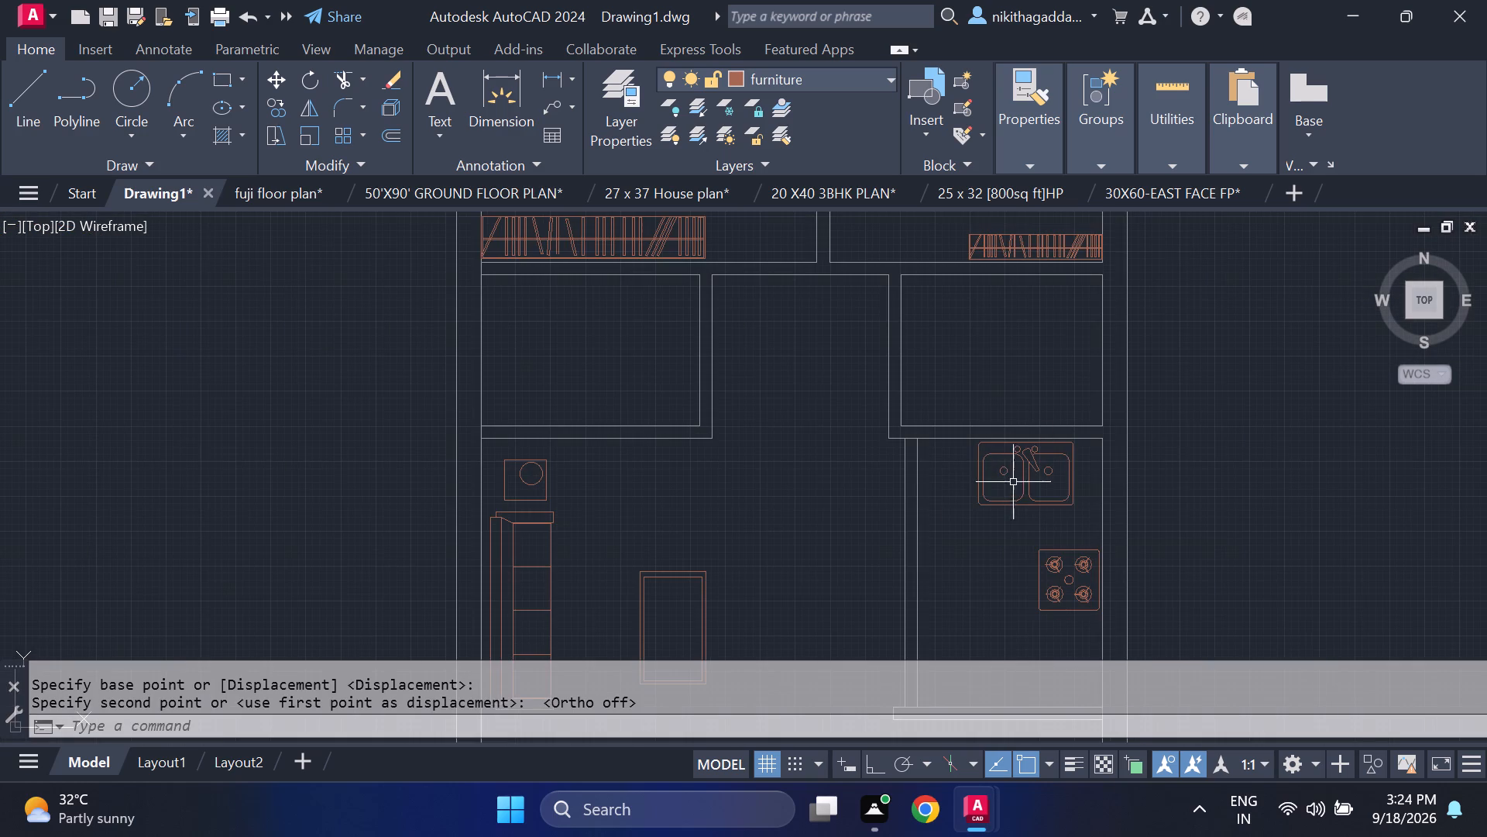
middle_drag(1035, 522, 1009, 405)
middle_drag(1009, 402, 1011, 392)
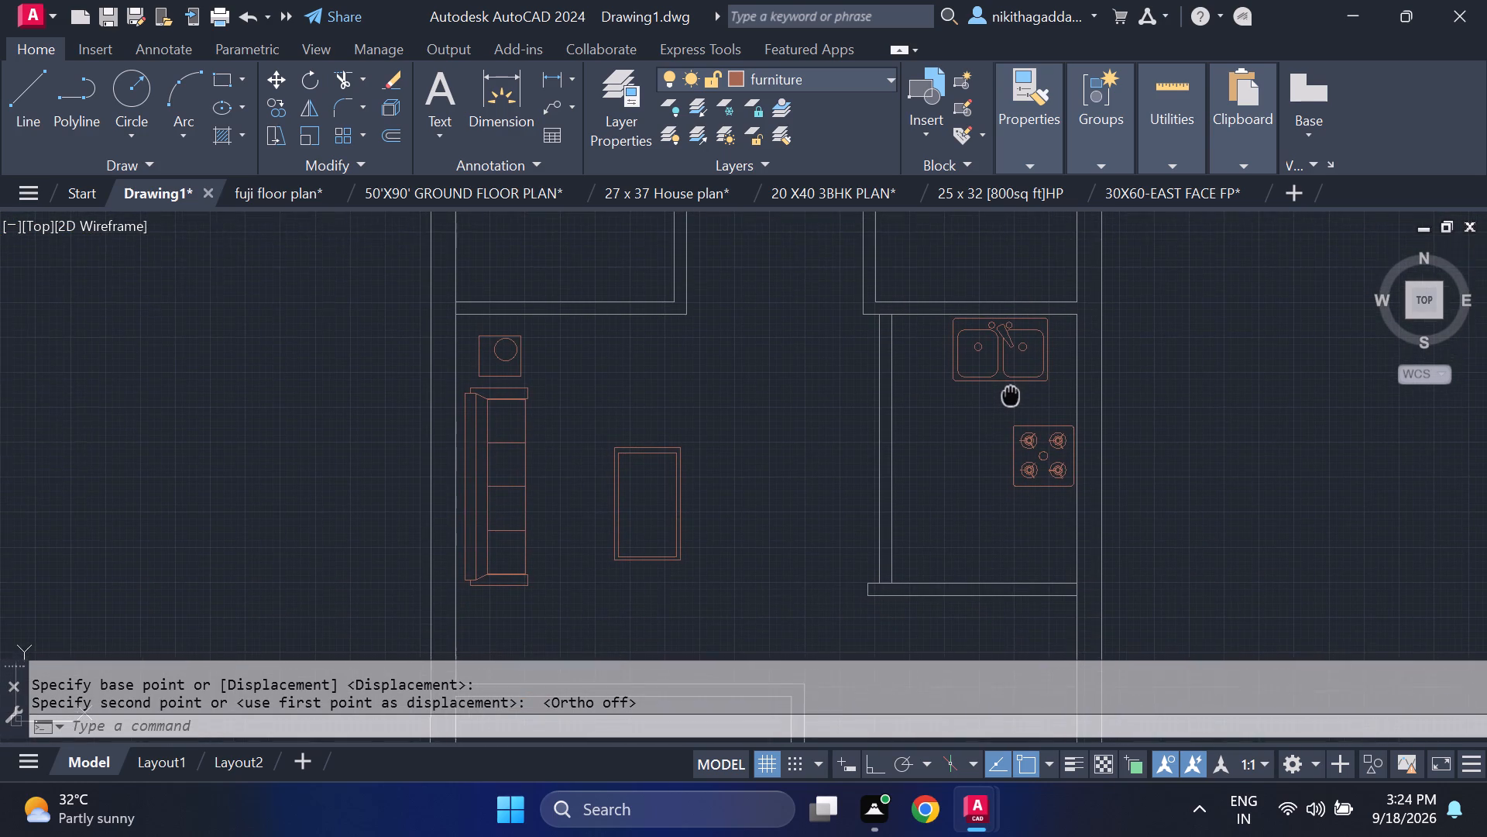
middle_drag(1011, 392, 1011, 391)
scroll(1050, 351, up, 1)
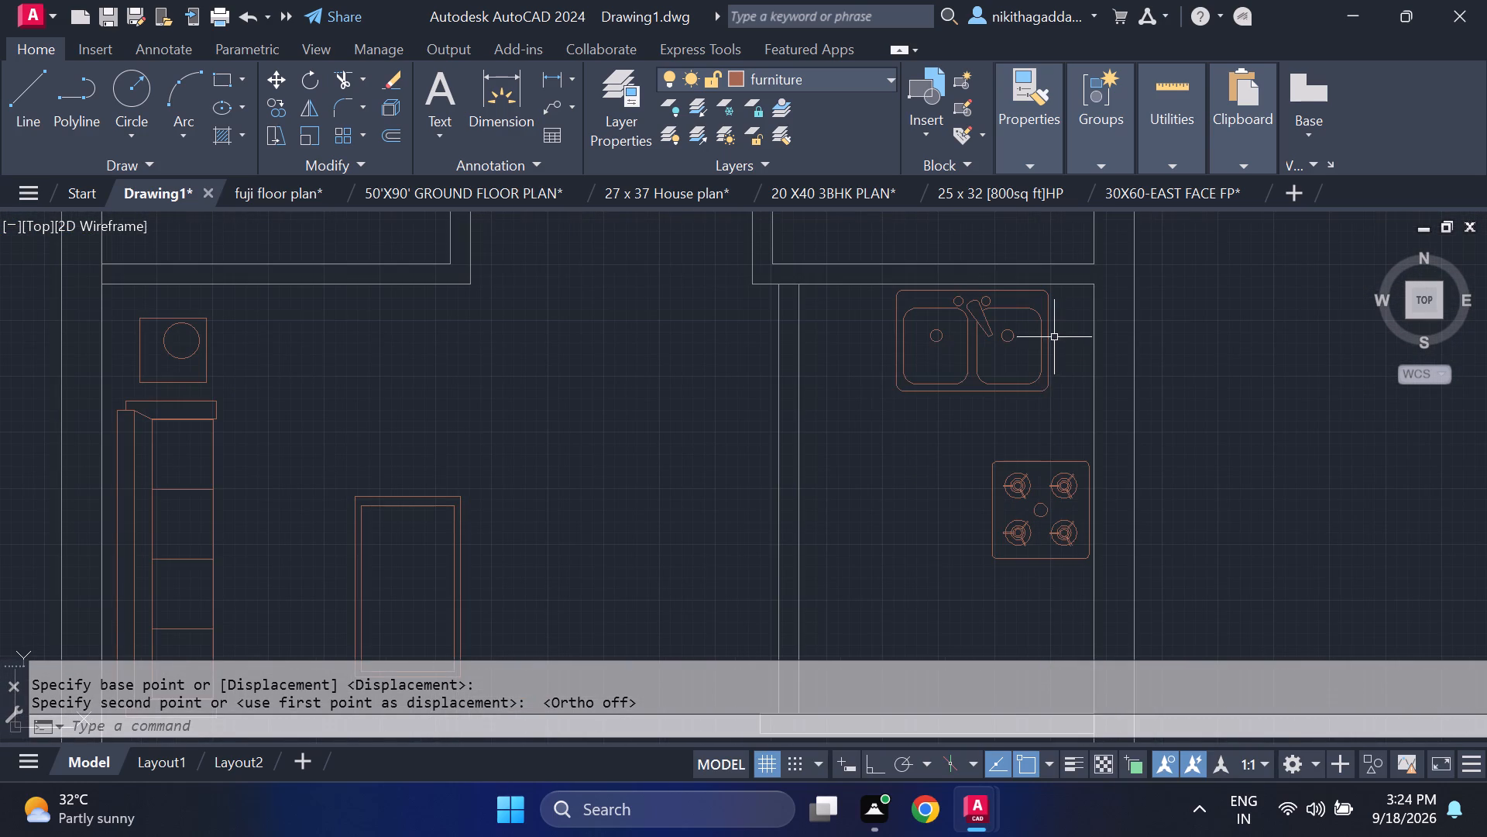
click(1054, 337)
click(874, 409)
text(scale)
key(Return)
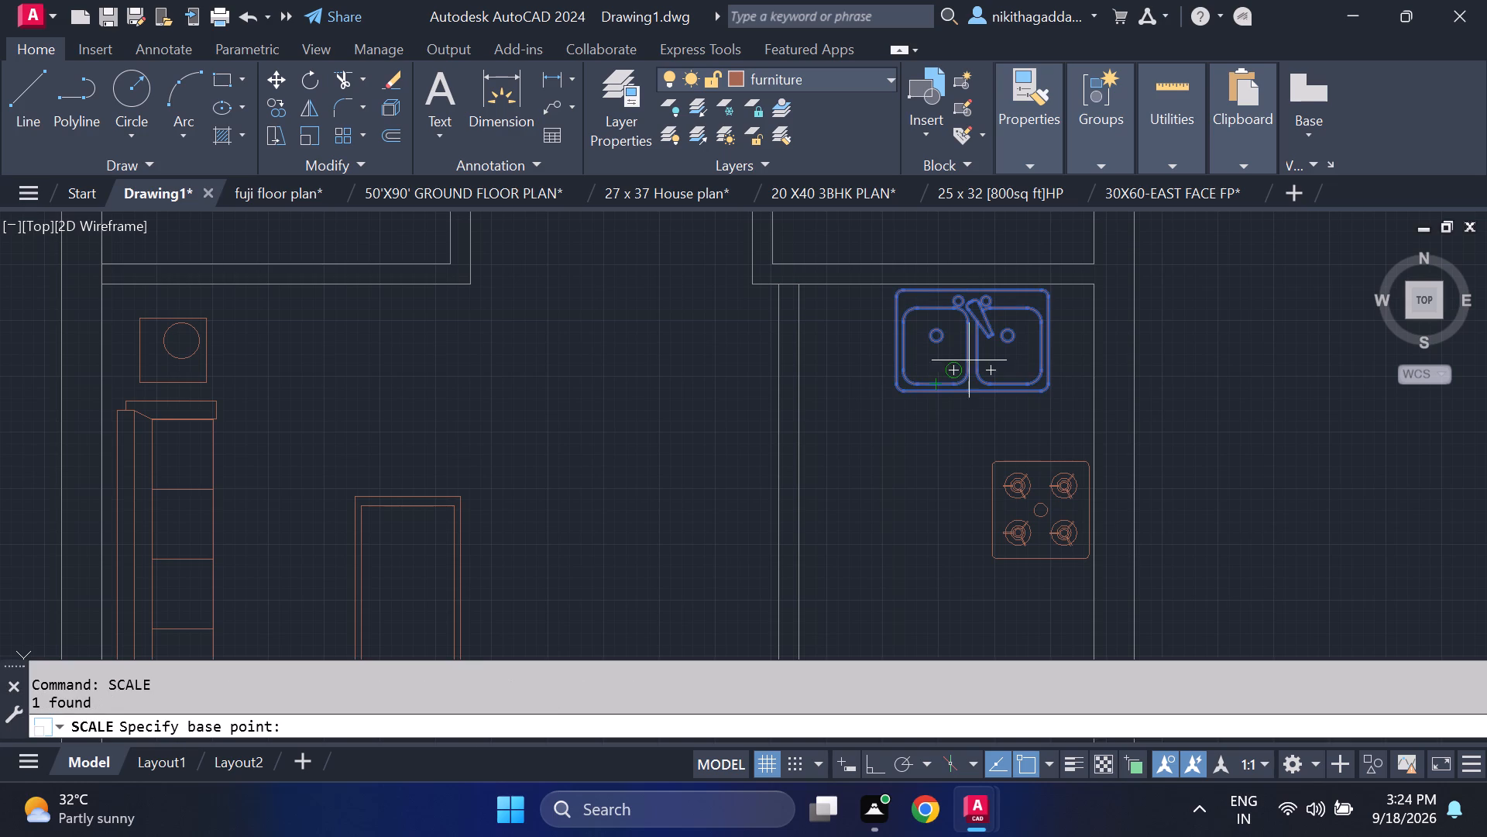
scroll(974, 289, up, 1)
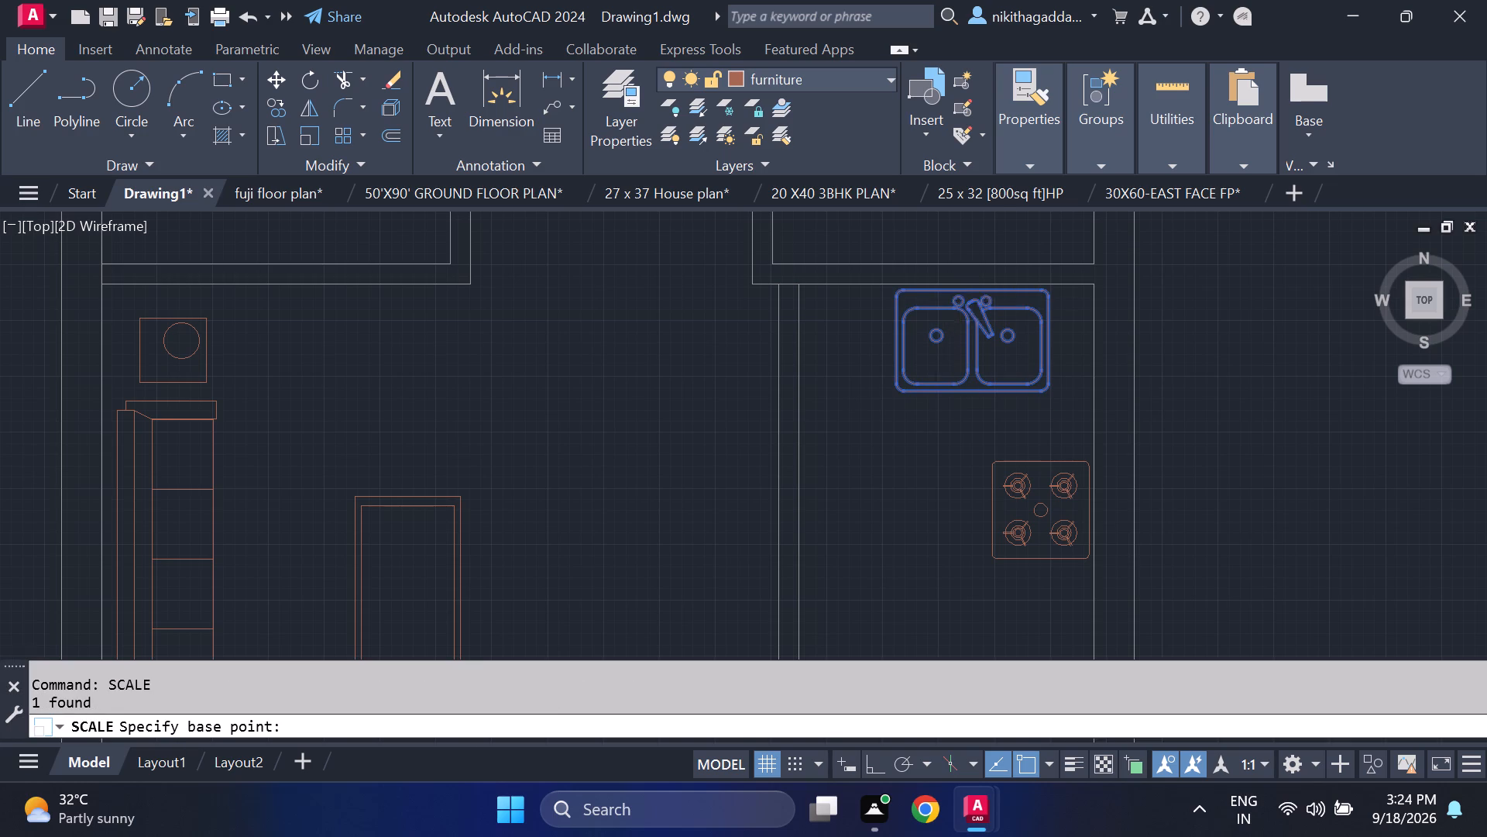
scroll(974, 289, up, 1)
click(974, 293)
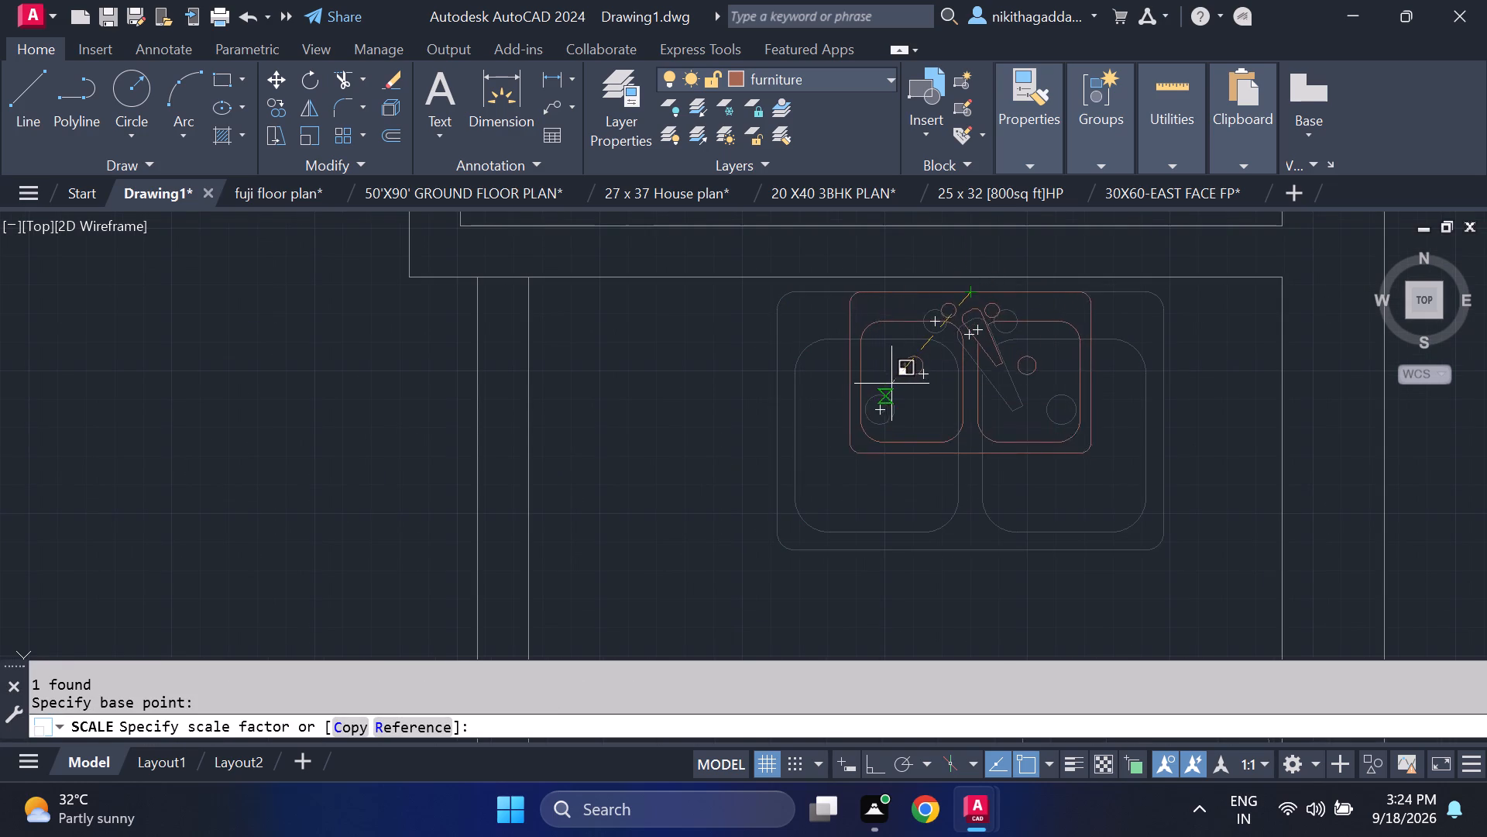
click(852, 407)
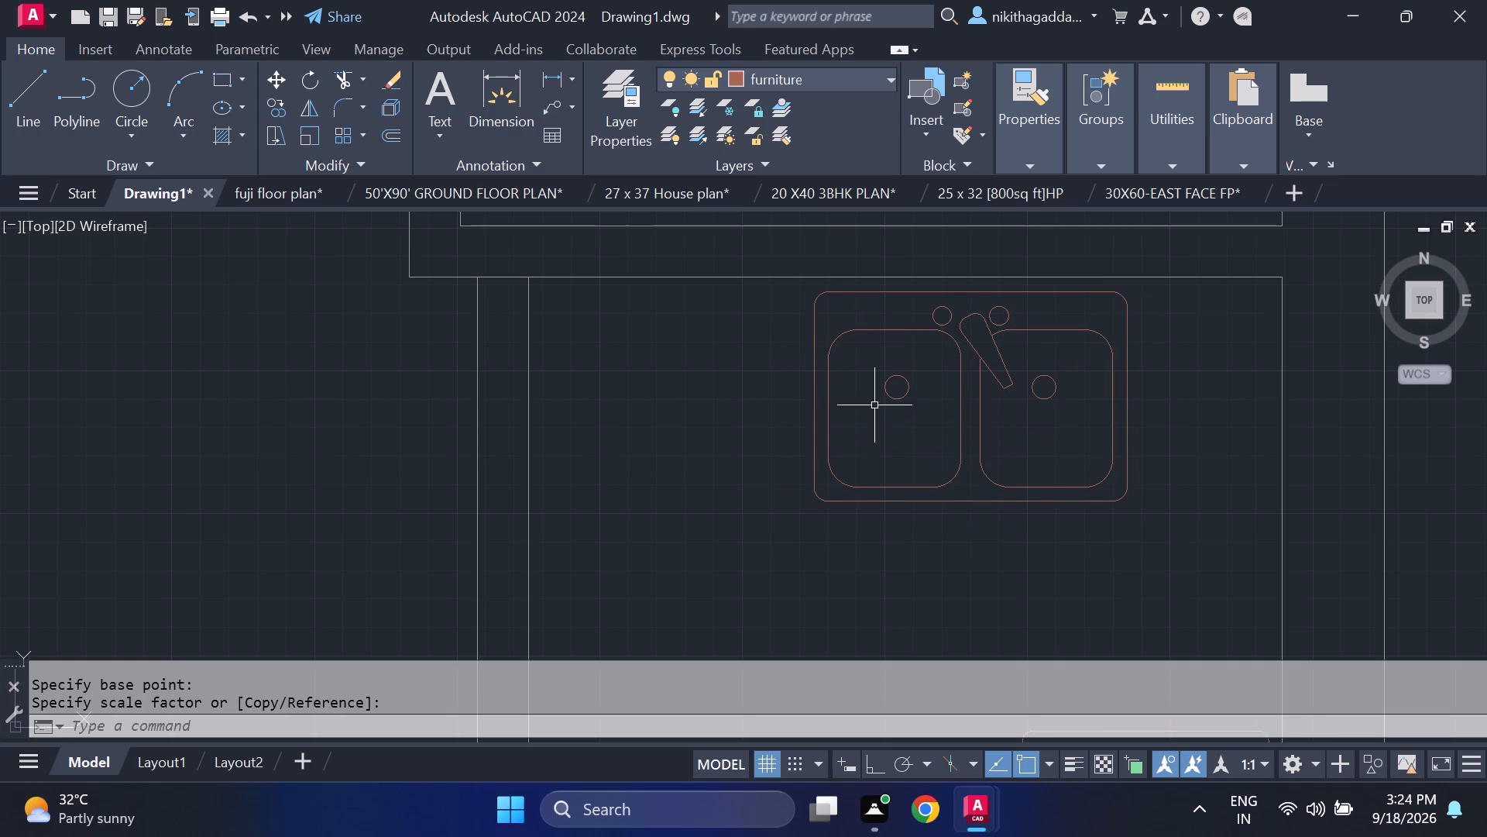
Move the fridge by its handle's outer midpoint onto the east wall's inner face, between the stove and the kitchen's south partition.
scroll(898, 392, down, 3)
scroll(541, 498, down, 1)
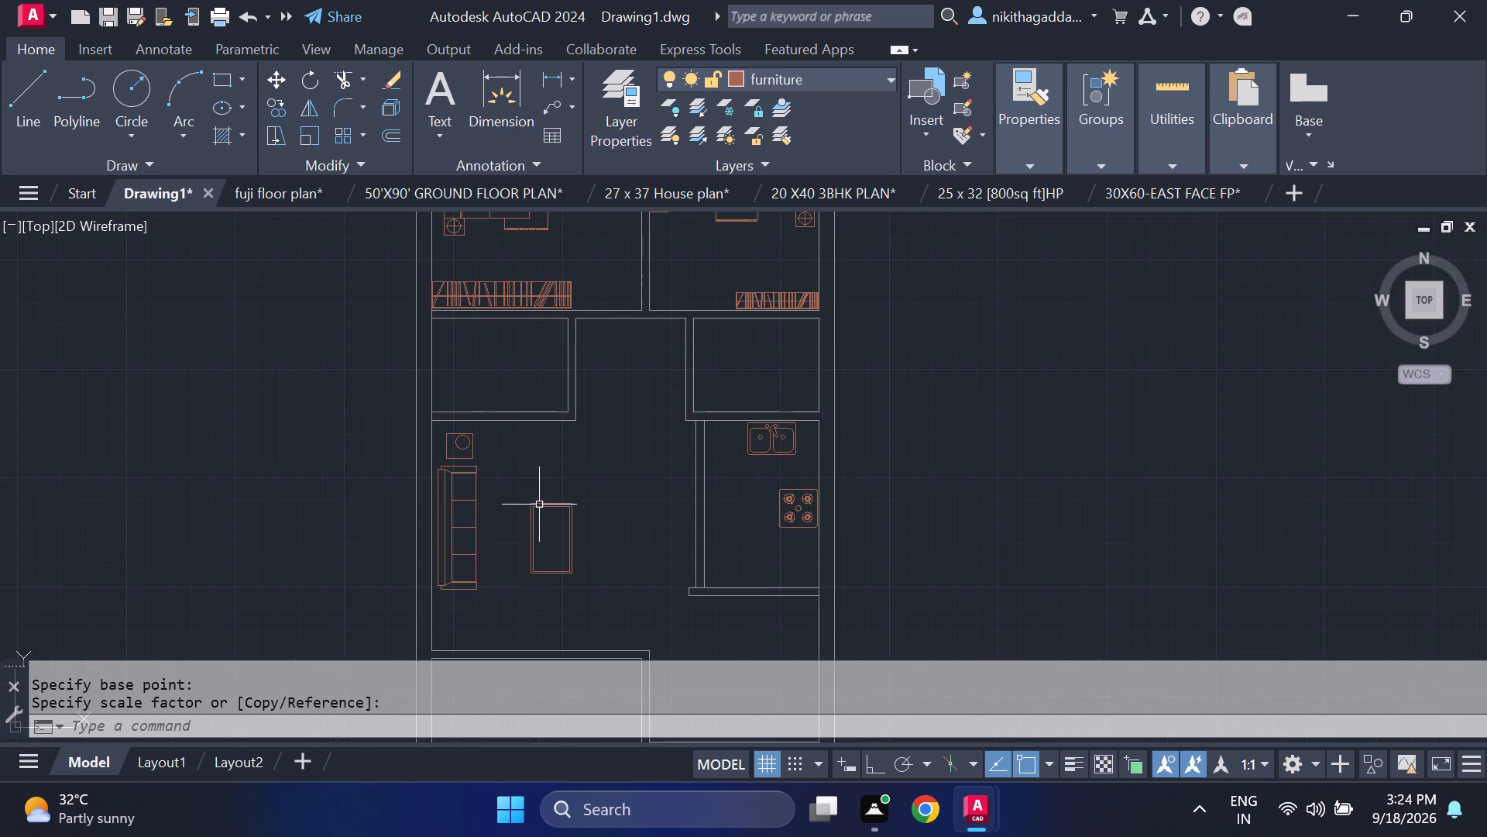
scroll(309, 542, down, 1)
middle_drag(305, 535, 864, 487)
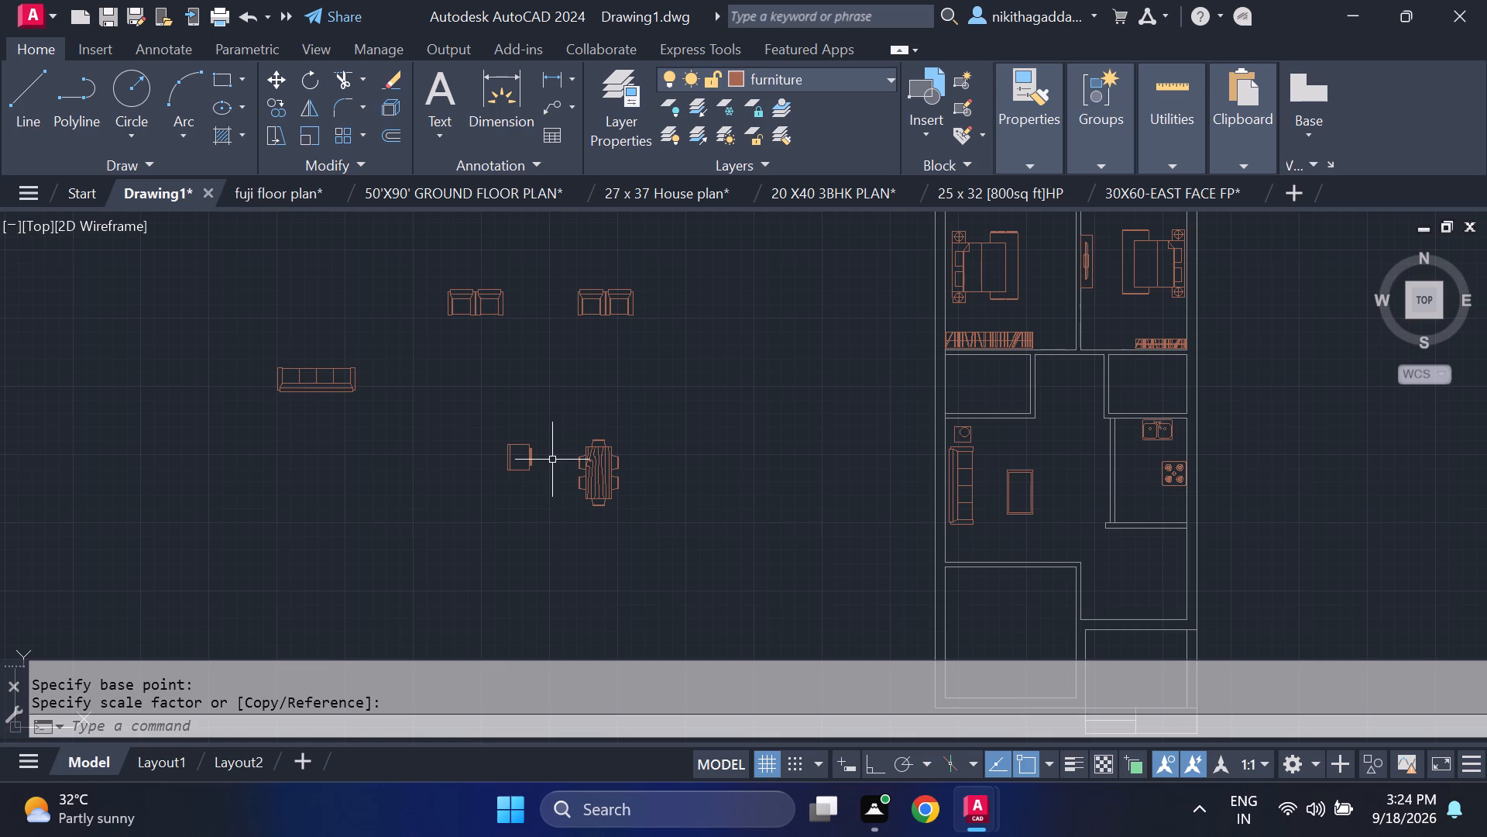
scroll(558, 498, up, 2)
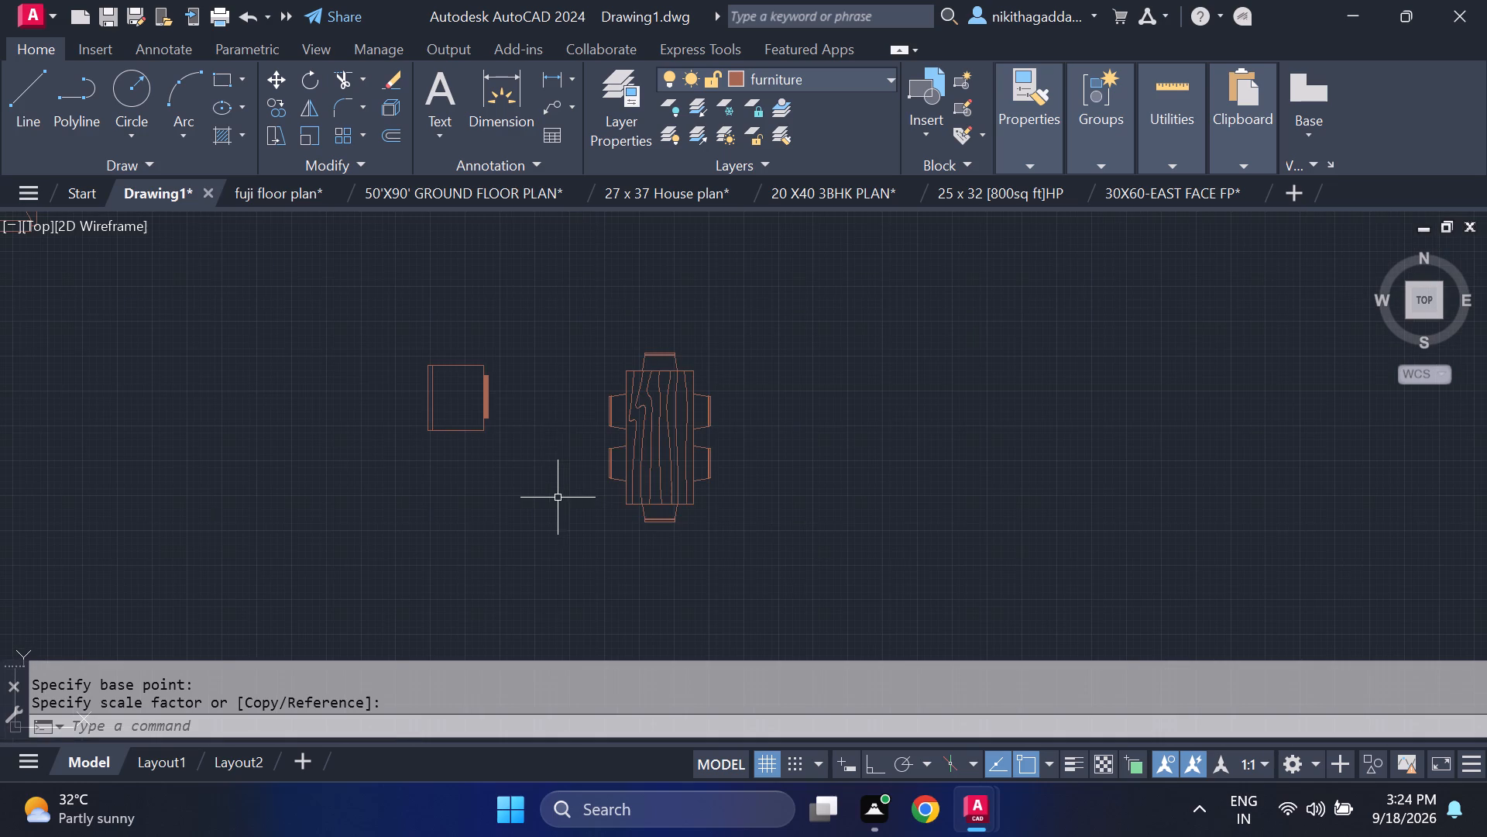
scroll(437, 409, up, 2)
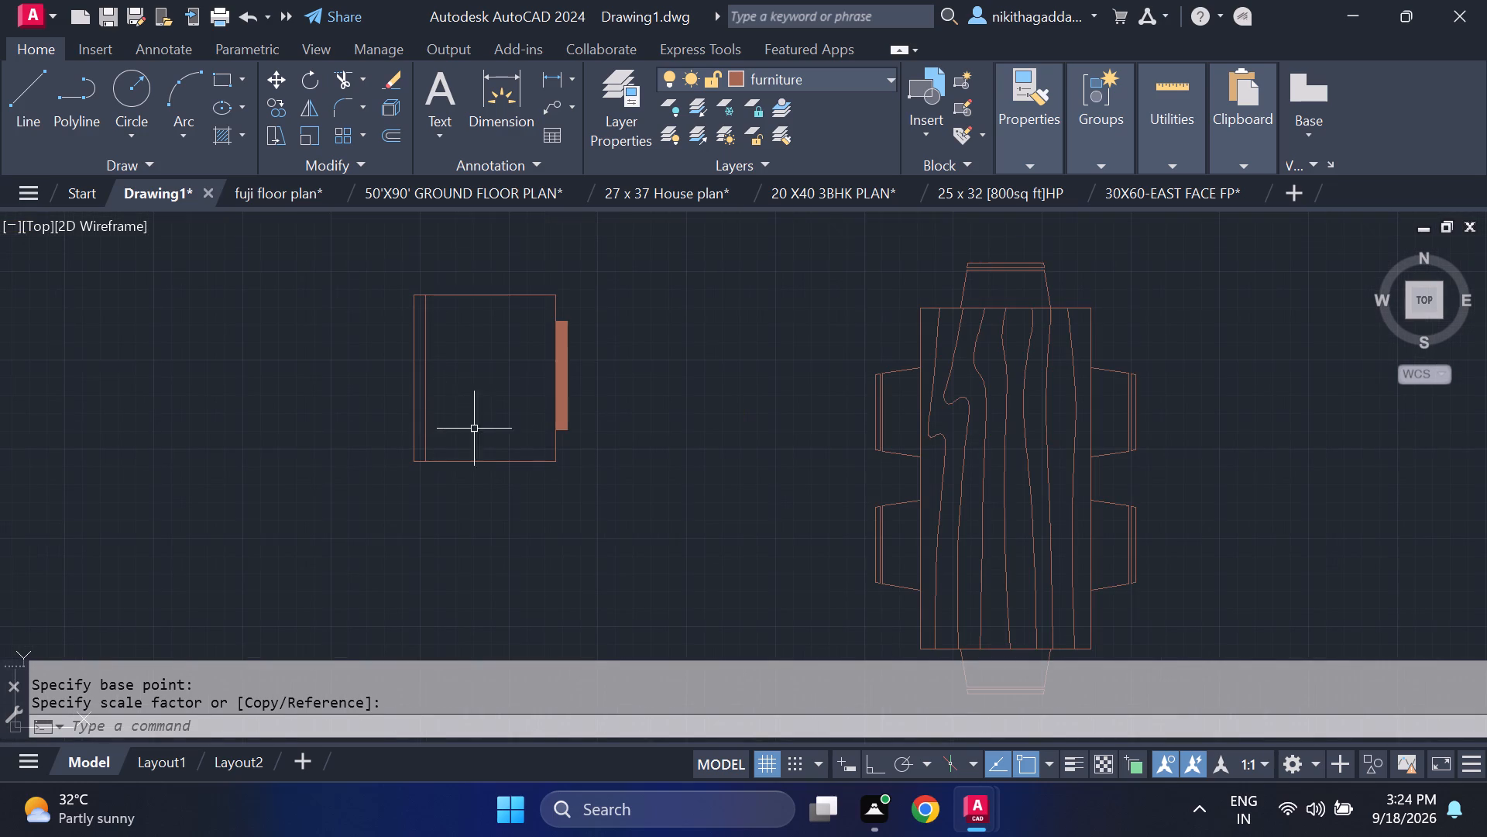
drag(629, 286, 620, 304)
click(286, 532)
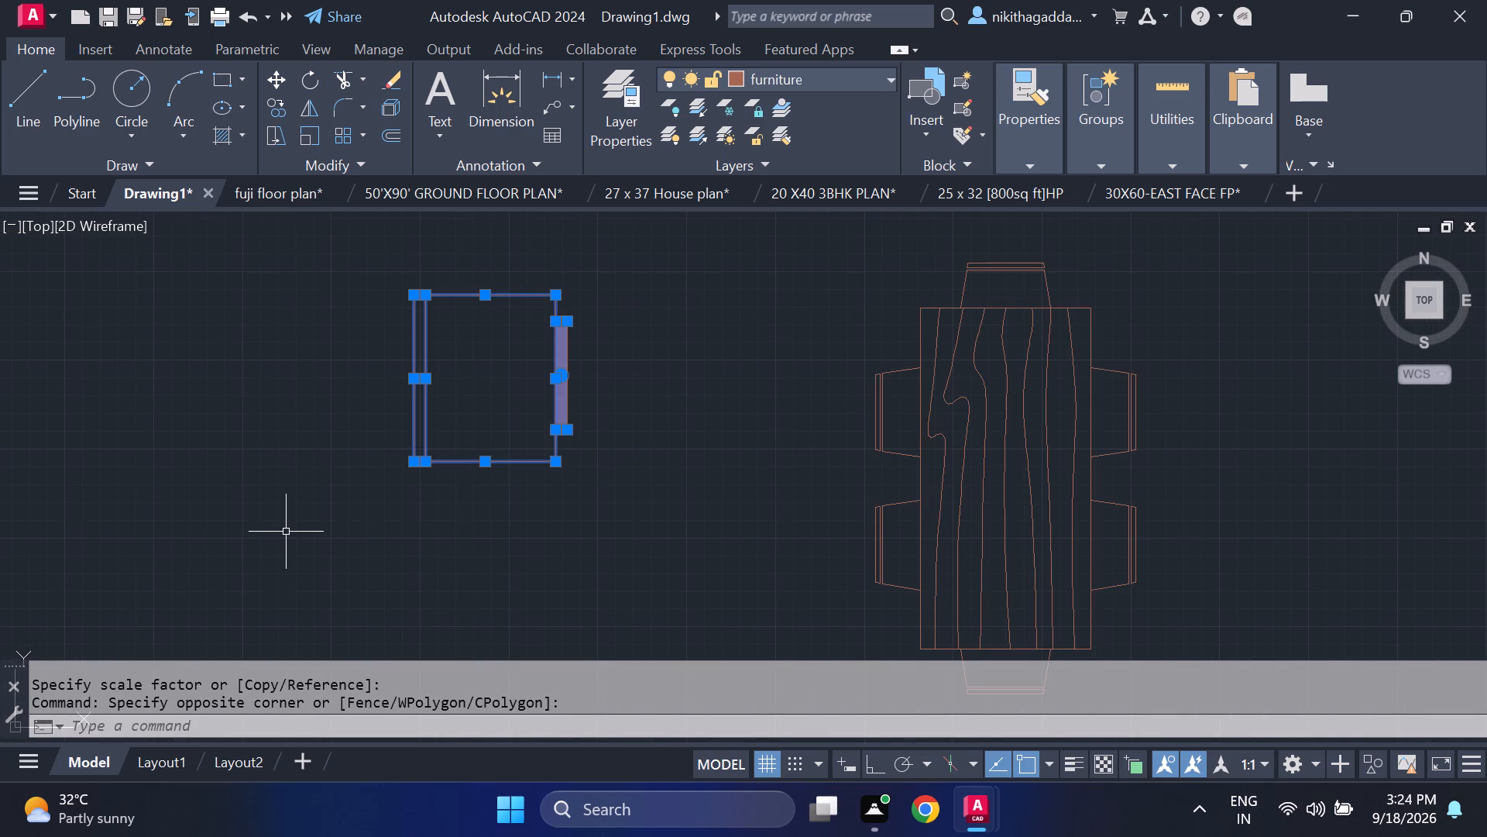
key(m)
key(Return)
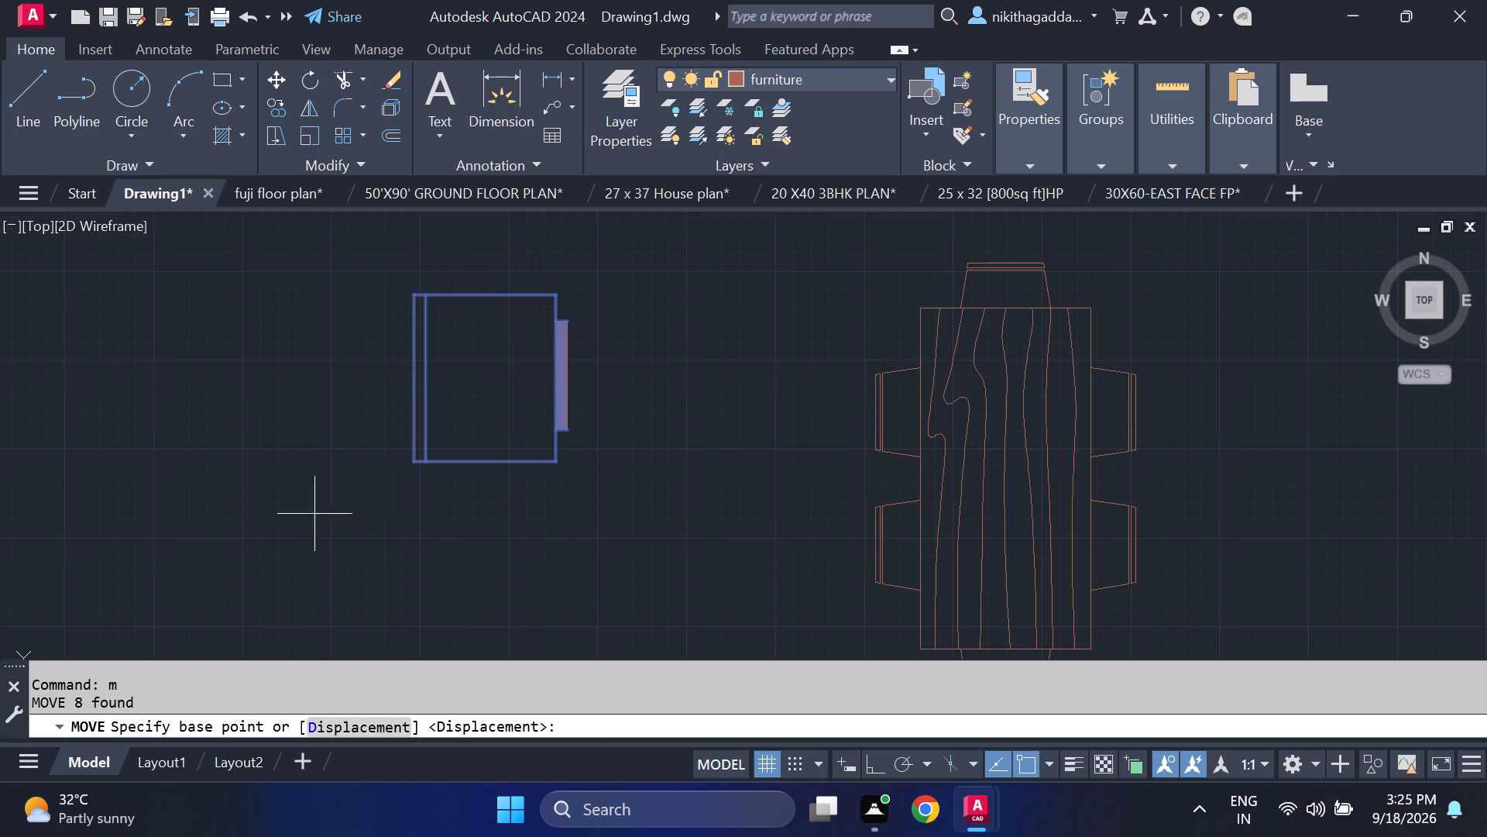
click(568, 377)
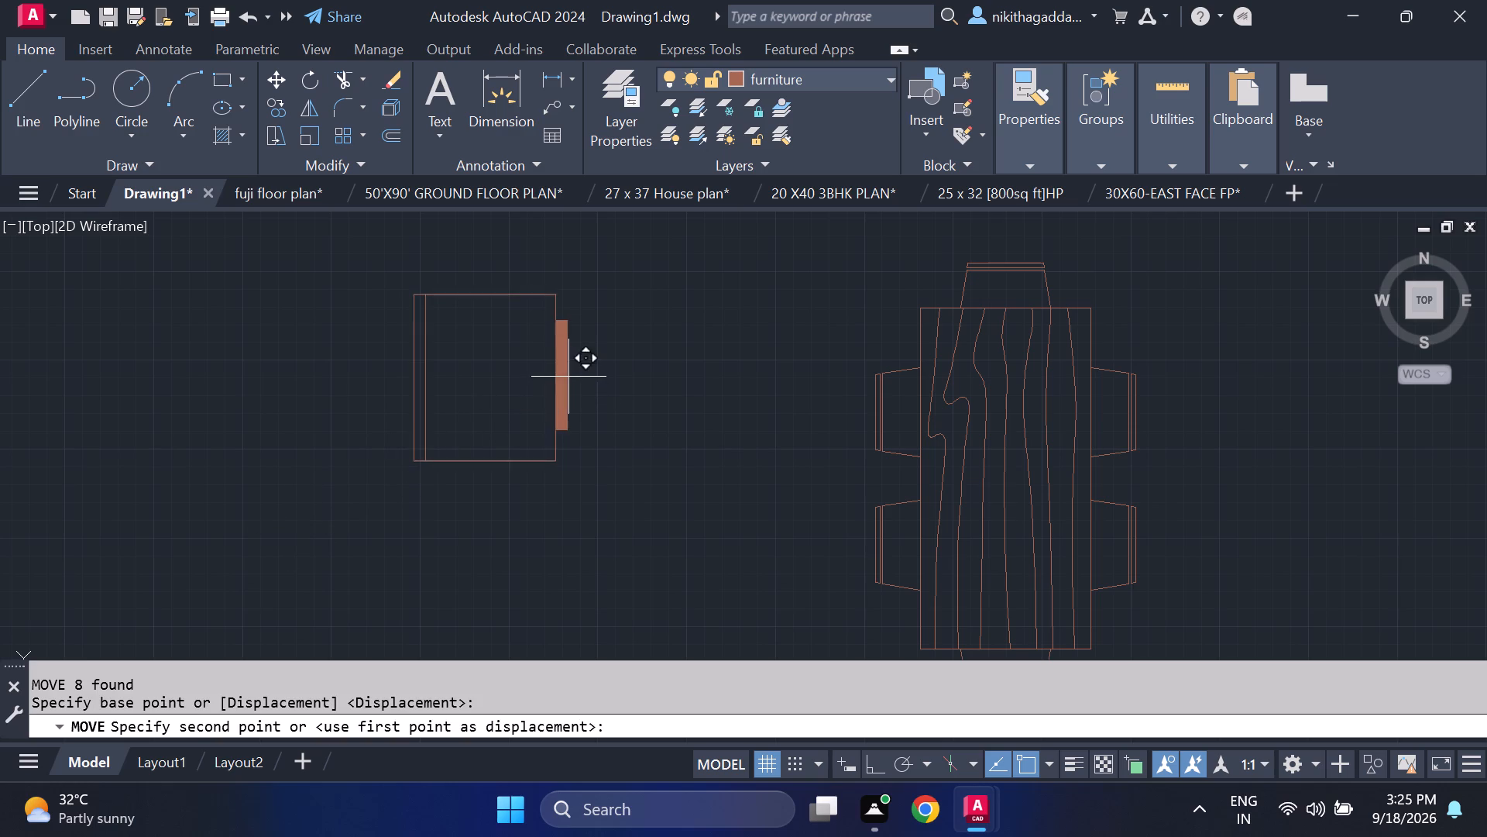
scroll(997, 398, down, 3)
middle_drag(1011, 409, 15, 371)
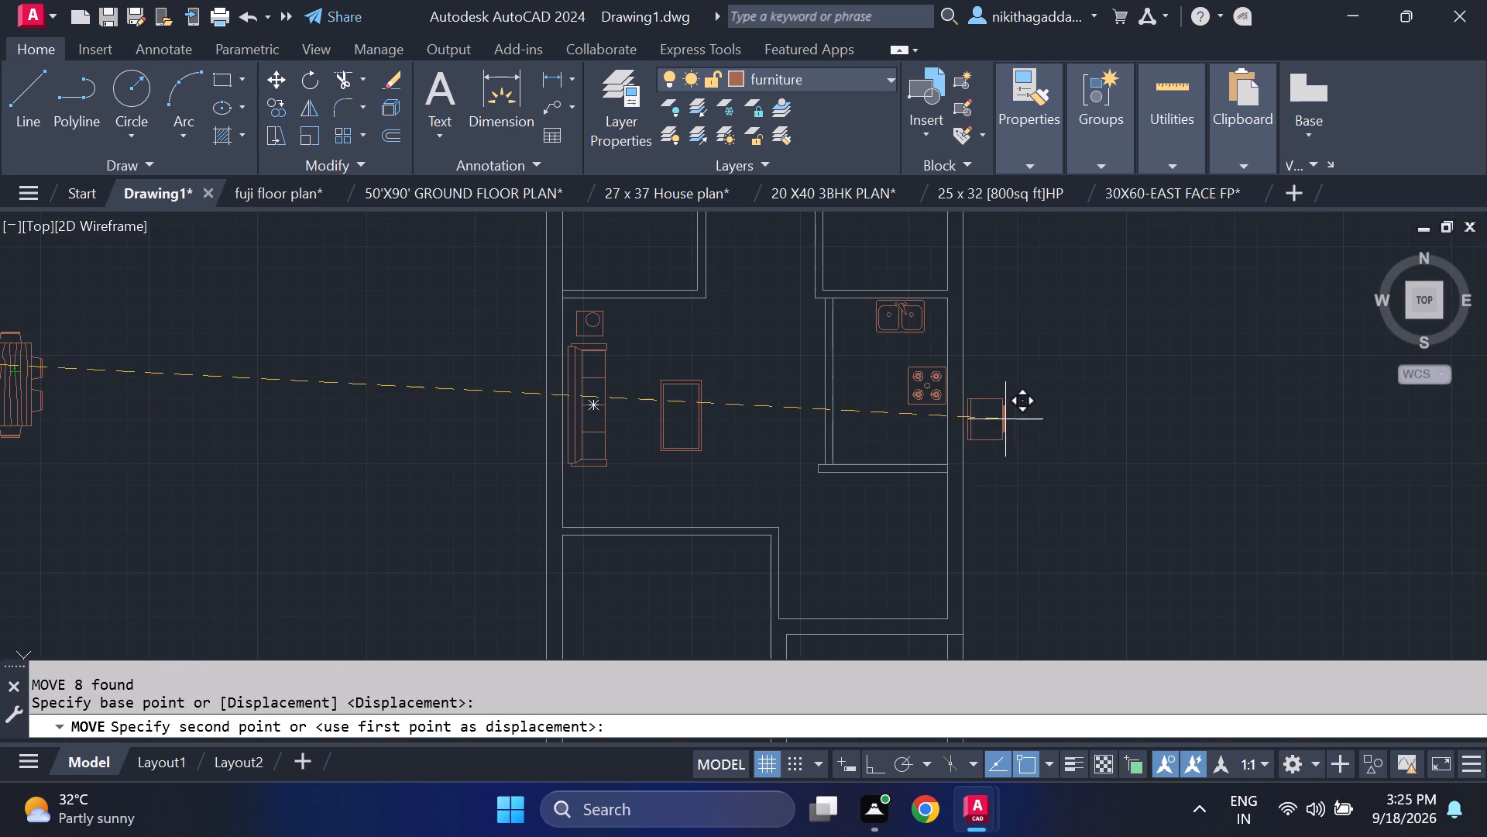
scroll(944, 432, up, 4)
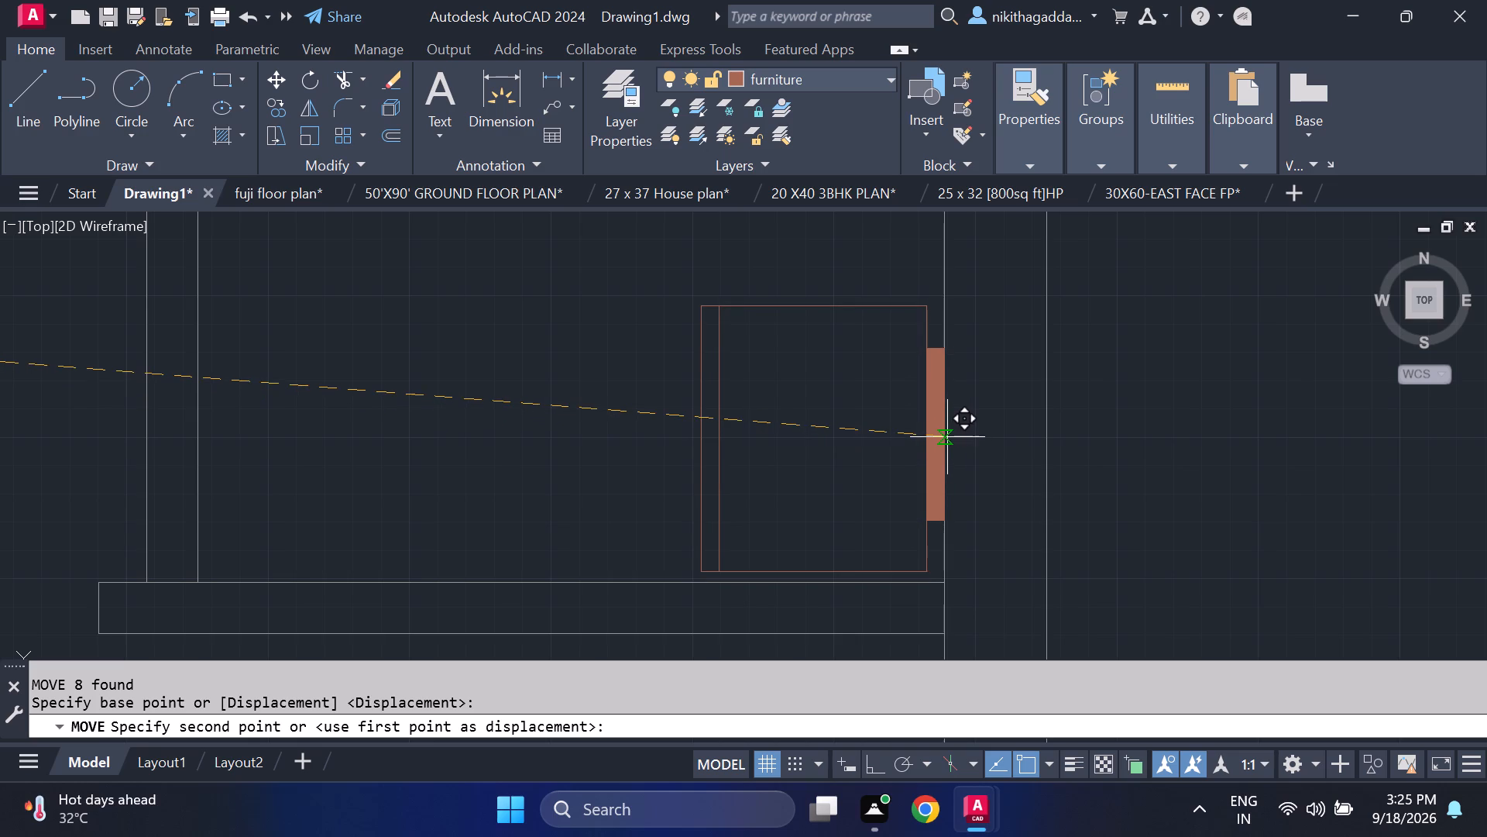
click(947, 437)
Move the loose six-seat dining set by a point near the table's centre into the hall, between the coffee table and the kitchen's west partition.
scroll(661, 414, down, 3)
scroll(473, 429, down, 1)
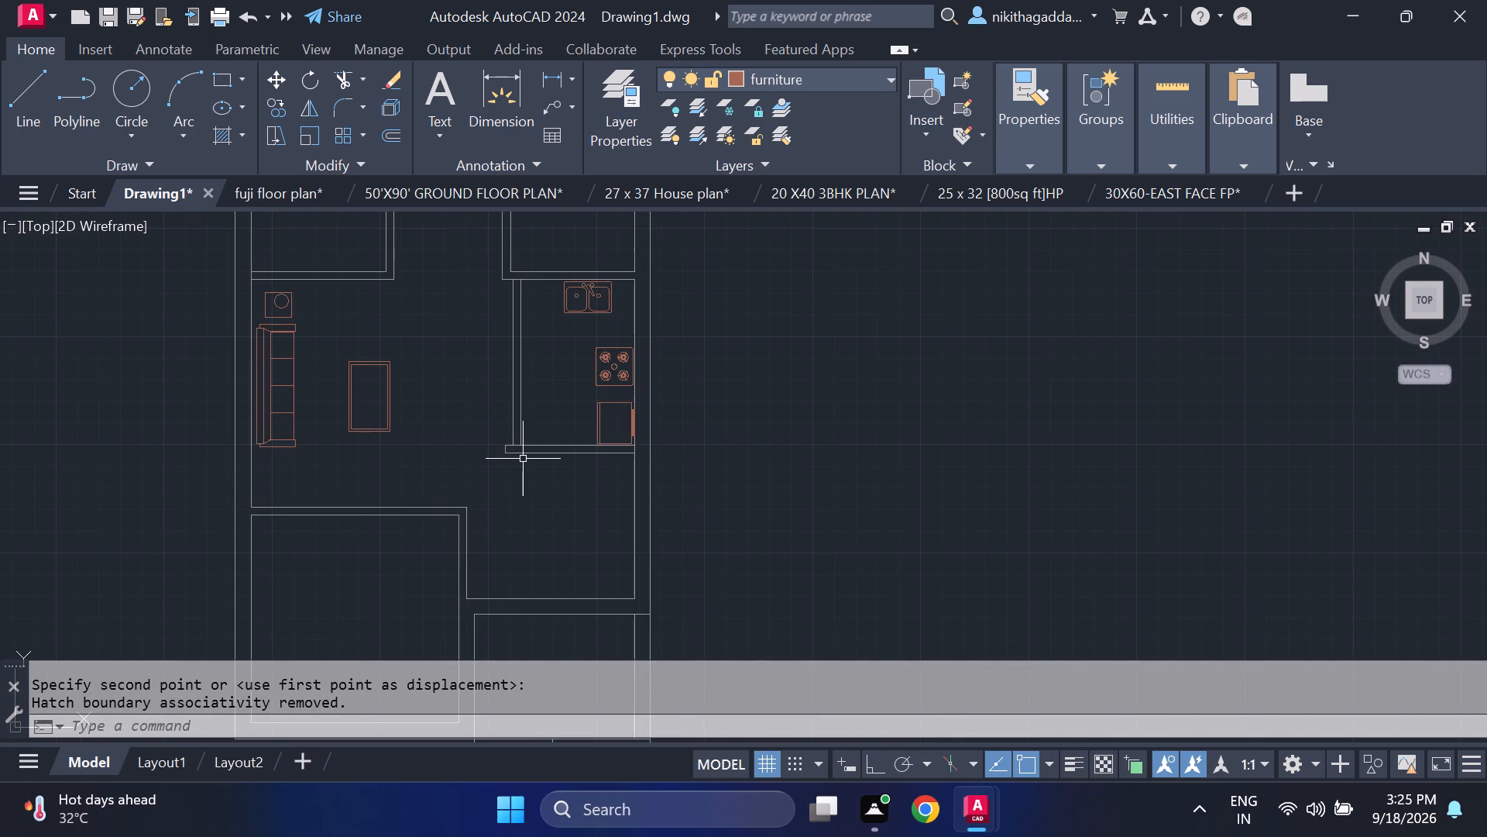
middle_drag(523, 457, 748, 479)
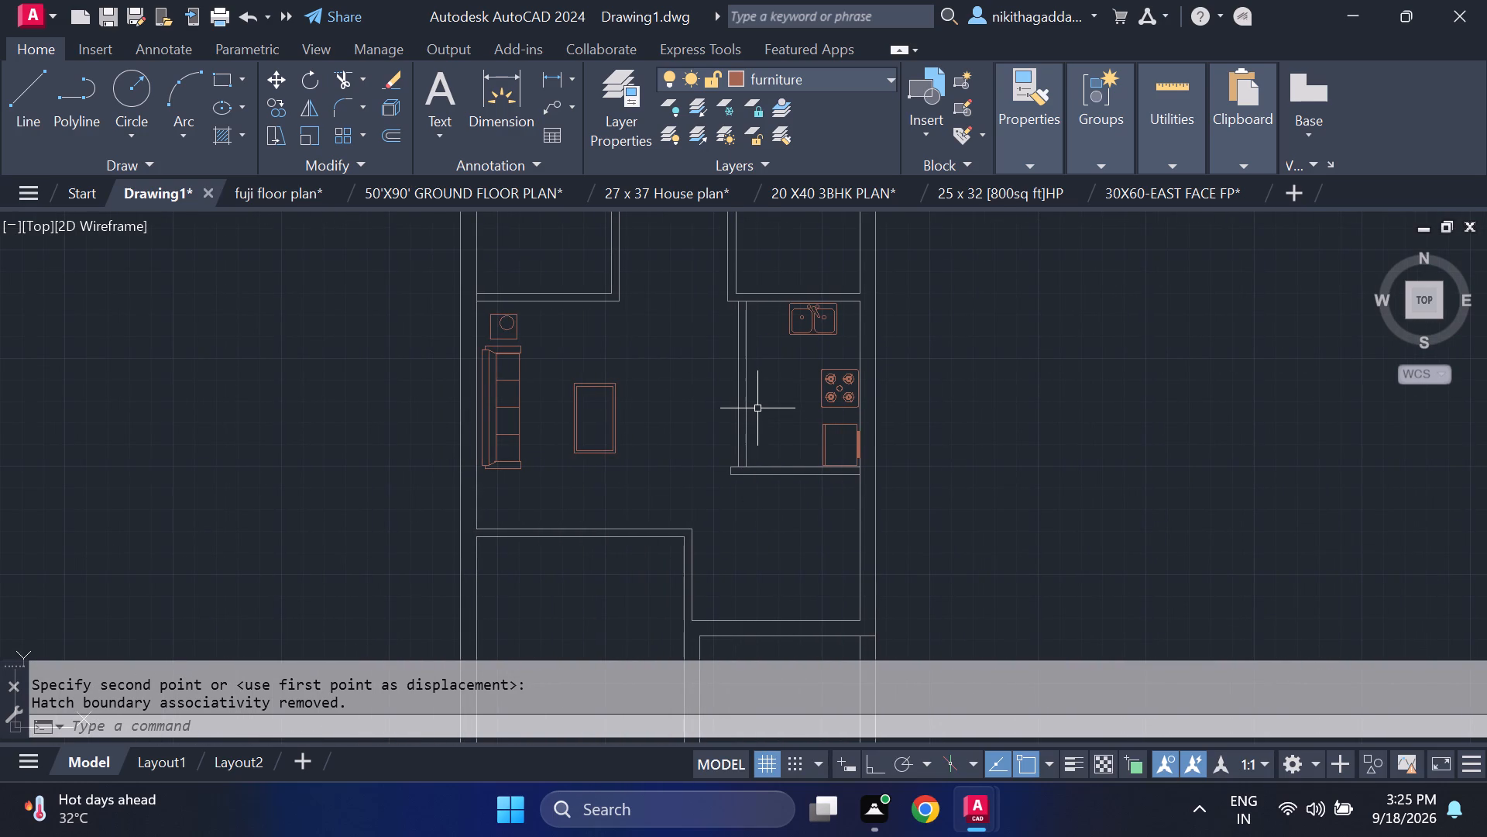
scroll(414, 492, down, 1)
middle_drag(466, 506, 905, 527)
scroll(640, 468, up, 2)
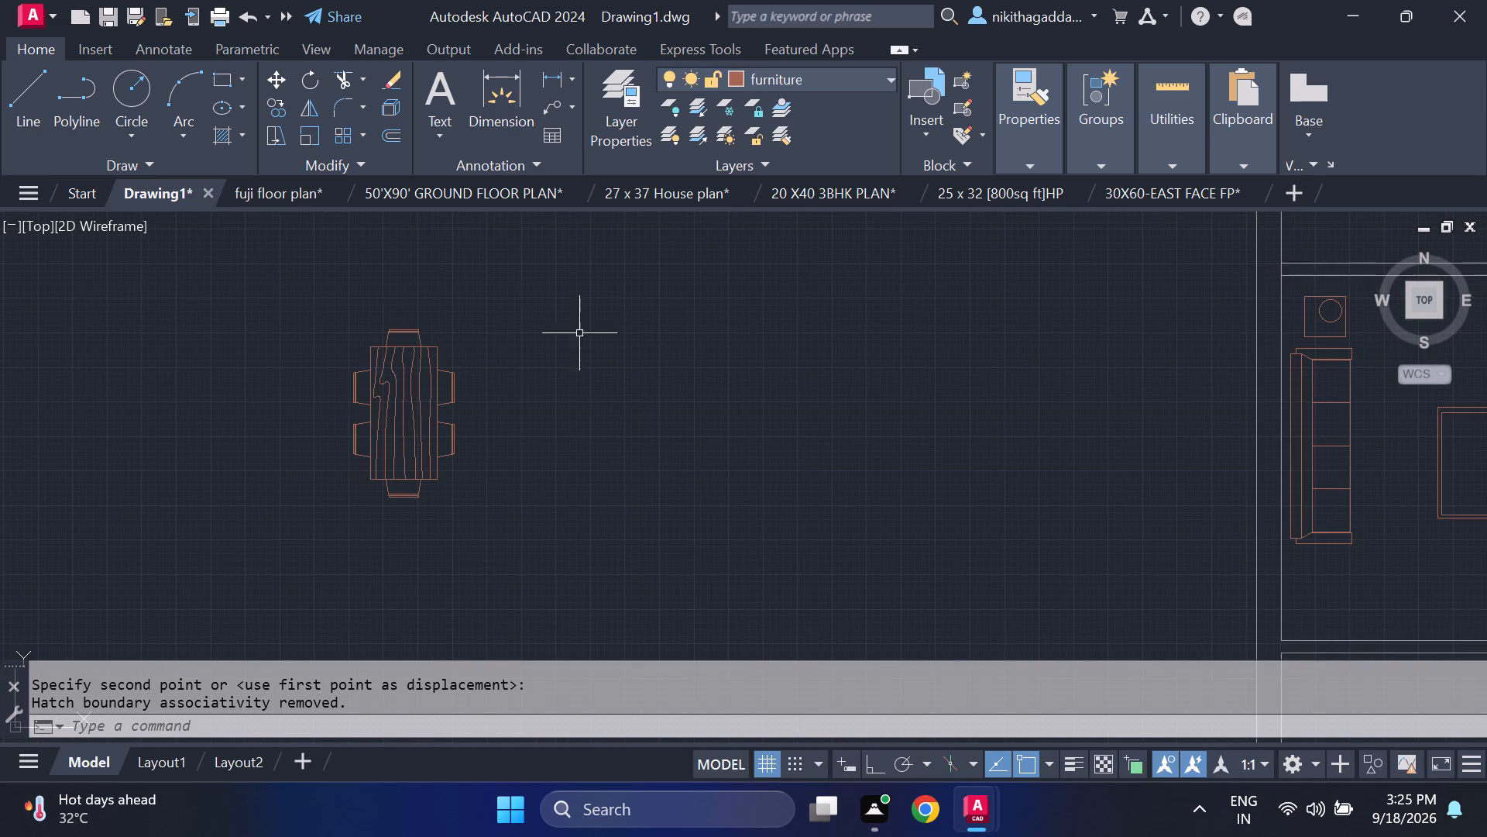
drag(558, 306, 545, 324)
click(278, 548)
key(m)
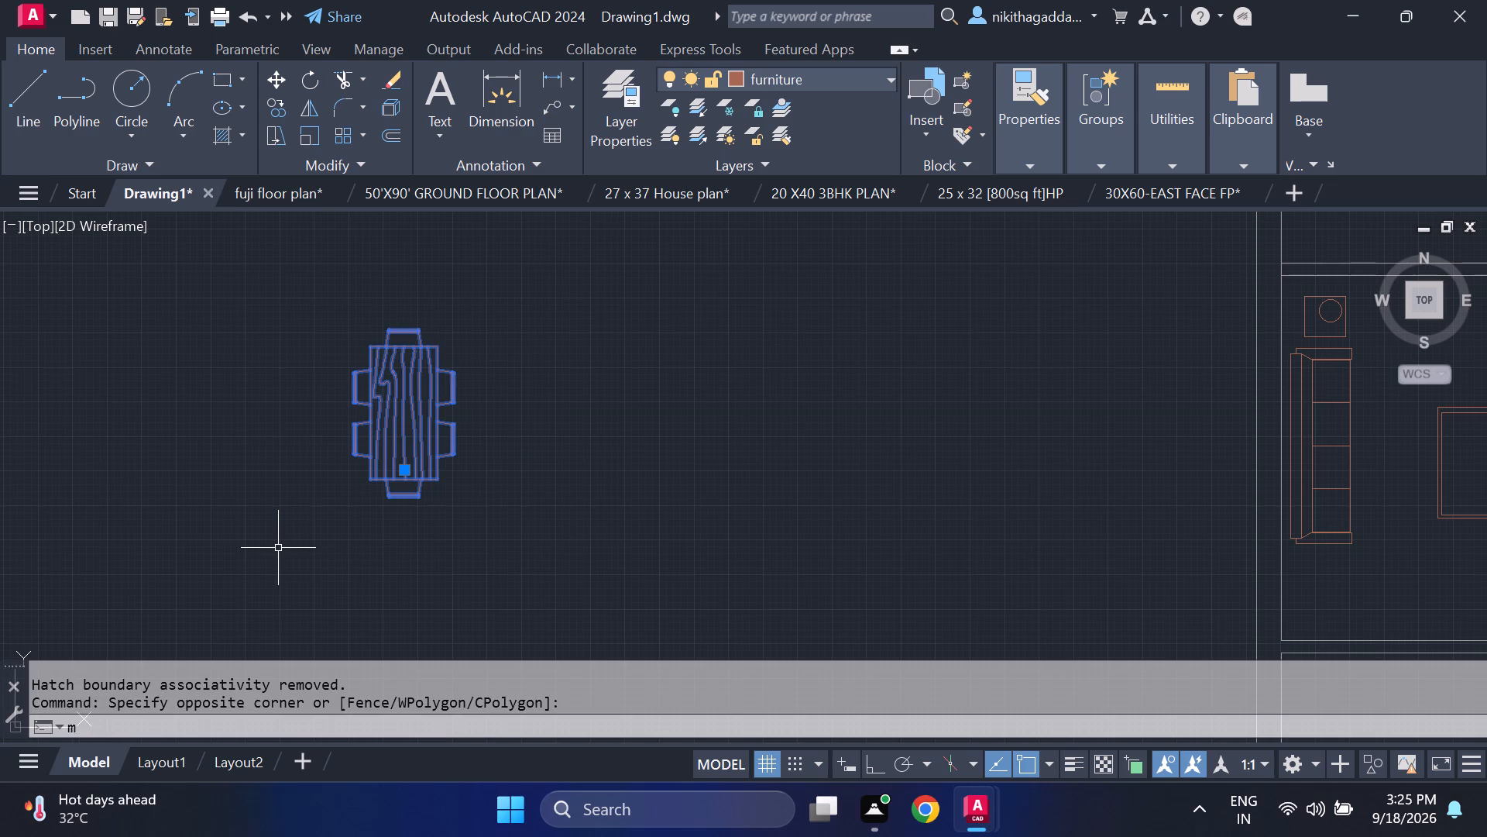
key(Return)
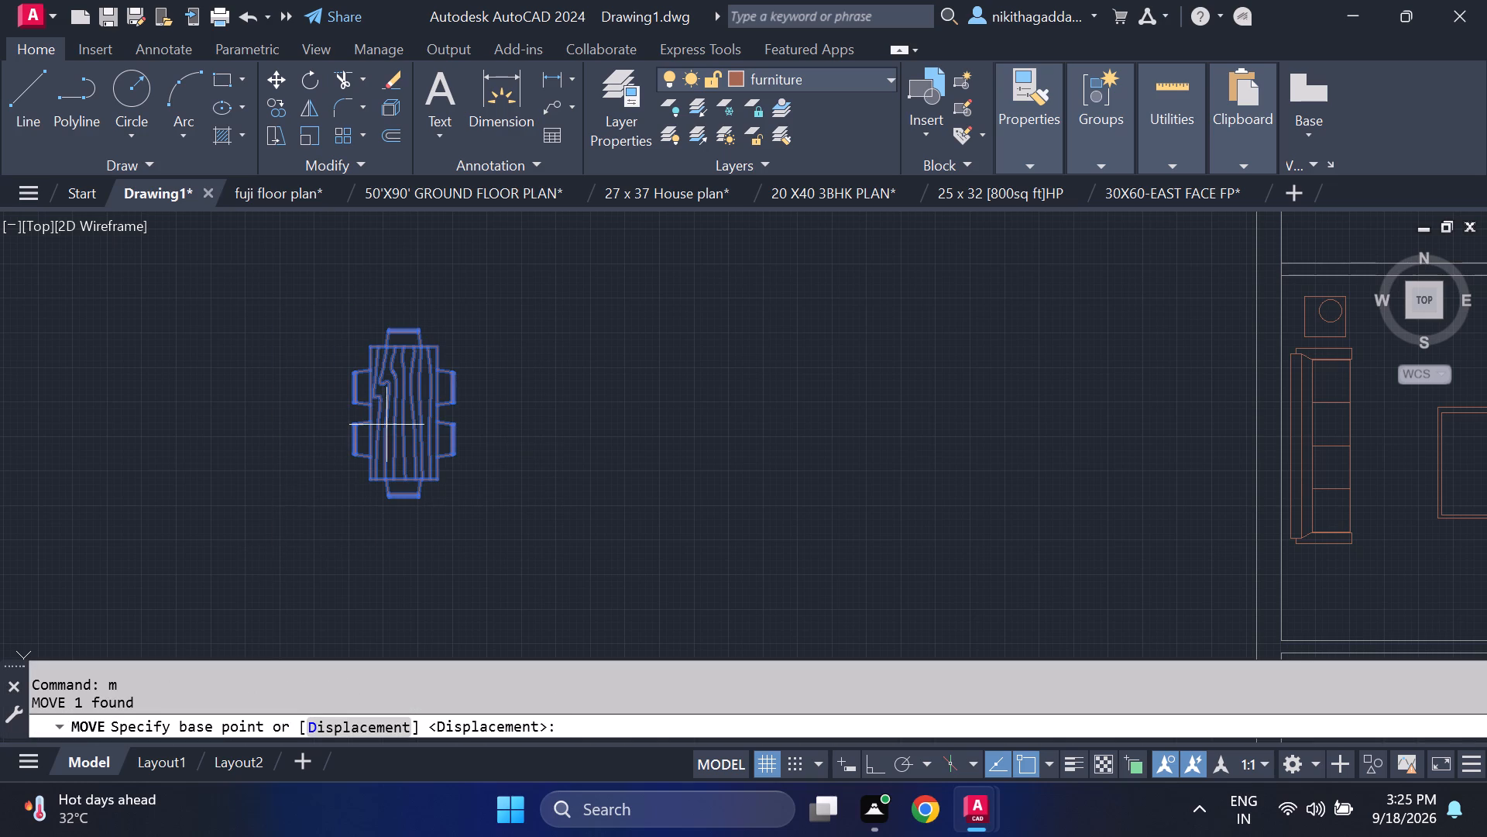
click(404, 404)
scroll(870, 426, down, 2)
middle_drag(854, 431, 218, 460)
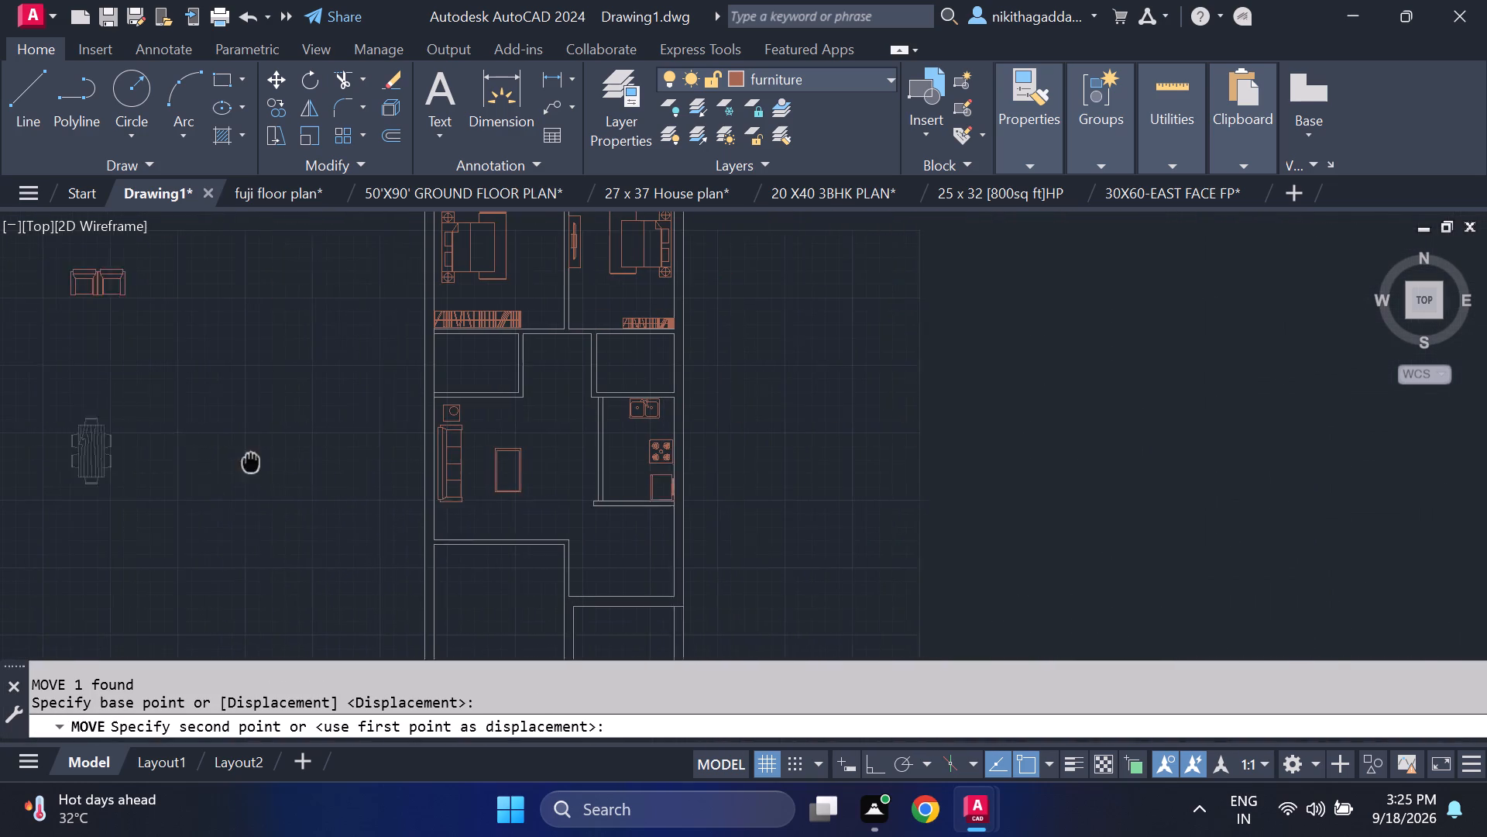
middle_drag(218, 460, 221, 460)
scroll(530, 462, up, 3)
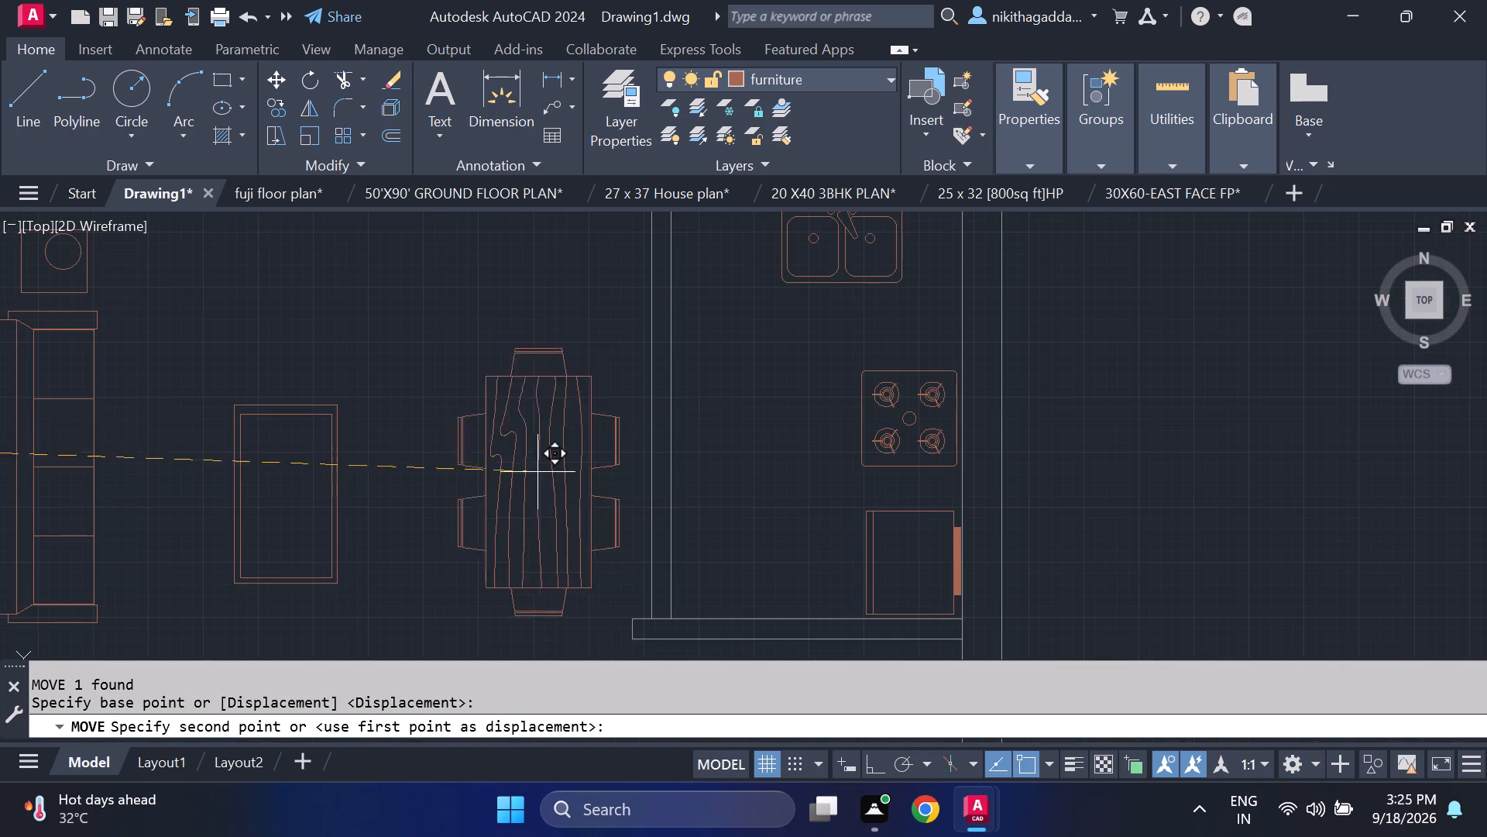
scroll(493, 389, down, 2)
scroll(495, 394, up, 1)
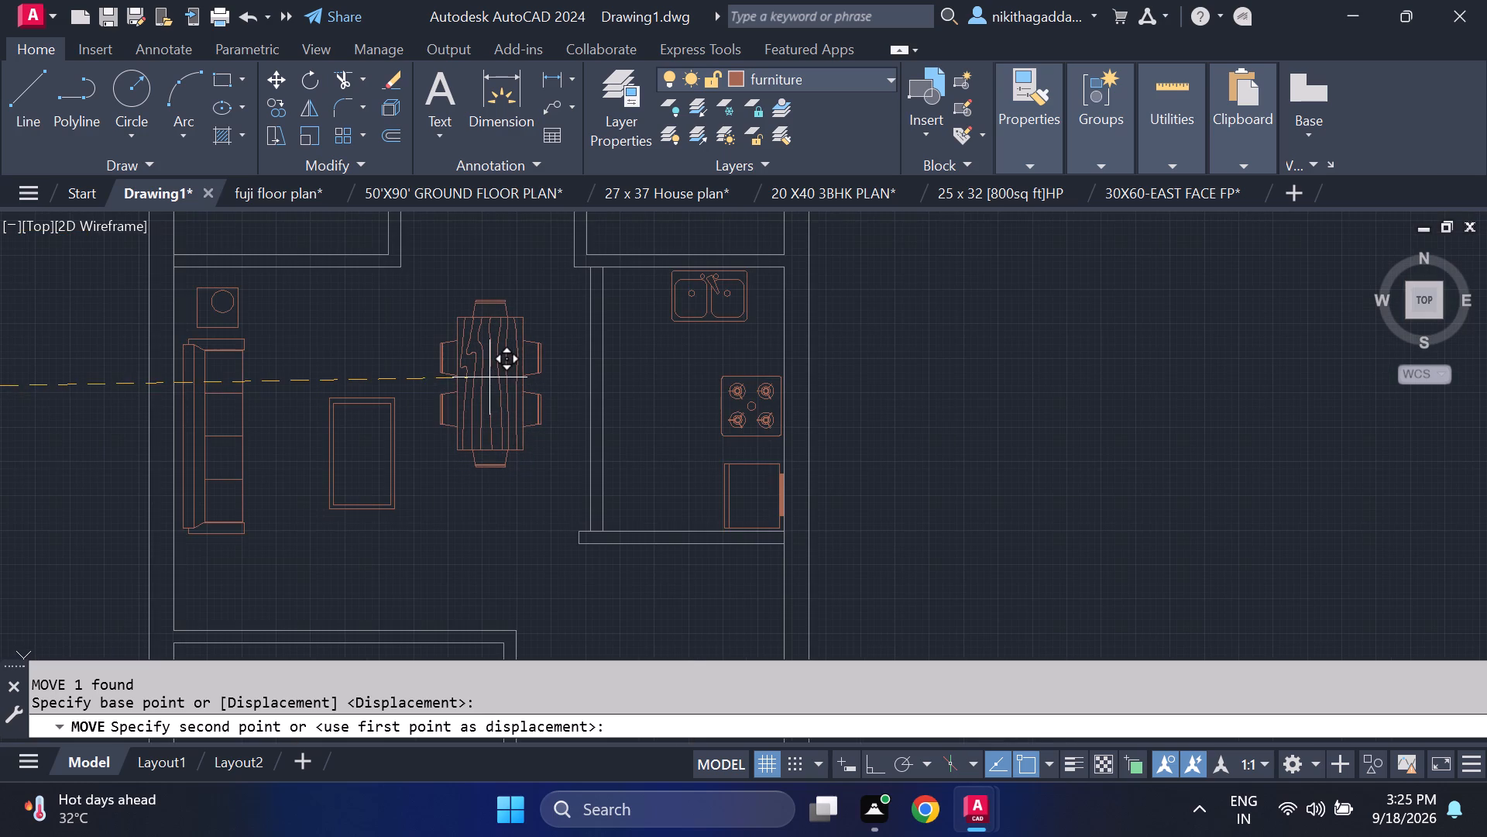
click(489, 377)
Delete the four outer outline lines of the coffee table, keeping only its inner rectangle.
scroll(370, 451, up, 2)
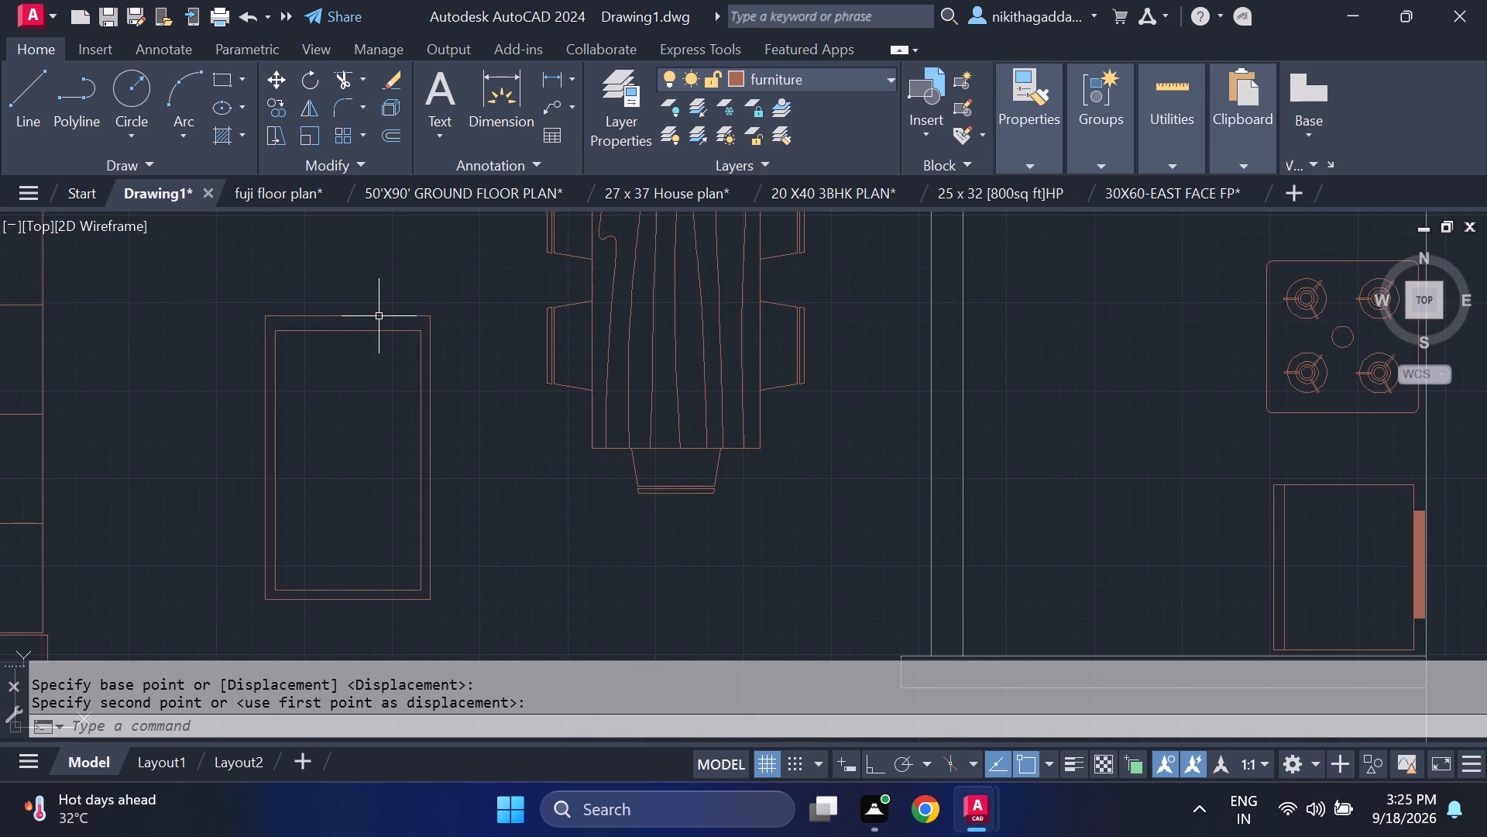
click(379, 316)
click(431, 429)
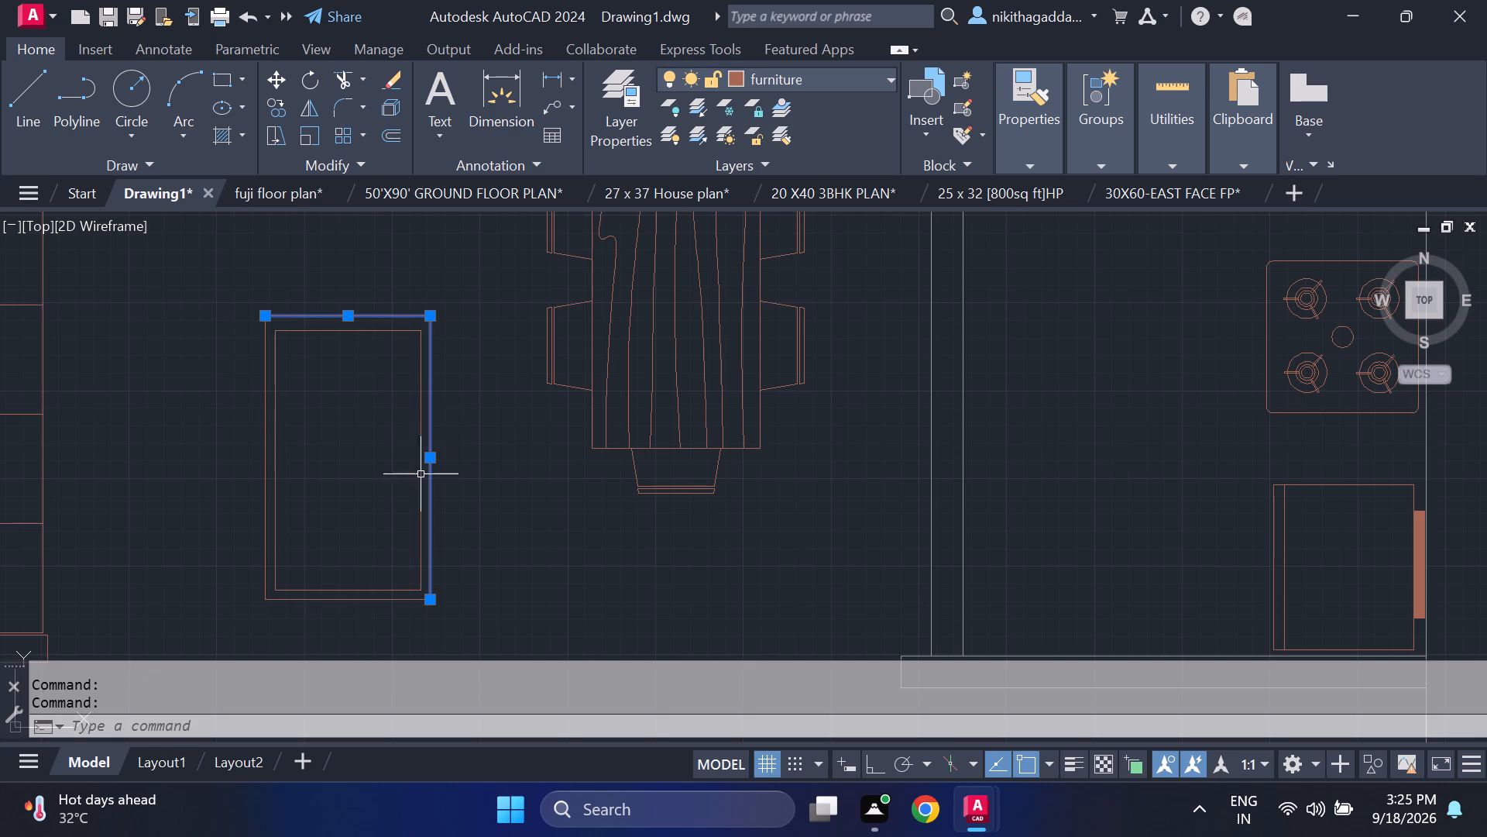
click(363, 604)
click(349, 599)
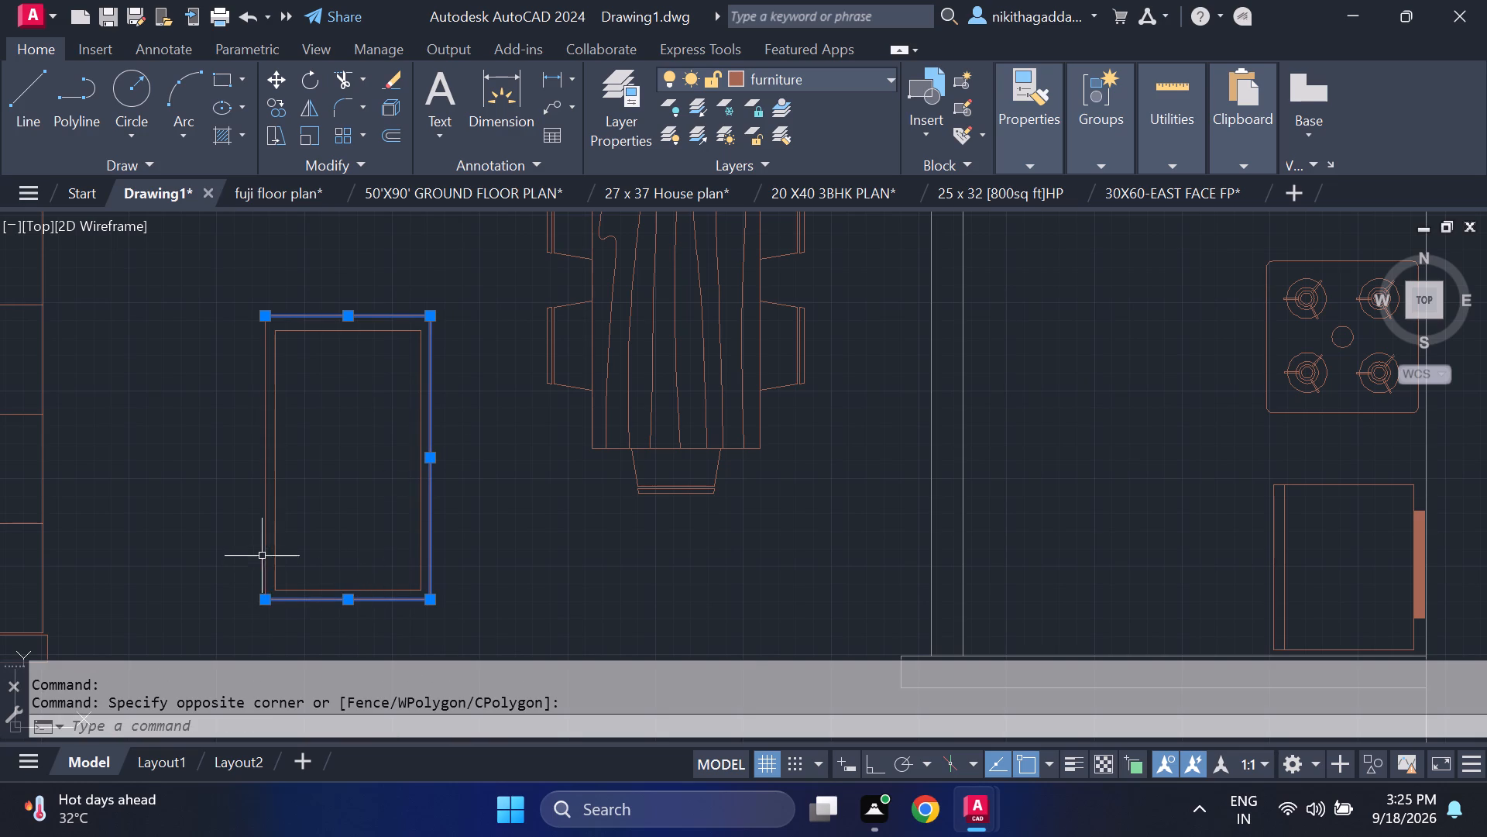
click(267, 546)
key(Delete)
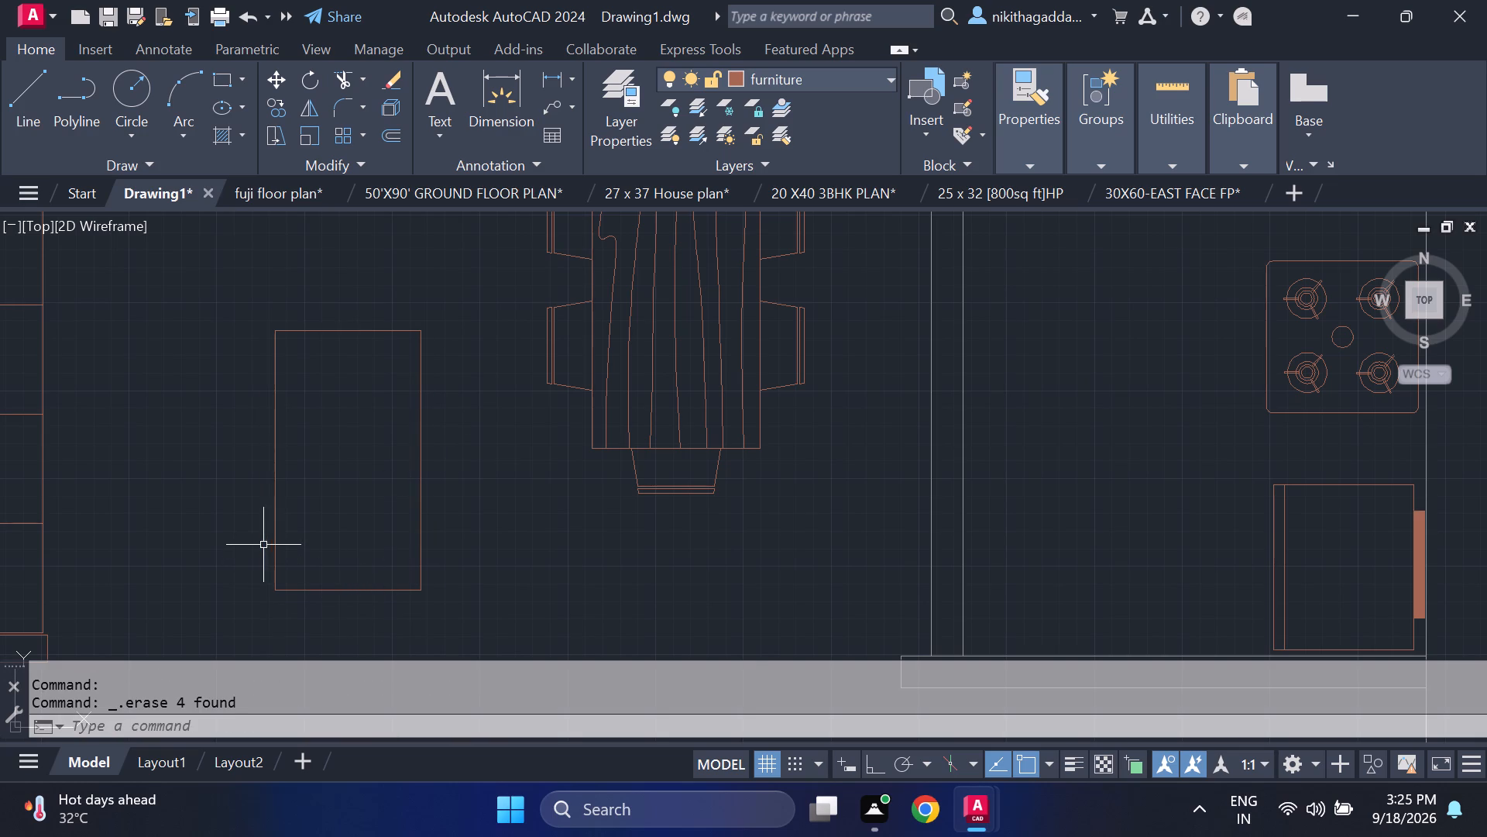
Move the coffee table rectangle by its northwest corner westward, closer to the long sofa.
scroll(276, 543, down, 3)
middle_drag(294, 549, 342, 497)
scroll(355, 491, up, 1)
click(385, 453)
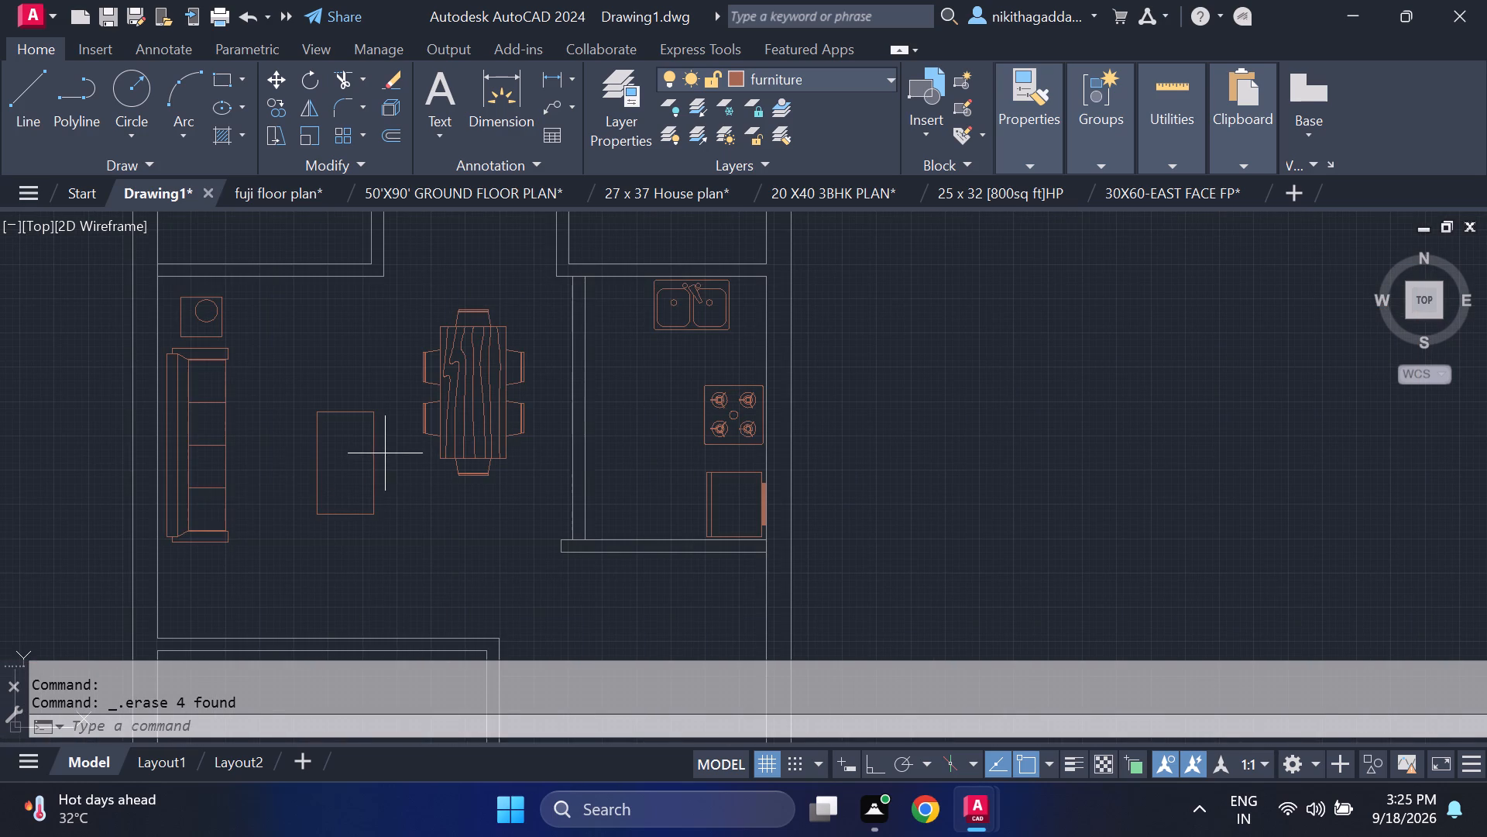
click(228, 511)
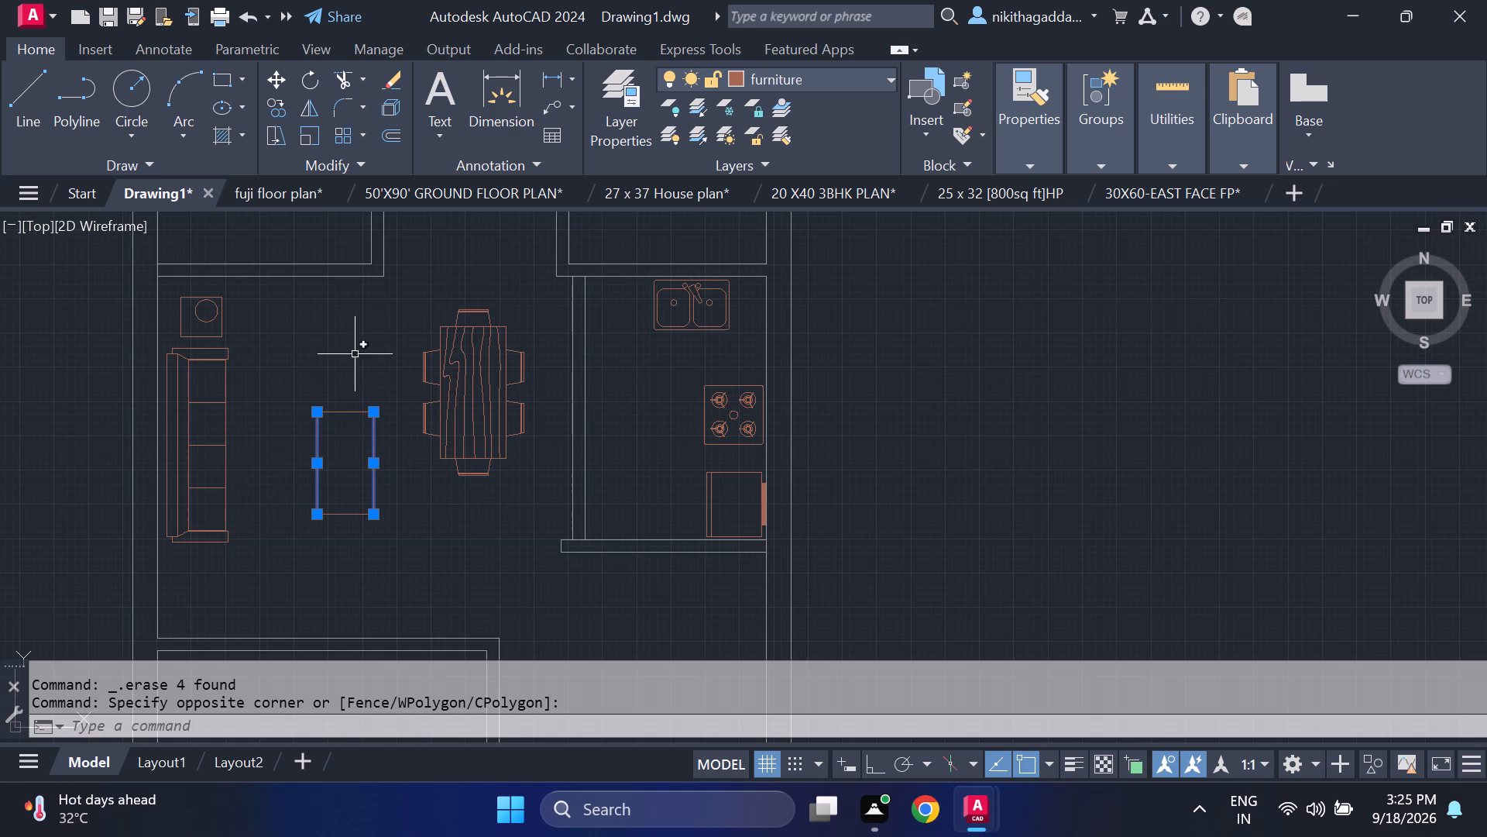
click(357, 350)
click(290, 567)
key(m)
key(Return)
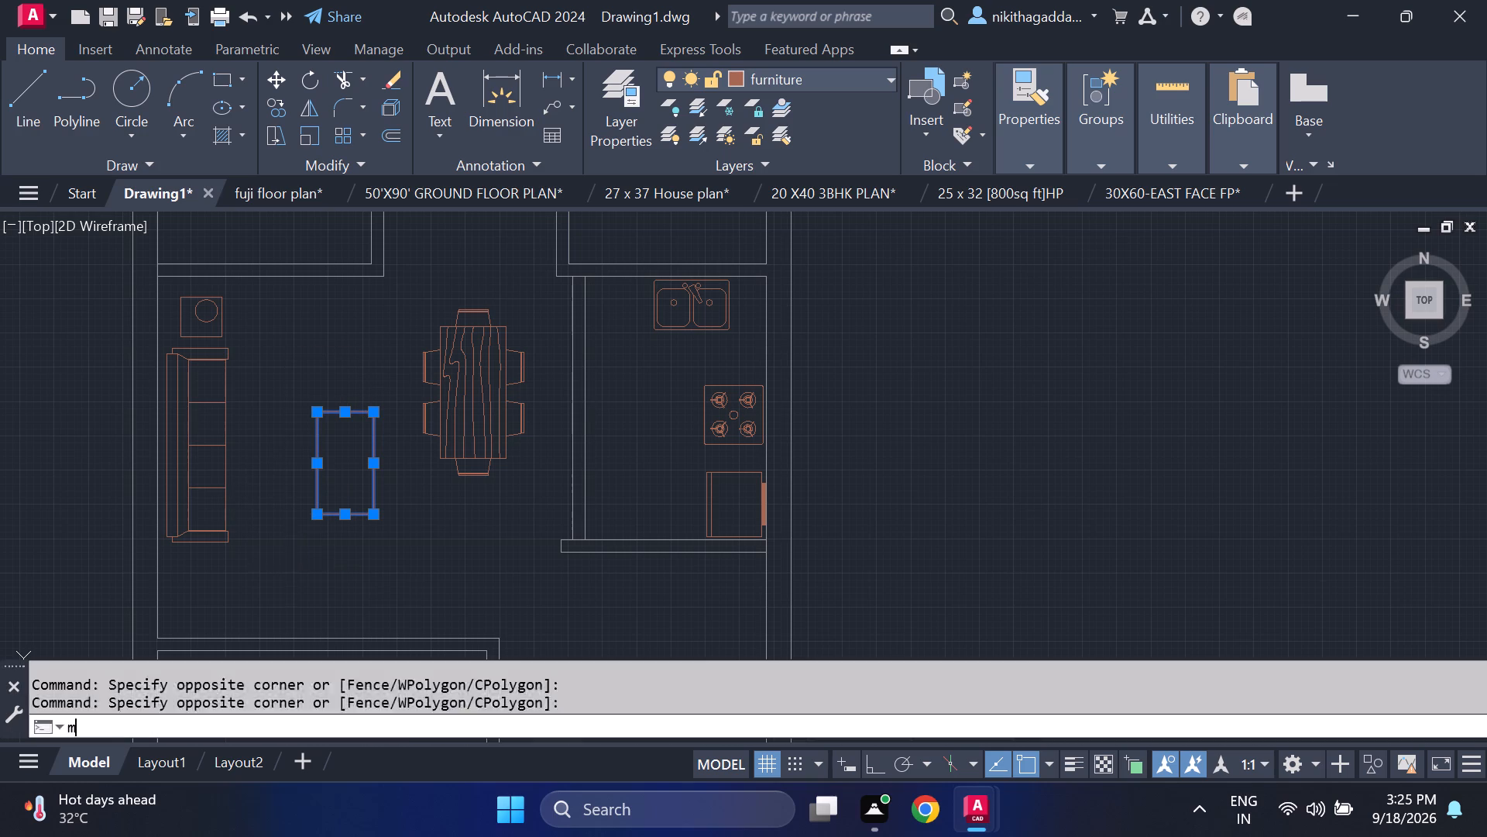
click(318, 411)
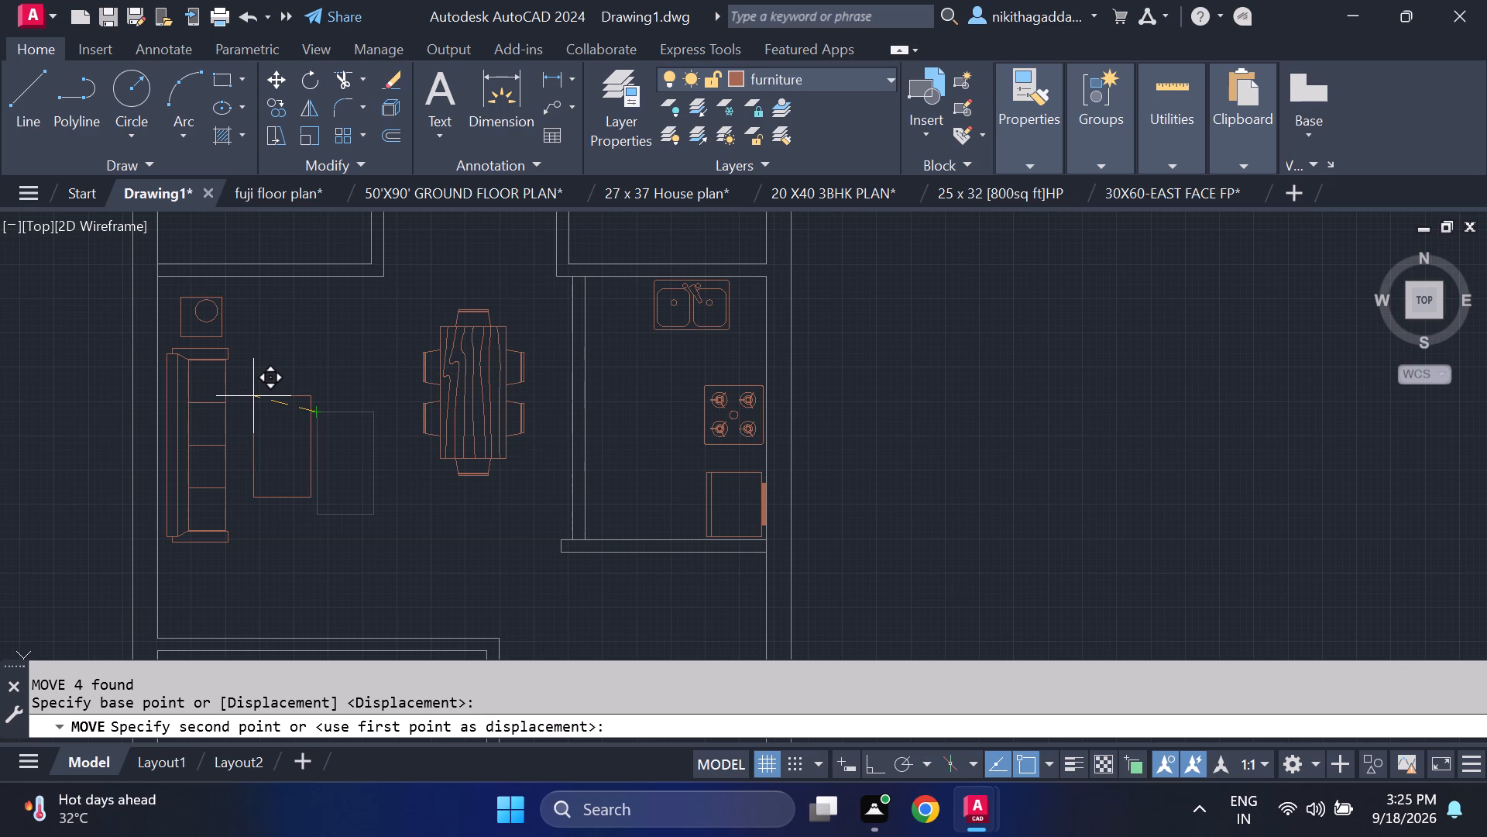
click(248, 396)
Move the western pair of loose armchairs by its southwest corner to the long sofa's northeast corner, east of the side table.
scroll(327, 406, down, 2)
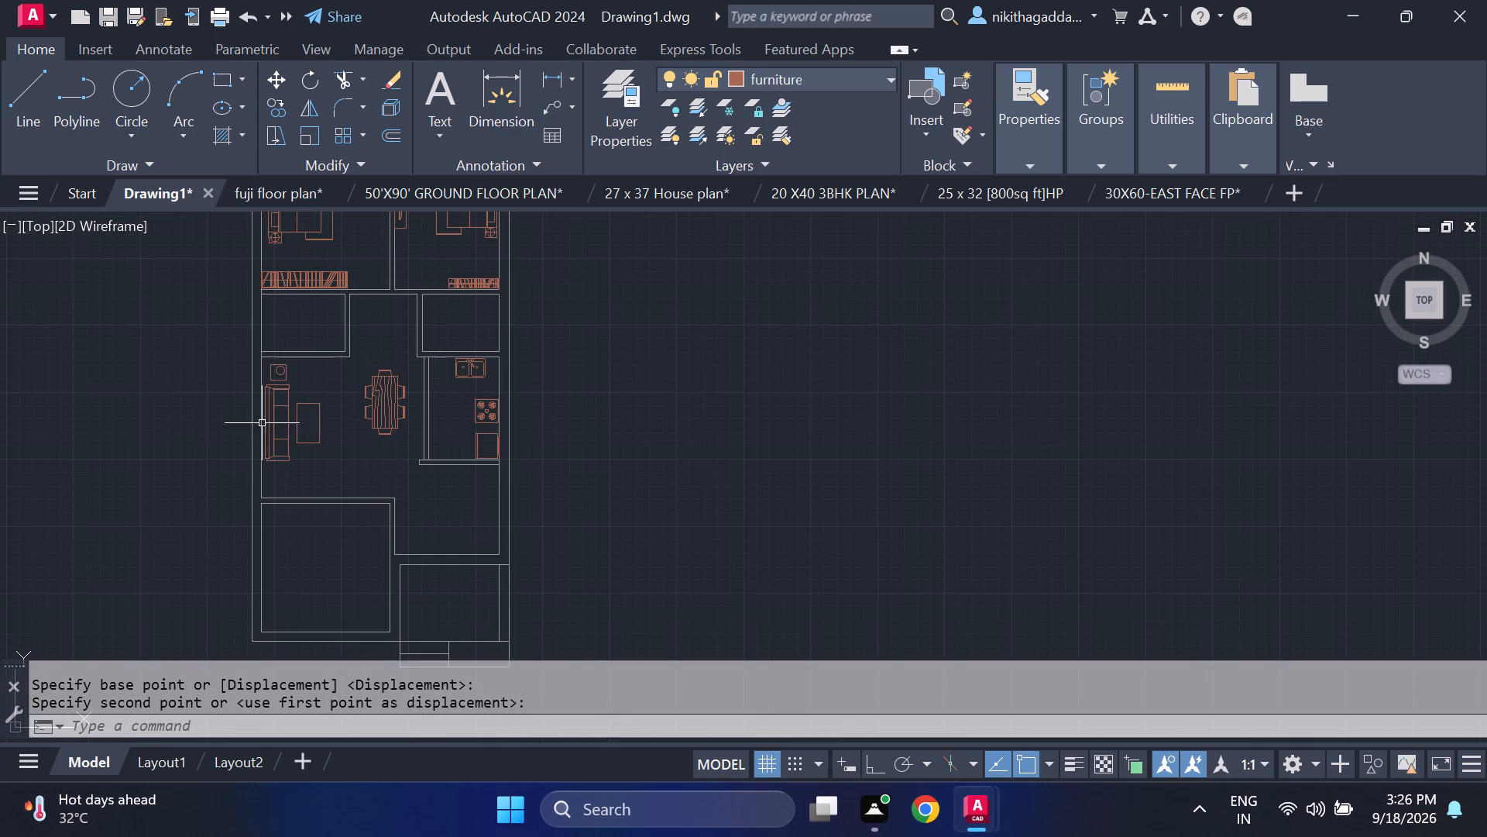
middle_drag(265, 422, 757, 401)
middle_drag(185, 449, 243, 564)
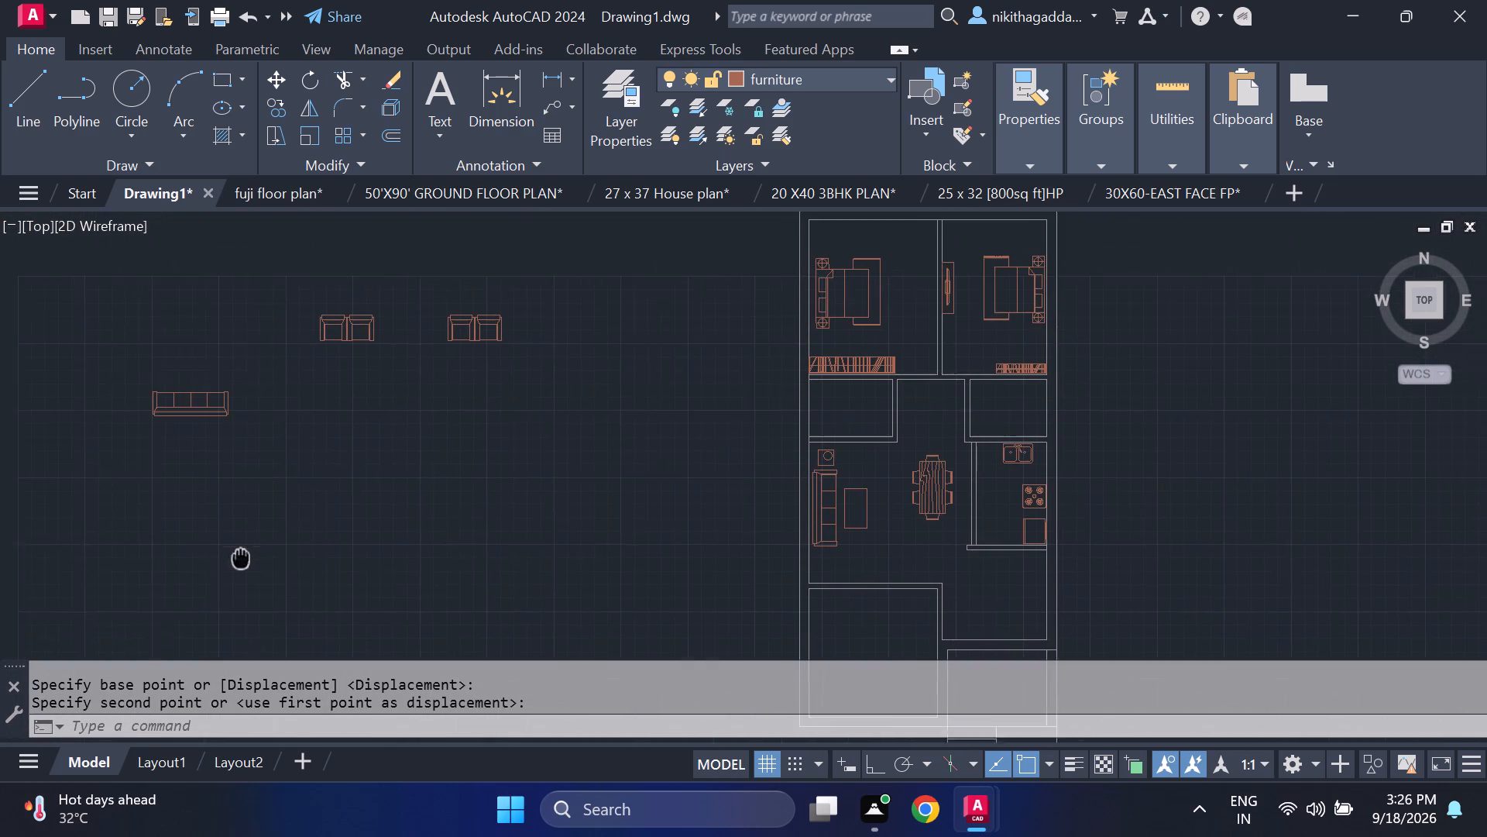
middle_drag(243, 564, 244, 562)
scroll(382, 325, up, 2)
drag(414, 294, 384, 310)
click(88, 420)
key(m)
key(Return)
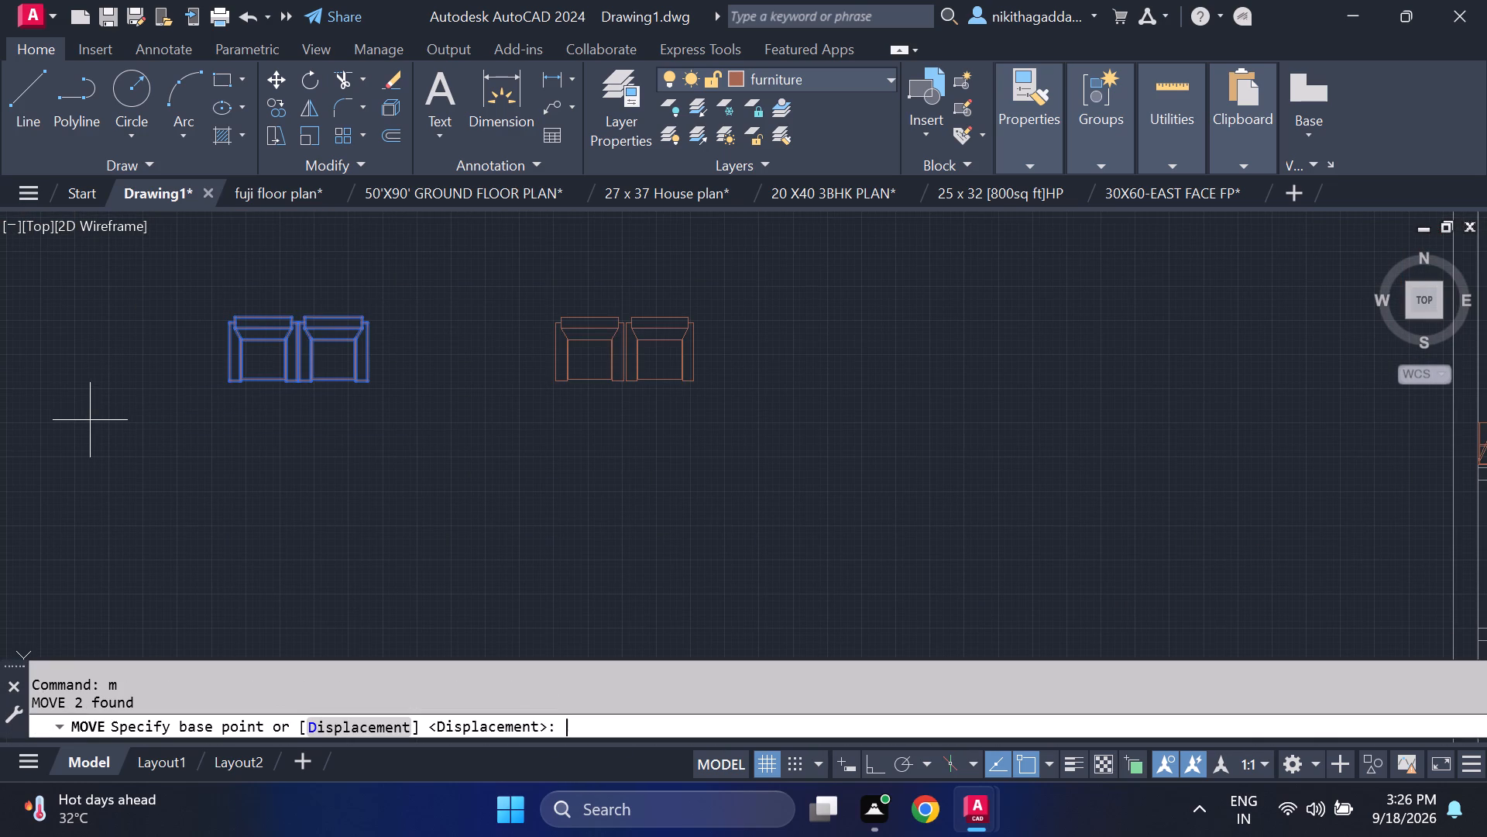
click(225, 385)
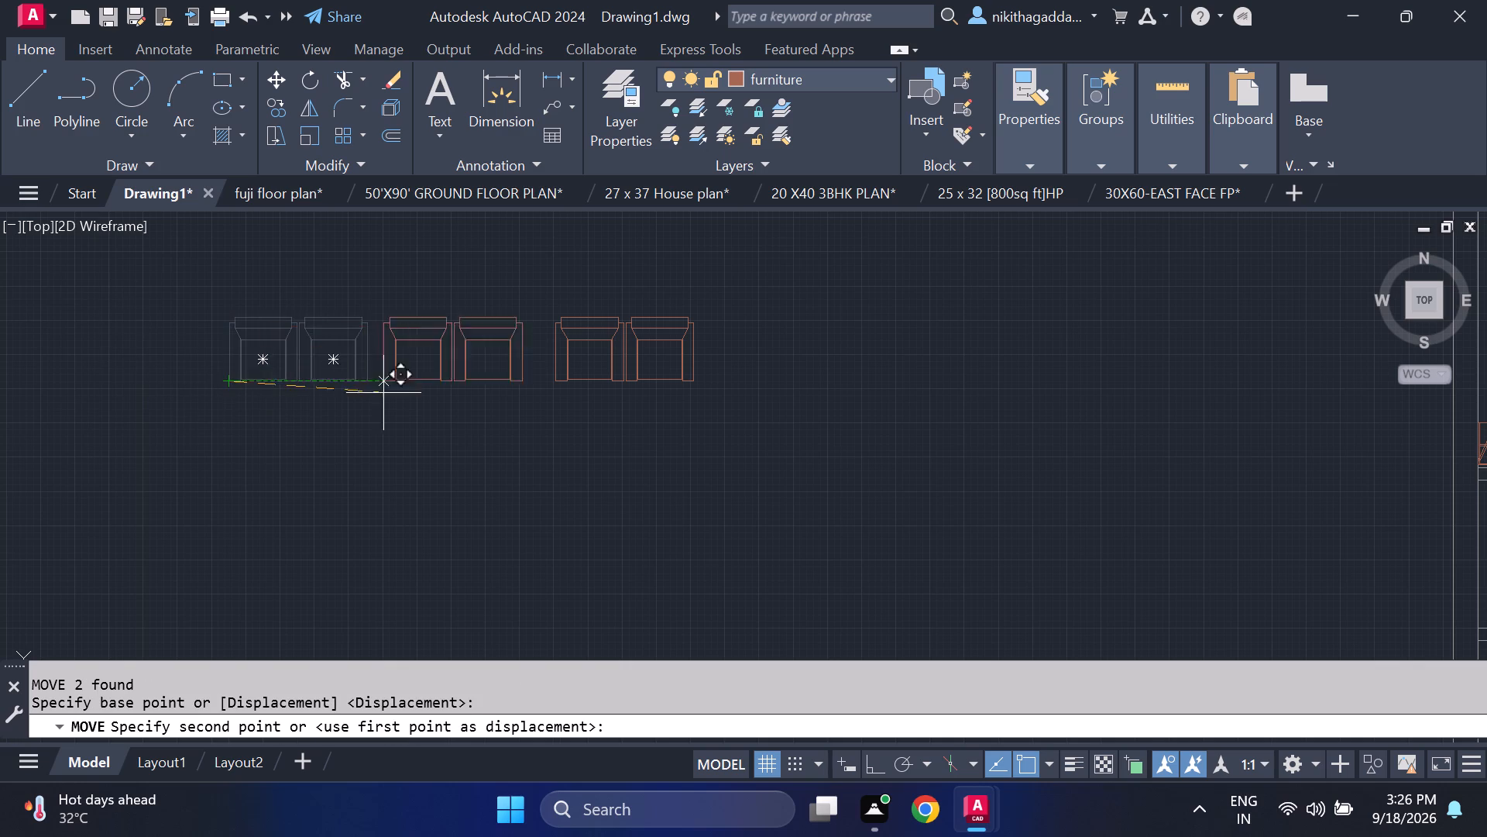
scroll(640, 415, down, 2)
middle_drag(684, 450, 194, 396)
scroll(483, 487, up, 2)
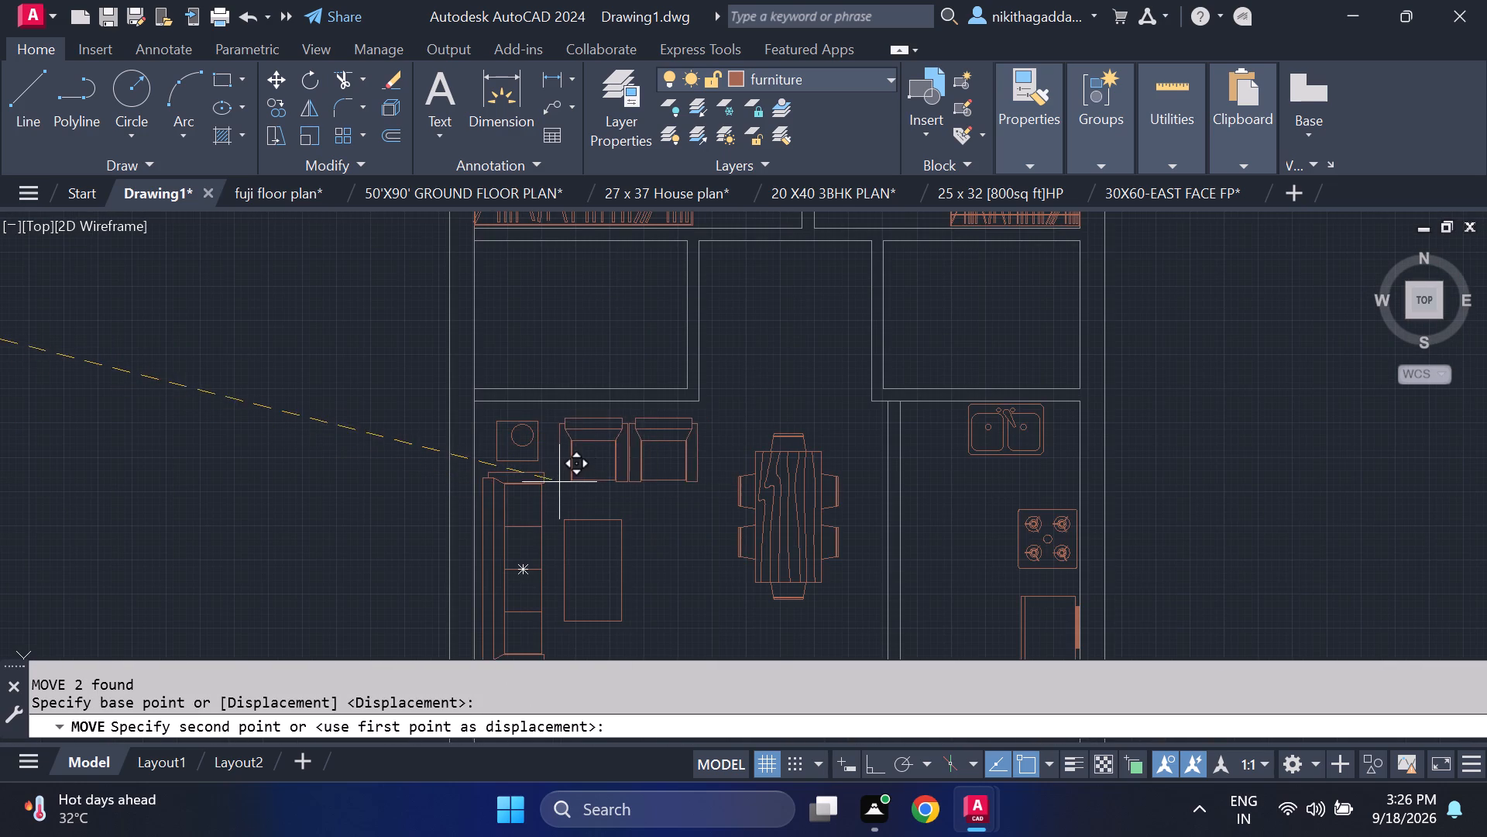
click(543, 477)
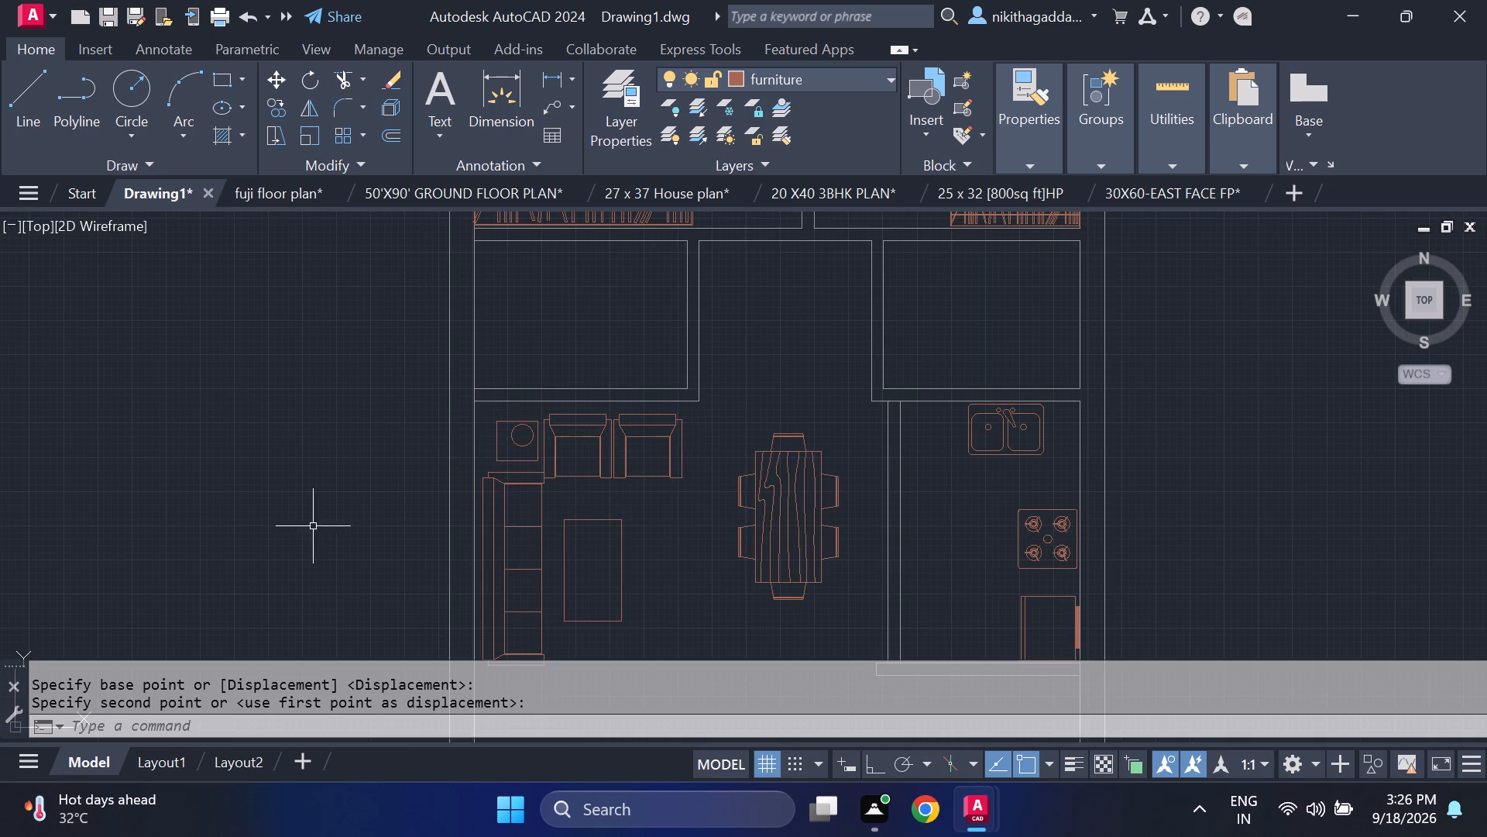
Examine the furnished rooms and the loose furniture still lying outside the plan.
scroll(125, 527, down, 1)
middle_drag(70, 511, 228, 398)
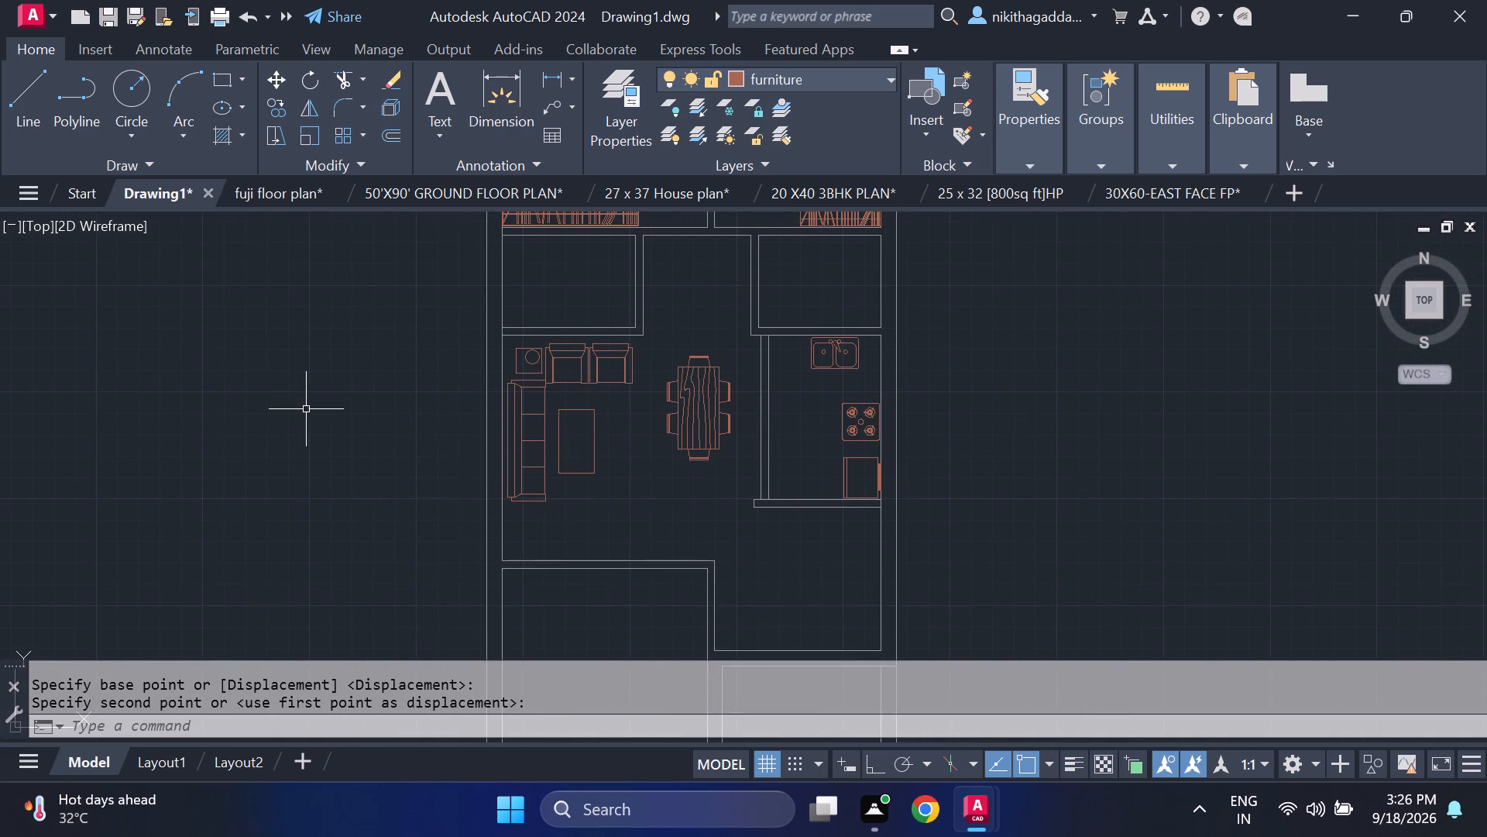
scroll(337, 405, down, 2)
middle_drag(352, 422, 413, 418)
middle_drag(265, 423, 273, 425)
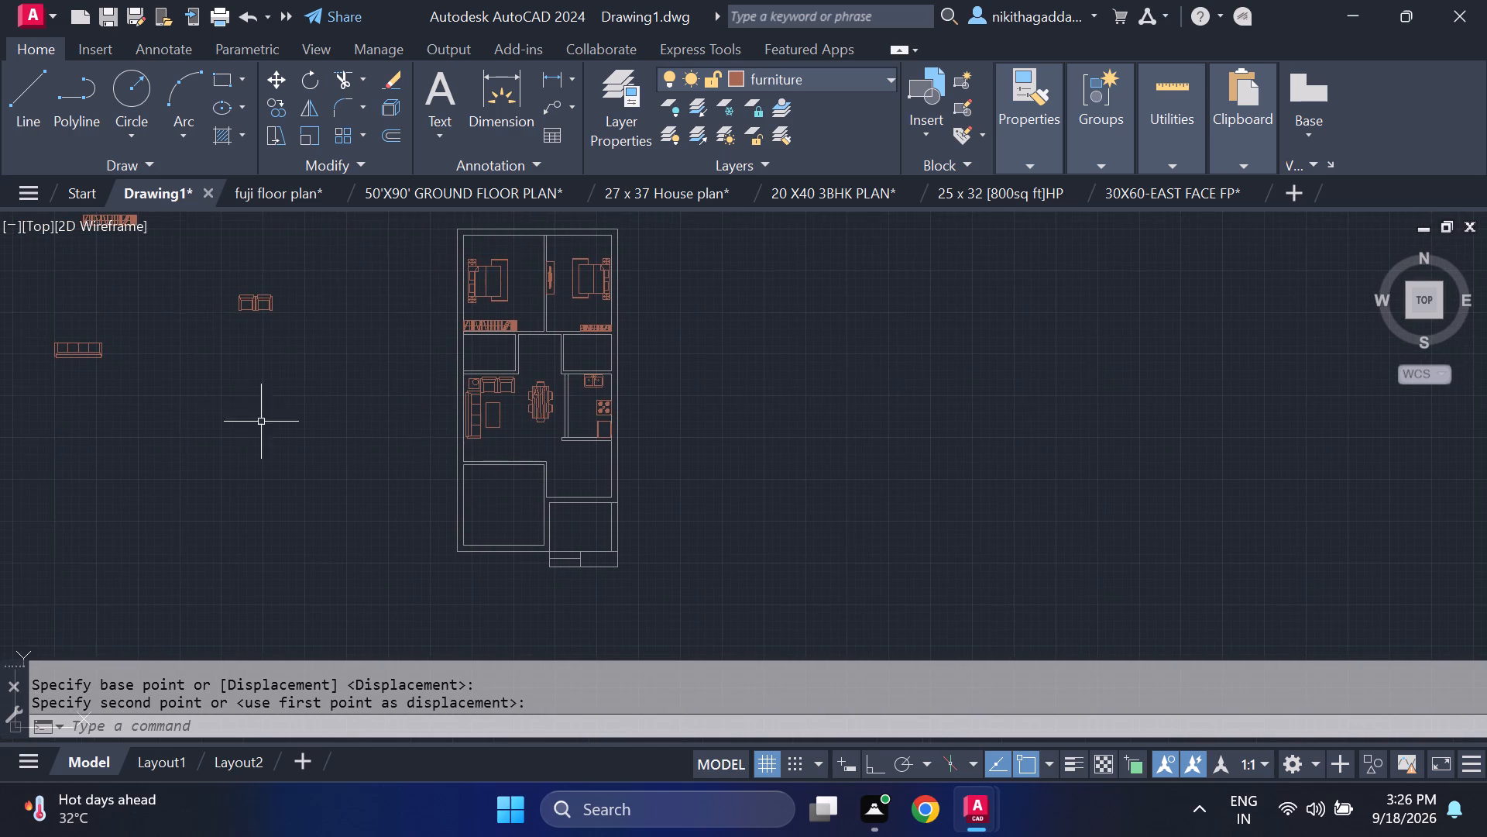
middle_drag(273, 425, 383, 449)
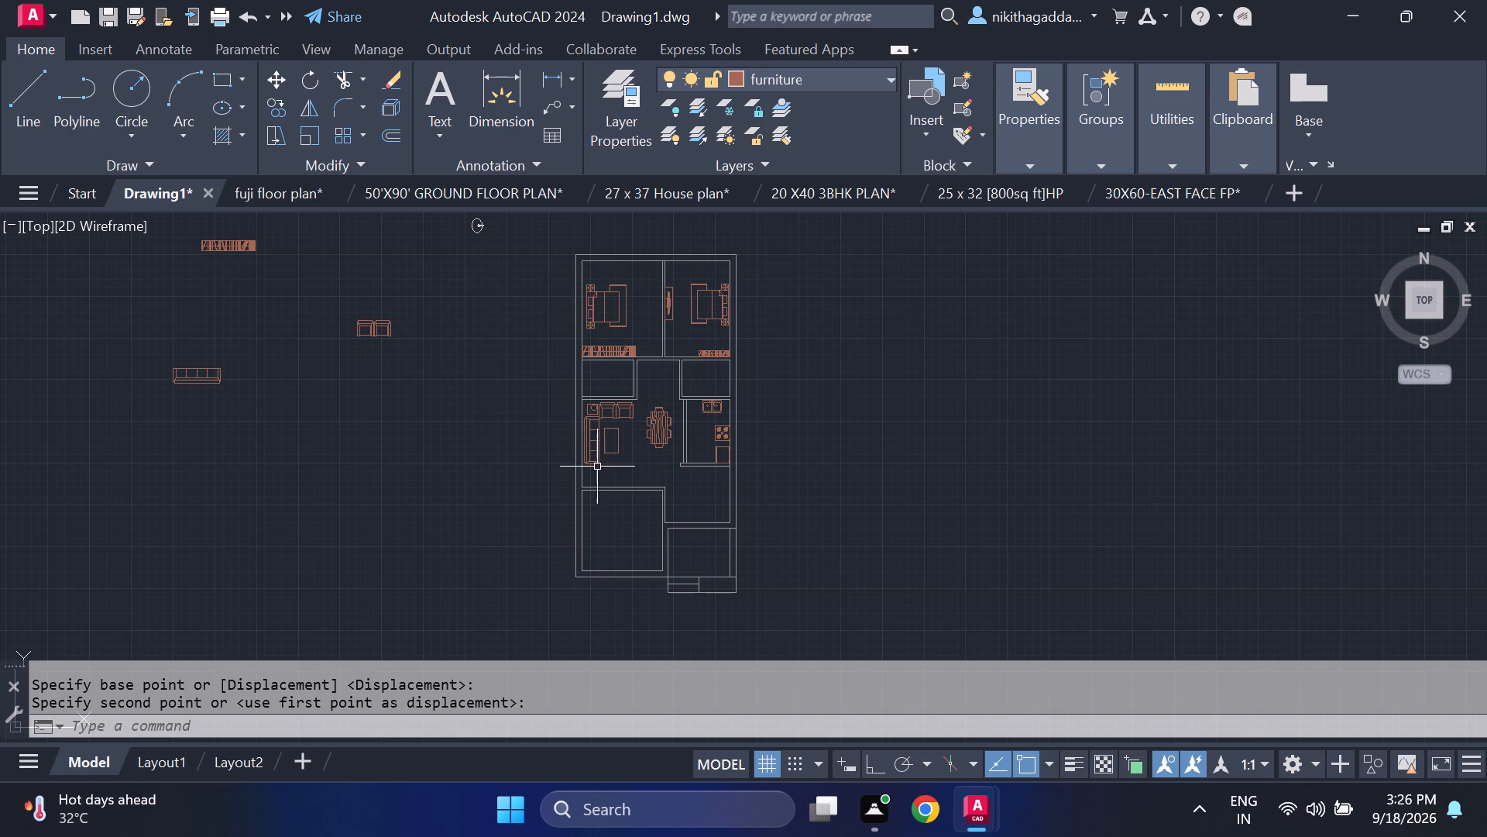
scroll(606, 446, up, 3)
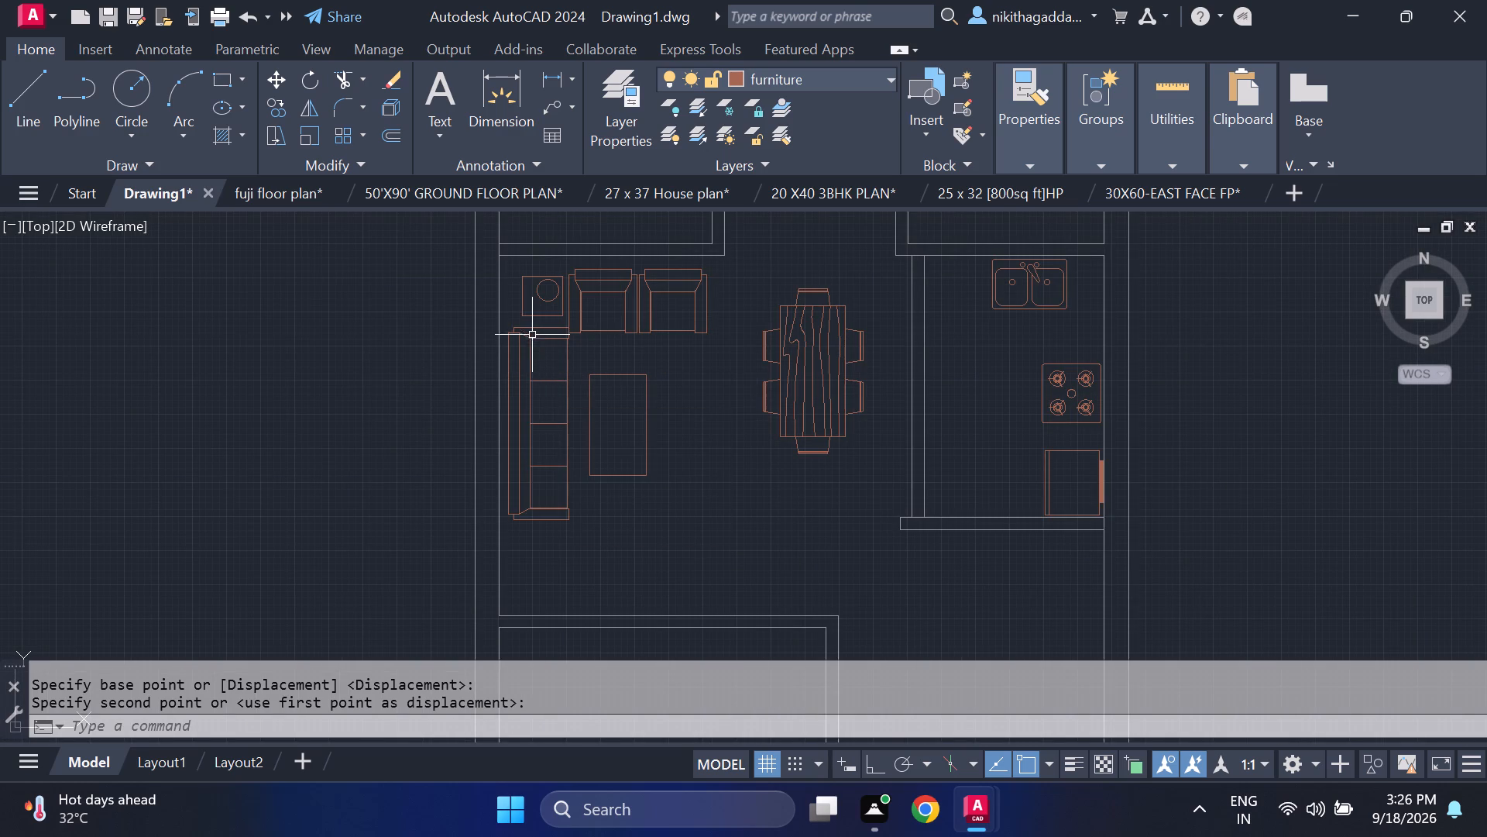
scroll(552, 342, down, 1)
scroll(201, 408, down, 1)
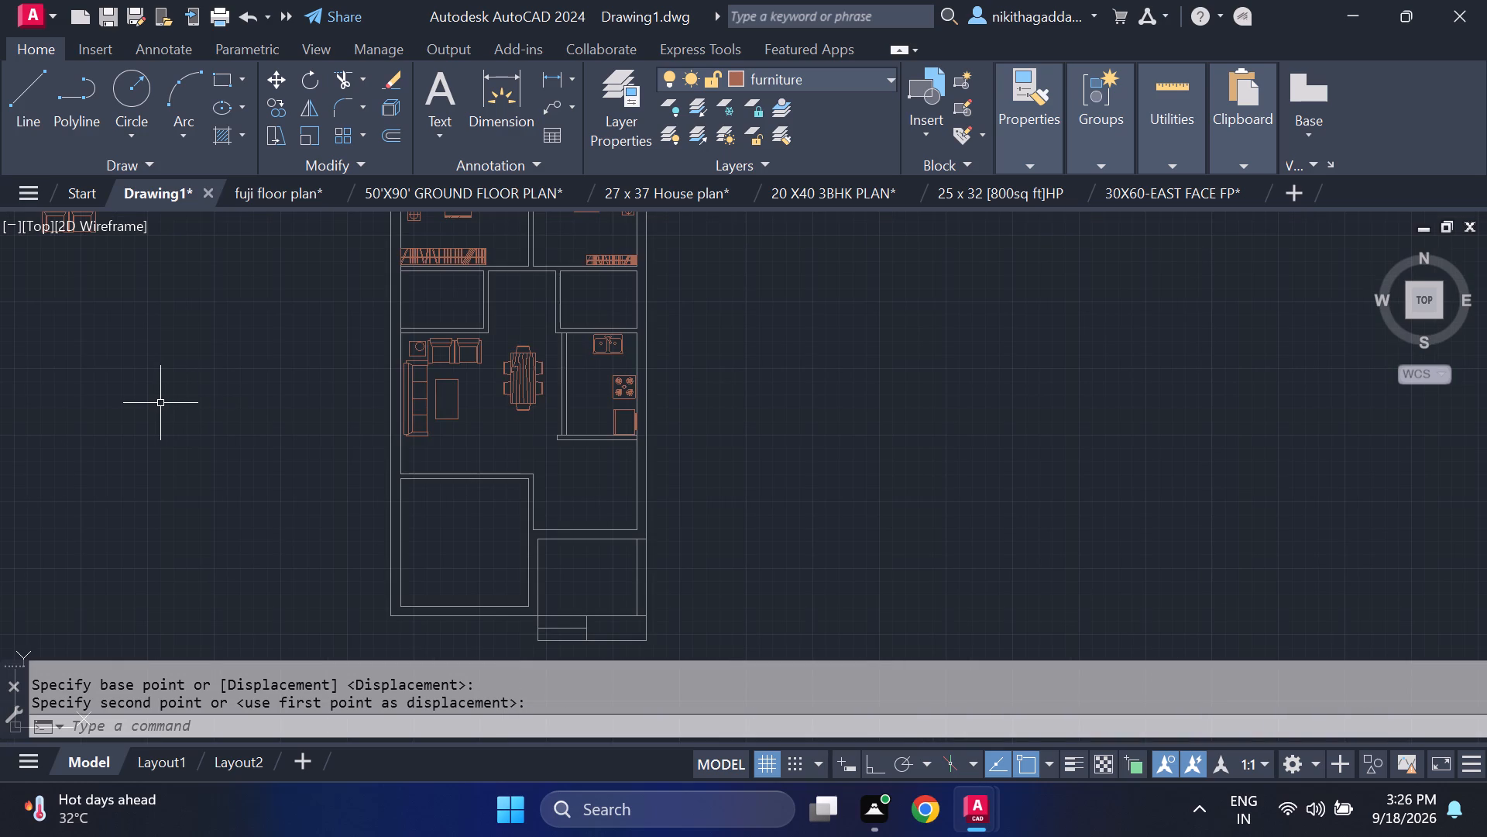
middle_drag(225, 425, 750, 452)
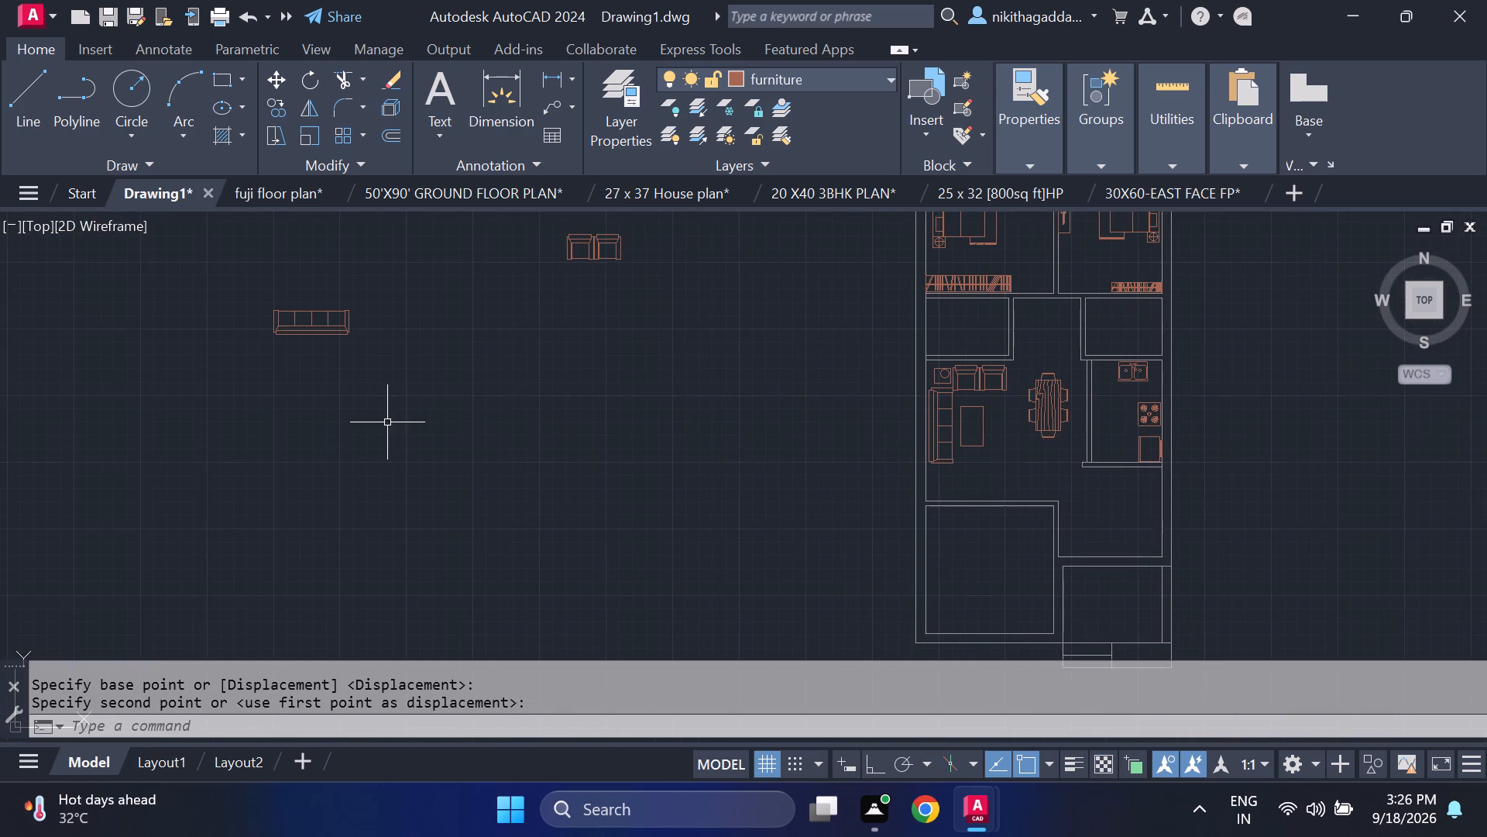
scroll(387, 422, down, 2)
scroll(378, 300, up, 3)
scroll(669, 425, down, 2)
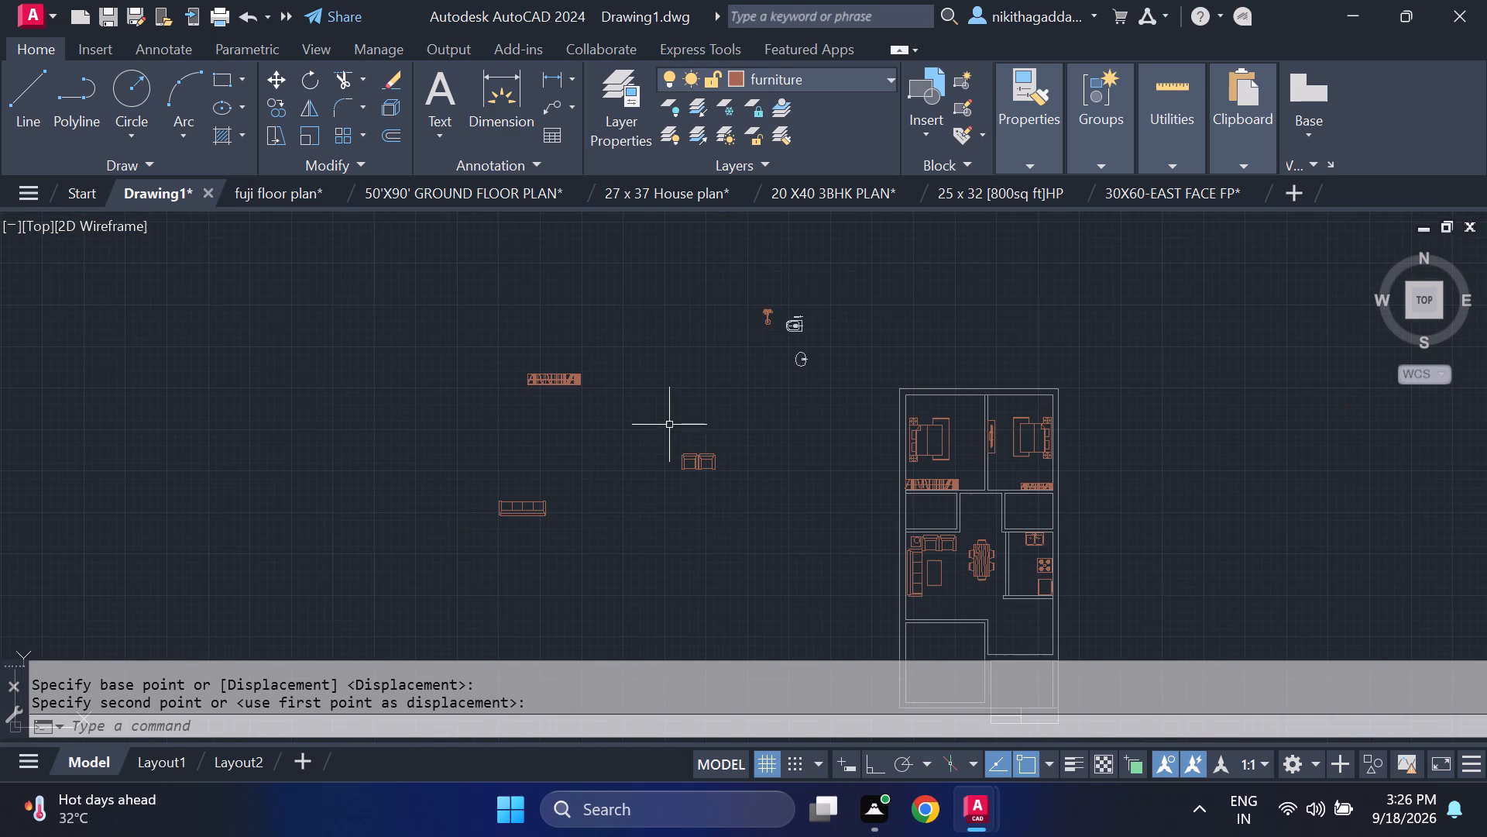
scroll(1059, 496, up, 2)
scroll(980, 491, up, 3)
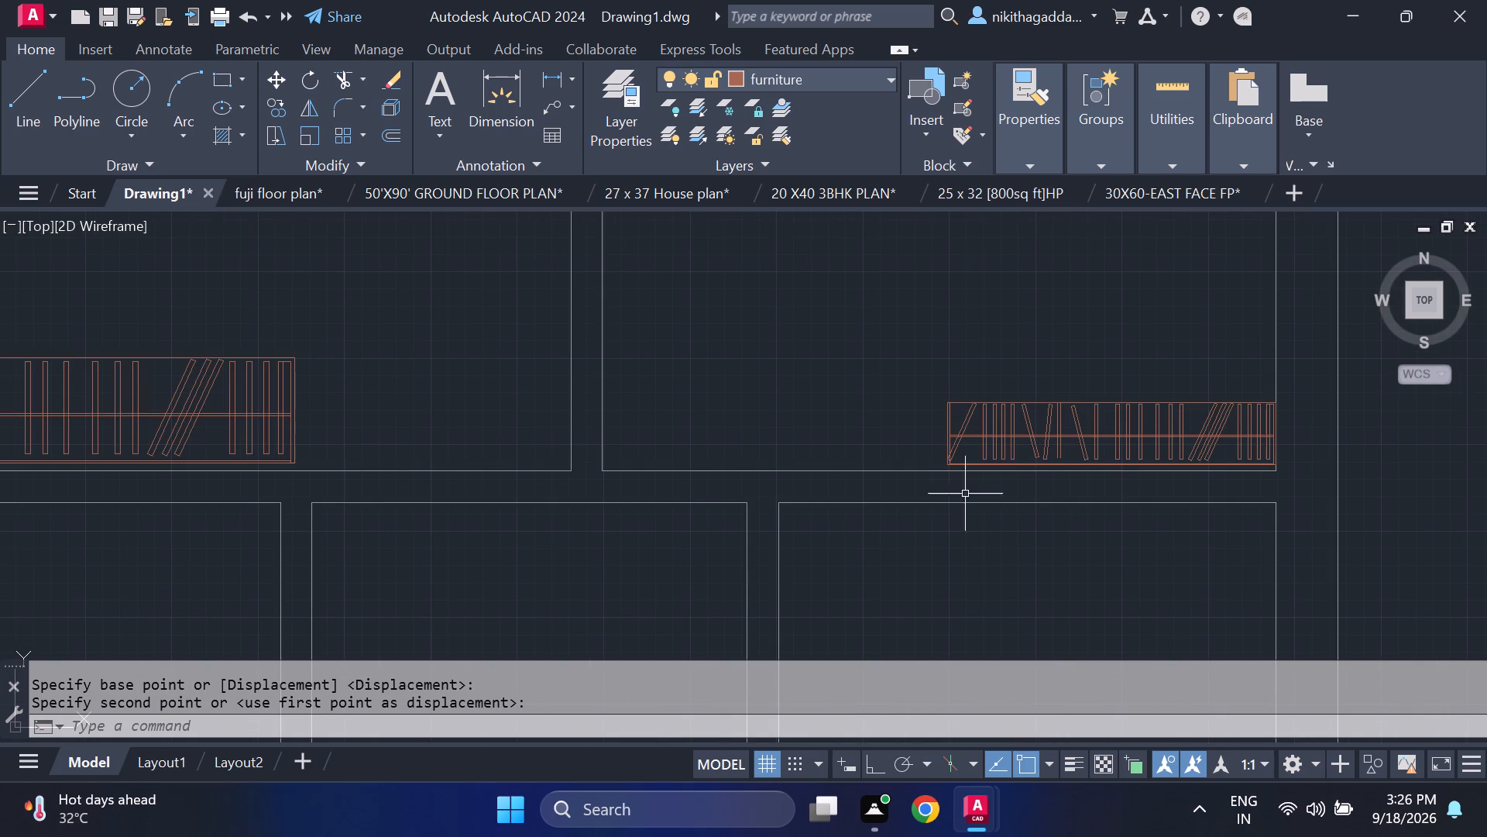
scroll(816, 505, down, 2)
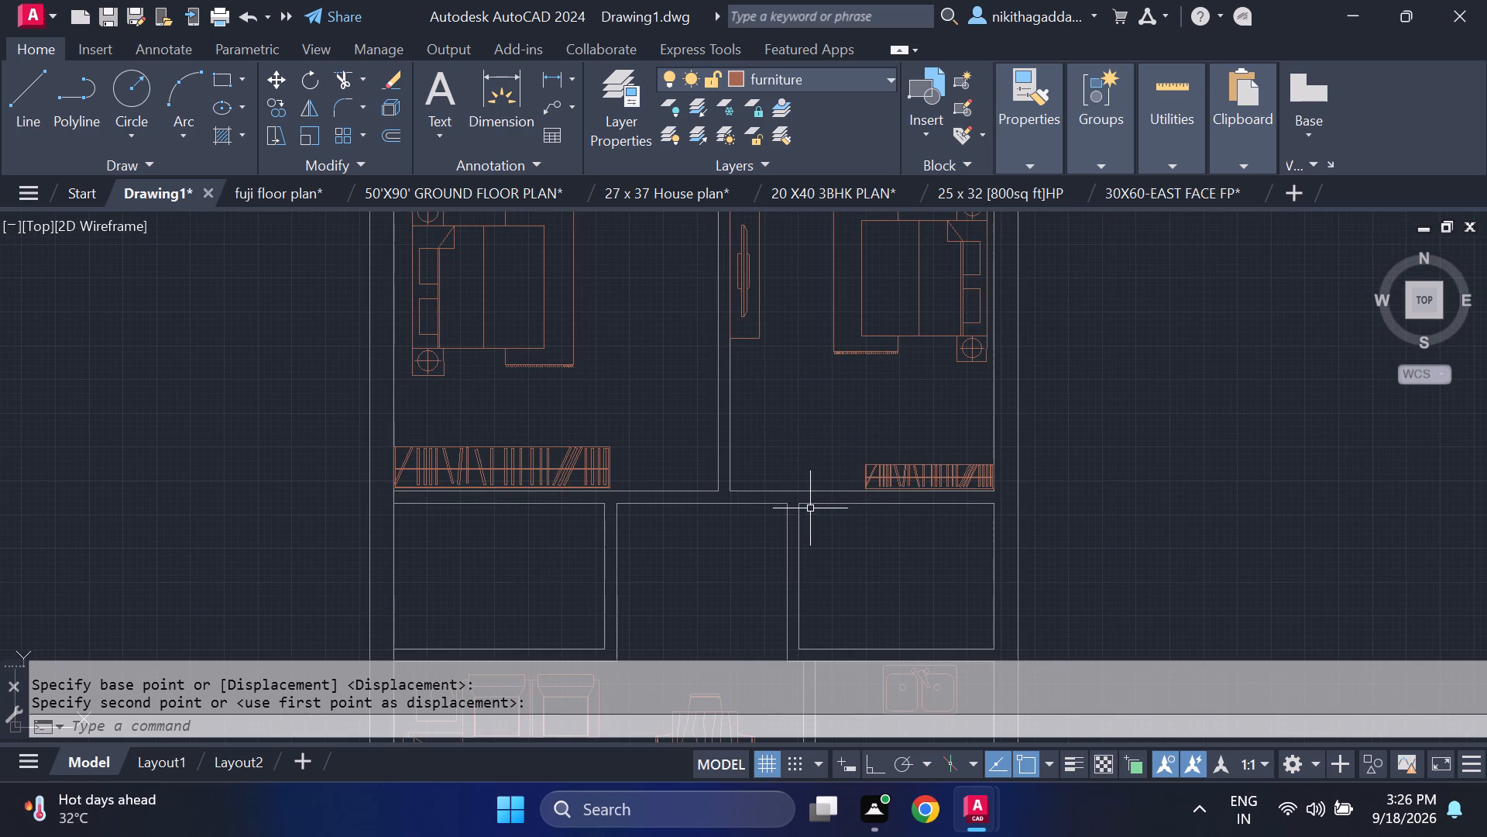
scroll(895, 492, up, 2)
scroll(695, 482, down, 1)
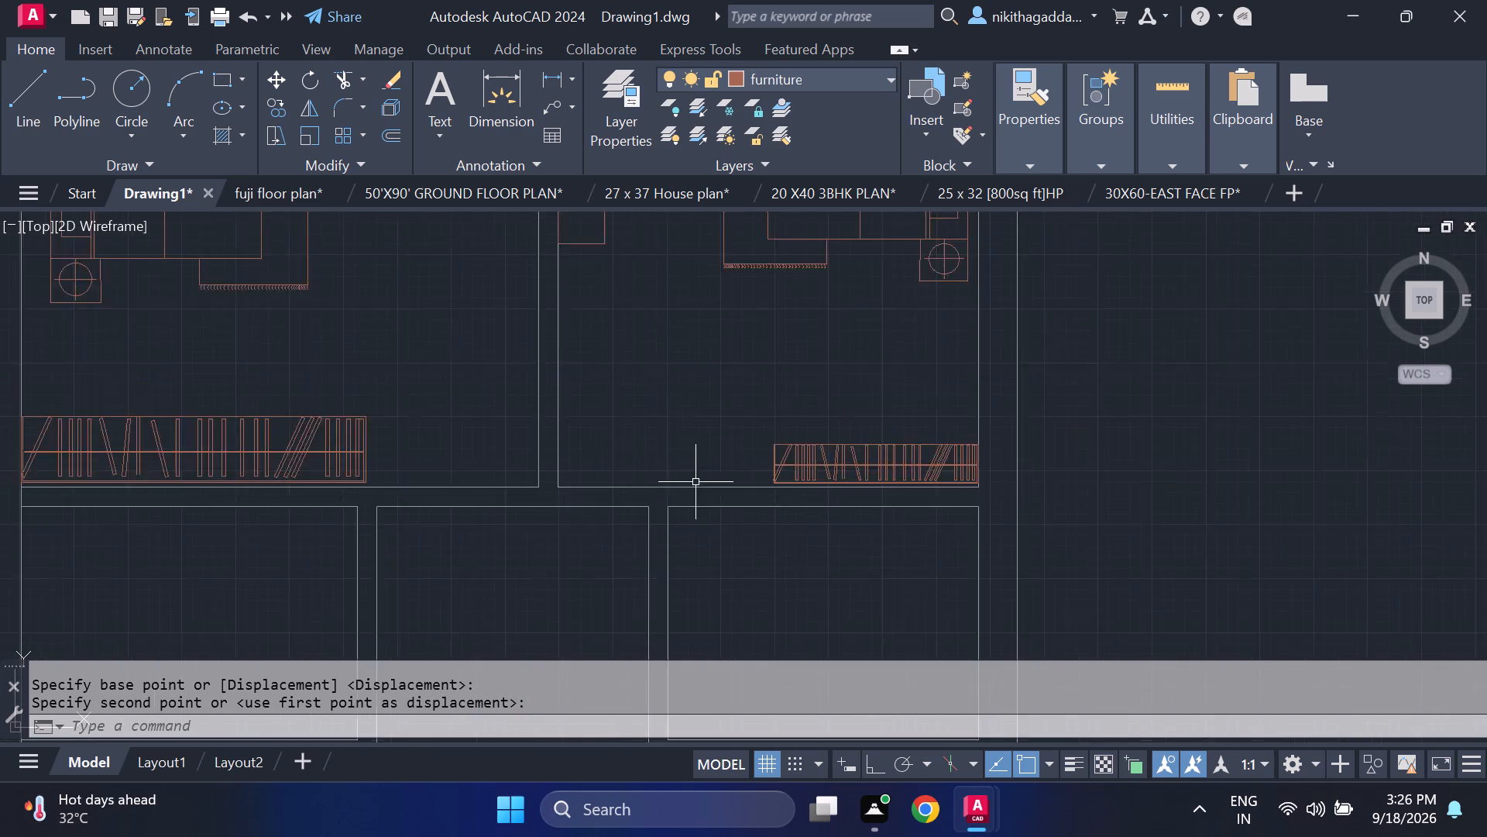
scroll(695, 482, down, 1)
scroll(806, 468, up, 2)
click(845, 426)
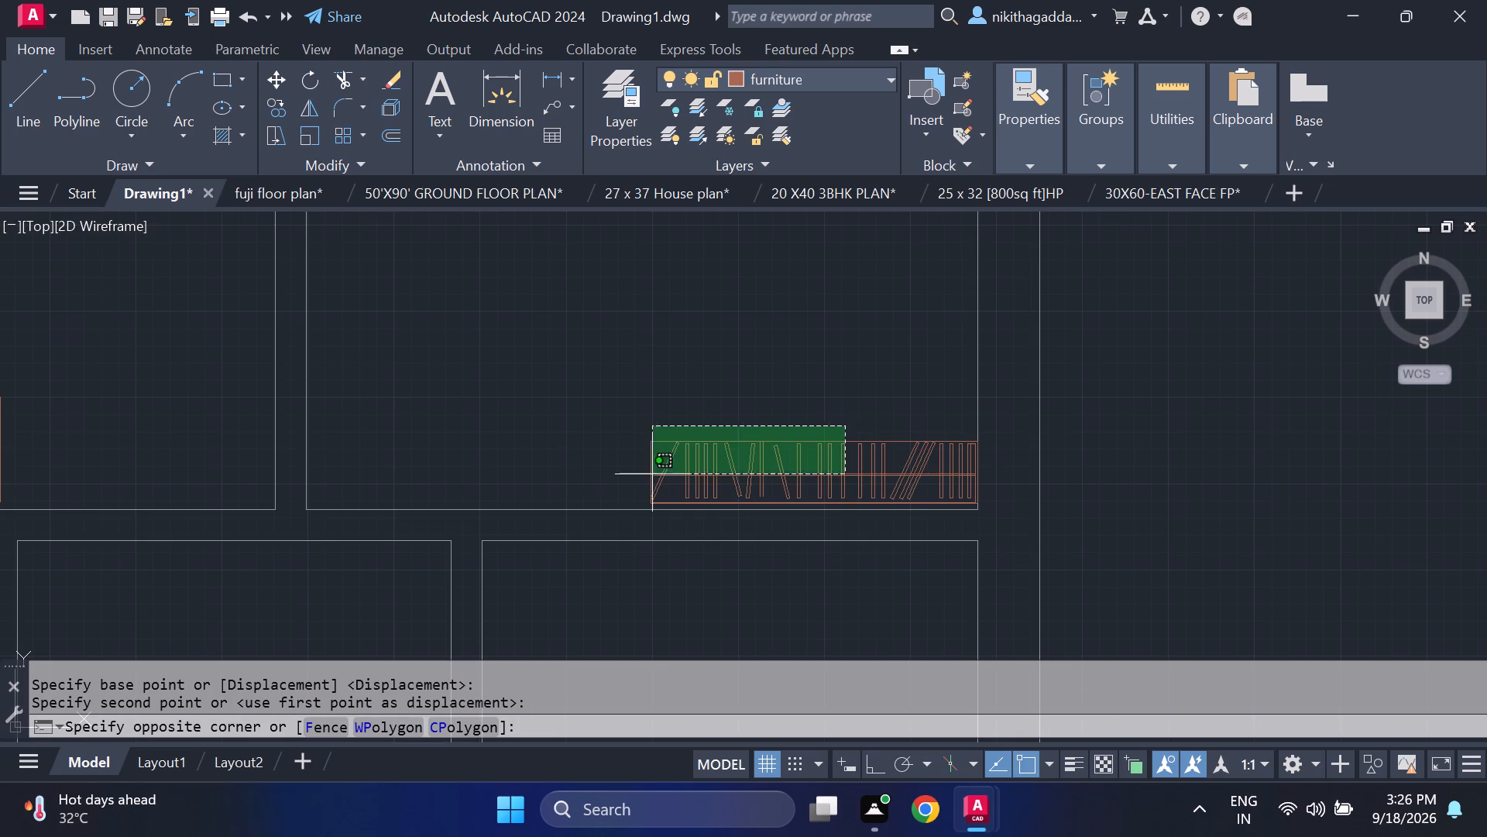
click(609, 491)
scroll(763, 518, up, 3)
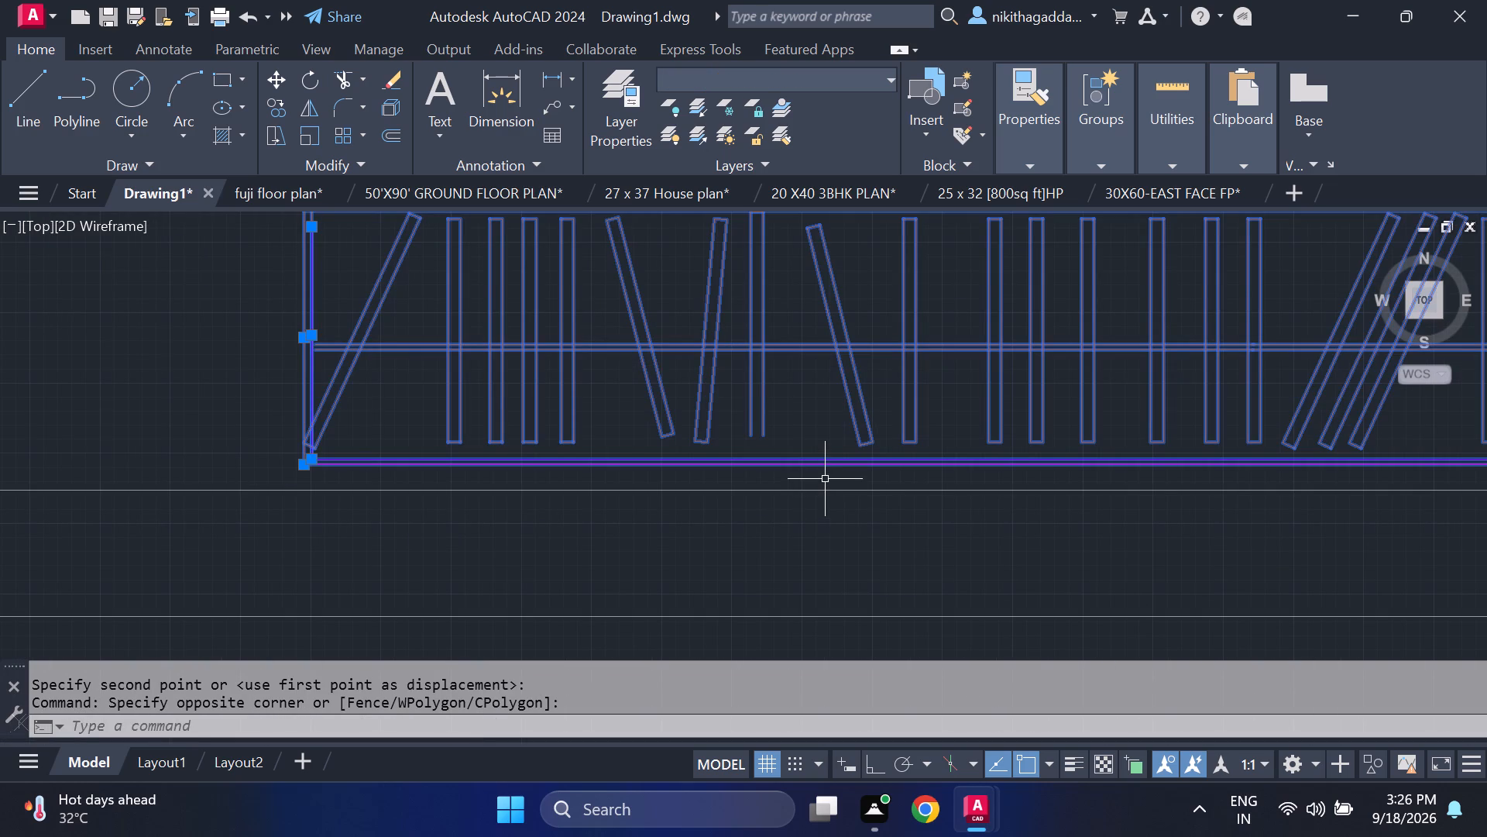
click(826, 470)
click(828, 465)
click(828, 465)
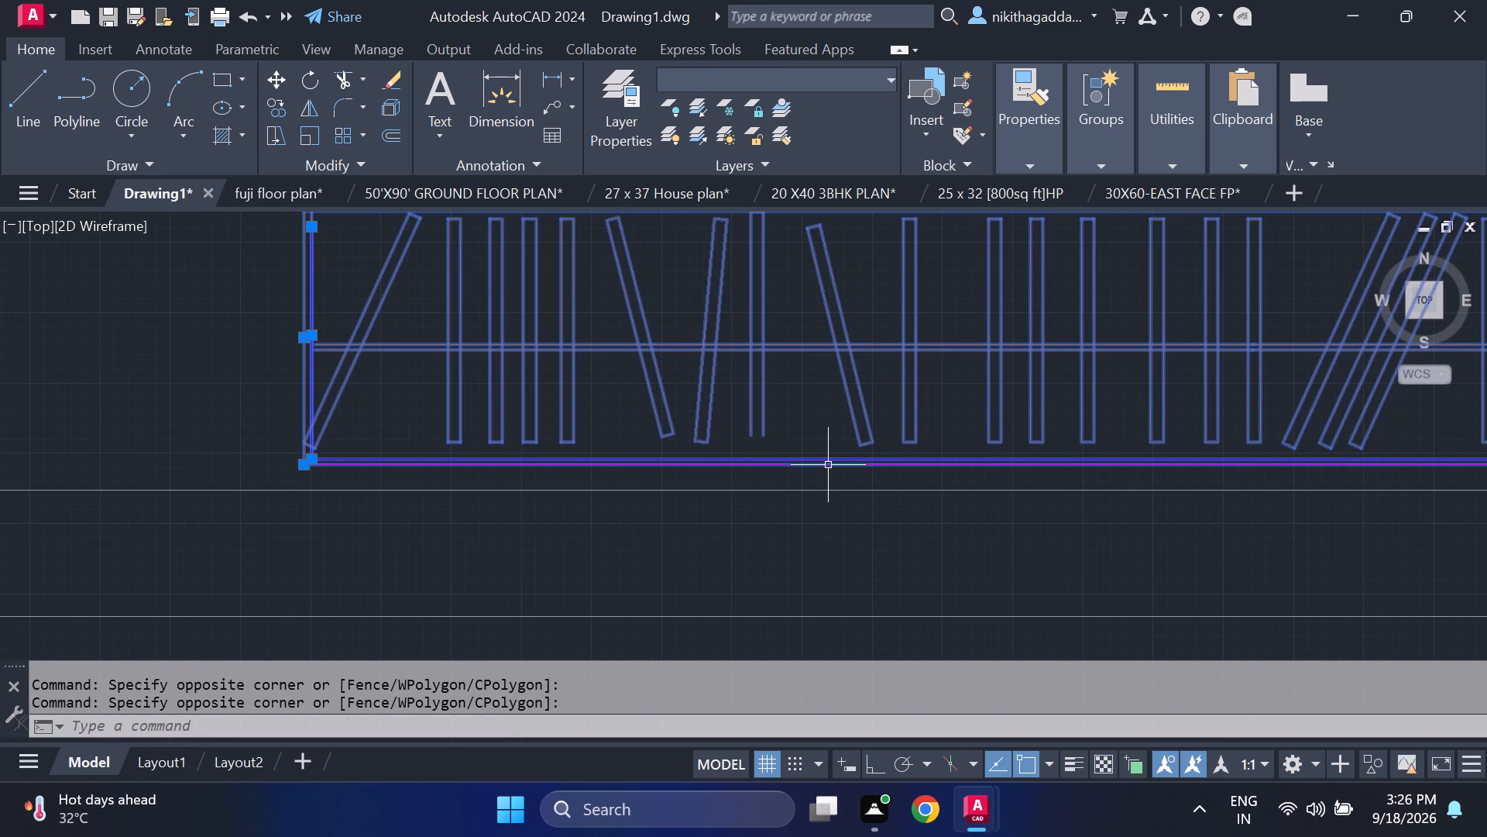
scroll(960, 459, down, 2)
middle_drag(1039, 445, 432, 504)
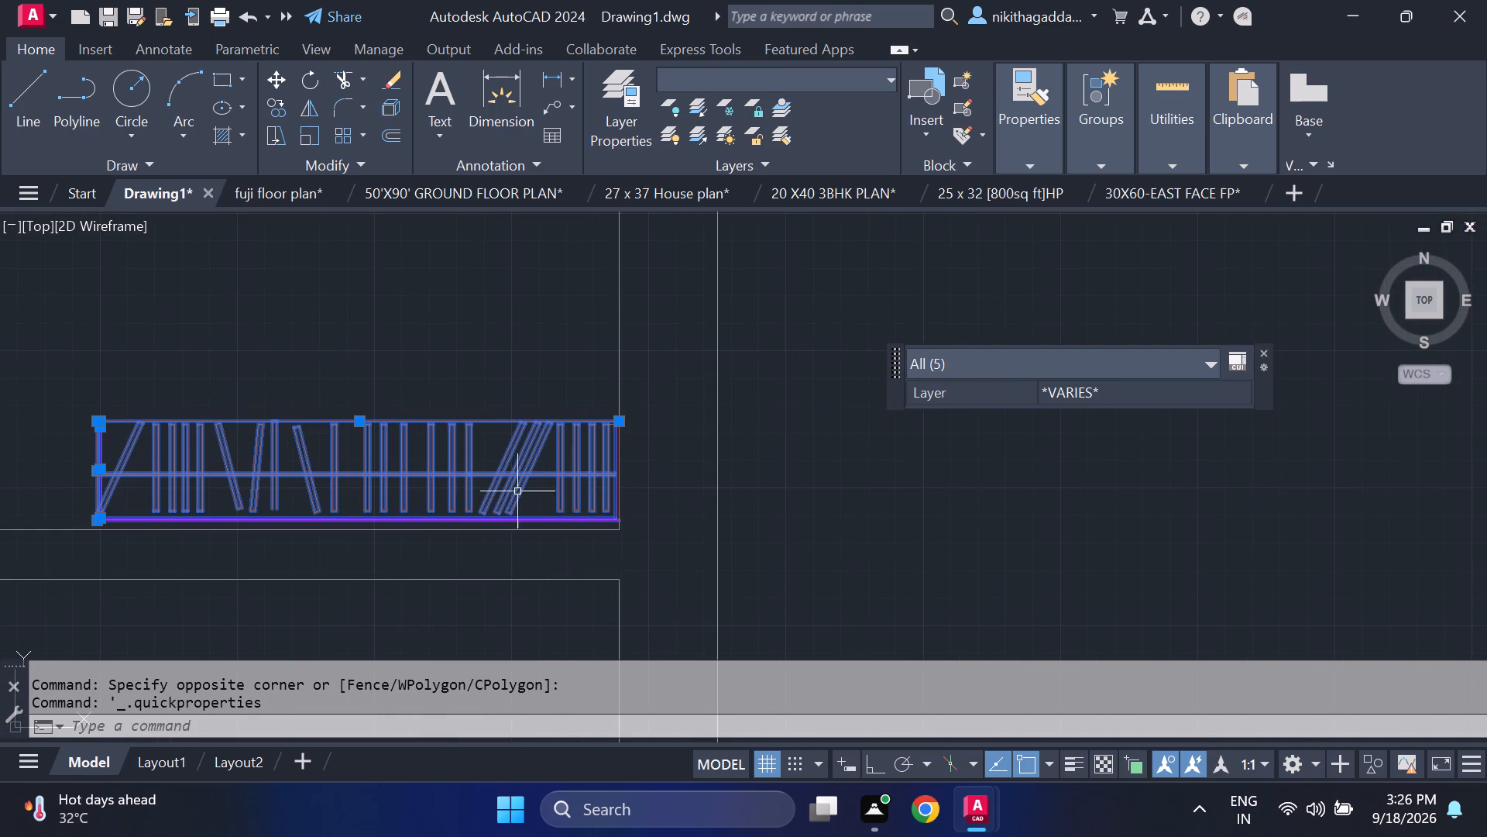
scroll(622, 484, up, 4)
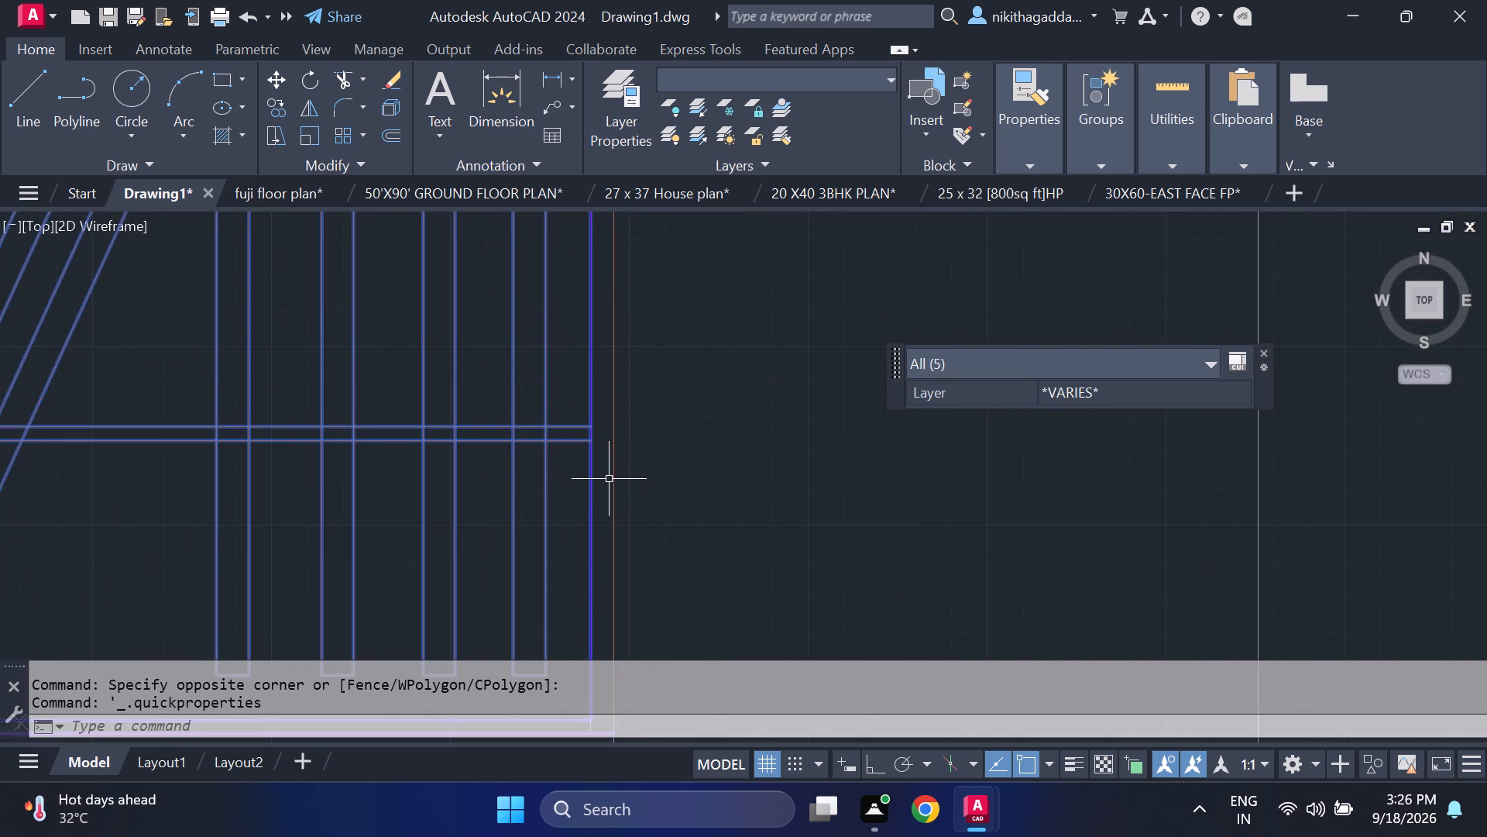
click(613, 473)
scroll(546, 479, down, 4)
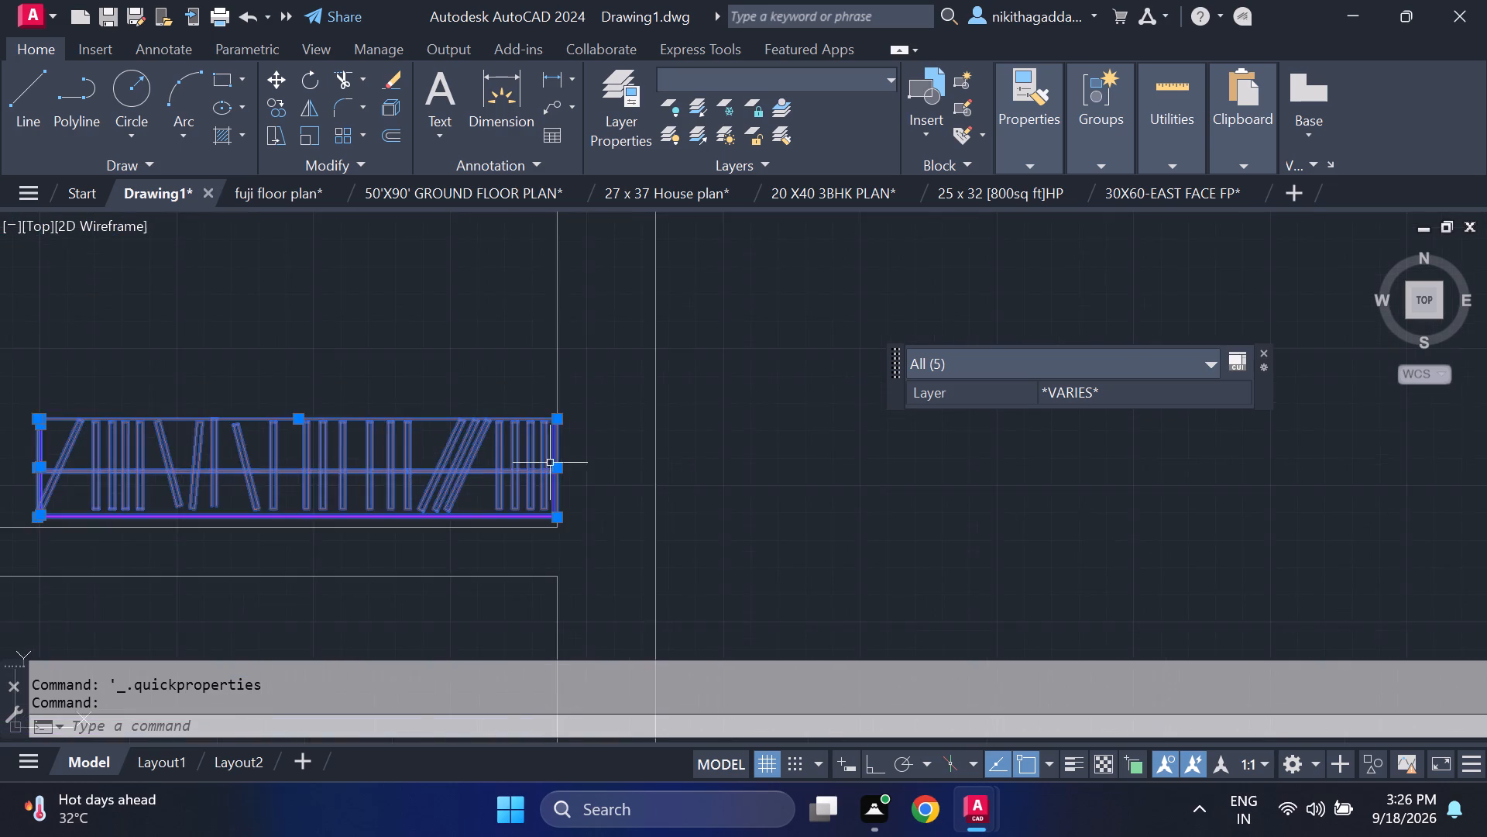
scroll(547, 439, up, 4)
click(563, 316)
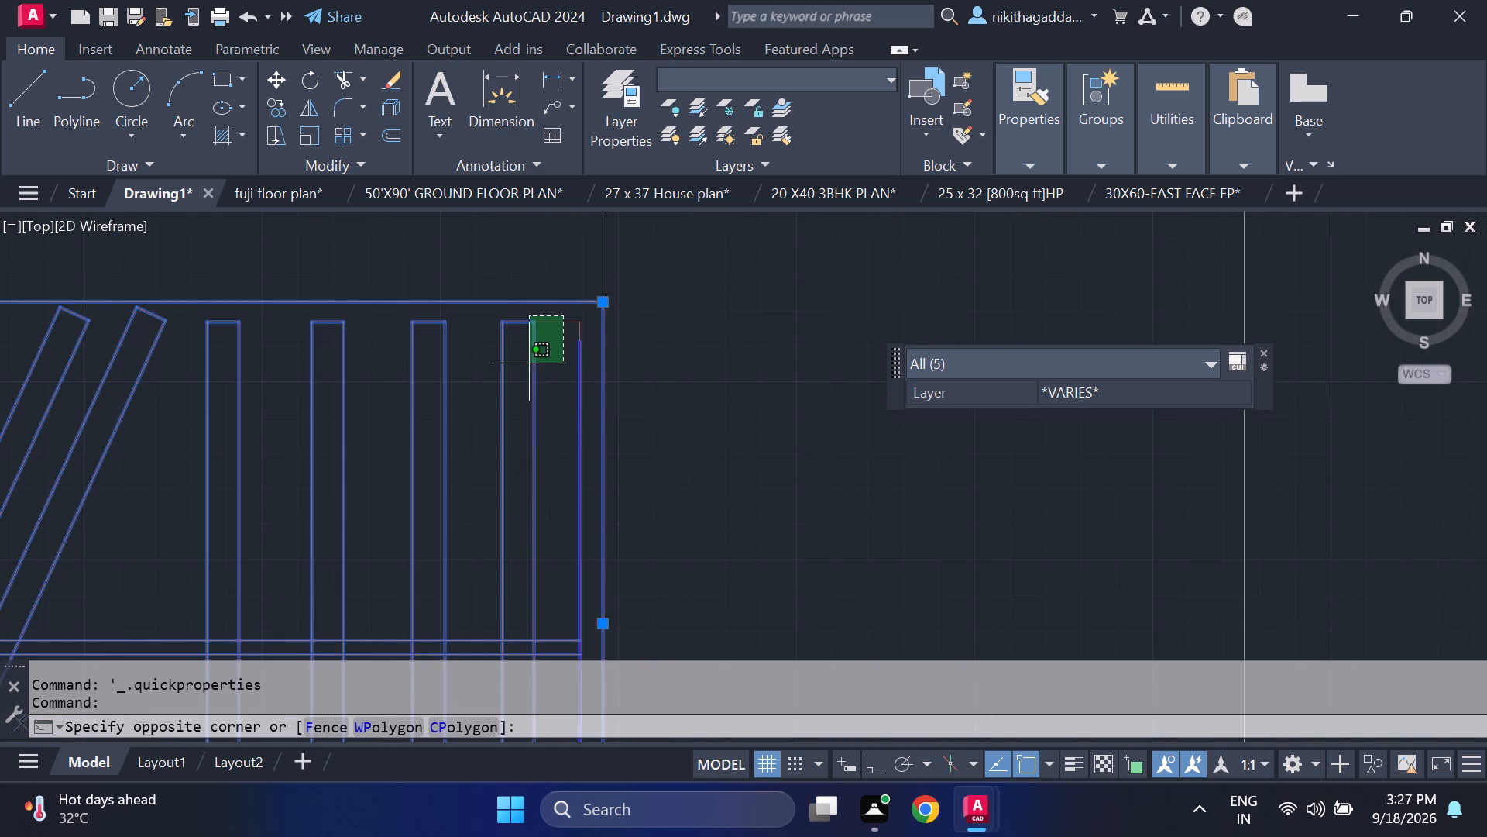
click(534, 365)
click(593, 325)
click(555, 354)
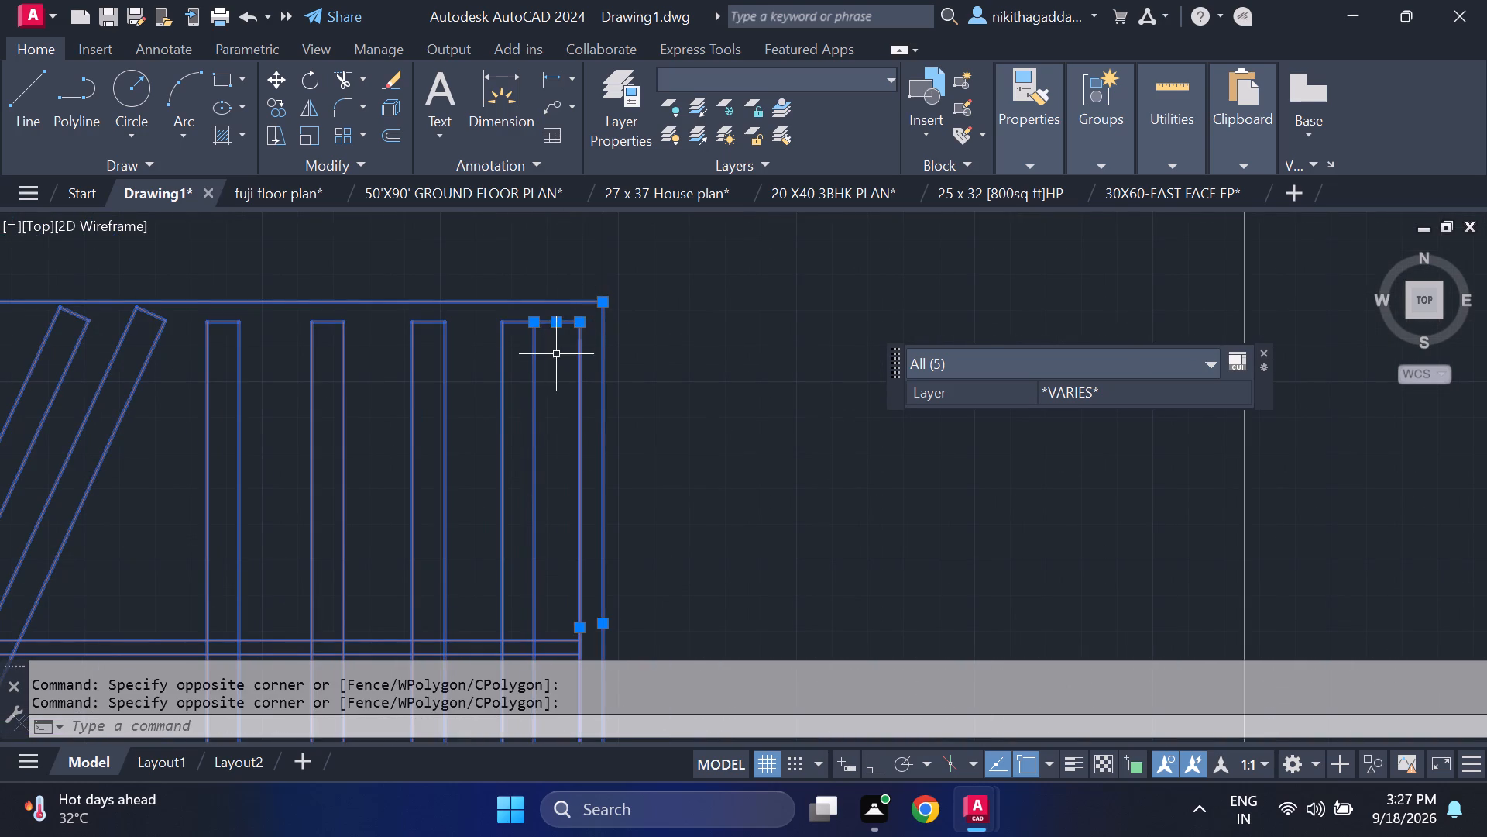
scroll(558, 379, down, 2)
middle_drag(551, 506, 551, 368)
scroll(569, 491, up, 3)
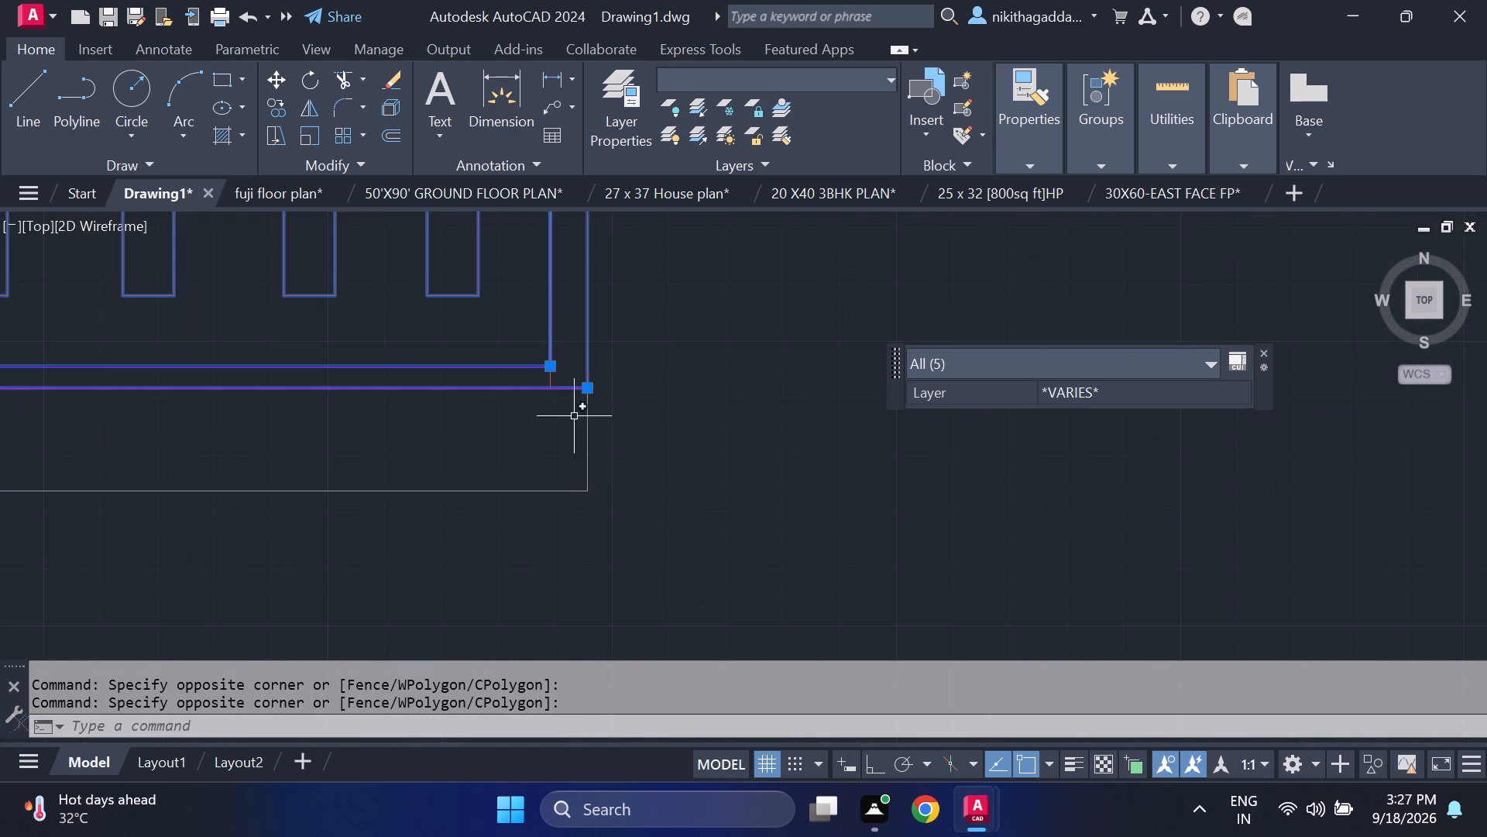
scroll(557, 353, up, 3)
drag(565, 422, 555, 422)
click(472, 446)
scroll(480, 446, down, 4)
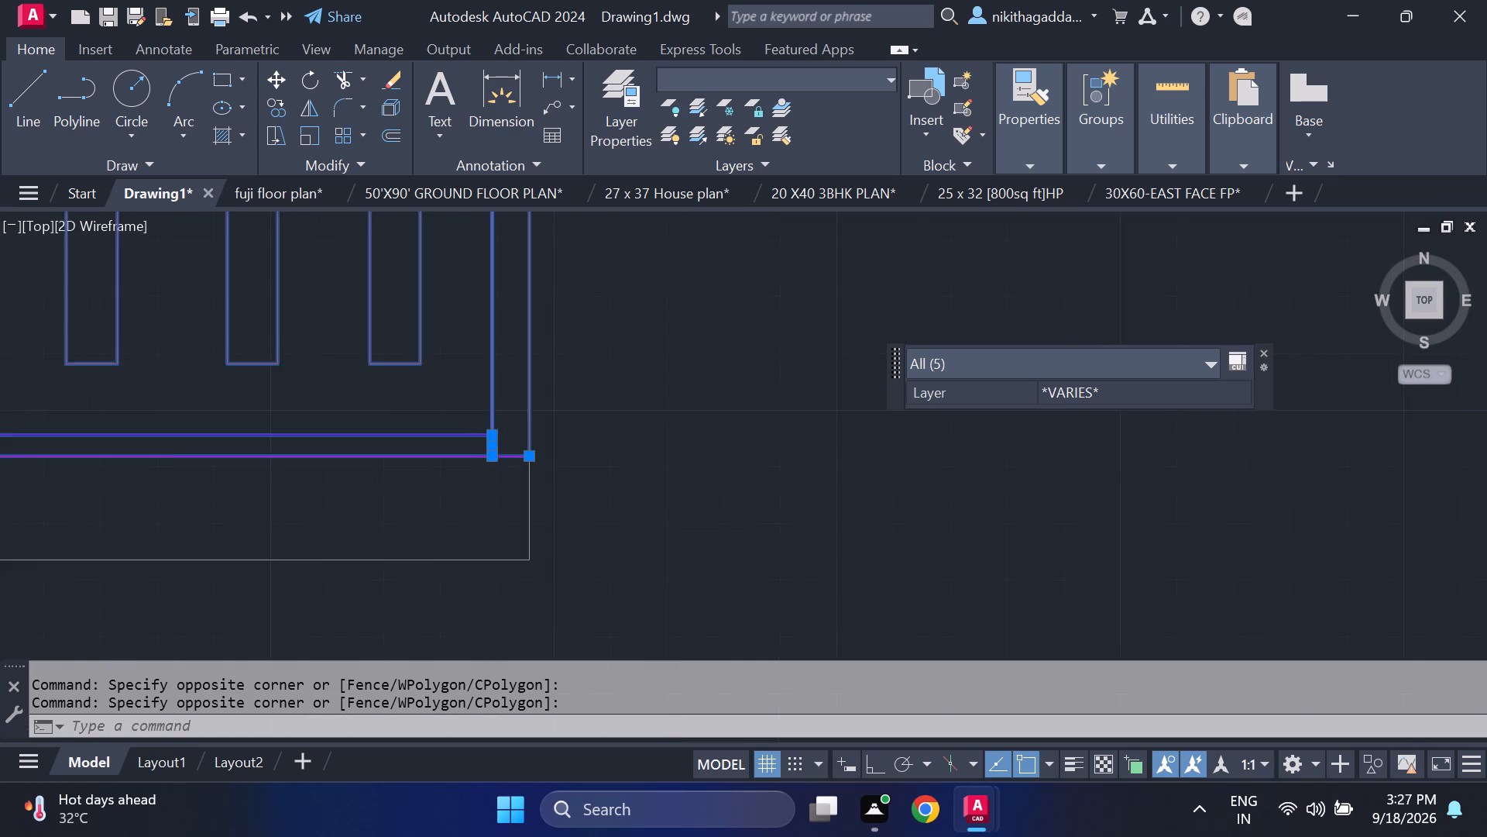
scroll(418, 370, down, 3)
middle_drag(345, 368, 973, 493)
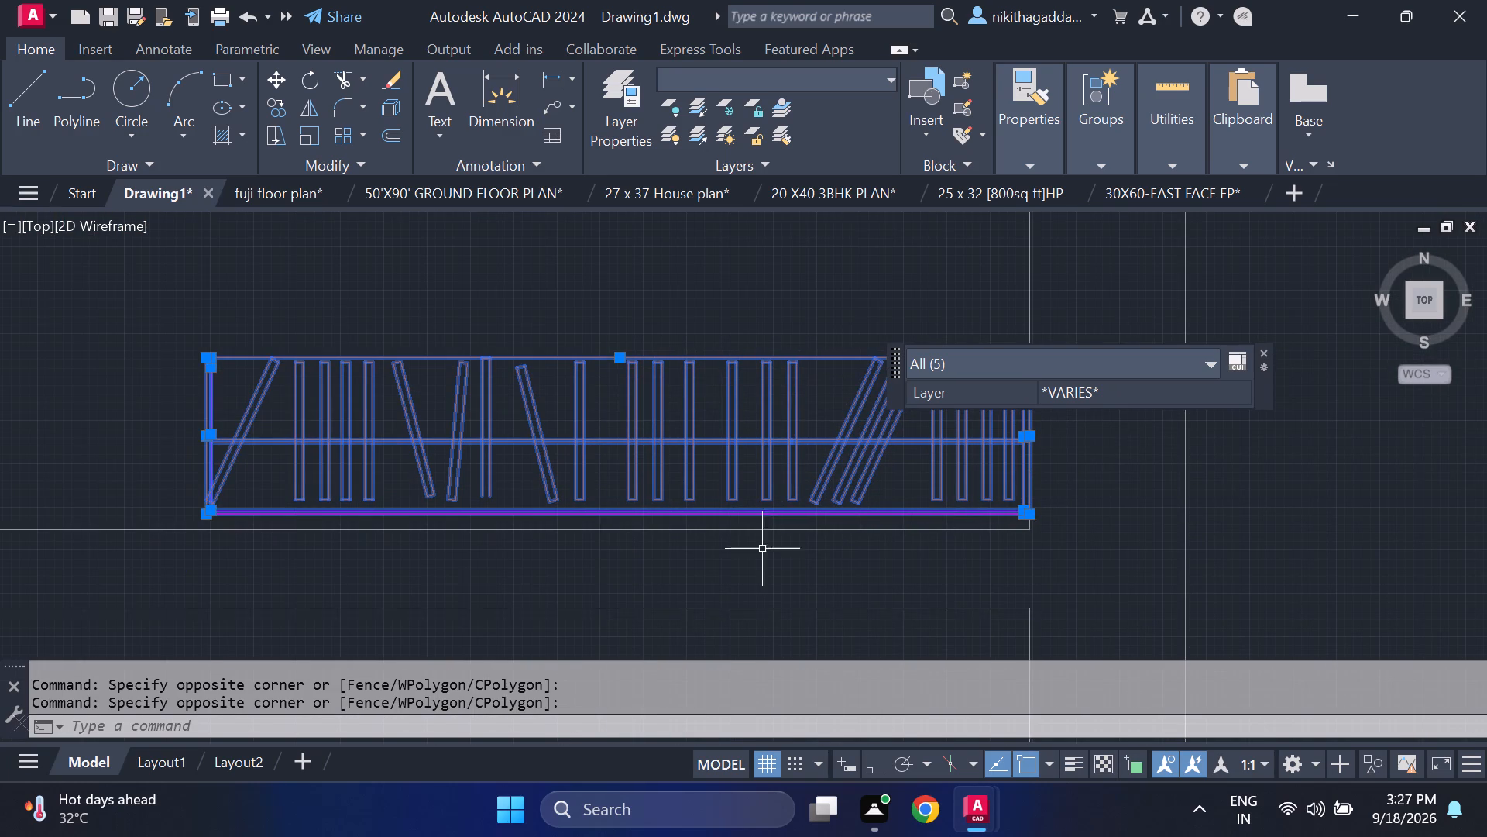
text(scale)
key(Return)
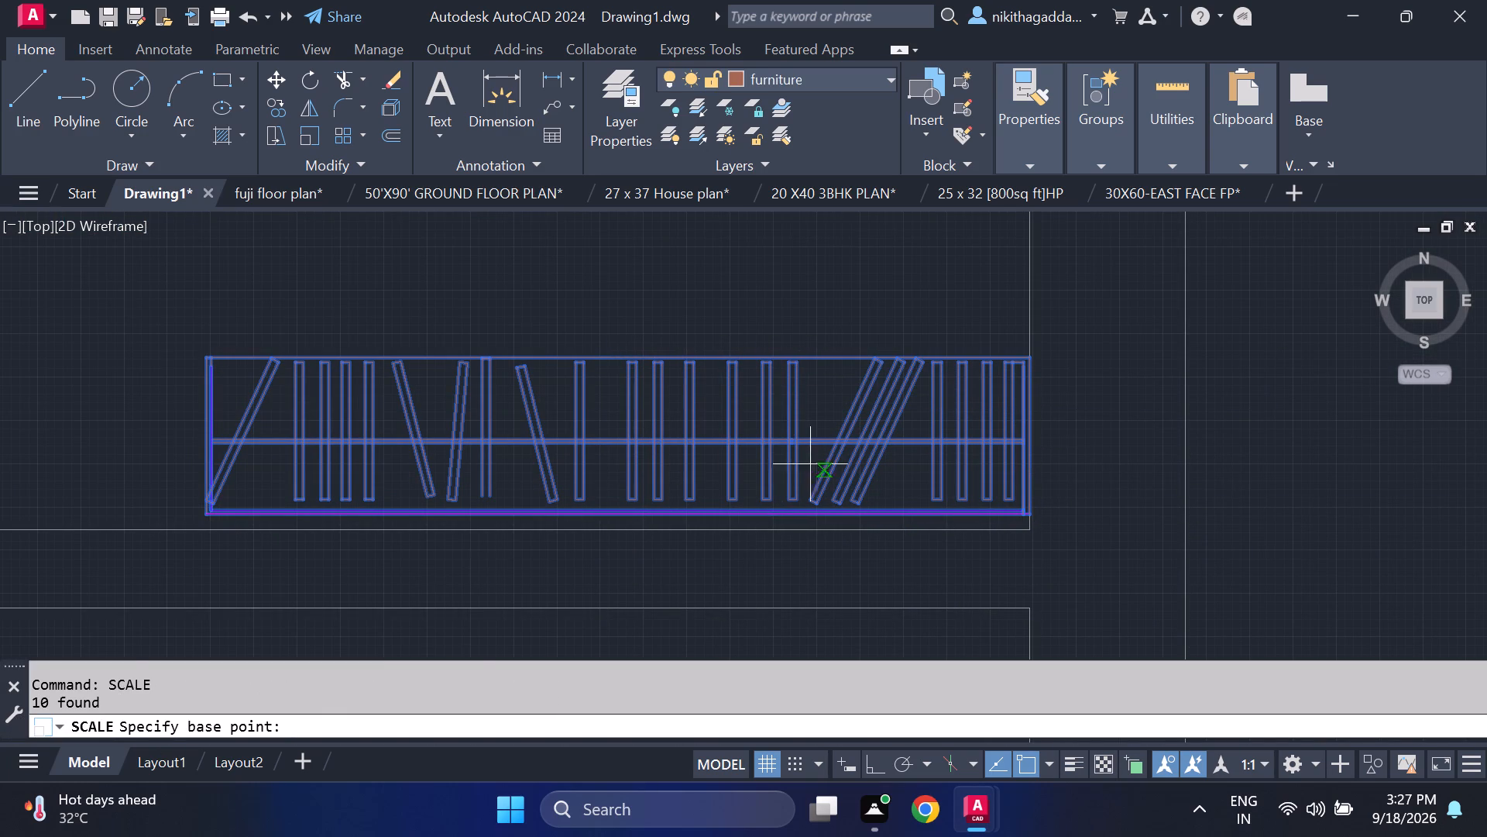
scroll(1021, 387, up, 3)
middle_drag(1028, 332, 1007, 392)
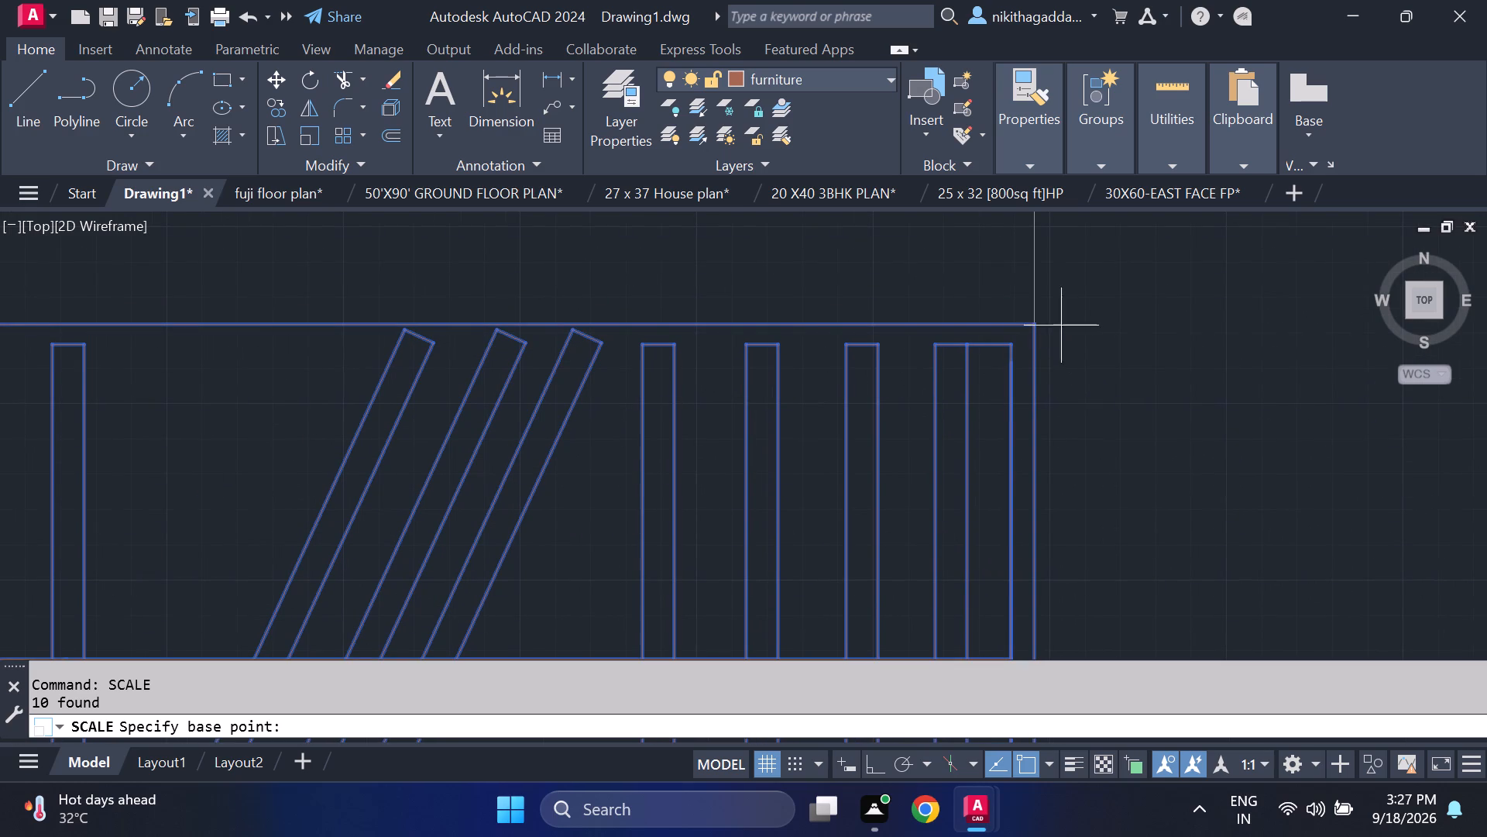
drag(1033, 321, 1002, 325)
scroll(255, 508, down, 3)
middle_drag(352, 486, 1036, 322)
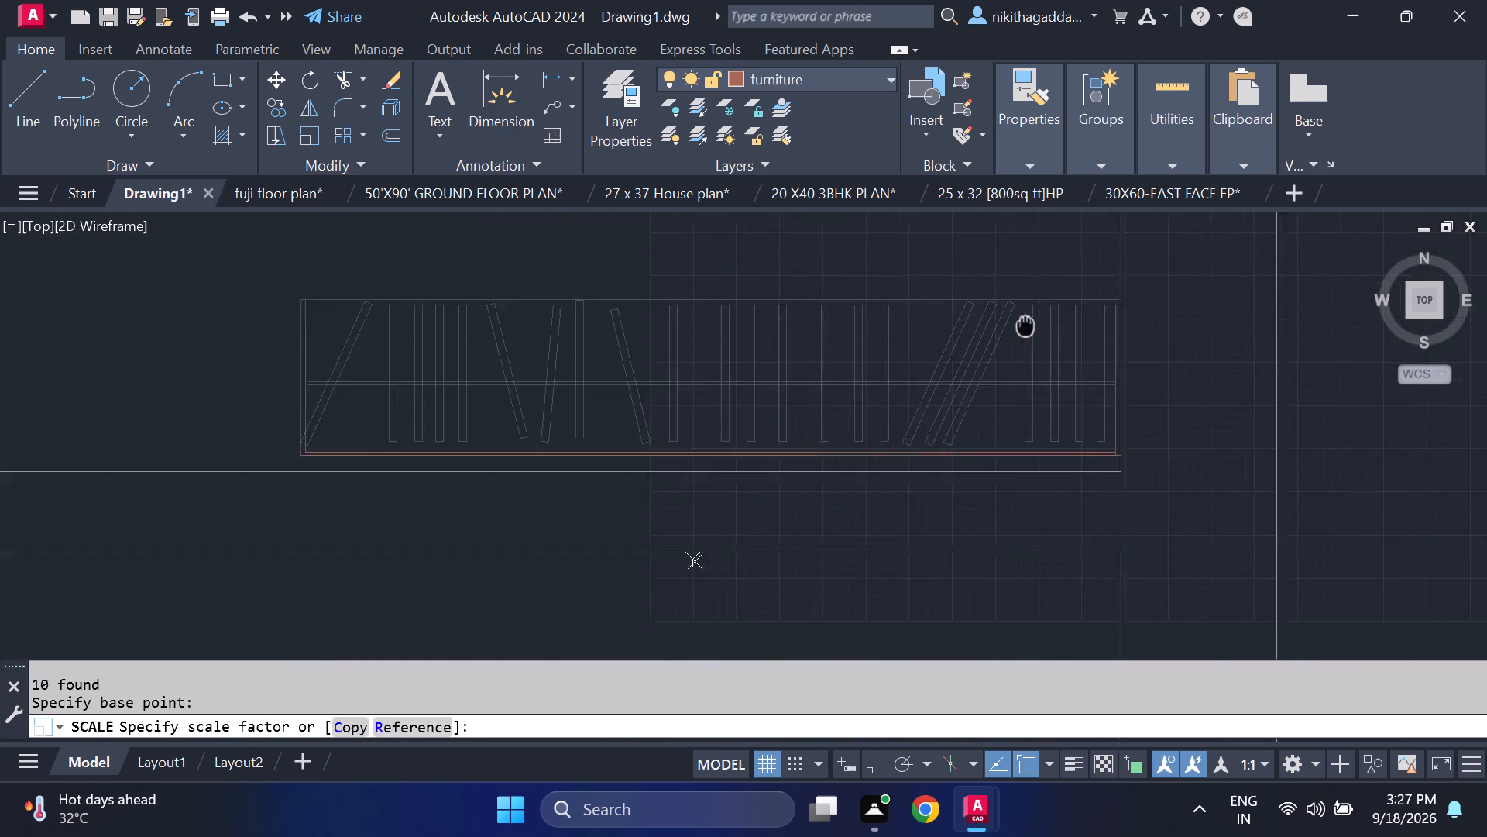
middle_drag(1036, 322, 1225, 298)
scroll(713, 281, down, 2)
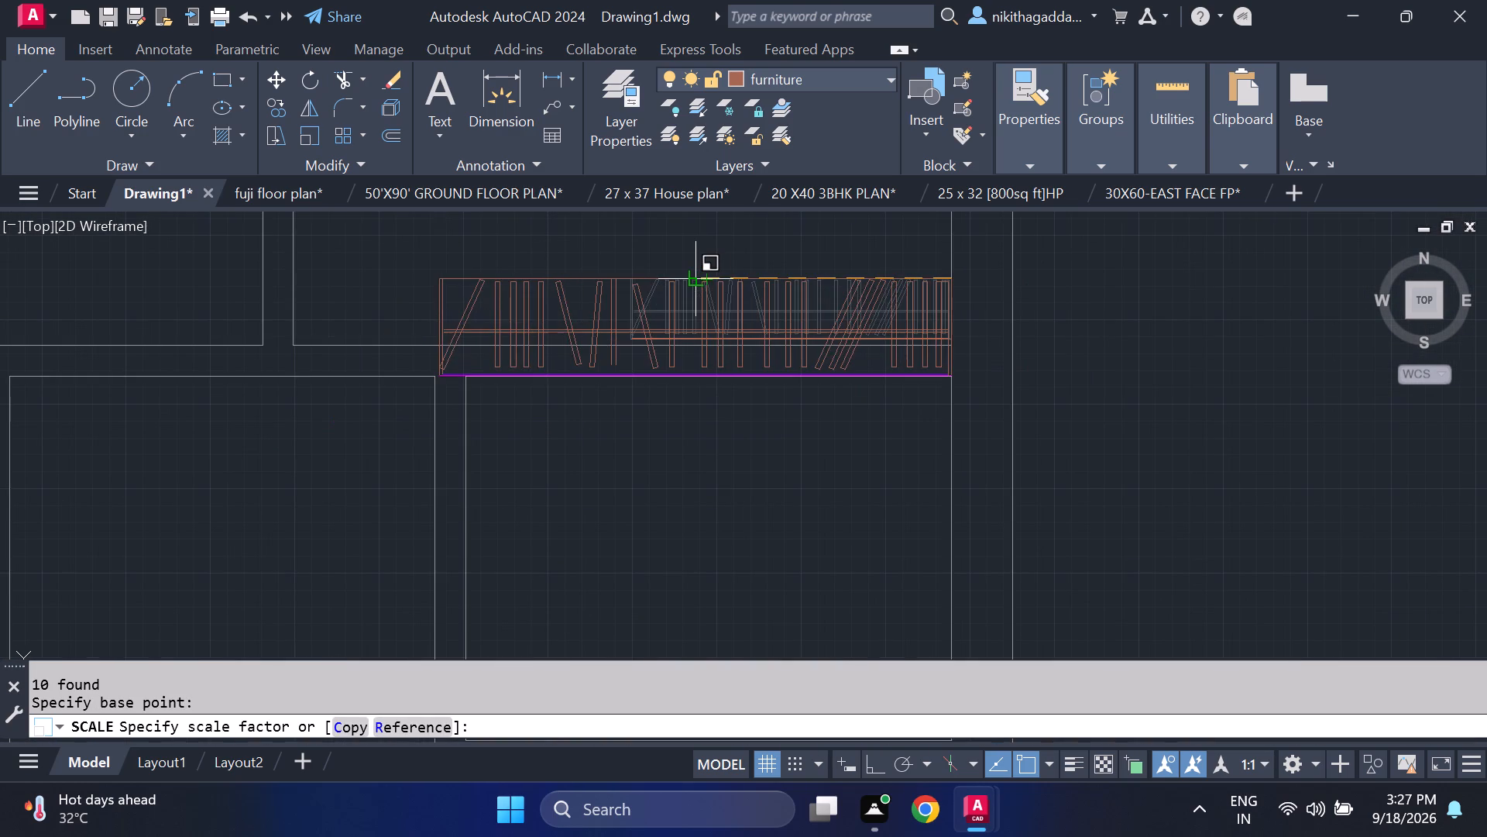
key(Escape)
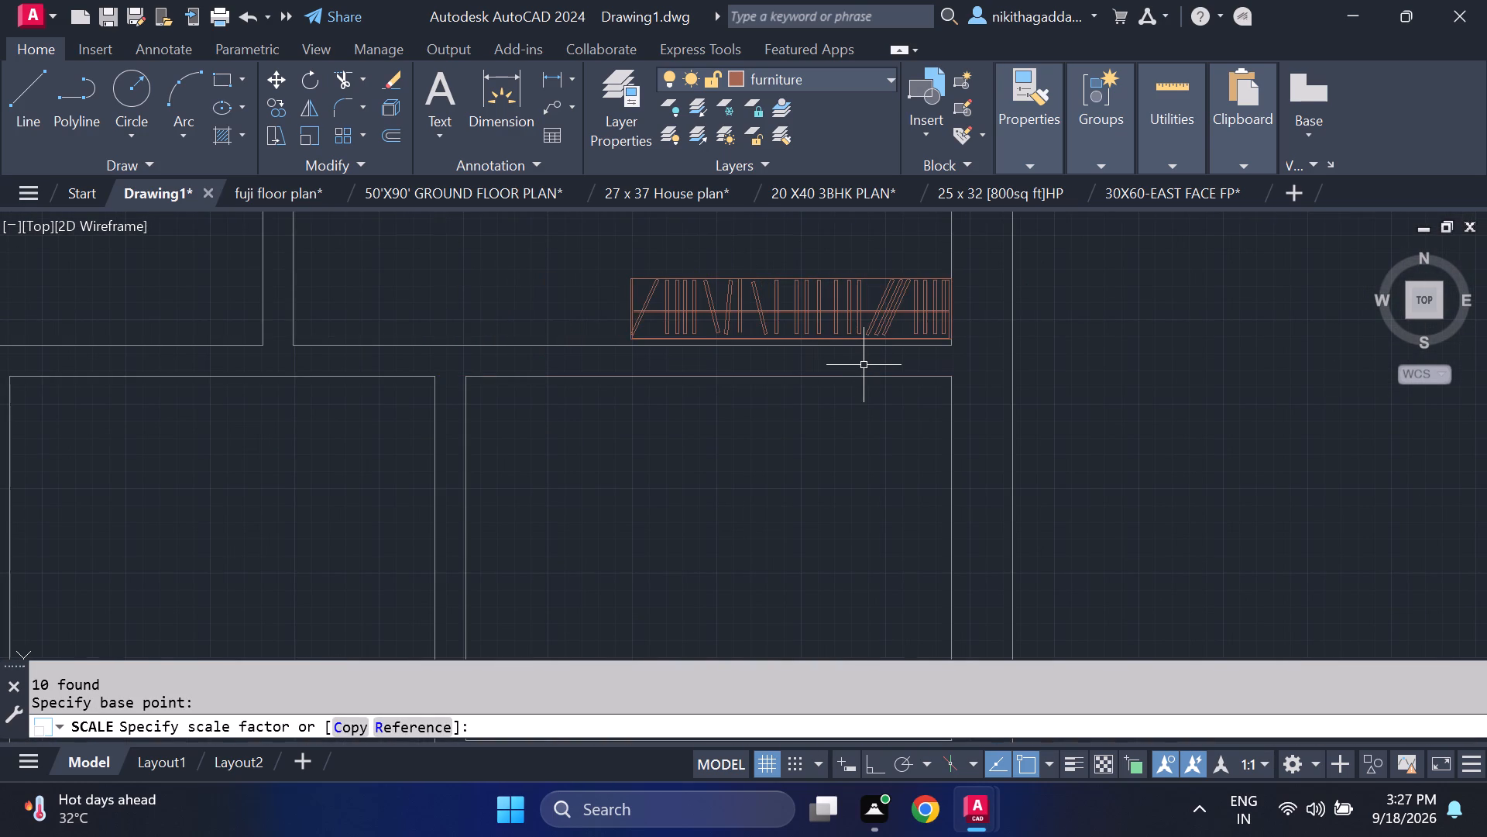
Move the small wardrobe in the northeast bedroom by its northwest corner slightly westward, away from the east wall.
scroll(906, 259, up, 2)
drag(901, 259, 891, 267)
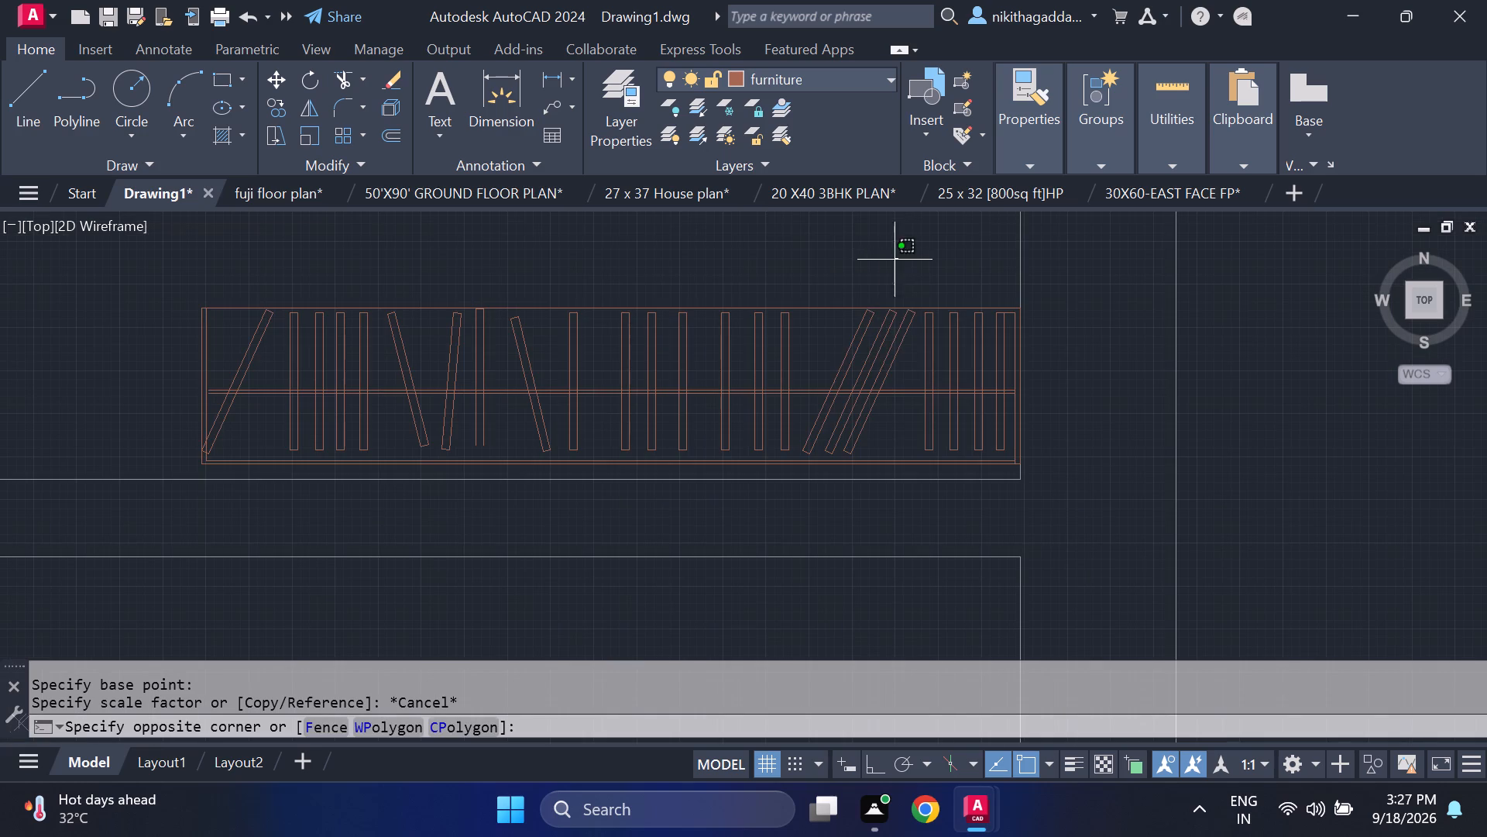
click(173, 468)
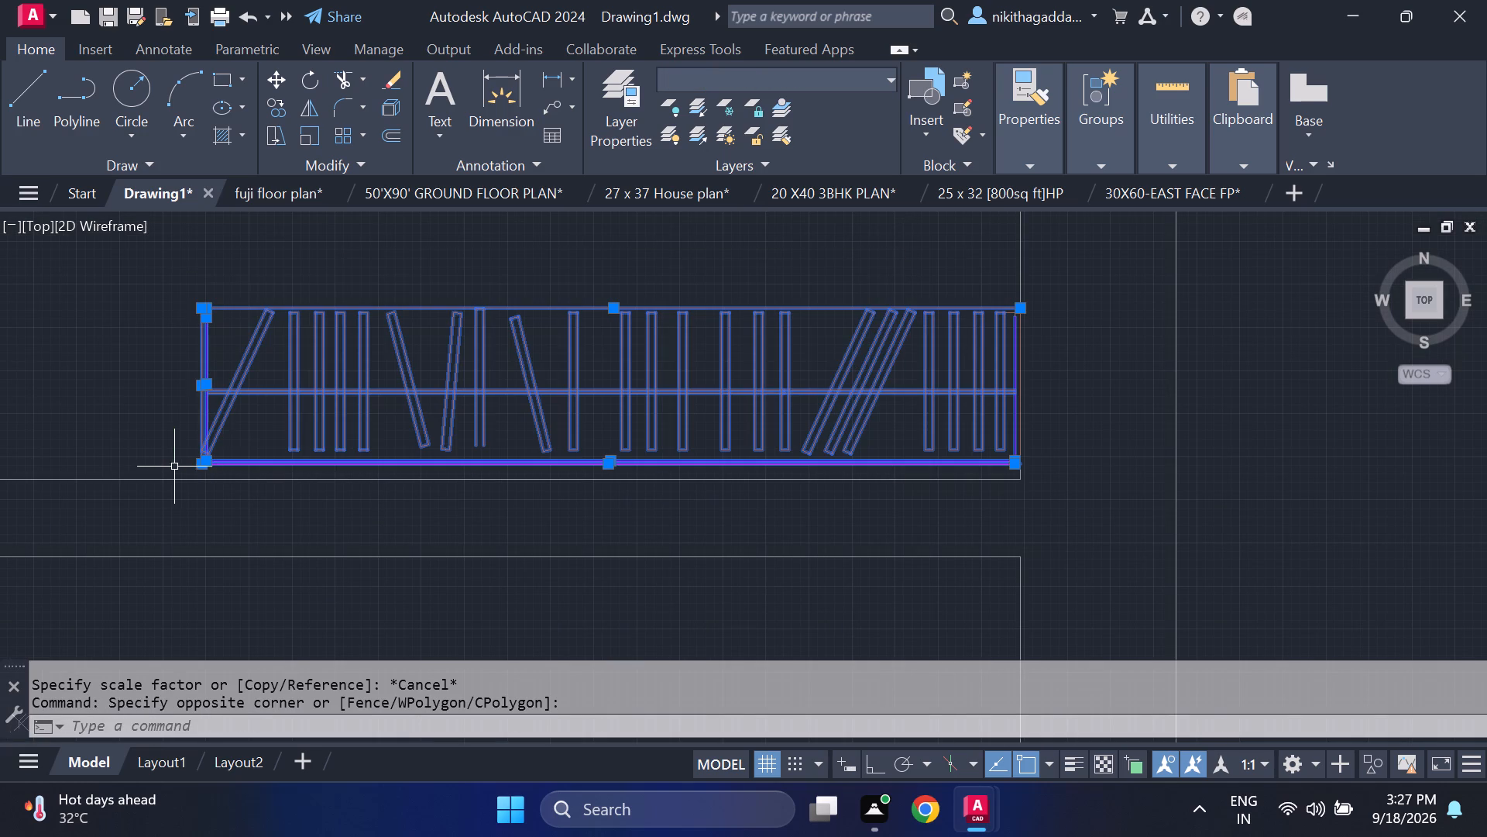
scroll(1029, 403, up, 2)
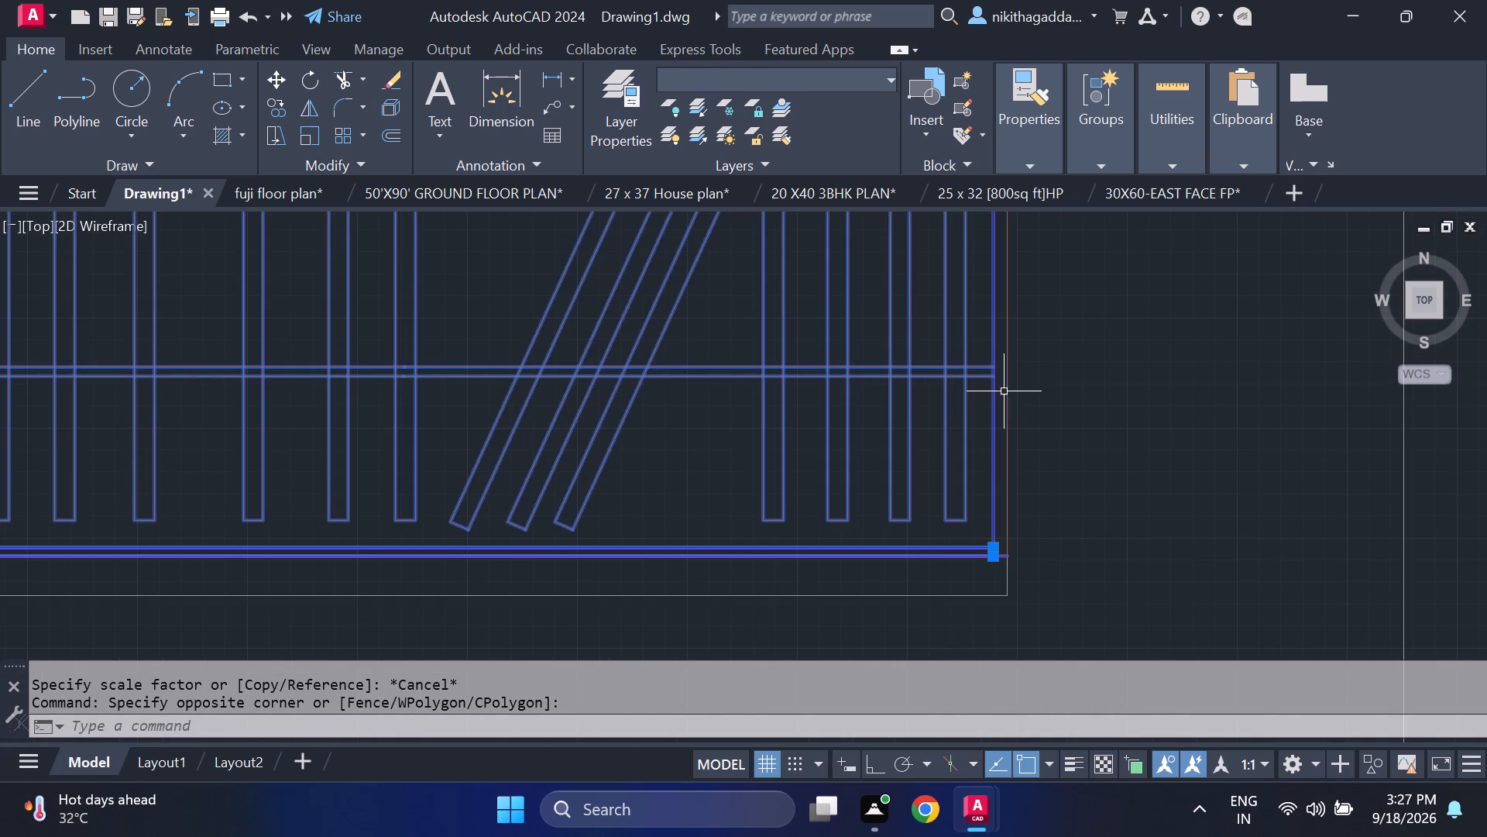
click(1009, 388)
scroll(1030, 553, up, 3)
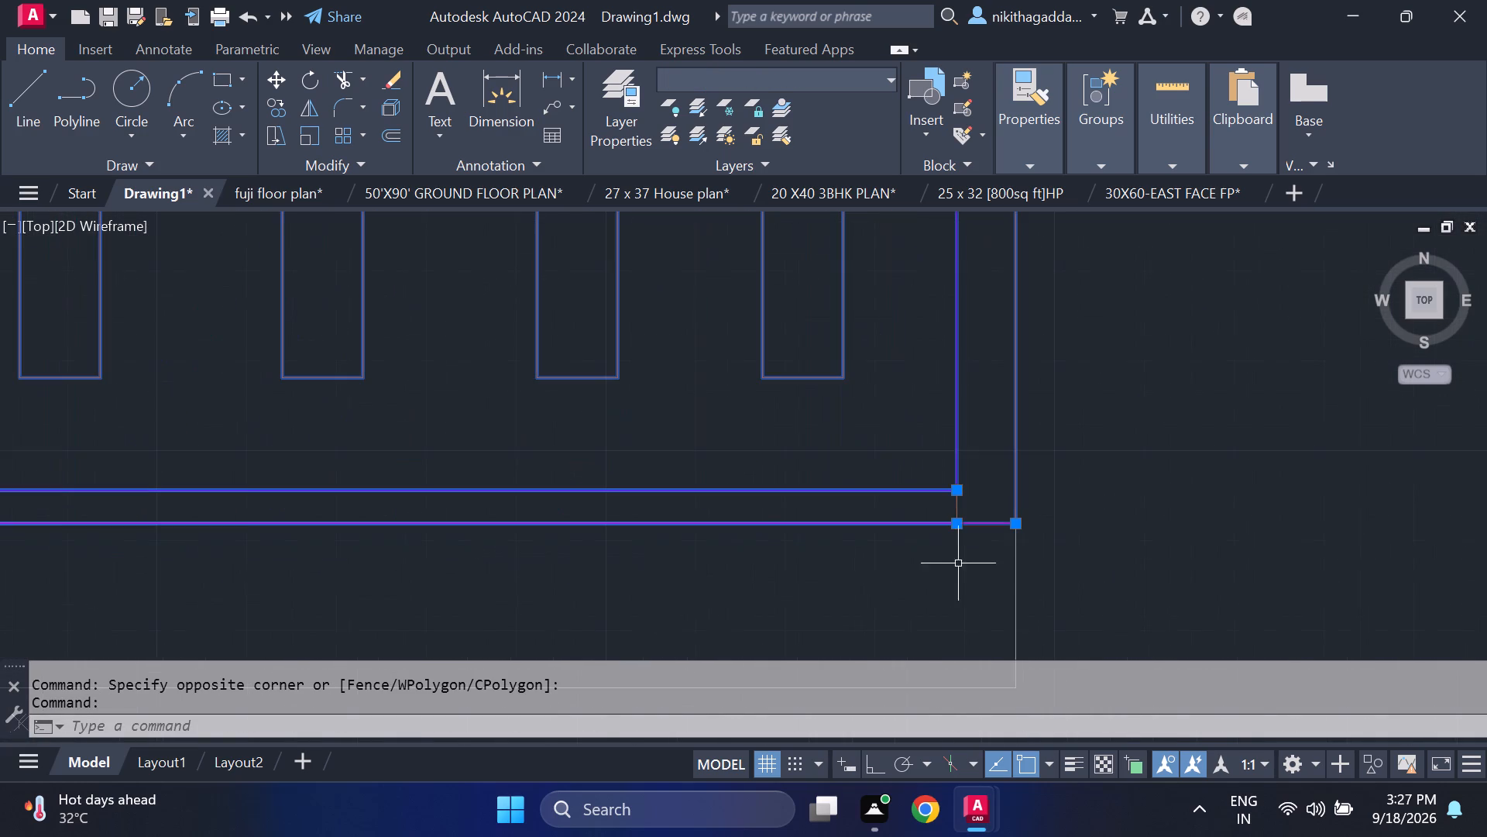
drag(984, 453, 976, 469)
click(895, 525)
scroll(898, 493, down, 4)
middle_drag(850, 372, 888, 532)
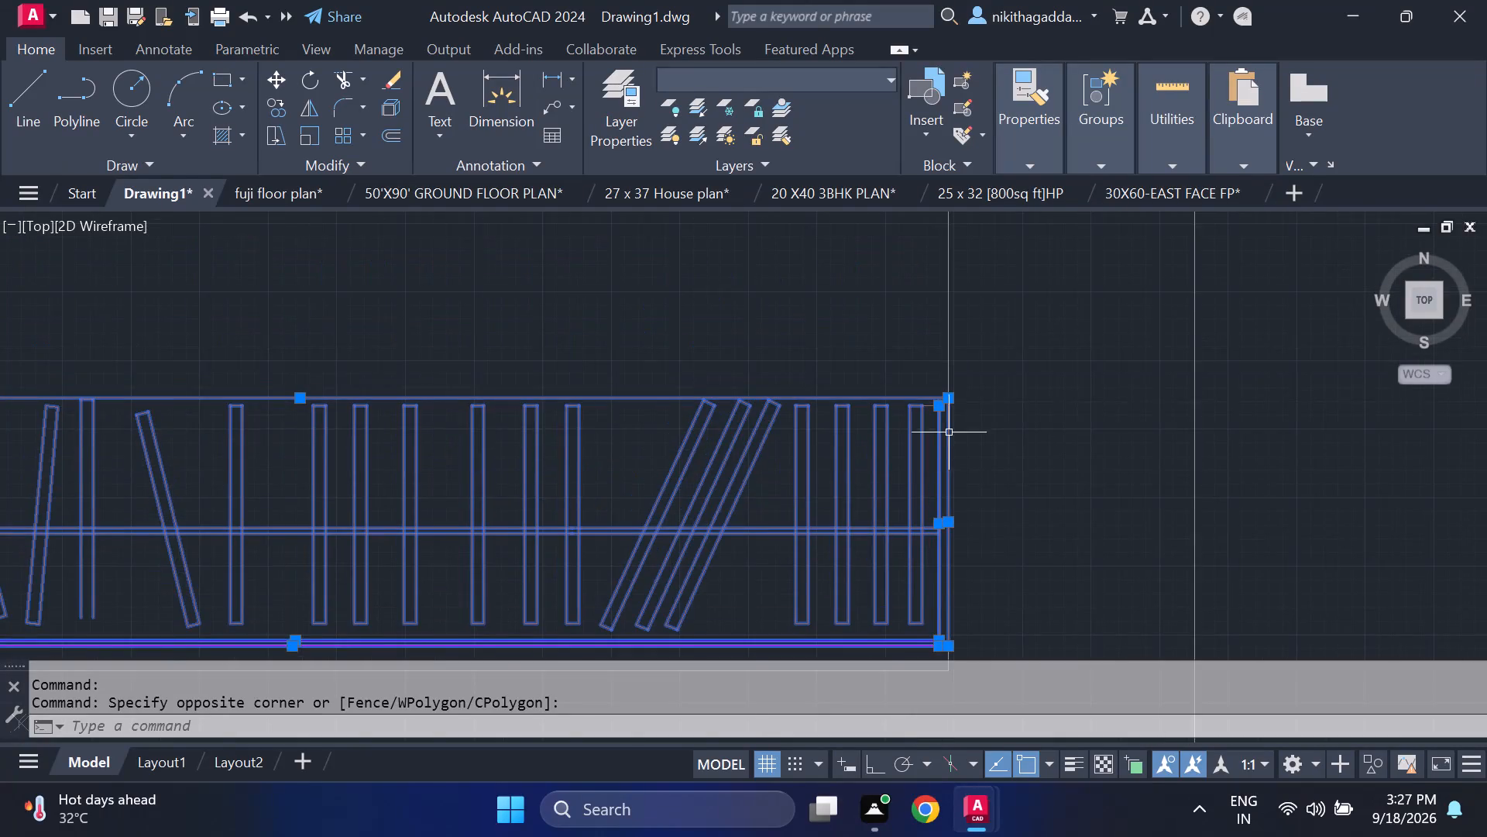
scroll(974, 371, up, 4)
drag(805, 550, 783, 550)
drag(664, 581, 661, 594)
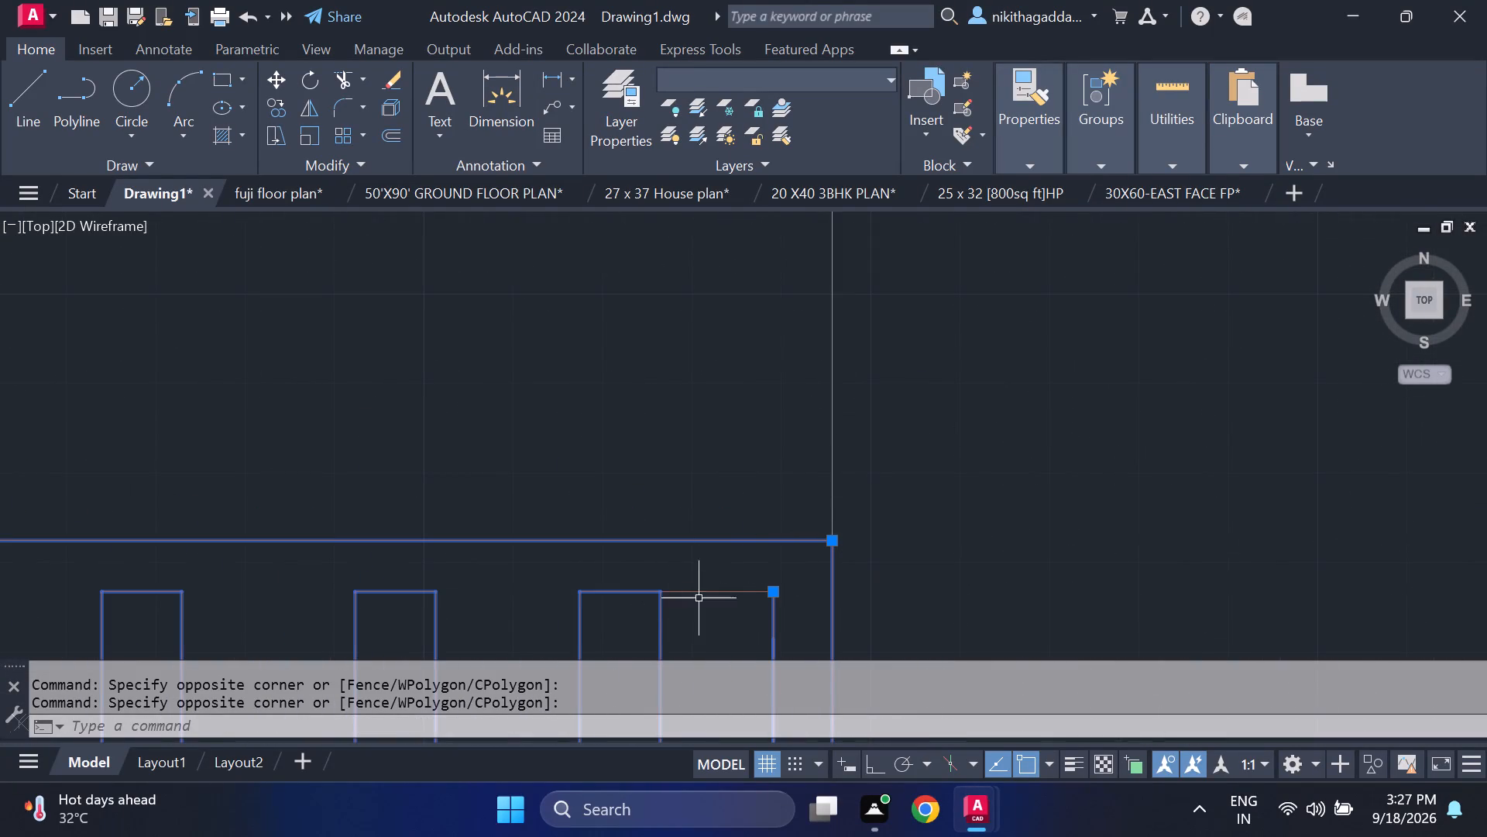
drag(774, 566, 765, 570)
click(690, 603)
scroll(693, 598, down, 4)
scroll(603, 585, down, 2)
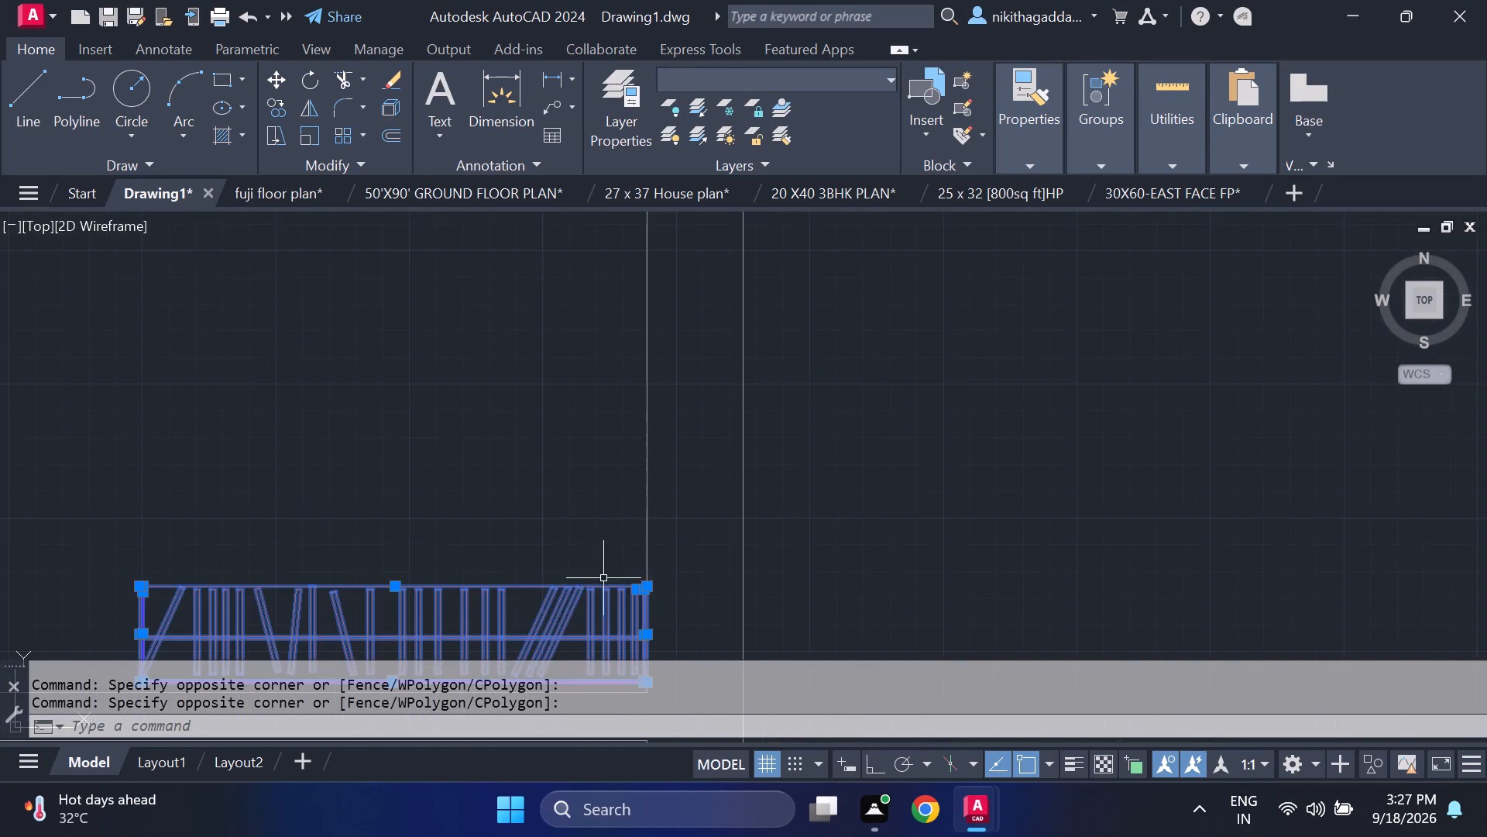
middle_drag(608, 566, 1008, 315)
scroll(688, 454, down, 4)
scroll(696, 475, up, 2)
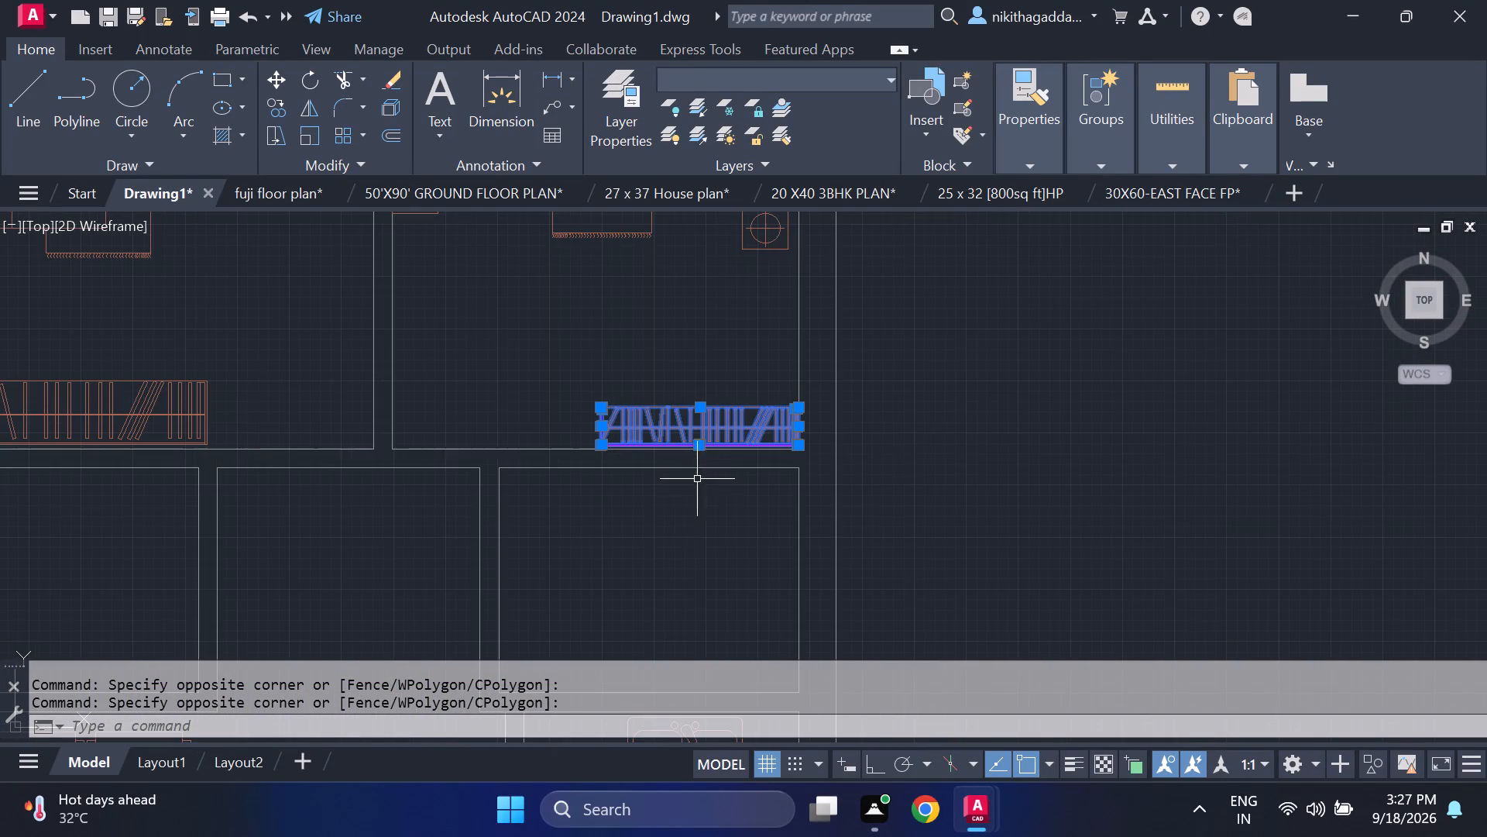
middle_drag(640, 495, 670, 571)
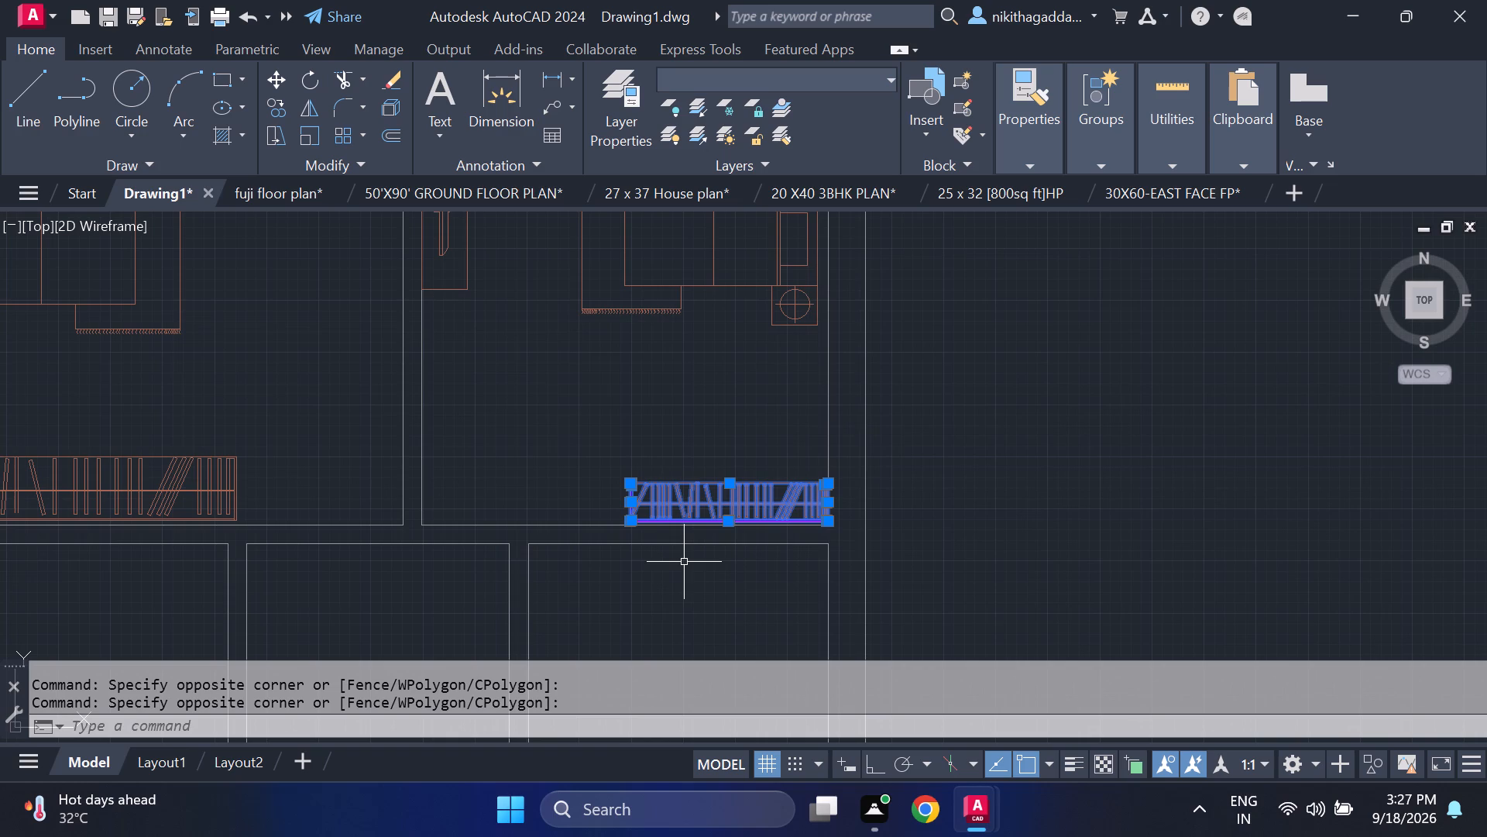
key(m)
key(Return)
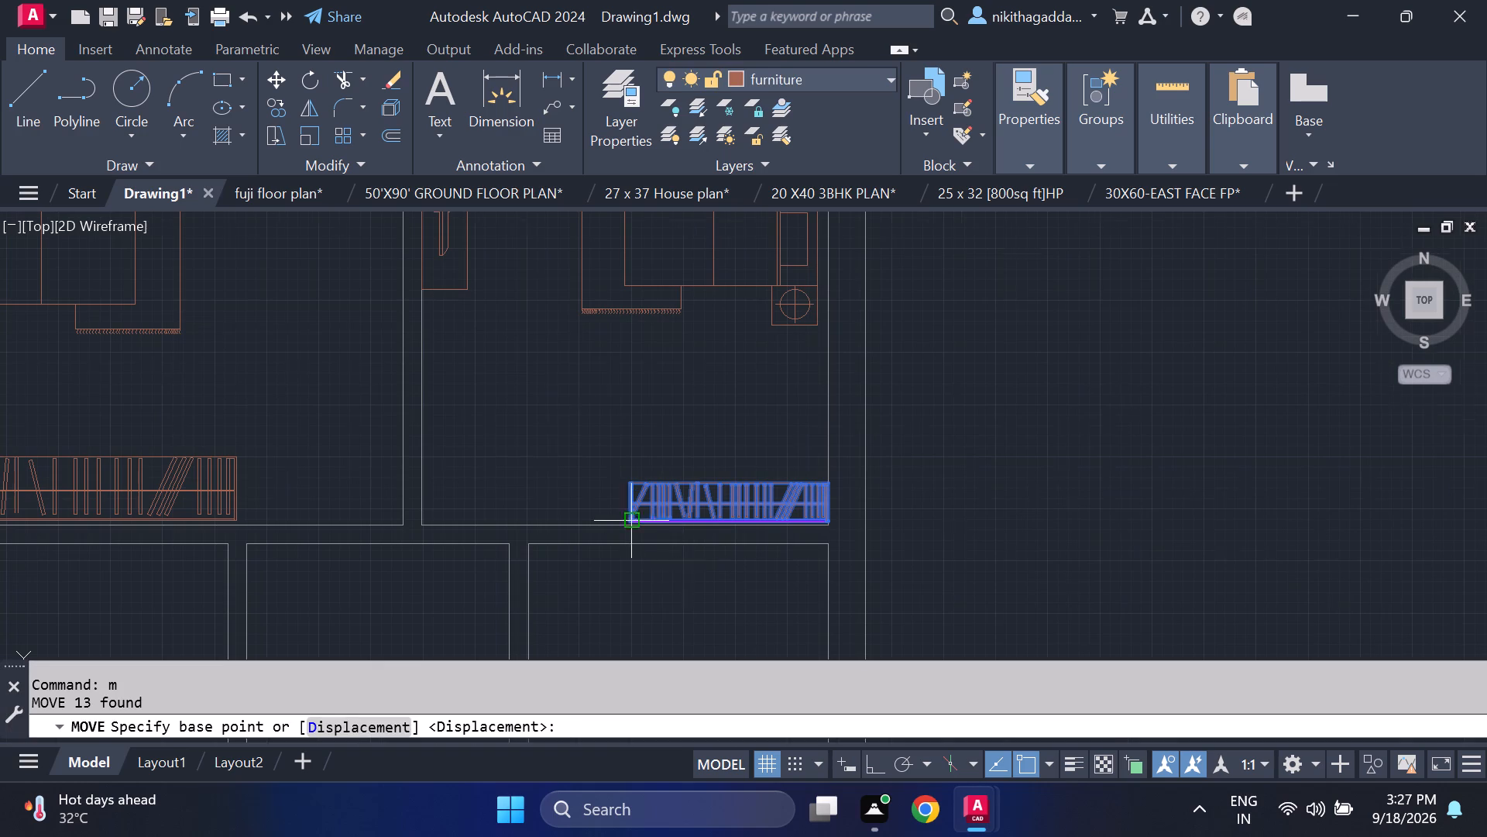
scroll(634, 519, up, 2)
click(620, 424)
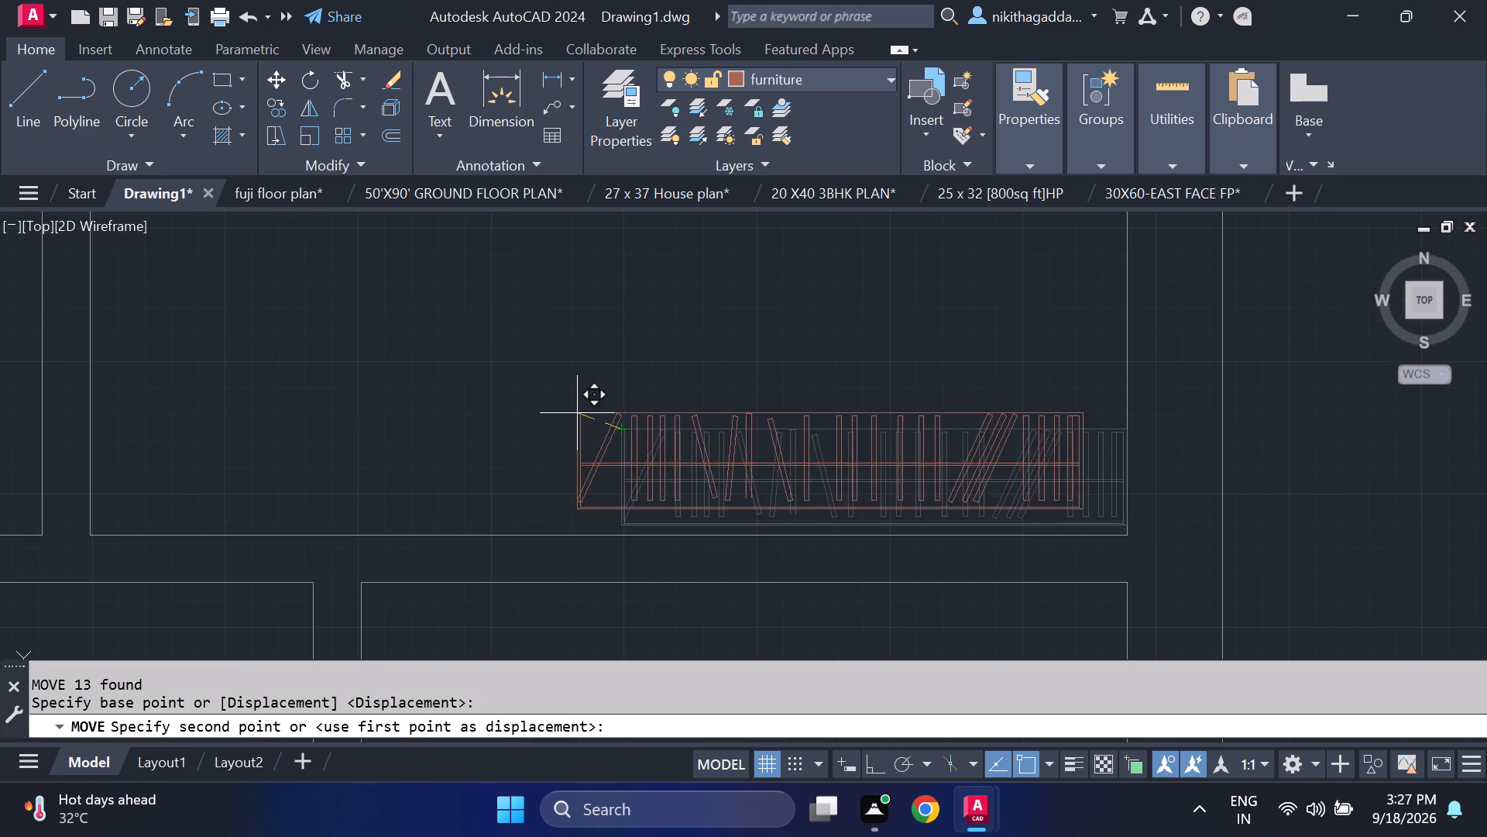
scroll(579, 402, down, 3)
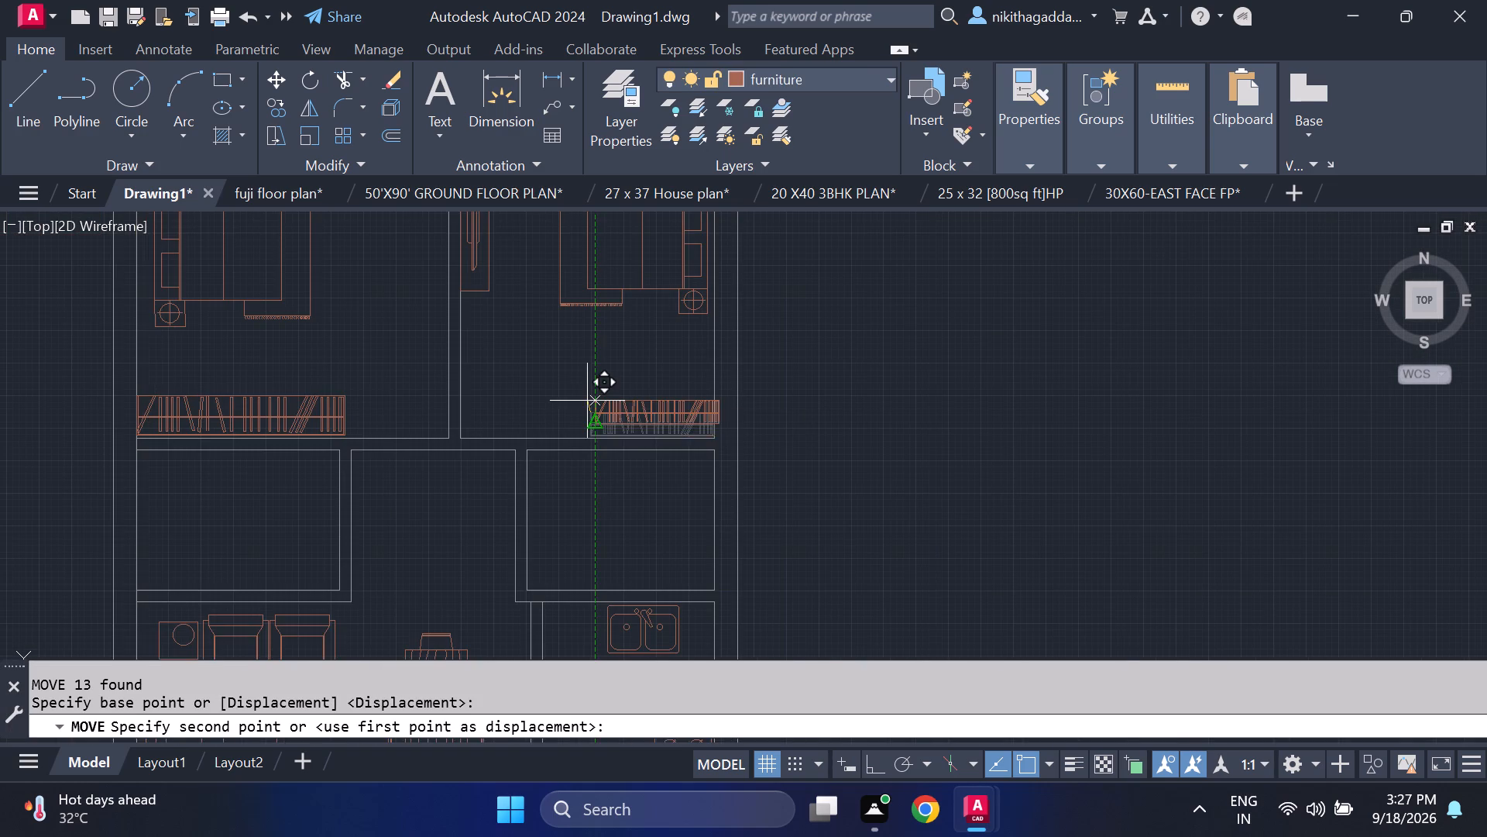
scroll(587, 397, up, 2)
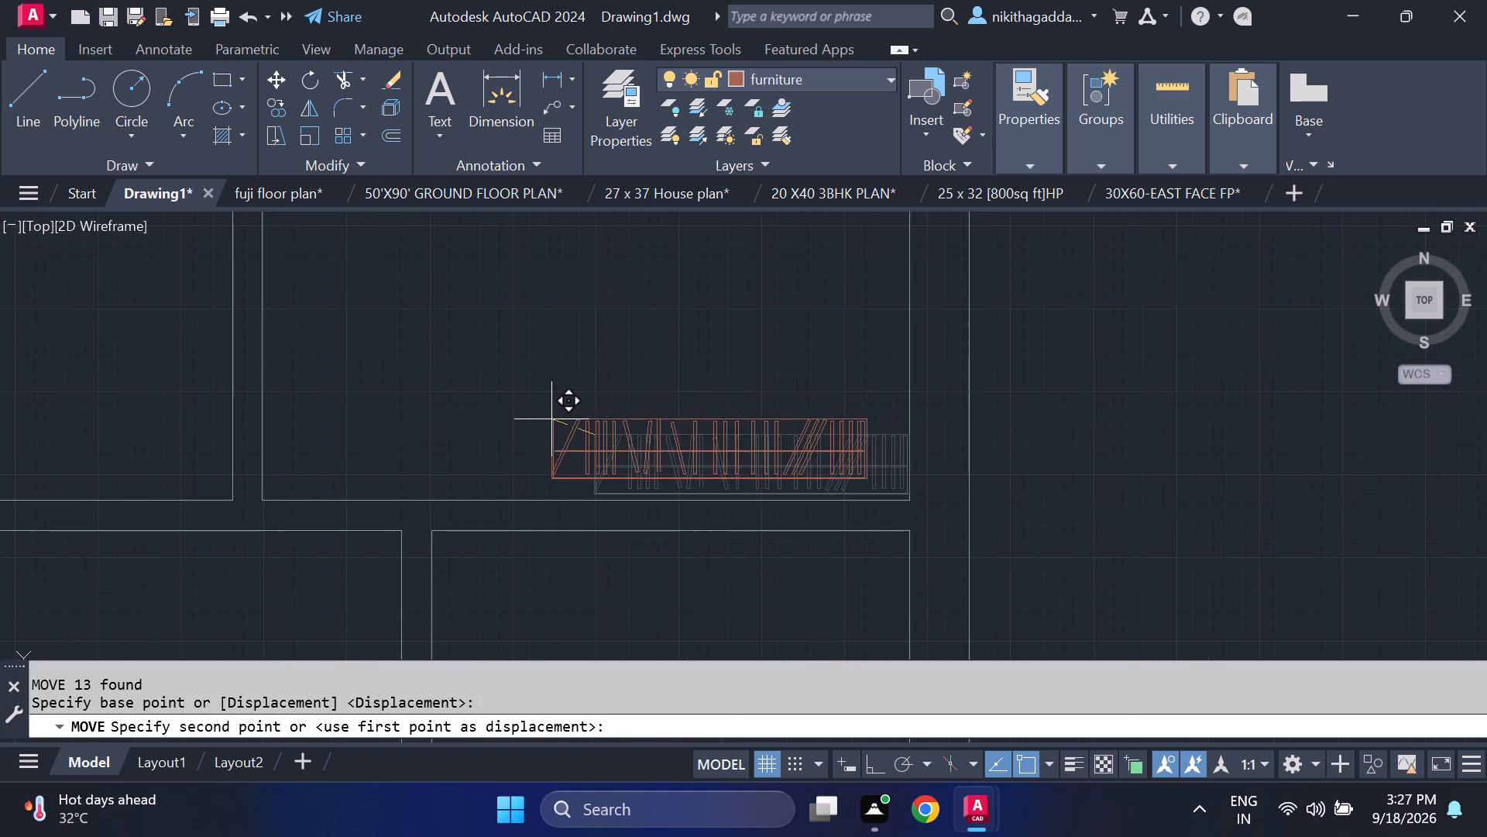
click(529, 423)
Erase the small wardrobe at the south side of the northeast bedroom, including its leftover hanger and edge lines.
scroll(666, 435, down, 3)
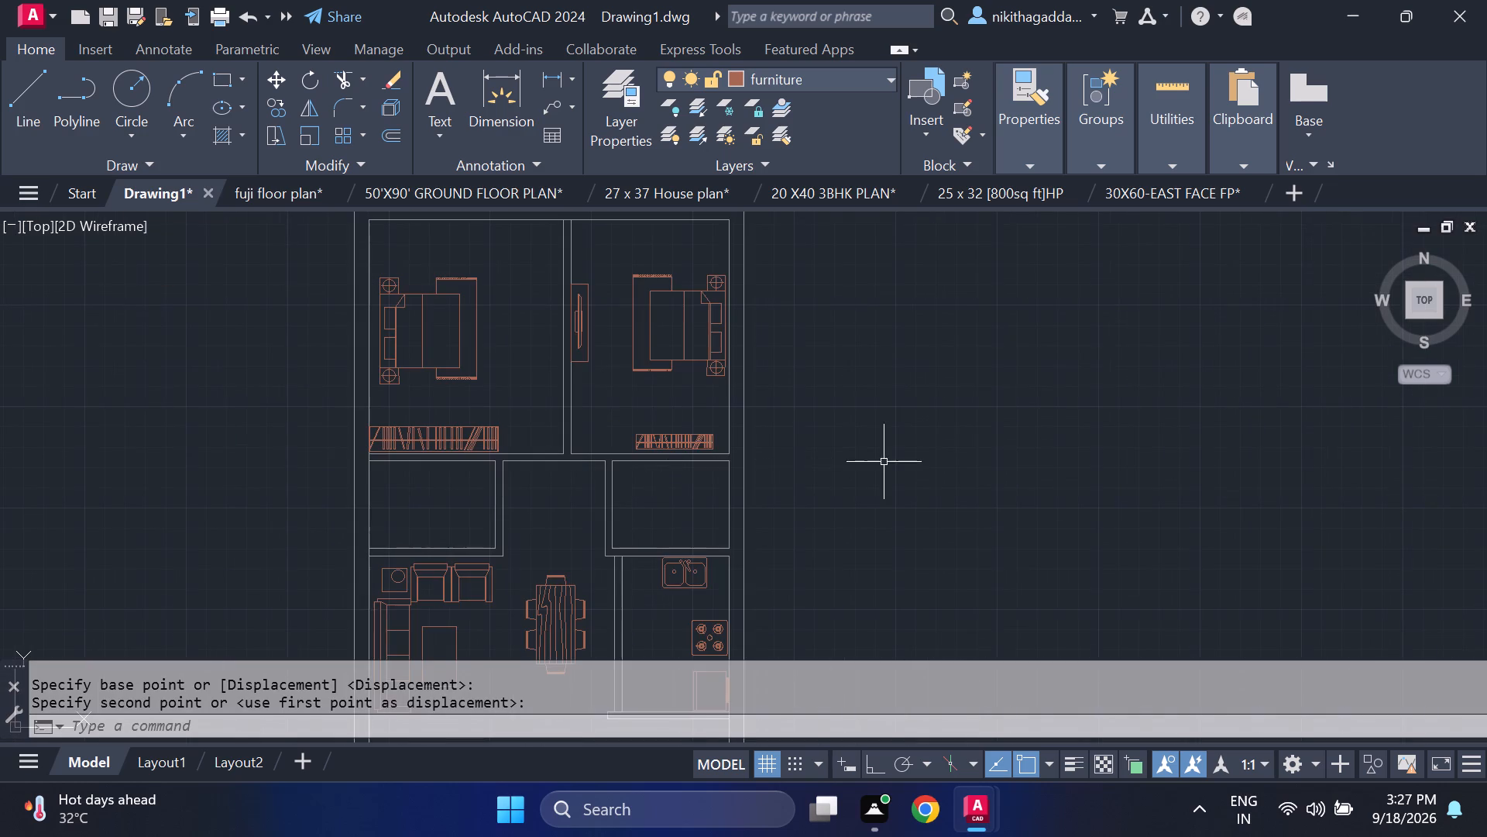
scroll(690, 446, up, 2)
click(713, 390)
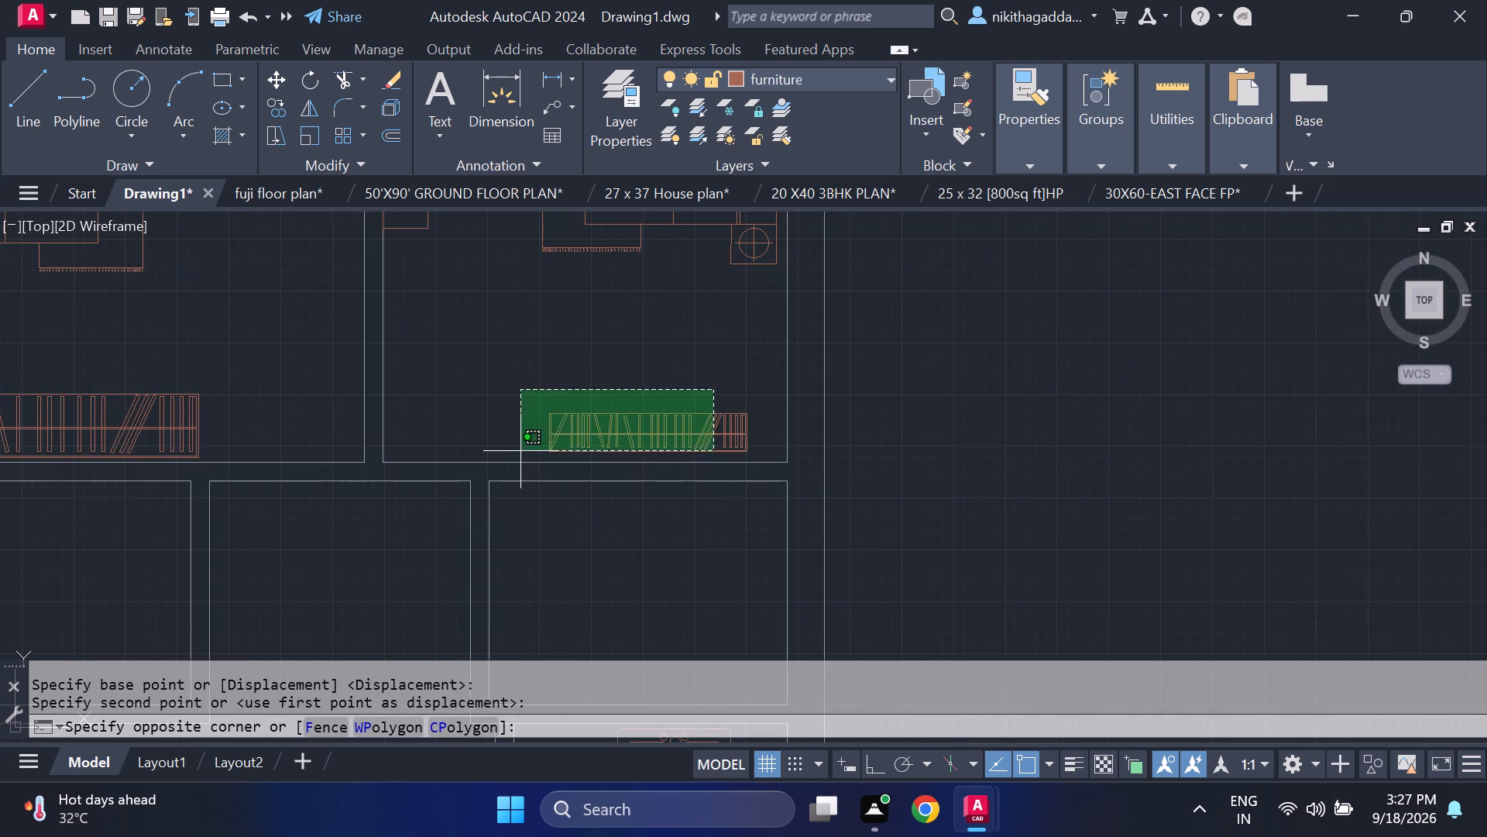
click(520, 453)
key(Delete)
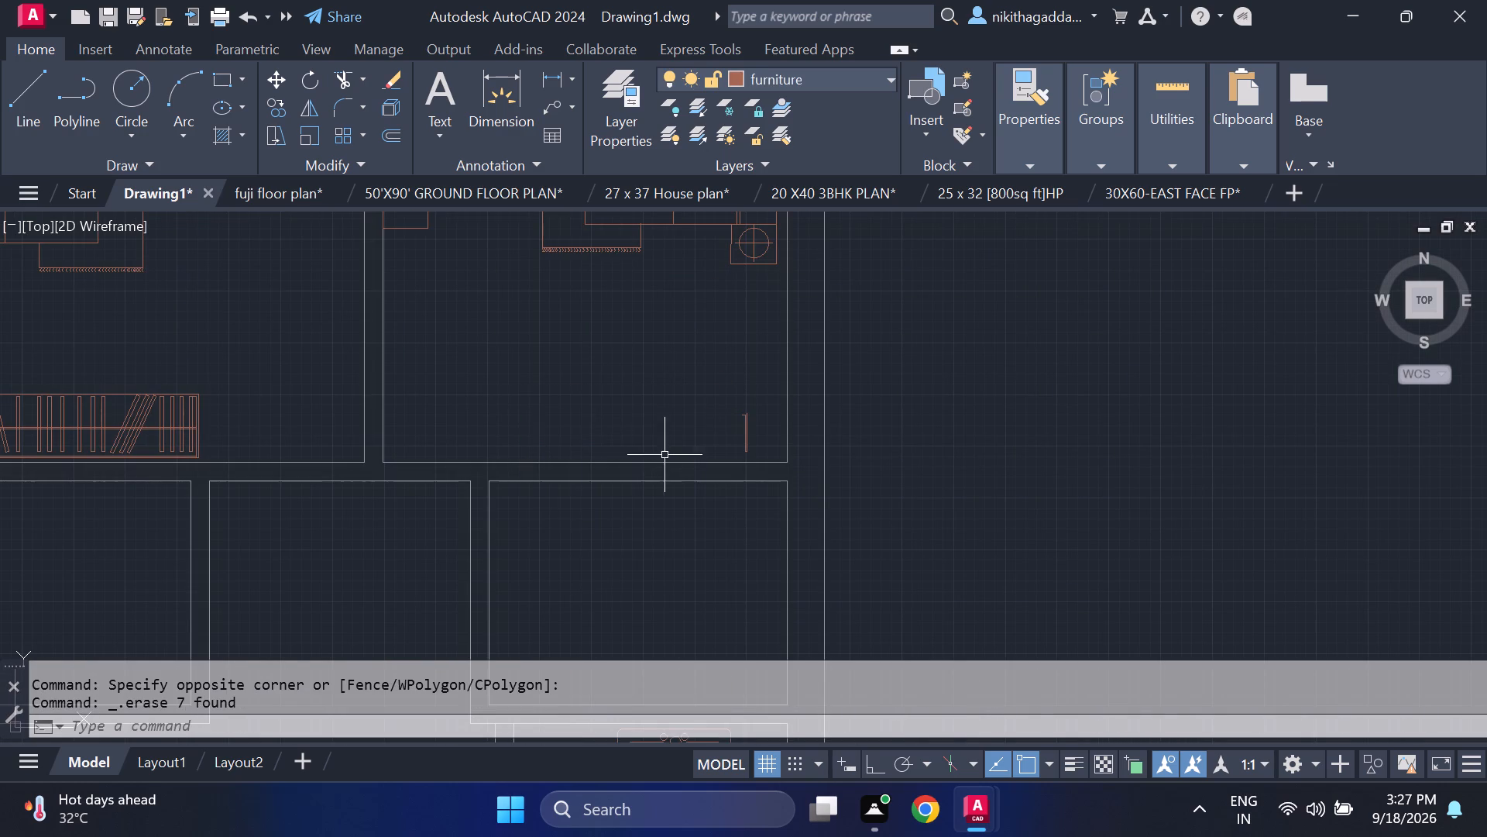
scroll(726, 450, up, 2)
drag(821, 355, 812, 356)
click(668, 444)
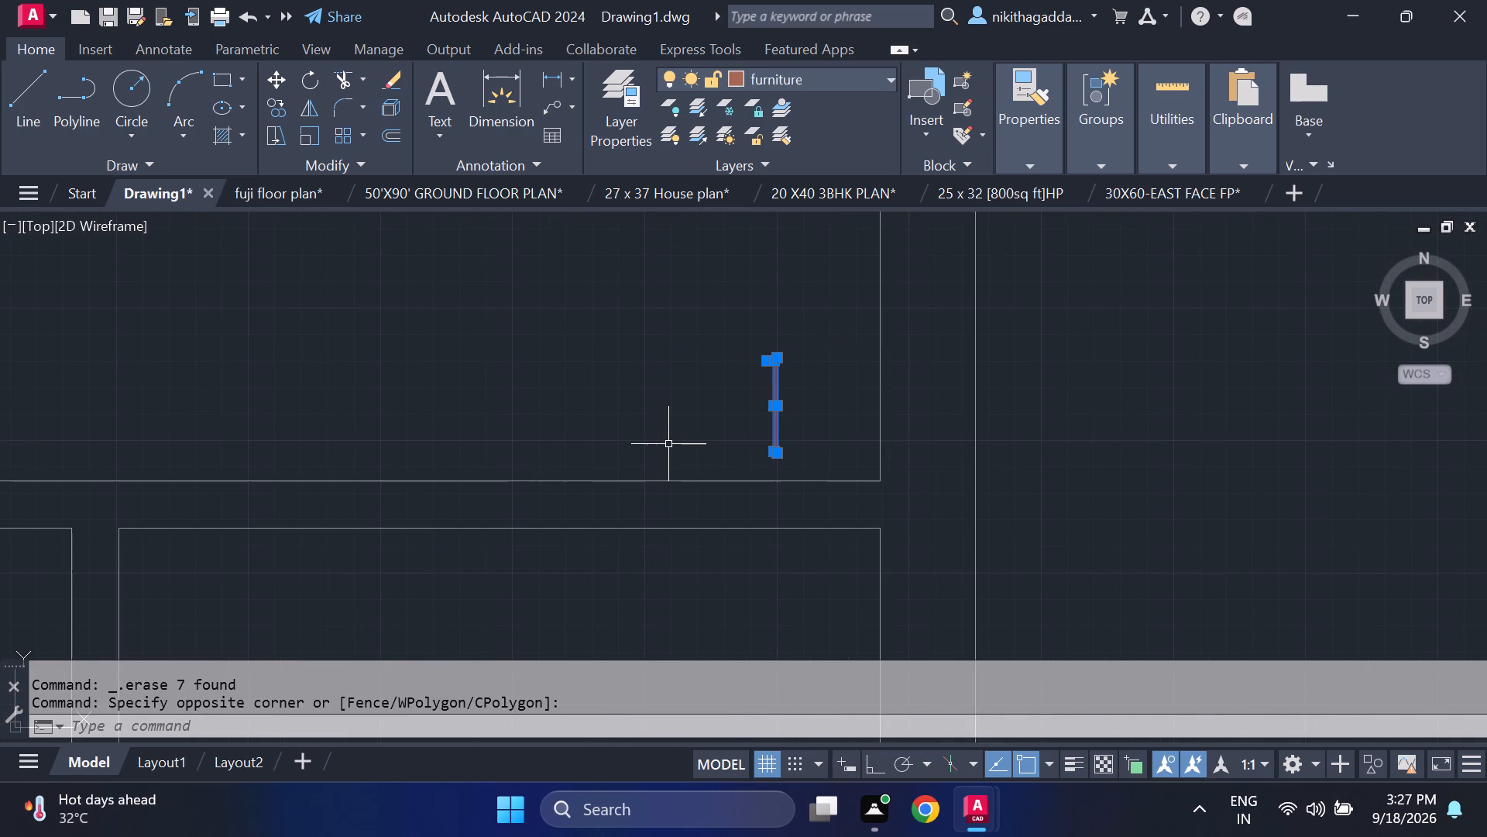
key(Delete)
click(809, 429)
click(728, 468)
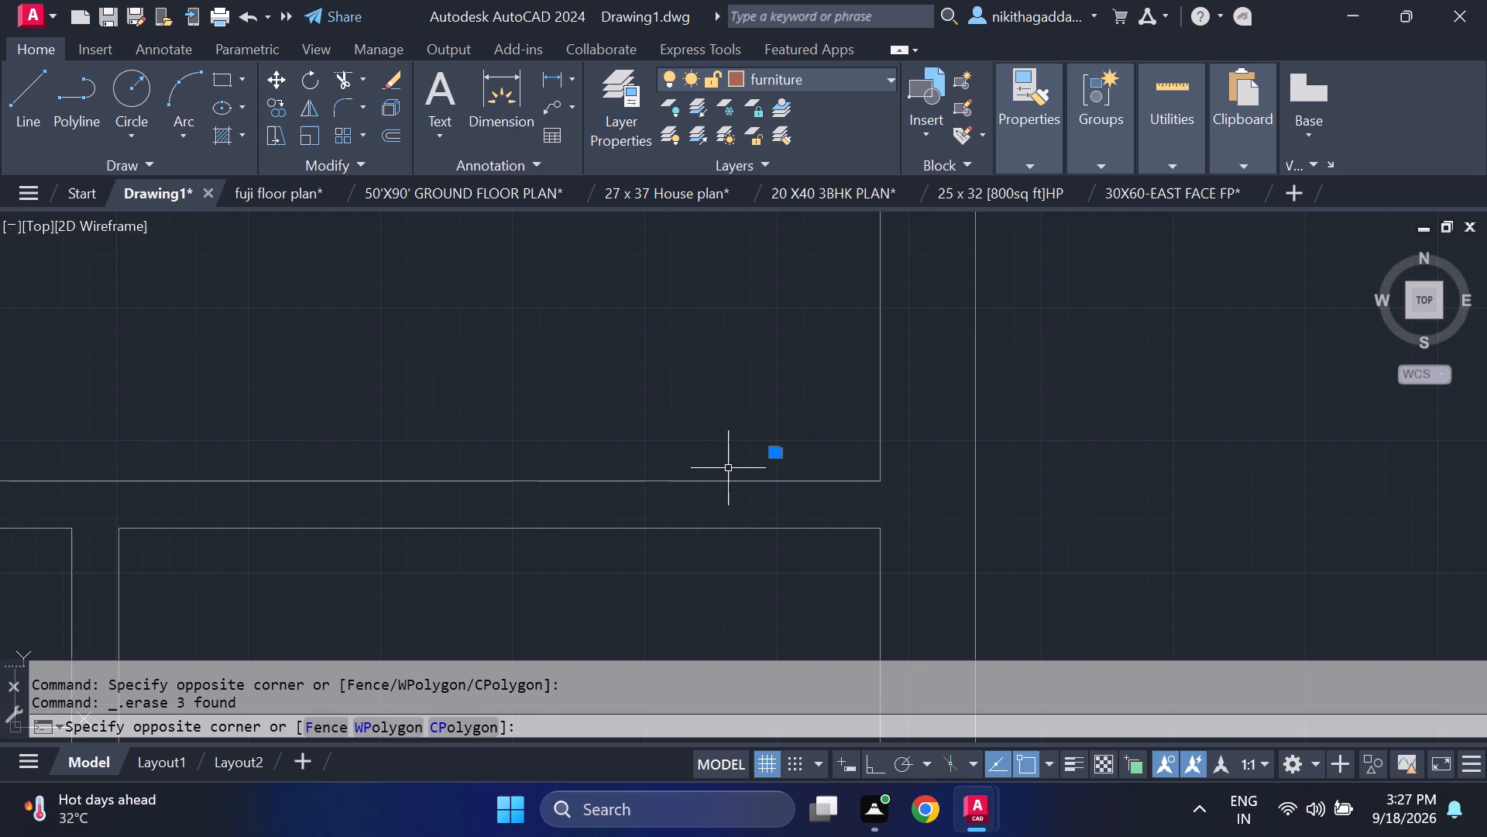
key(Delete)
Copy the complete northwest bedroom wardrobe by its southeast corner, with ortho on, straight east to the northeast bedroom's east wall.
scroll(621, 435, down, 4)
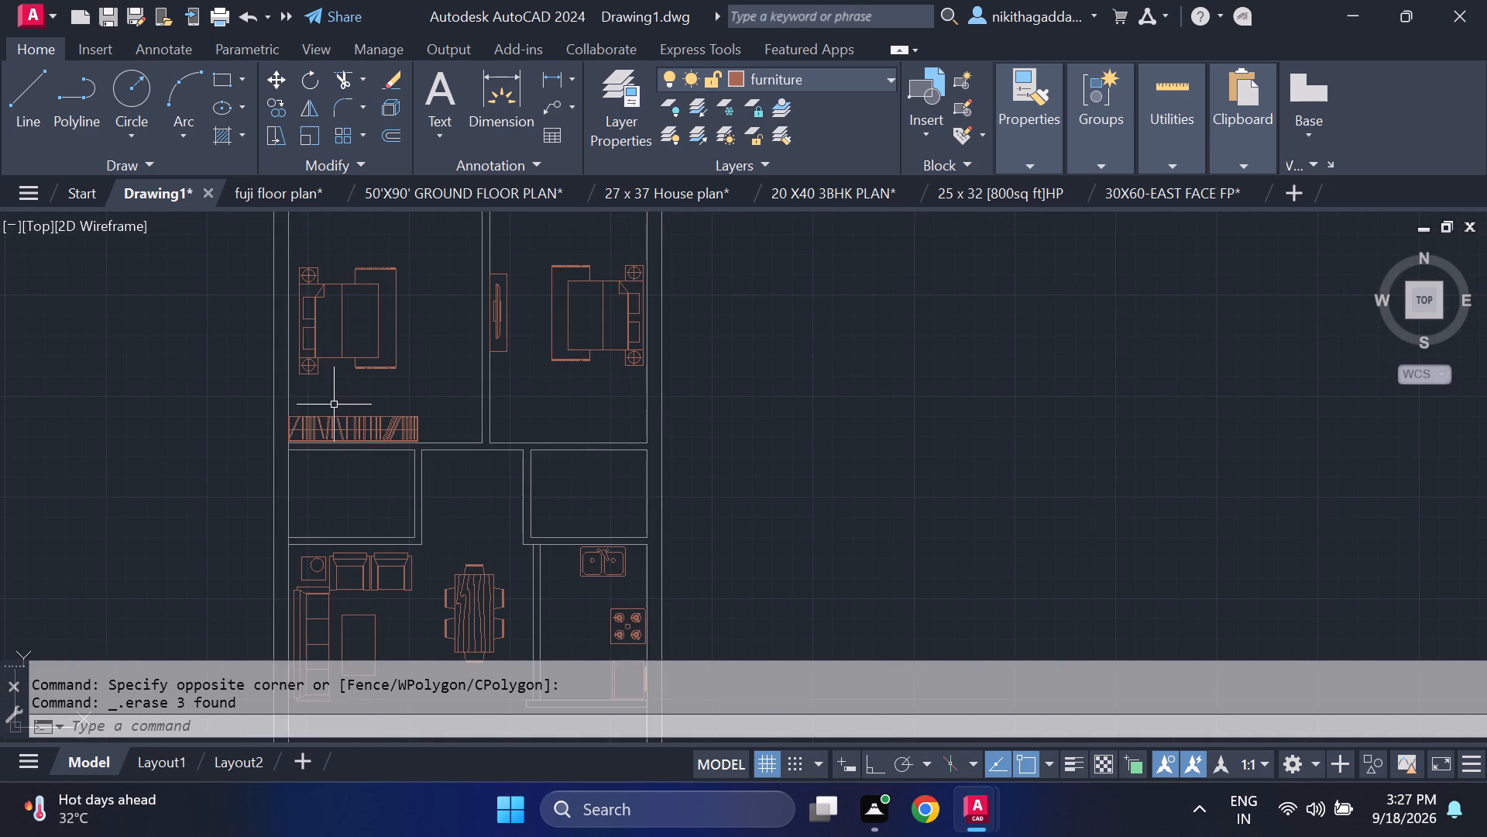
scroll(335, 405, up, 3)
drag(462, 415, 452, 418)
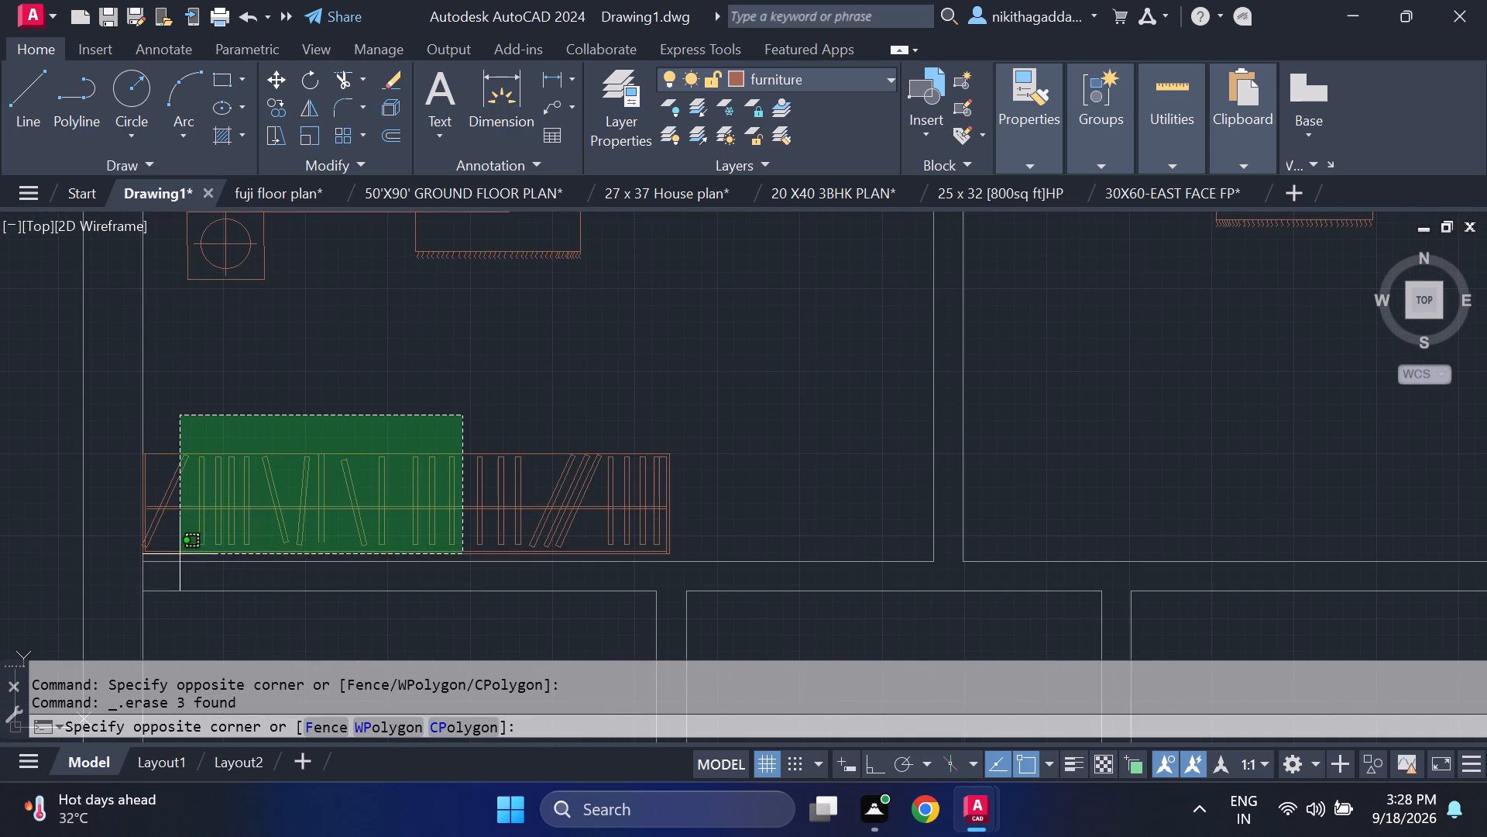
click(163, 558)
scroll(134, 511, up, 3)
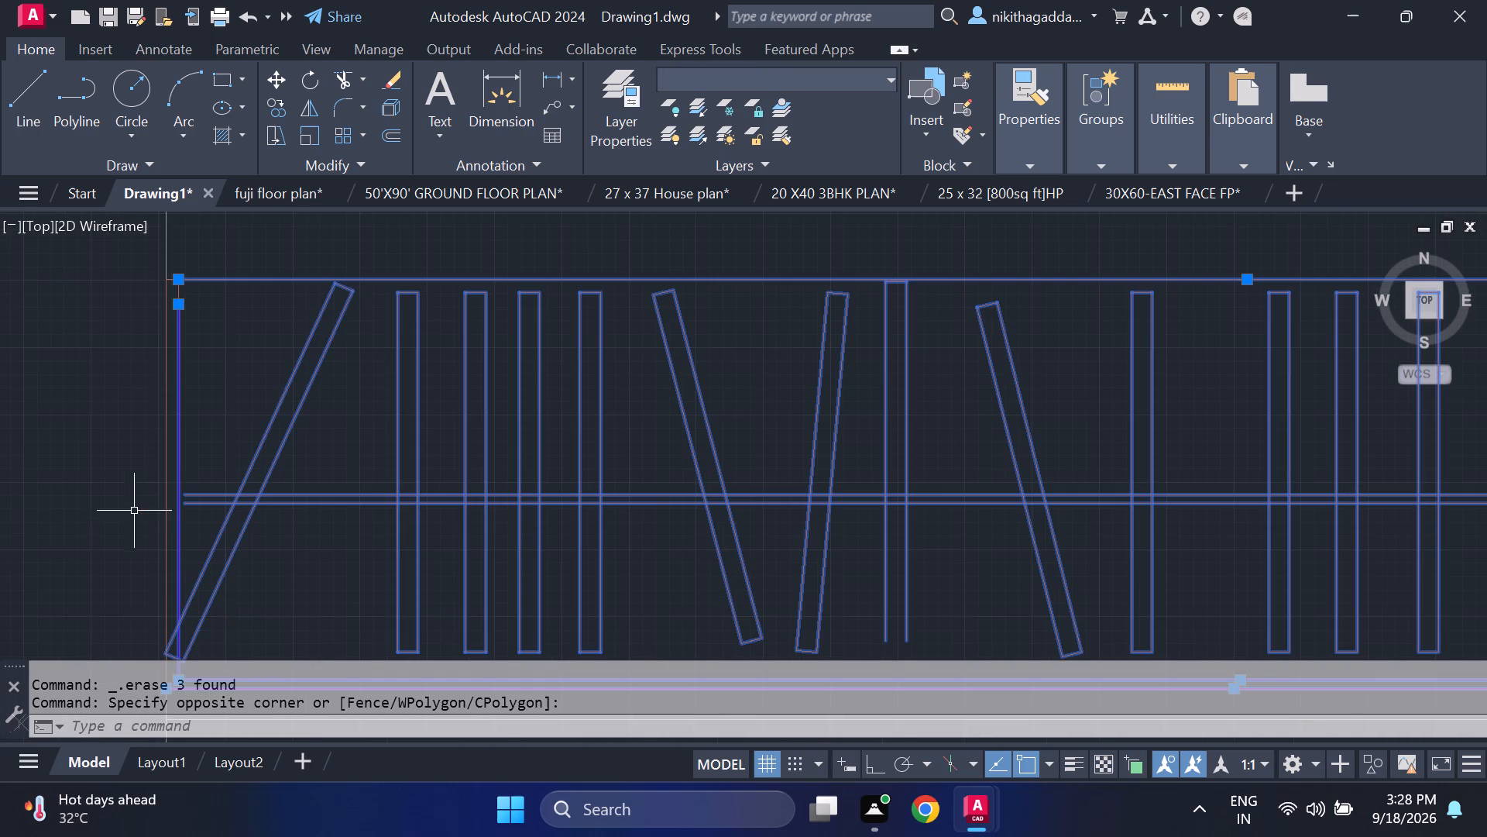
click(167, 490)
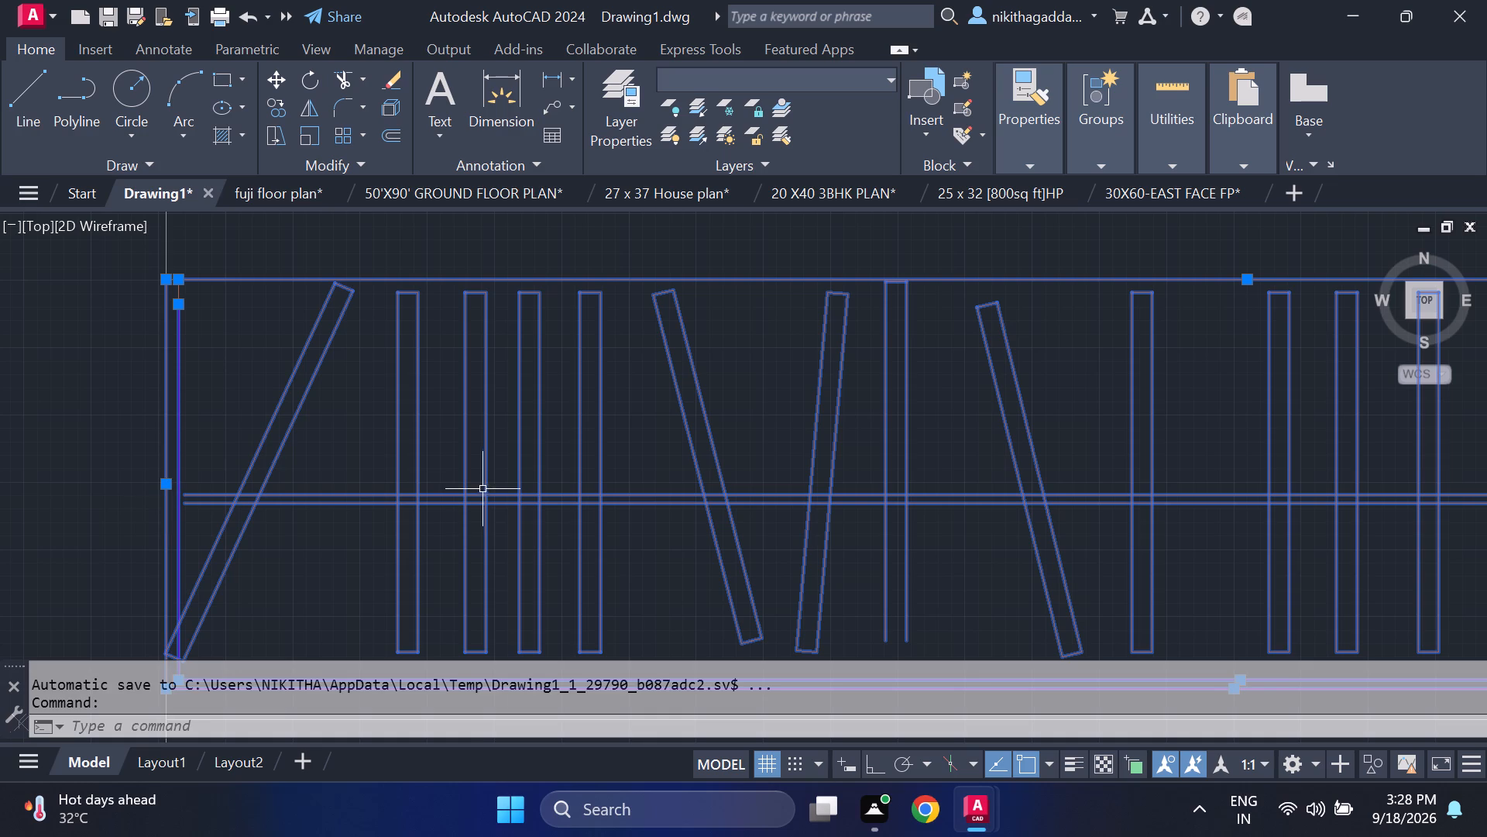
scroll(187, 307, up, 4)
click(290, 258)
click(185, 285)
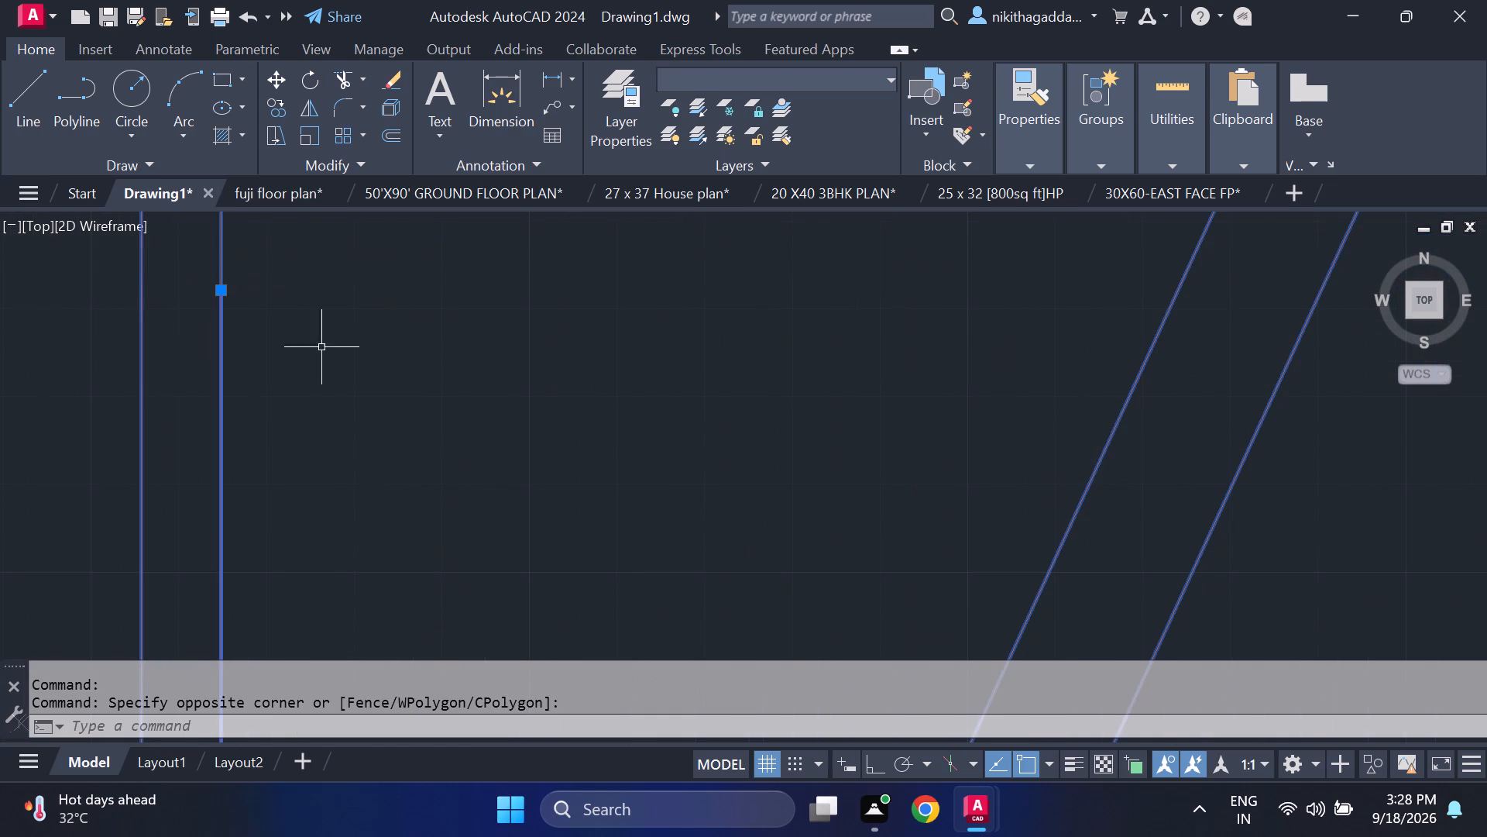
scroll(493, 410, down, 5)
middle_drag(518, 586, 556, 479)
scroll(506, 512, up, 4)
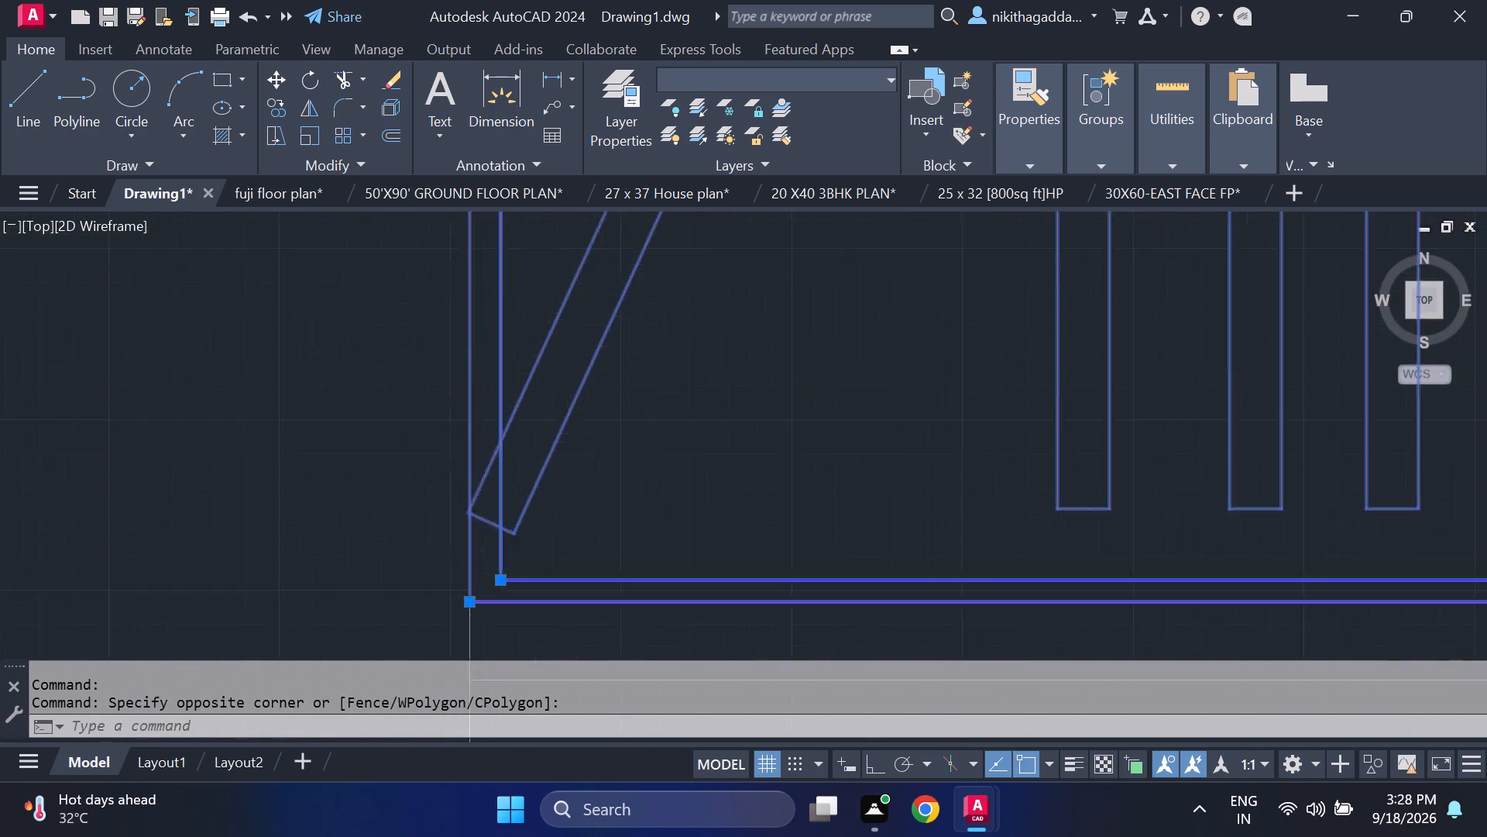
scroll(506, 512, up, 1)
middle_drag(629, 567, 374, 343)
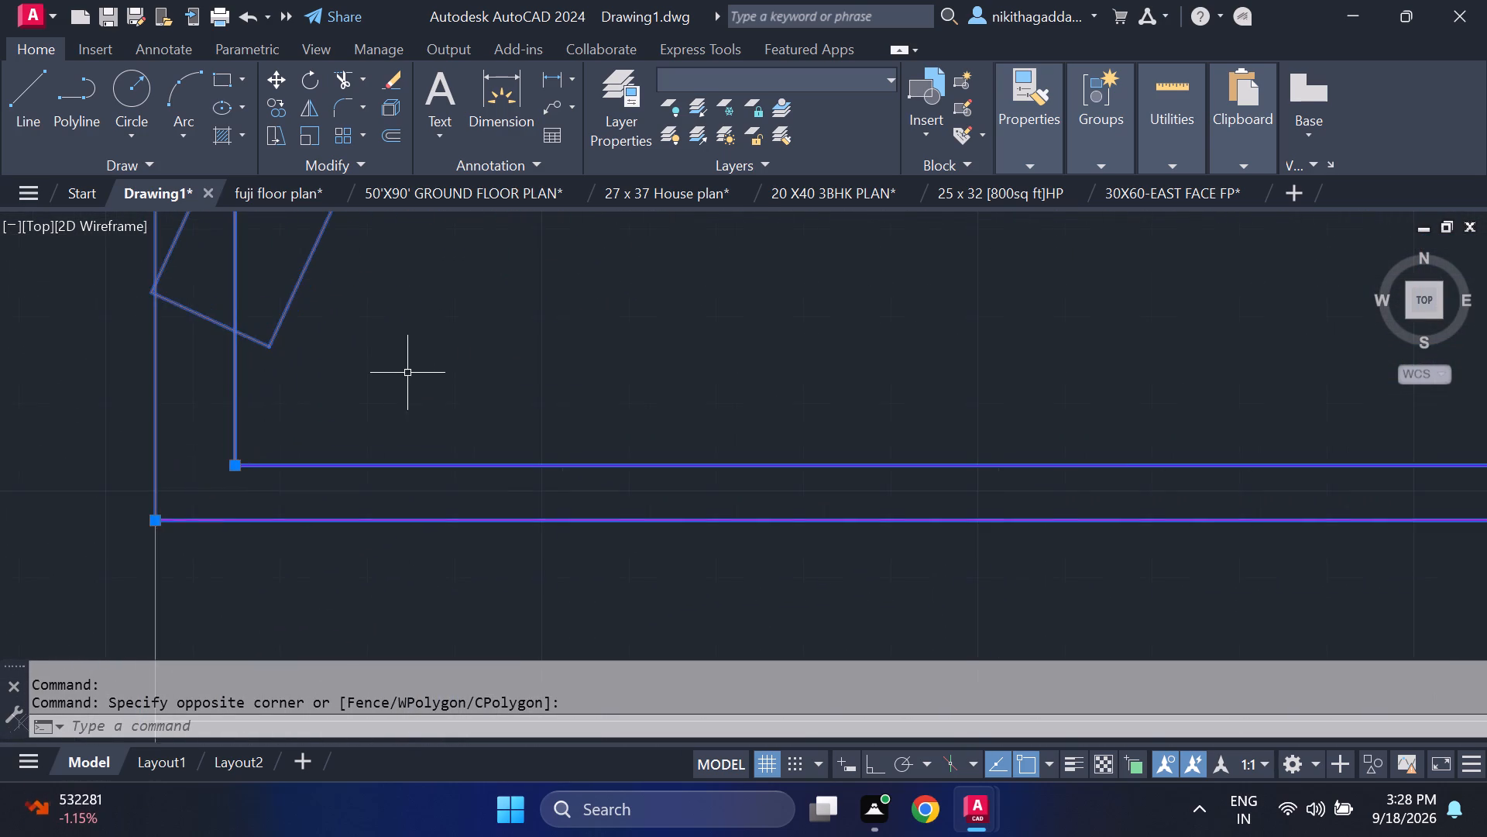
scroll(407, 373, down, 4)
middle_drag(926, 454, 119, 477)
scroll(840, 466, down, 4)
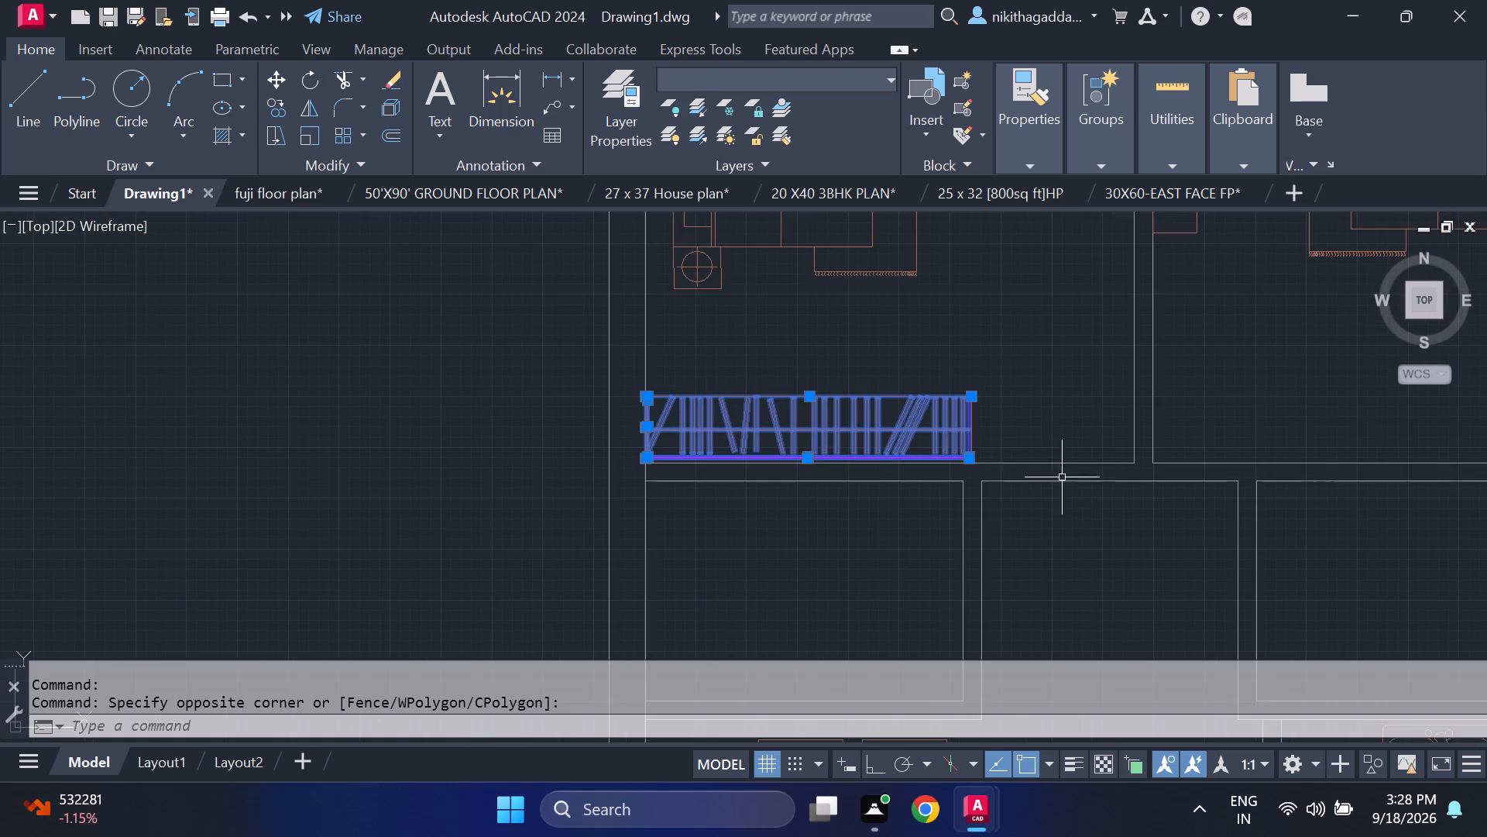
scroll(1042, 451, up, 3)
scroll(731, 459, up, 2)
drag(947, 377, 939, 379)
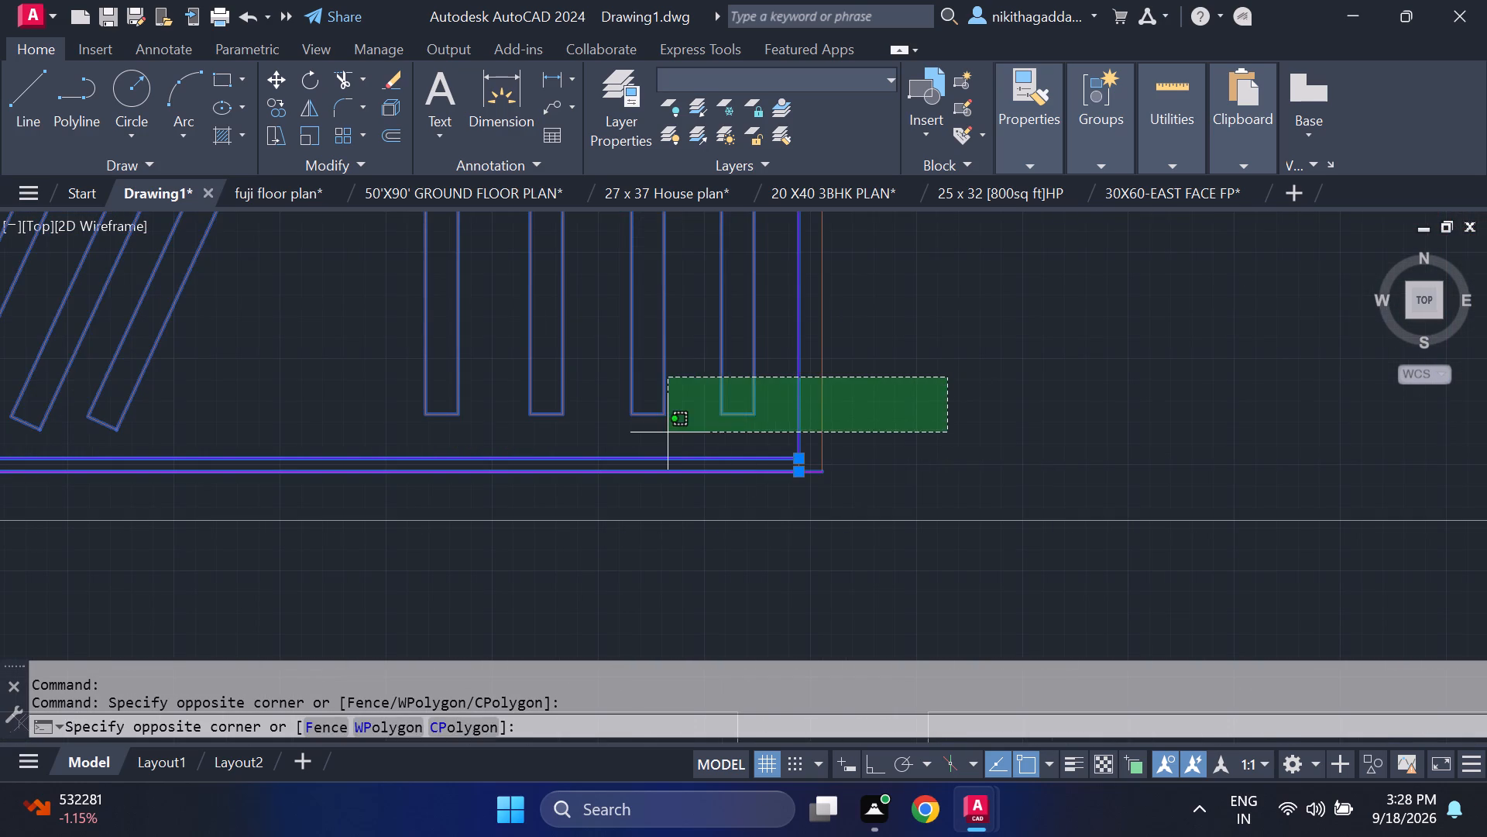
click(668, 432)
scroll(767, 415, down, 3)
scroll(778, 277, up, 5)
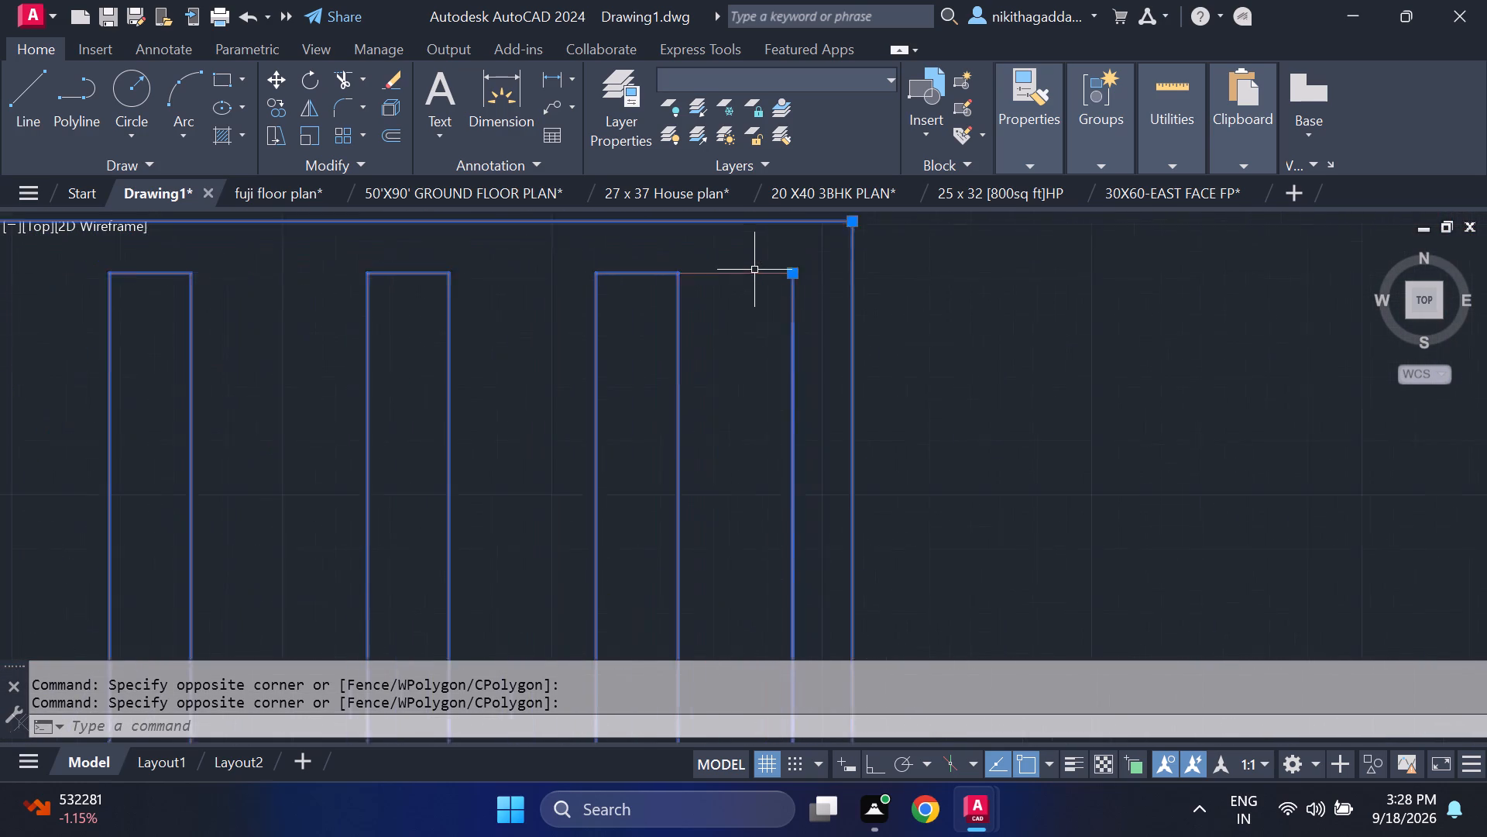
scroll(754, 270, up, 1)
click(768, 267)
click(695, 320)
scroll(802, 371, down, 5)
middle_drag(852, 477, 853, 443)
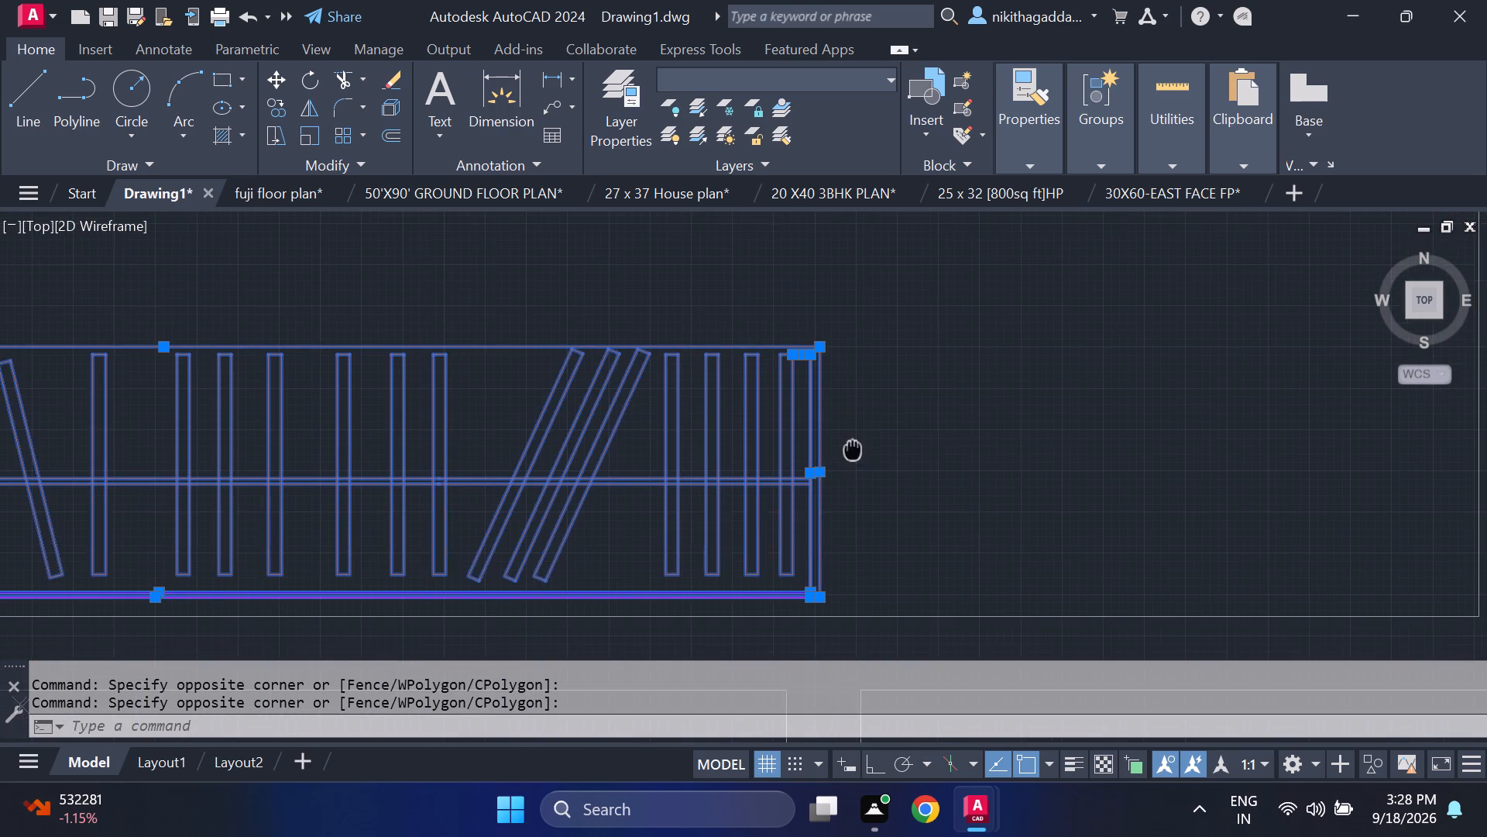
middle_drag(853, 443, 884, 384)
scroll(901, 494, down, 4)
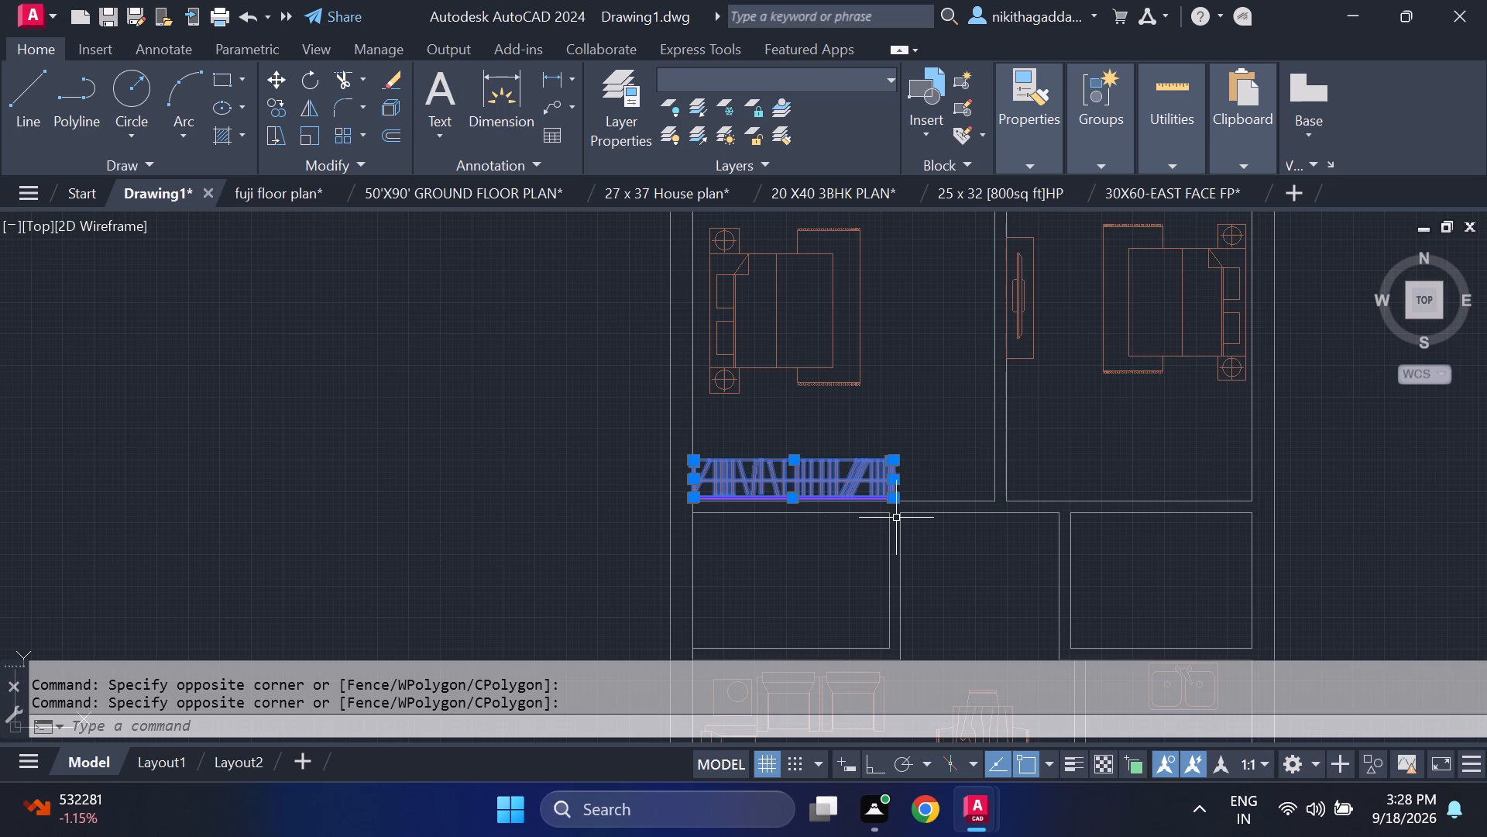
text(co)
key(Return)
scroll(915, 515, up, 1)
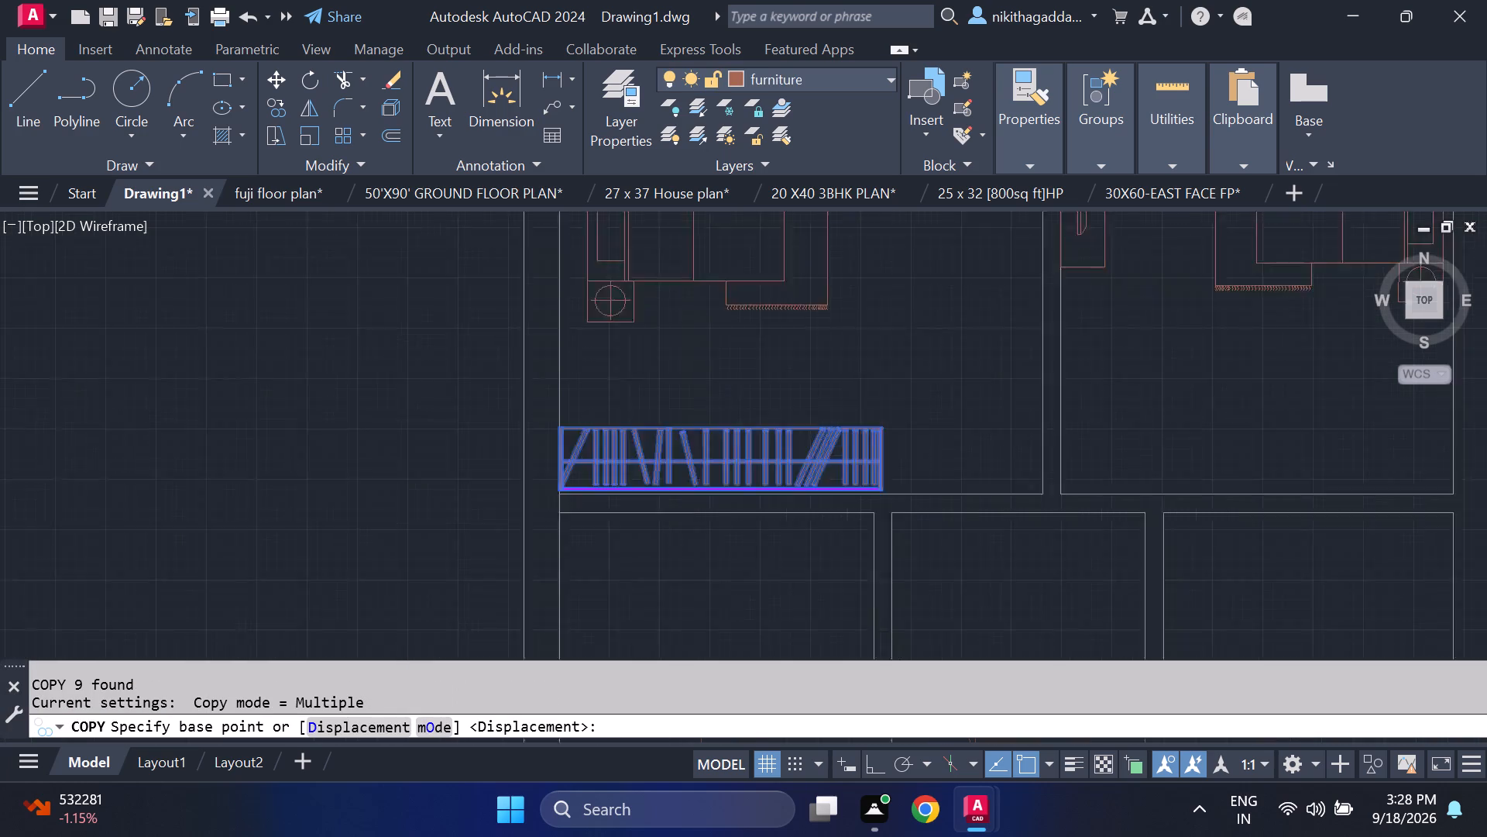
scroll(915, 515, up, 2)
scroll(863, 449, up, 2)
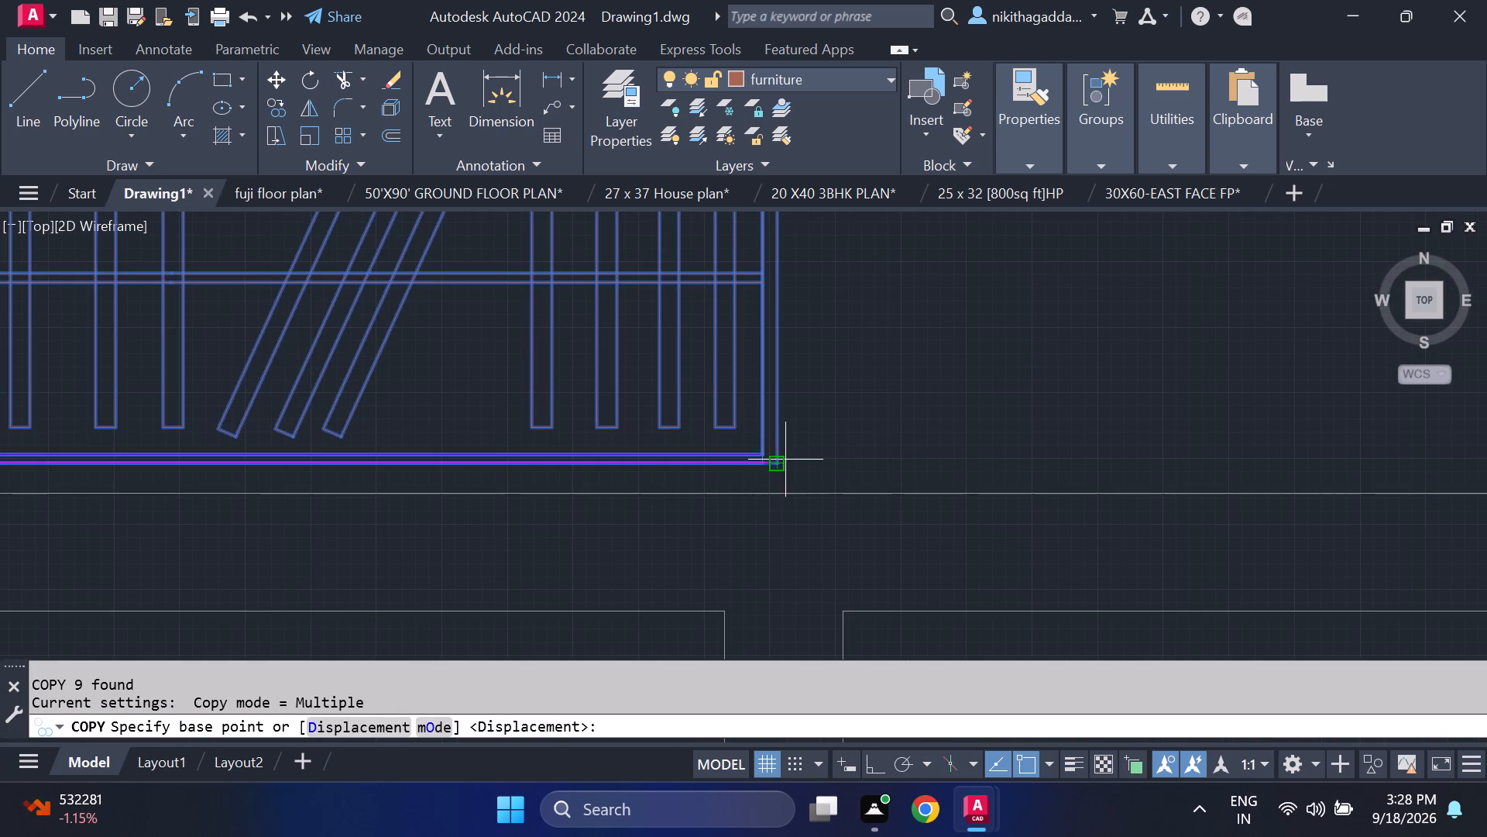
click(785, 459)
key(F8)
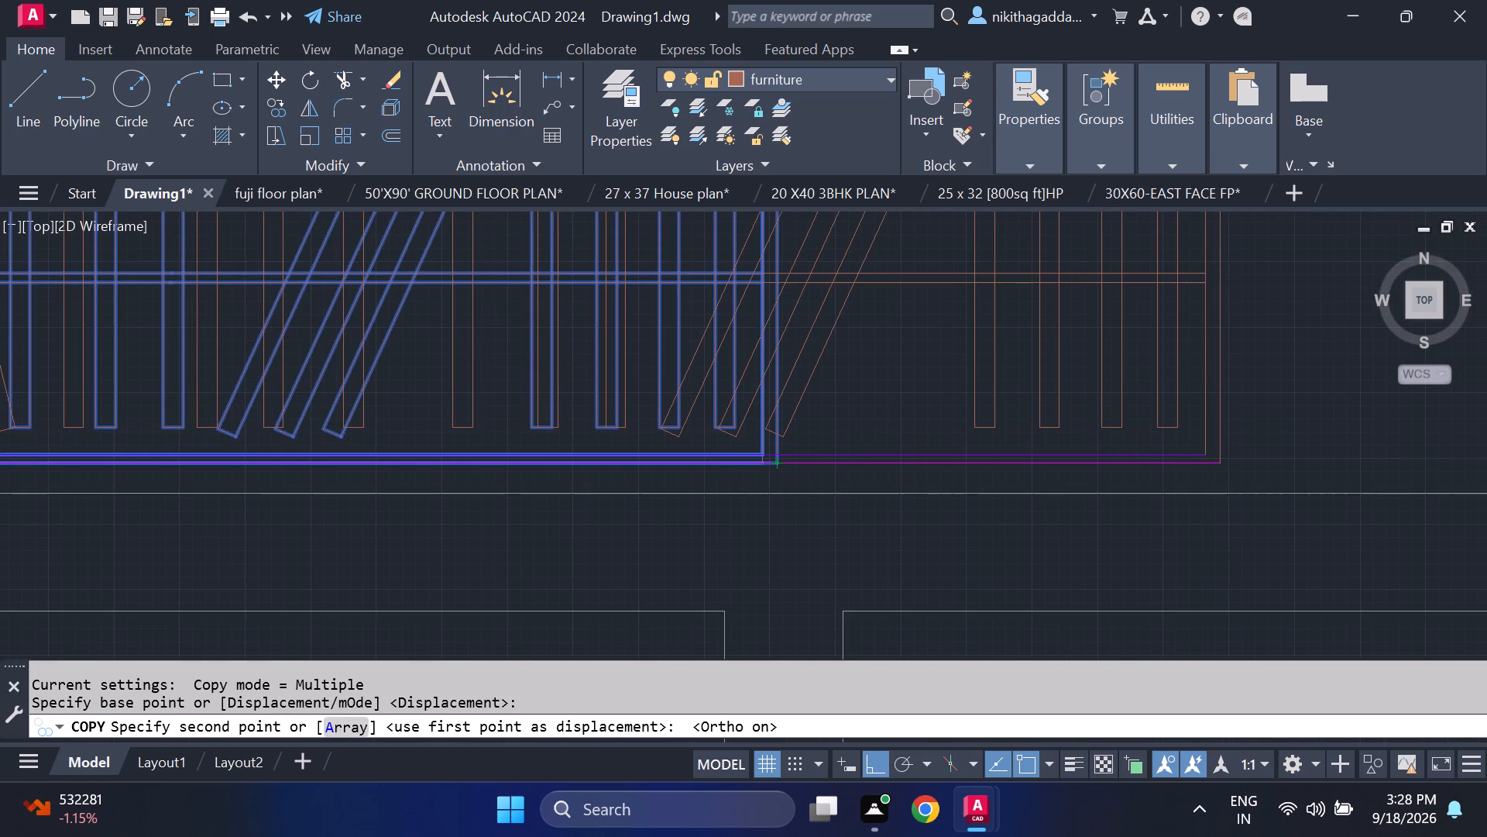
scroll(1310, 453, down, 3)
middle_drag(1312, 456, 264, 551)
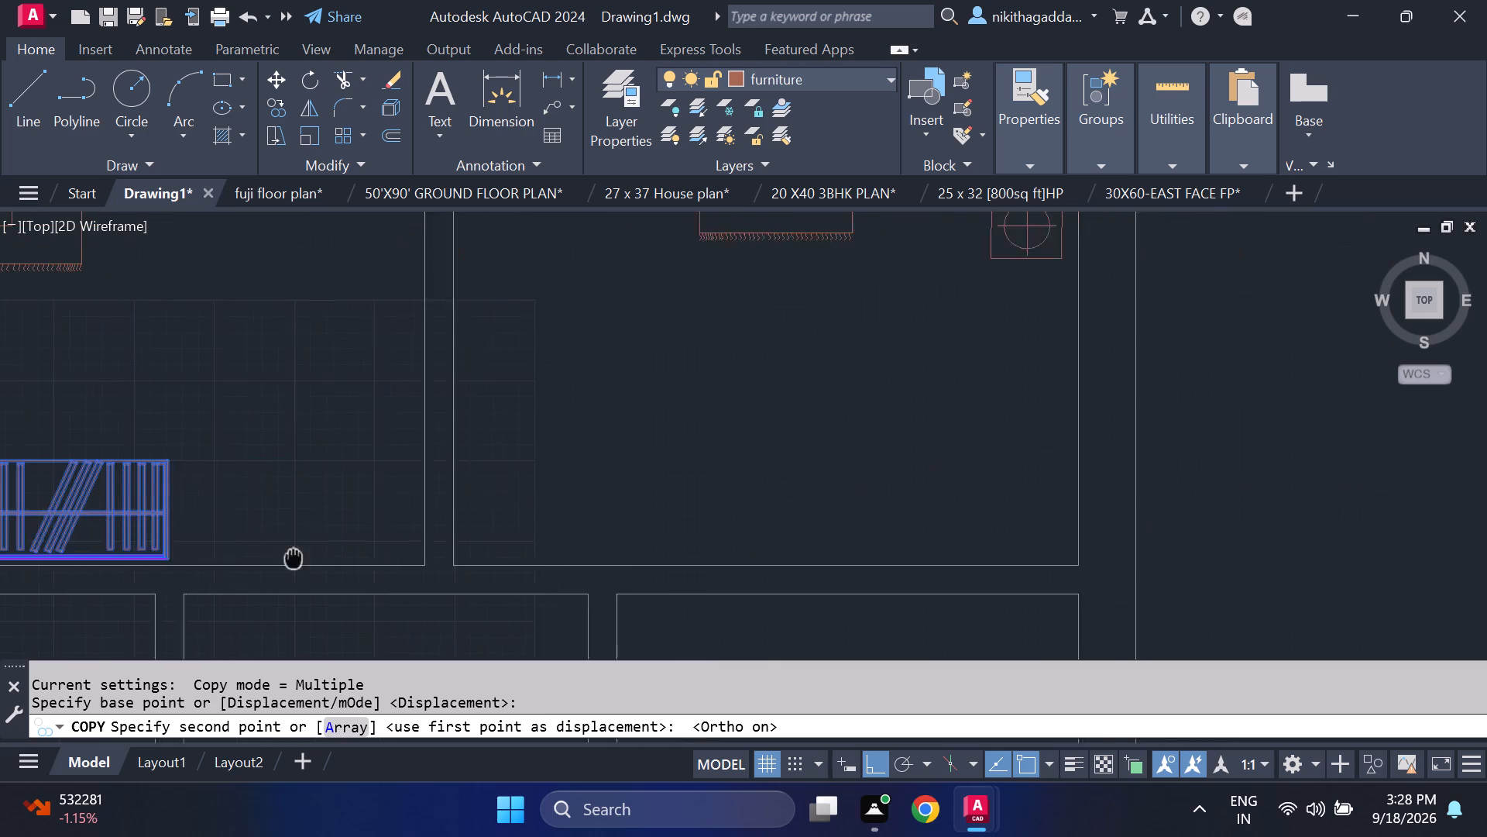
middle_drag(264, 551, 236, 542)
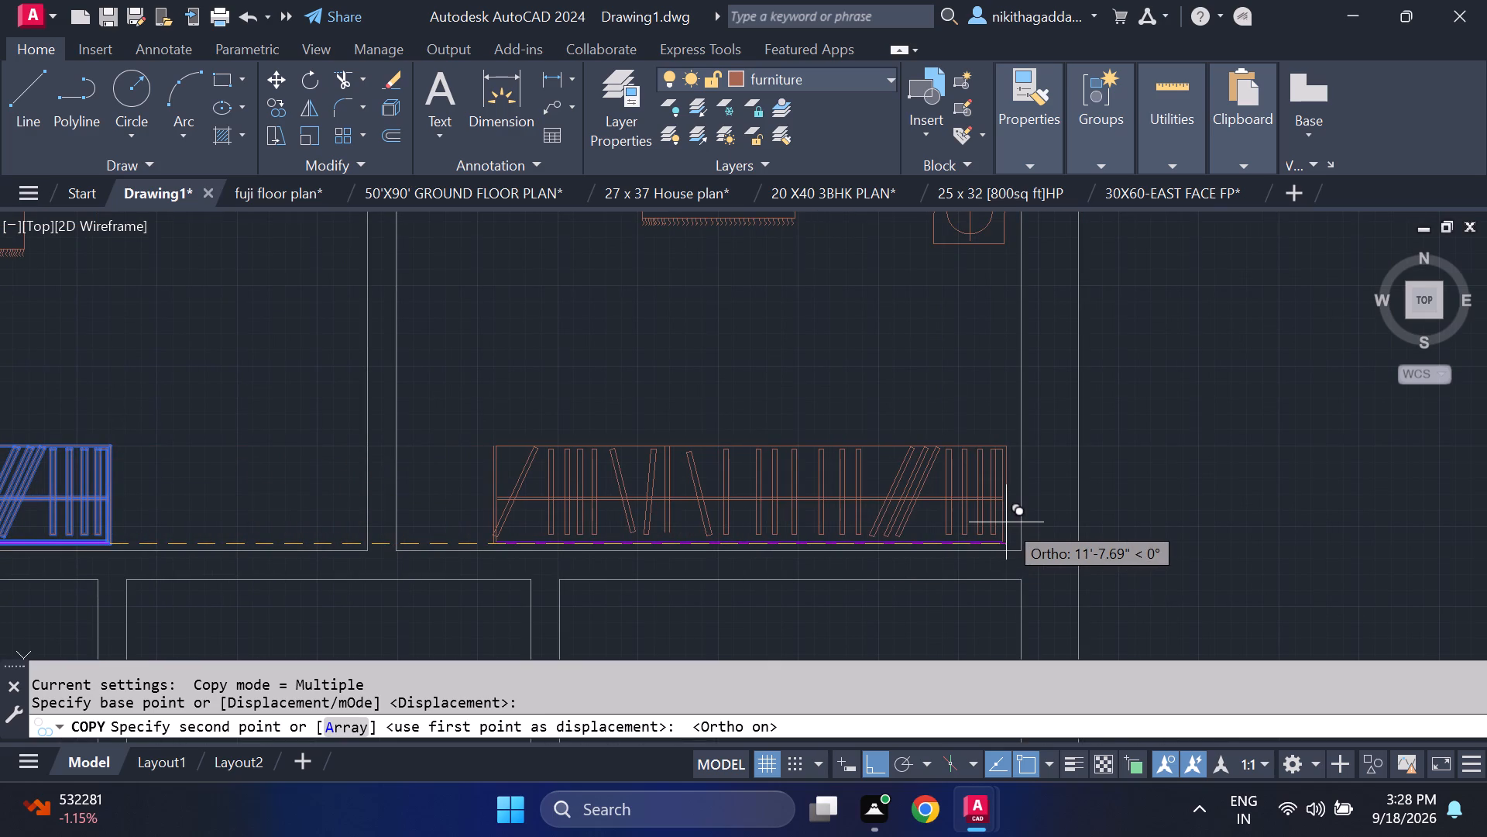
scroll(1006, 522, up, 1)
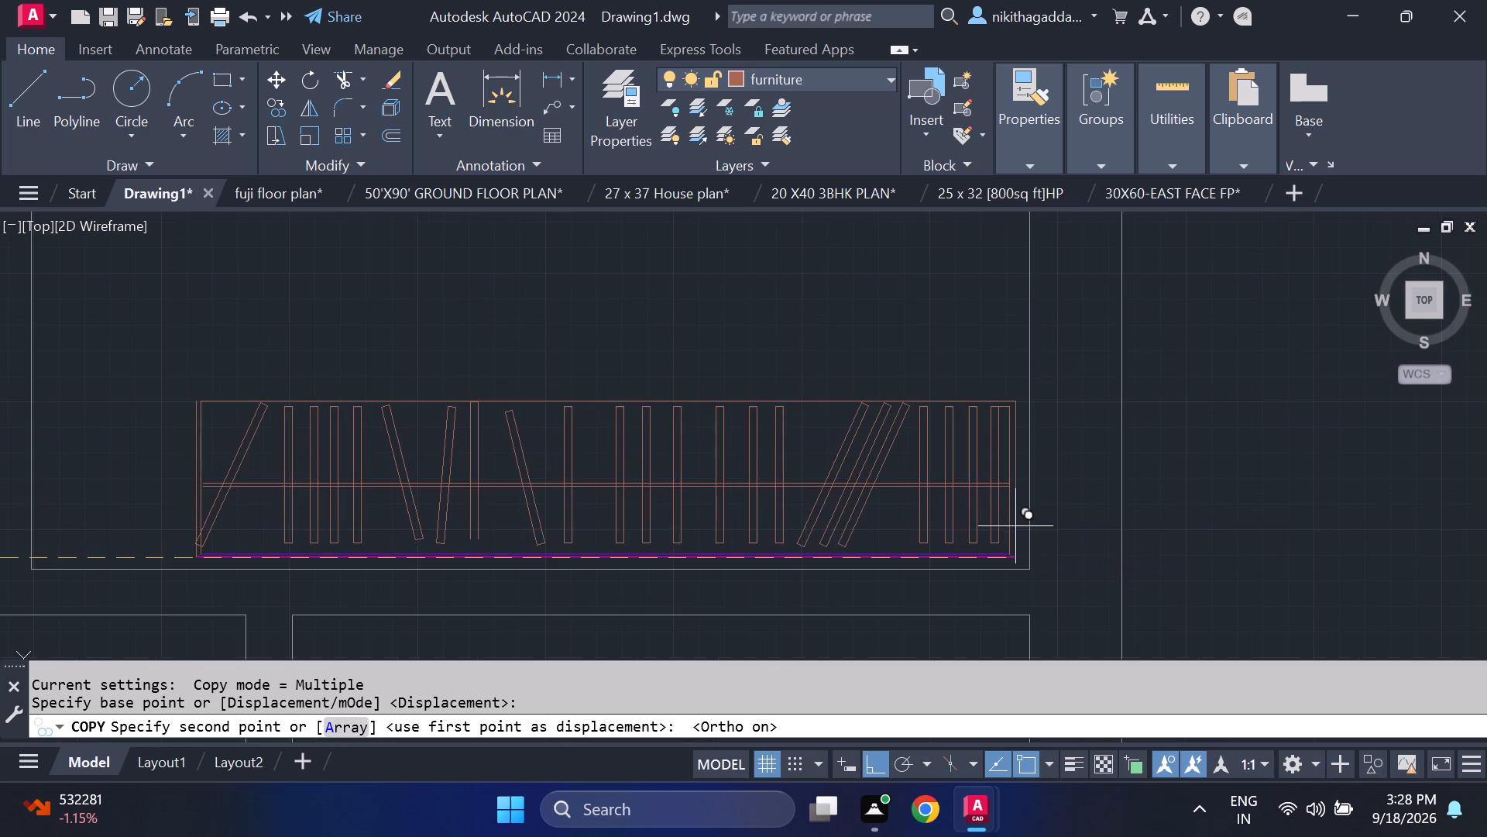
click(1029, 556)
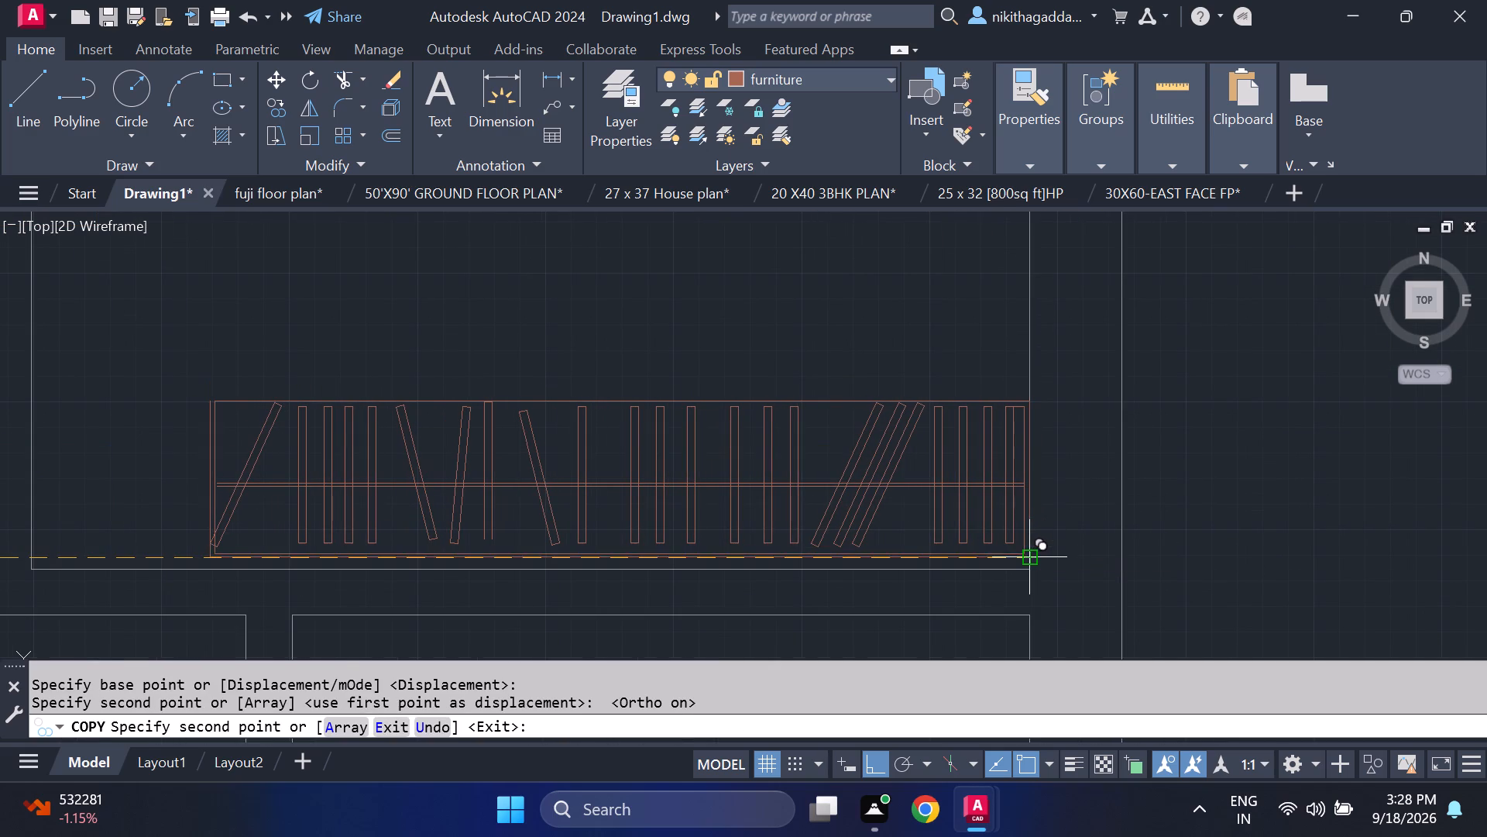
key(Escape)
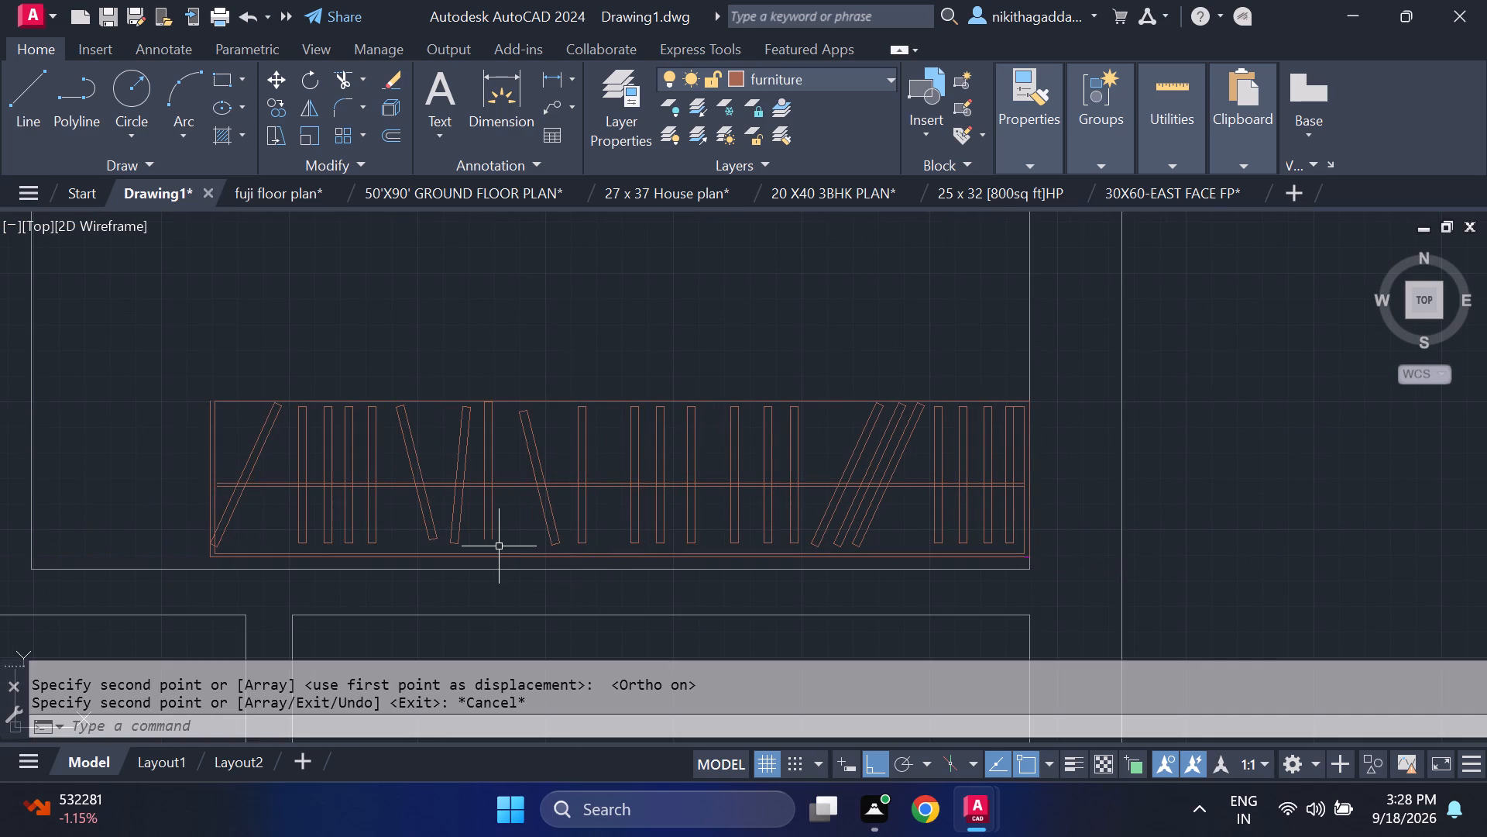
Select the complete northwest bedroom wardrobe with its edge lines and scale it down slightly freehand from its southwest corner.
scroll(496, 549, down, 5)
middle_drag(836, 570, 941, 510)
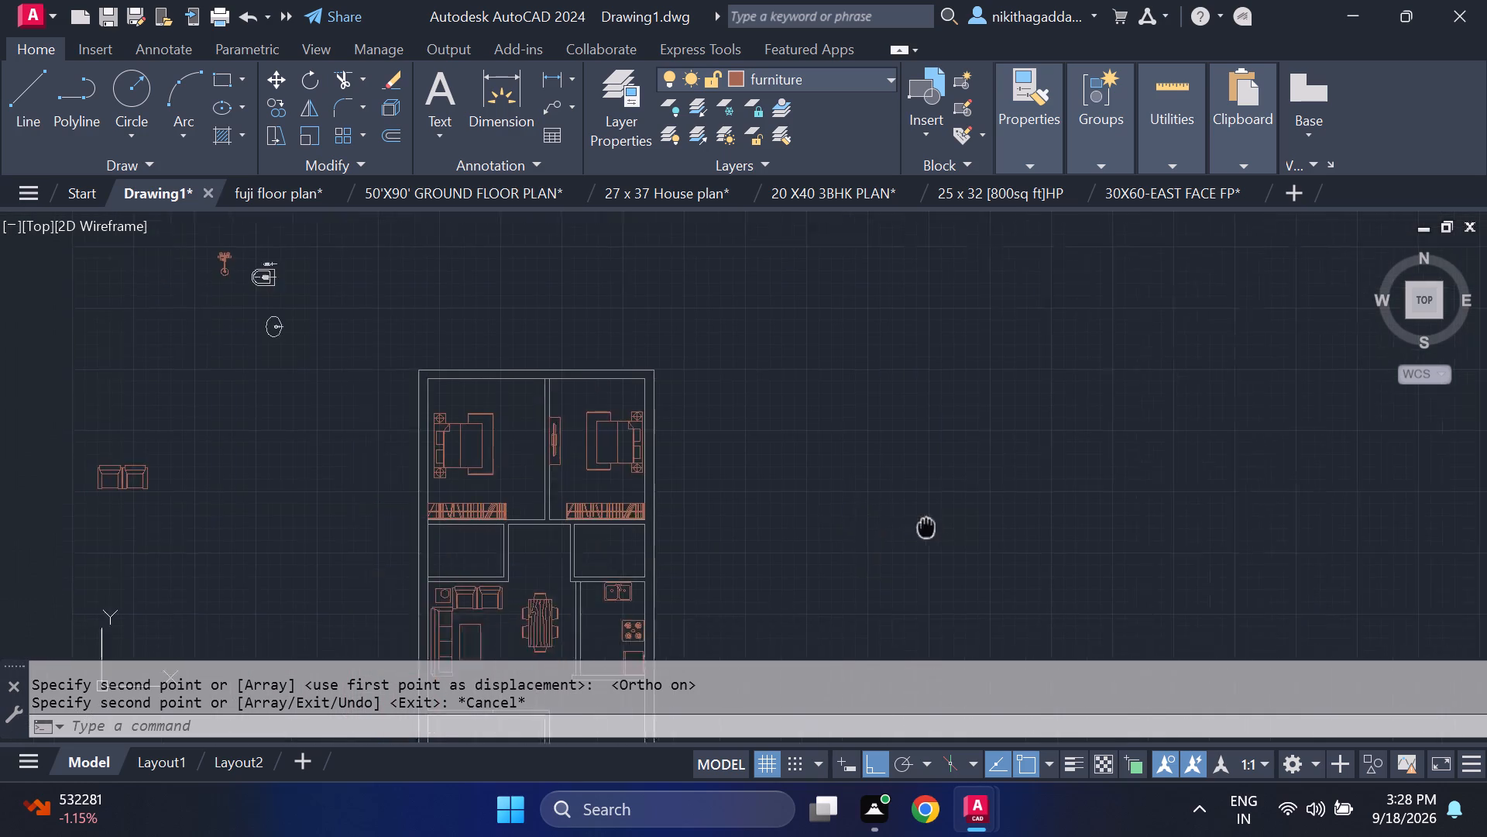
middle_drag(941, 510, 1049, 431)
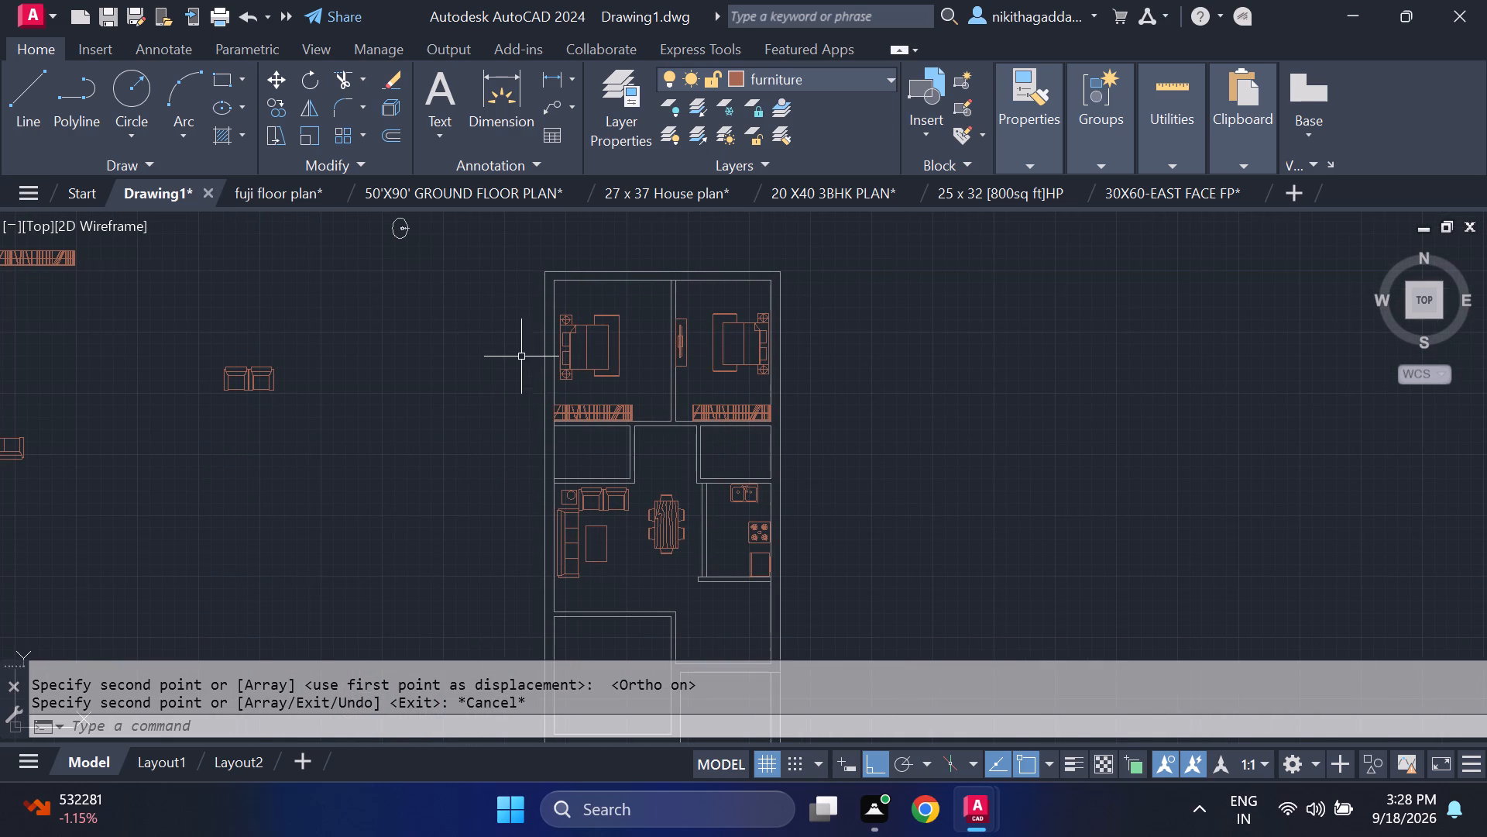
middle_drag(320, 430, 686, 372)
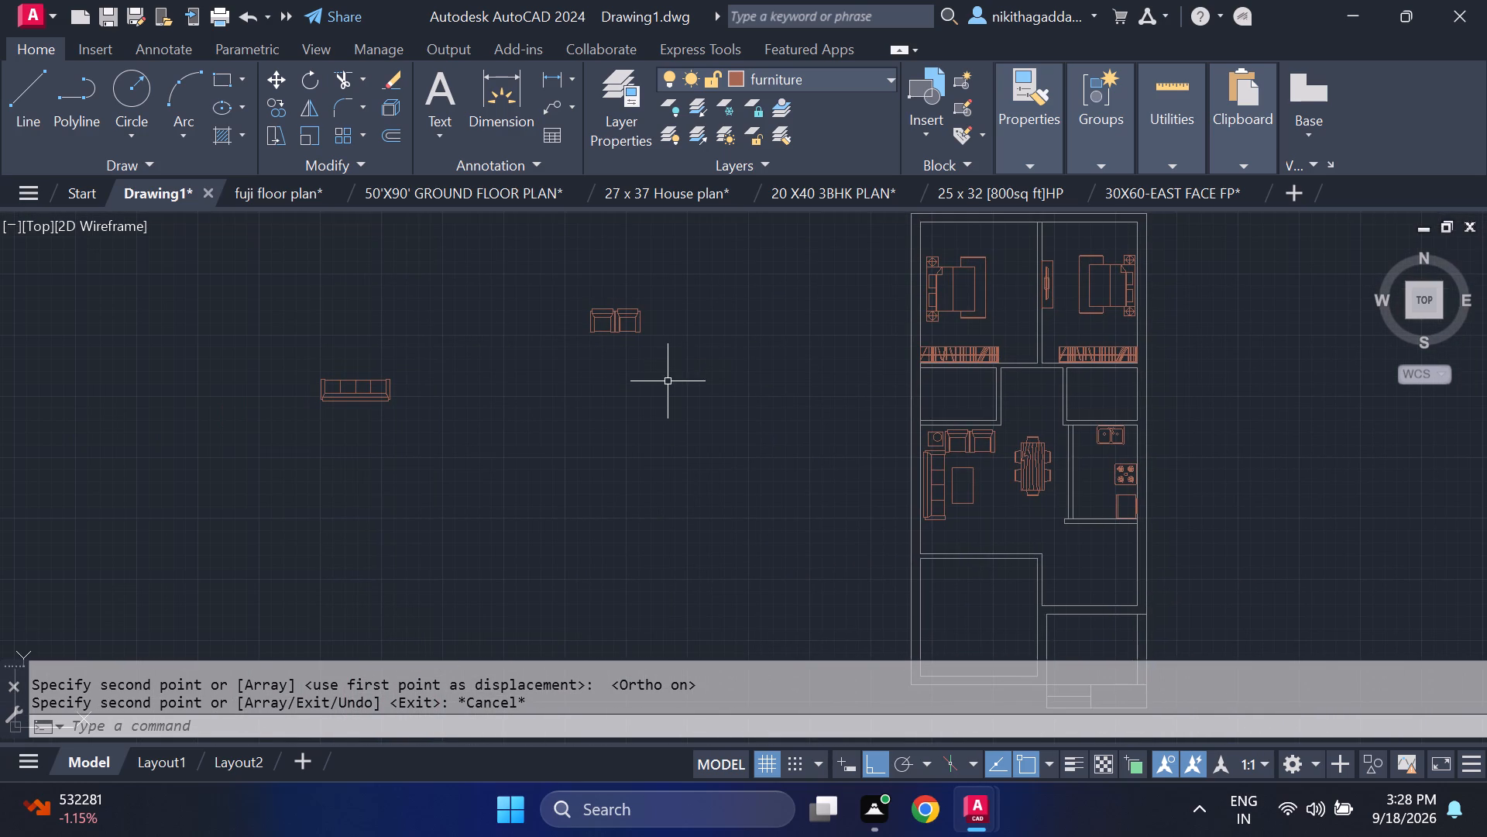
scroll(686, 401, down, 1)
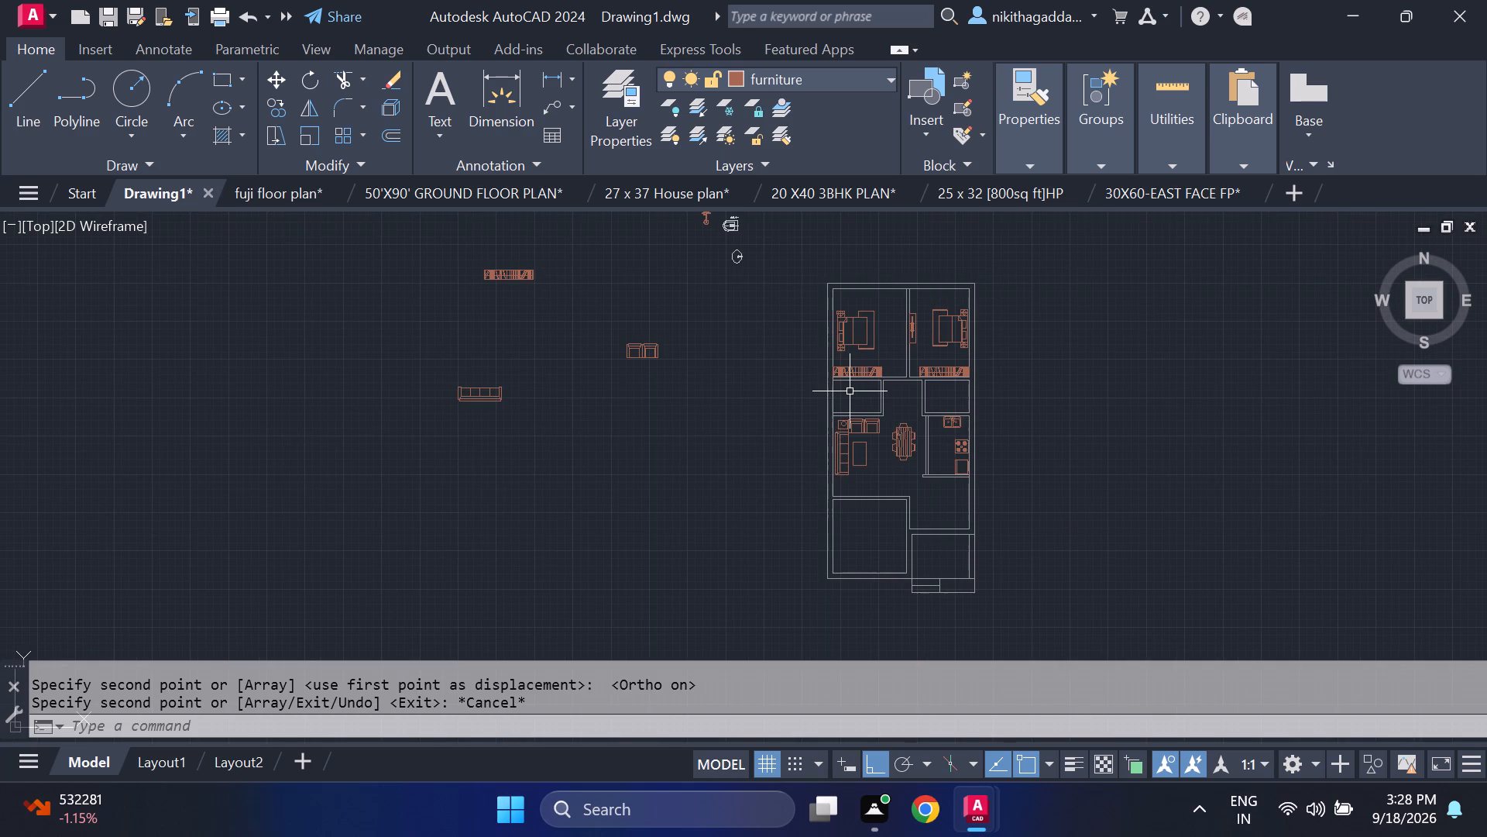
scroll(871, 372, up, 4)
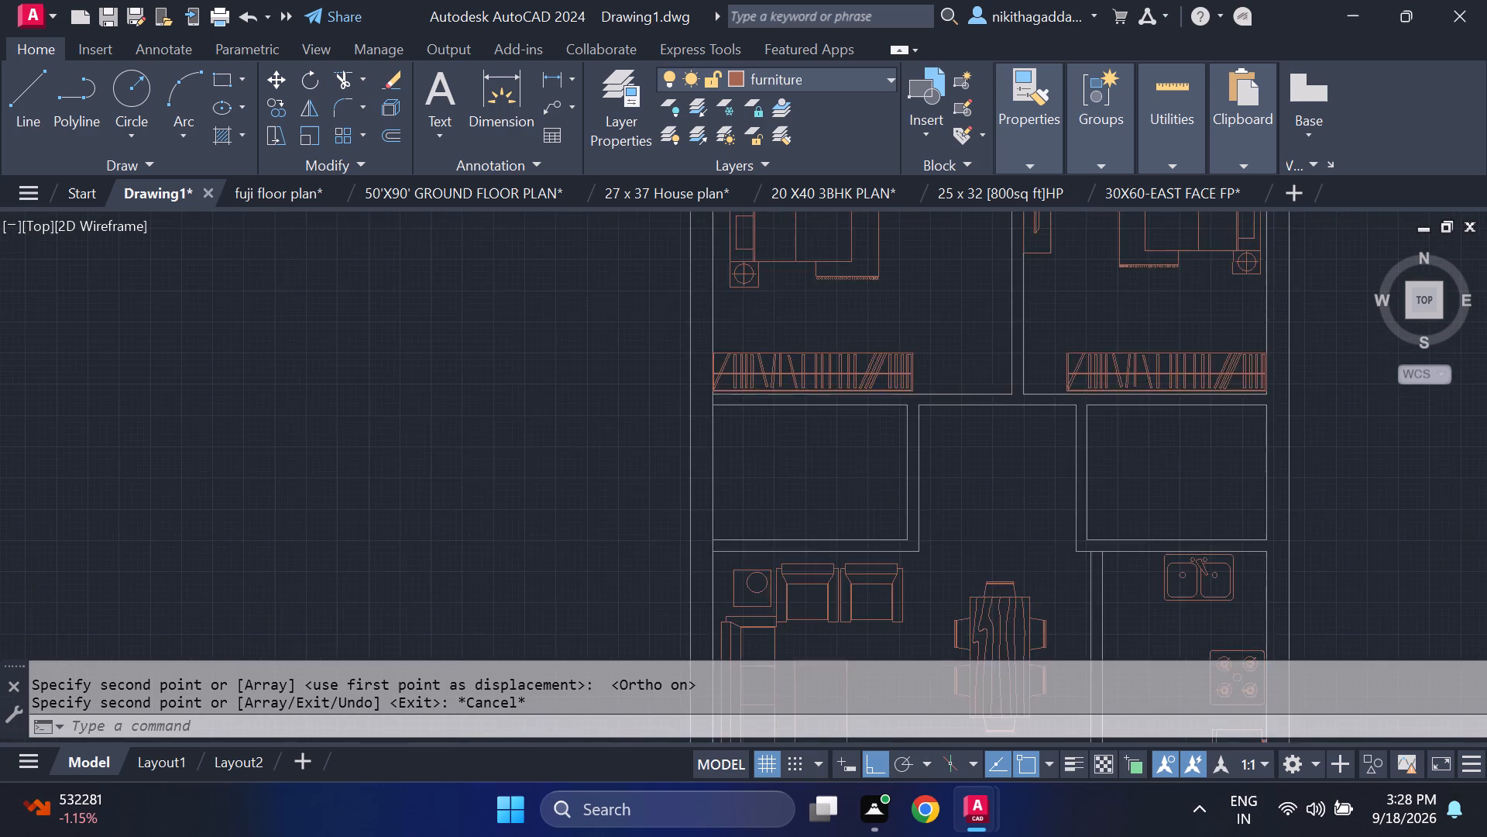
scroll(934, 349, up, 2)
drag(946, 313, 936, 317)
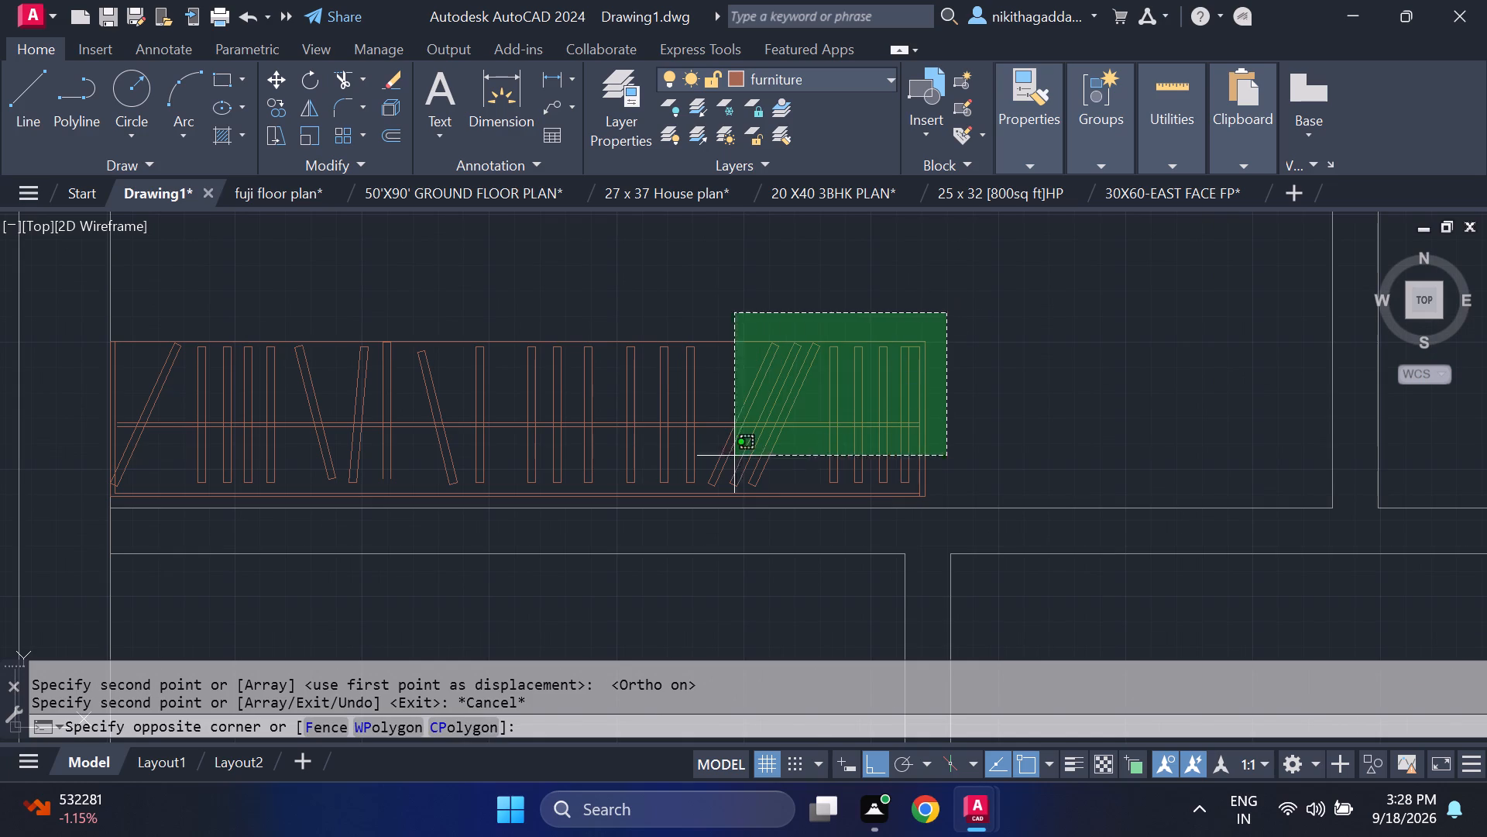
click(587, 499)
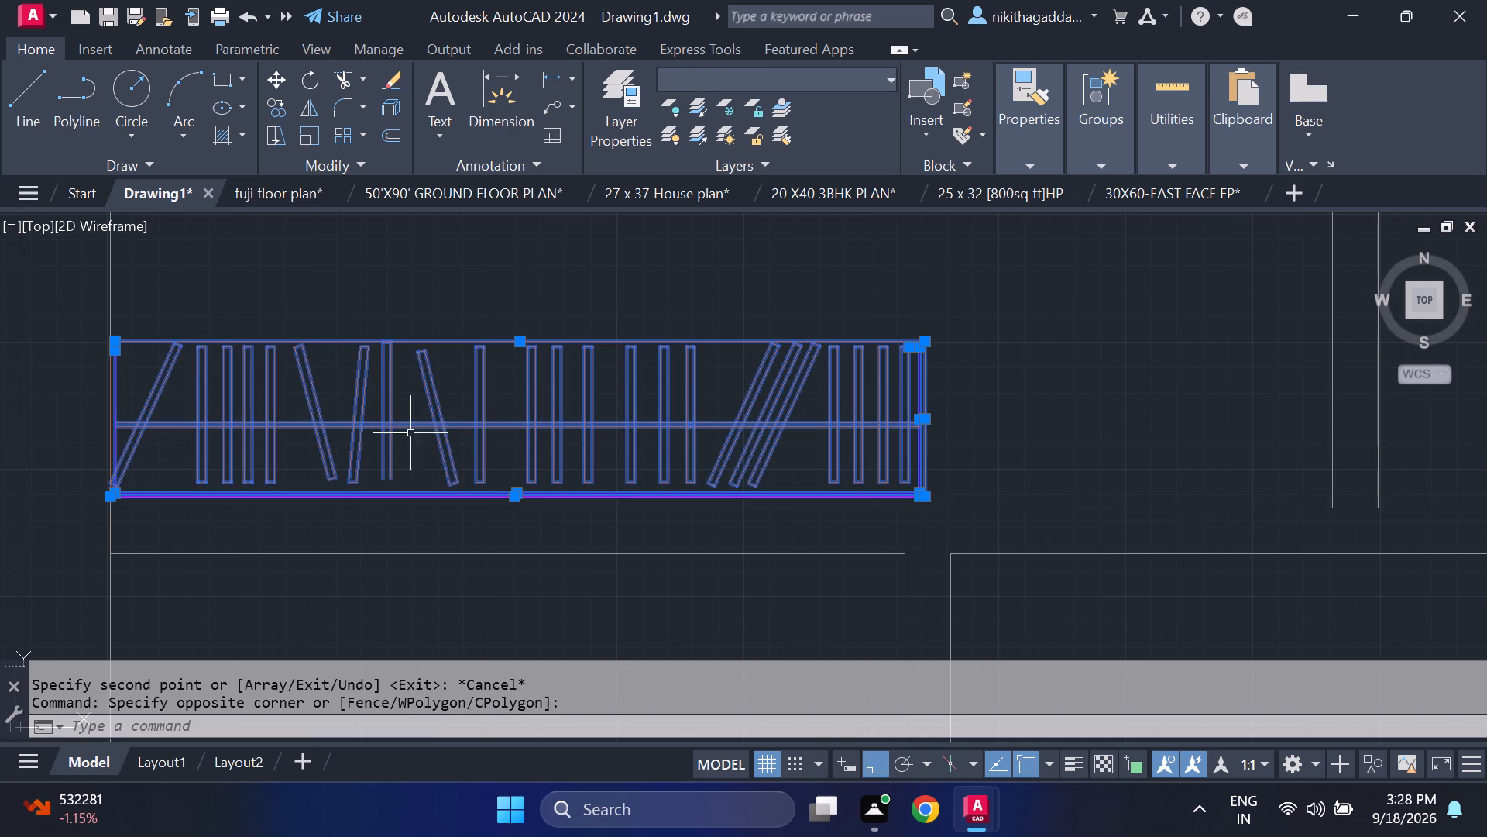
scroll(115, 437, up, 3)
click(91, 445)
scroll(739, 445, down, 2)
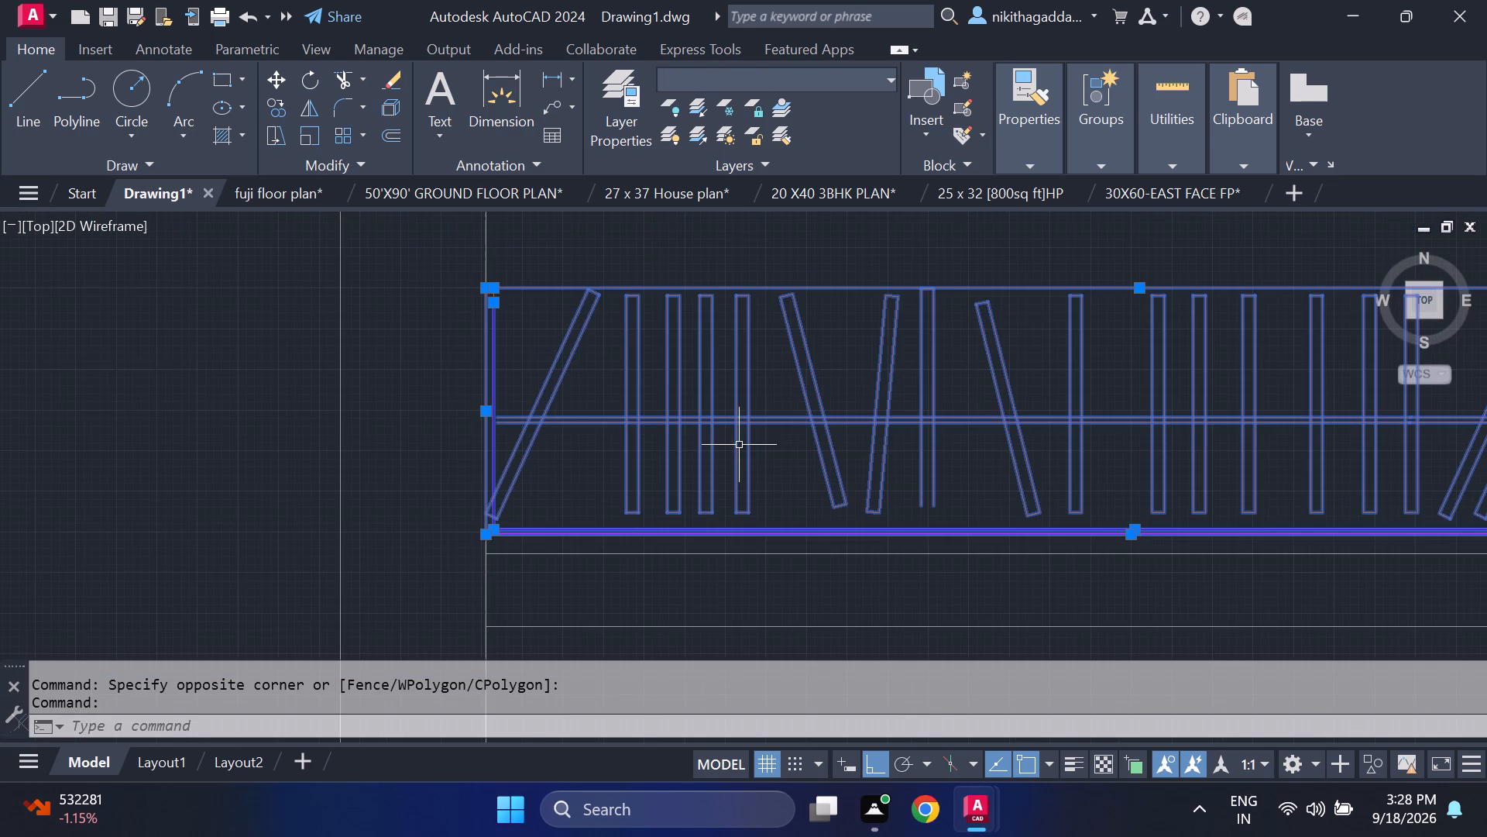
scroll(451, 354, up, 3)
middle_drag(761, 314, 601, 498)
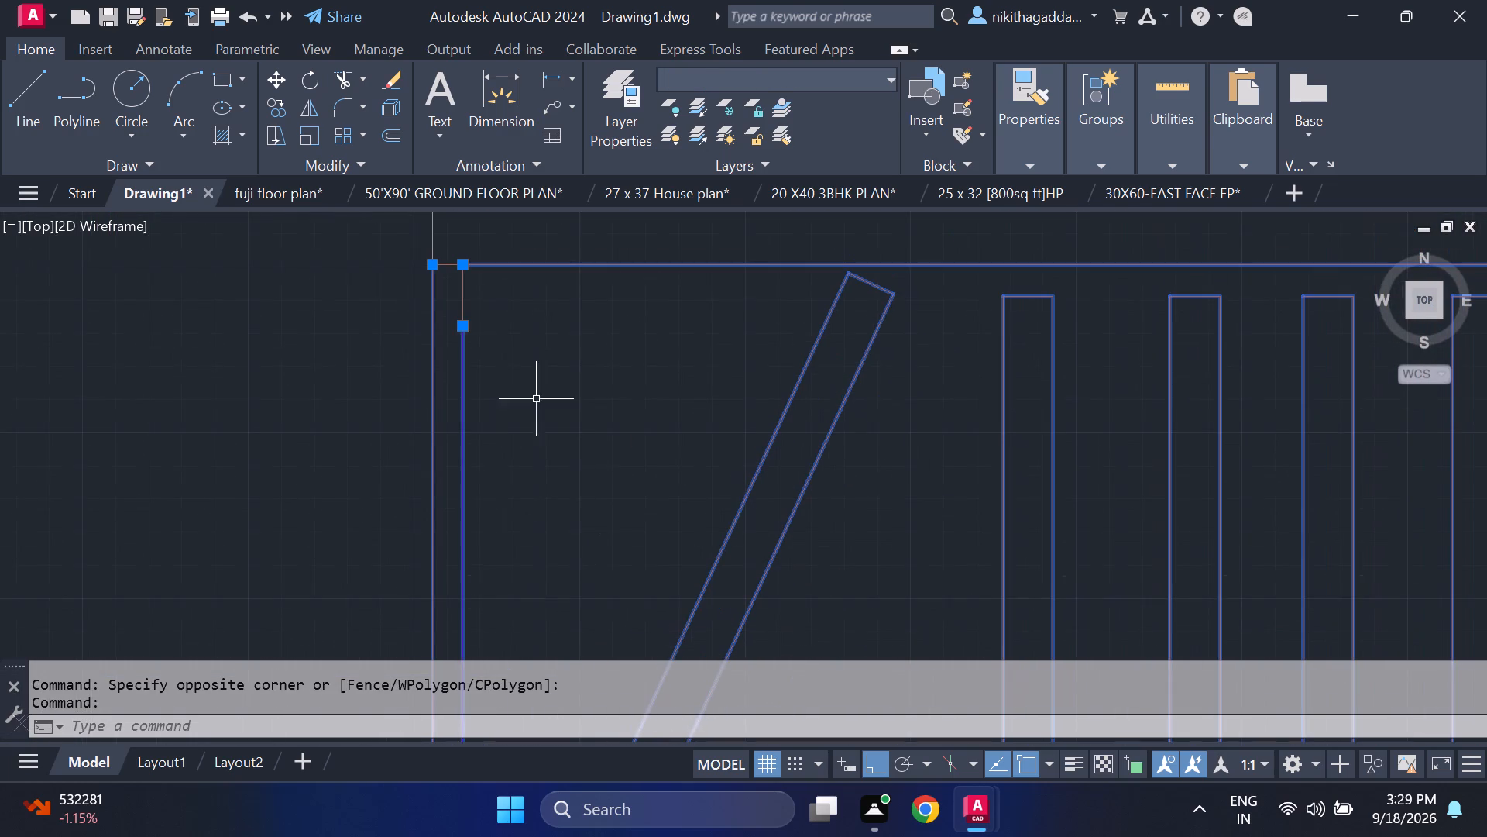
drag(502, 294, 486, 299)
click(439, 302)
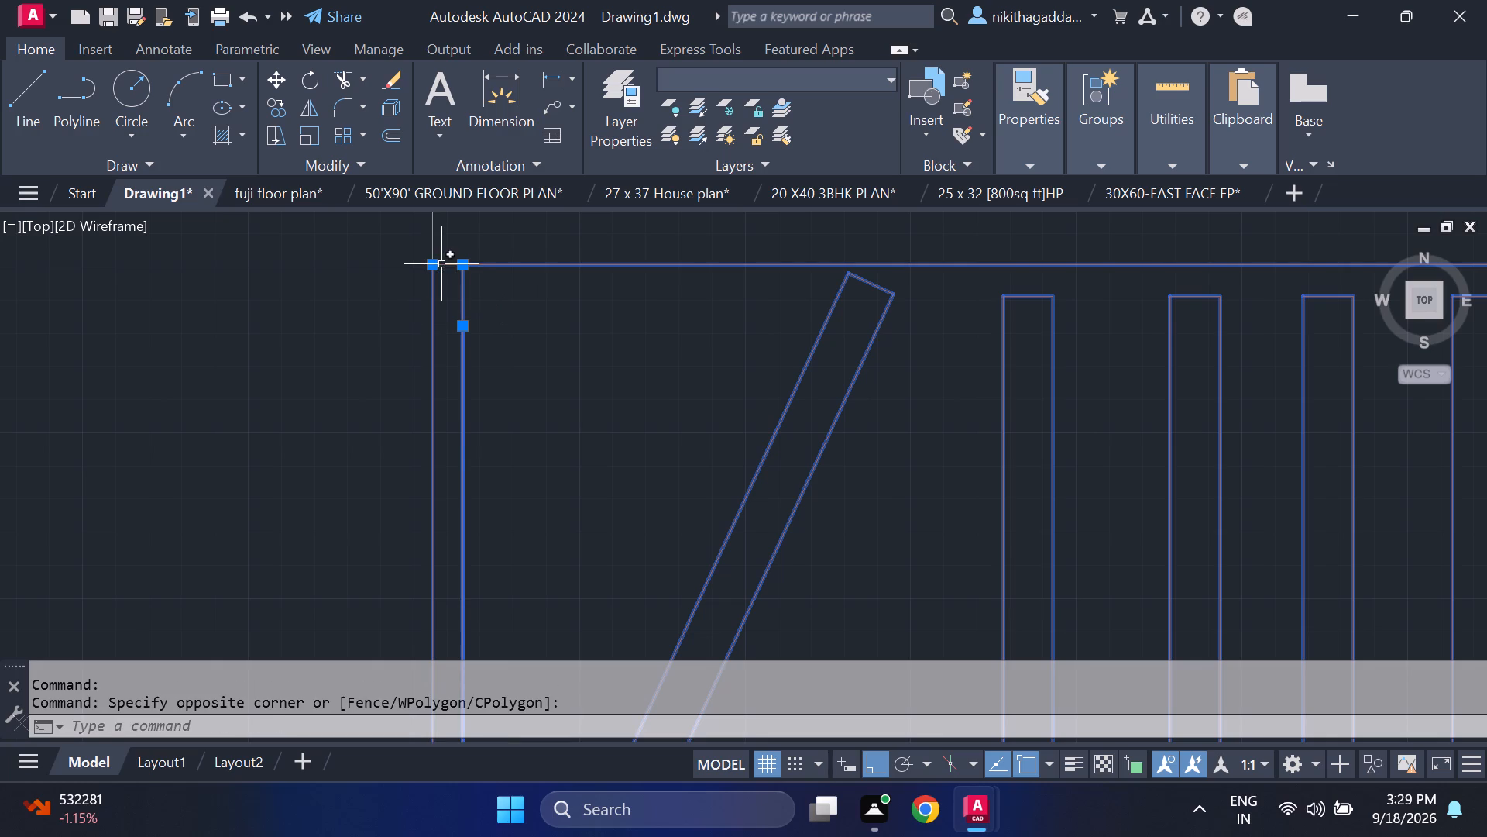
click(441, 265)
scroll(747, 388, down, 4)
middle_drag(800, 501, 789, 413)
scroll(747, 420, up, 3)
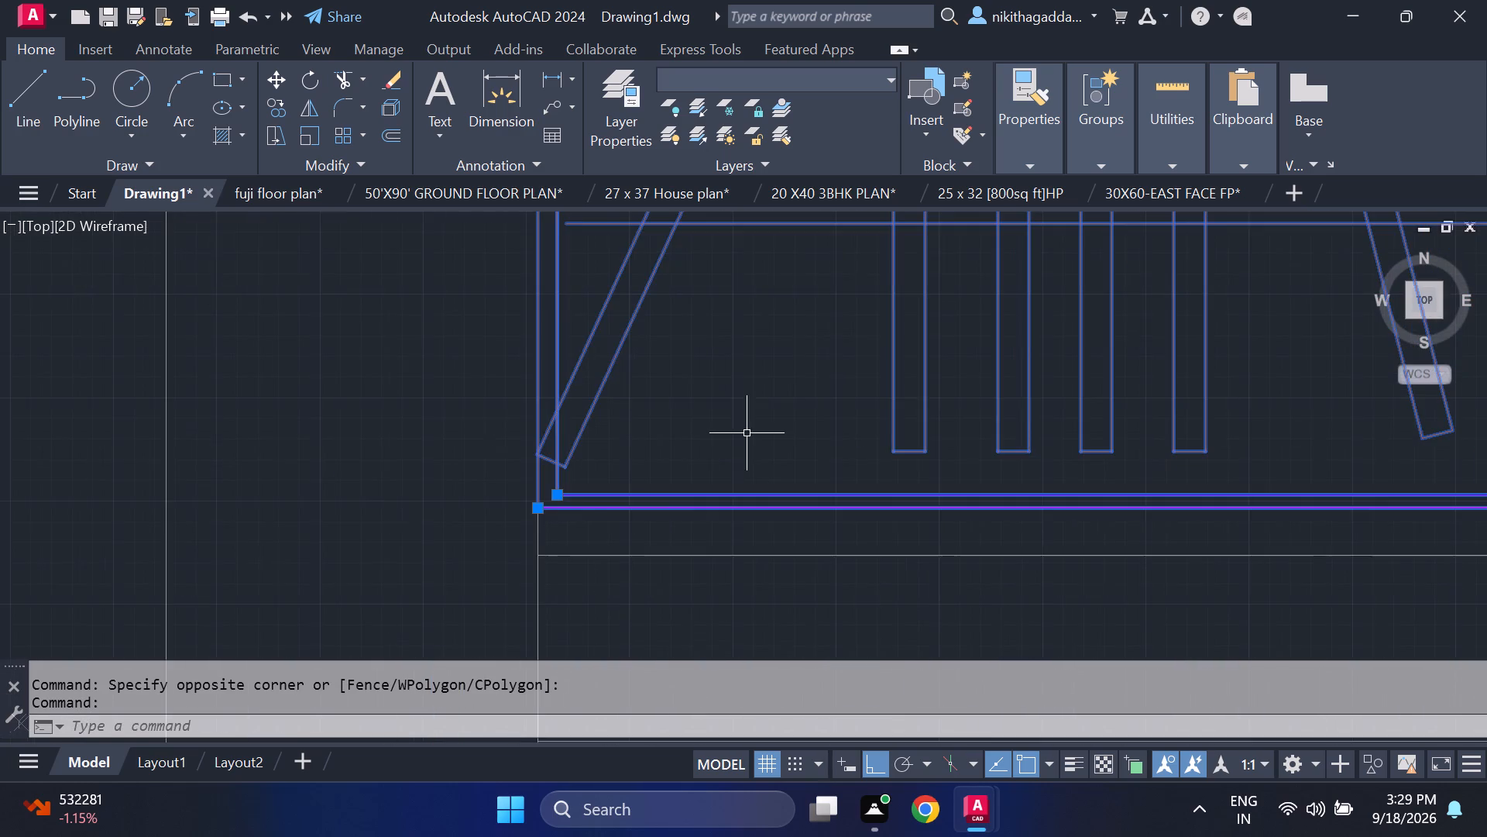
scroll(596, 505, up, 3)
scroll(597, 505, down, 3)
scroll(1044, 483, down, 3)
middle_drag(1233, 494, 1098, 508)
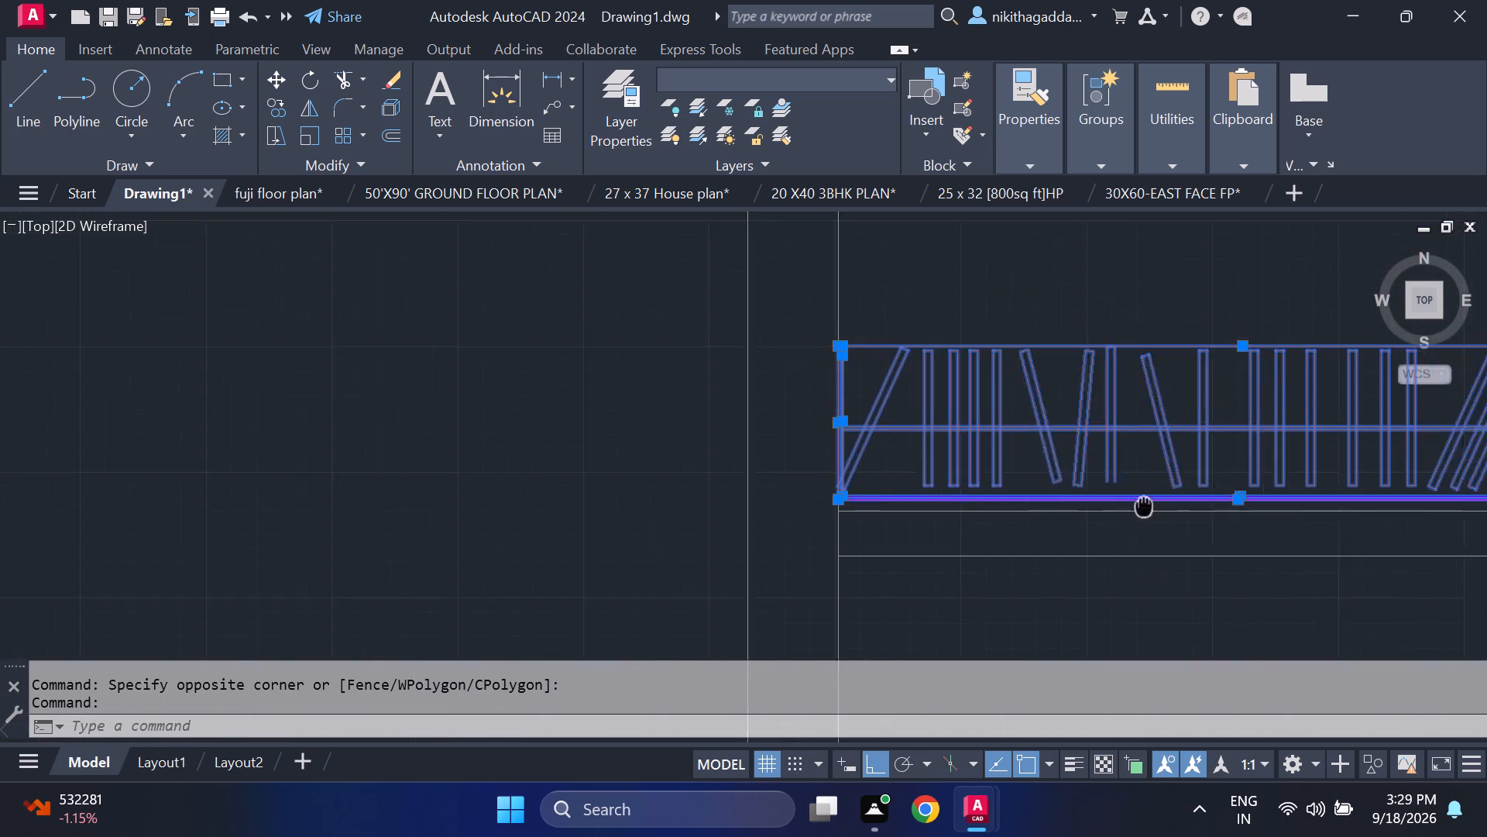
middle_drag(1098, 508, 529, 501)
scroll(1026, 466, up, 2)
scroll(1032, 467, down, 2)
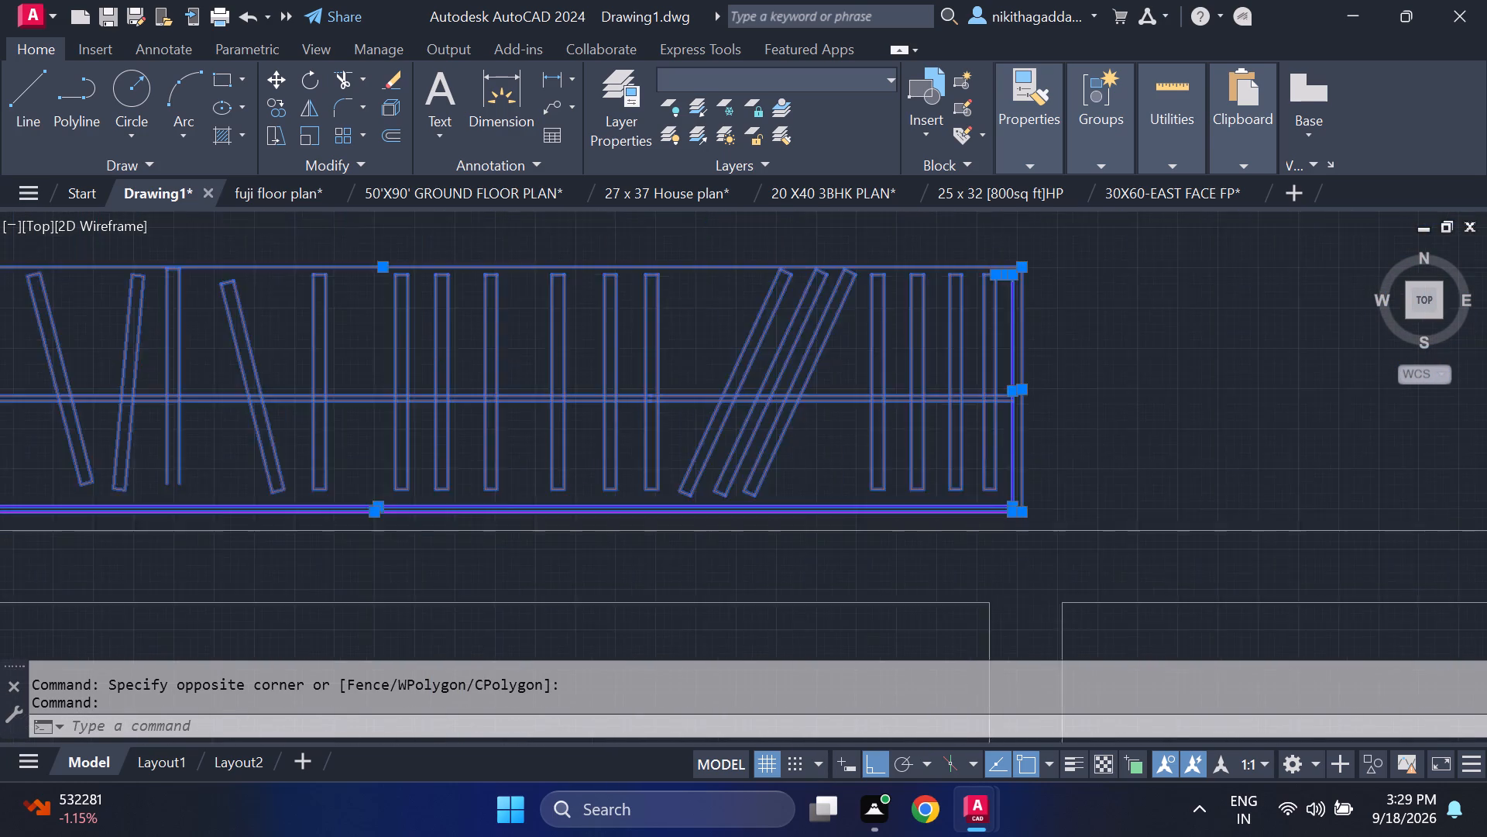
text(scale)
key(Return)
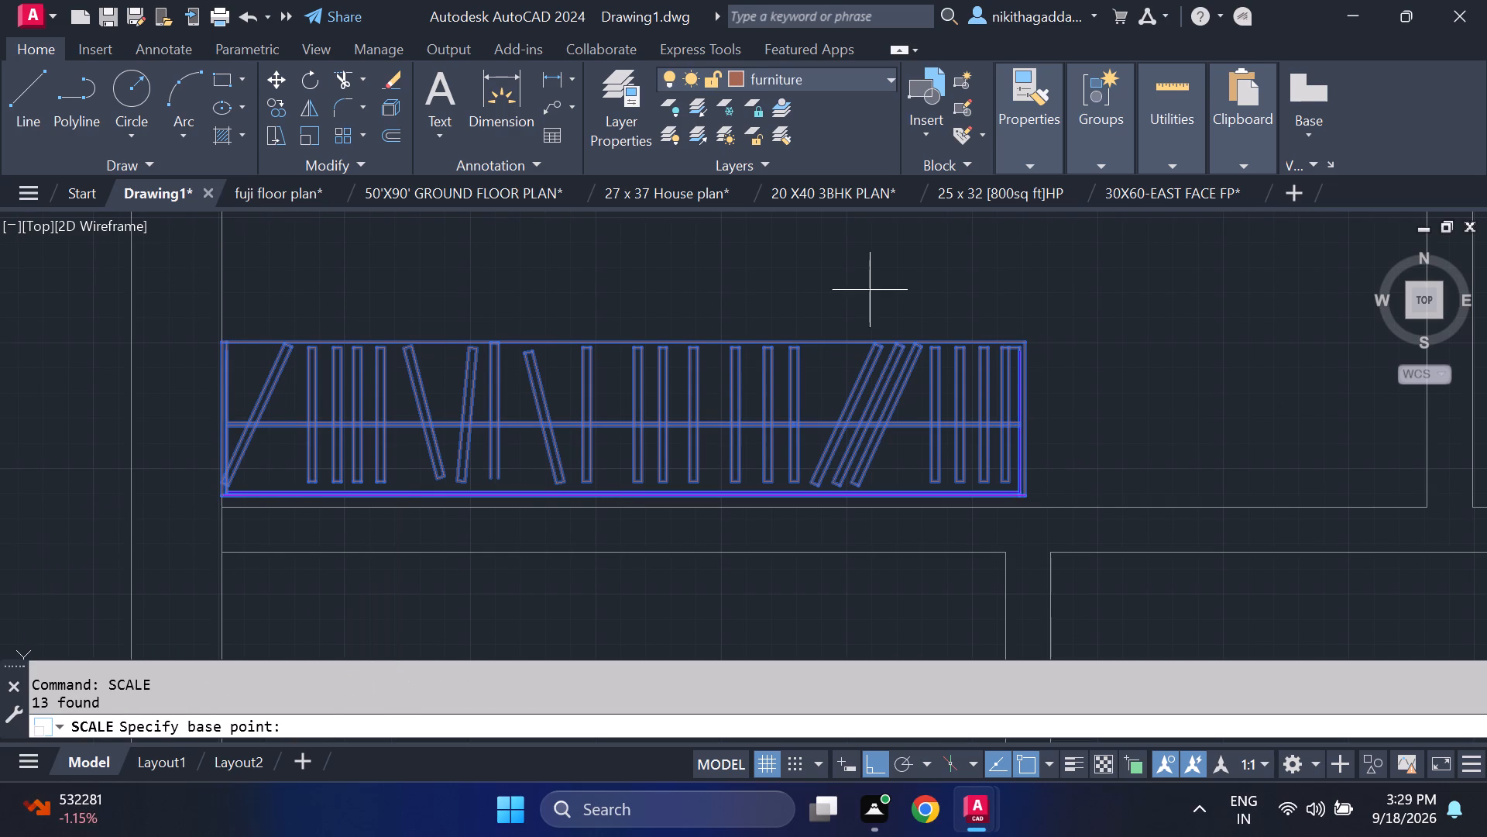
scroll(203, 347, up, 5)
scroll(420, 444, down, 2)
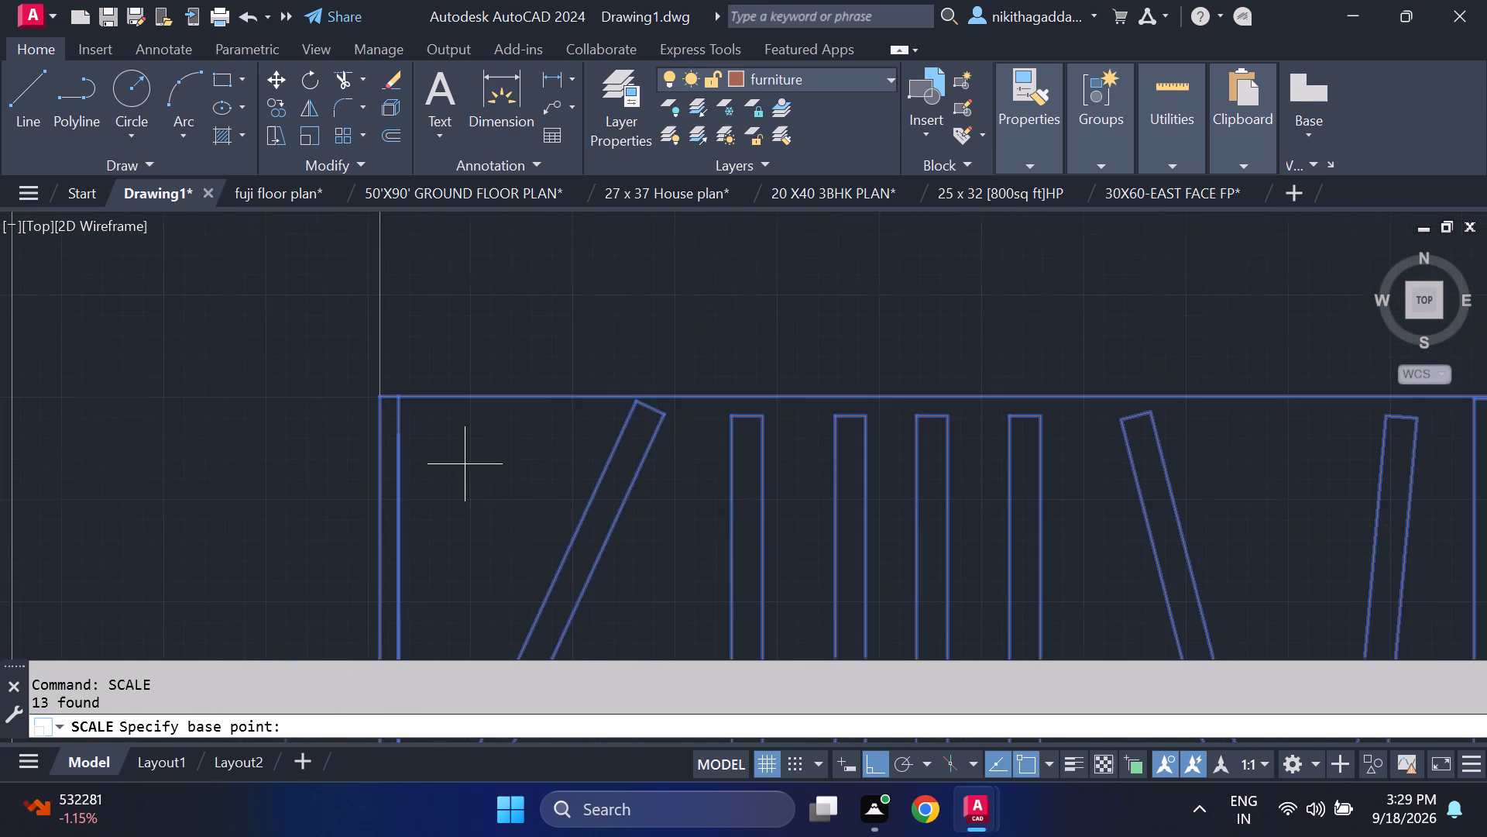
middle_drag(528, 539, 545, 354)
middle_drag(478, 529, 457, 294)
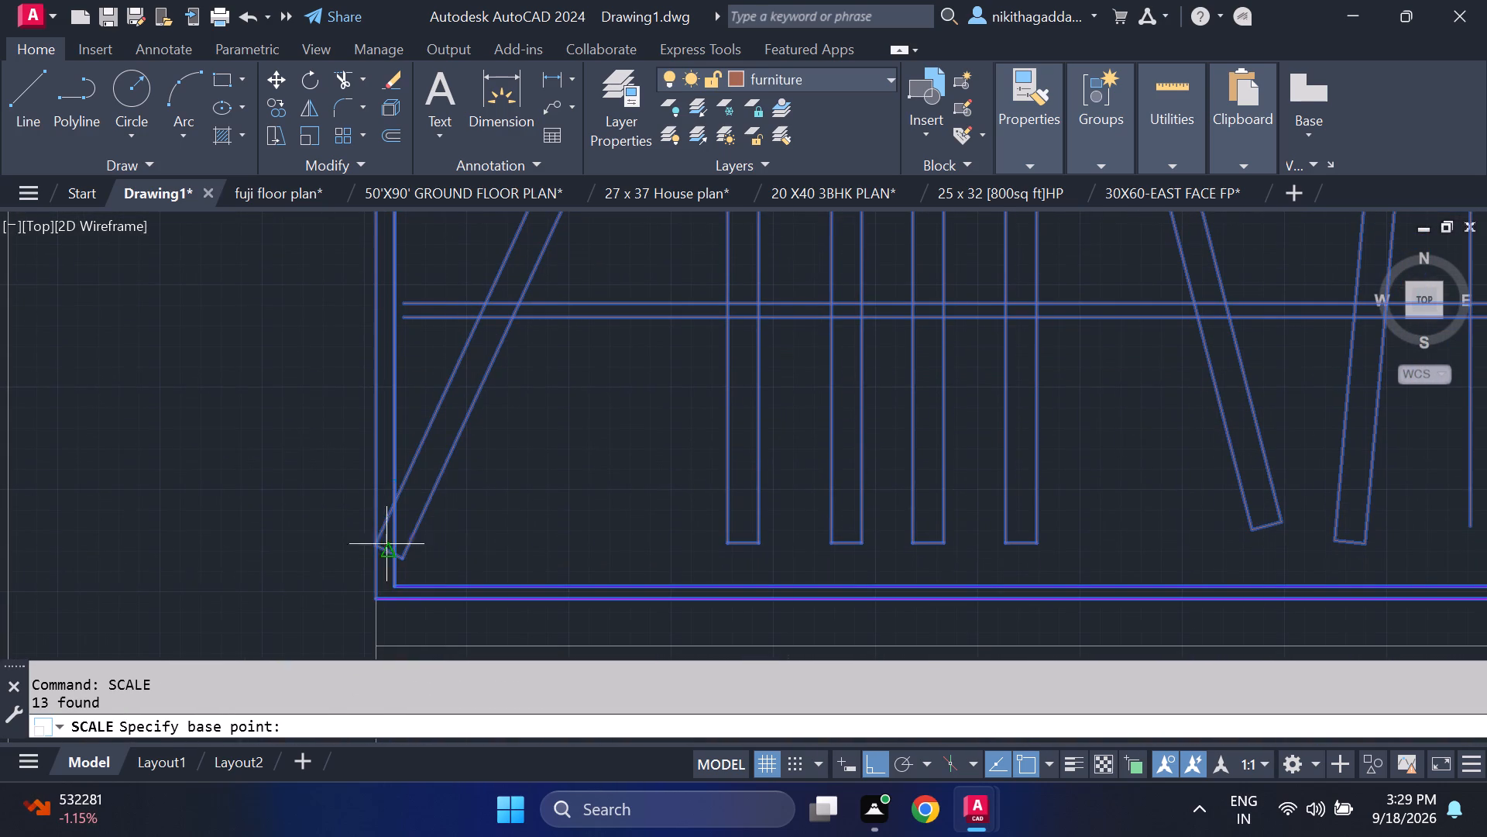
click(376, 599)
scroll(776, 555, down, 4)
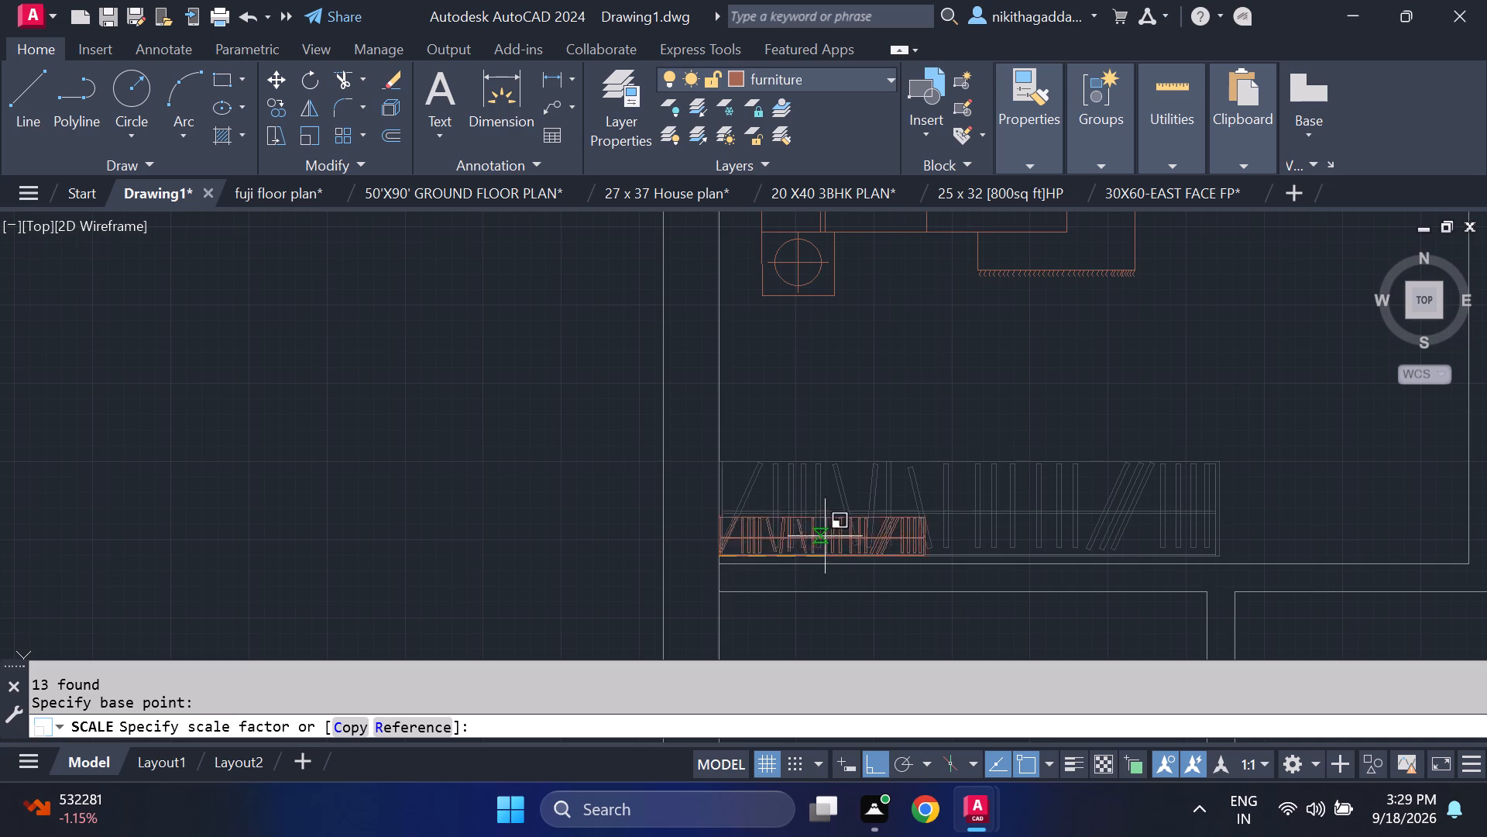
middle_drag(939, 506, 757, 482)
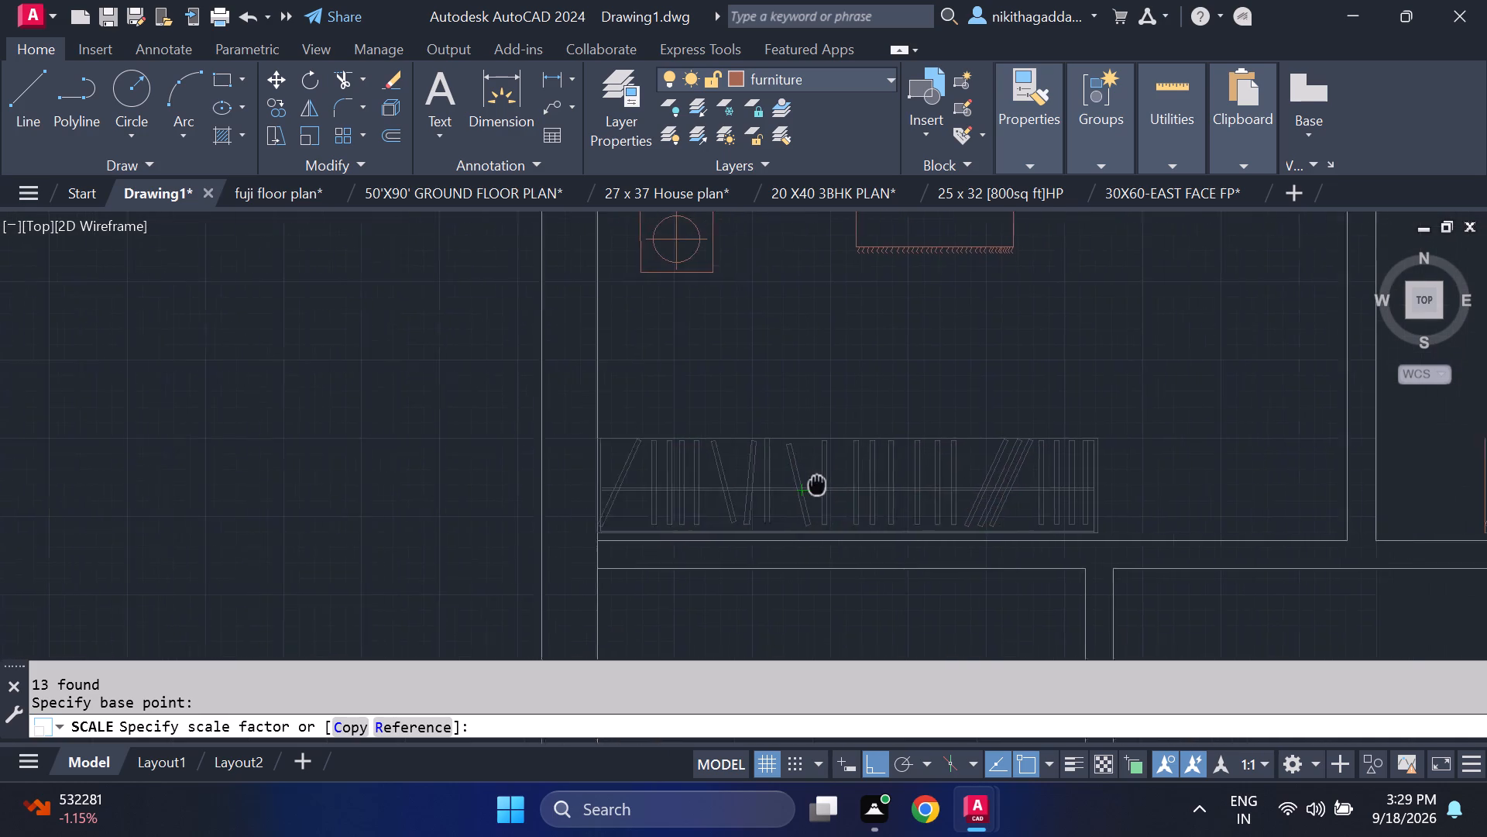
middle_drag(757, 482, 688, 473)
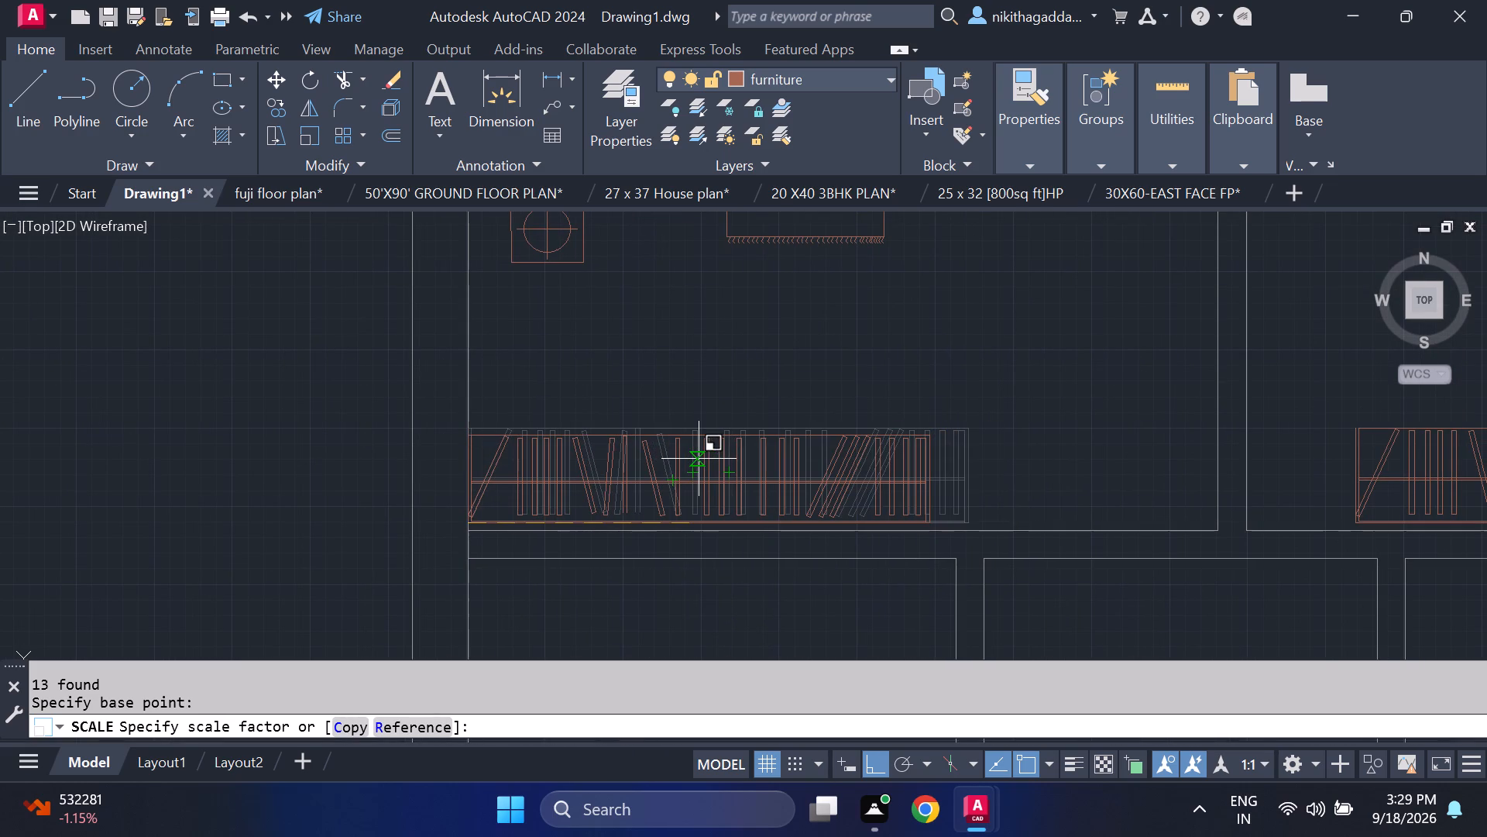
click(702, 460)
Reselect the northwest bedroom wardrobe and scale it freehand from its southwest corner to roughly three quarters of its size.
scroll(929, 434, down, 3)
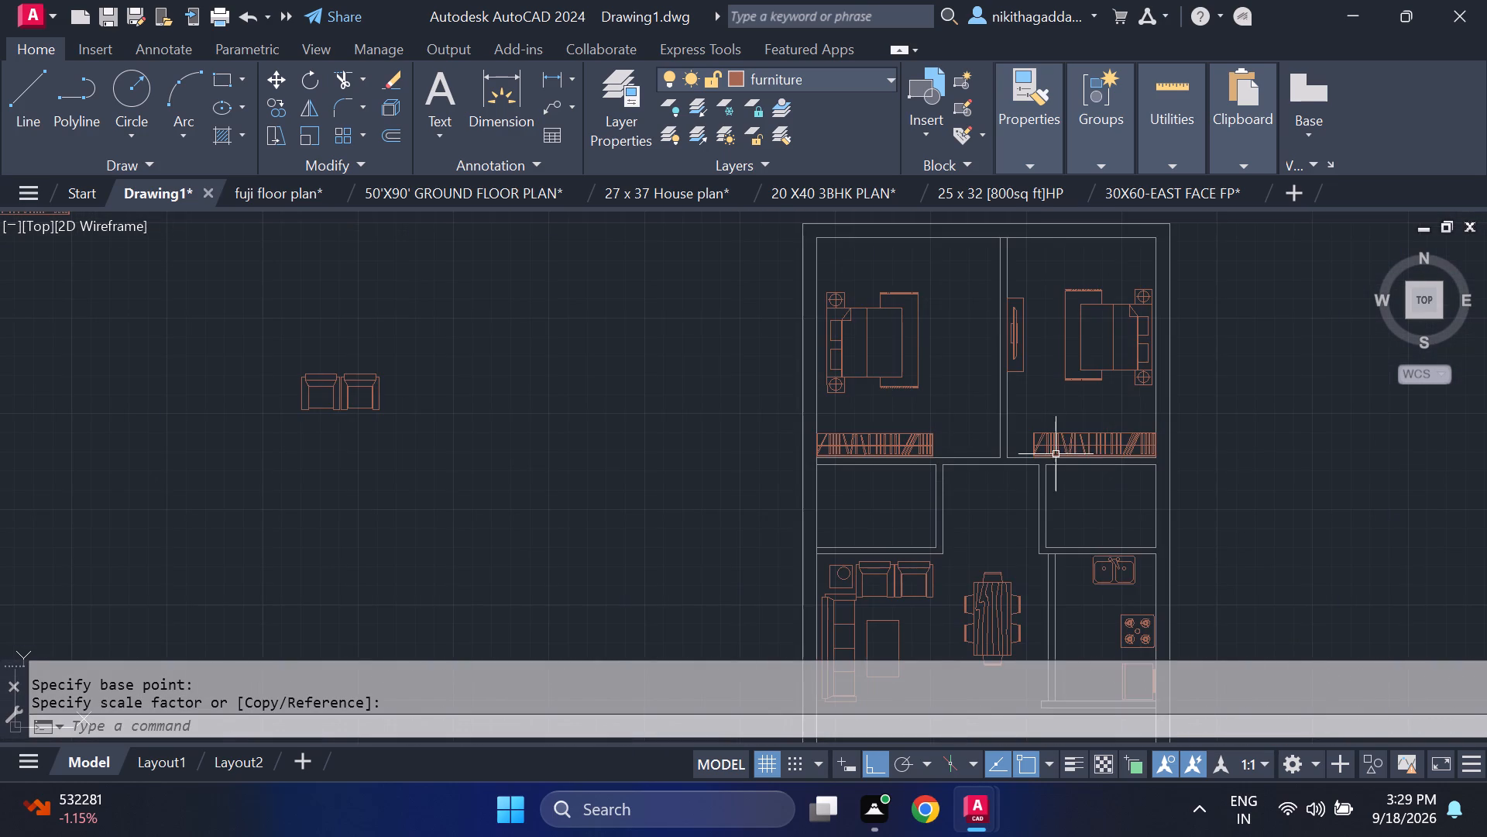
scroll(898, 449, up, 3)
drag(1060, 375, 1017, 381)
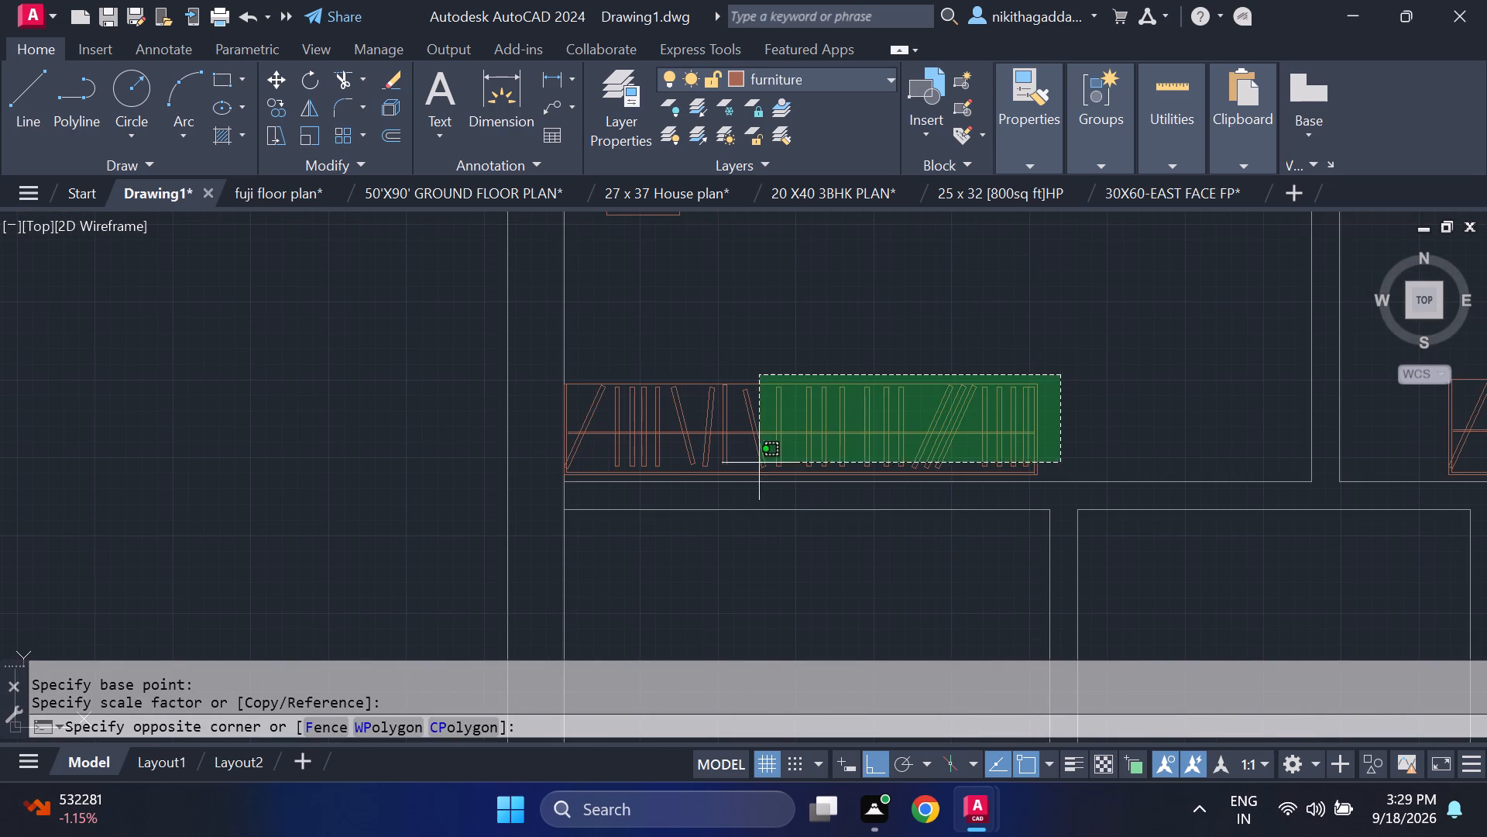
click(721, 474)
scroll(633, 465, up, 3)
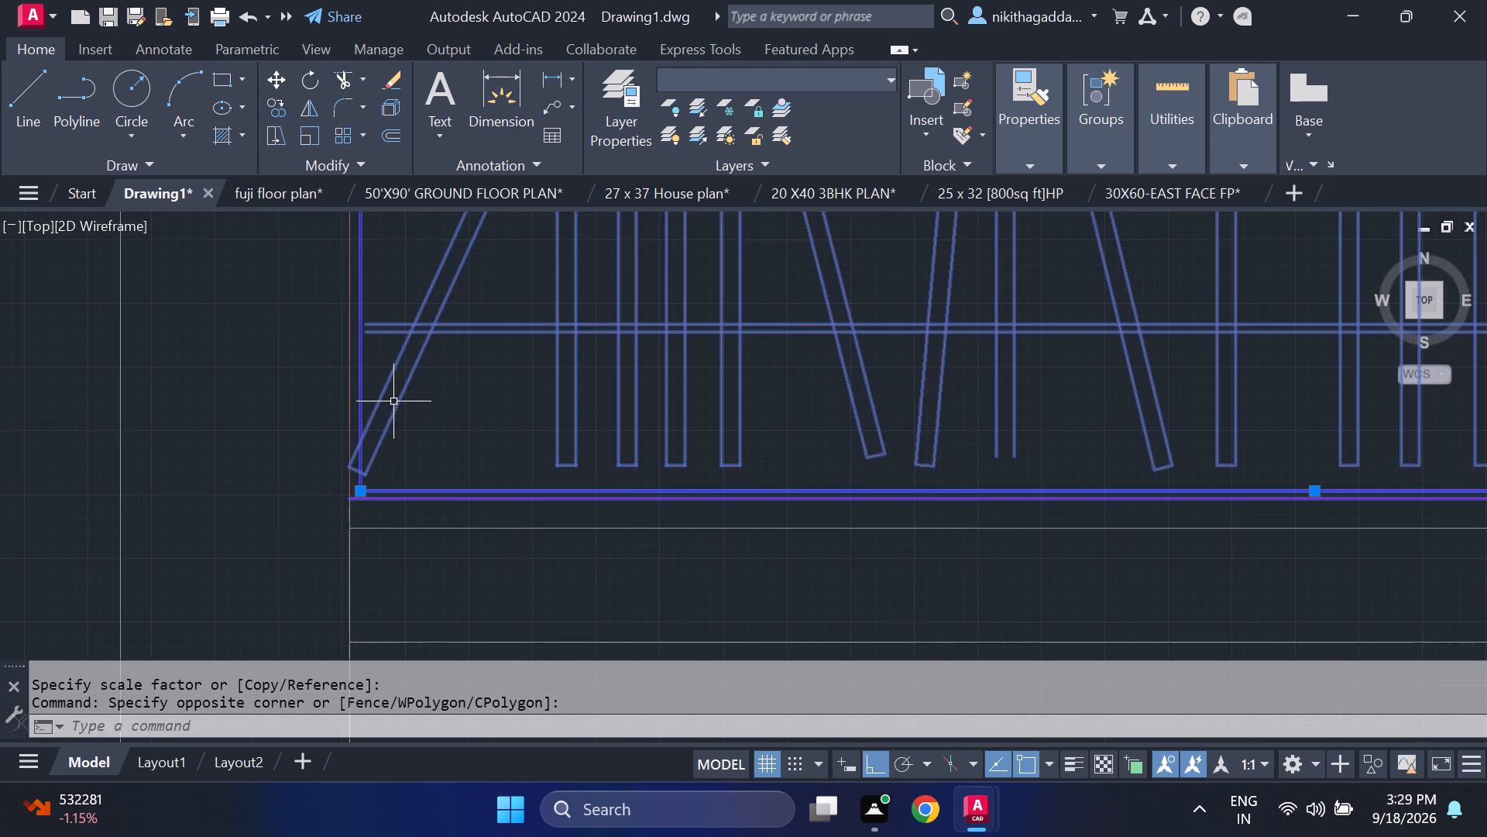
click(349, 377)
scroll(376, 494, up, 2)
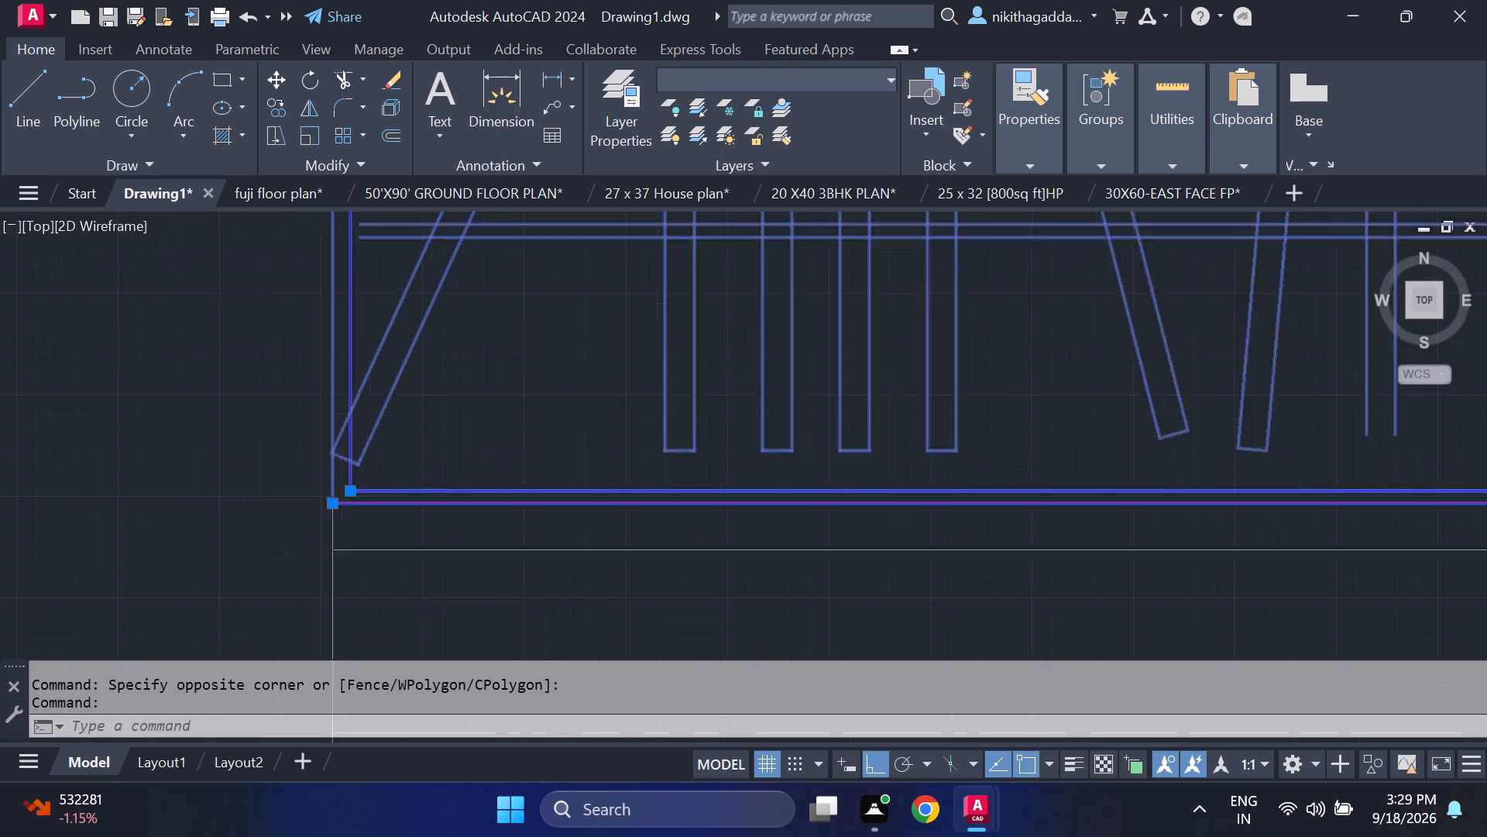
scroll(376, 494, up, 2)
scroll(462, 410, down, 5)
middle_drag(541, 313, 577, 525)
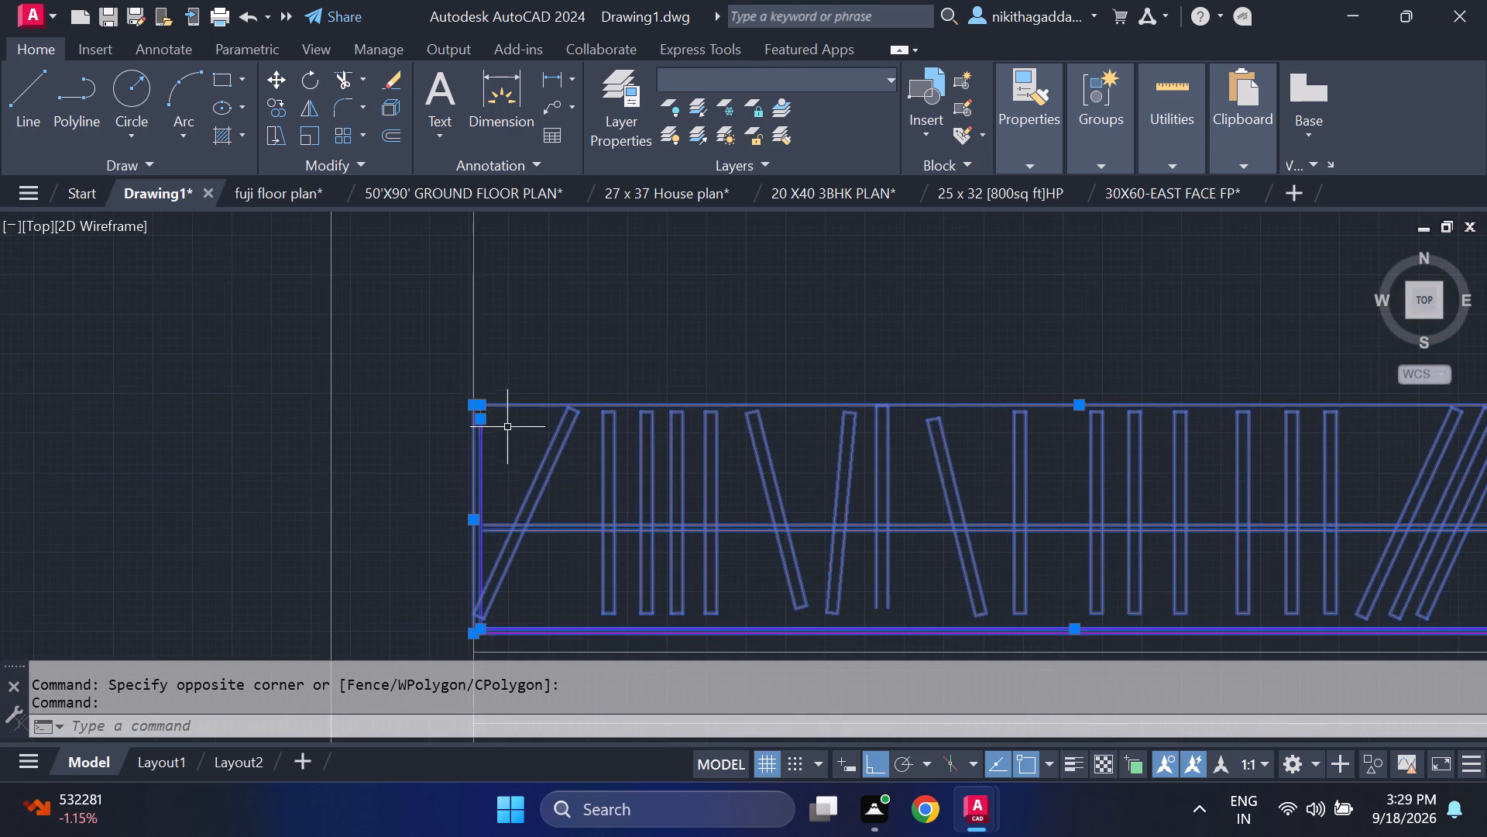
scroll(497, 422, up, 4)
click(448, 361)
drag(355, 373, 352, 361)
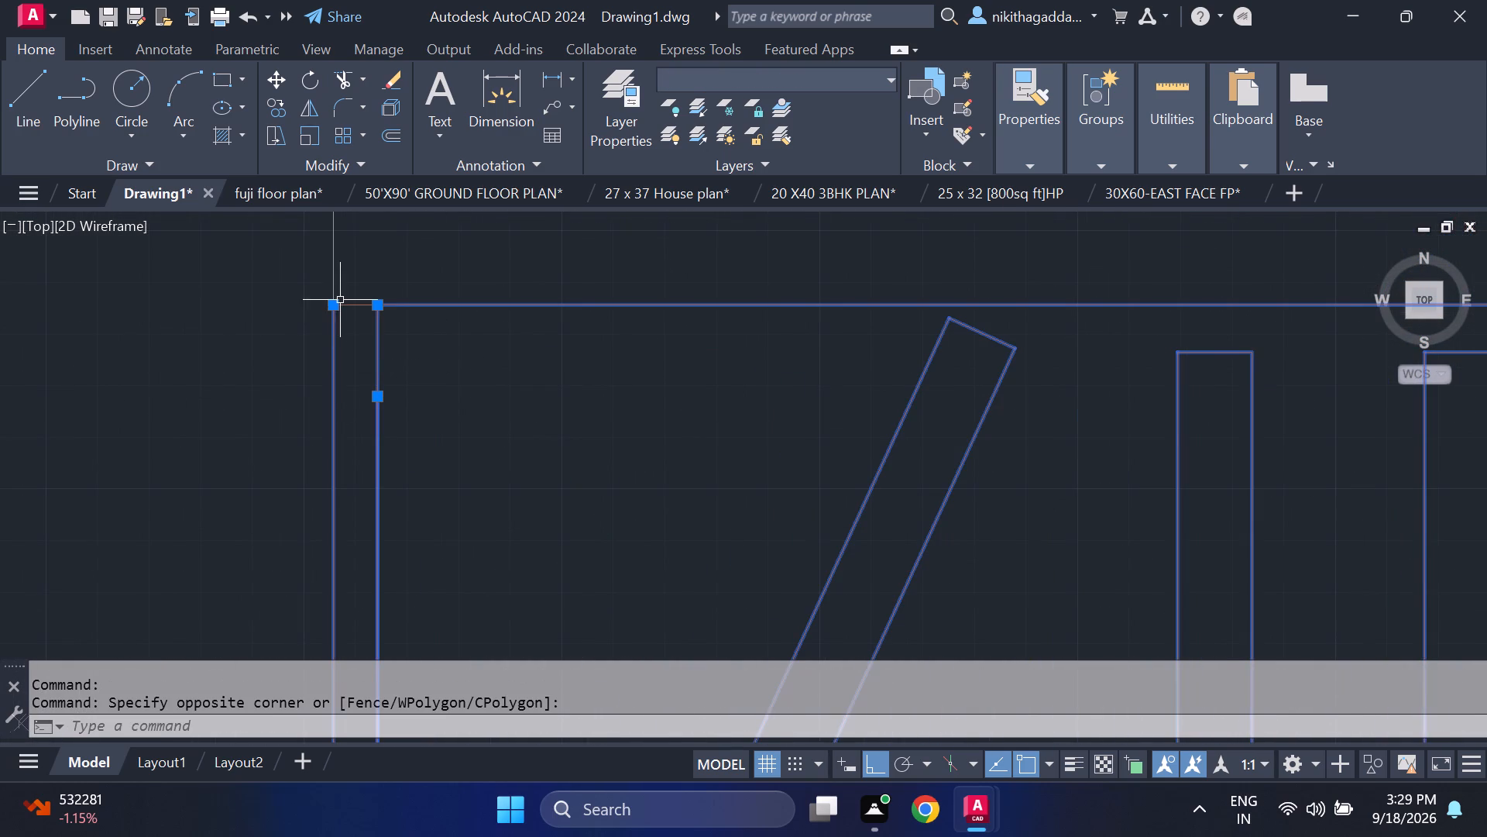
click(348, 306)
scroll(757, 443, down, 4)
middle_drag(955, 510, 488, 333)
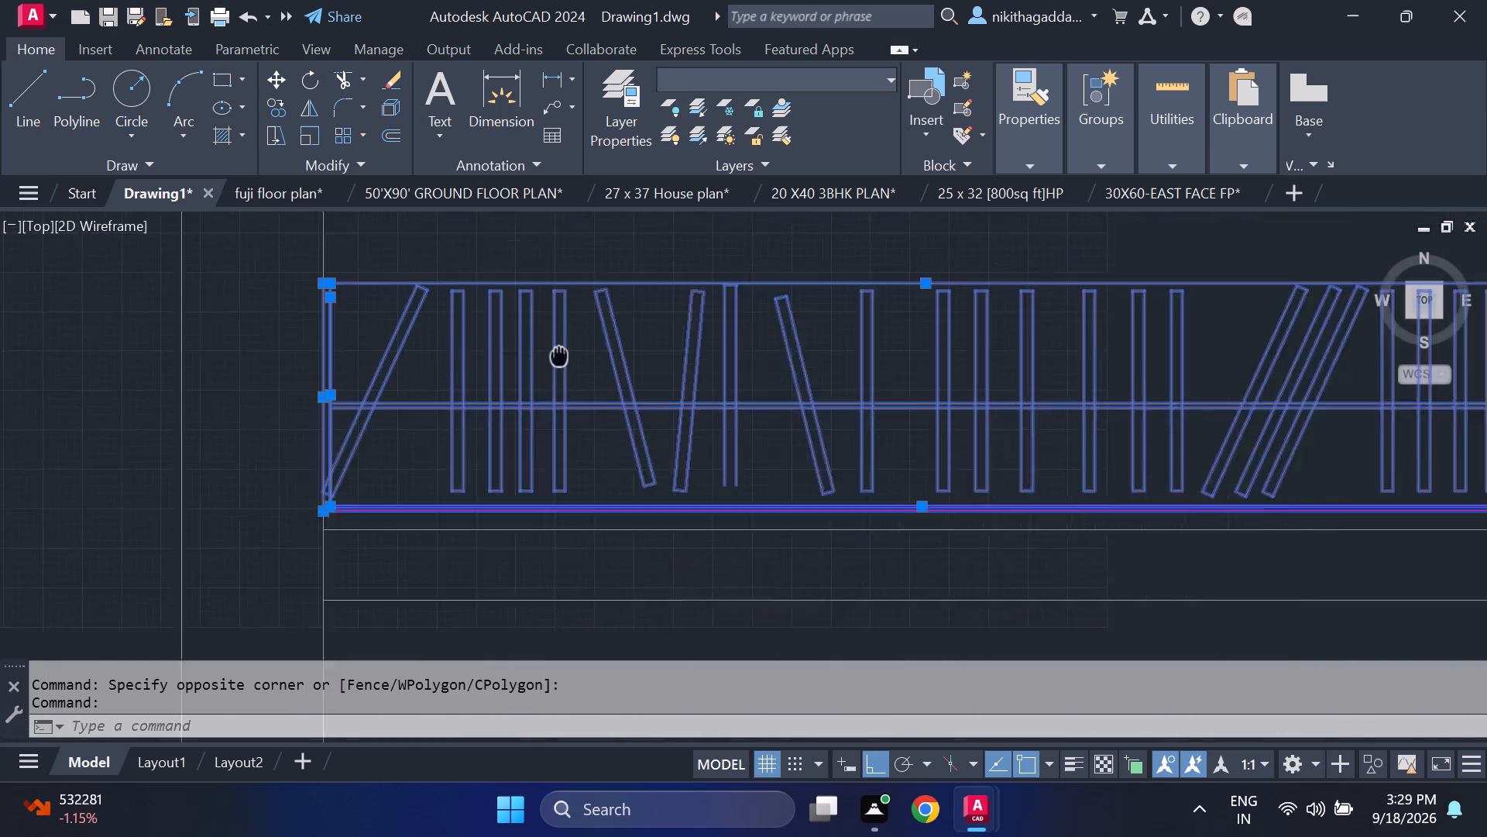
middle_drag(488, 333, 276, 301)
scroll(719, 390, down, 3)
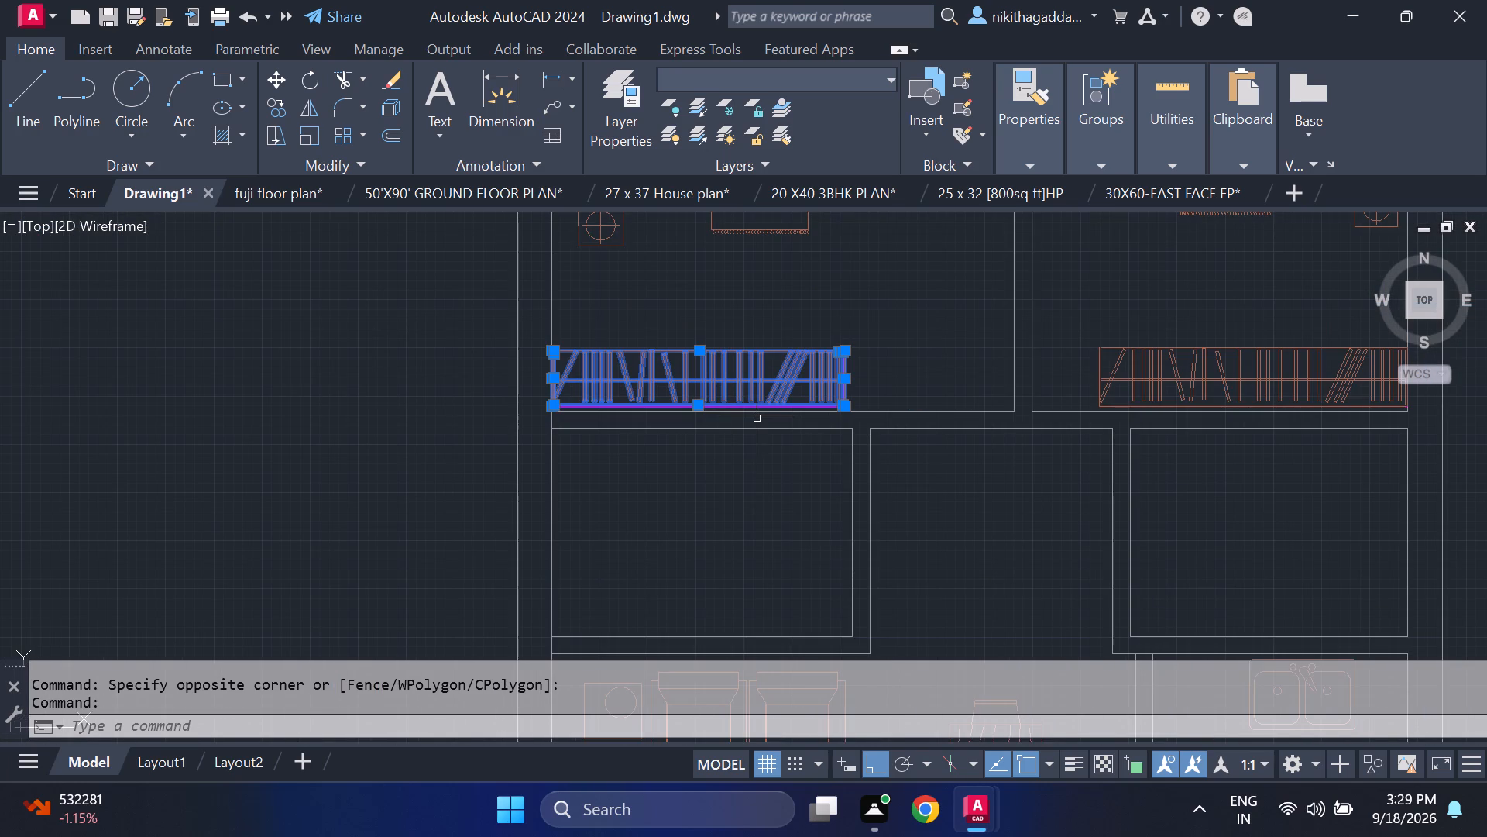
text(scale)
key(Return)
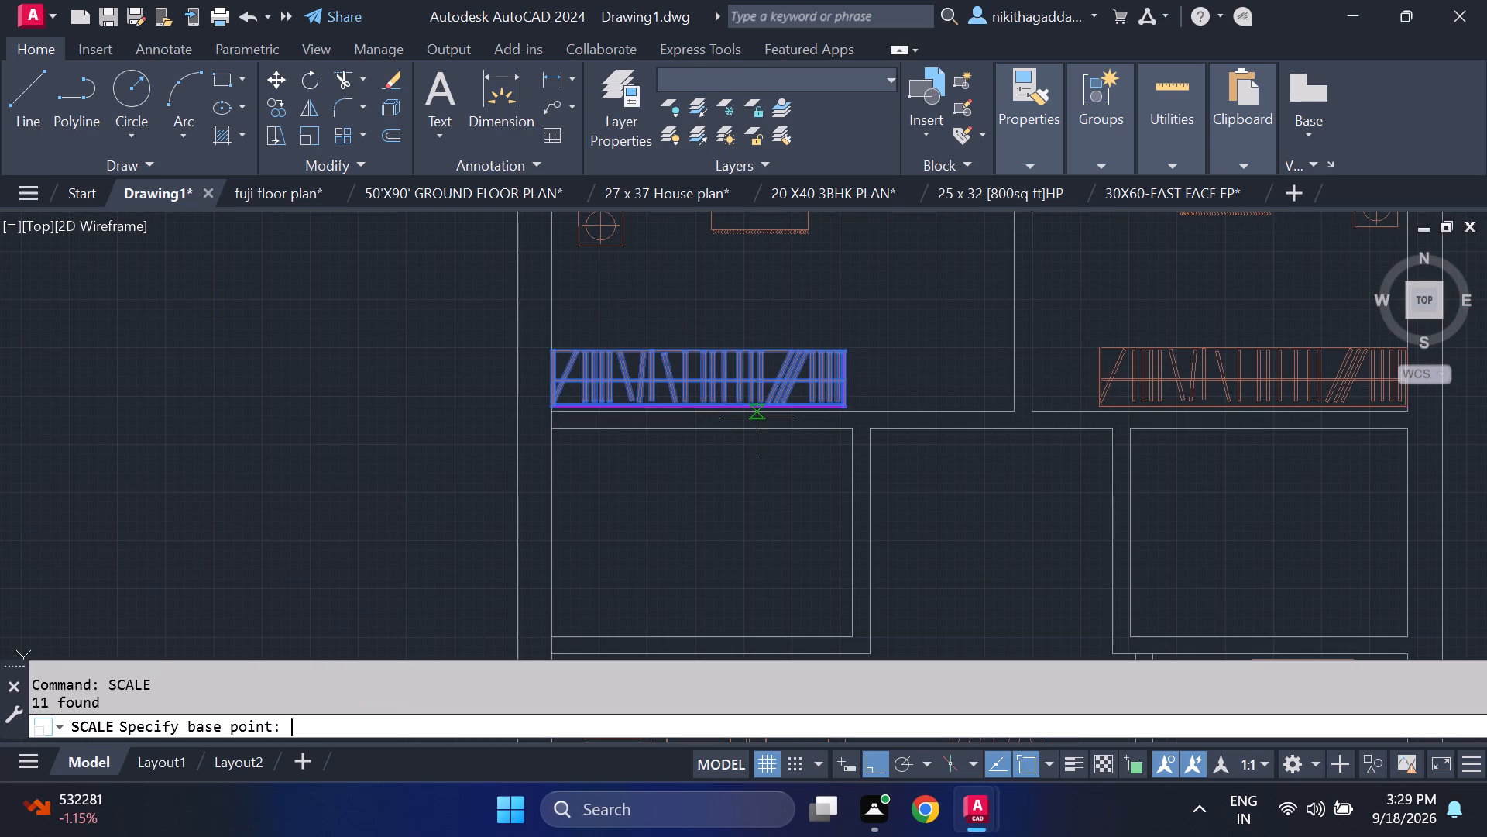
scroll(528, 409, up, 4)
click(572, 408)
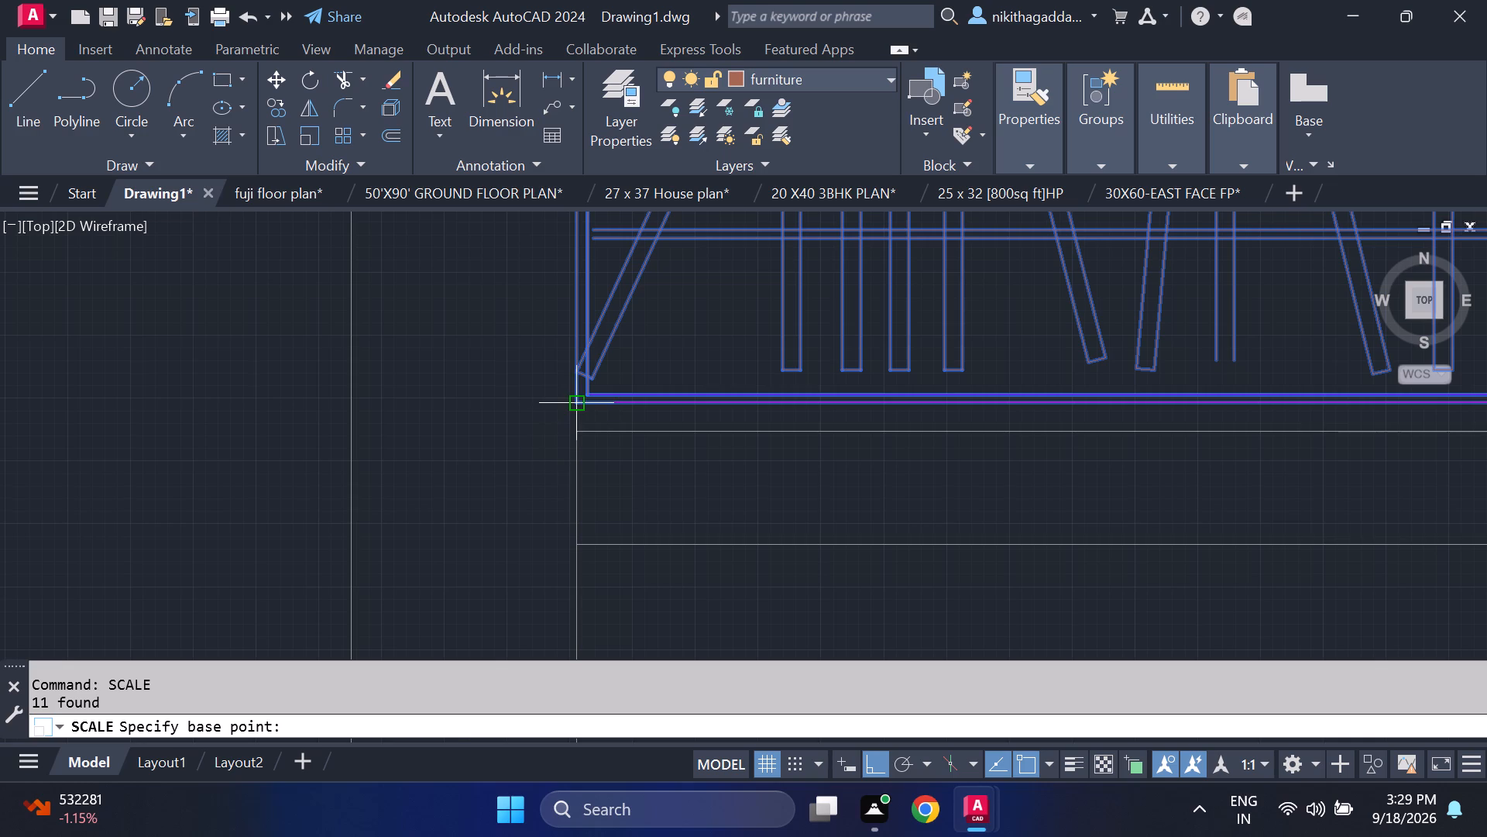
scroll(904, 387, down, 2)
scroll(1075, 370, down, 3)
middle_drag(991, 366, 936, 367)
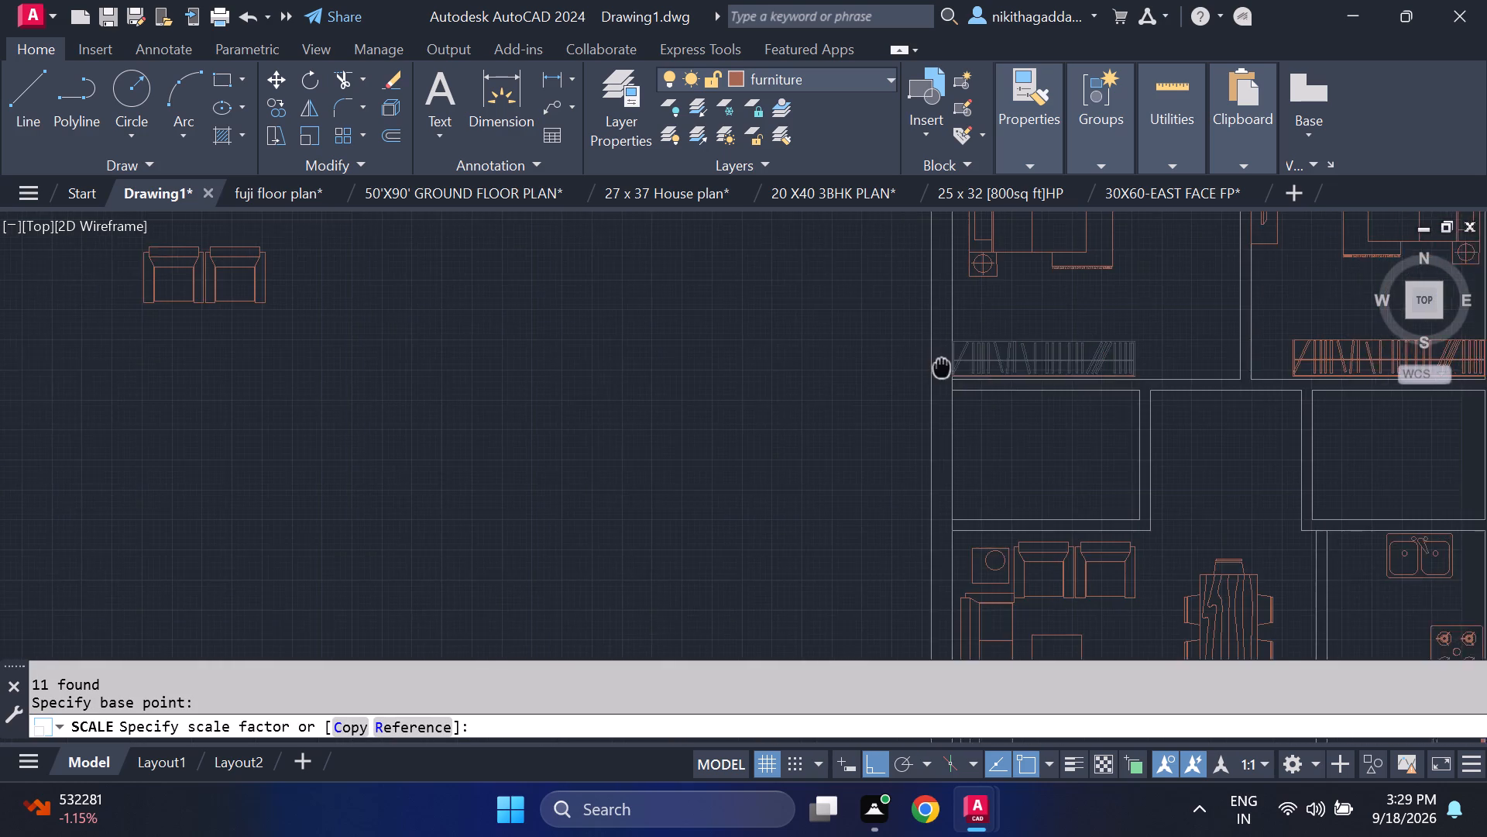
middle_drag(936, 367, 782, 408)
scroll(885, 412, up, 3)
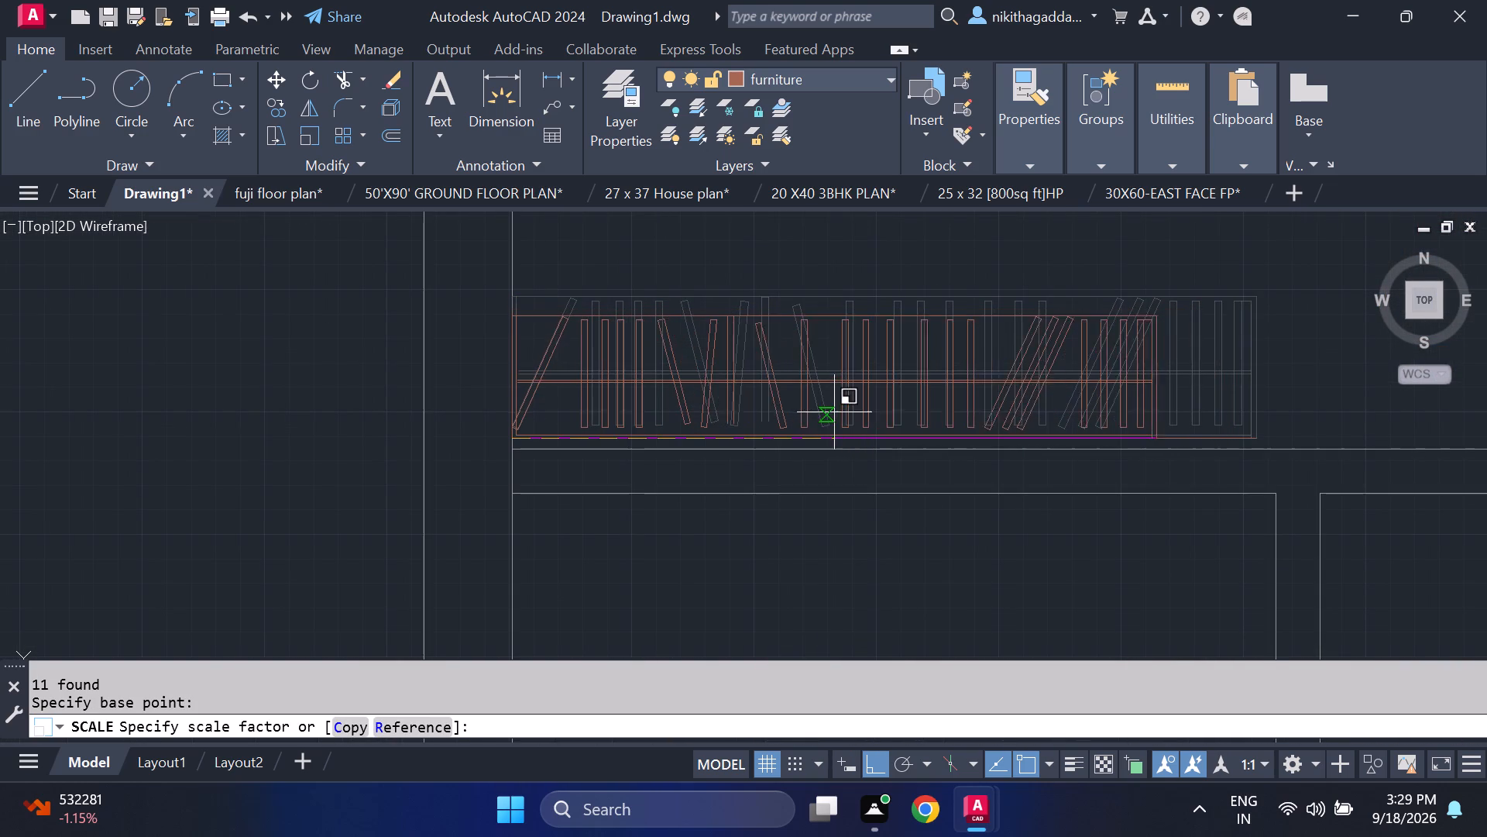
click(792, 412)
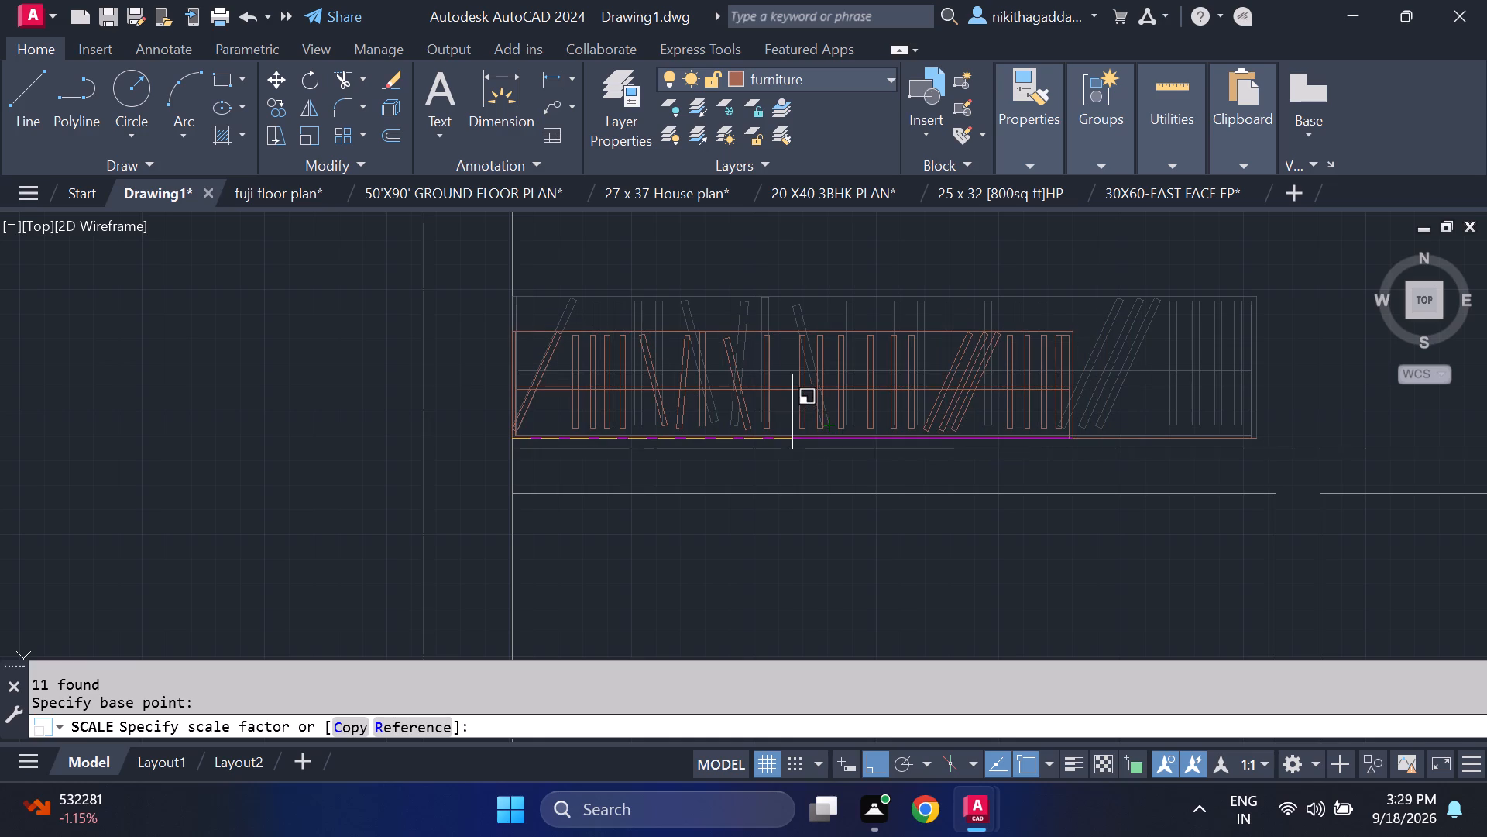
Trim off the leftover south edge line extending east beyond the northwest bedroom wardrobe's southeast corner.
scroll(1101, 422, up, 2)
scroll(1099, 425, down, 2)
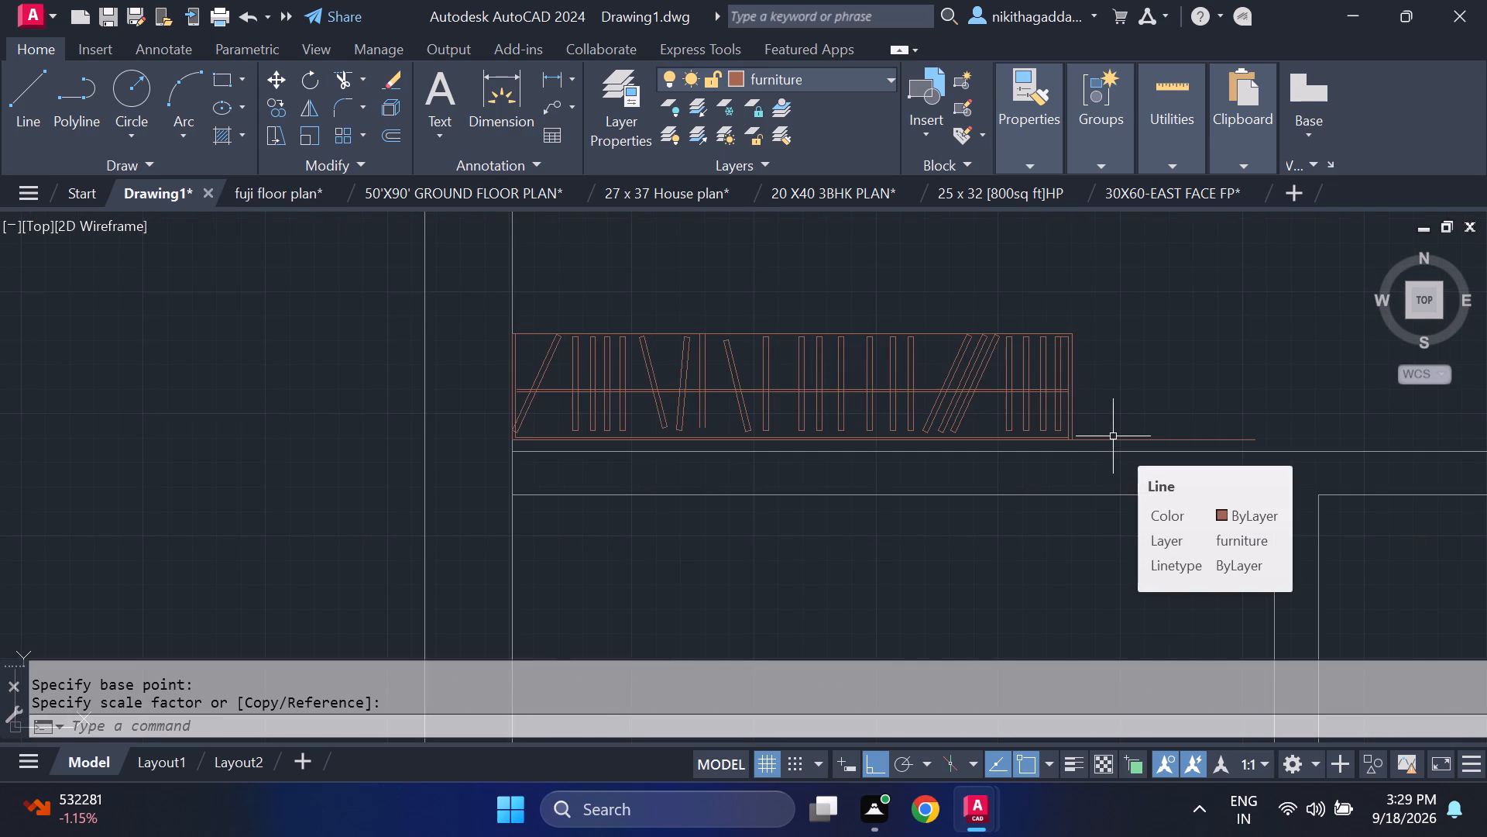
text(tr)
key(Return)
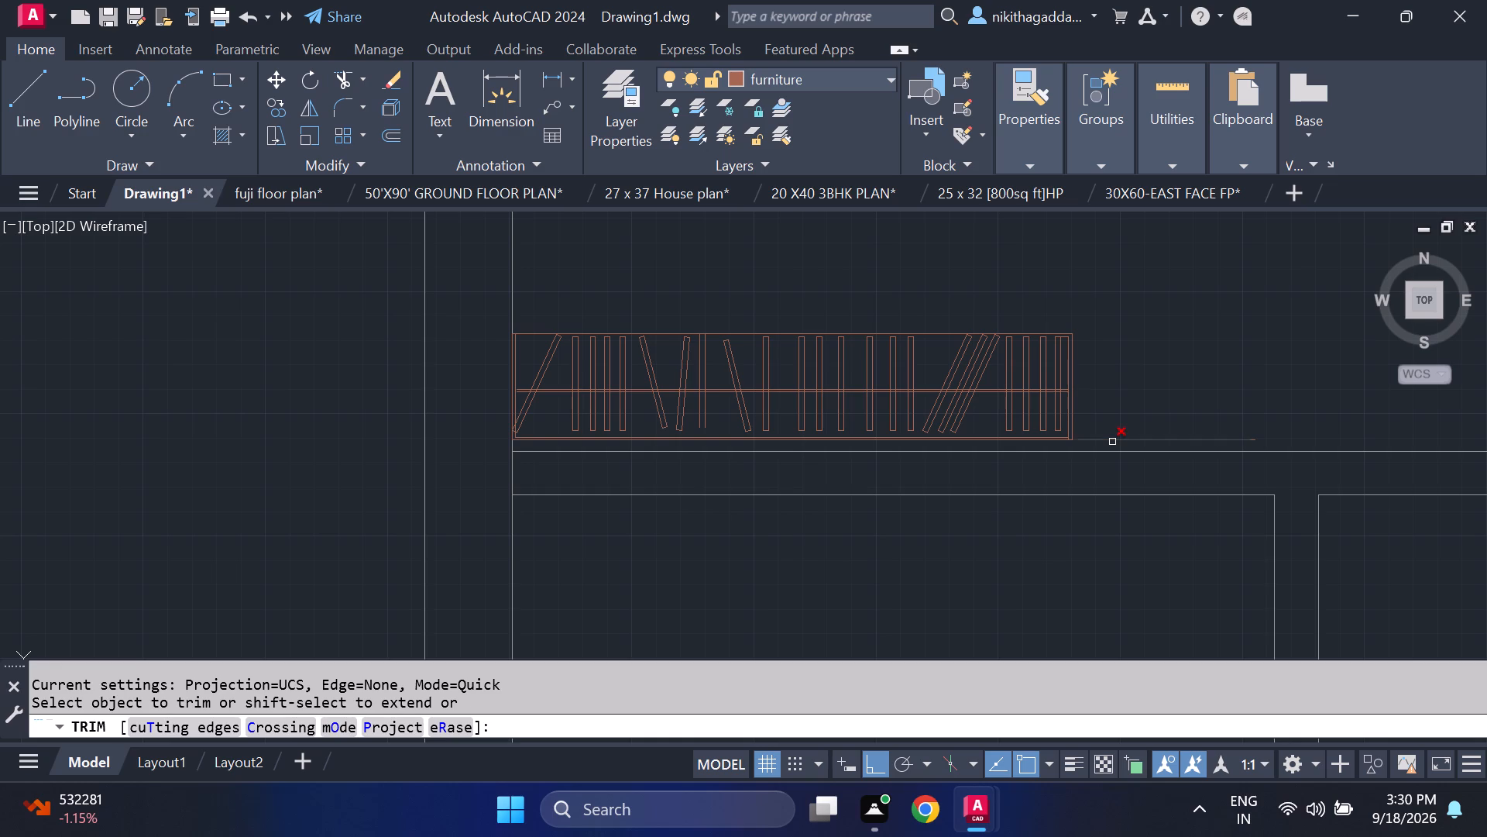
click(1112, 442)
click(1252, 437)
scroll(1228, 417, down, 3)
middle_drag(1103, 501, 772, 561)
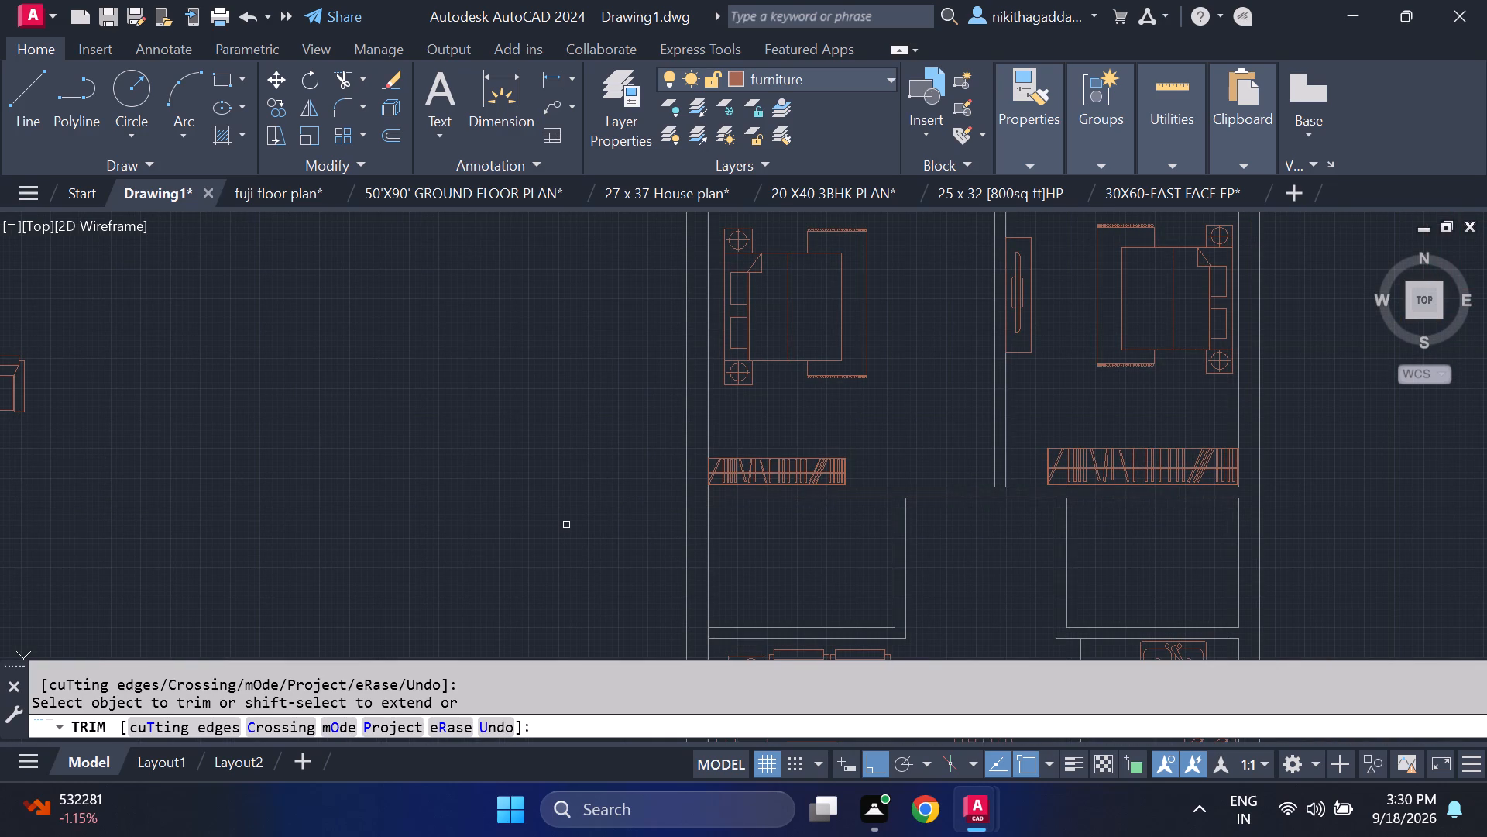
Erase the northeast bedroom's wardrobe copy together with the two lines along its south edge.
key(Escape)
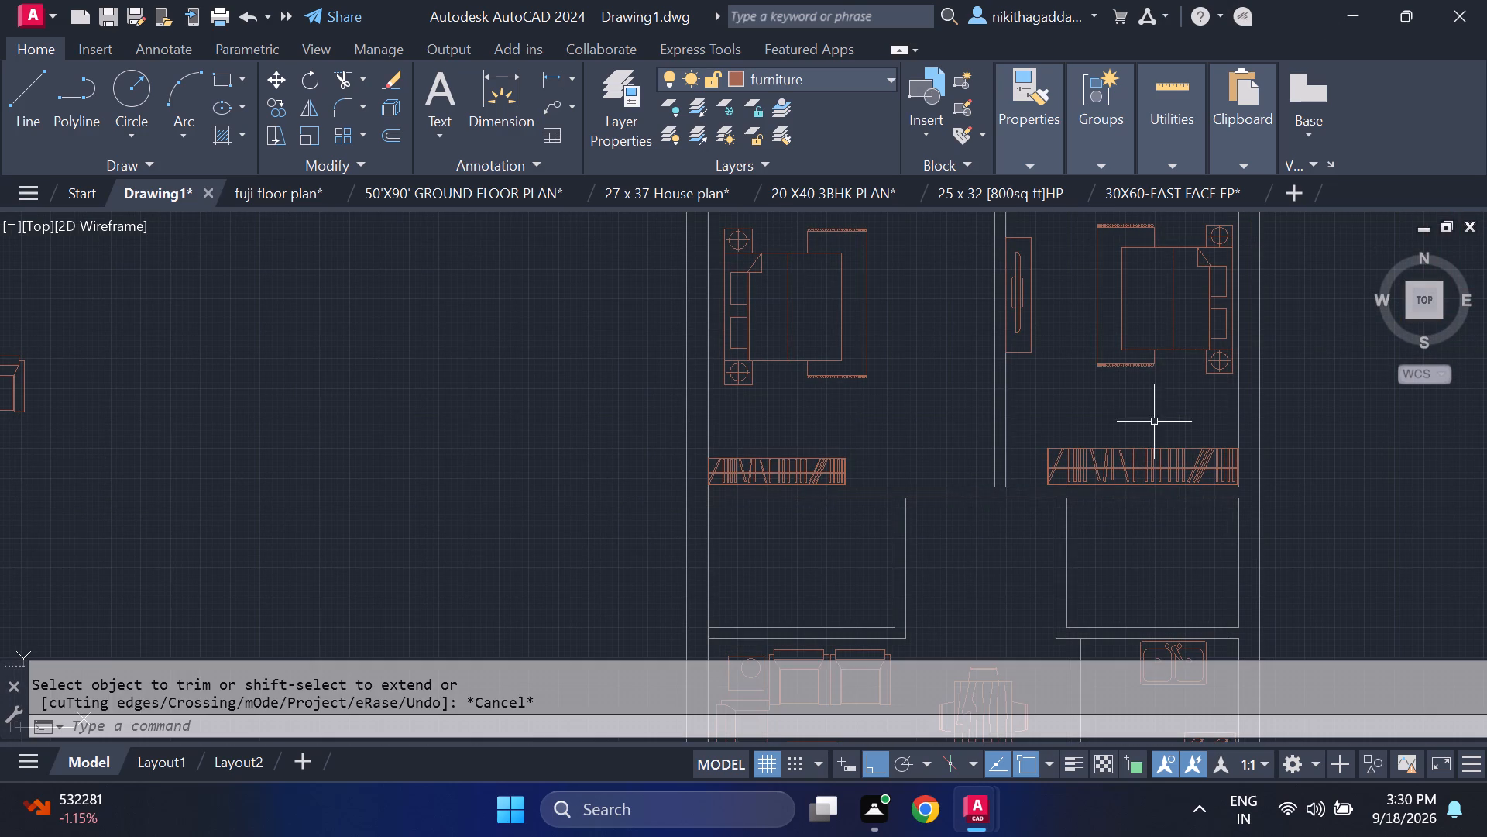
scroll(1188, 484, up, 2)
click(1182, 342)
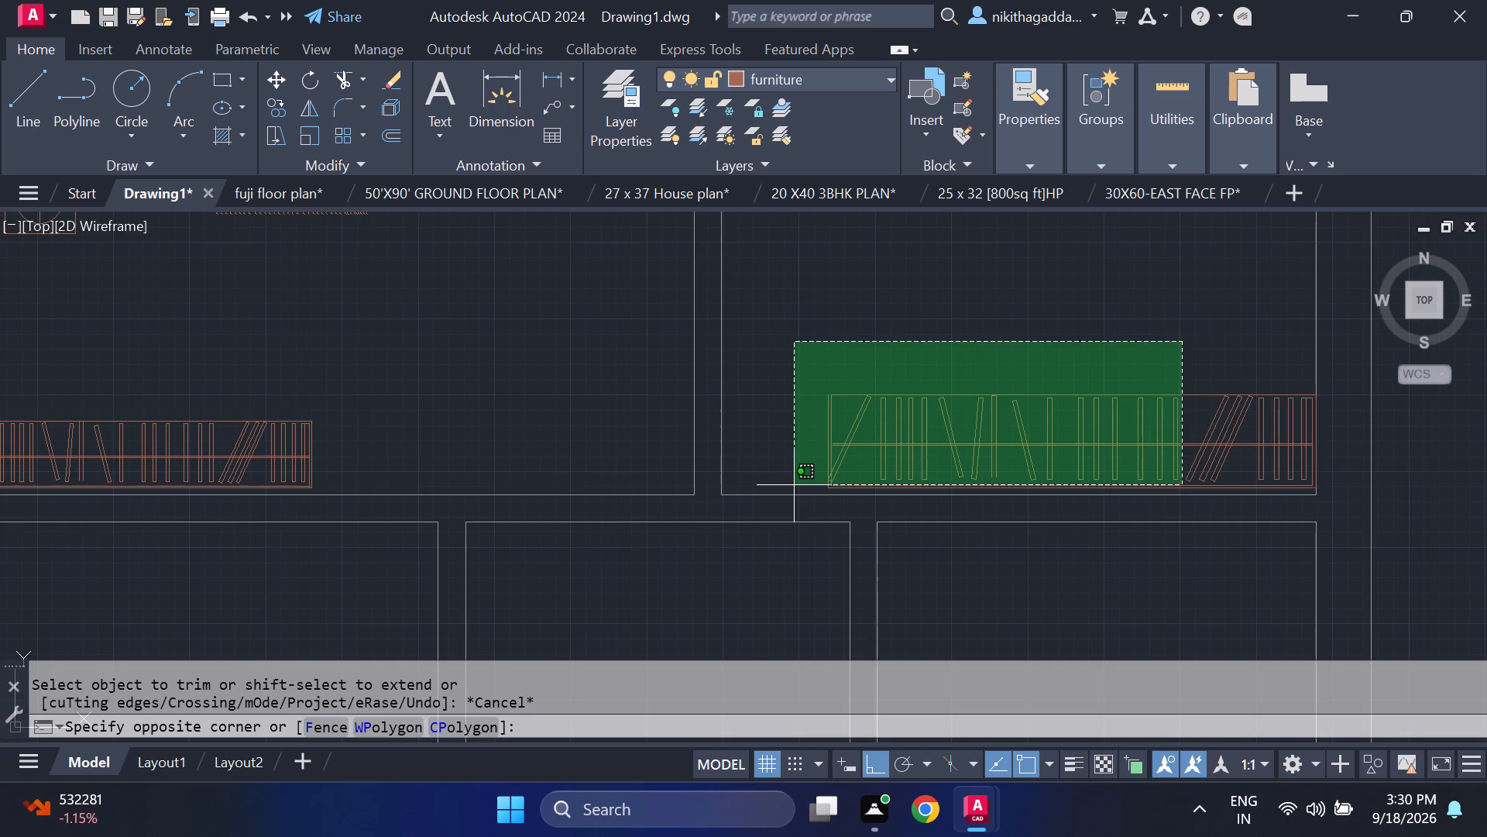
click(794, 485)
key(Delete)
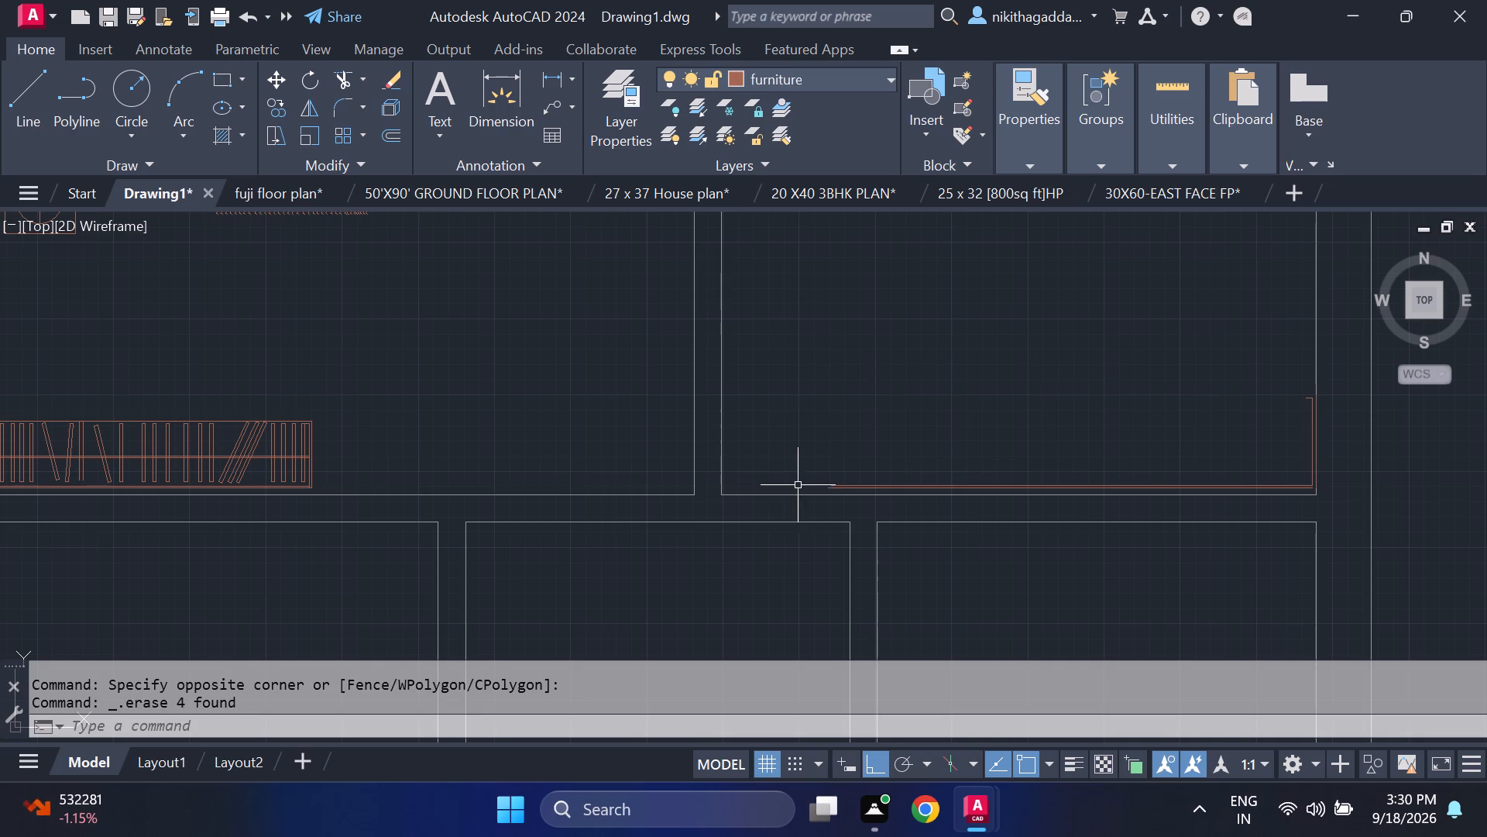
scroll(1034, 490, up, 2)
click(1065, 447)
click(974, 487)
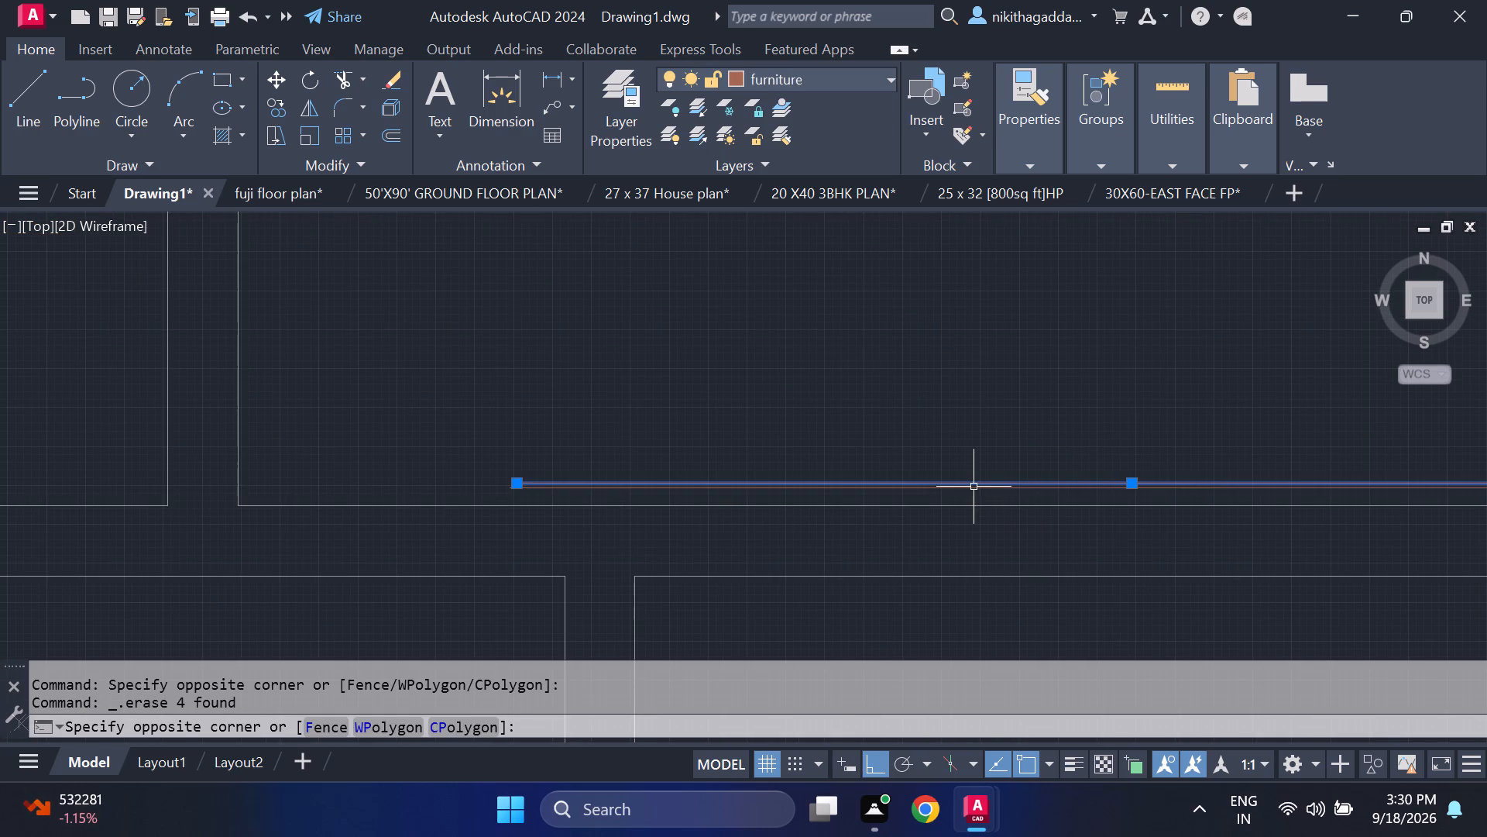
key(Delete)
click(954, 463)
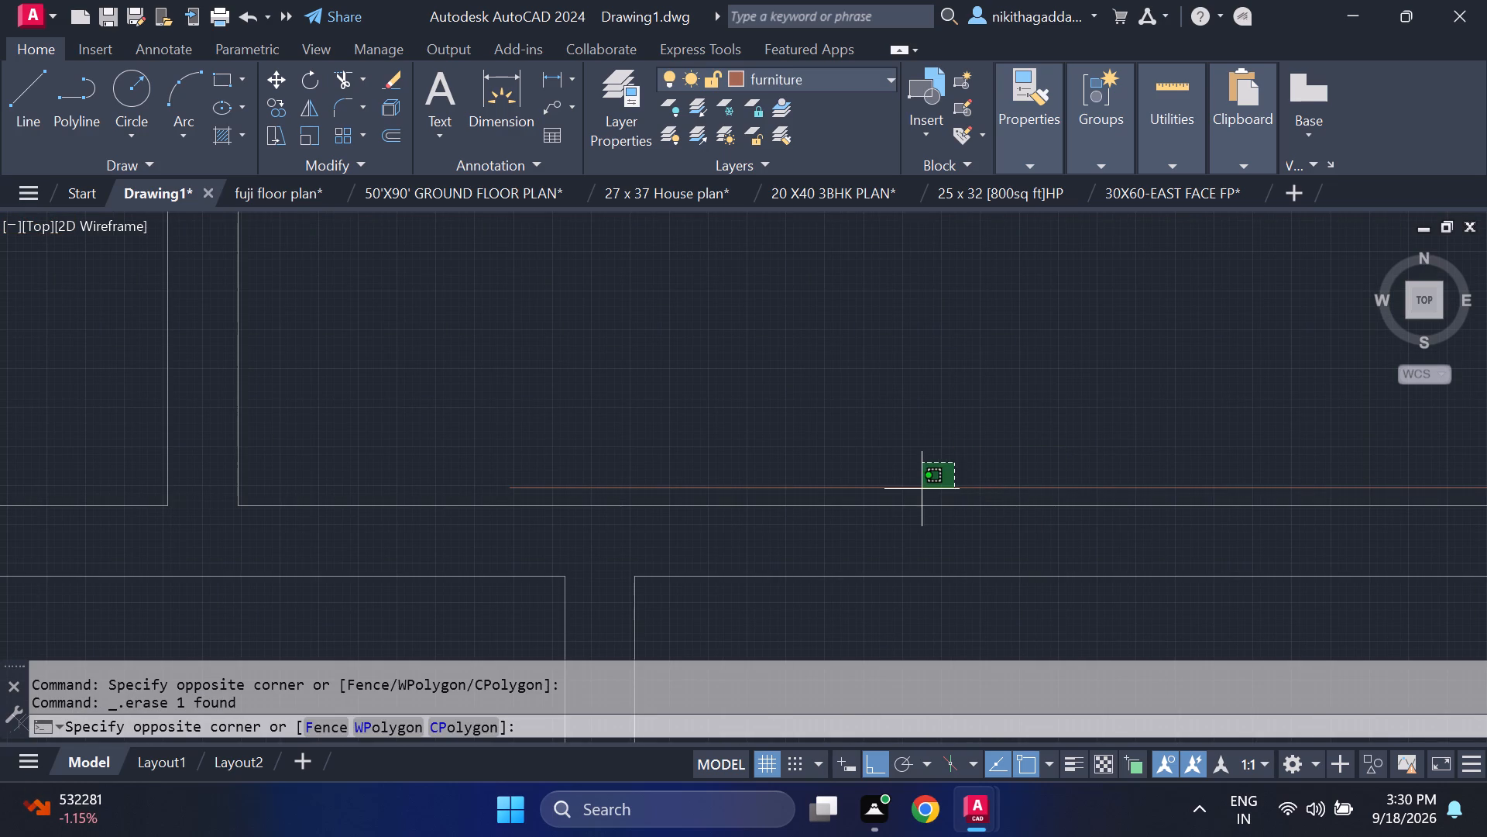
click(912, 494)
key(Delete)
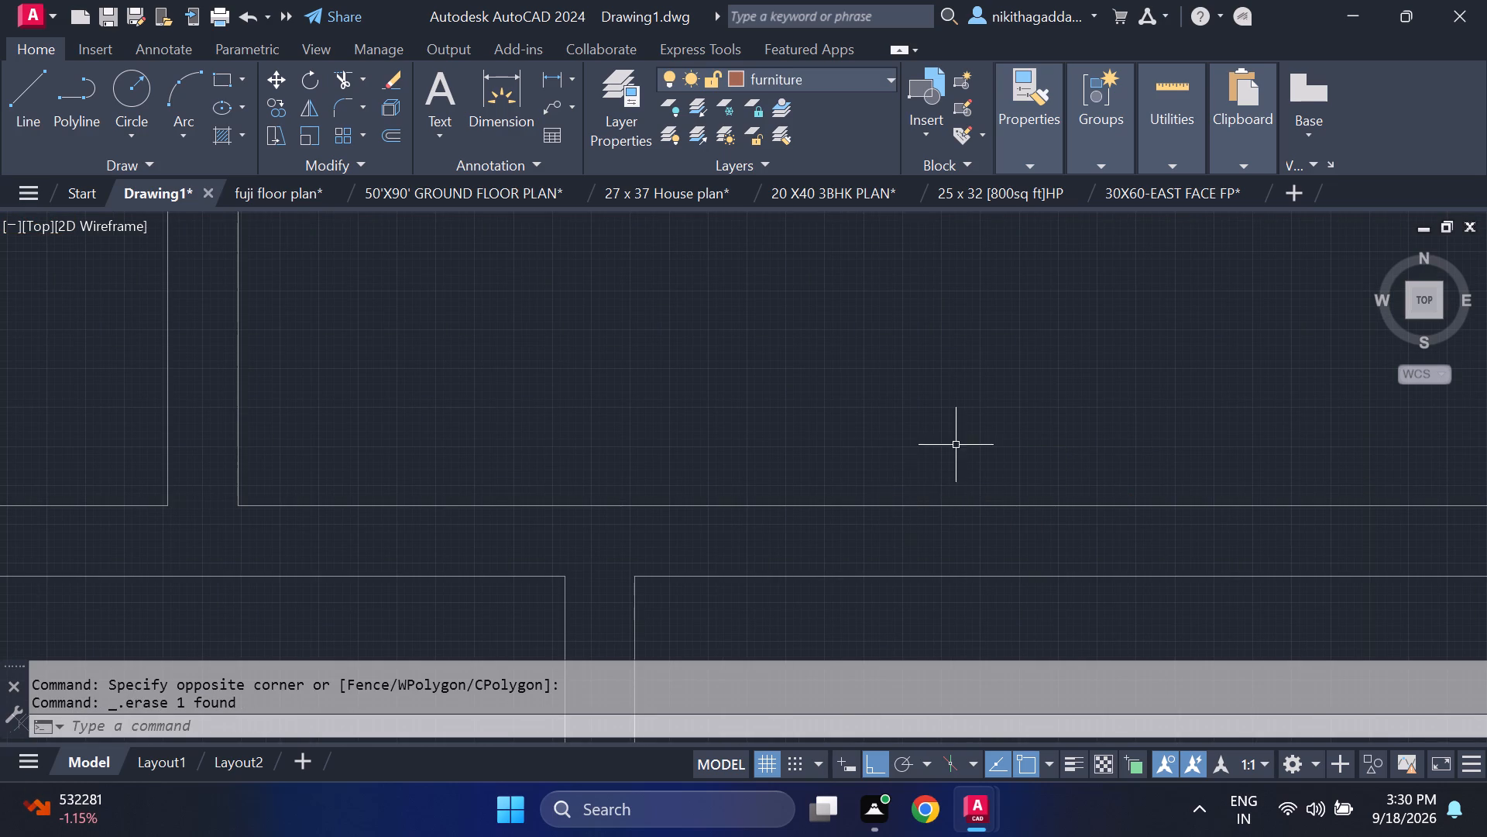
Erase the leftover east edge lines and the short top-edge stub of the northeast bedroom's wardrobe copy.
scroll(997, 422, down, 2)
scroll(1292, 444, up, 3)
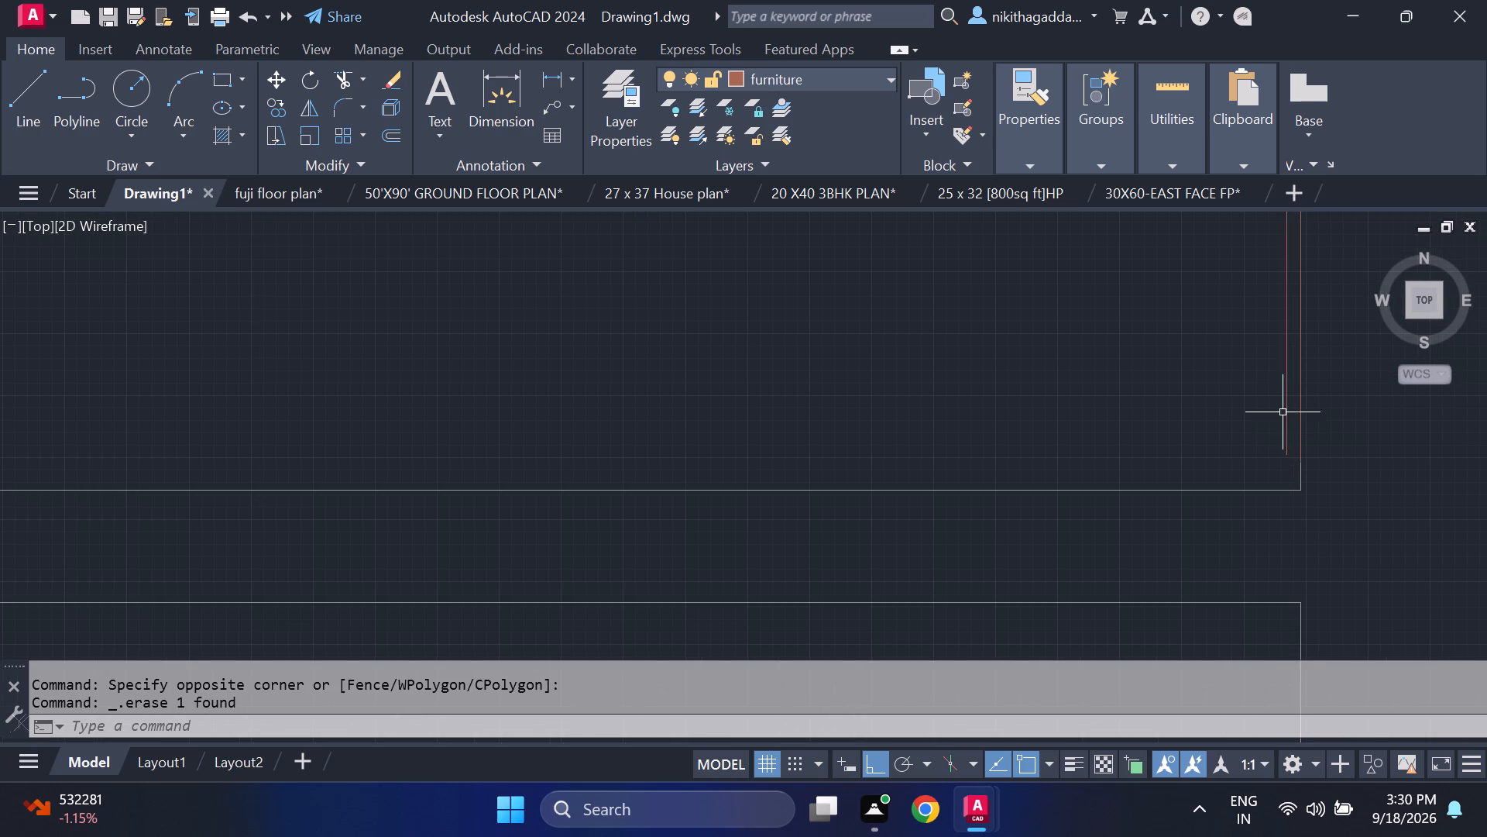
click(1288, 408)
click(1299, 398)
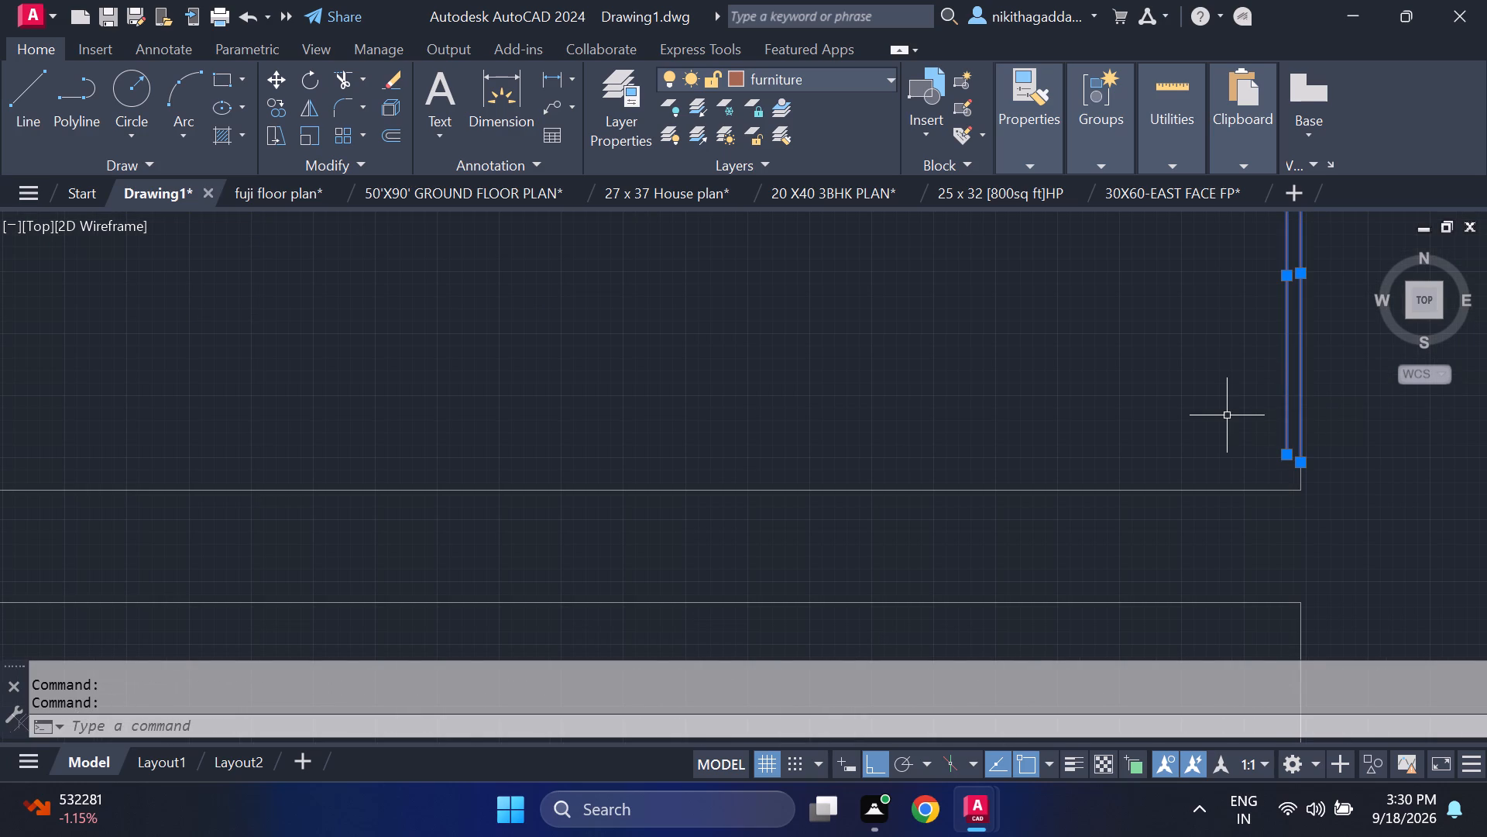
key(Delete)
scroll(1245, 361, down, 2)
scroll(1262, 258, up, 2)
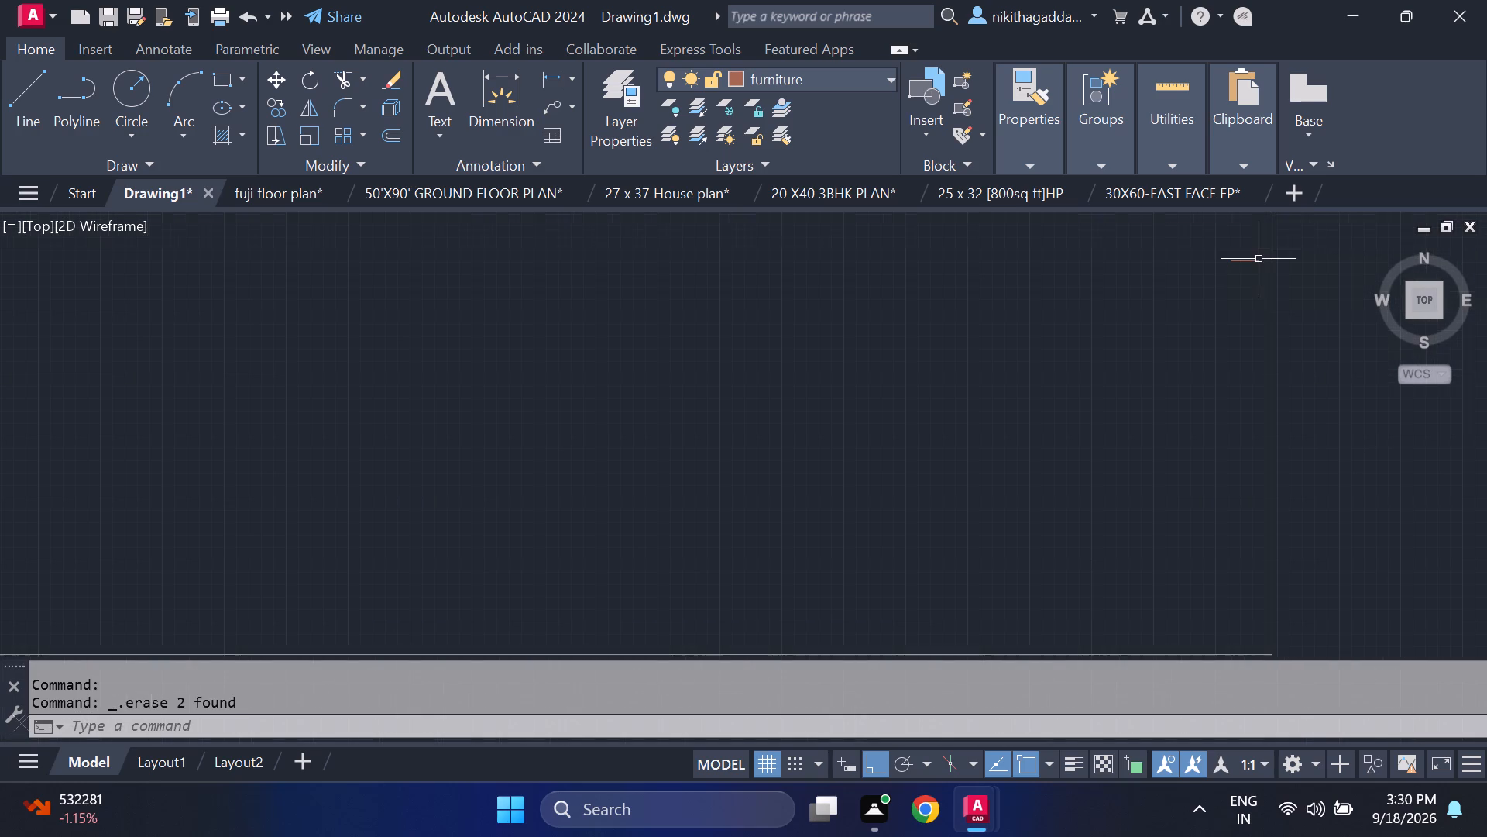
click(1249, 250)
click(1207, 286)
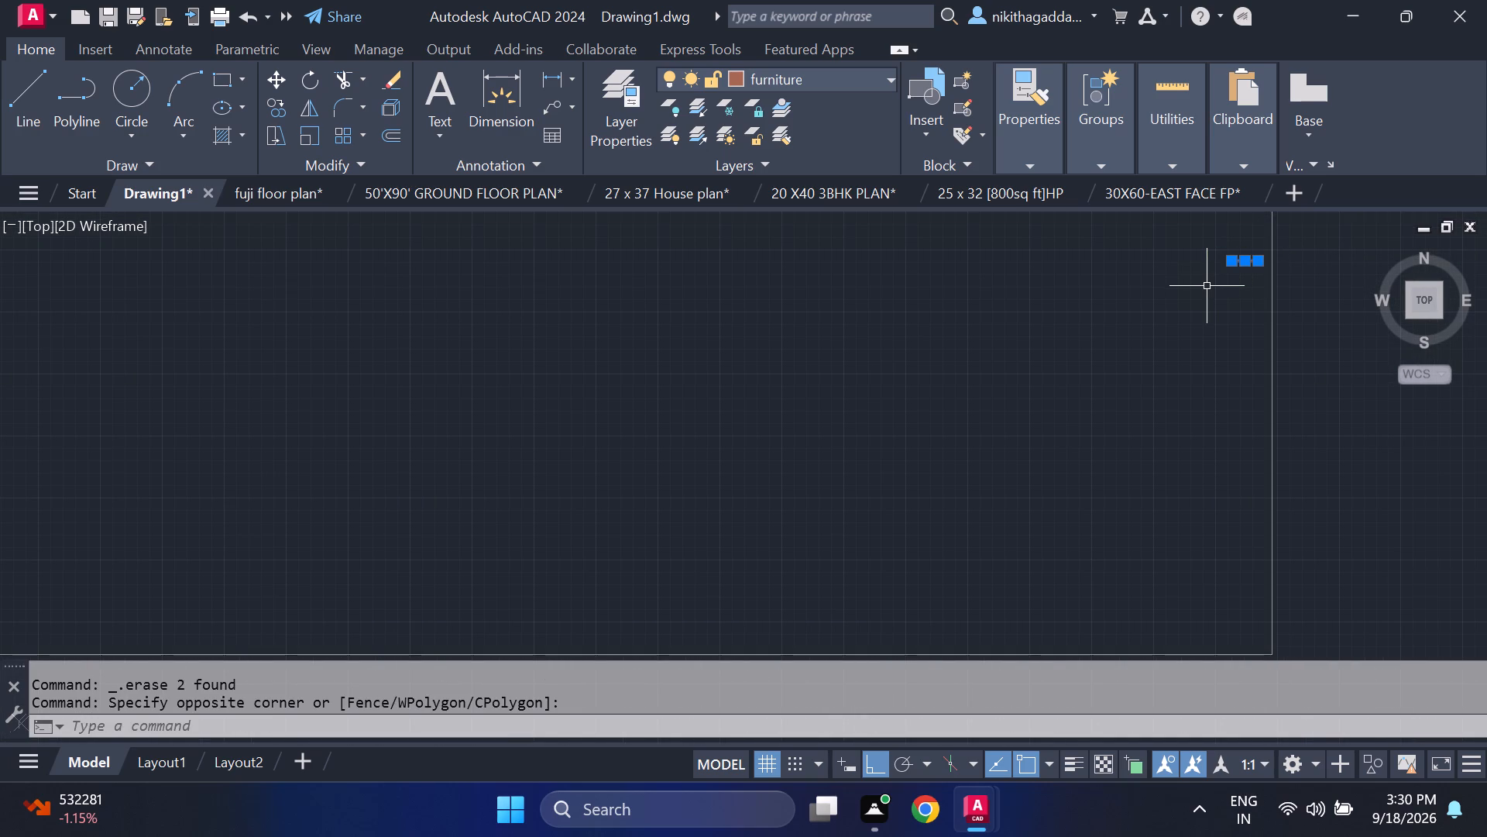
key(Delete)
Copy the complete northwest bedroom wardrobe with its edge lines by its southwest corner, about 13'-8.5" straight east to the northeast bedroom's east wall.
scroll(1179, 332, down, 5)
scroll(640, 376, up, 3)
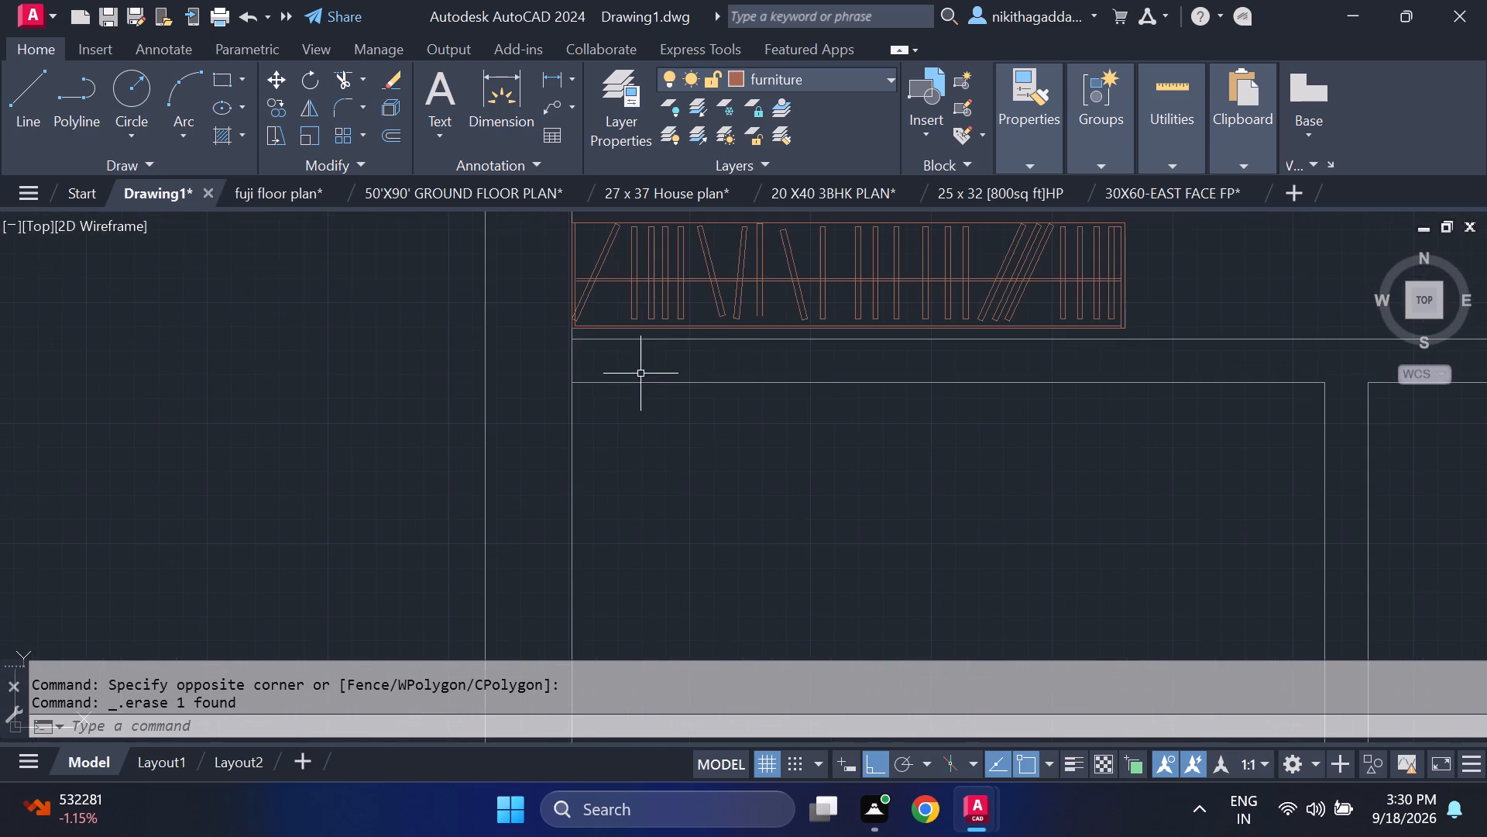
middle_drag(787, 322, 781, 387)
click(850, 263)
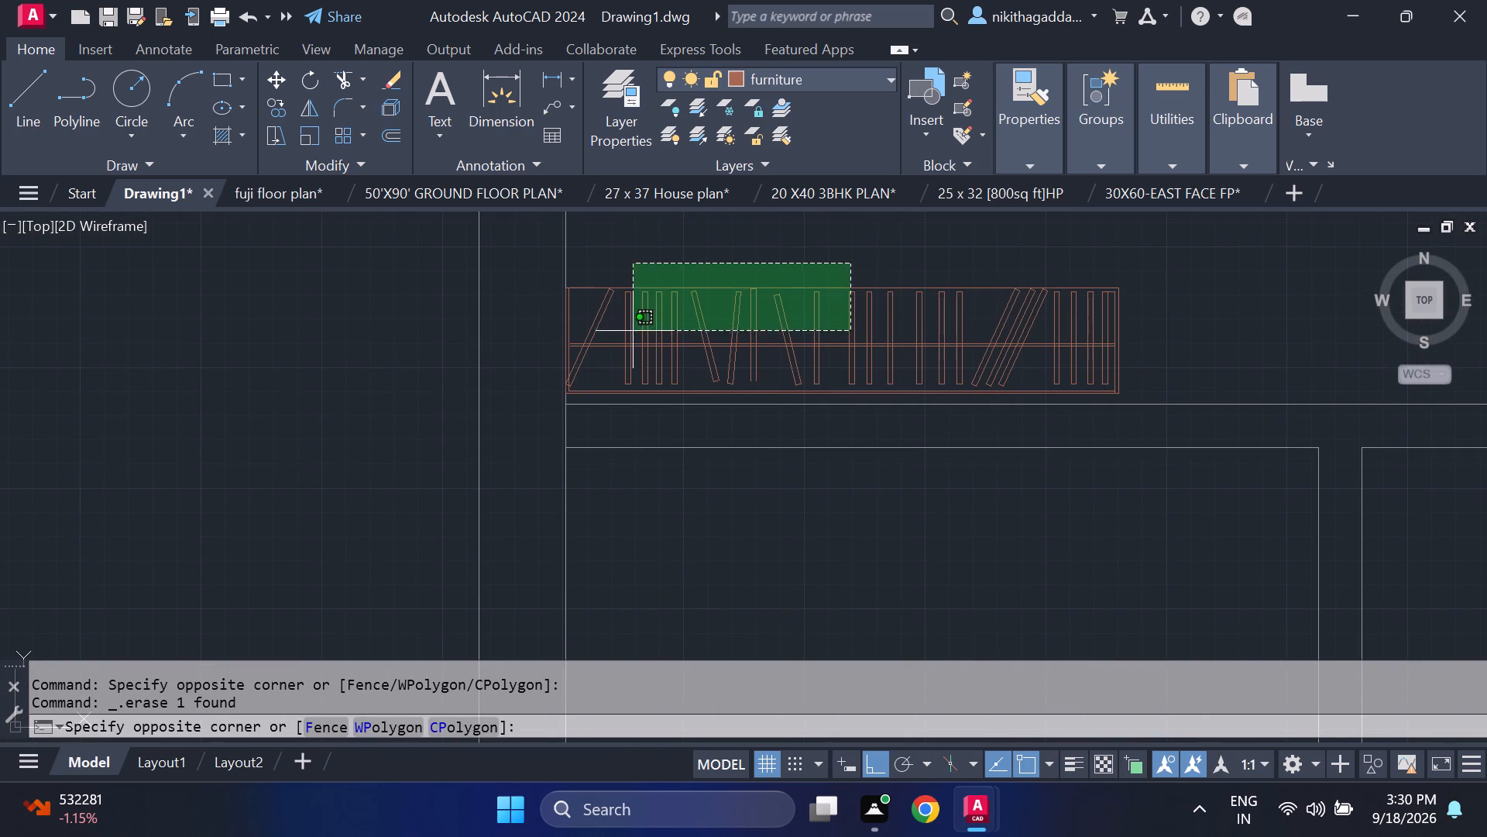
click(579, 396)
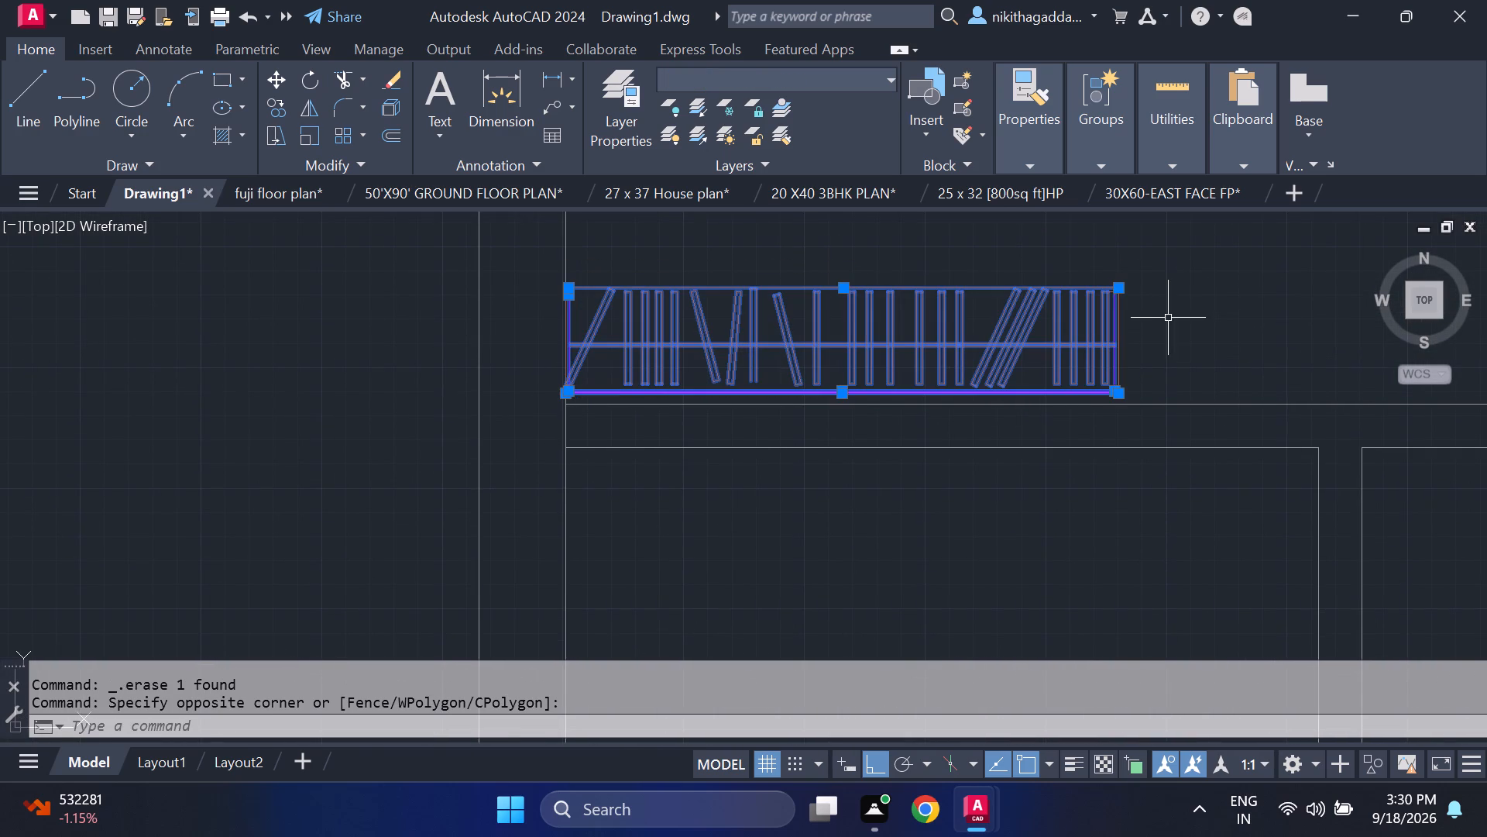
scroll(1169, 318, up, 2)
drag(1146, 301, 1137, 307)
click(882, 427)
drag(1139, 234, 1138, 227)
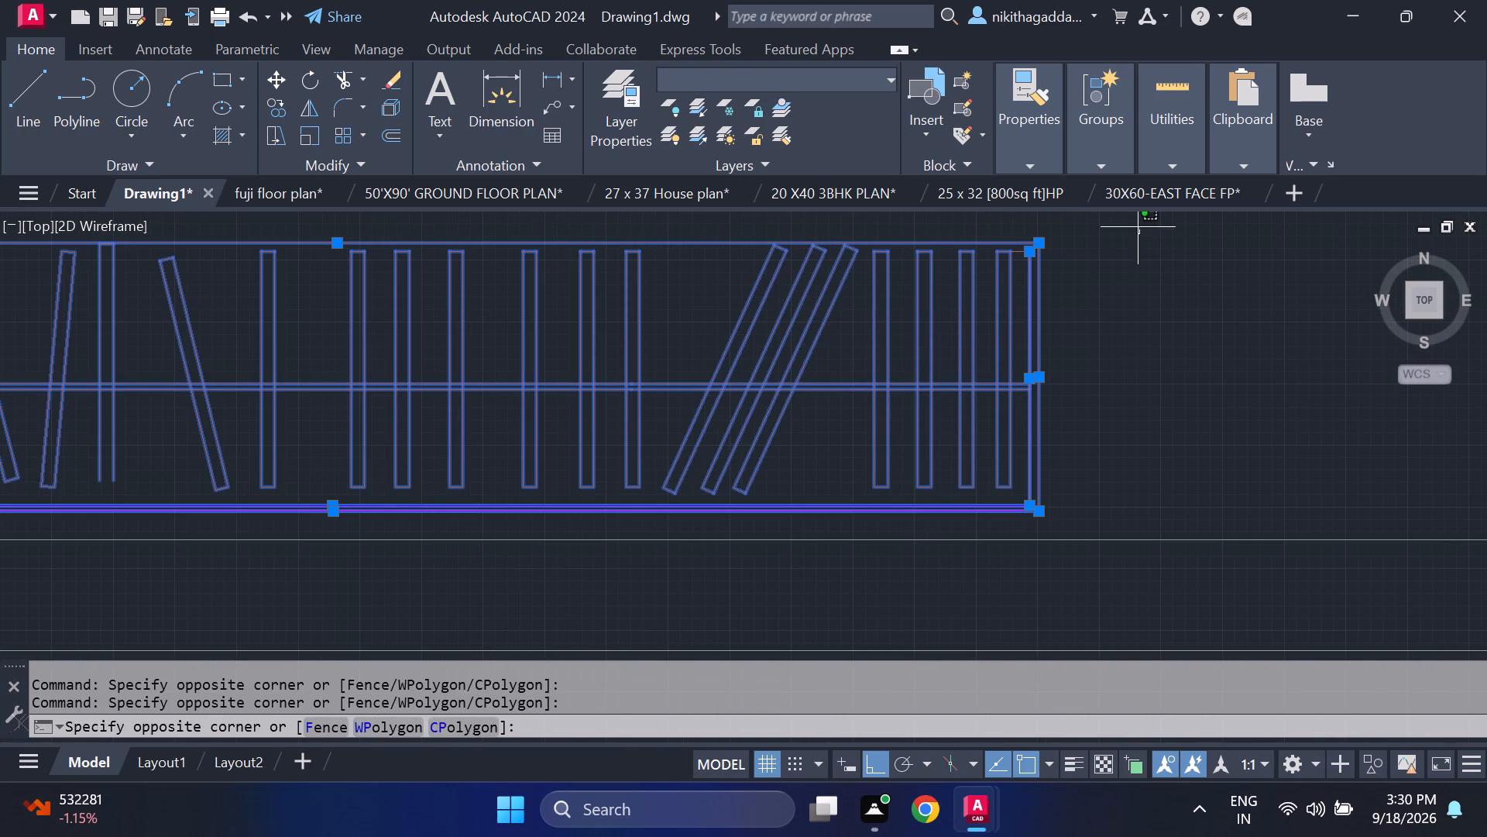
drag(1138, 227, 1135, 227)
click(795, 333)
scroll(802, 332, down, 4)
scroll(616, 344, up, 5)
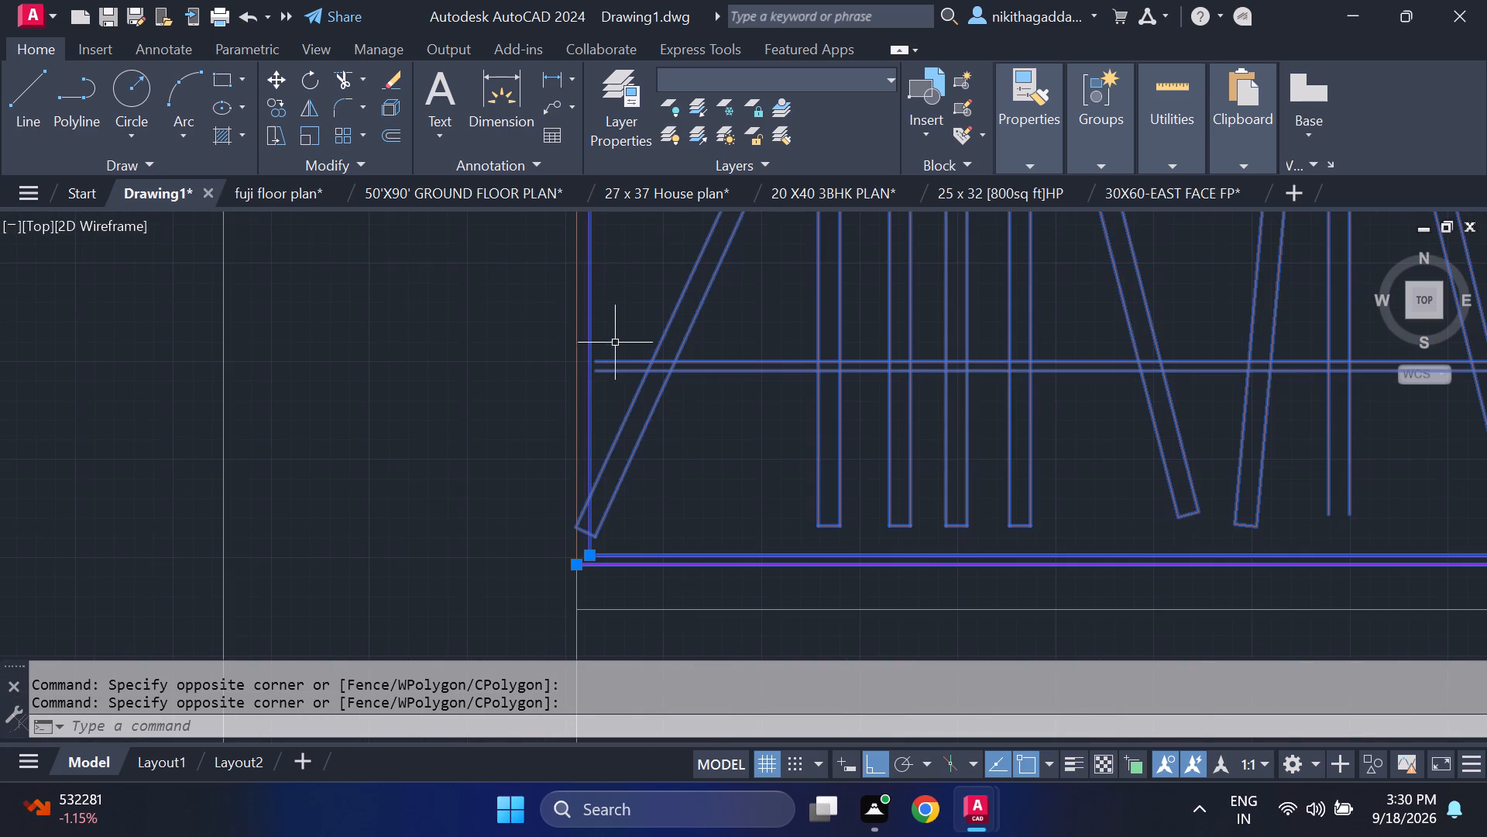
click(575, 351)
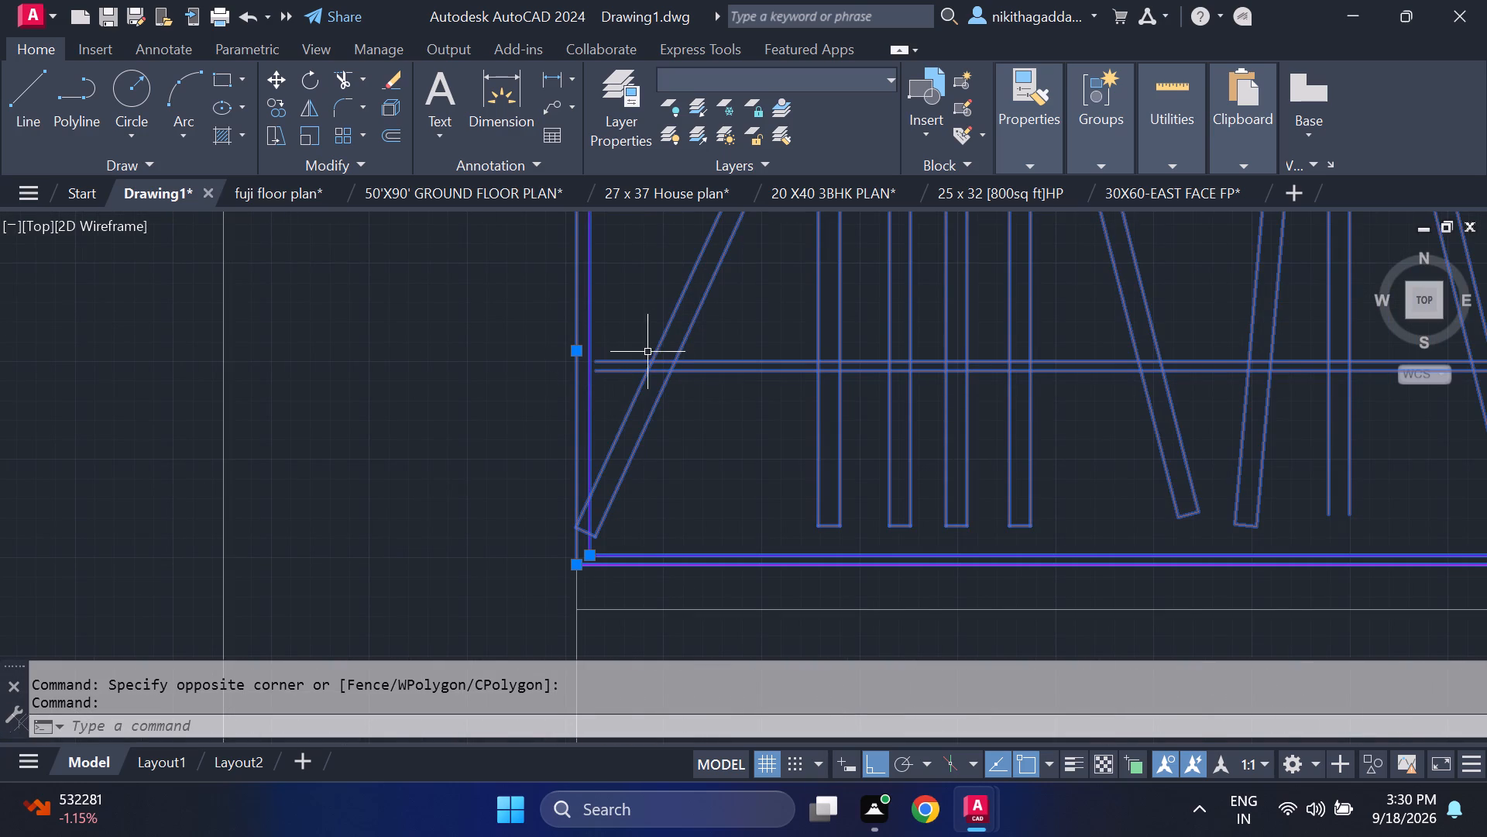
scroll(630, 508, up, 2)
scroll(654, 470, down, 3)
middle_drag(700, 435, 713, 482)
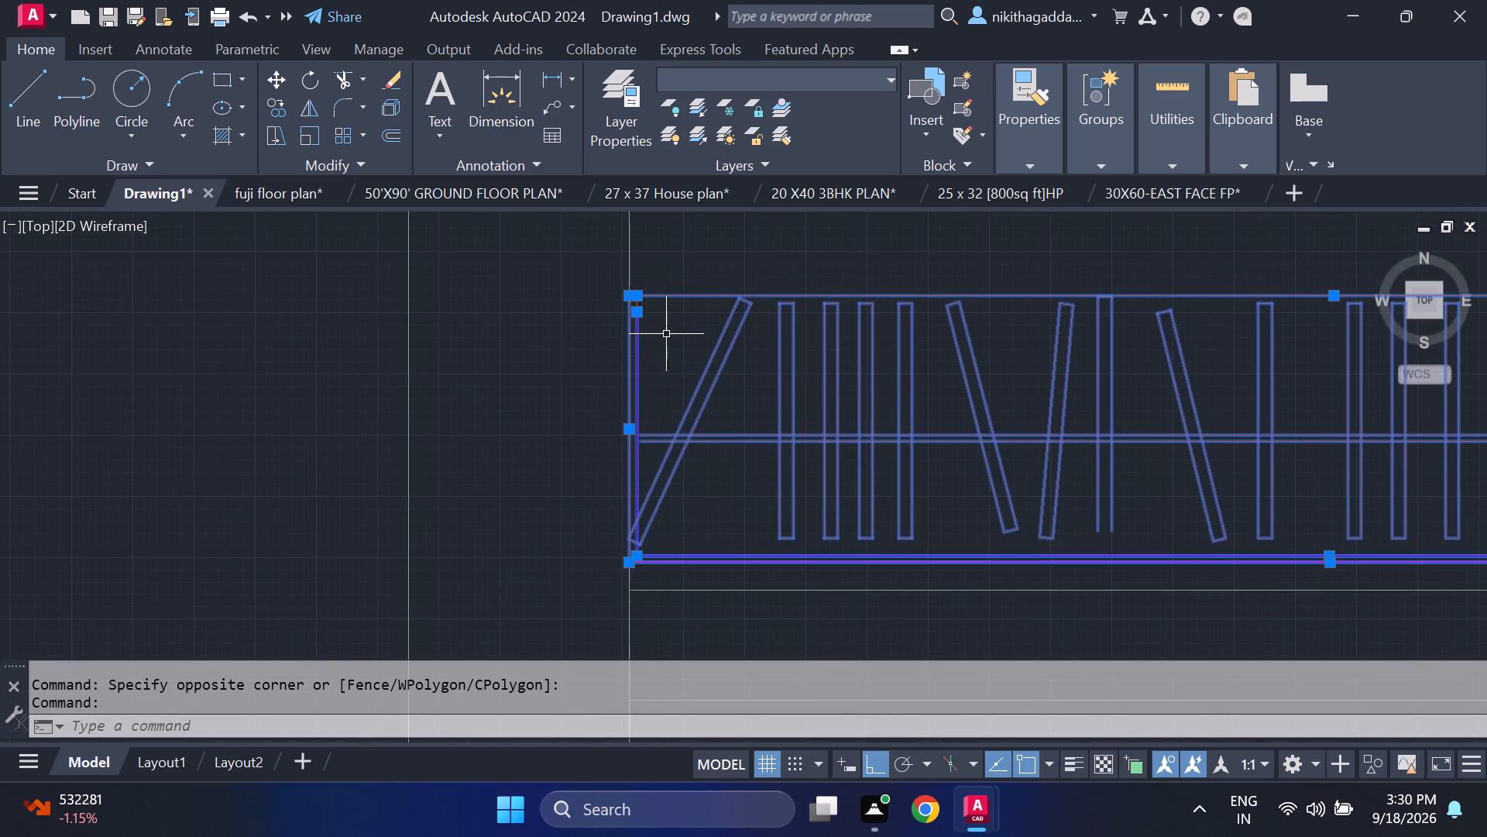
scroll(666, 317, up, 4)
drag(606, 262, 576, 269)
click(472, 300)
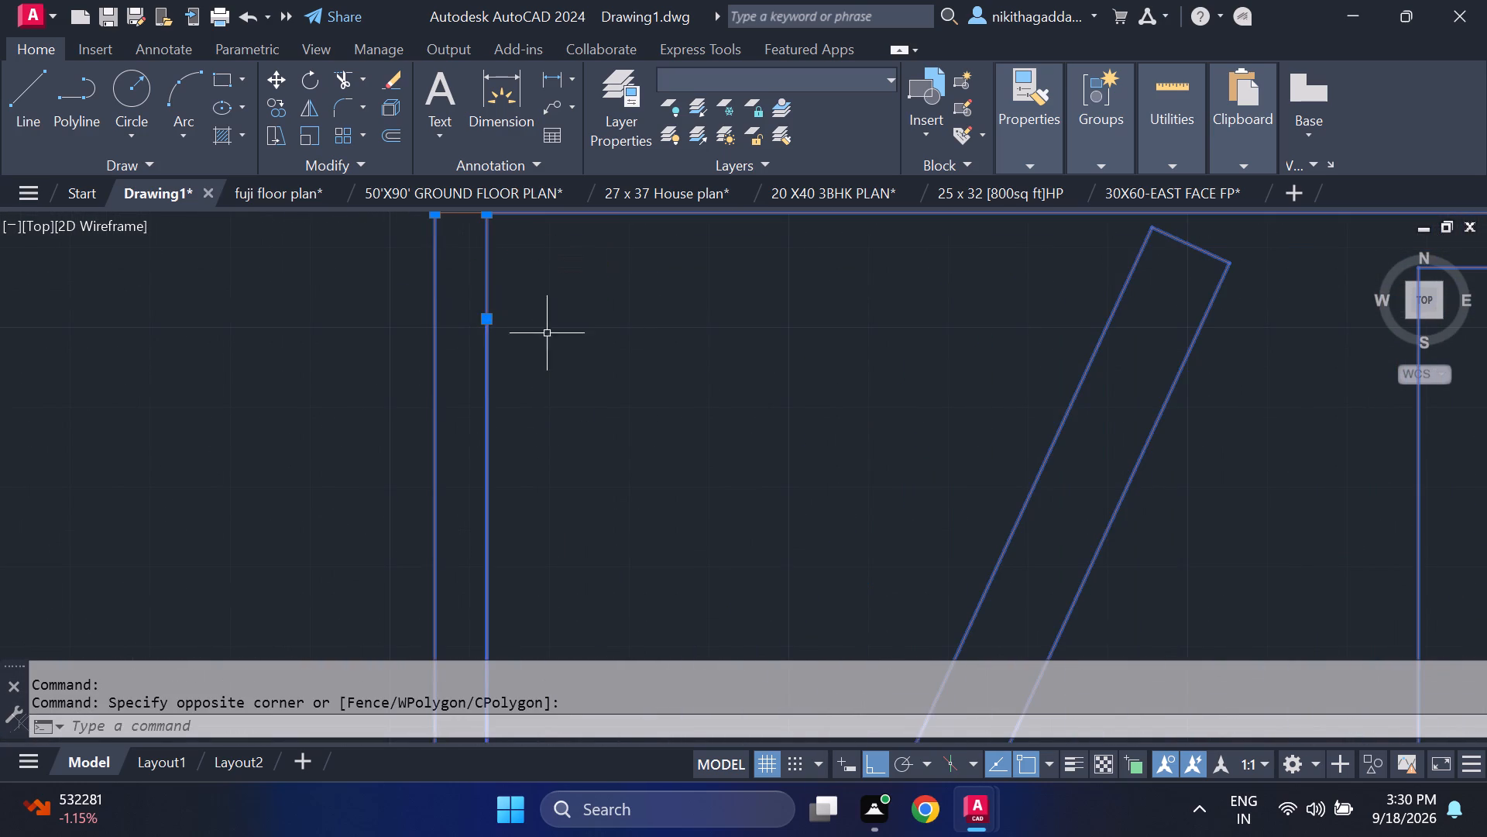
middle_drag(552, 345, 582, 435)
click(505, 292)
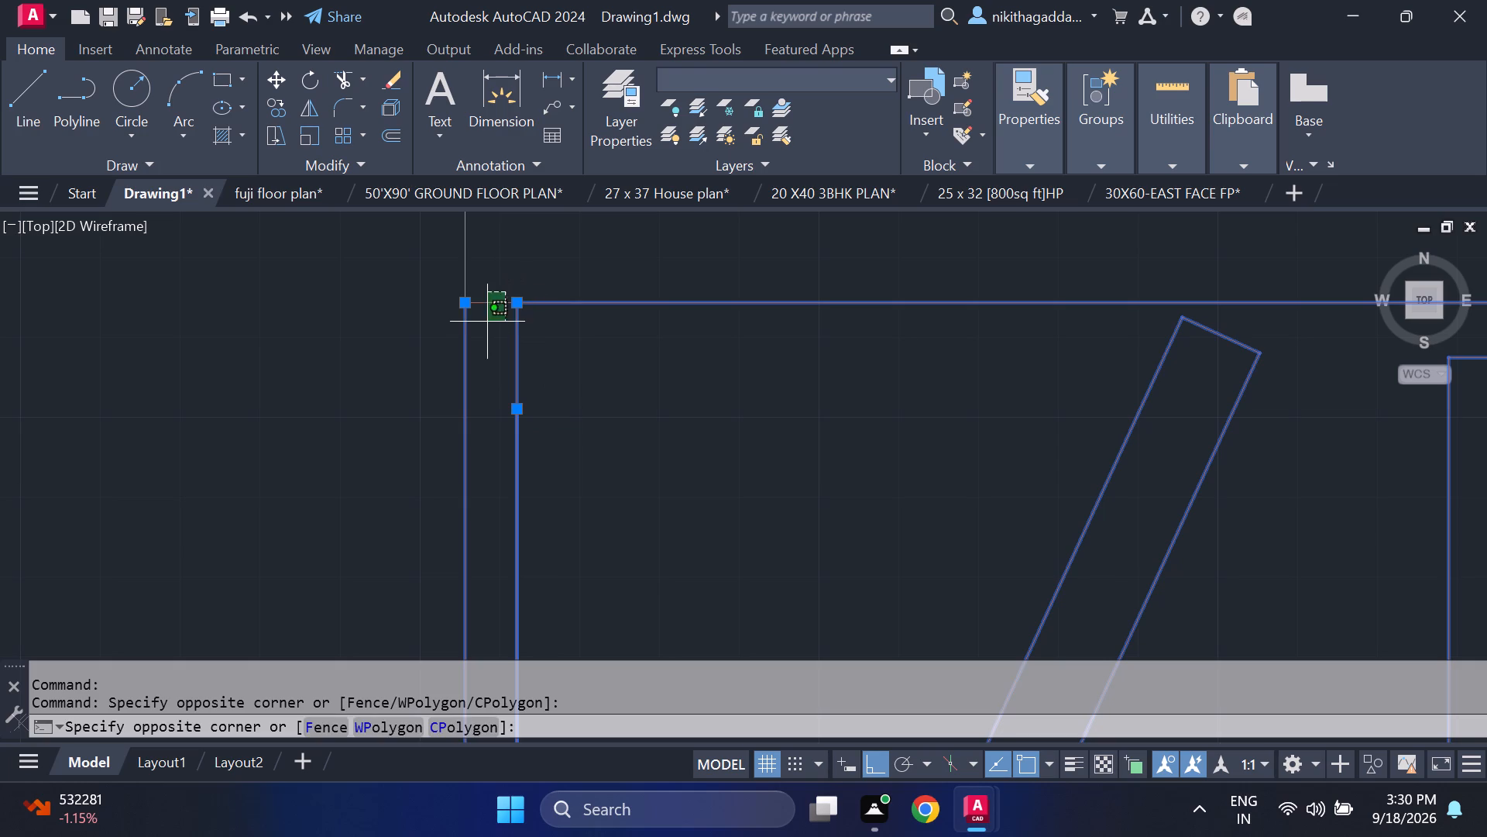
click(487, 322)
scroll(604, 358, down, 5)
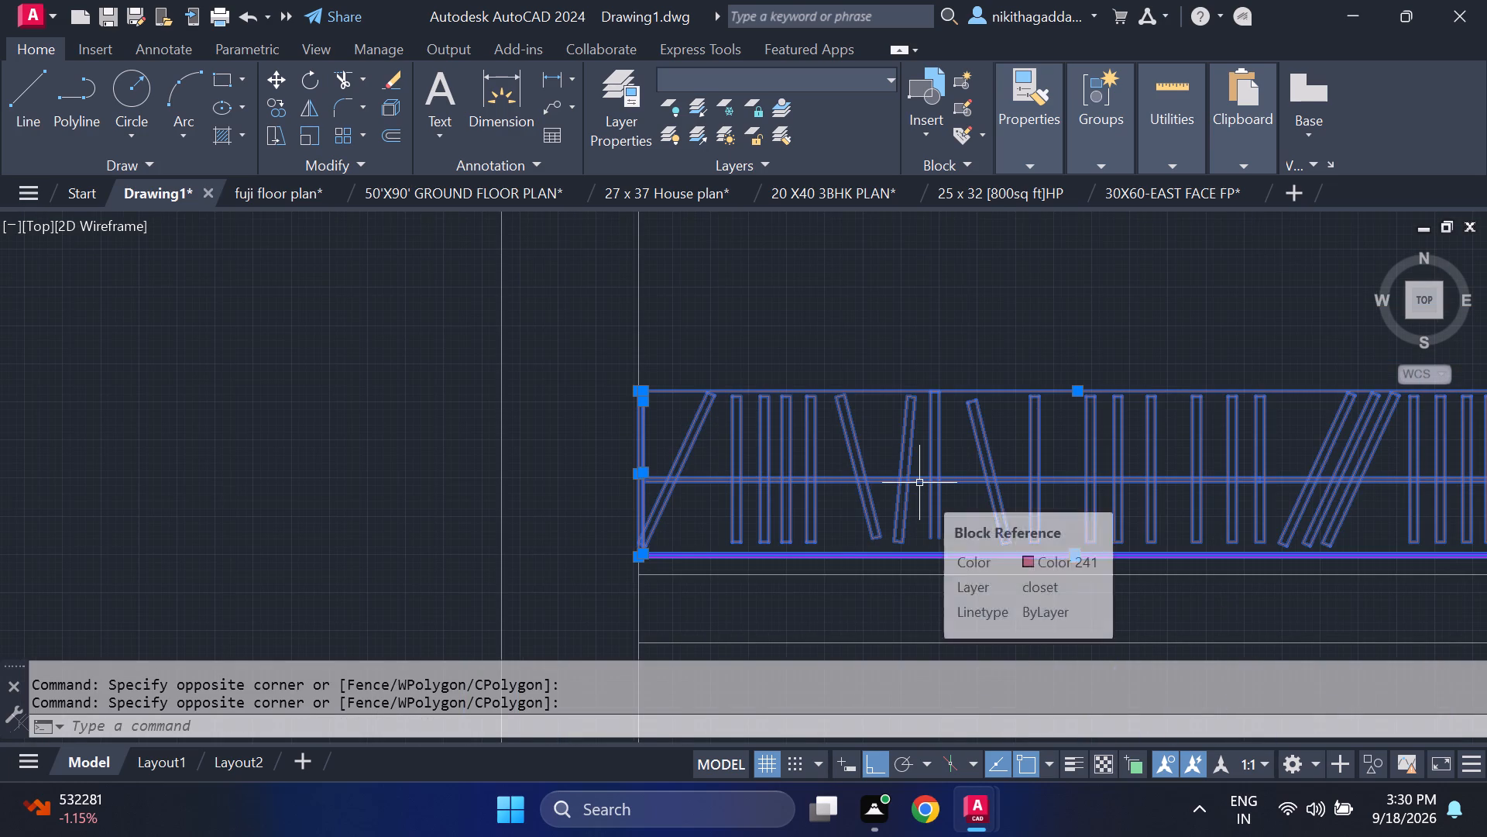
text(co)
key(Return)
scroll(939, 525, down, 2)
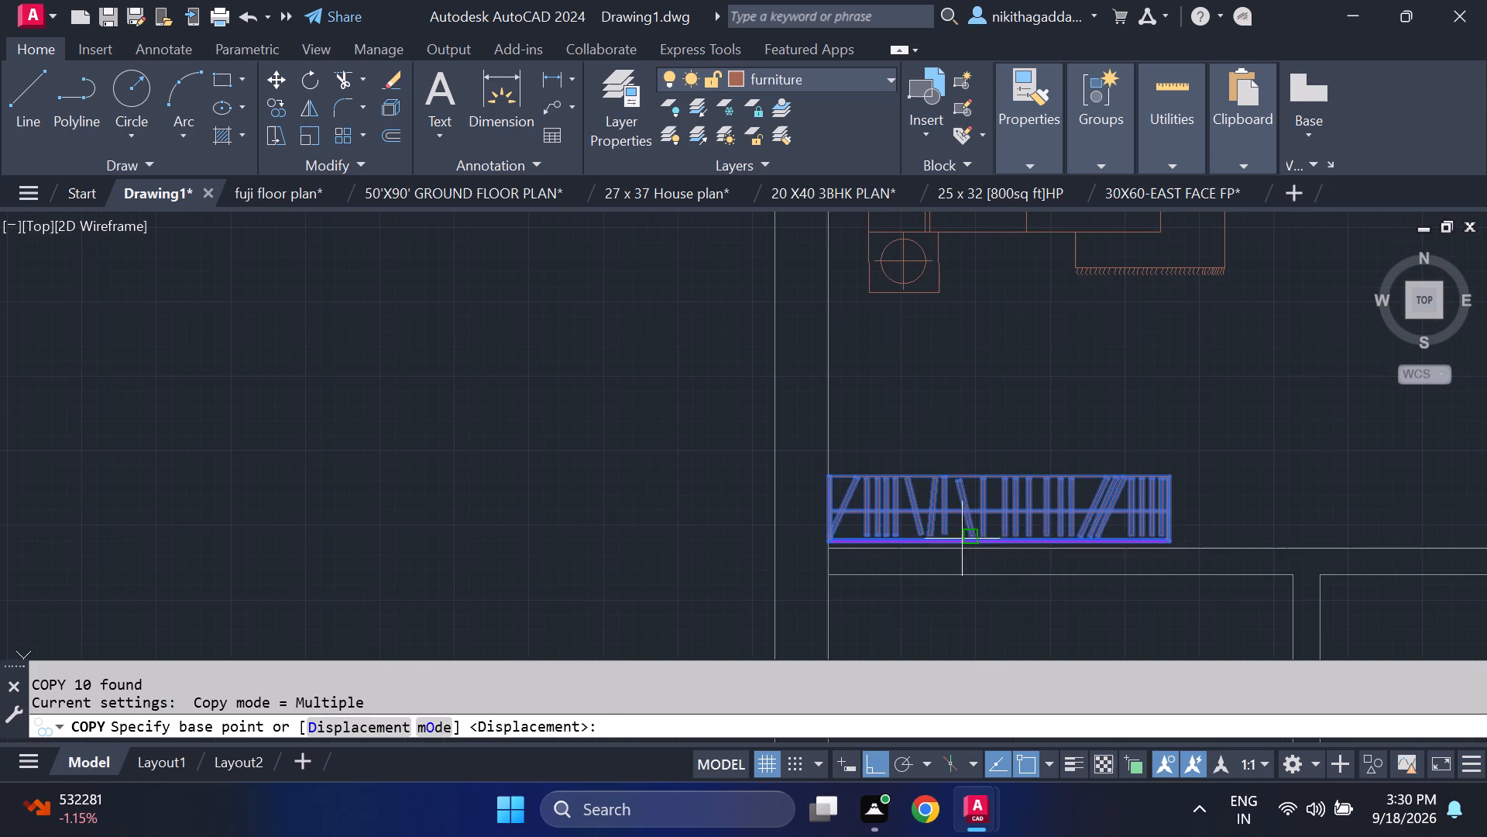
scroll(1205, 529, up, 2)
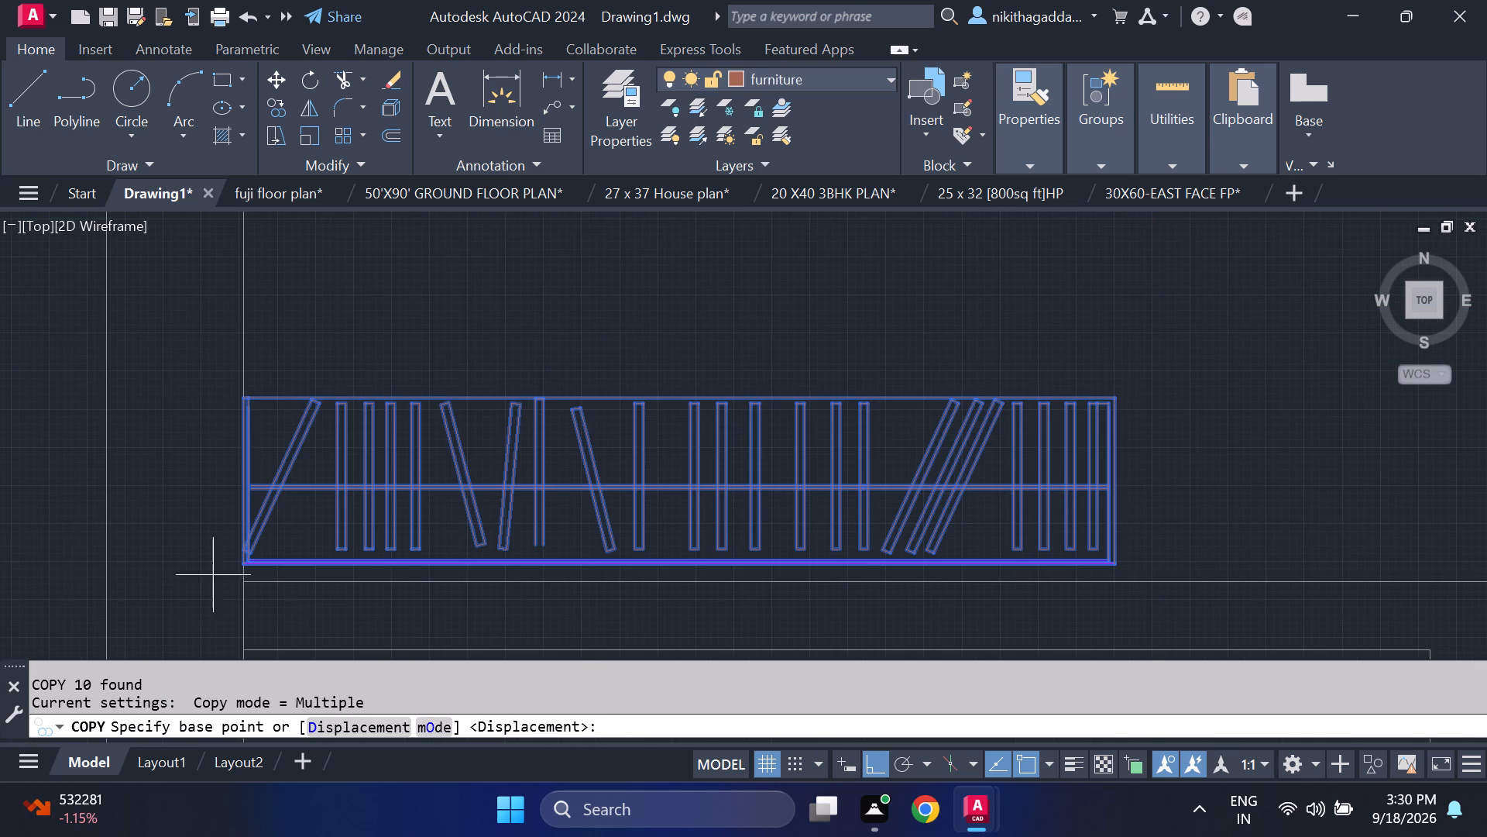
scroll(230, 569, up, 3)
click(283, 553)
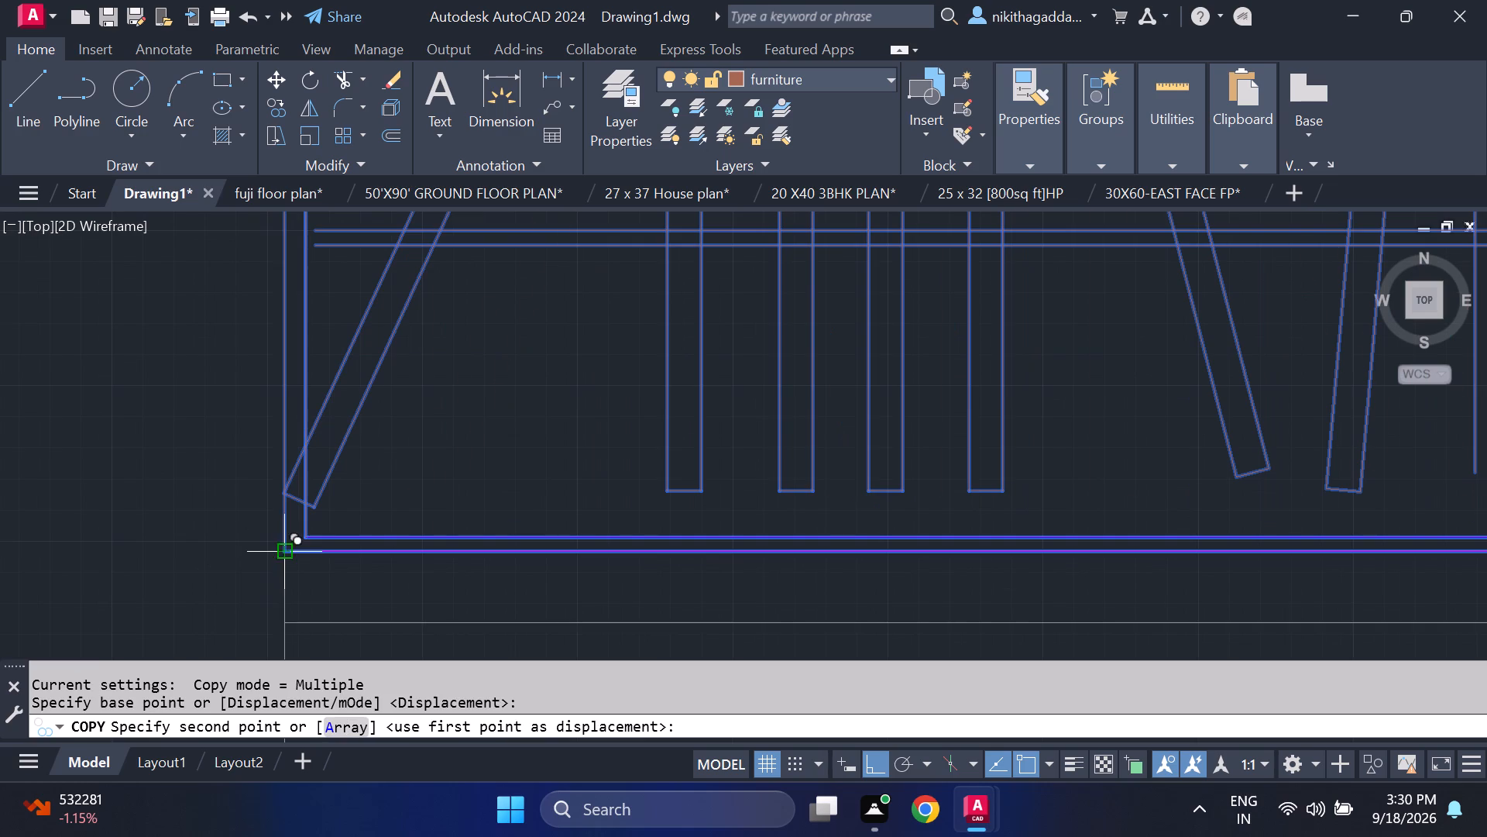
scroll(737, 546, down, 1)
middle_drag(759, 547, 0, 515)
scroll(421, 538, down, 4)
middle_drag(579, 539, 0, 523)
scroll(563, 482, up, 2)
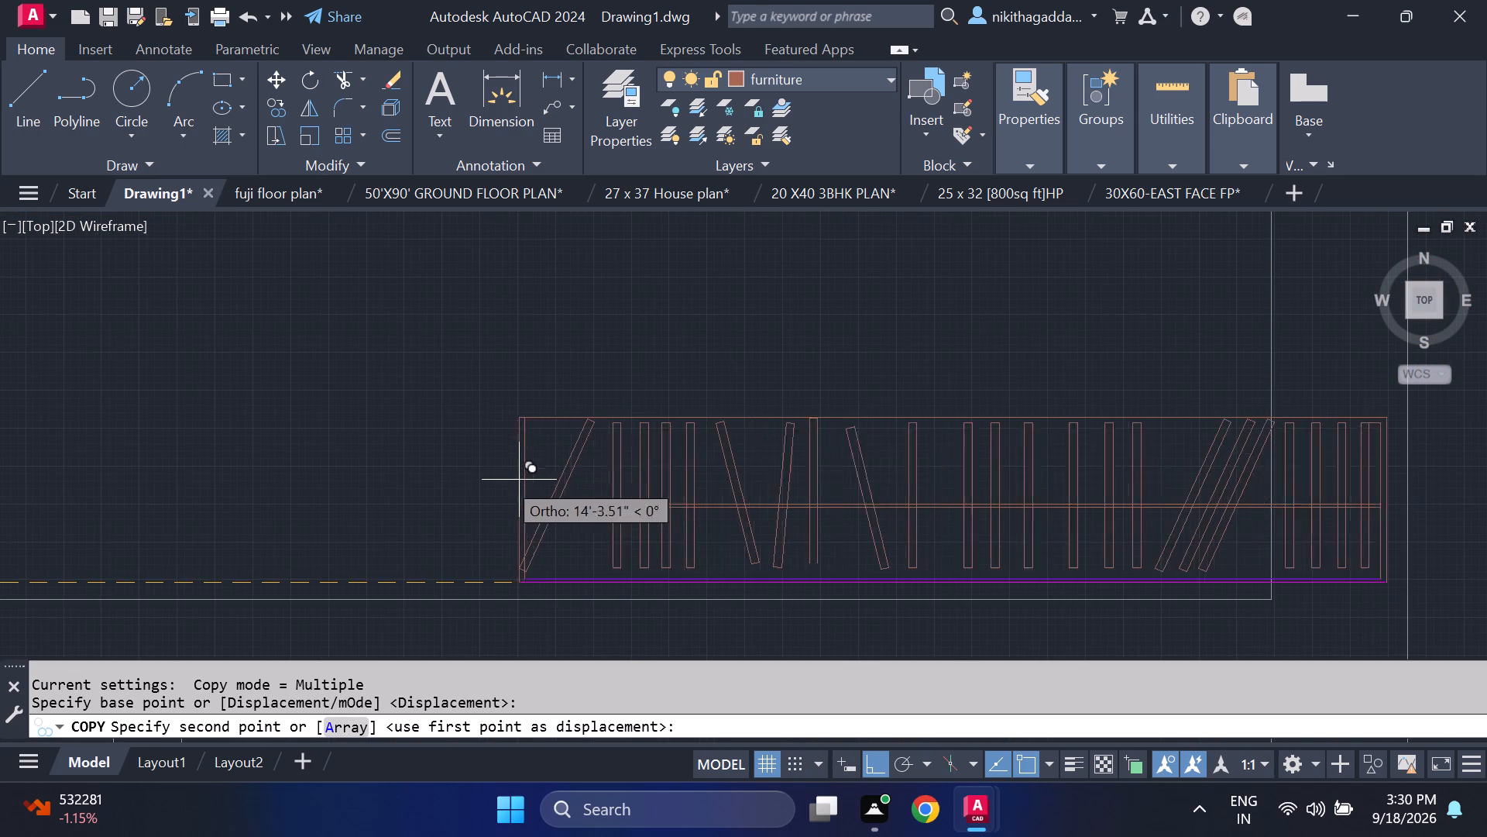
click(401, 457)
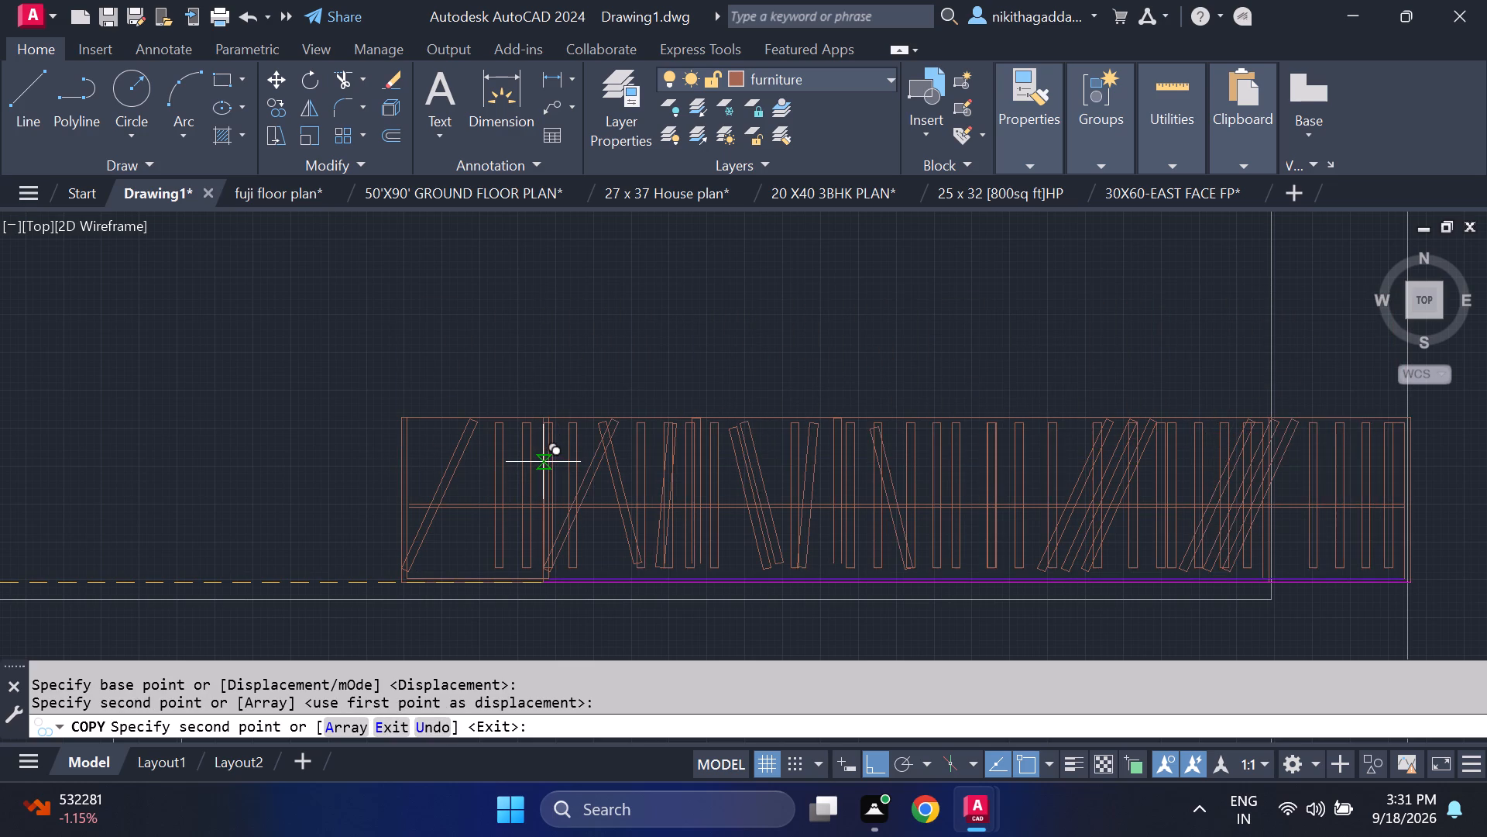
key(Escape)
Move the spare four-seat sofa from west of the plan into the southwest room, just inside its south wall.
scroll(546, 463, down, 4)
scroll(622, 503, down, 1)
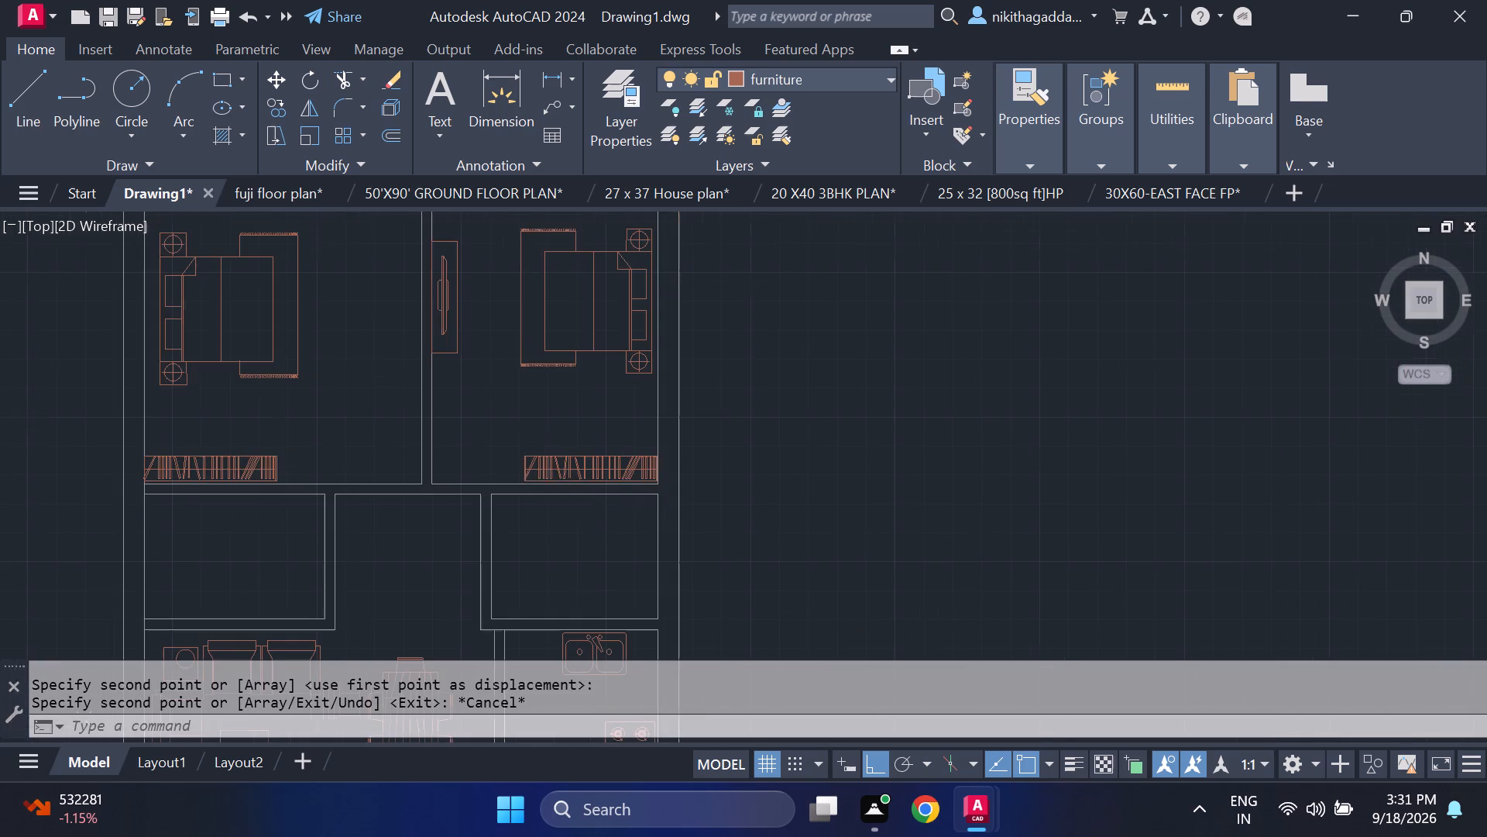
scroll(557, 487, up, 2)
scroll(805, 563, down, 2)
middle_drag(898, 534, 1056, 343)
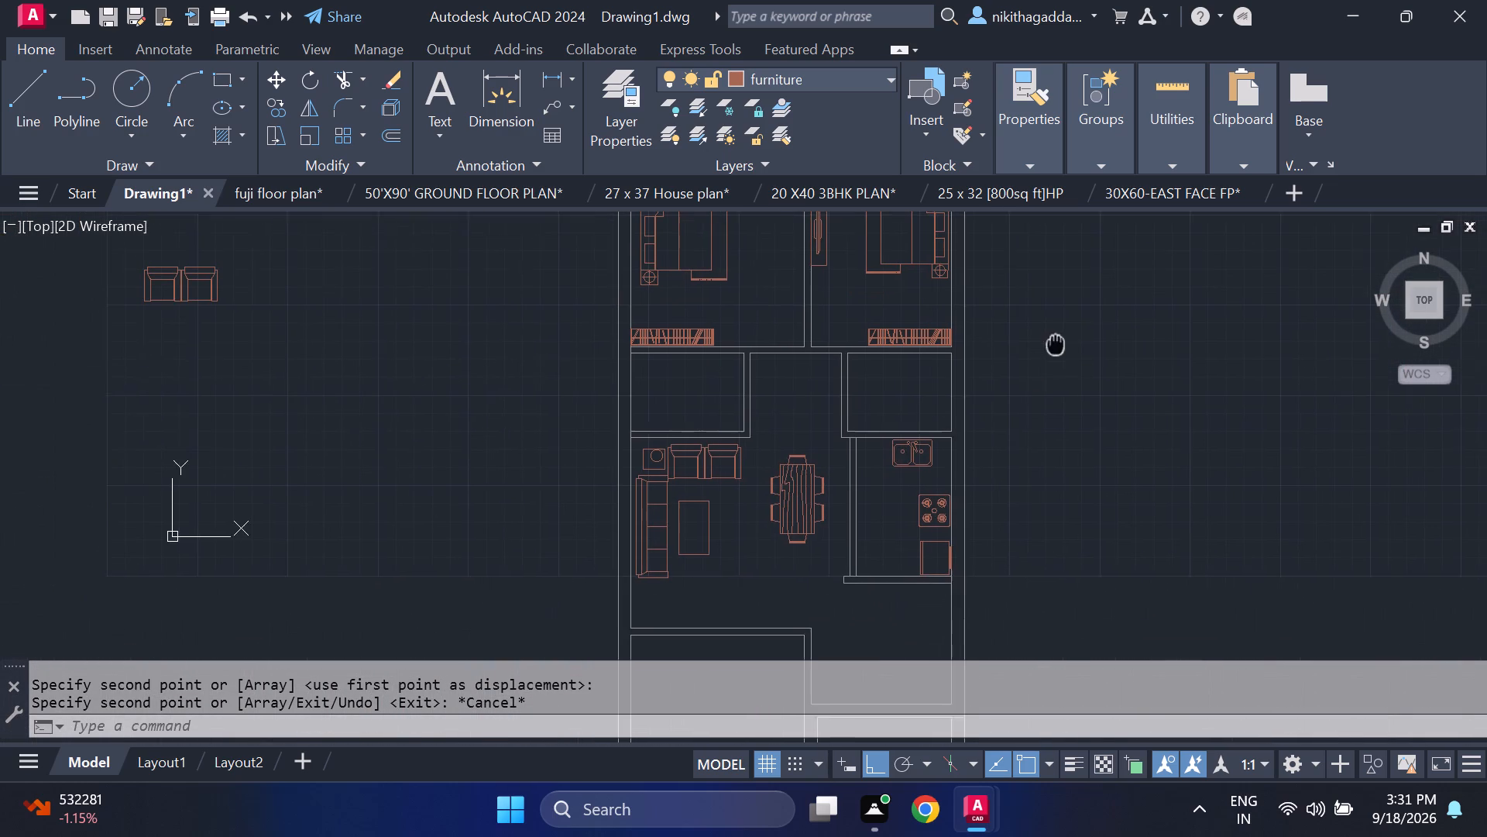
middle_drag(1056, 343, 1056, 341)
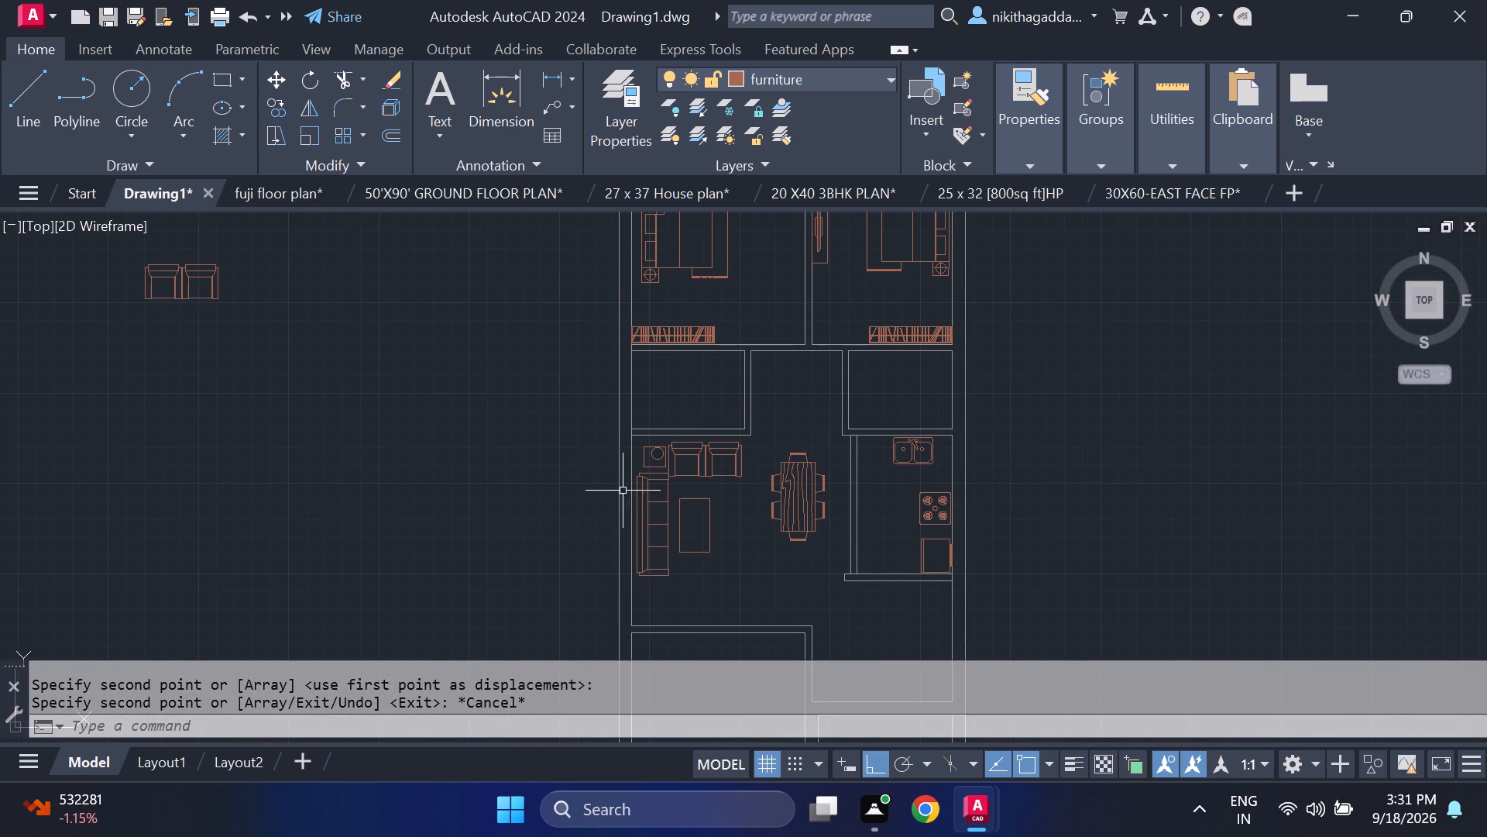
middle_drag(494, 443, 592, 493)
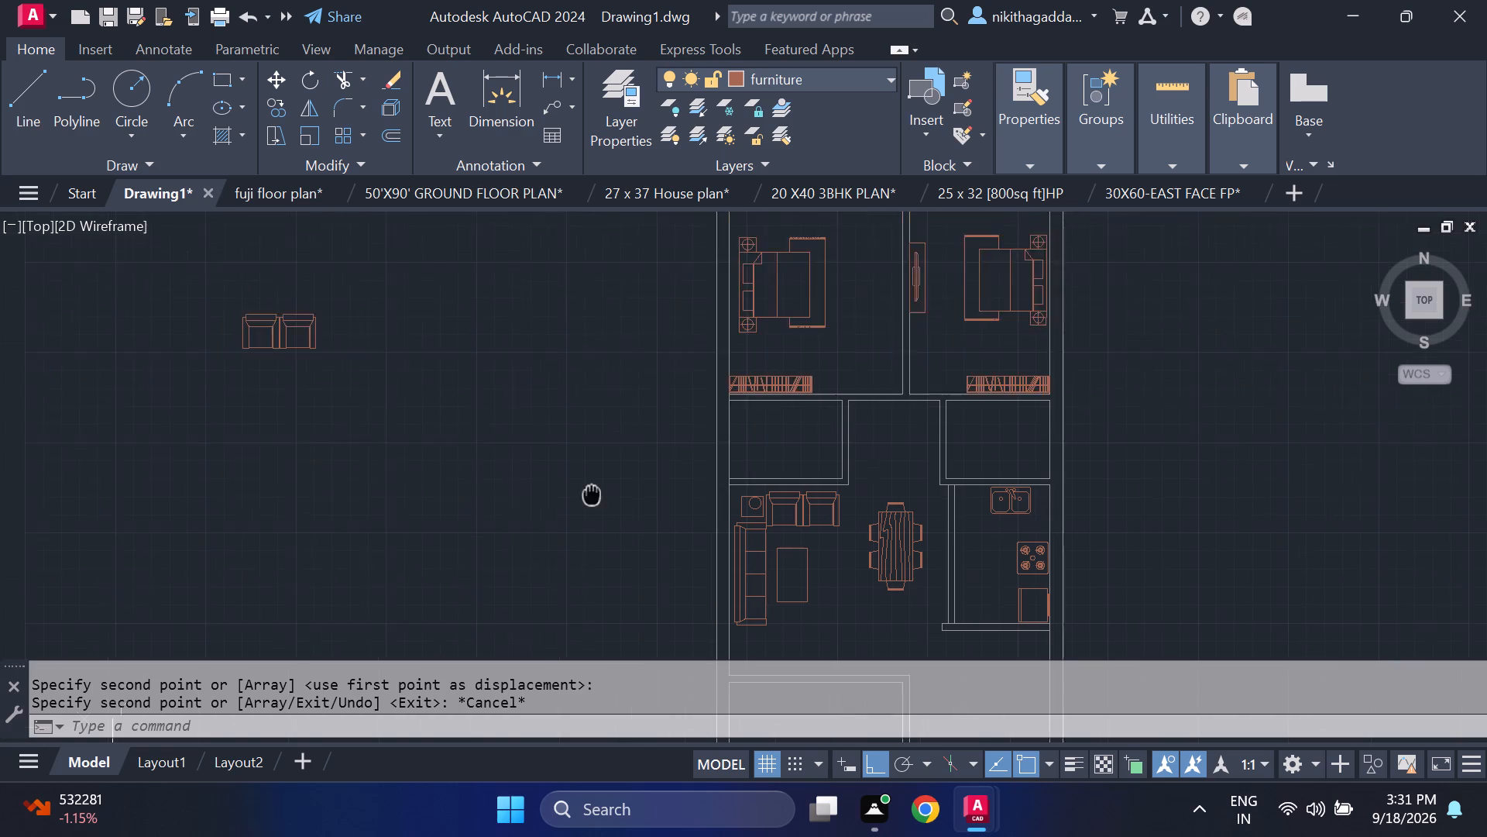
middle_drag(592, 493, 1090, 493)
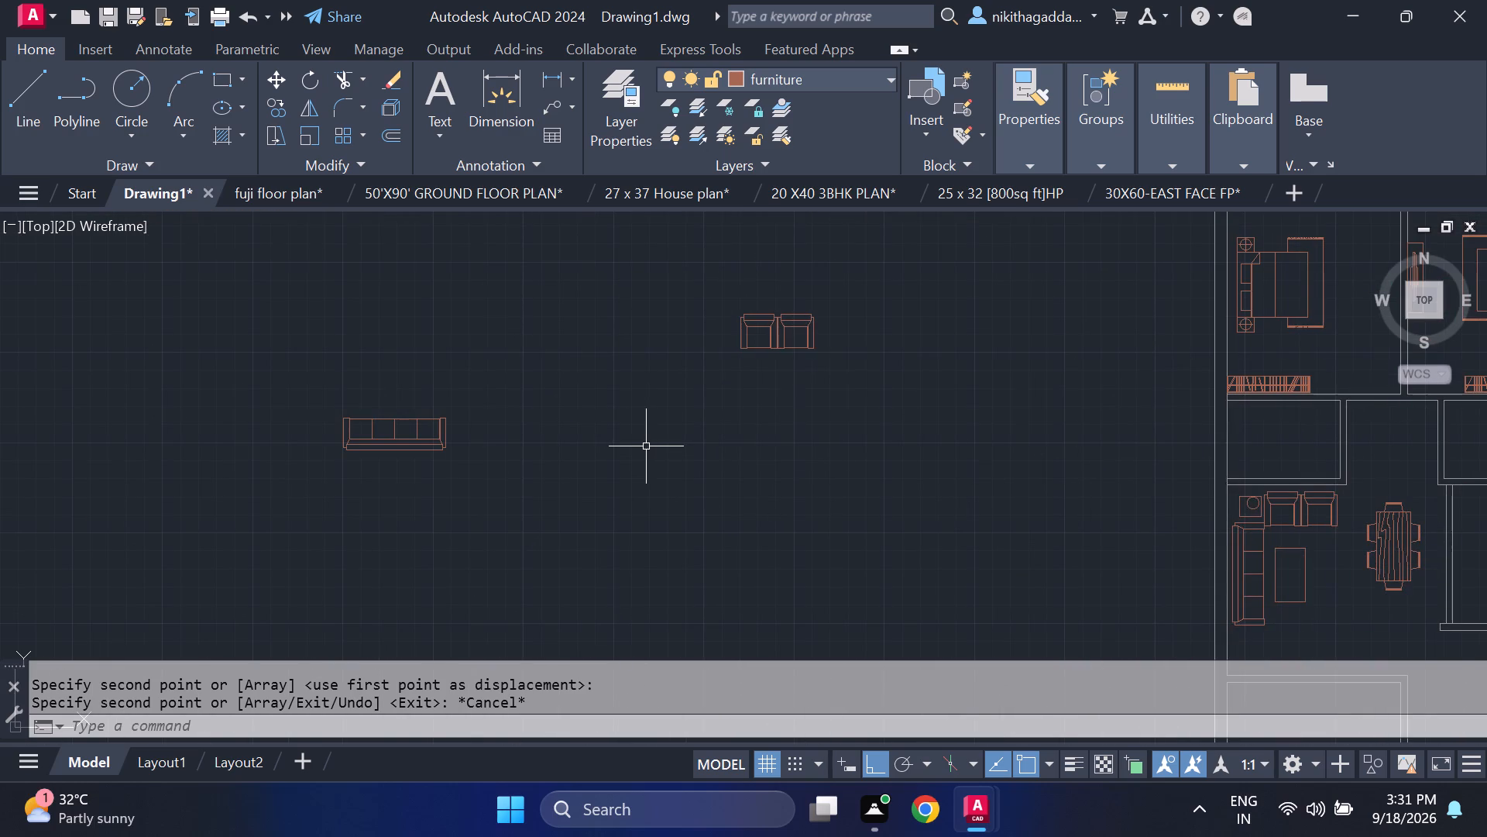
click(500, 374)
click(185, 523)
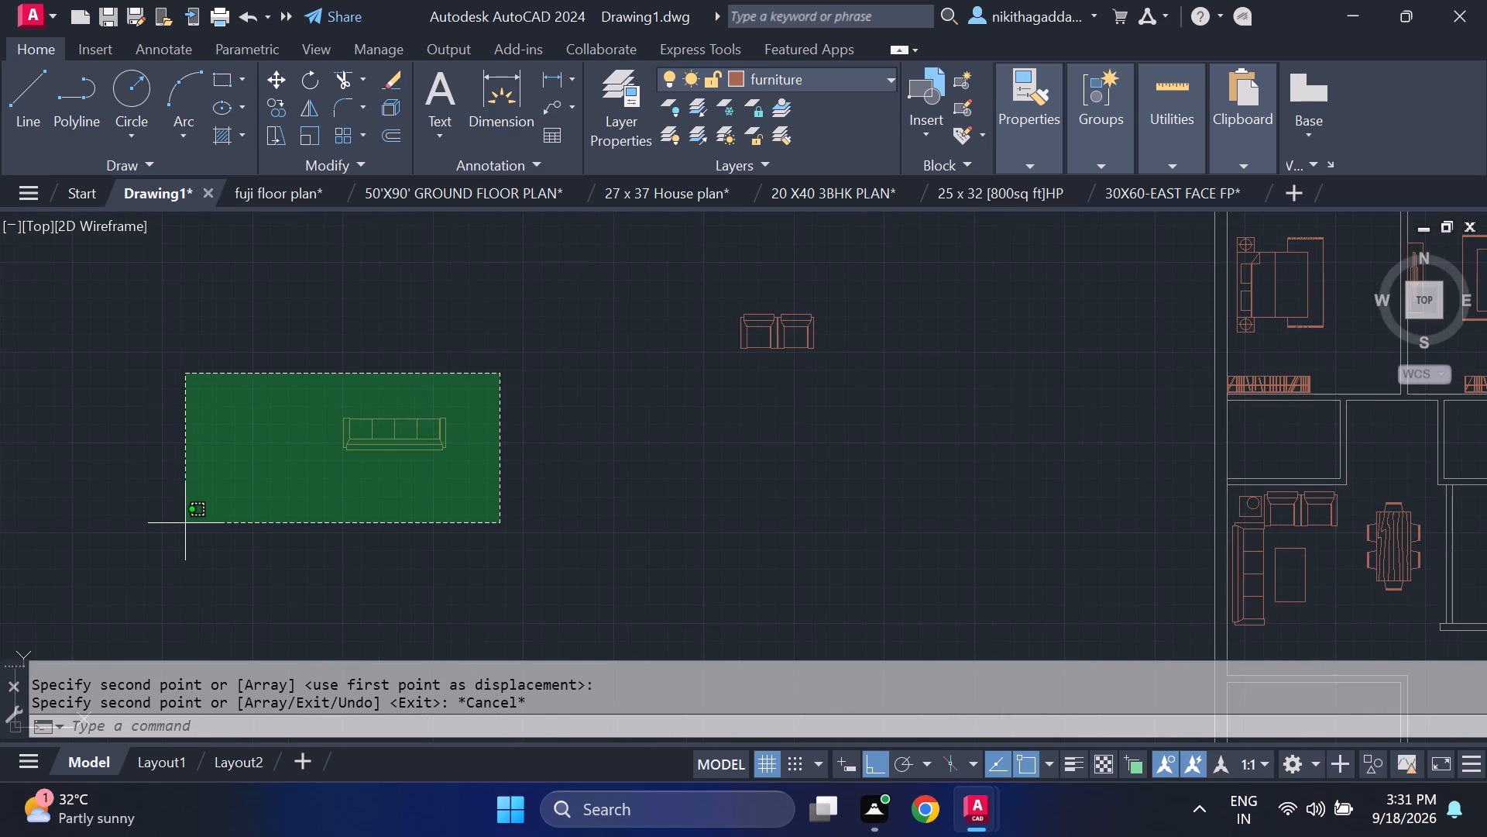
key(m)
key(Return)
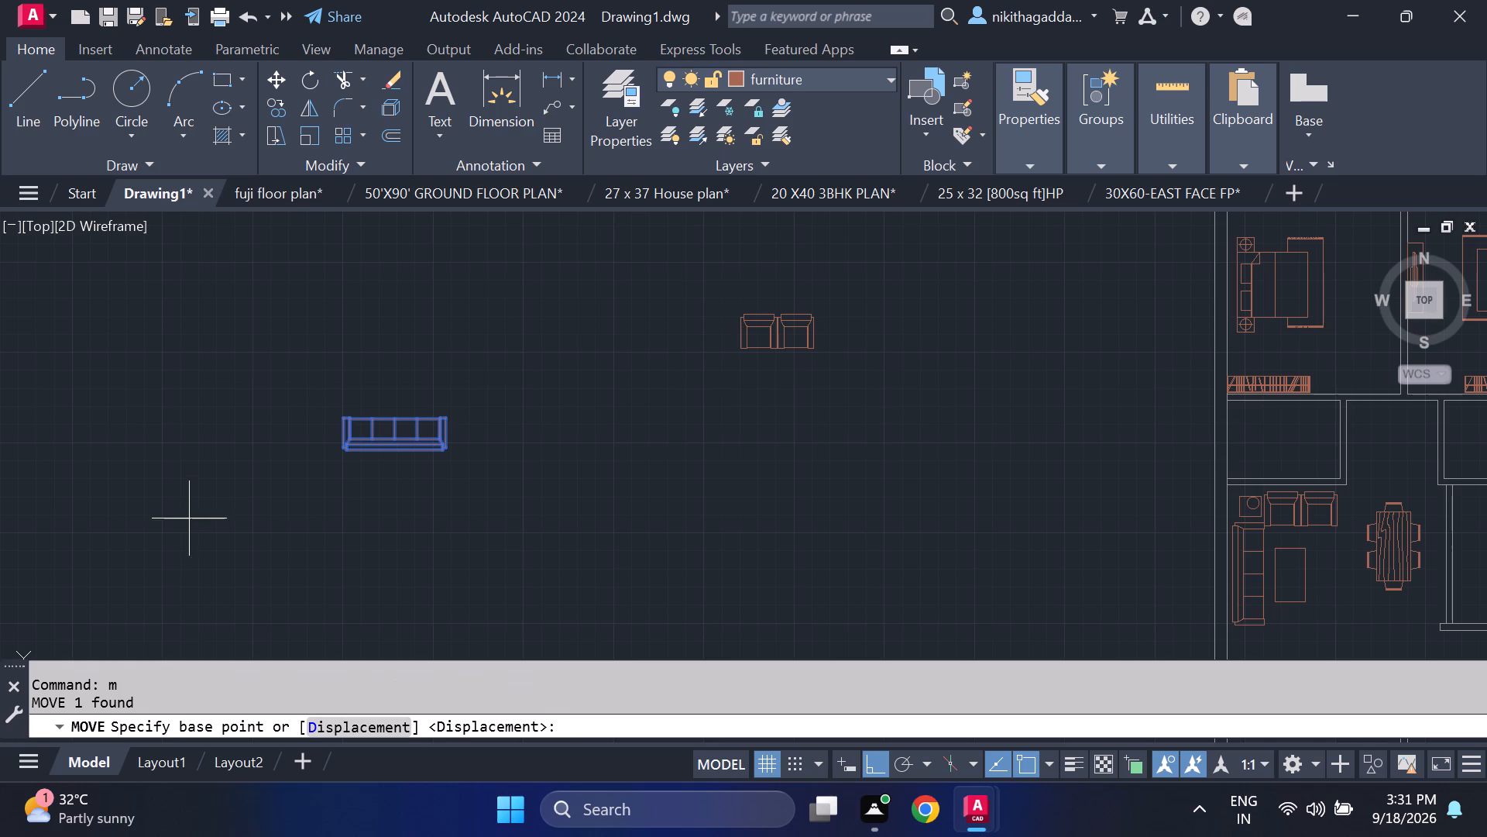
click(396, 415)
scroll(1071, 569, down, 1)
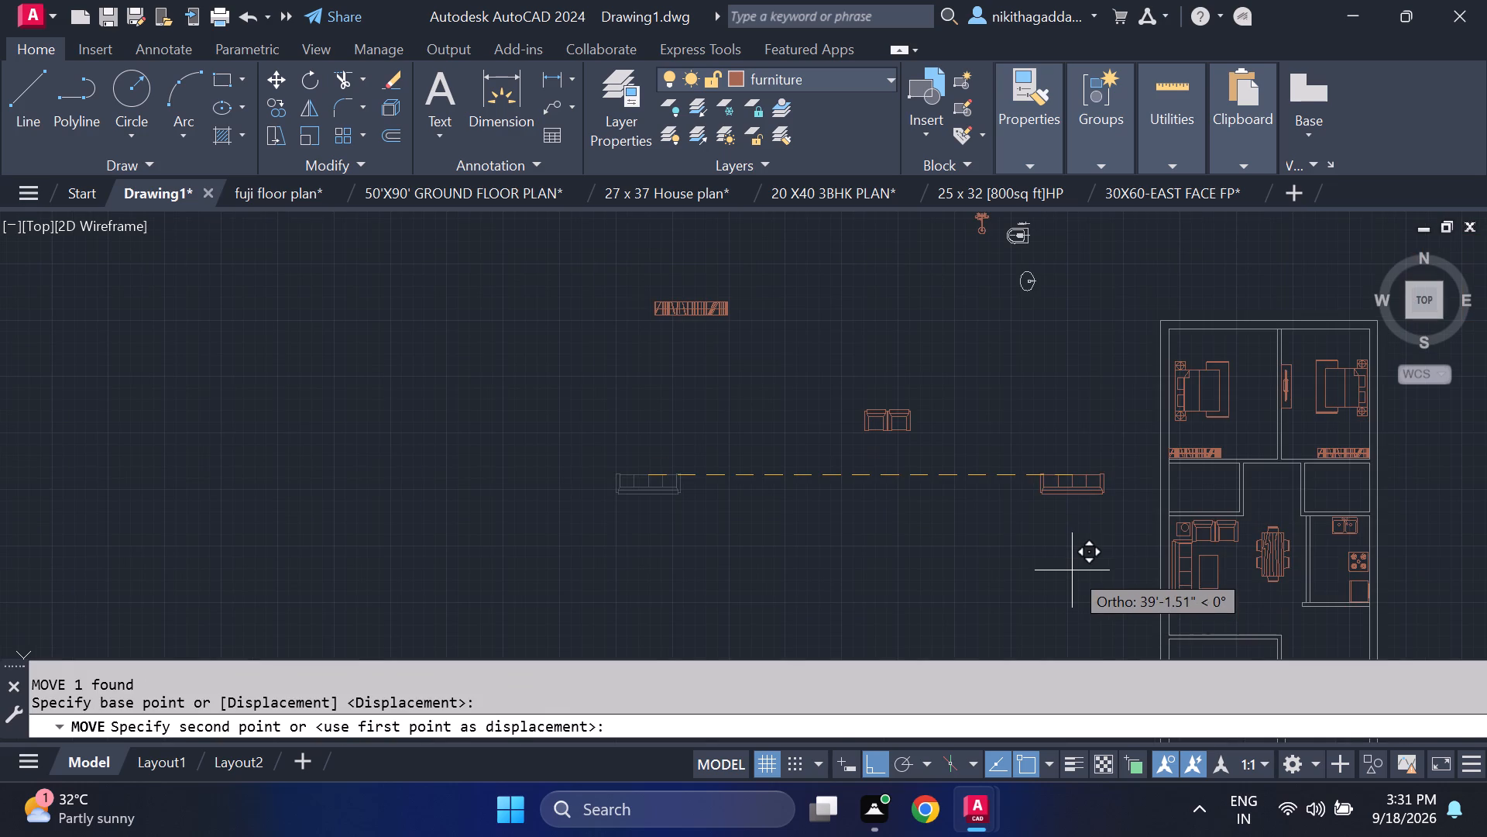
key(F8)
middle_drag(1059, 573, 805, 348)
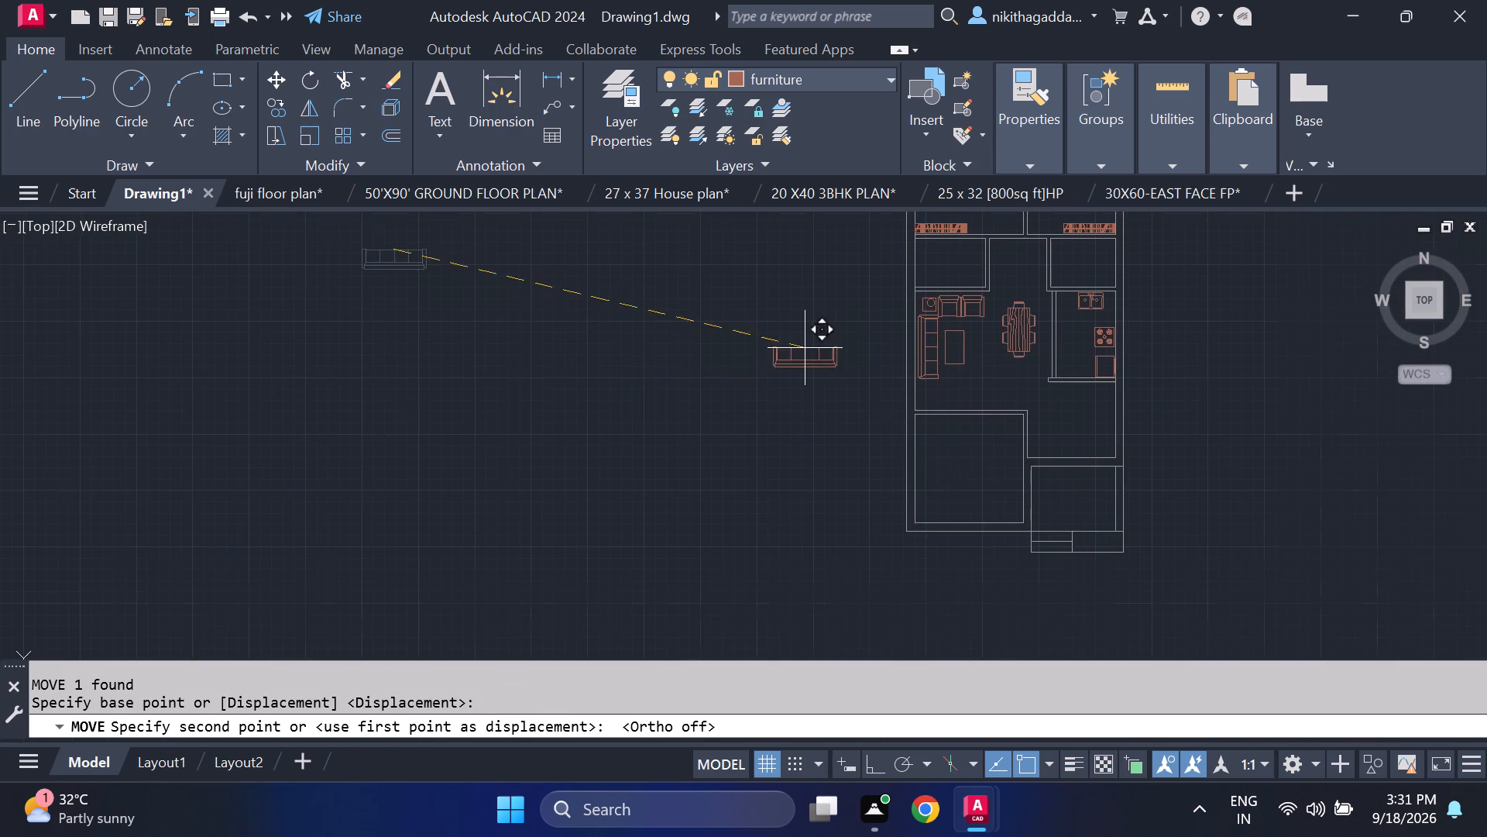
scroll(977, 492, up, 2)
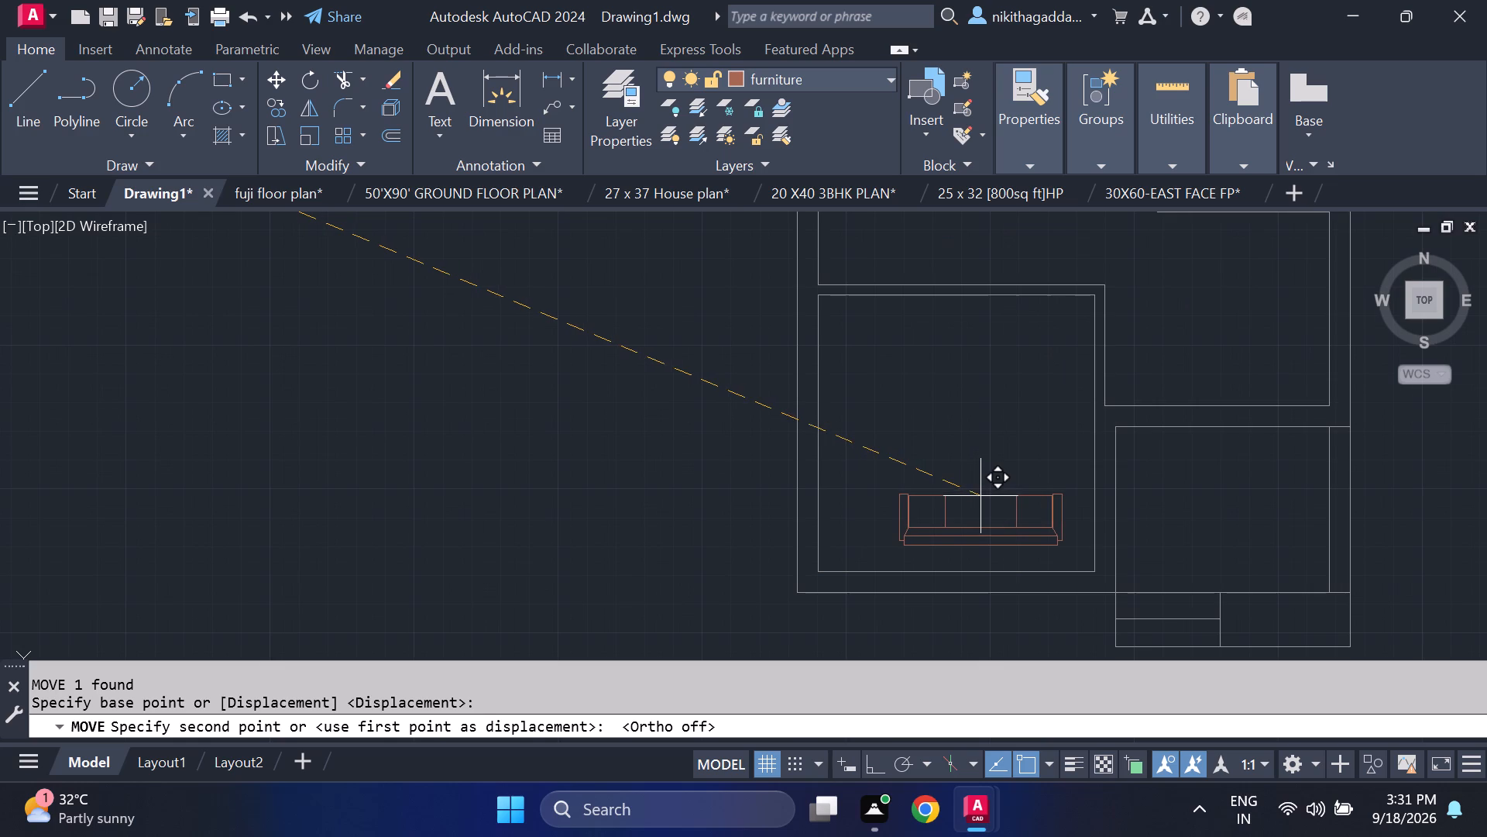
click(949, 509)
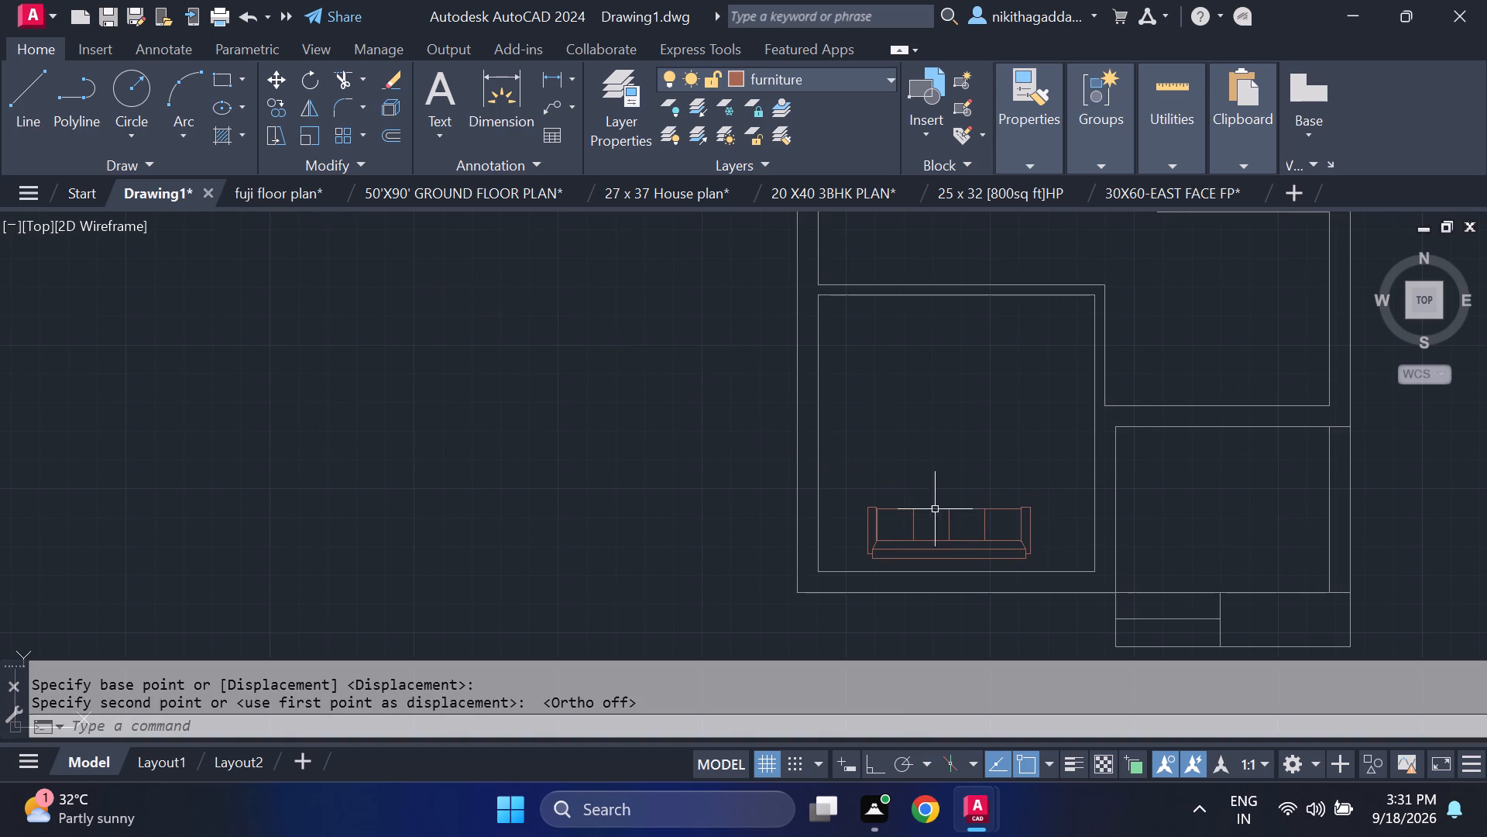
Rotate the spare pair of armchairs west of the plan 90° counterclockwise so their backs face west.
scroll(388, 505, down, 2)
middle_drag(192, 498, 926, 502)
scroll(657, 453, down, 3)
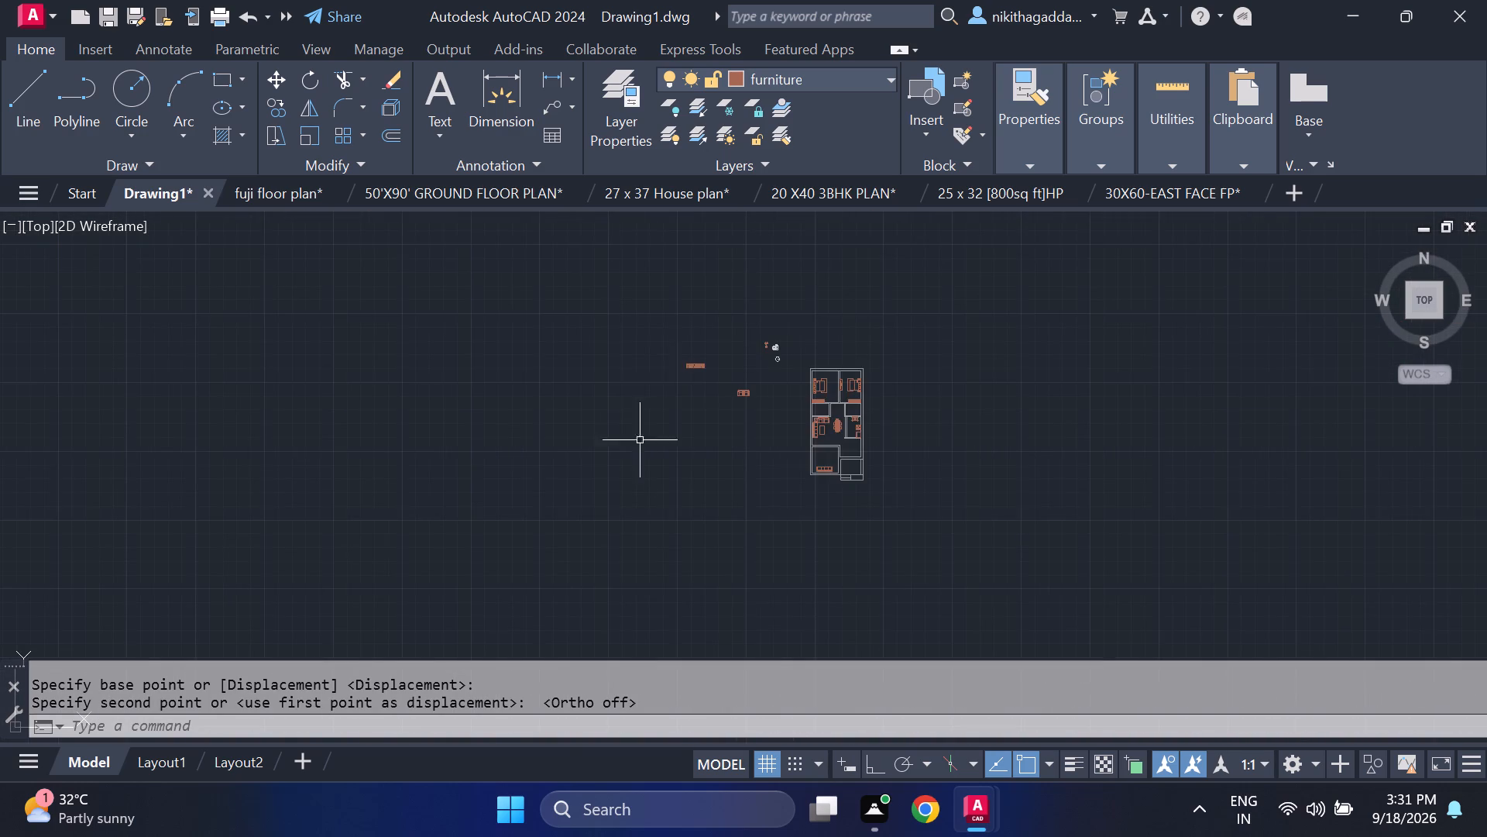
scroll(695, 355, up, 3)
scroll(933, 500, up, 2)
drag(932, 497, 917, 504)
click(661, 576)
text(ro)
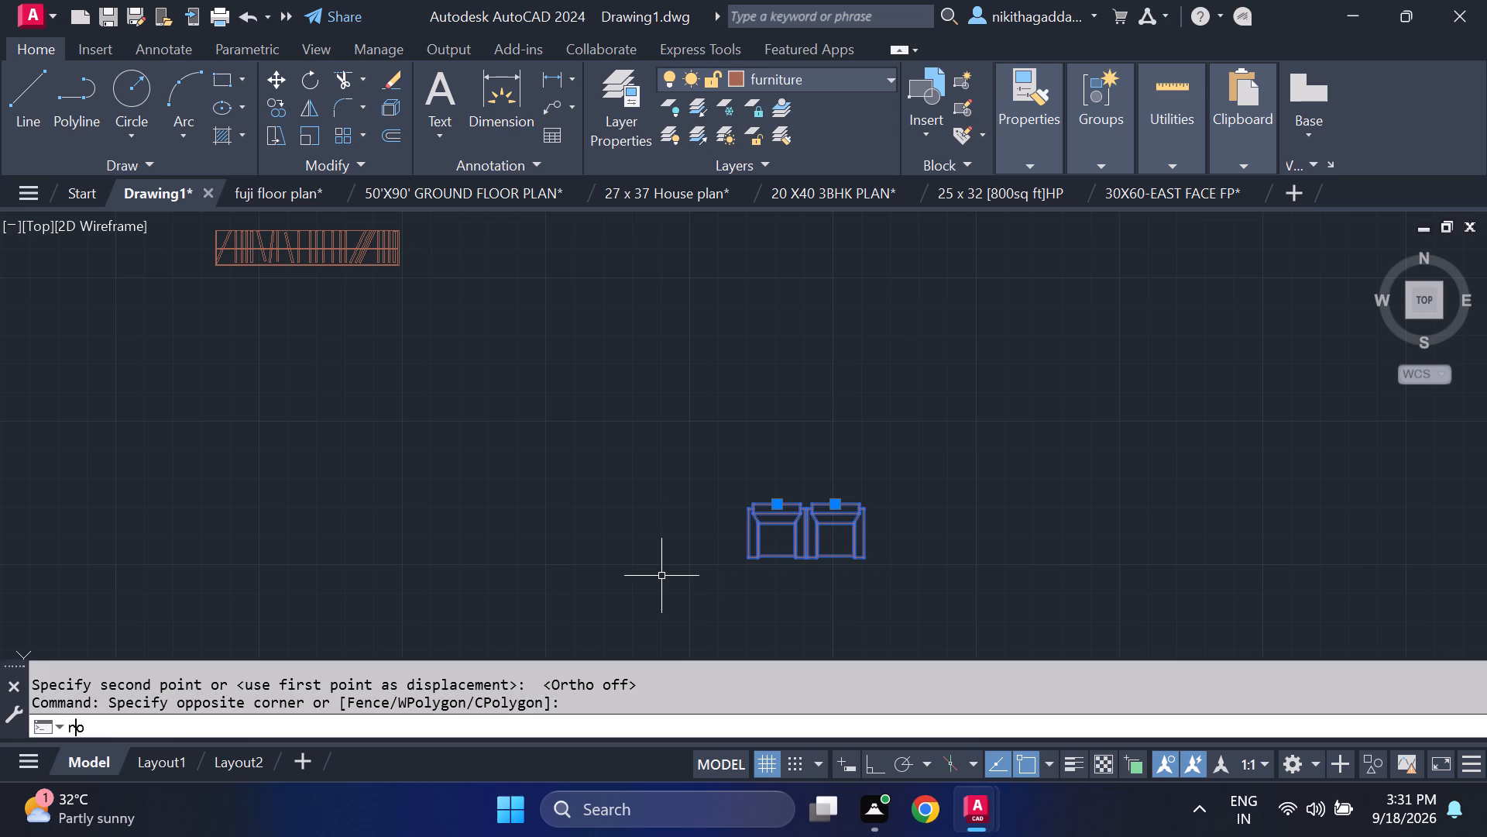
key(Return)
middle_drag(630, 478, 636, 379)
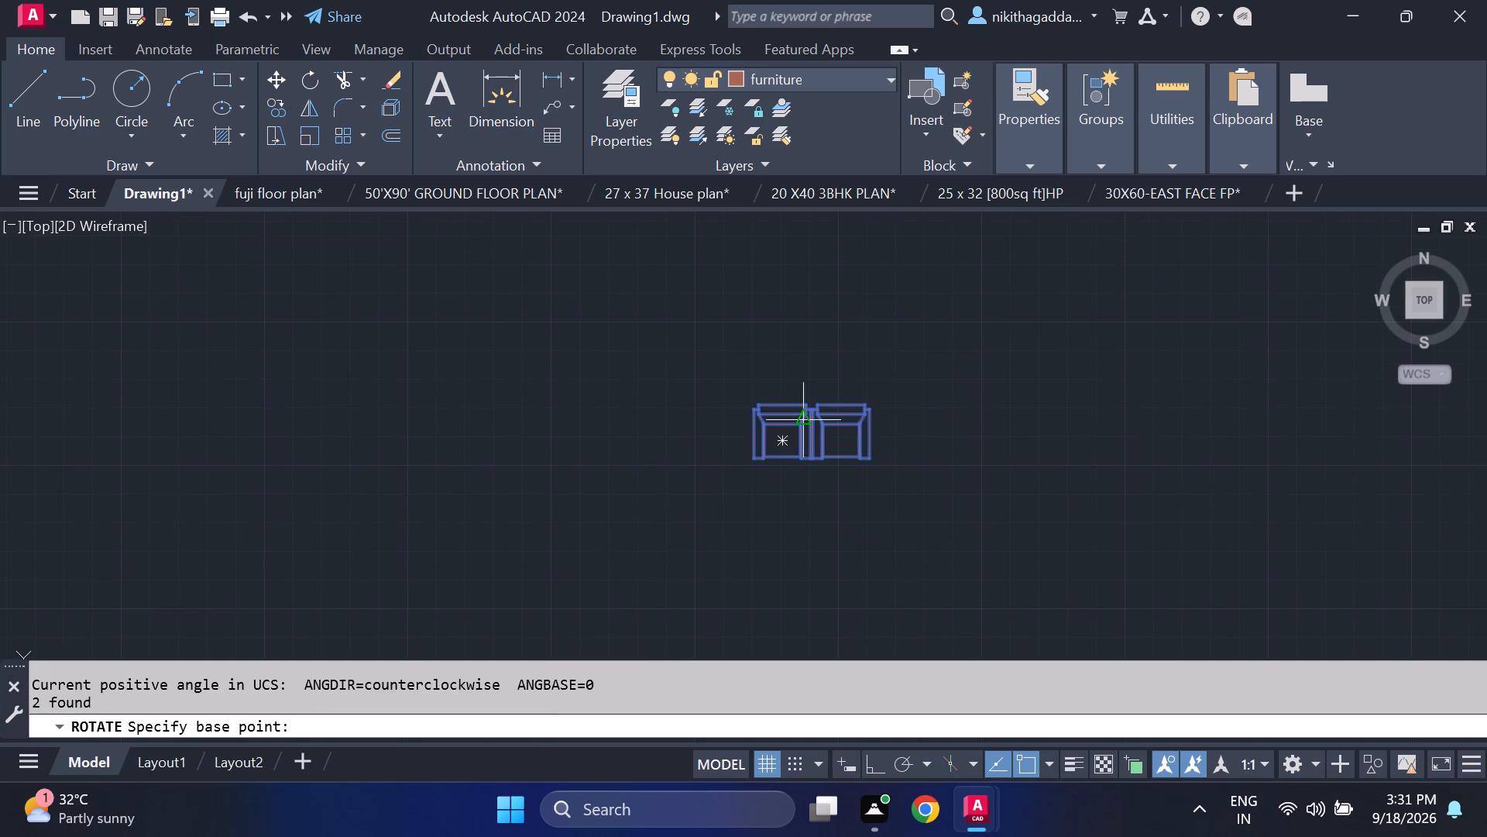
click(818, 420)
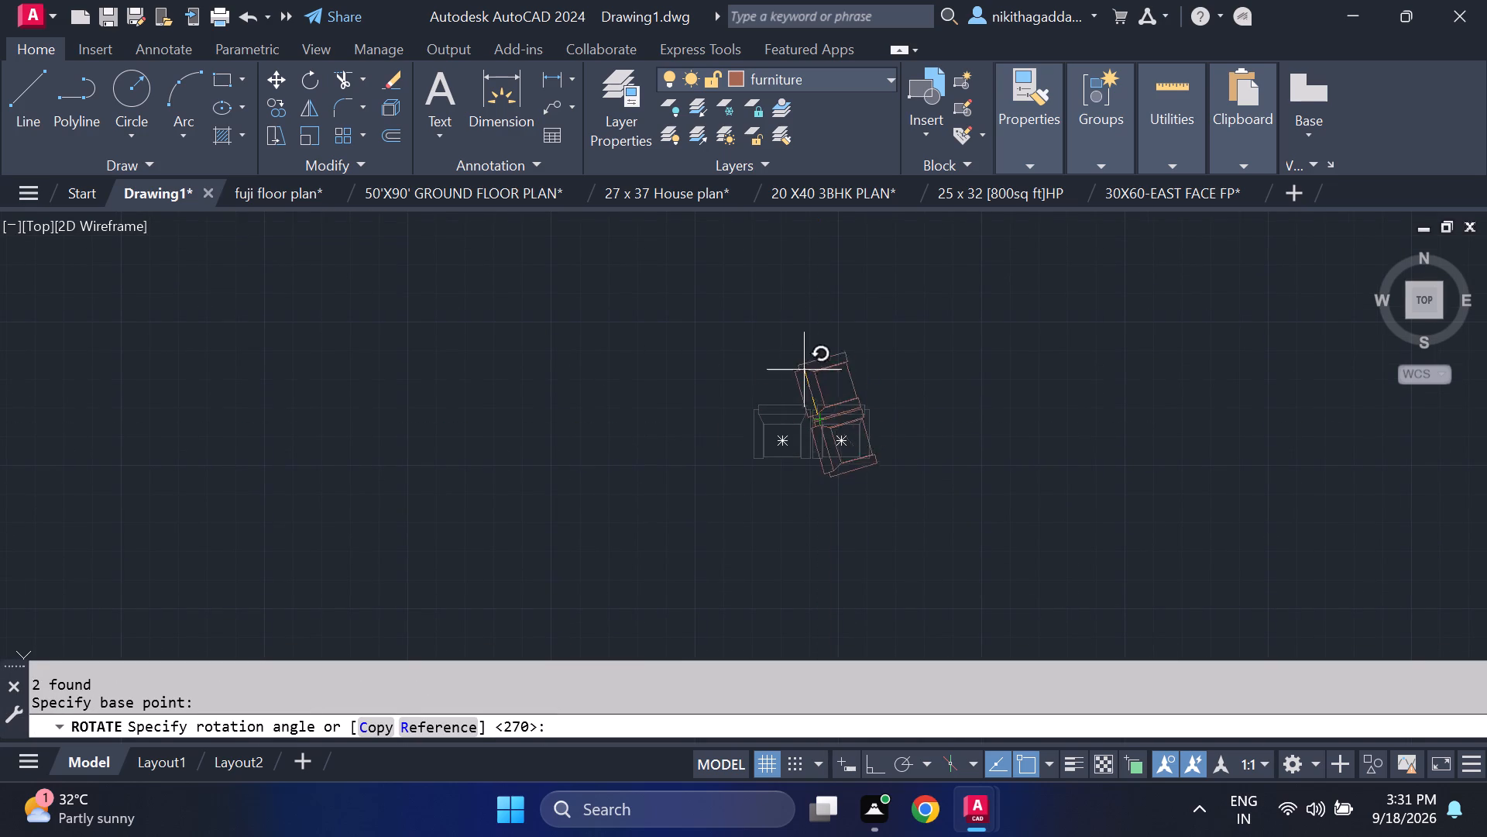
key(F8)
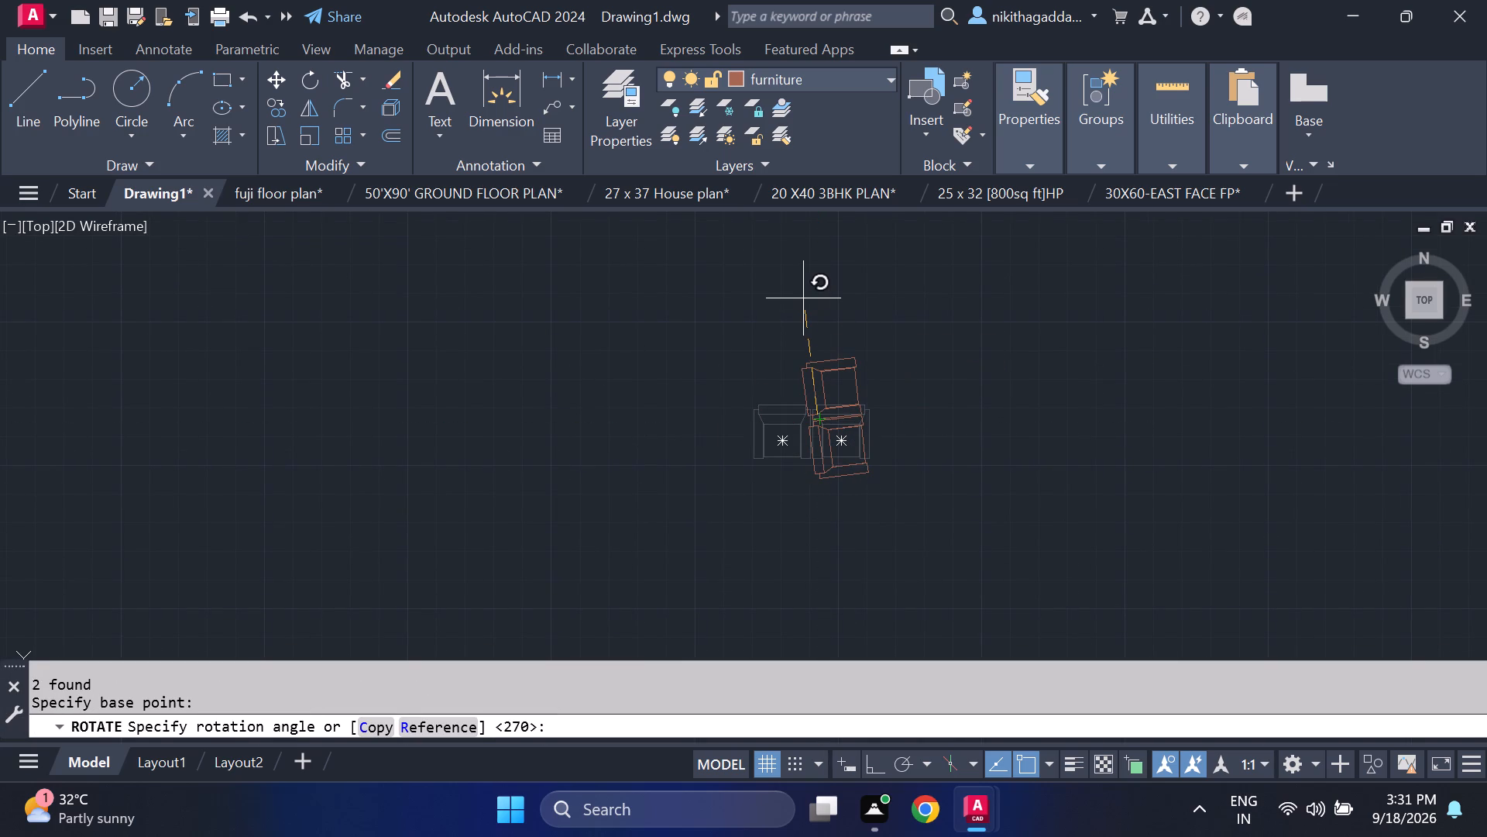
click(822, 298)
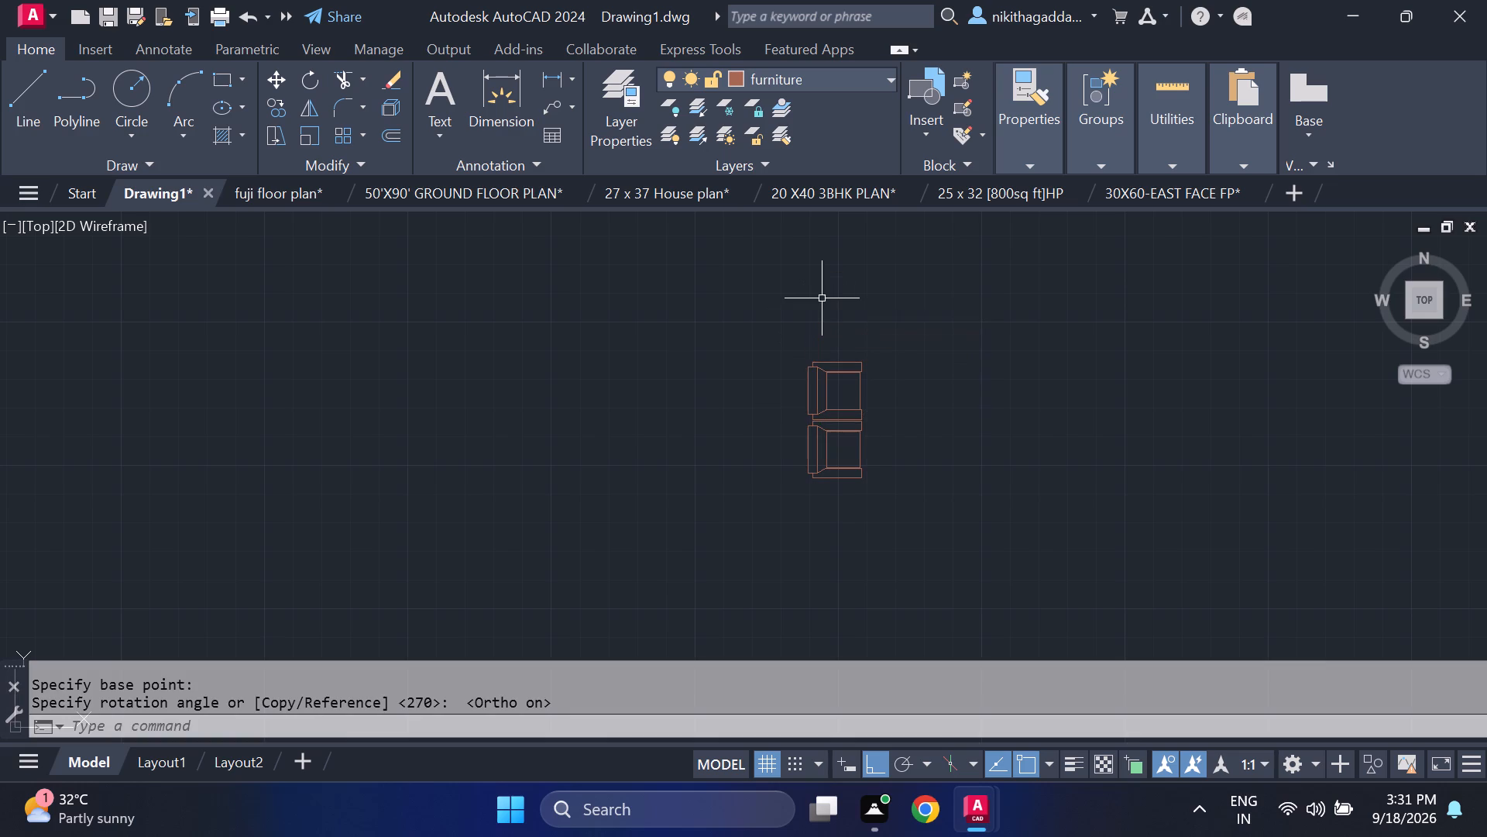
Move the rotated pair of armchairs by the midpoint of their back side into the southwest room, beside its west wall.
click(924, 328)
click(716, 501)
key(m)
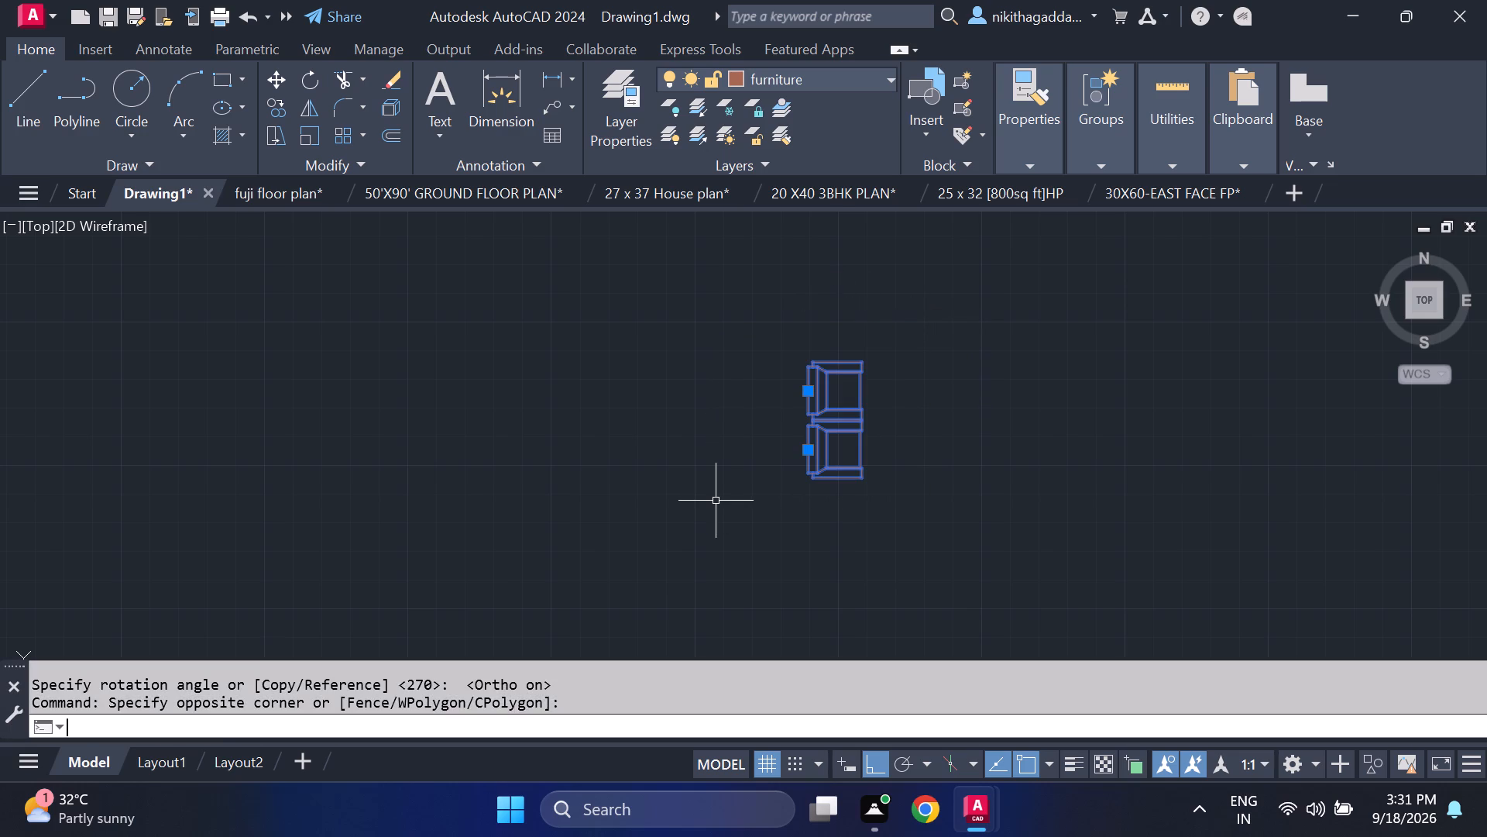
key(Return)
scroll(776, 463, up, 1)
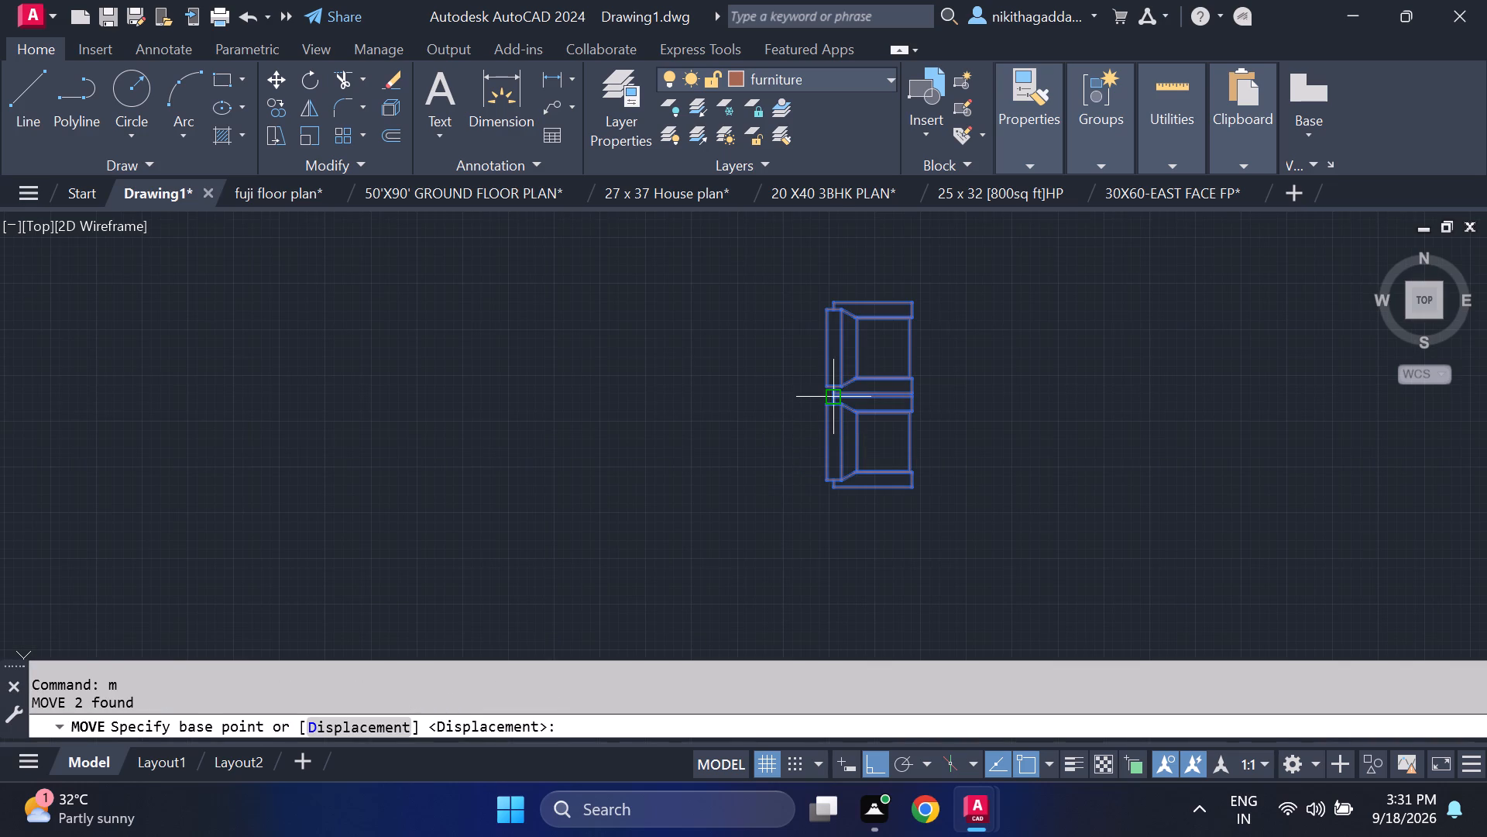
click(829, 394)
scroll(1090, 482, down, 3)
middle_drag(328, 263, 61, 189)
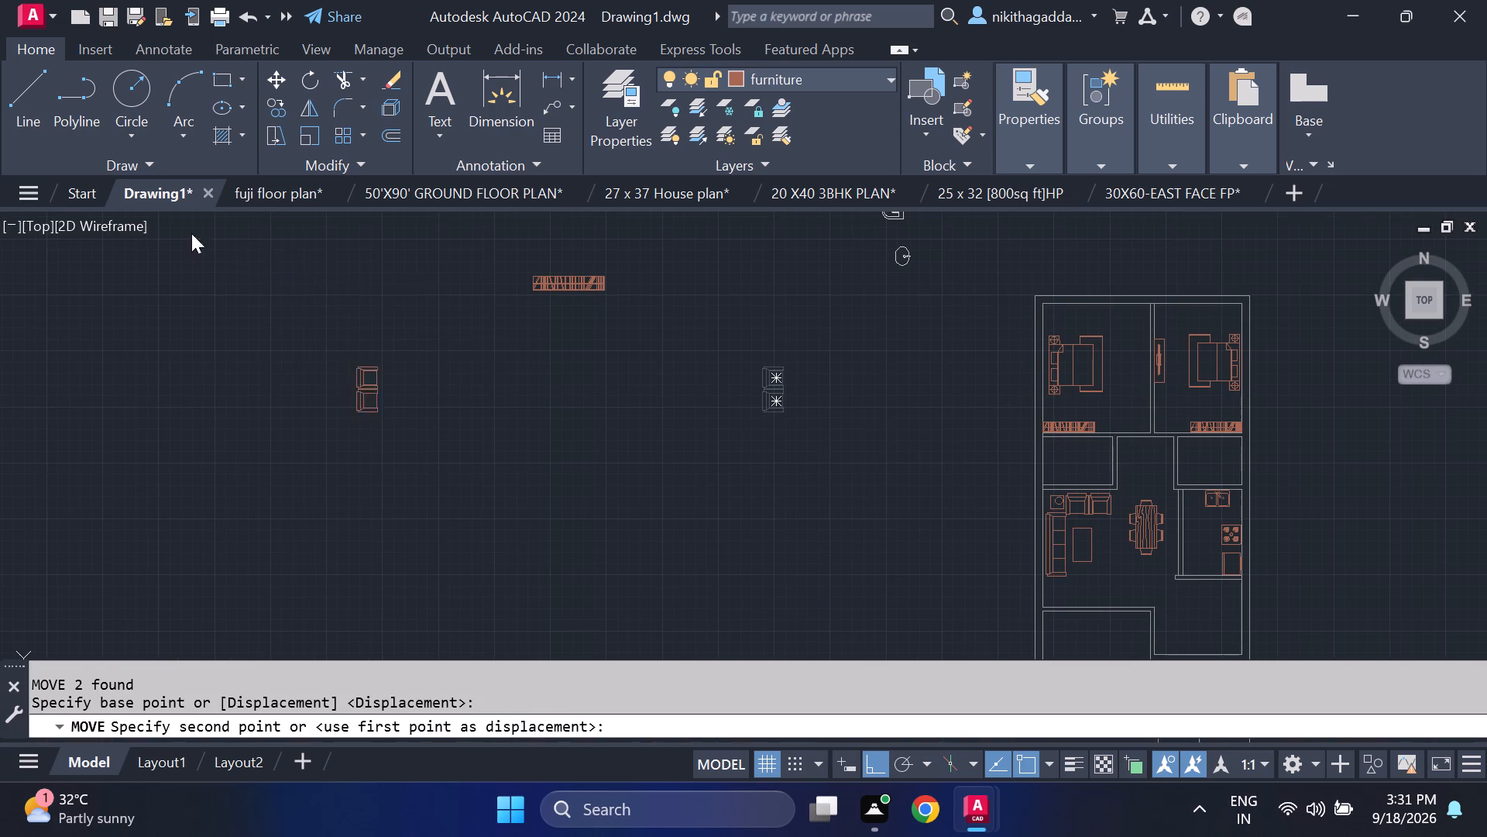
key(F8)
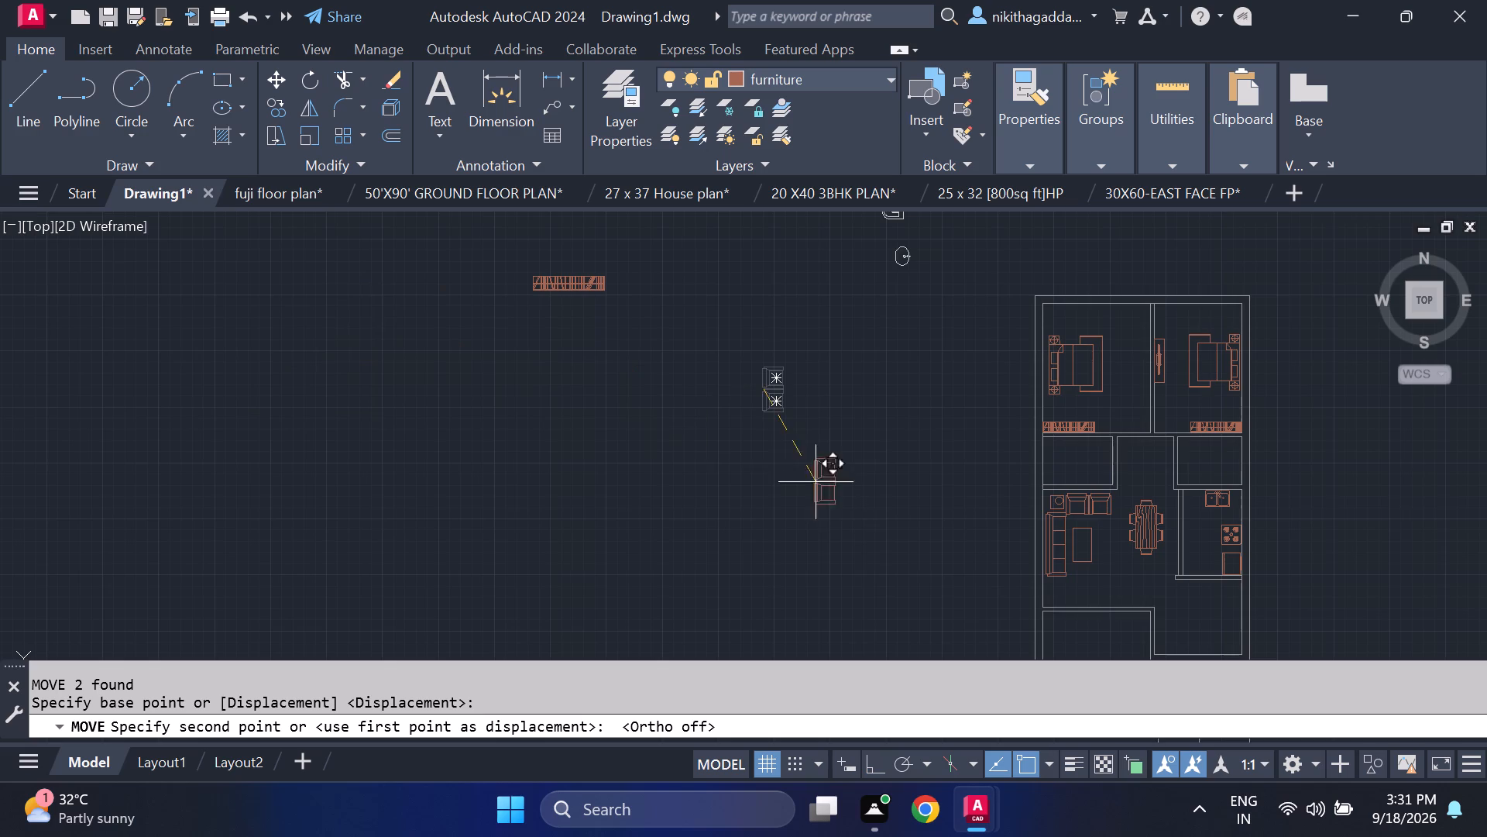
middle_drag(833, 528, 614, 277)
scroll(842, 422, up, 2)
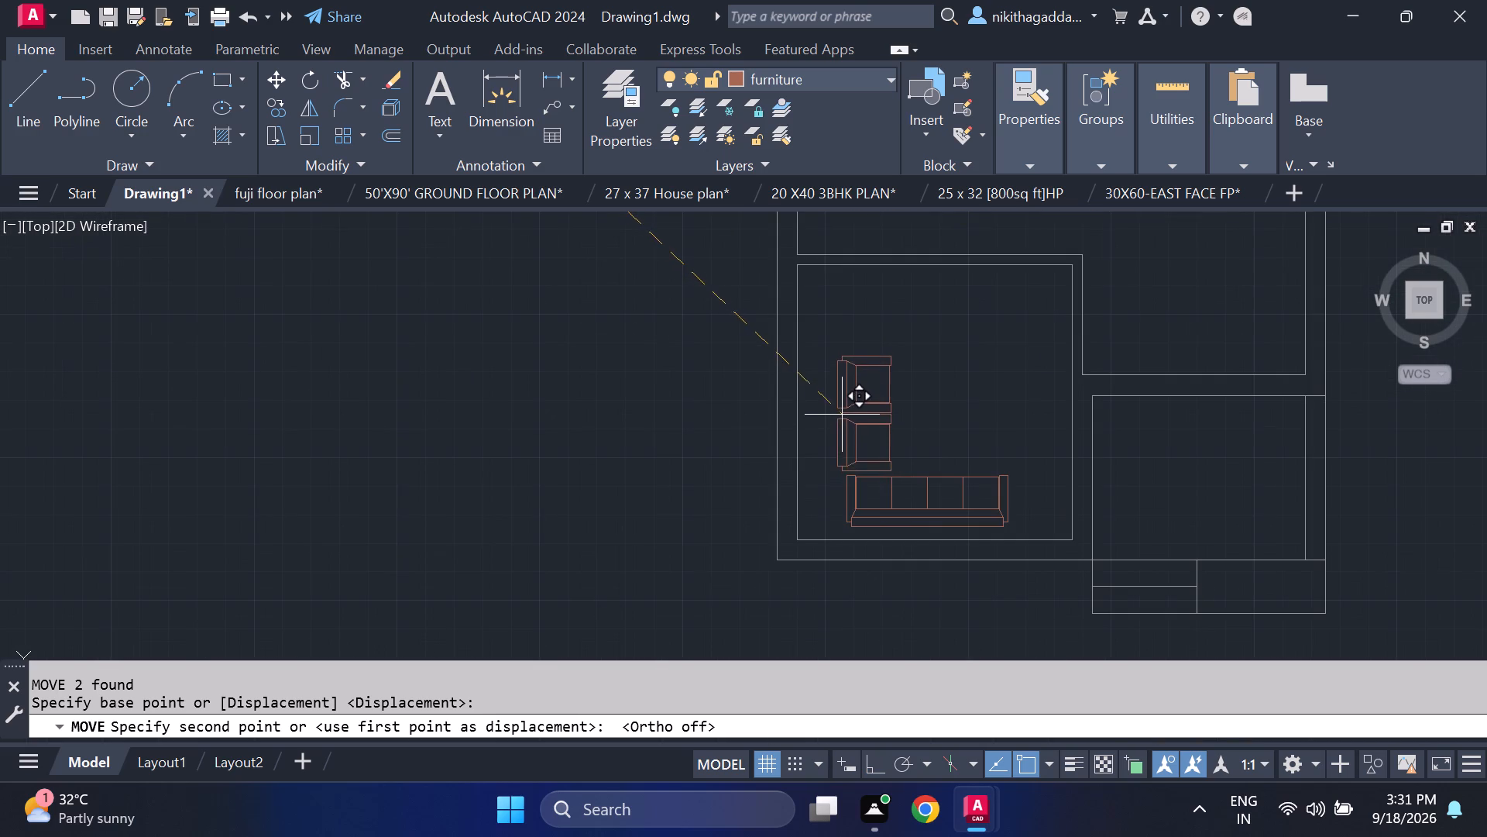
scroll(840, 412, up, 1)
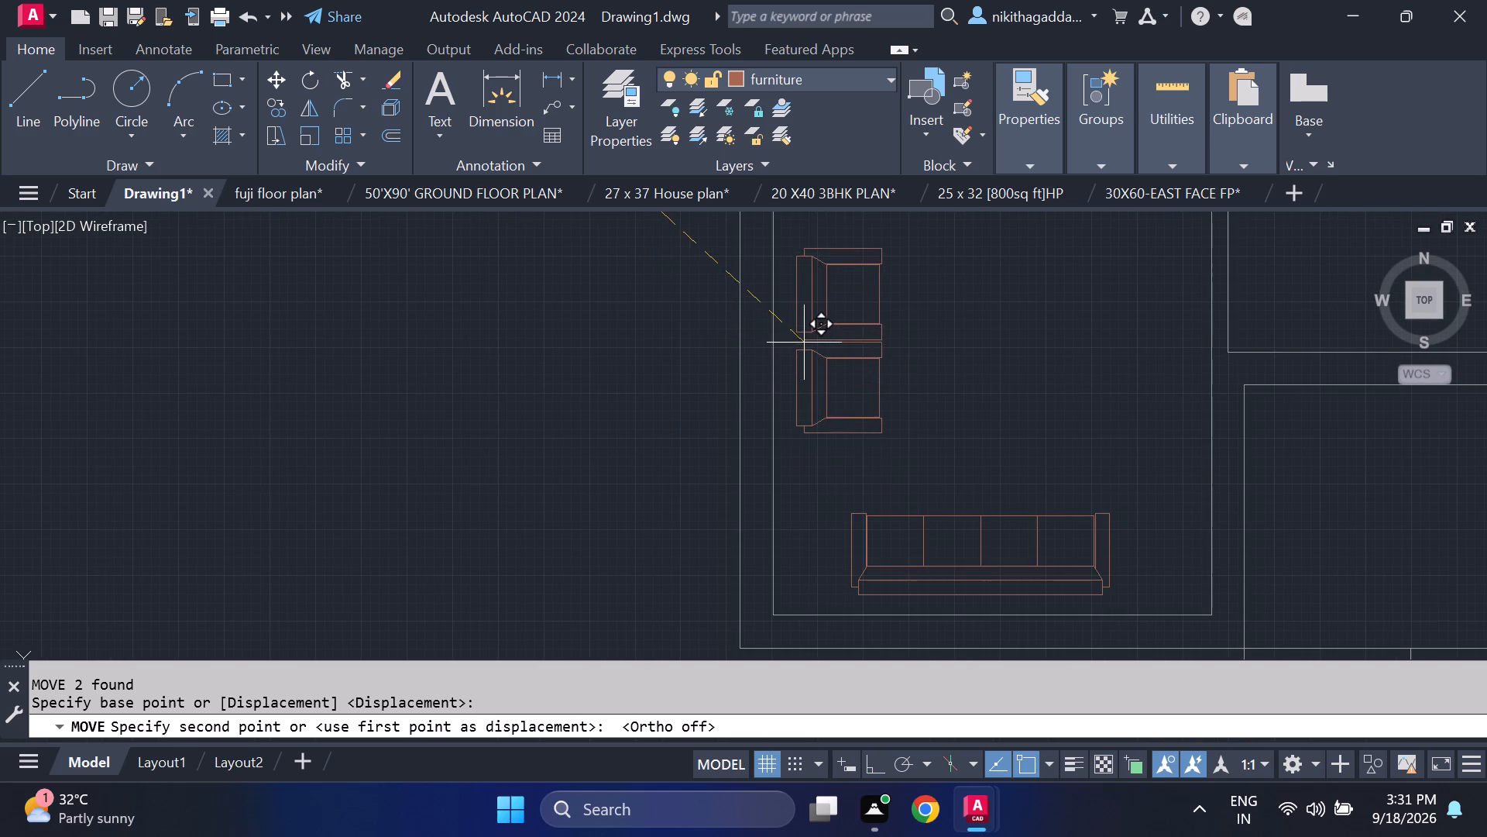
scroll(798, 321, down, 1)
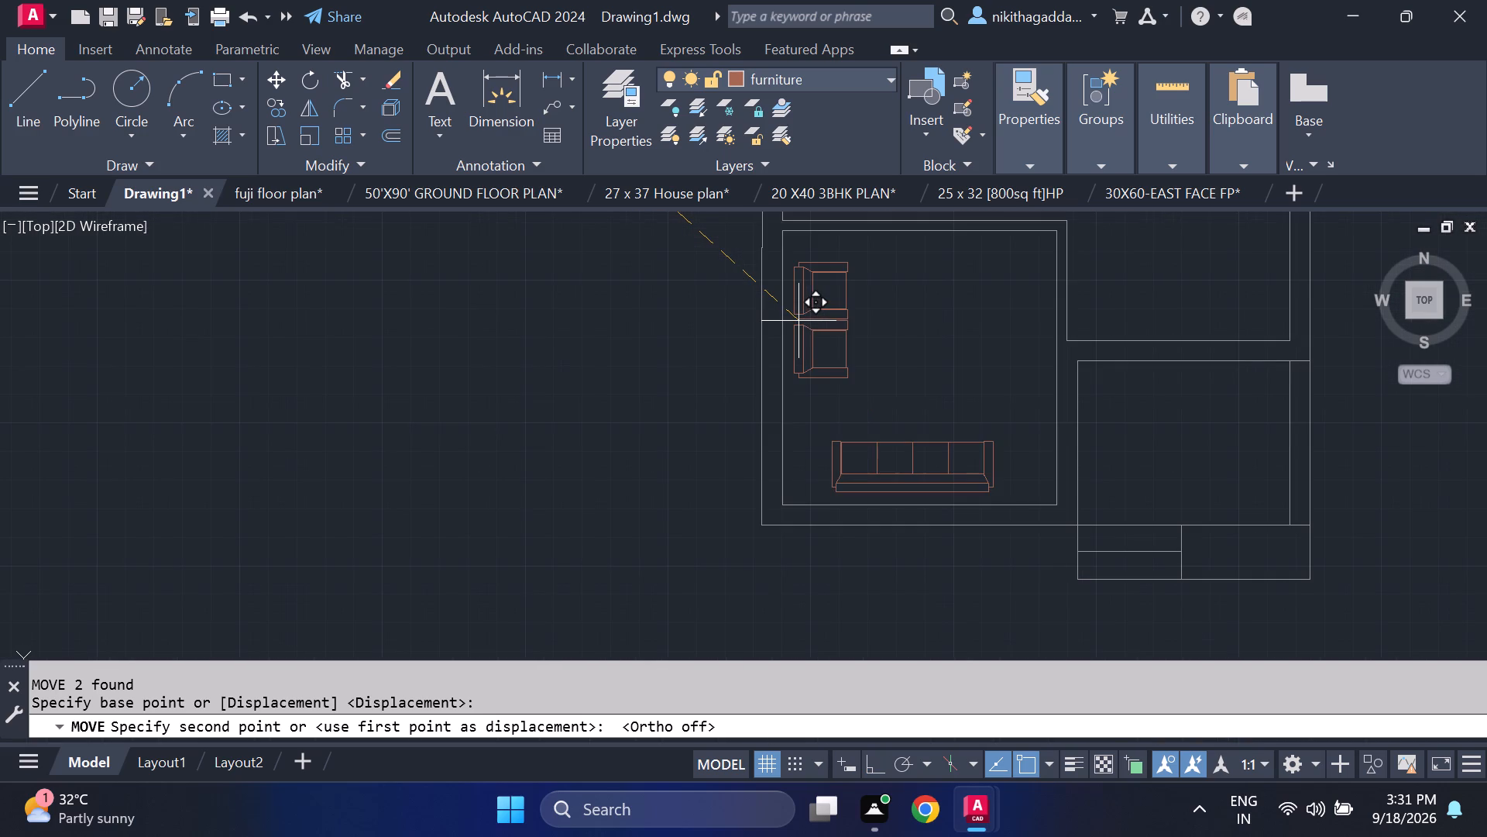
scroll(798, 321, up, 1)
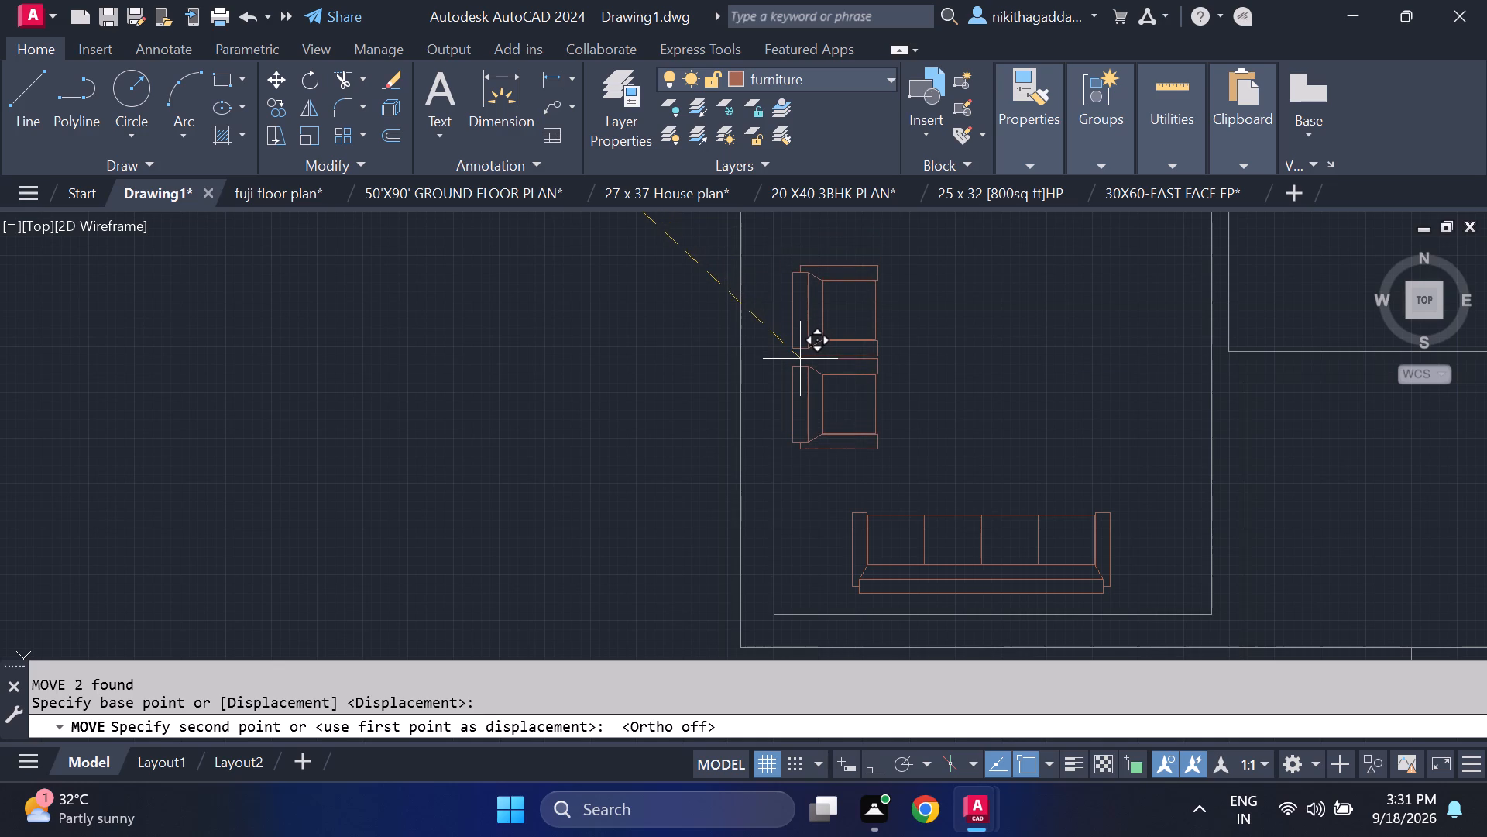
click(802, 340)
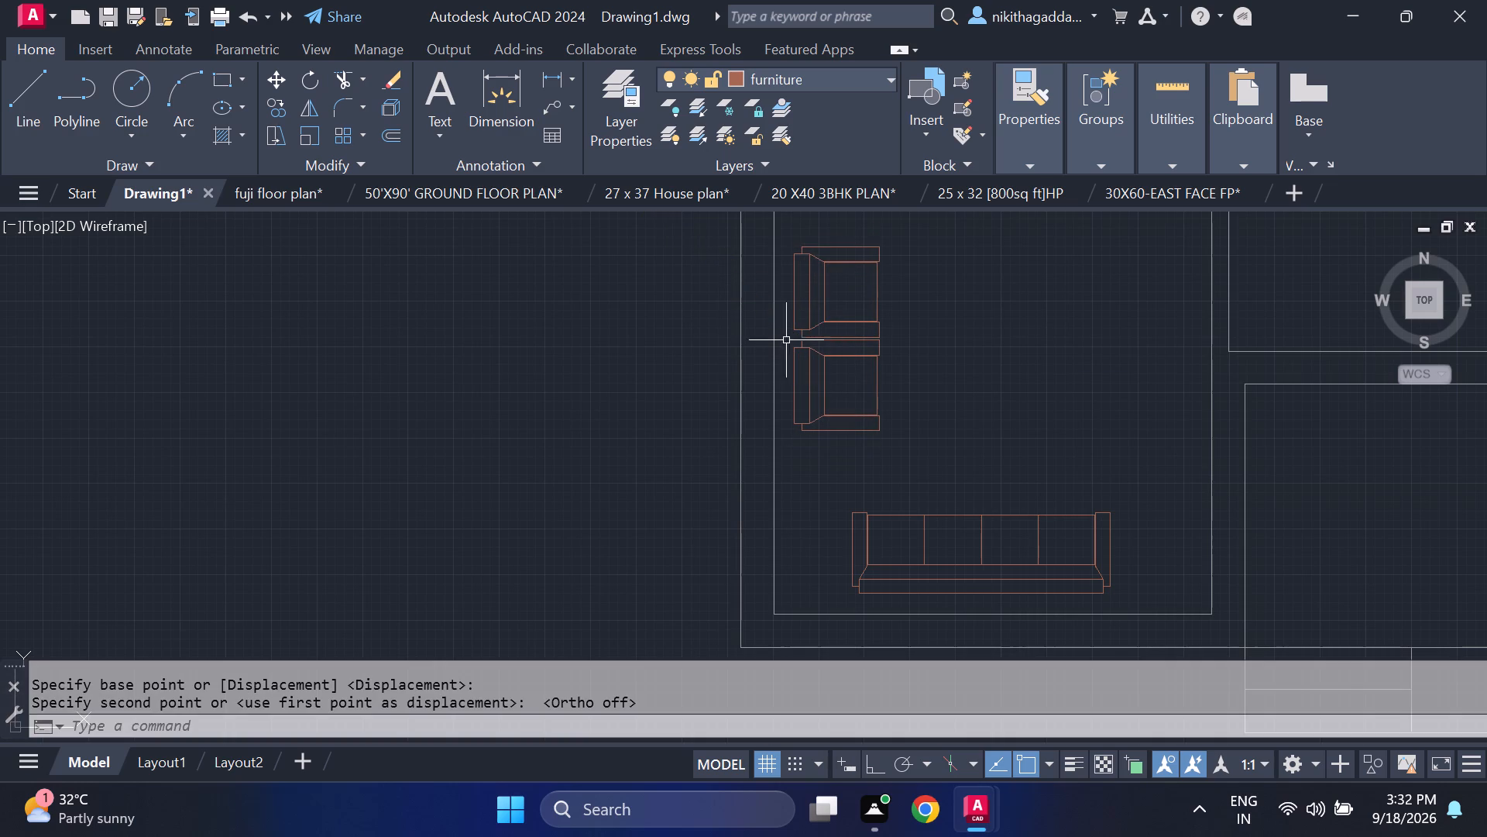
Copy the living room's rectangular coffee table by its southeast corner into the southwest room, east of the armchair pair.
scroll(384, 343, down, 3)
middle_drag(355, 361, 816, 406)
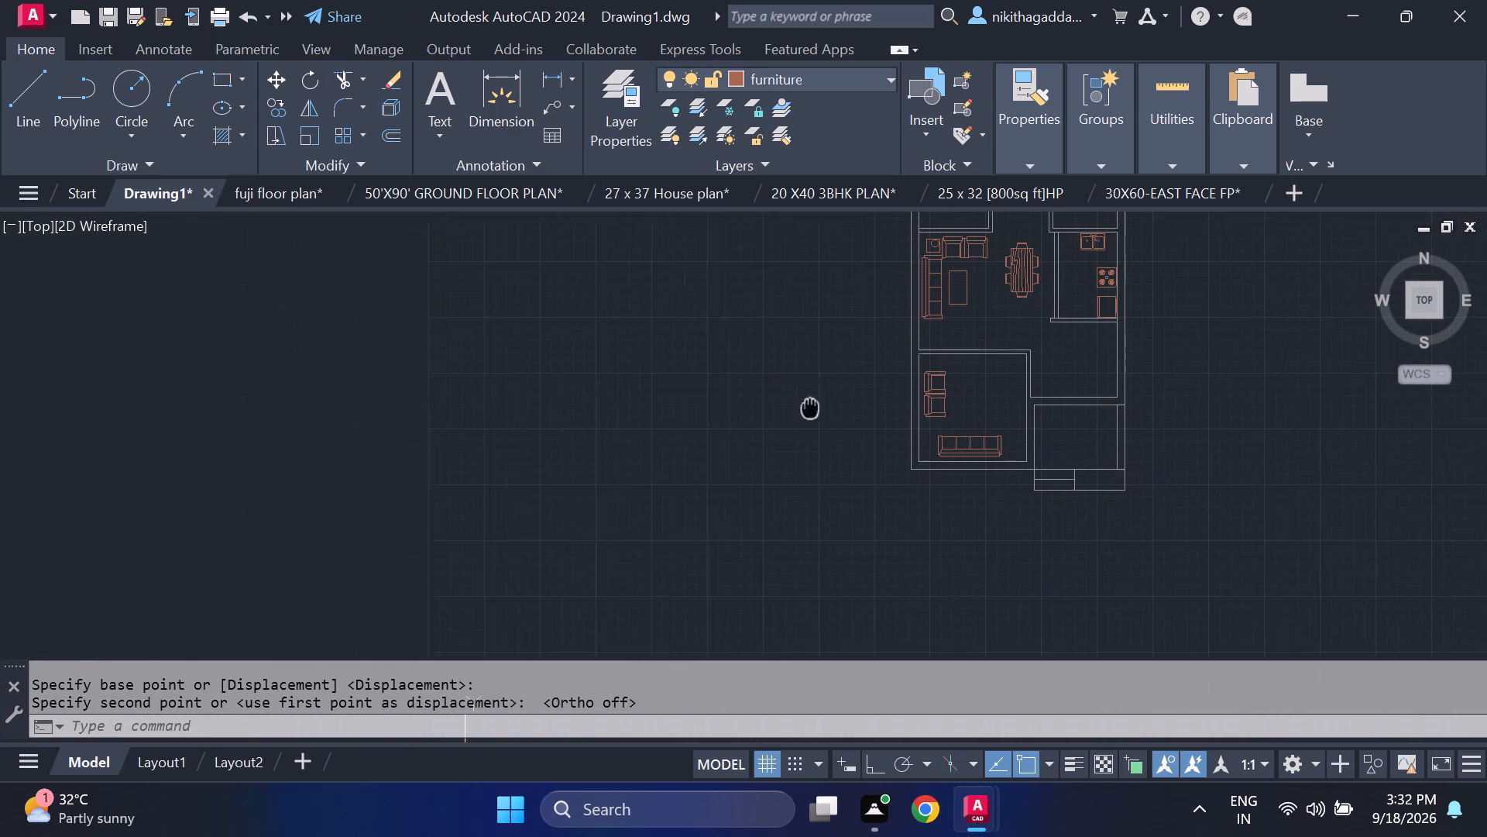
middle_drag(816, 406, 840, 405)
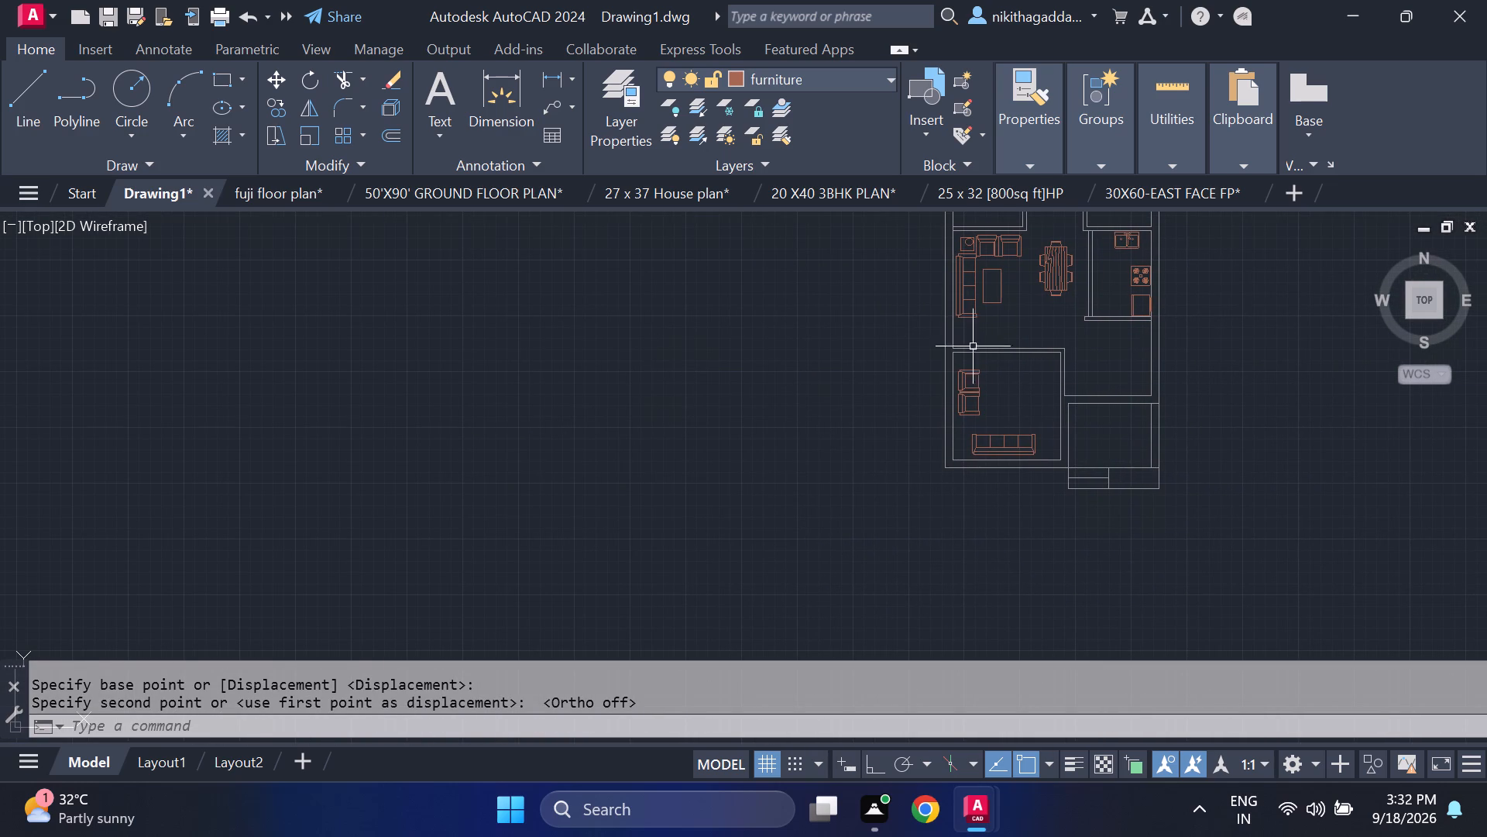
scroll(1008, 304, up, 2)
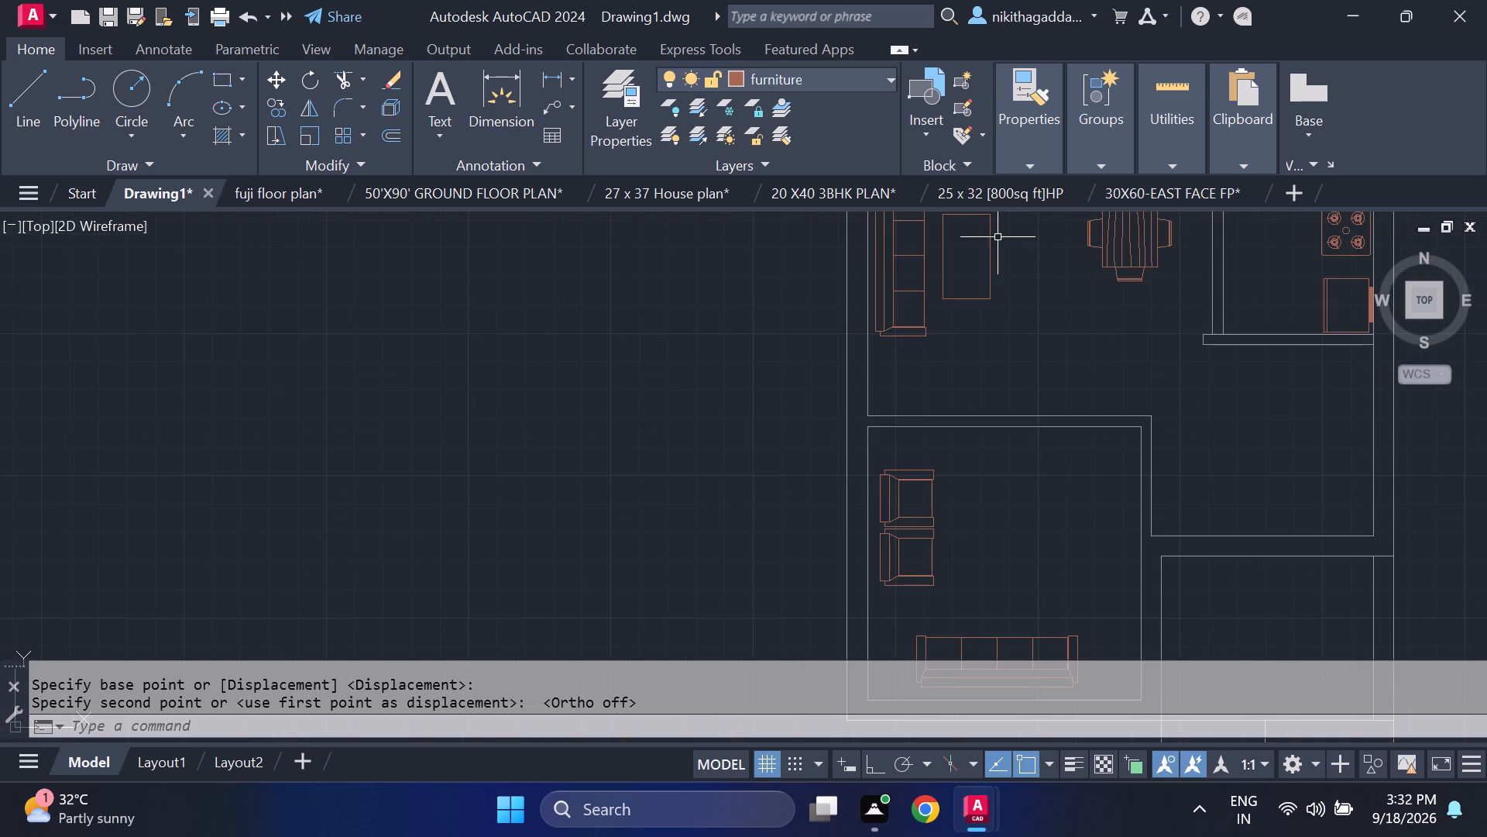
middle_drag(1008, 271, 1014, 340)
click(1015, 271)
click(952, 405)
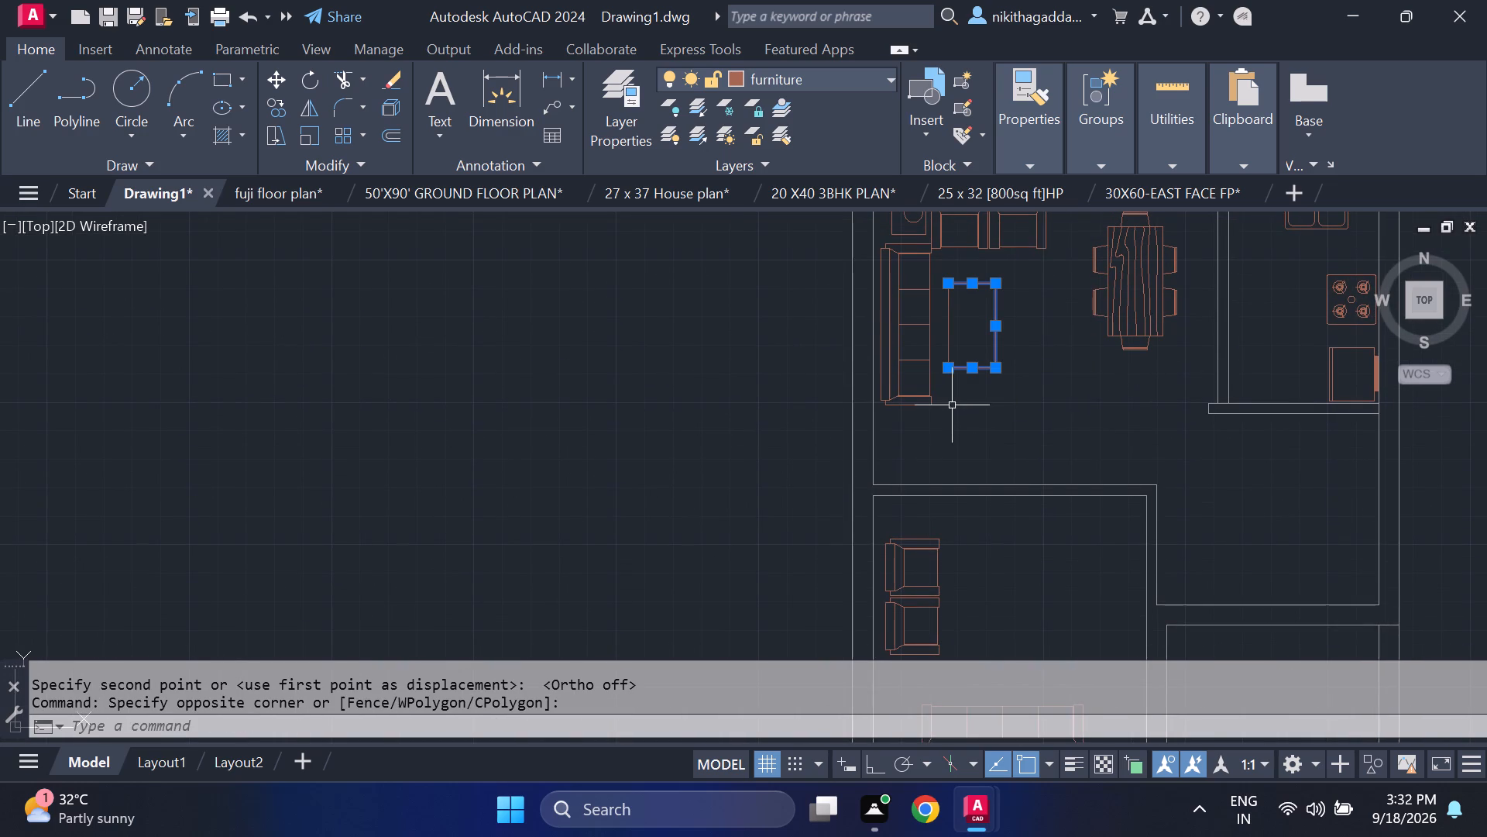
click(976, 312)
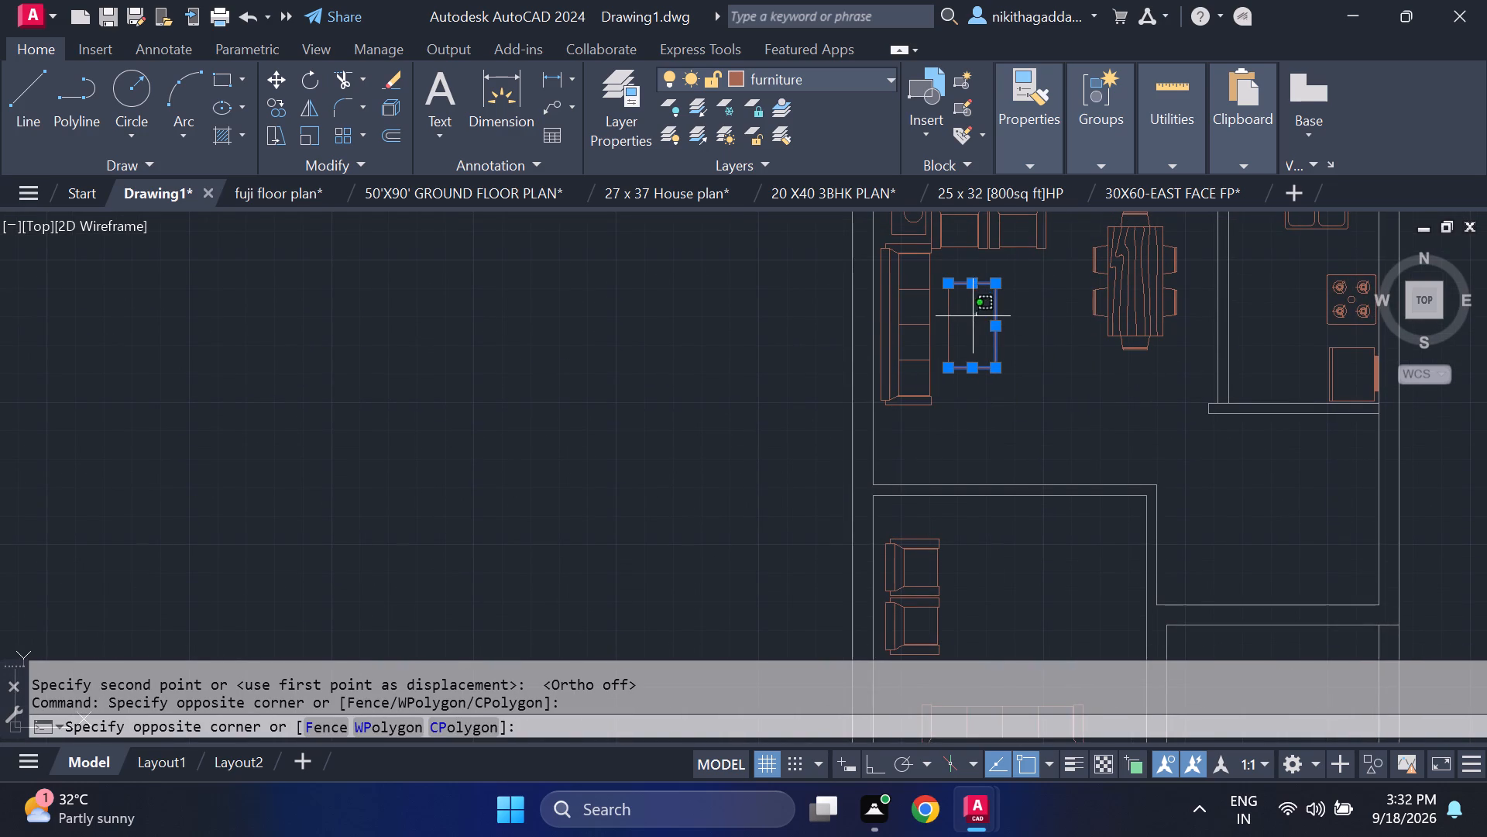
click(943, 357)
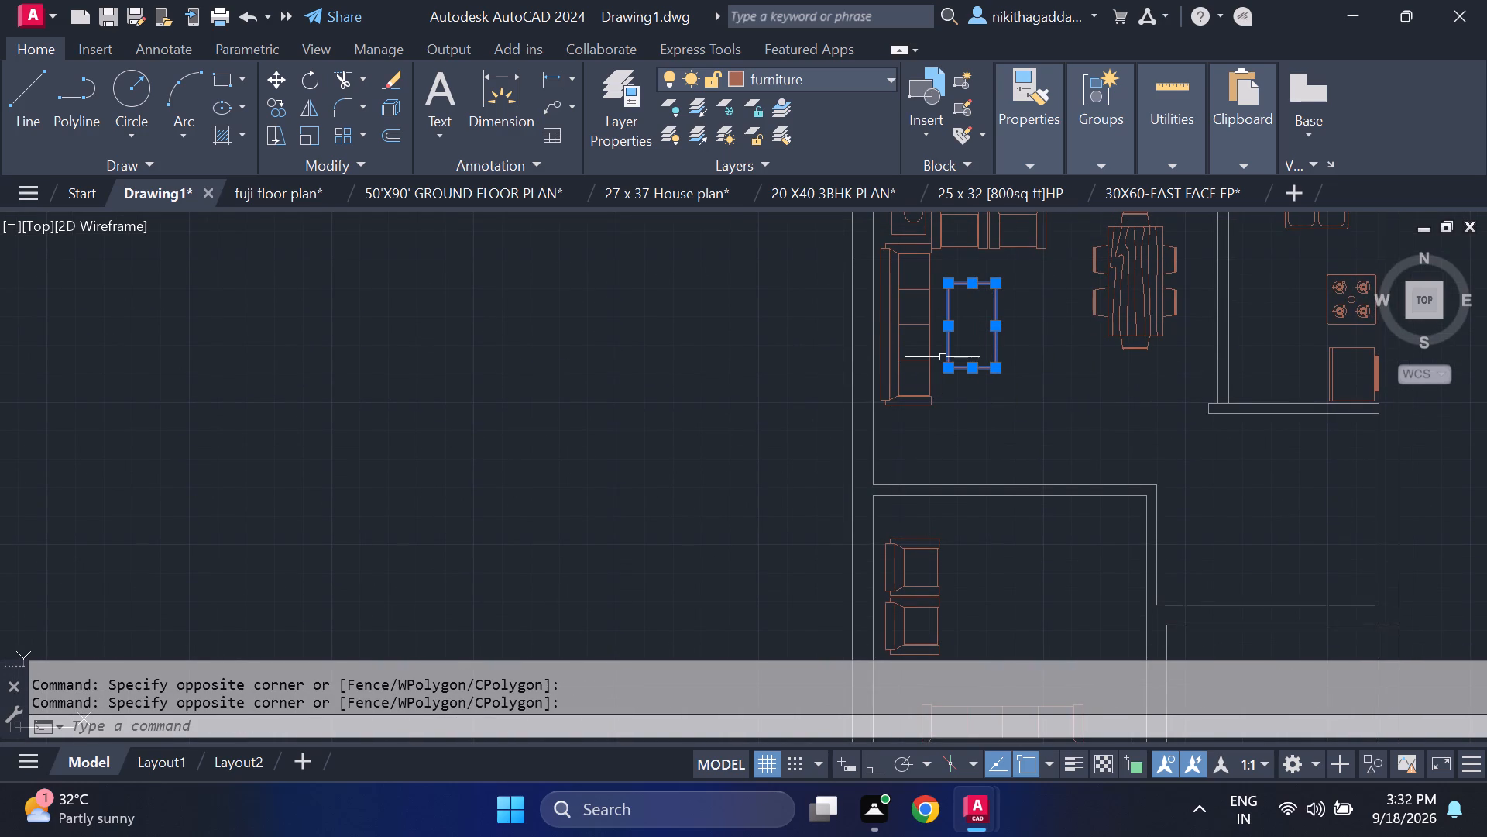
text(co)
key(Return)
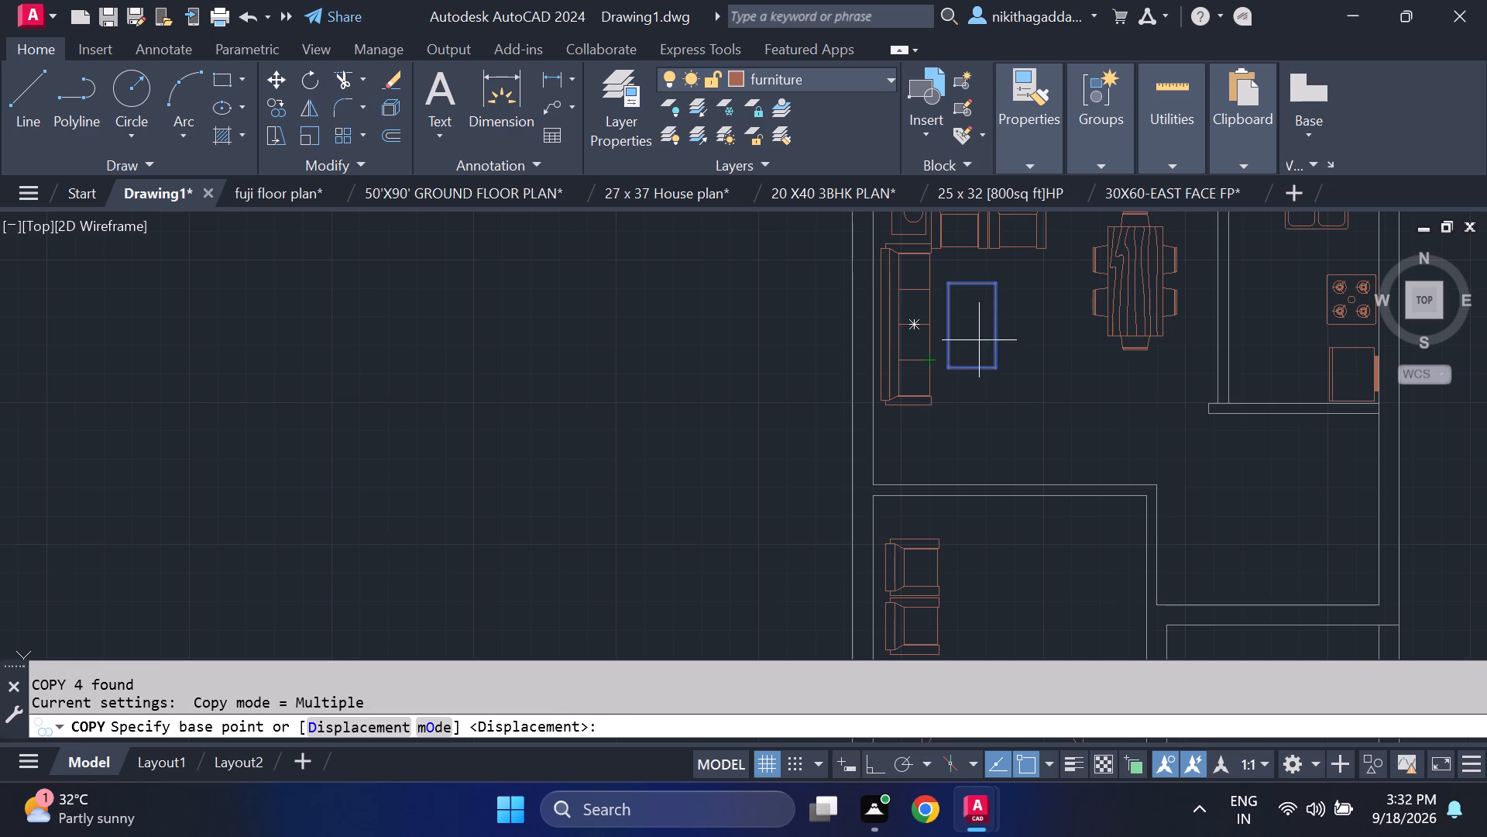
click(994, 367)
scroll(1047, 549, down, 3)
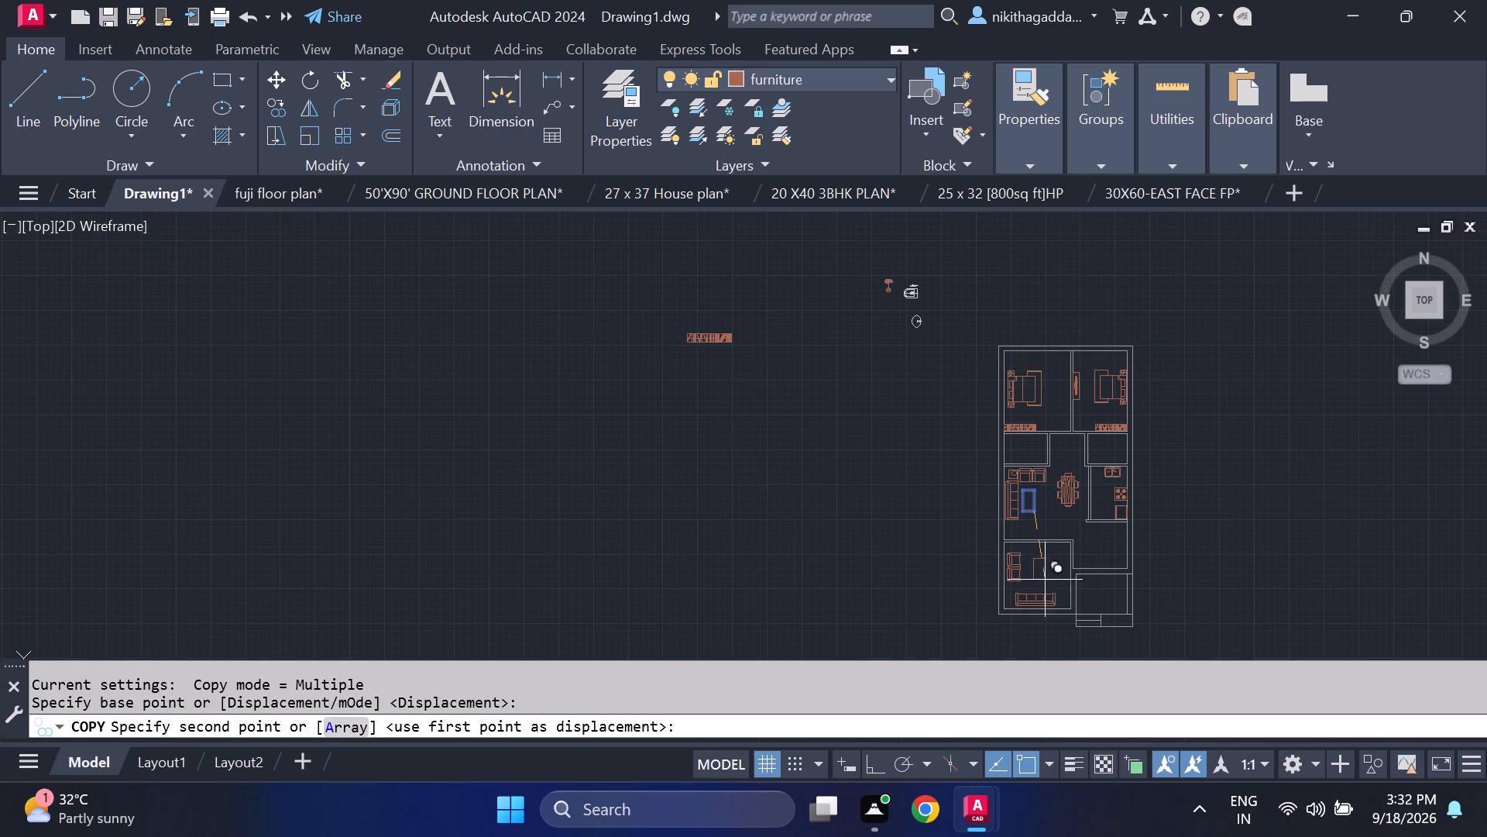
scroll(1053, 584, up, 3)
middle_drag(1036, 567, 1029, 493)
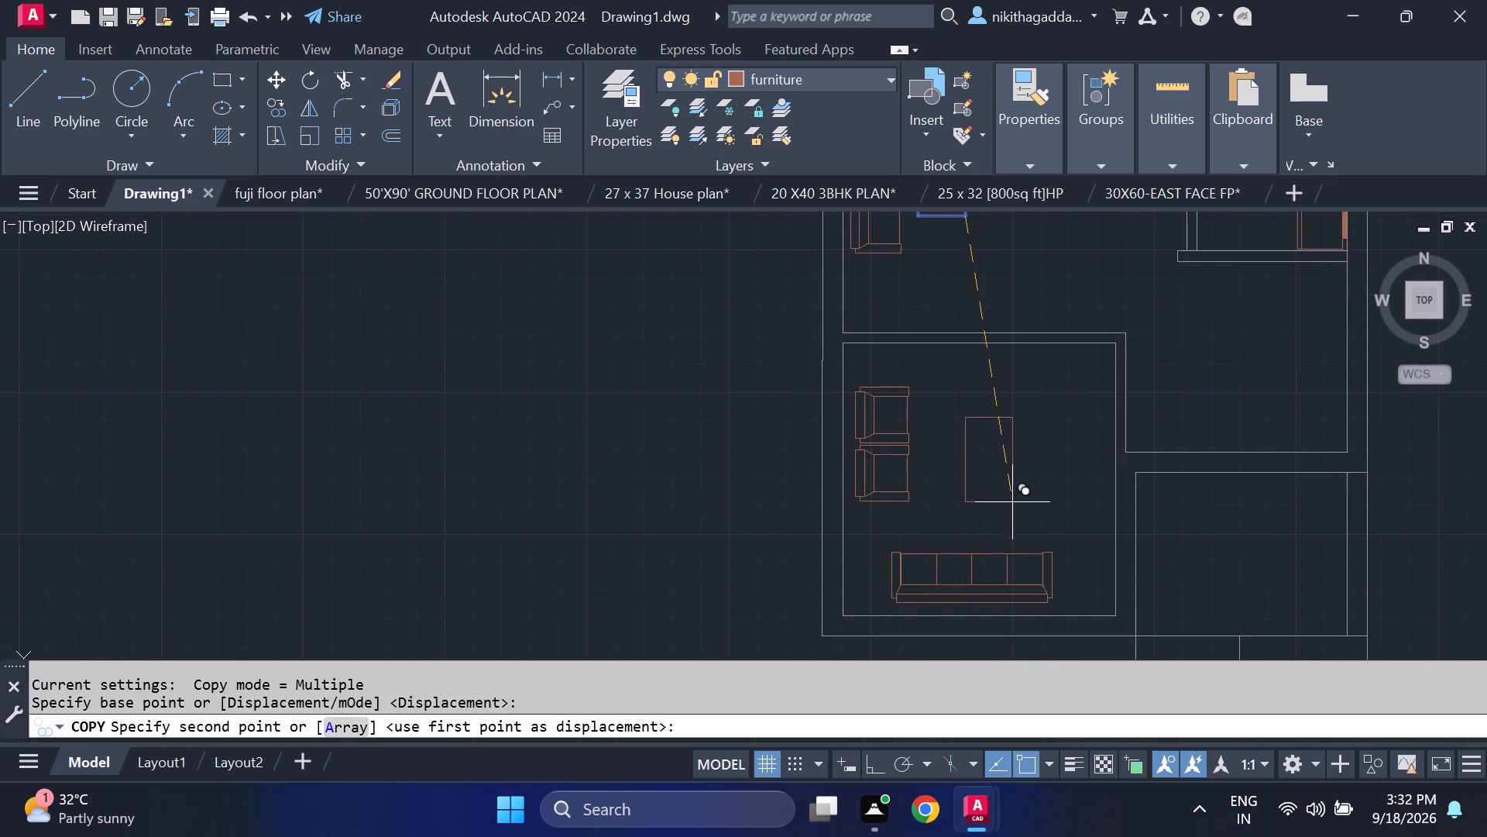
click(996, 494)
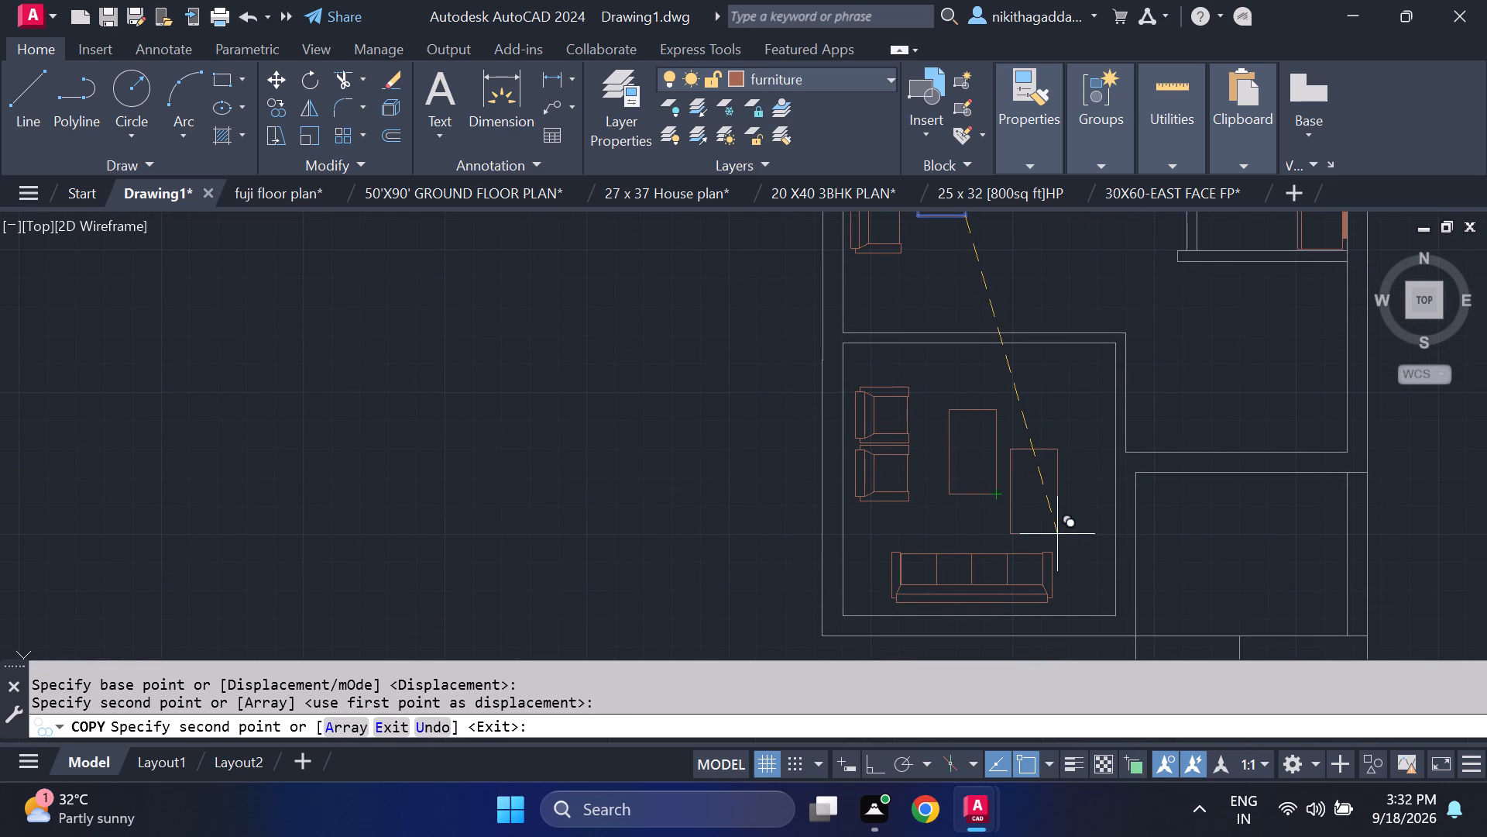
key(Escape)
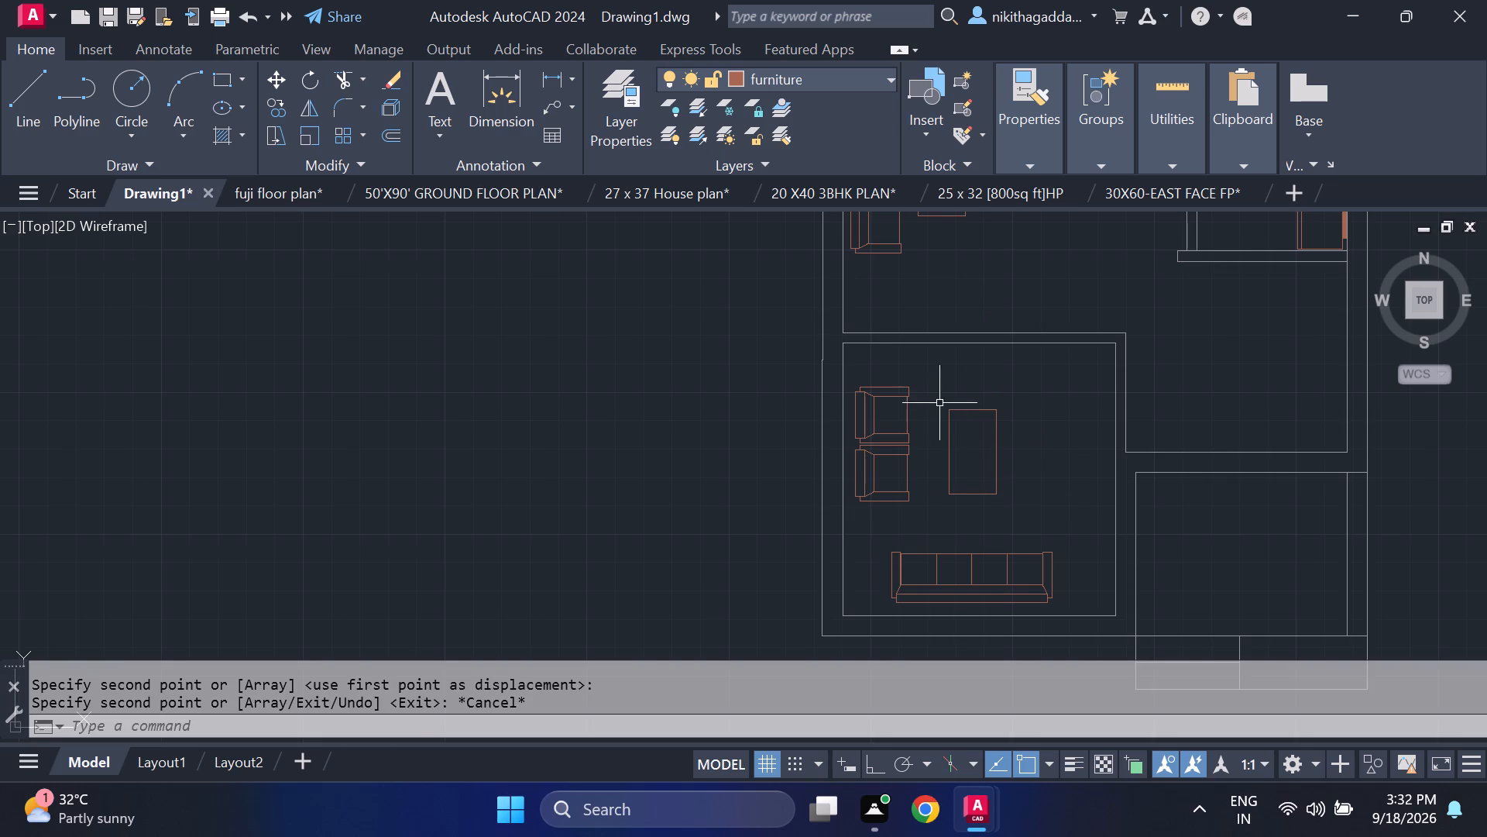
Rotate the copied coffee table 90° counterclockwise about the midpoint of its east side so its long sides run east-west.
click(1009, 384)
click(929, 513)
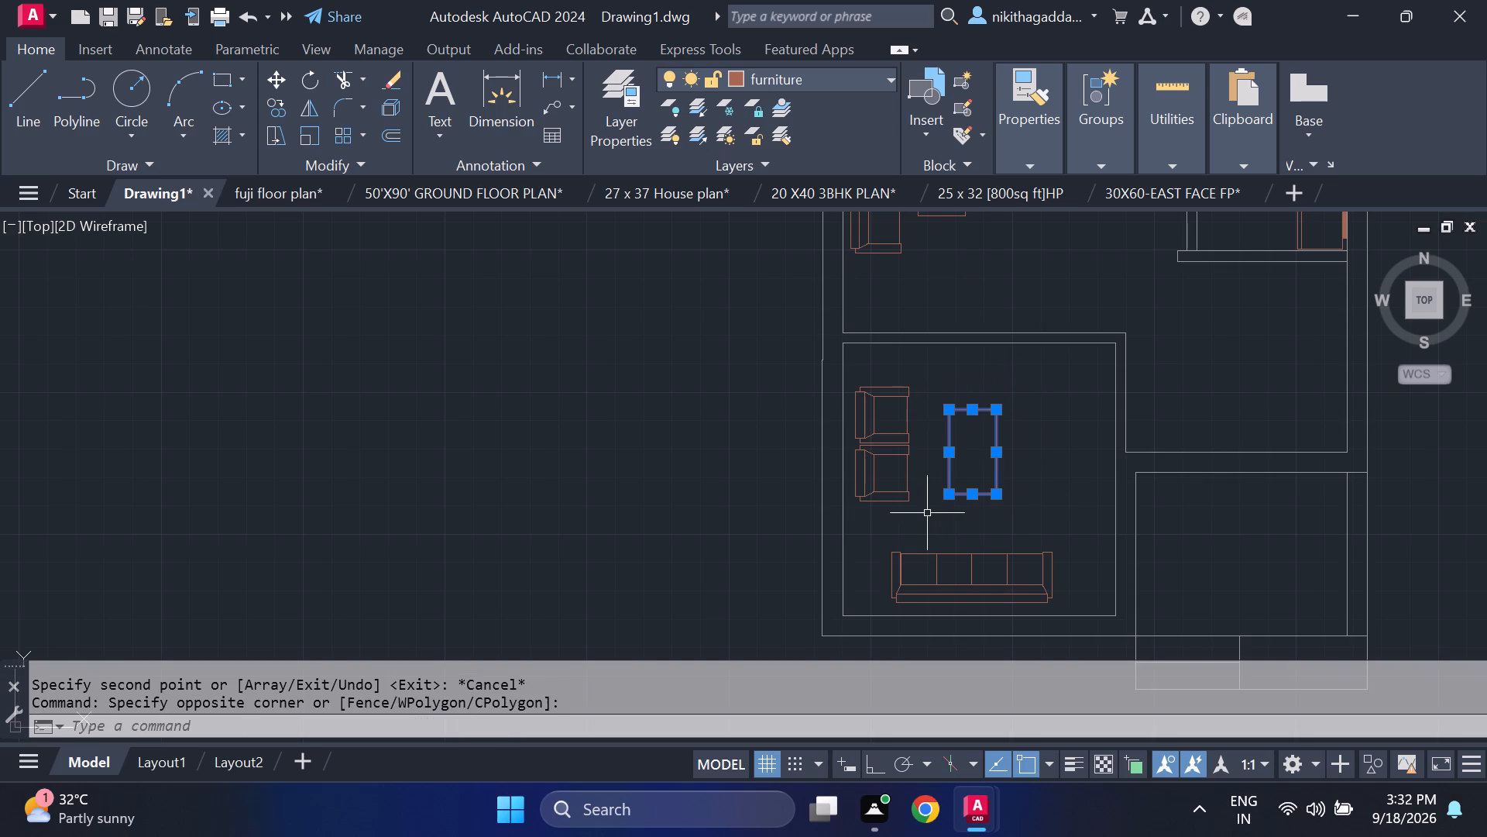
text(ro)
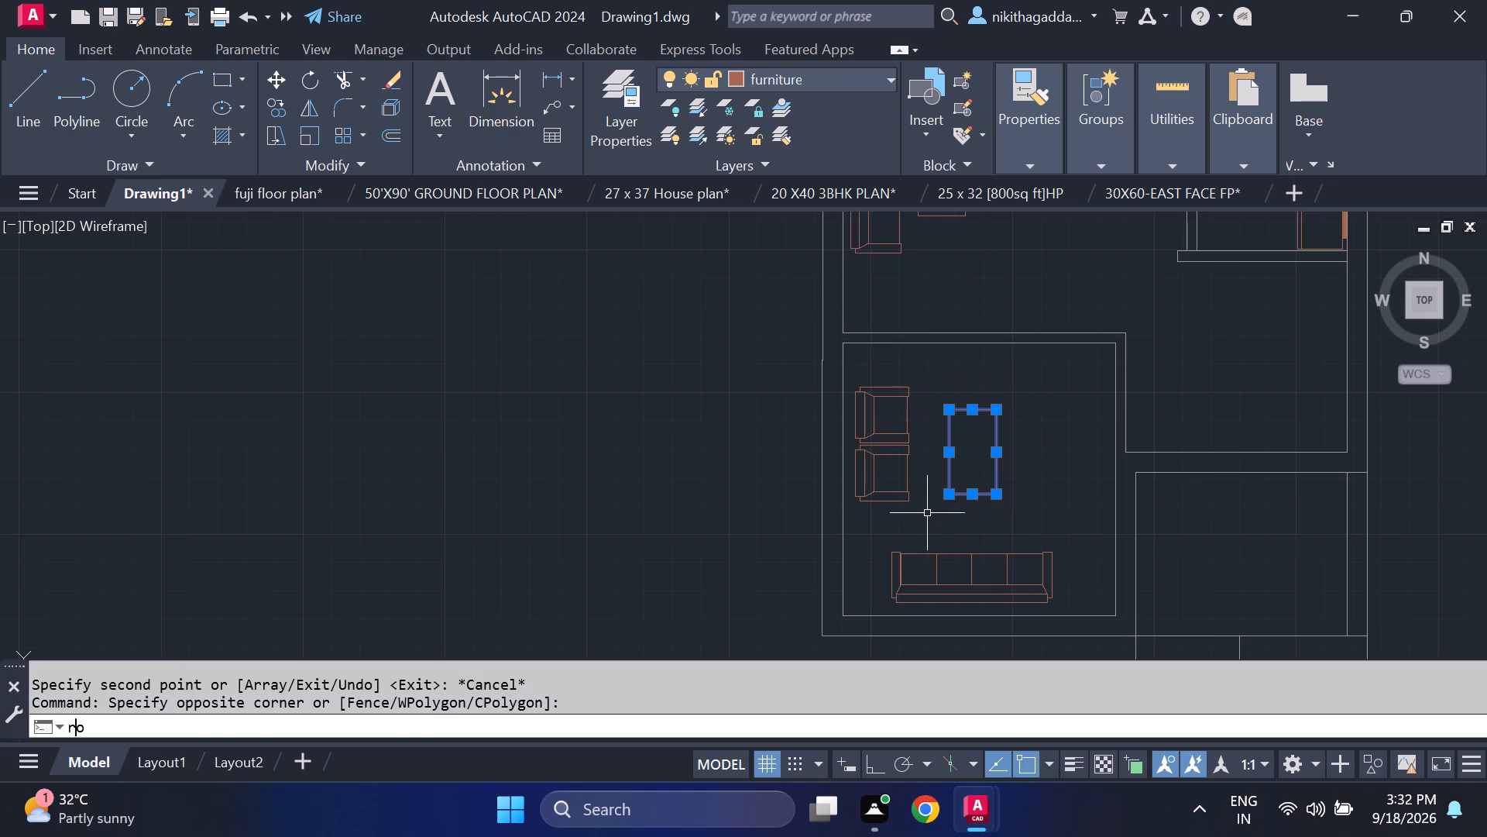
key(Return)
click(997, 446)
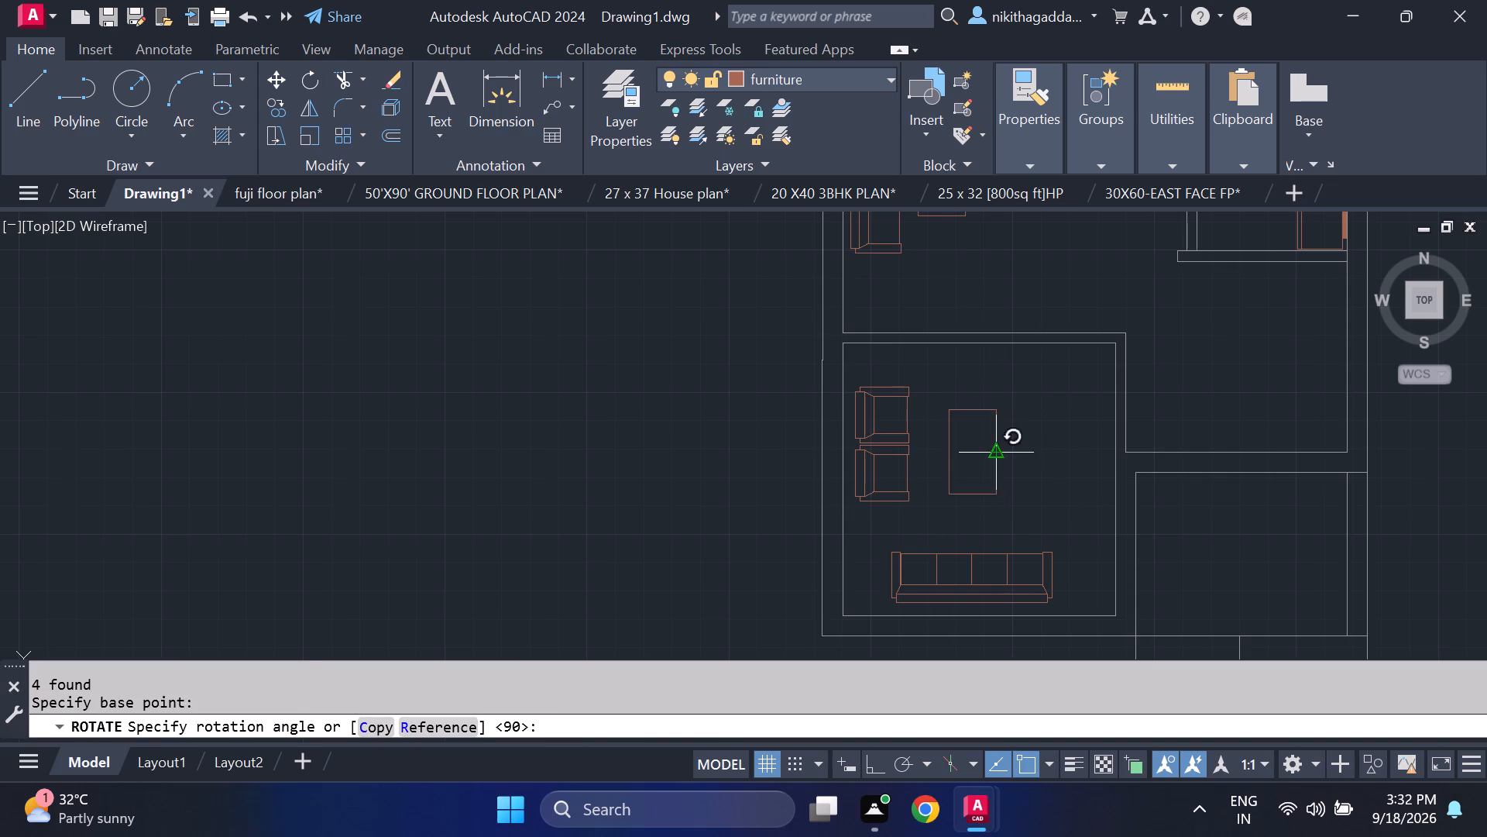
click(994, 387)
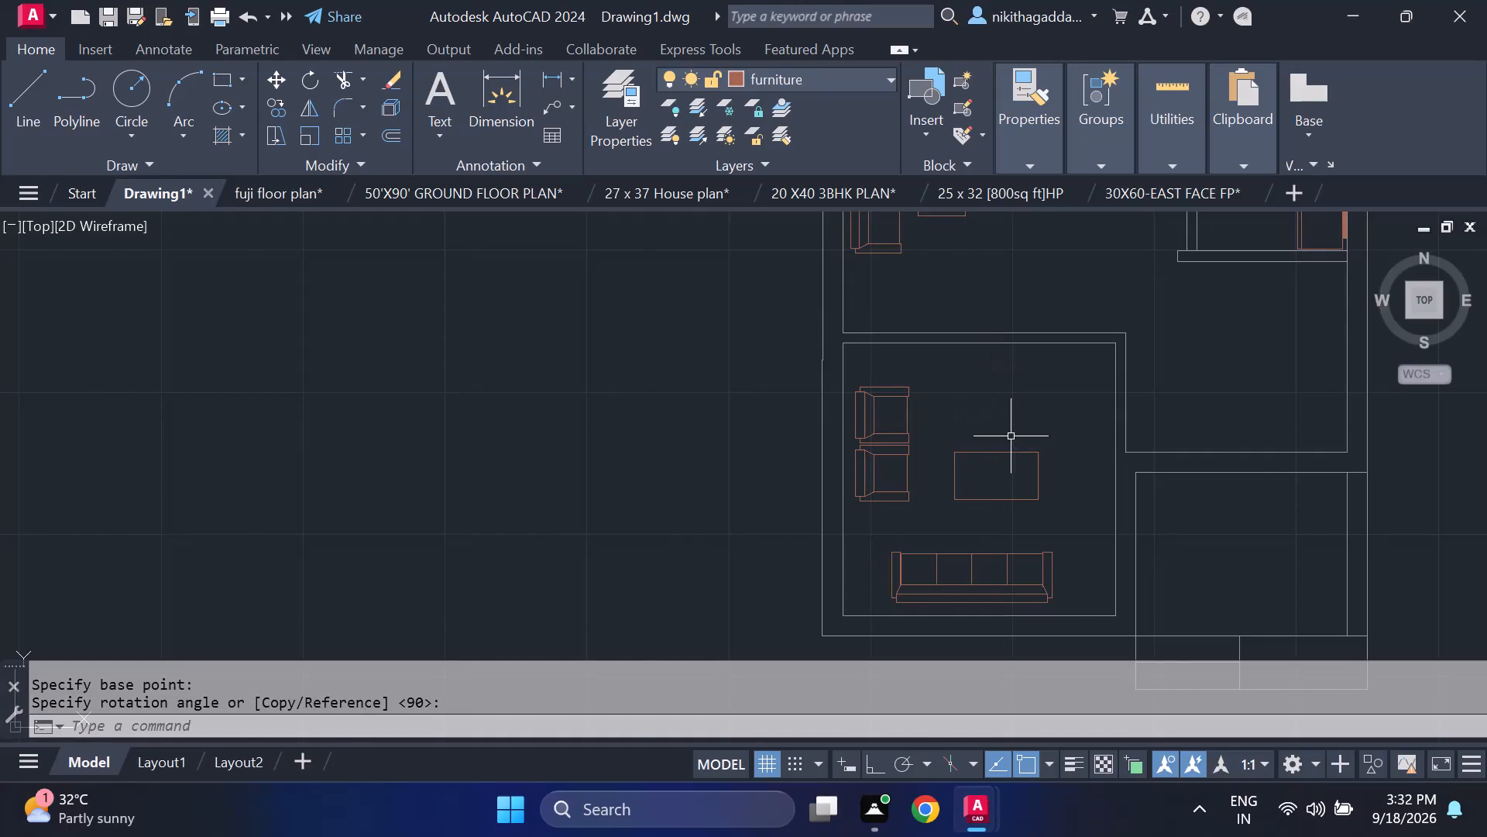
Scale the southwest room's coffee table down to roughly half size about its centre.
click(1037, 431)
click(926, 511)
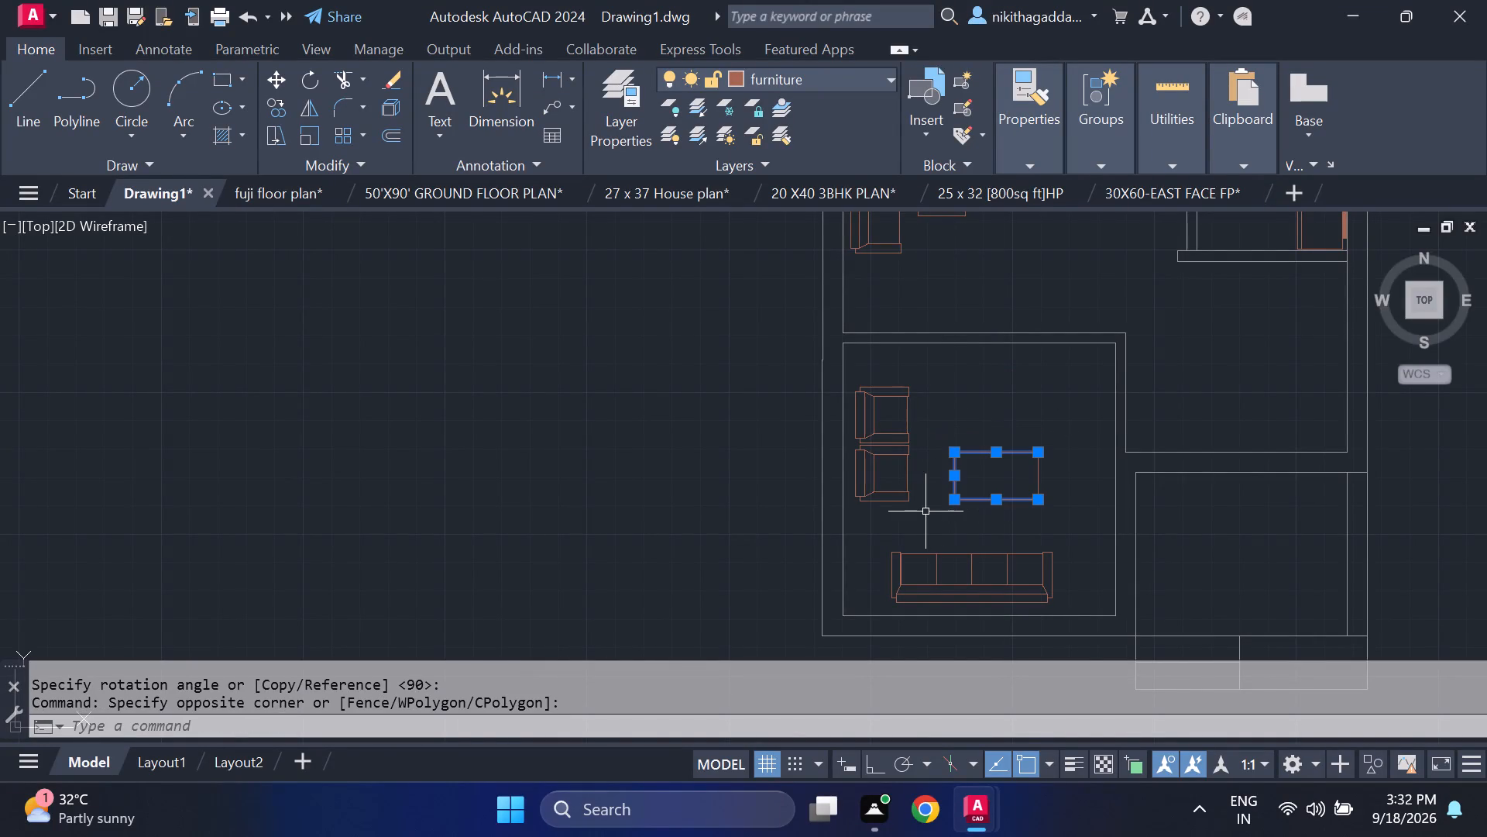
scroll(1068, 487, up, 1)
click(1046, 425)
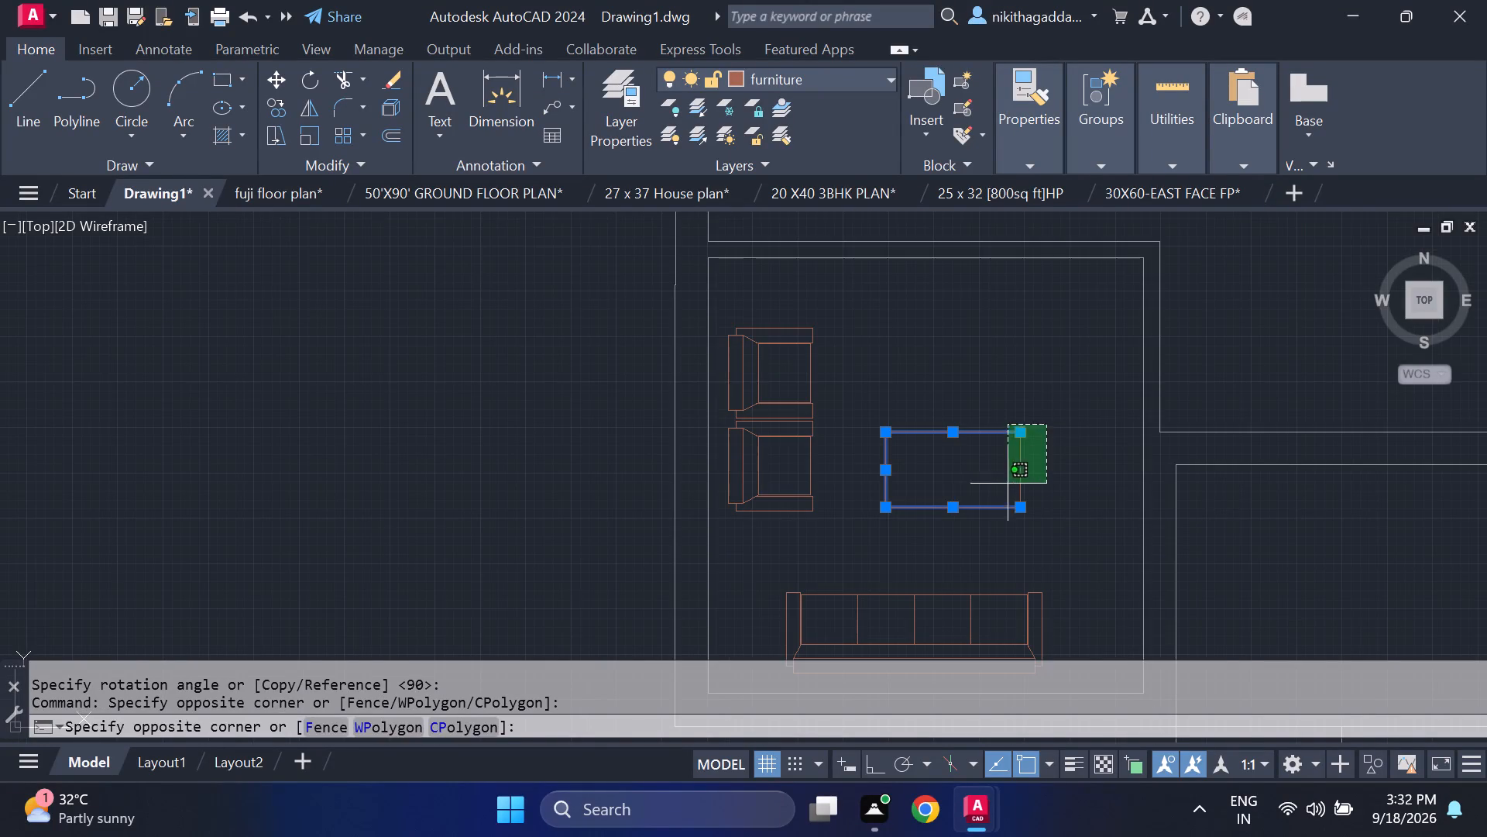
click(998, 495)
text(scale)
key(Return)
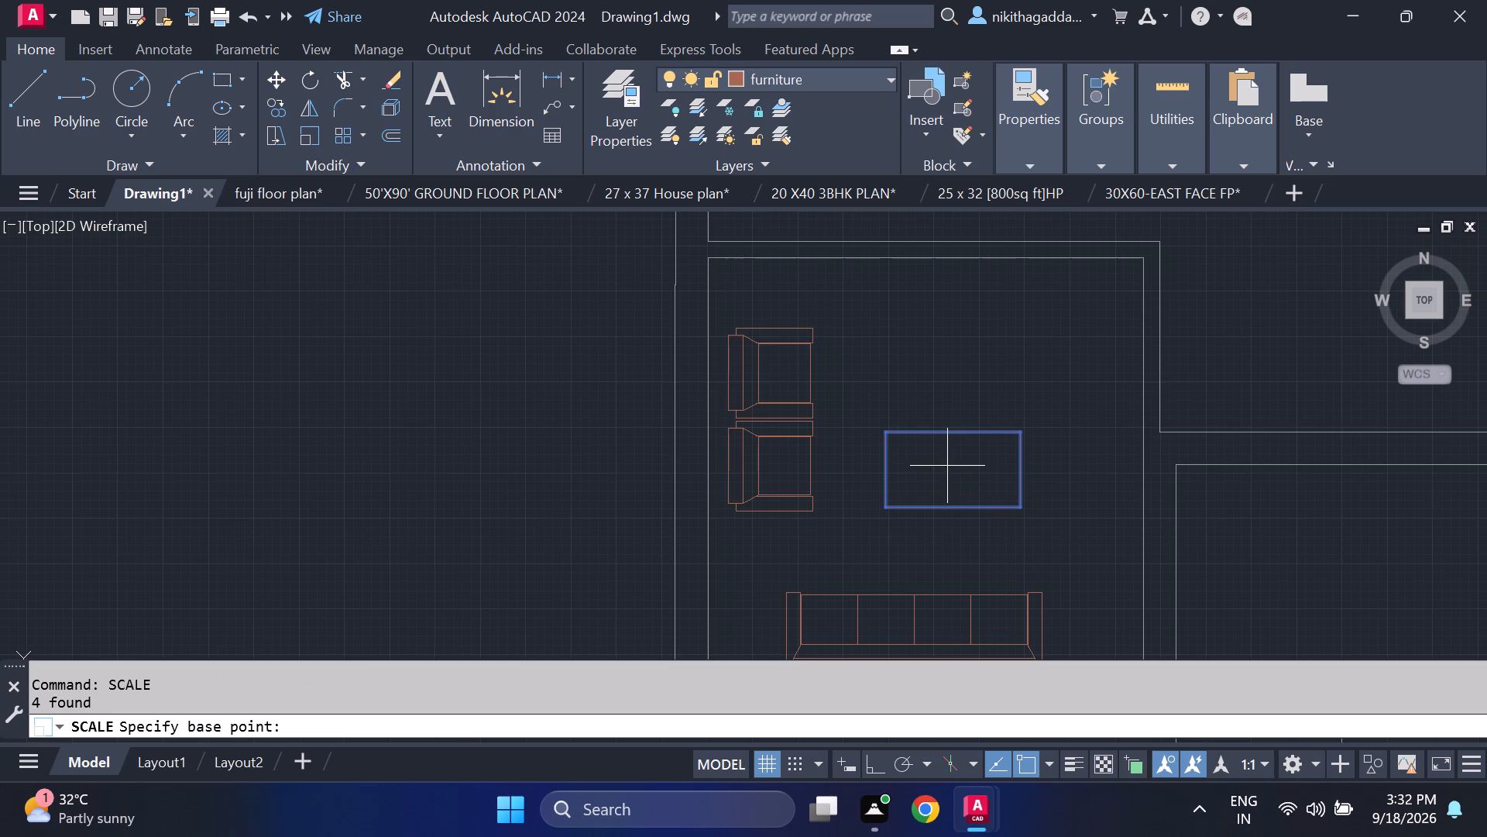
click(947, 466)
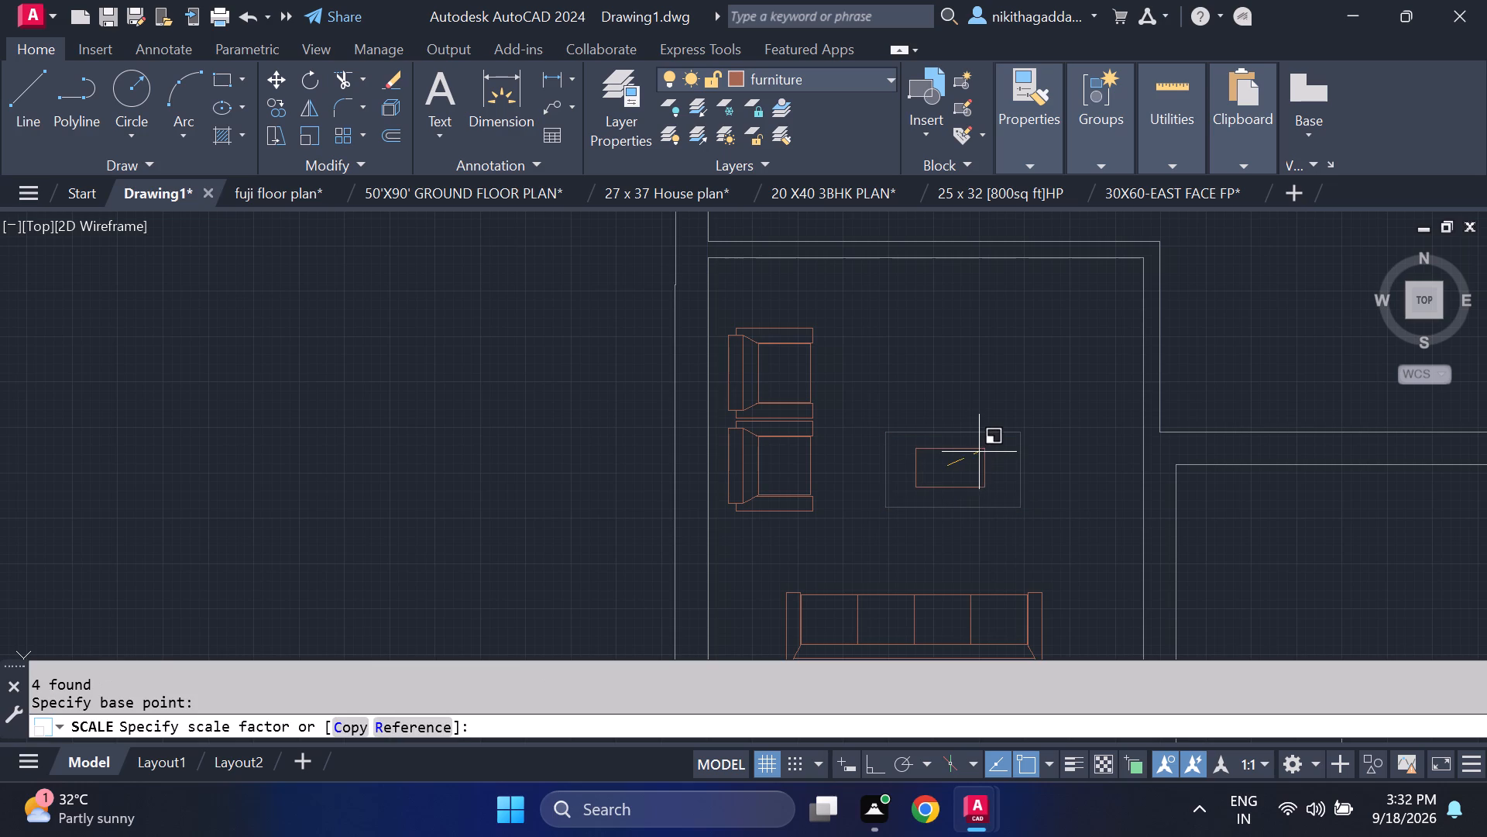
click(981, 452)
Move the reduced coffee table slightly southwest, closer to the armchairs and the four-seat sofa.
click(1015, 420)
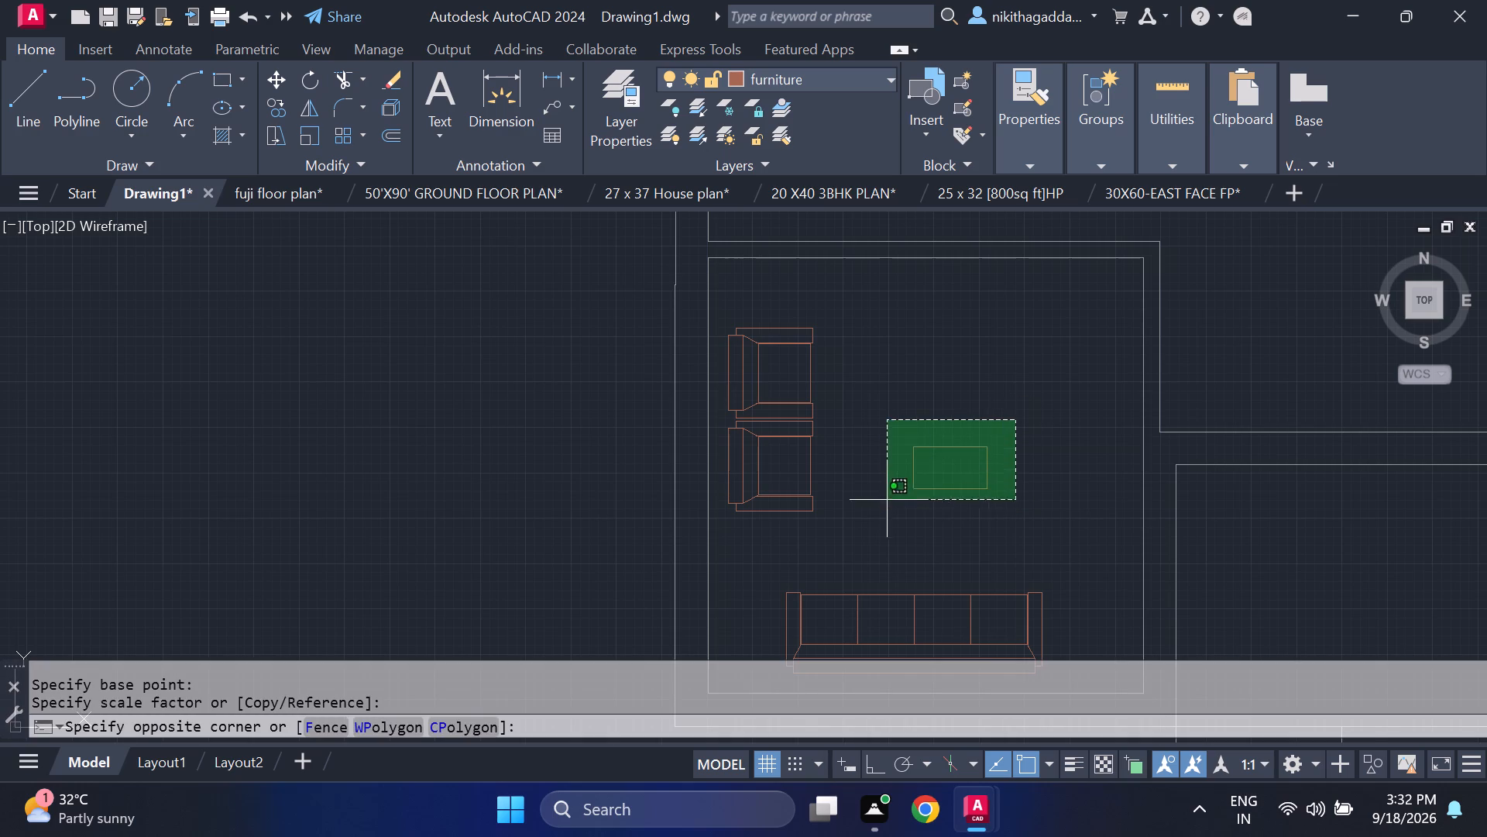
click(865, 518)
key(m)
key(Return)
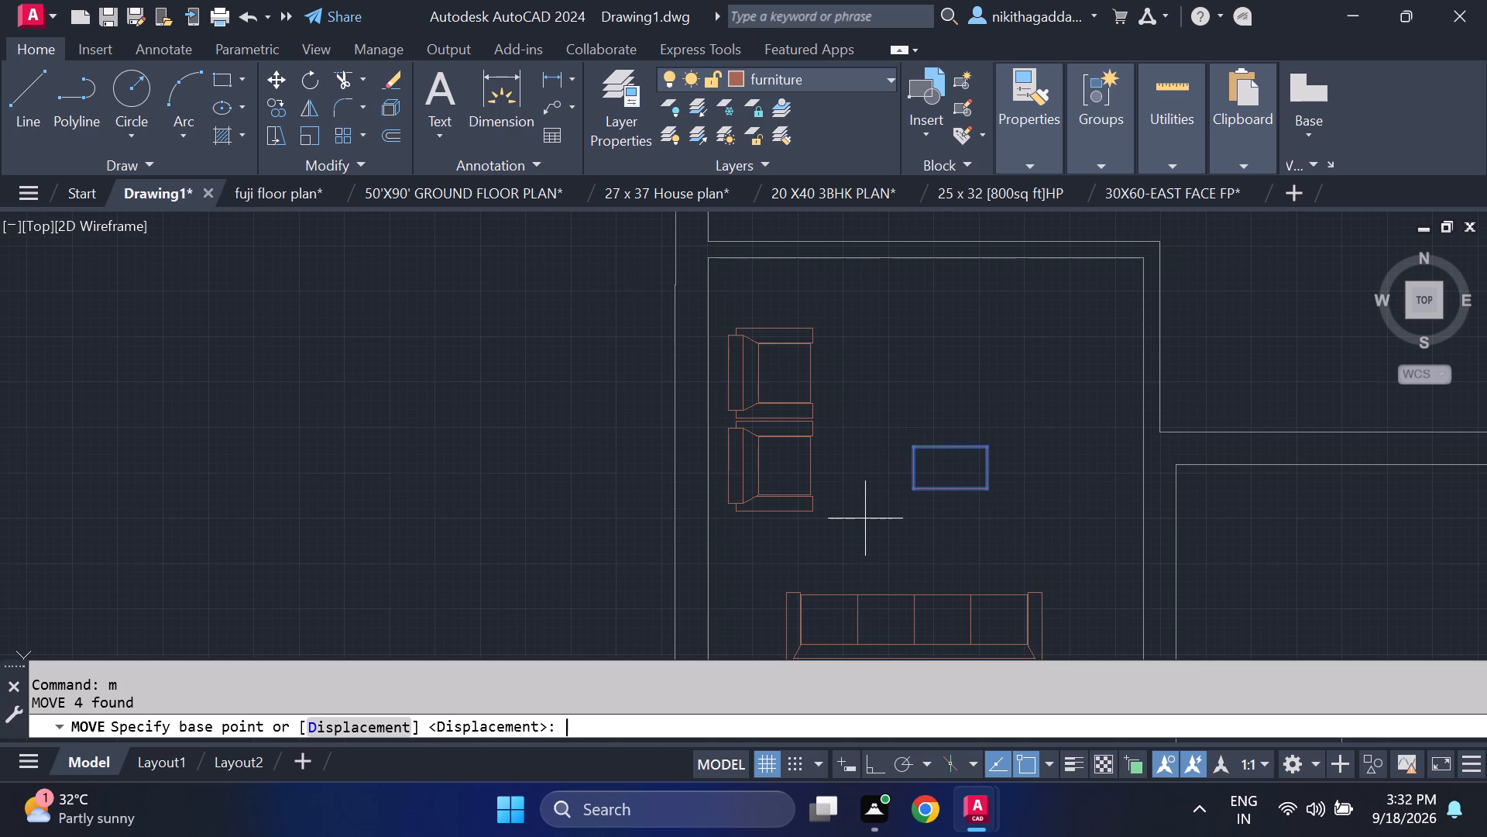
click(946, 467)
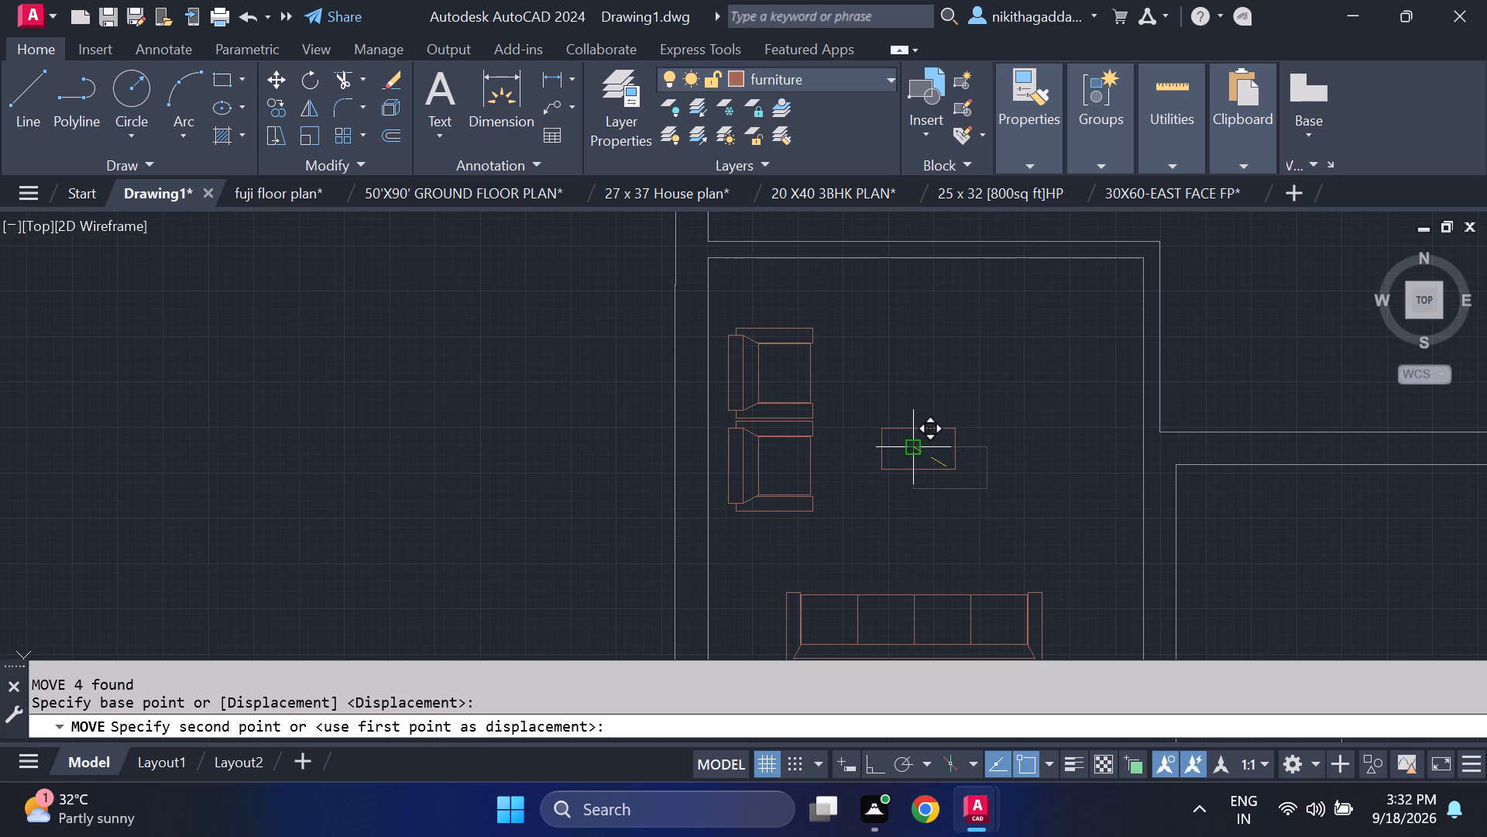
click(900, 506)
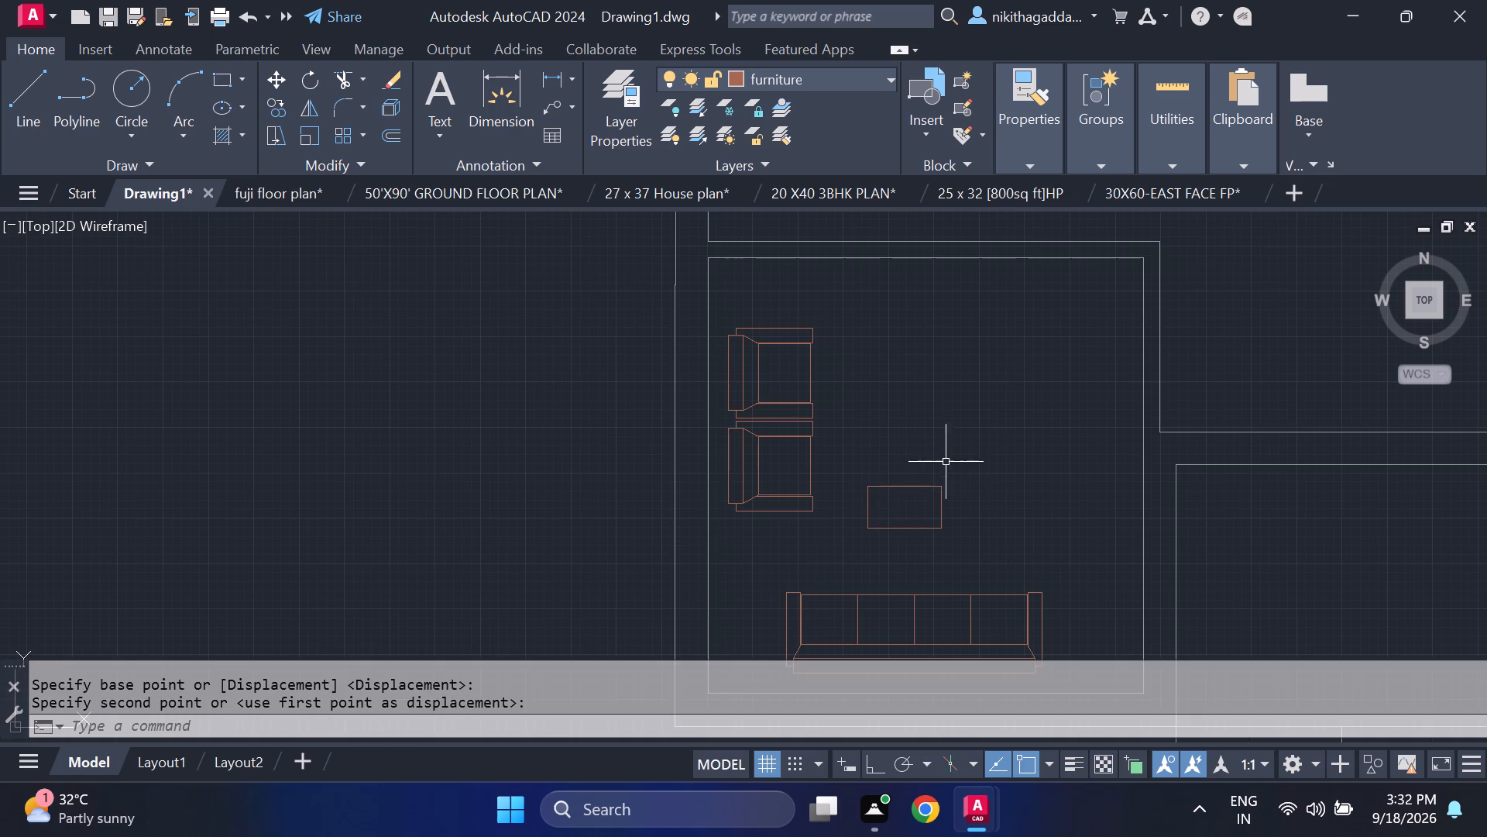
Move the southwest room's pair of armchairs by its southeast corner a short distance south, closer to the four-seat sofa.
scroll(954, 457, down, 1)
scroll(848, 503, up, 1)
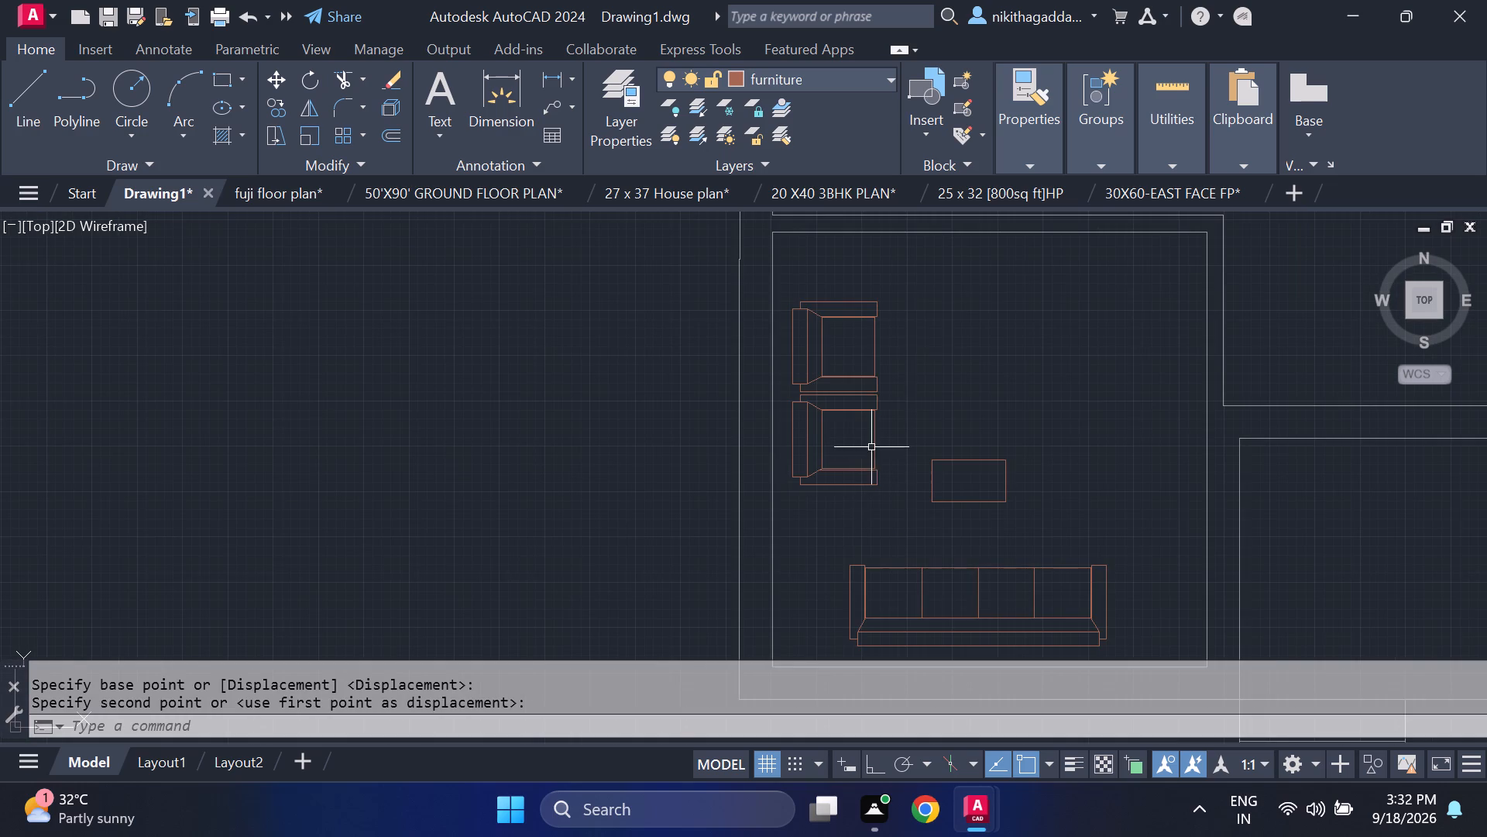
drag(929, 308, 919, 315)
click(813, 509)
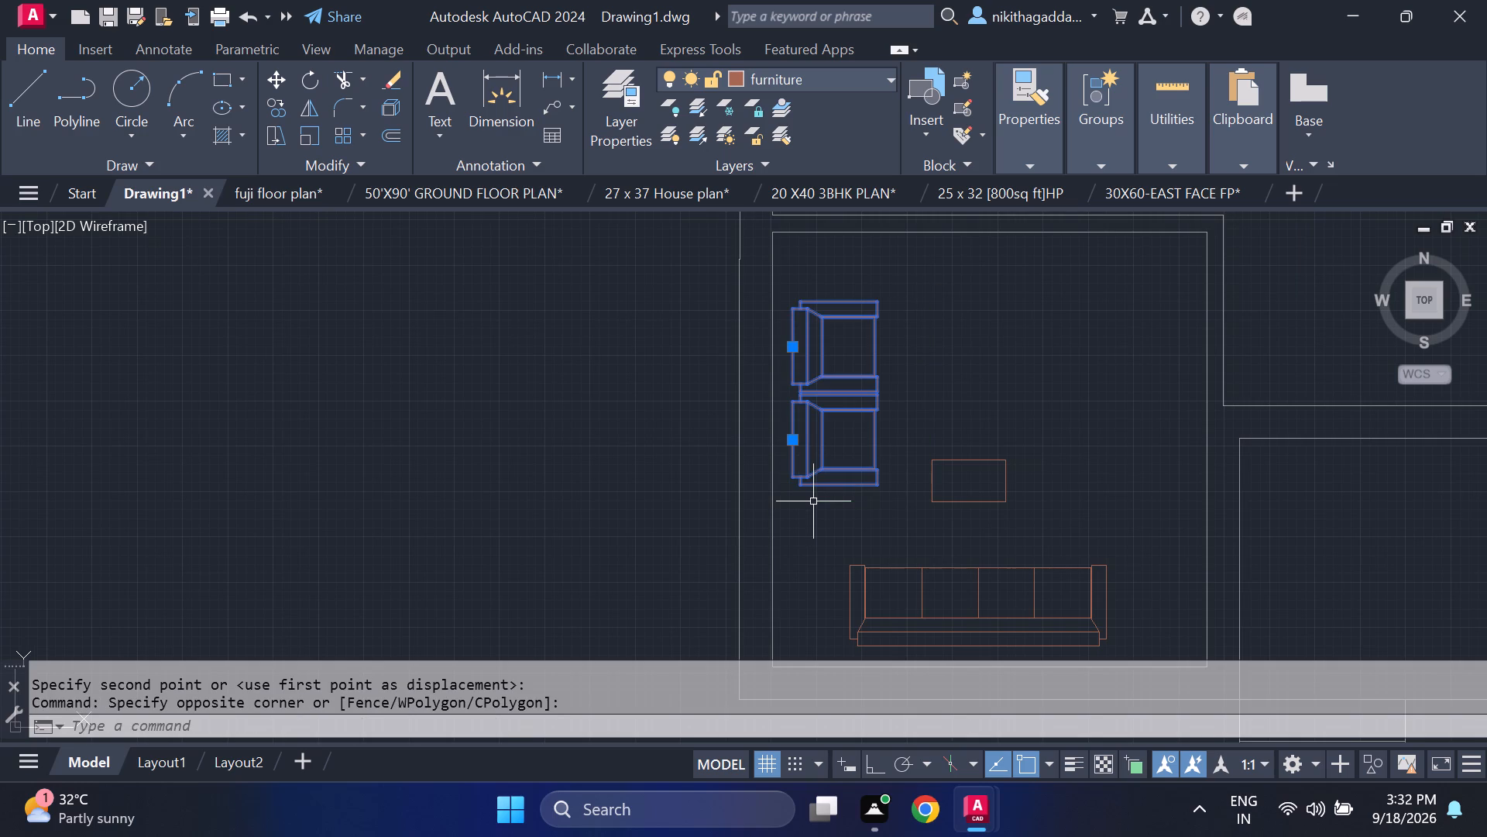
key(m)
key(Return)
click(881, 485)
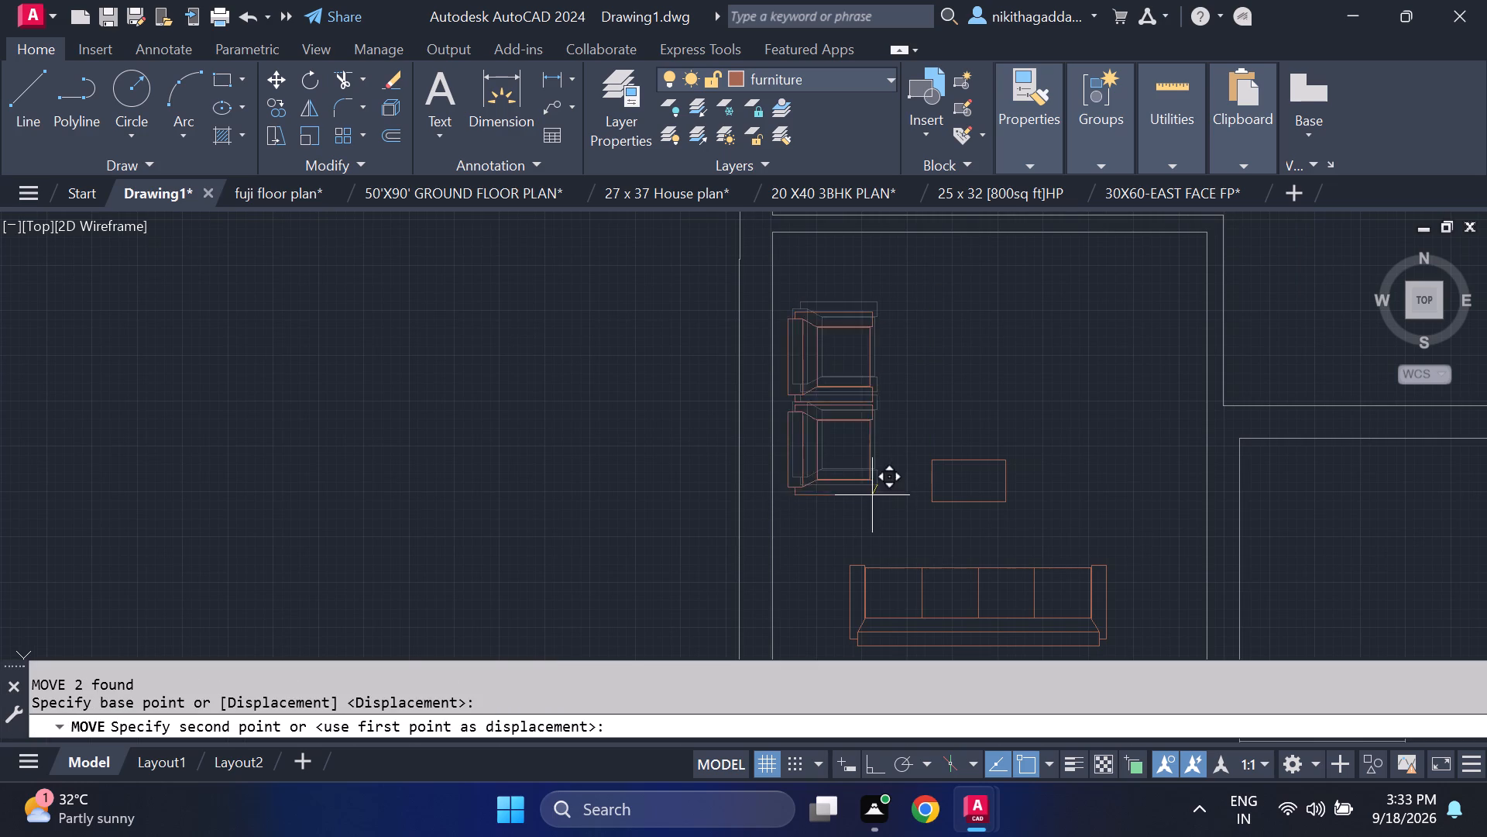
click(871, 539)
Assign the spare toilet and its coiled hose symbol northwest of the plan to the text layer.
scroll(930, 510, down, 2)
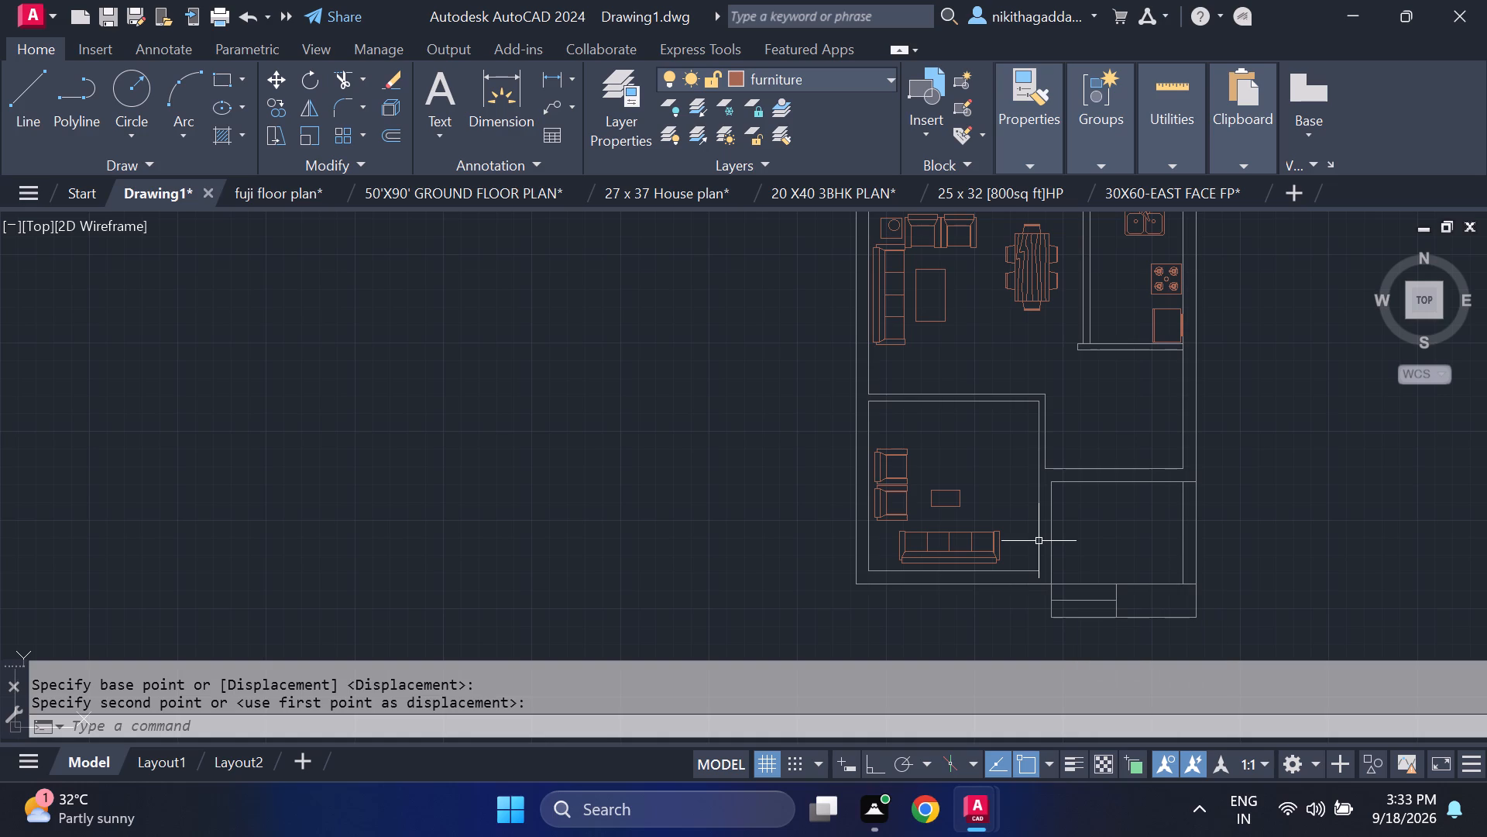
scroll(860, 519, down, 2)
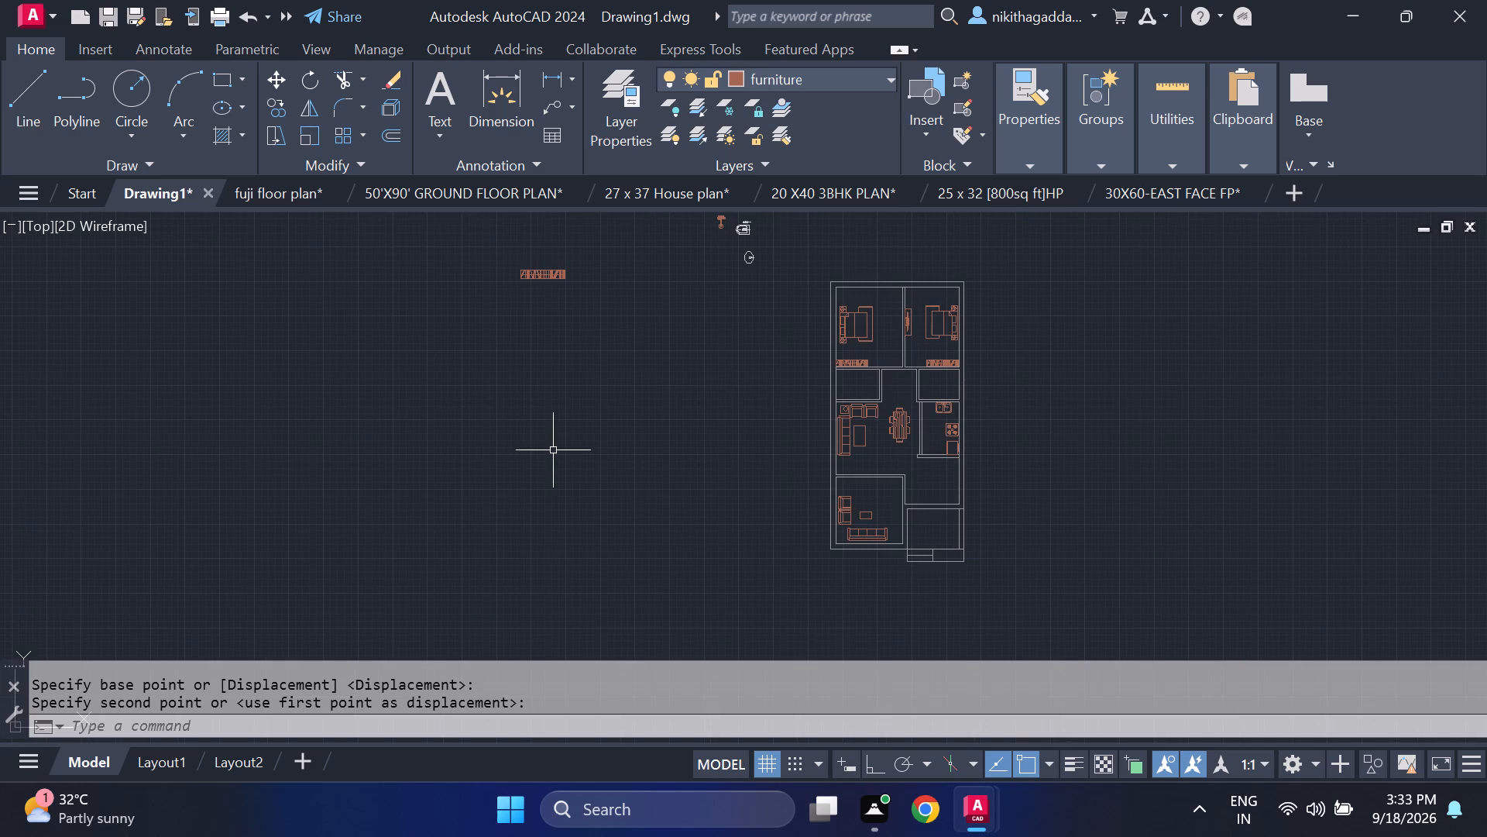
scroll(553, 460, down, 1)
middle_drag(555, 463, 627, 560)
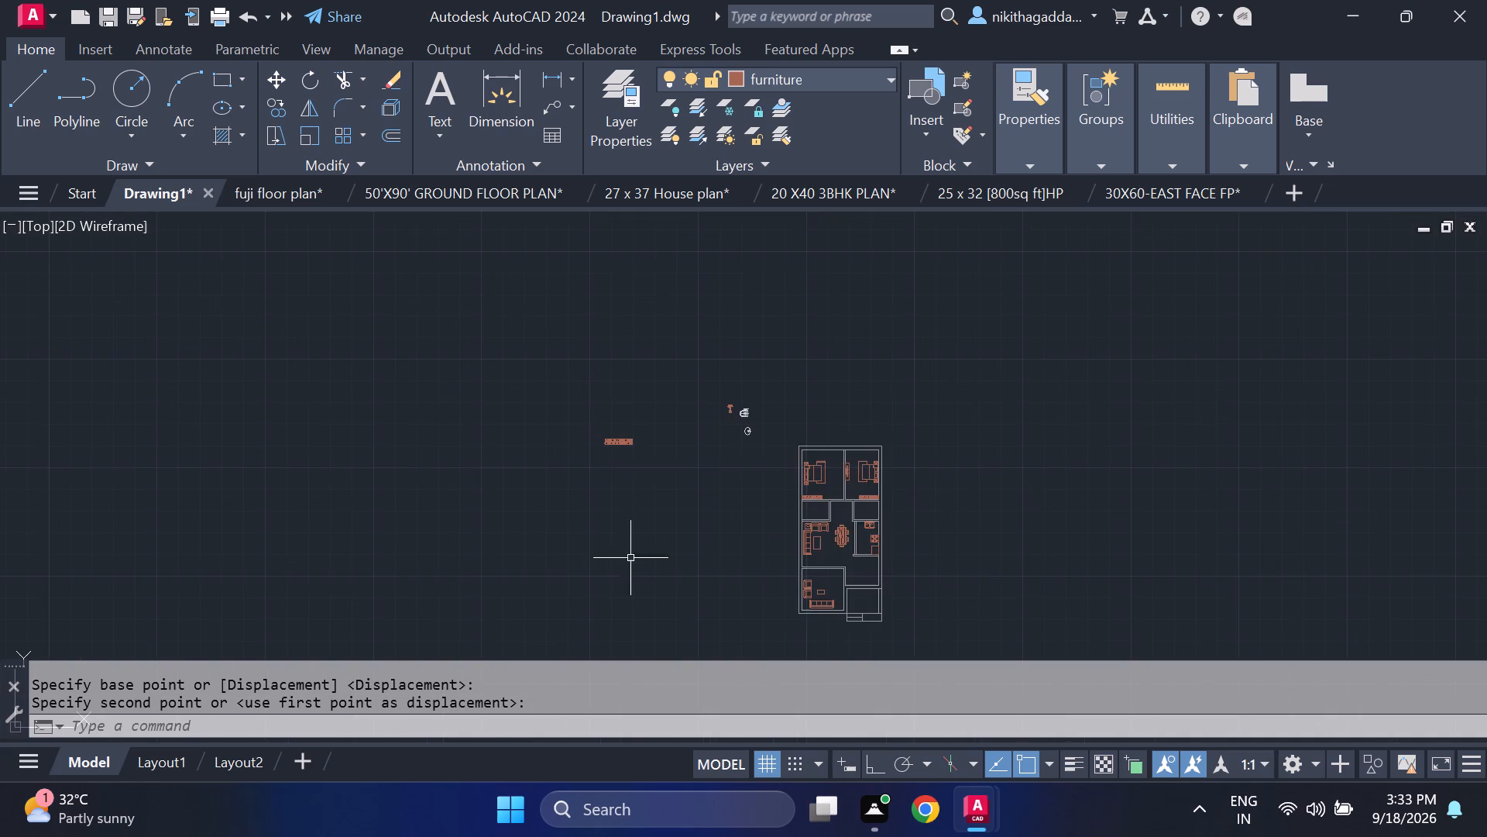
scroll(635, 501, up, 2)
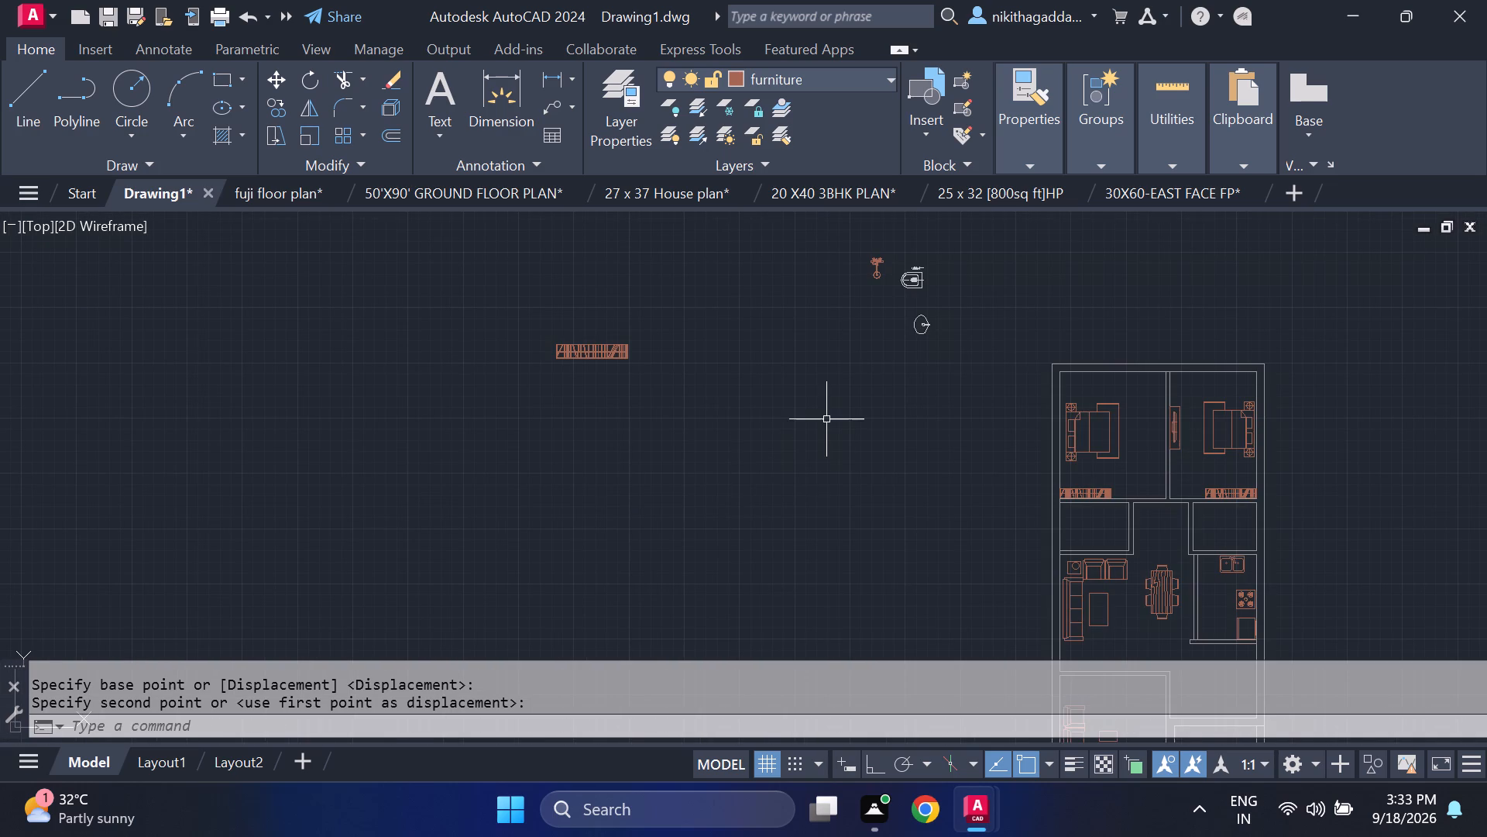
scroll(921, 267, up, 4)
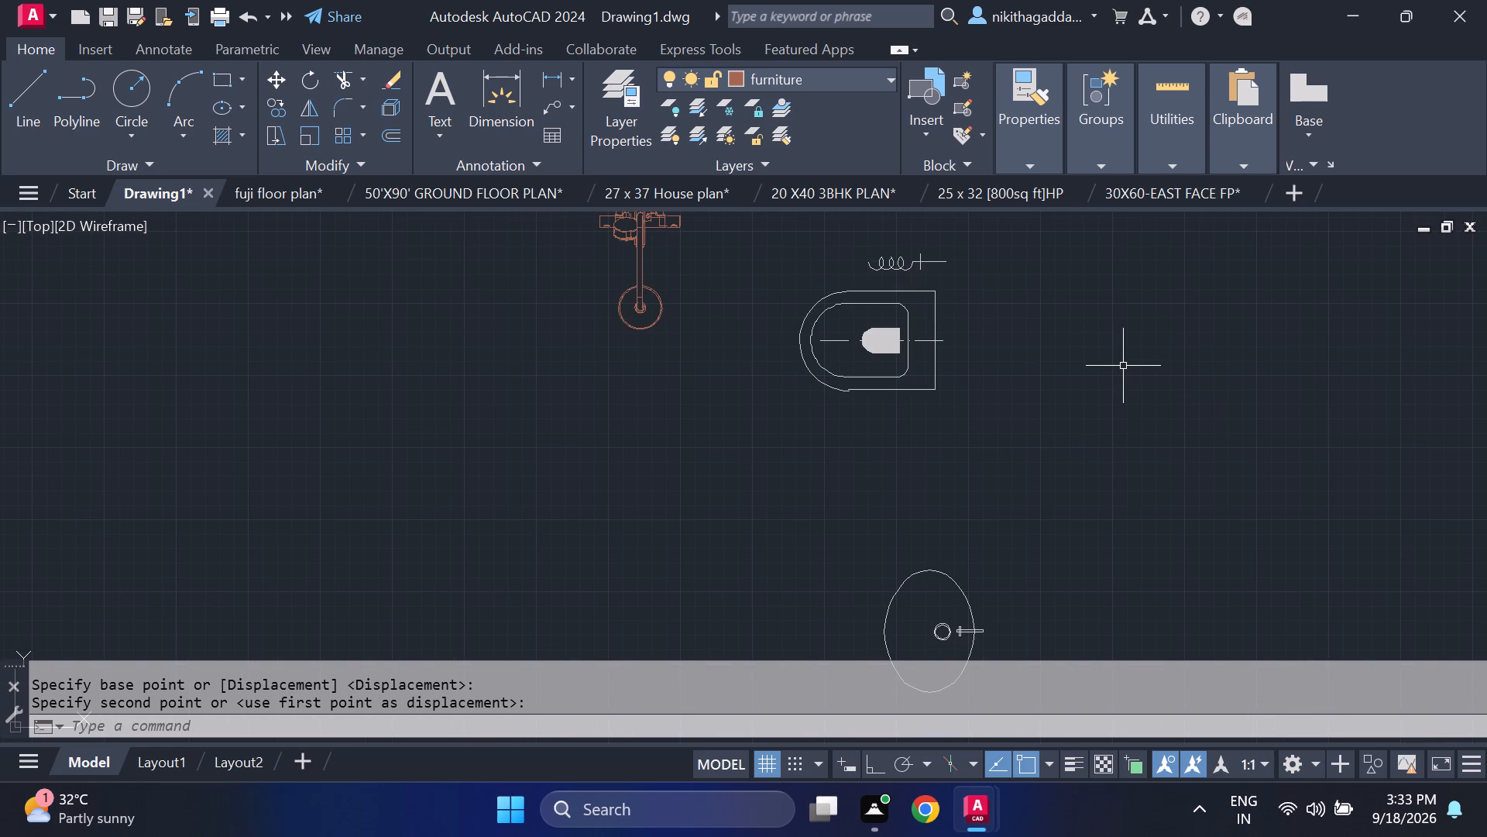
scroll(1063, 338, down, 1)
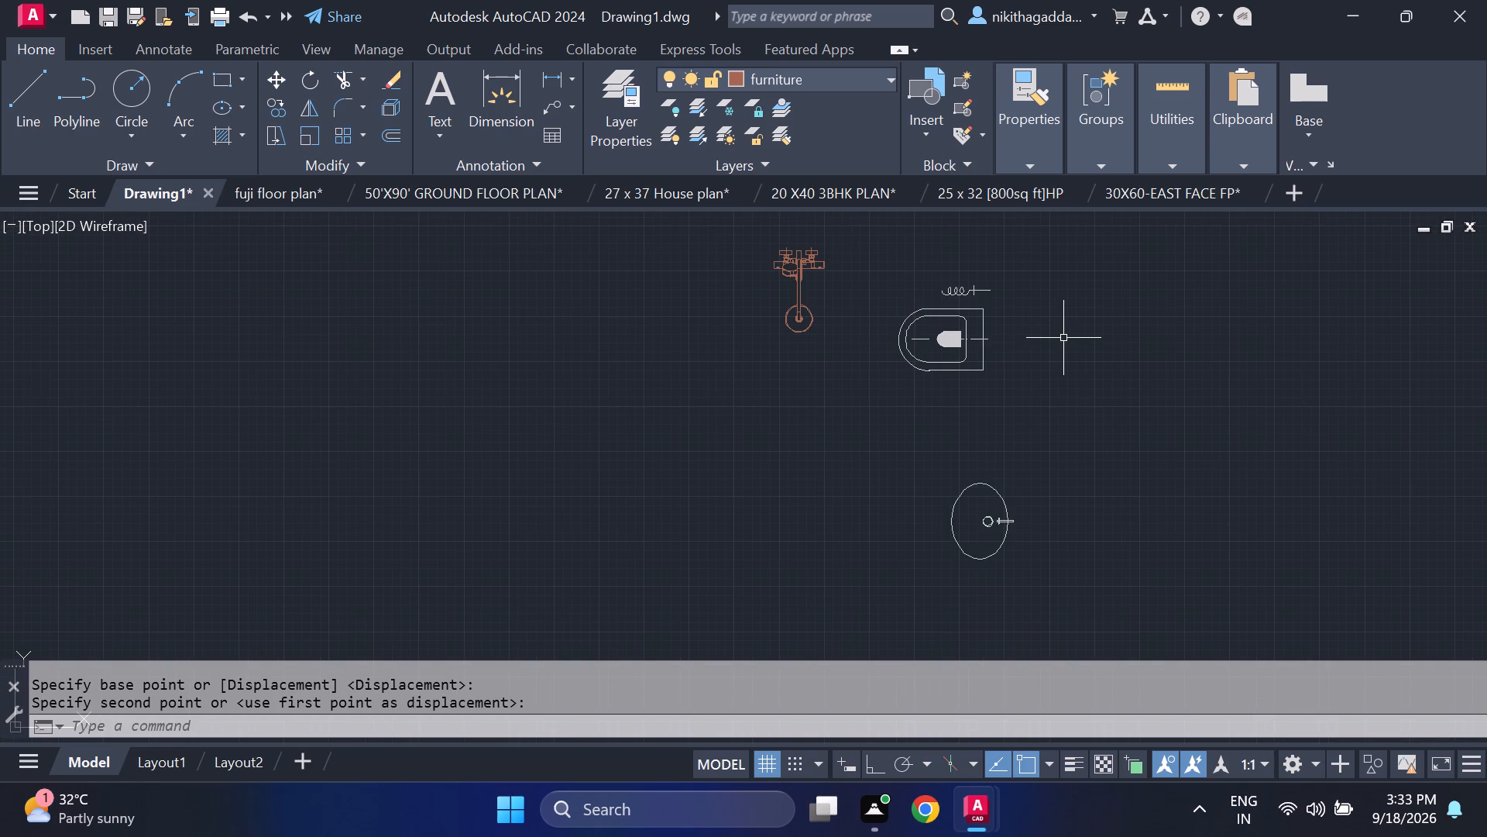
click(1005, 265)
click(894, 398)
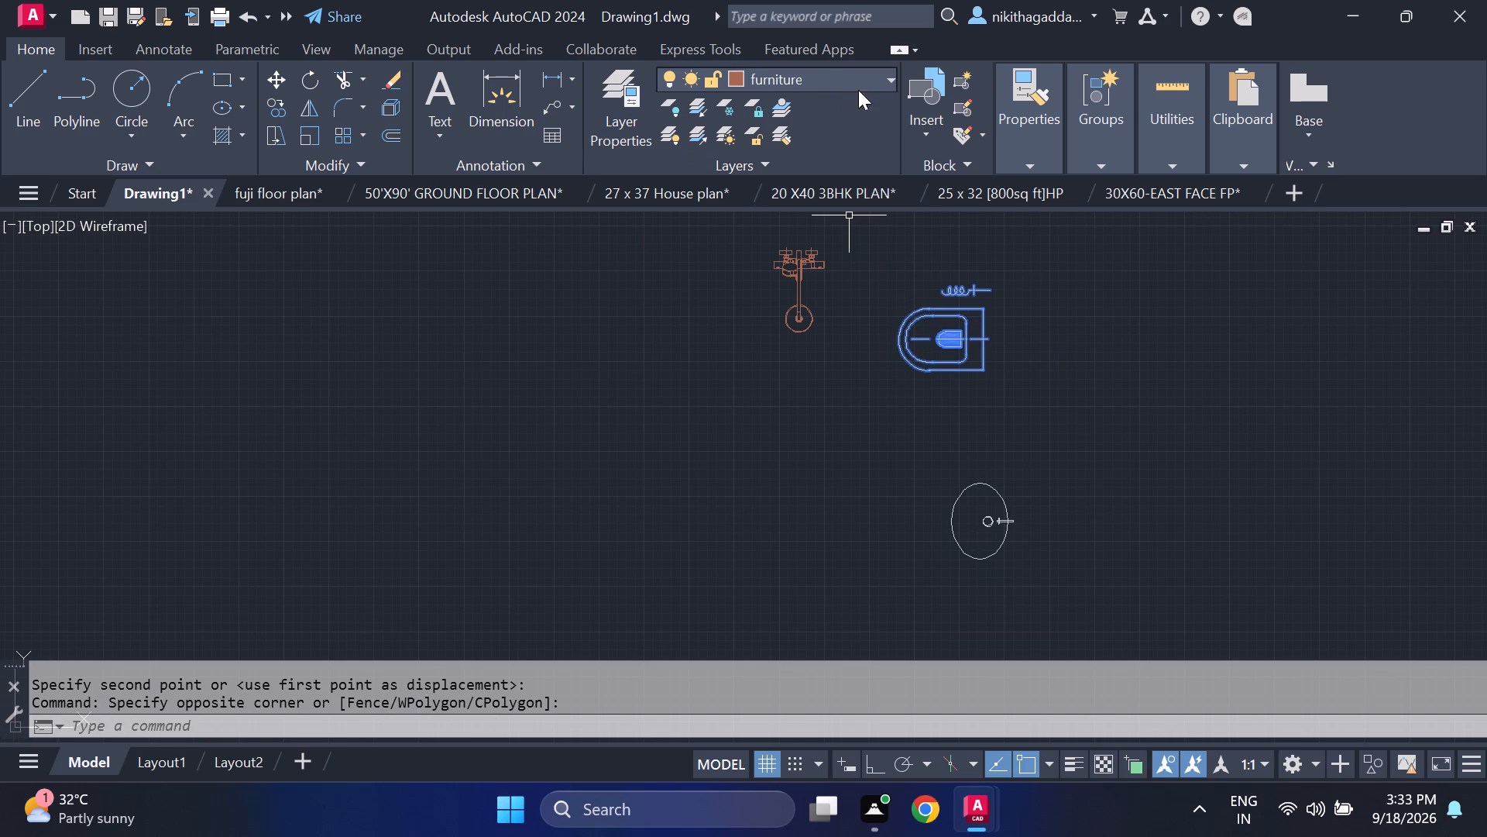
click(878, 72)
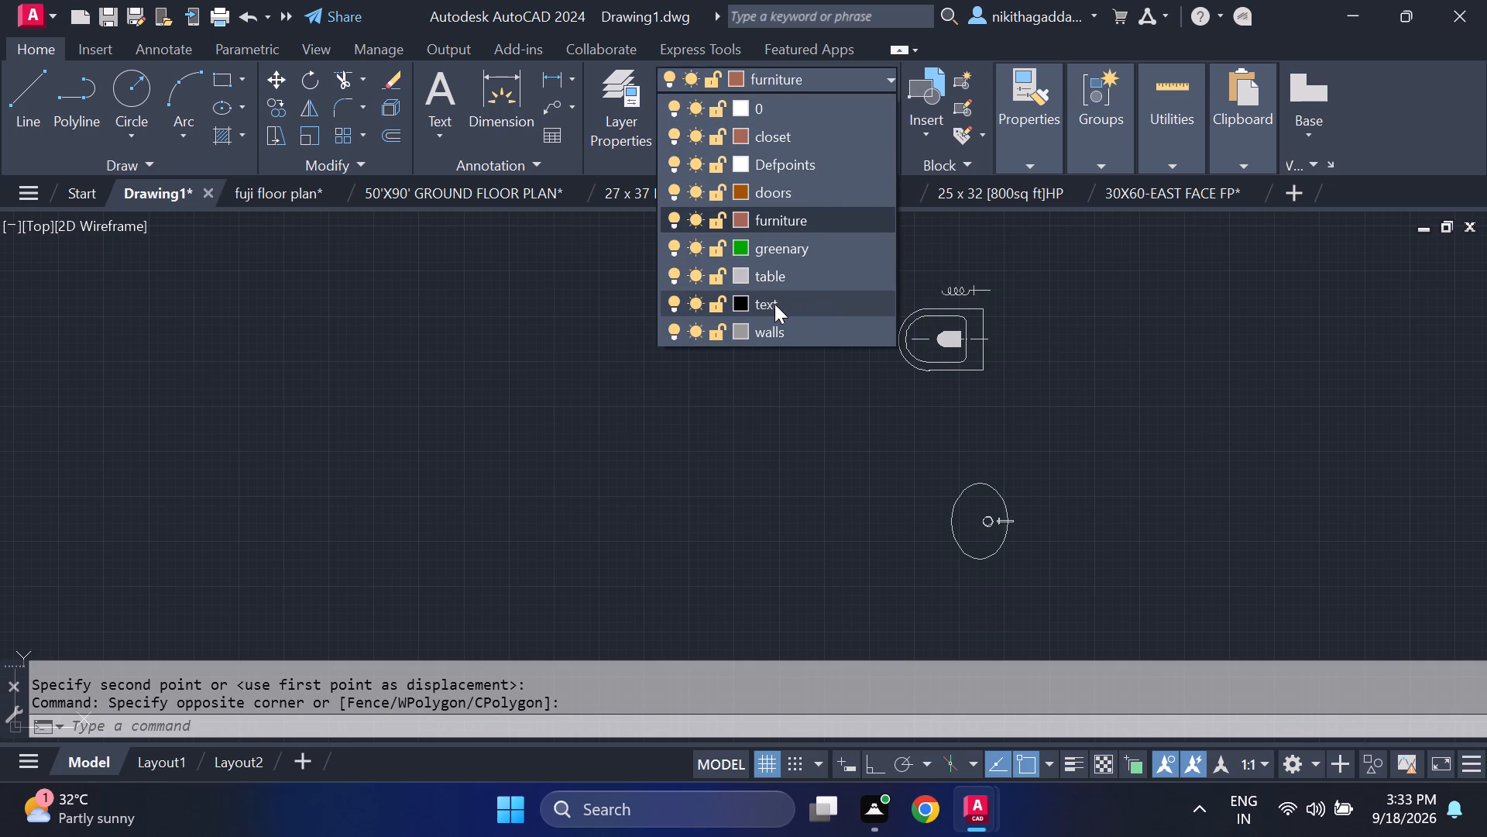
click(798, 304)
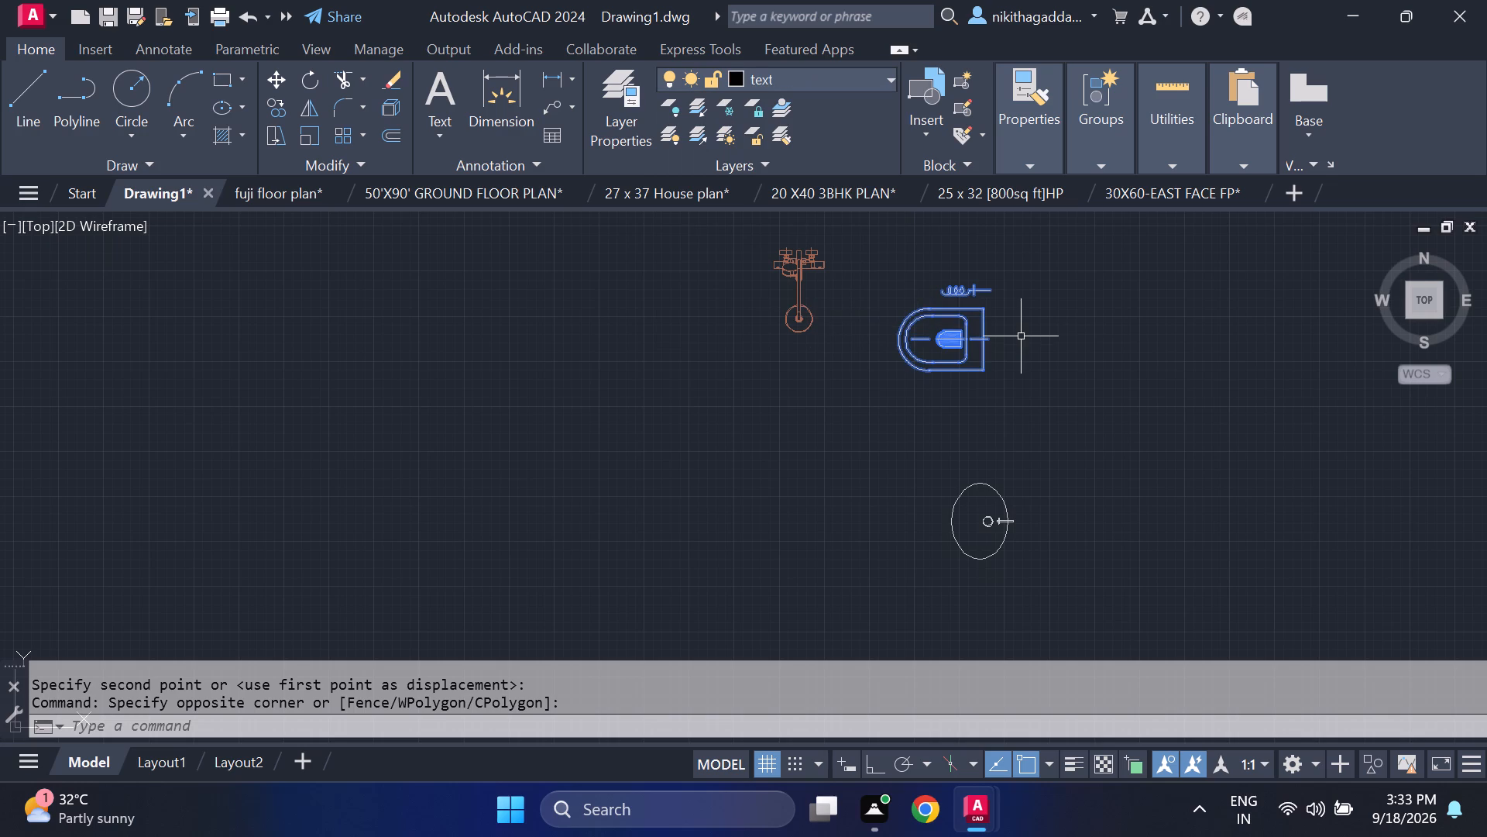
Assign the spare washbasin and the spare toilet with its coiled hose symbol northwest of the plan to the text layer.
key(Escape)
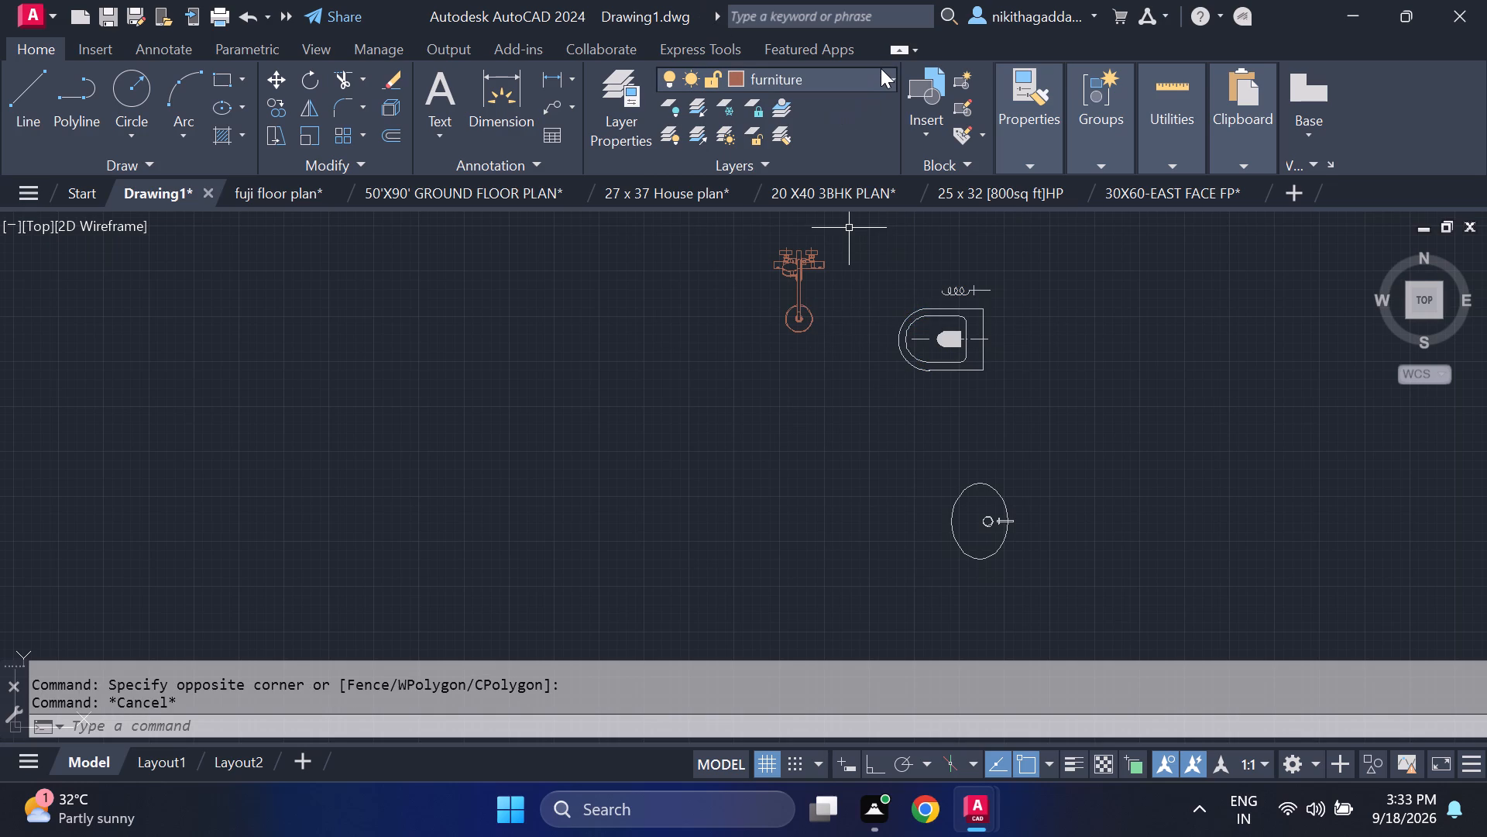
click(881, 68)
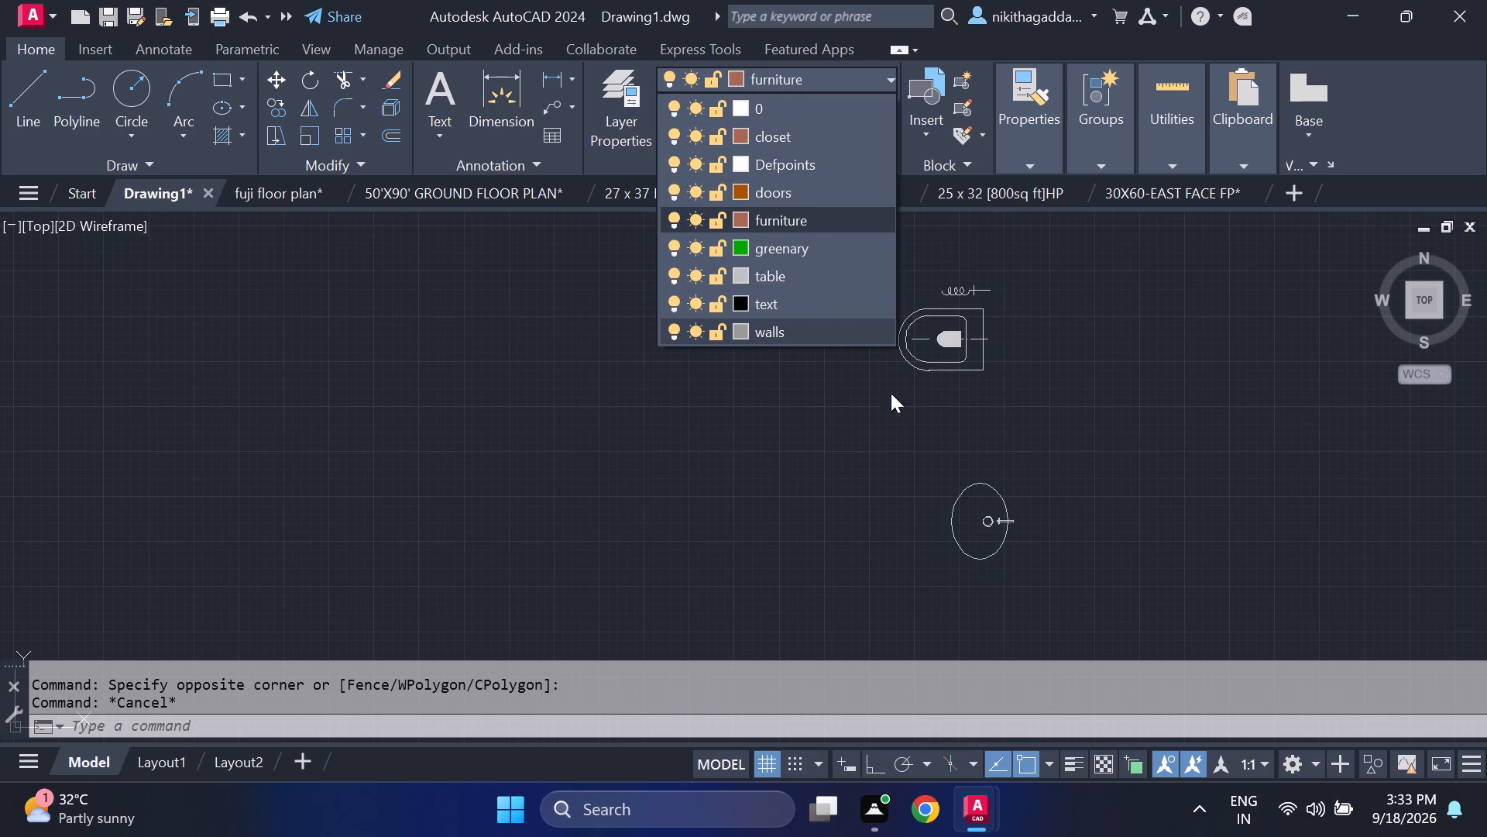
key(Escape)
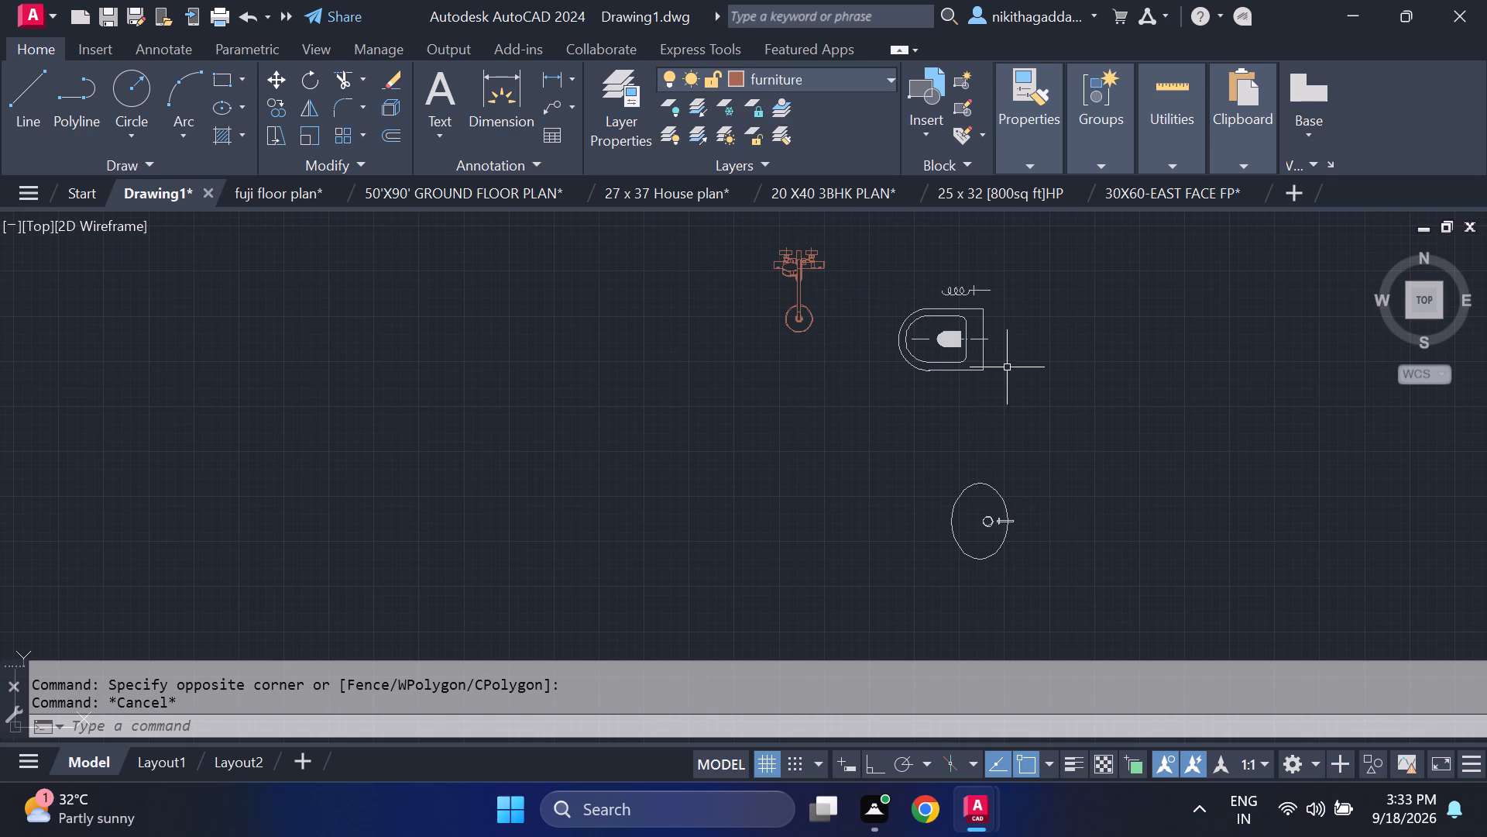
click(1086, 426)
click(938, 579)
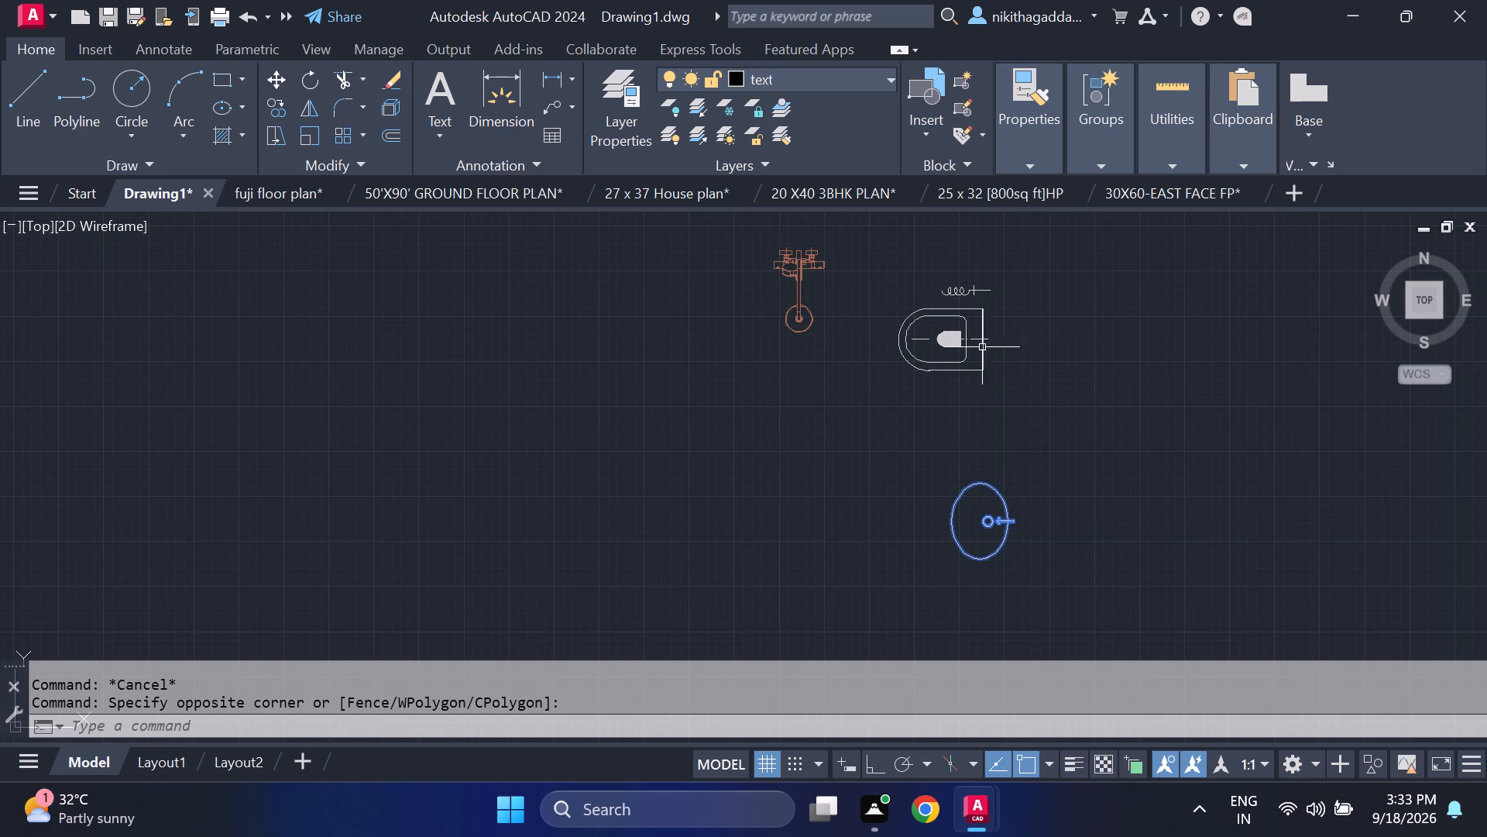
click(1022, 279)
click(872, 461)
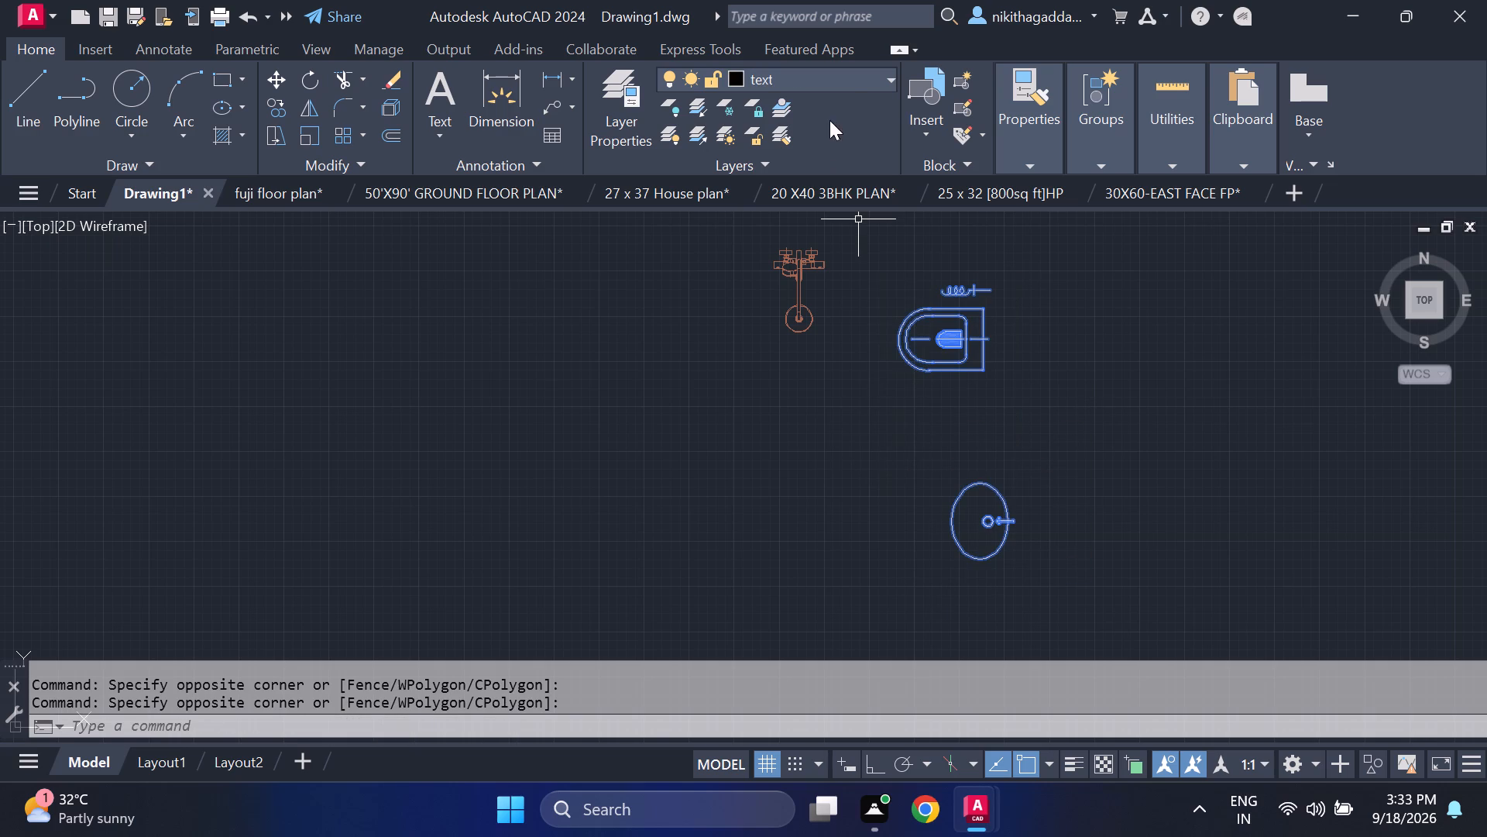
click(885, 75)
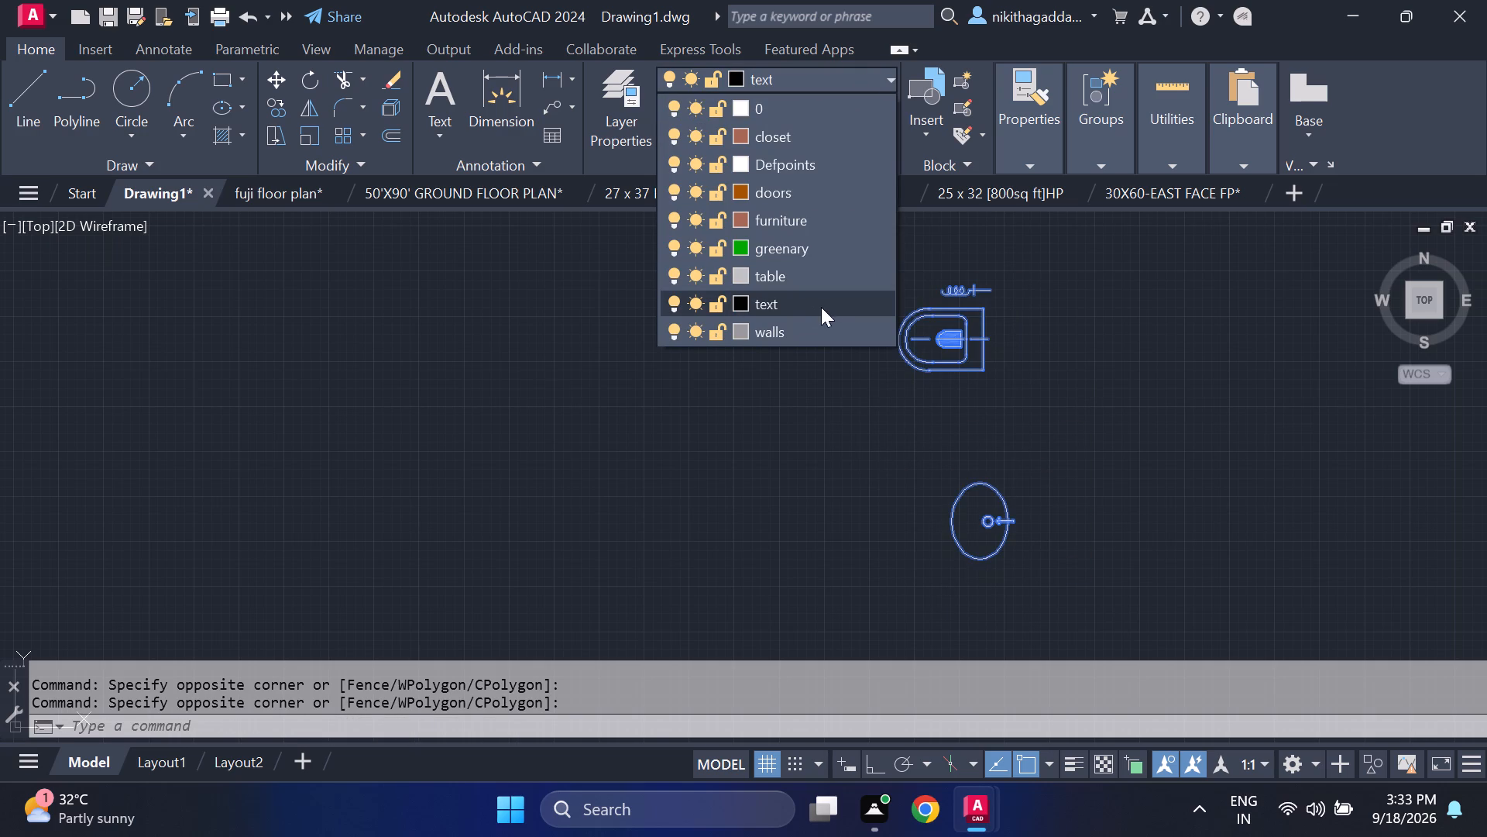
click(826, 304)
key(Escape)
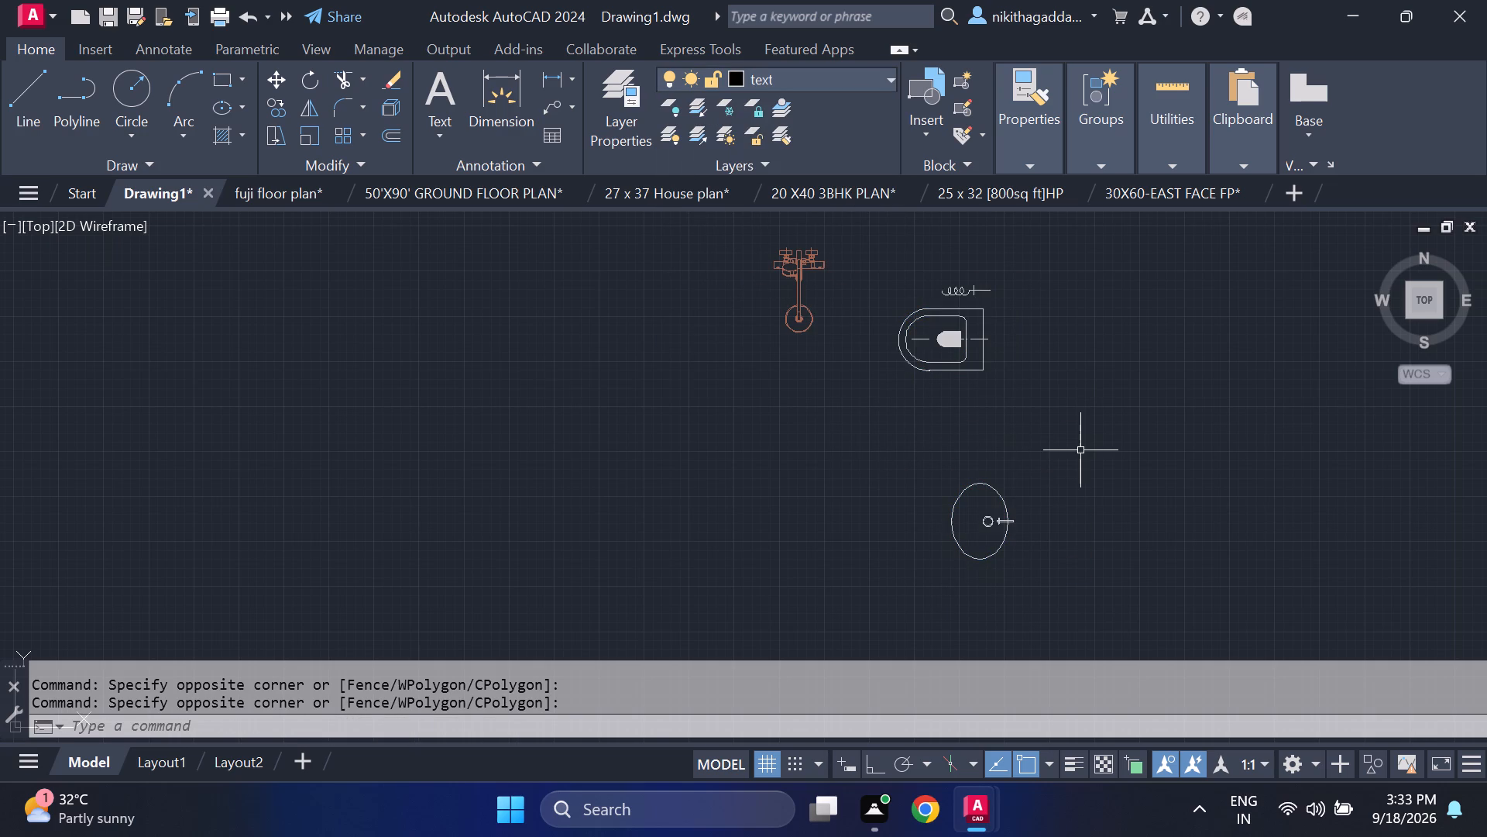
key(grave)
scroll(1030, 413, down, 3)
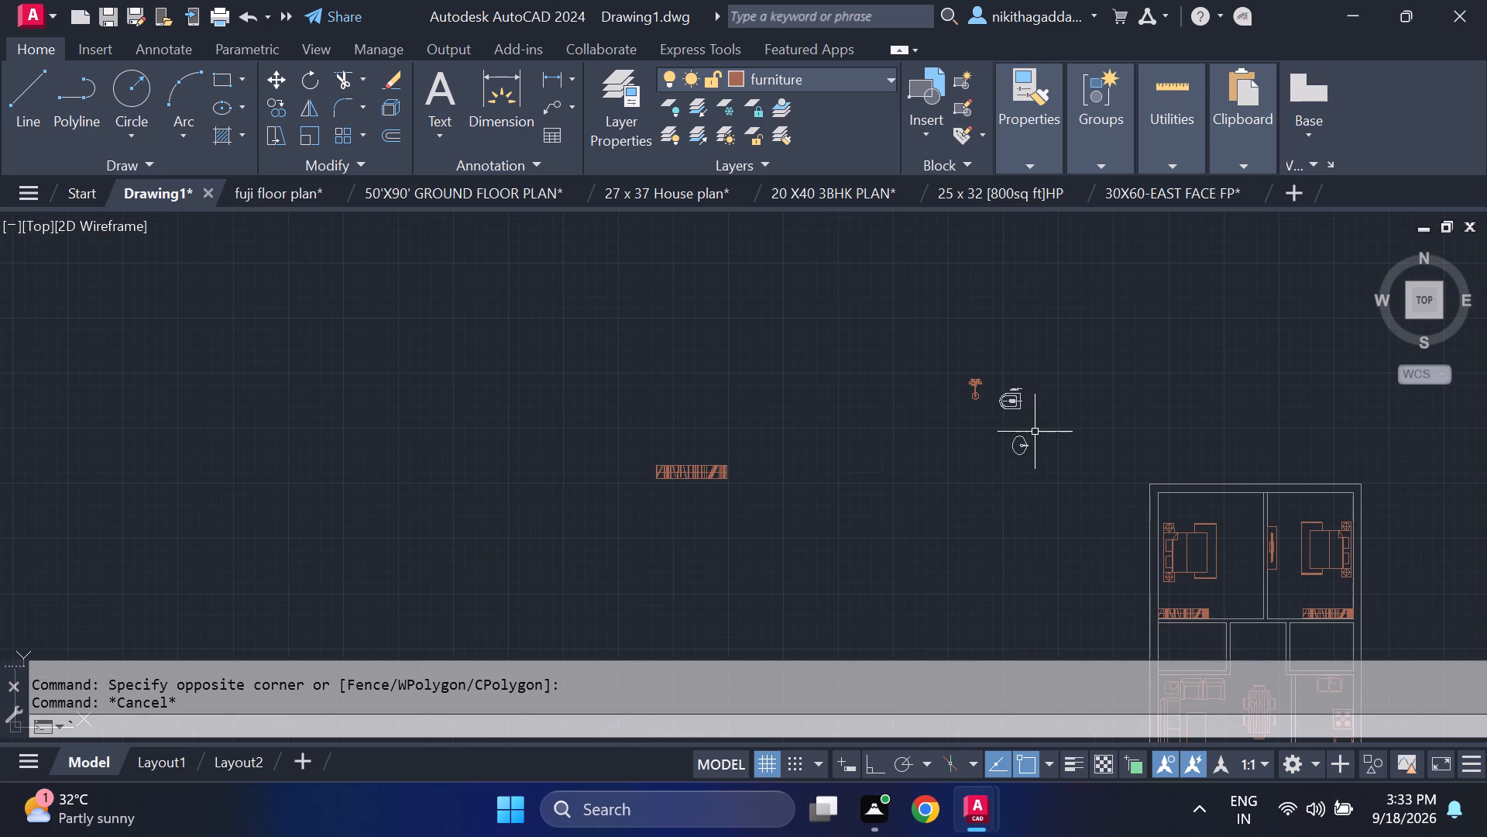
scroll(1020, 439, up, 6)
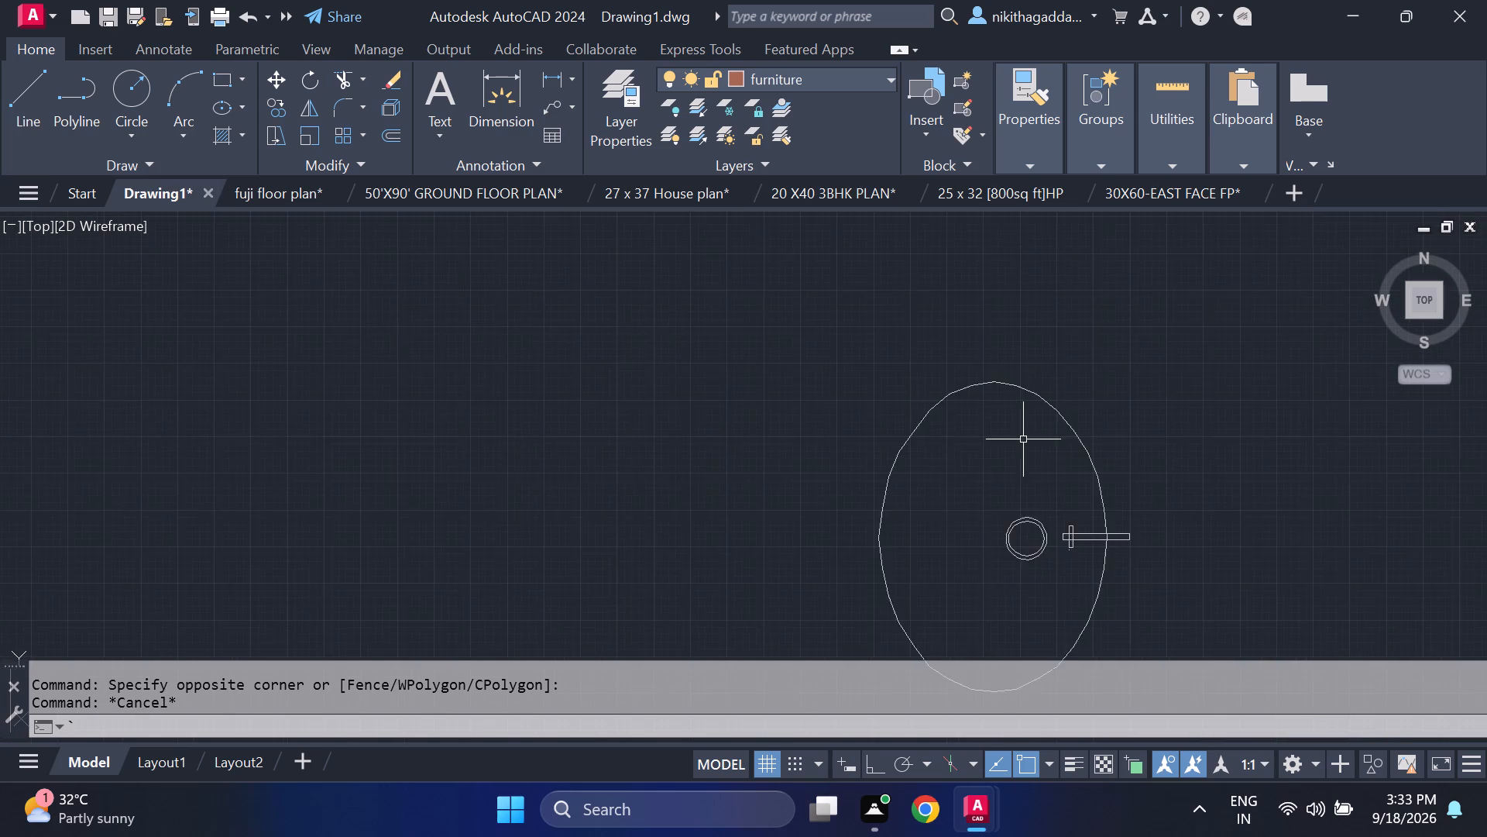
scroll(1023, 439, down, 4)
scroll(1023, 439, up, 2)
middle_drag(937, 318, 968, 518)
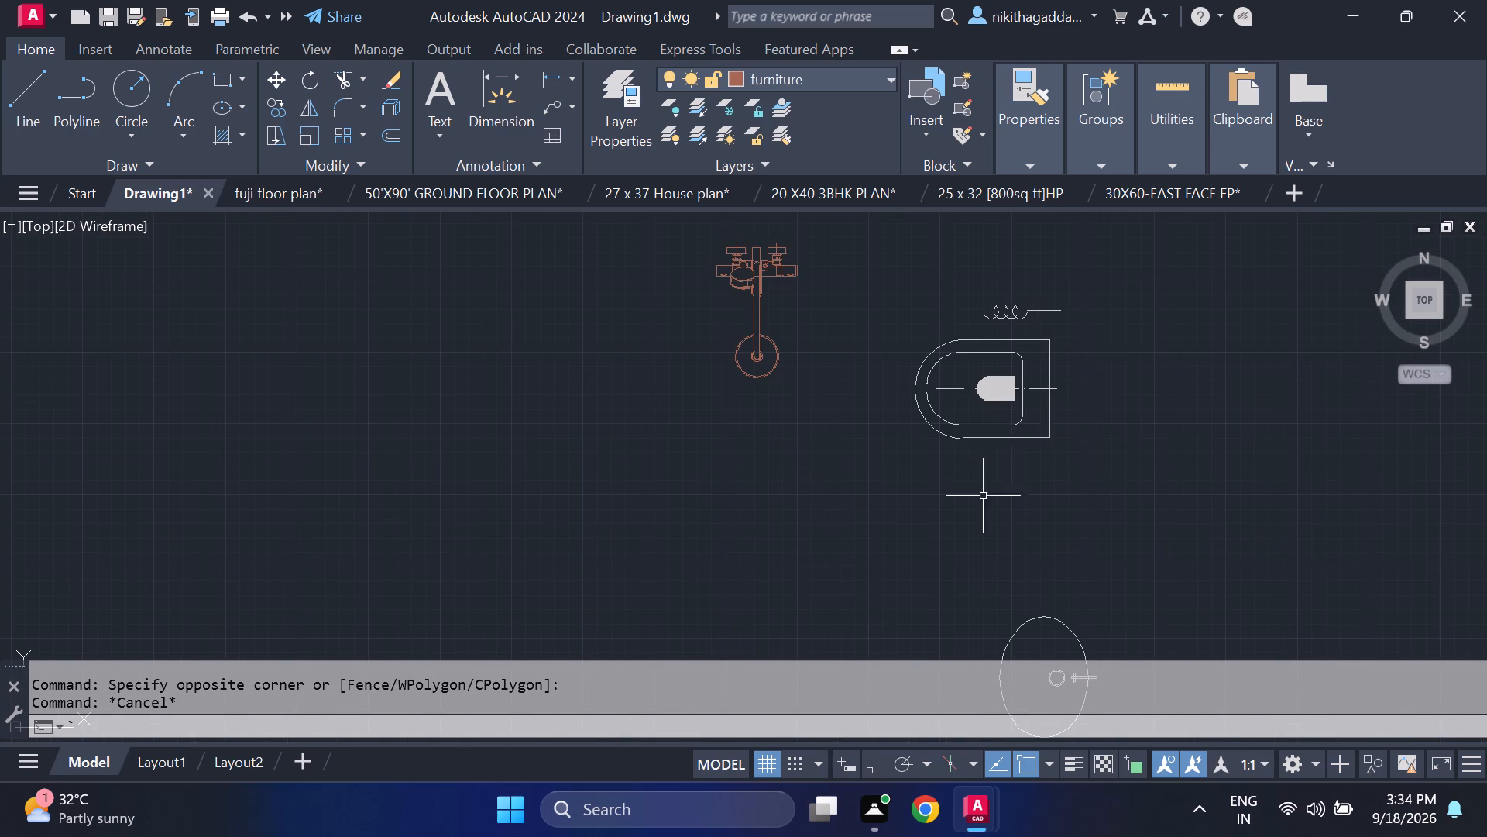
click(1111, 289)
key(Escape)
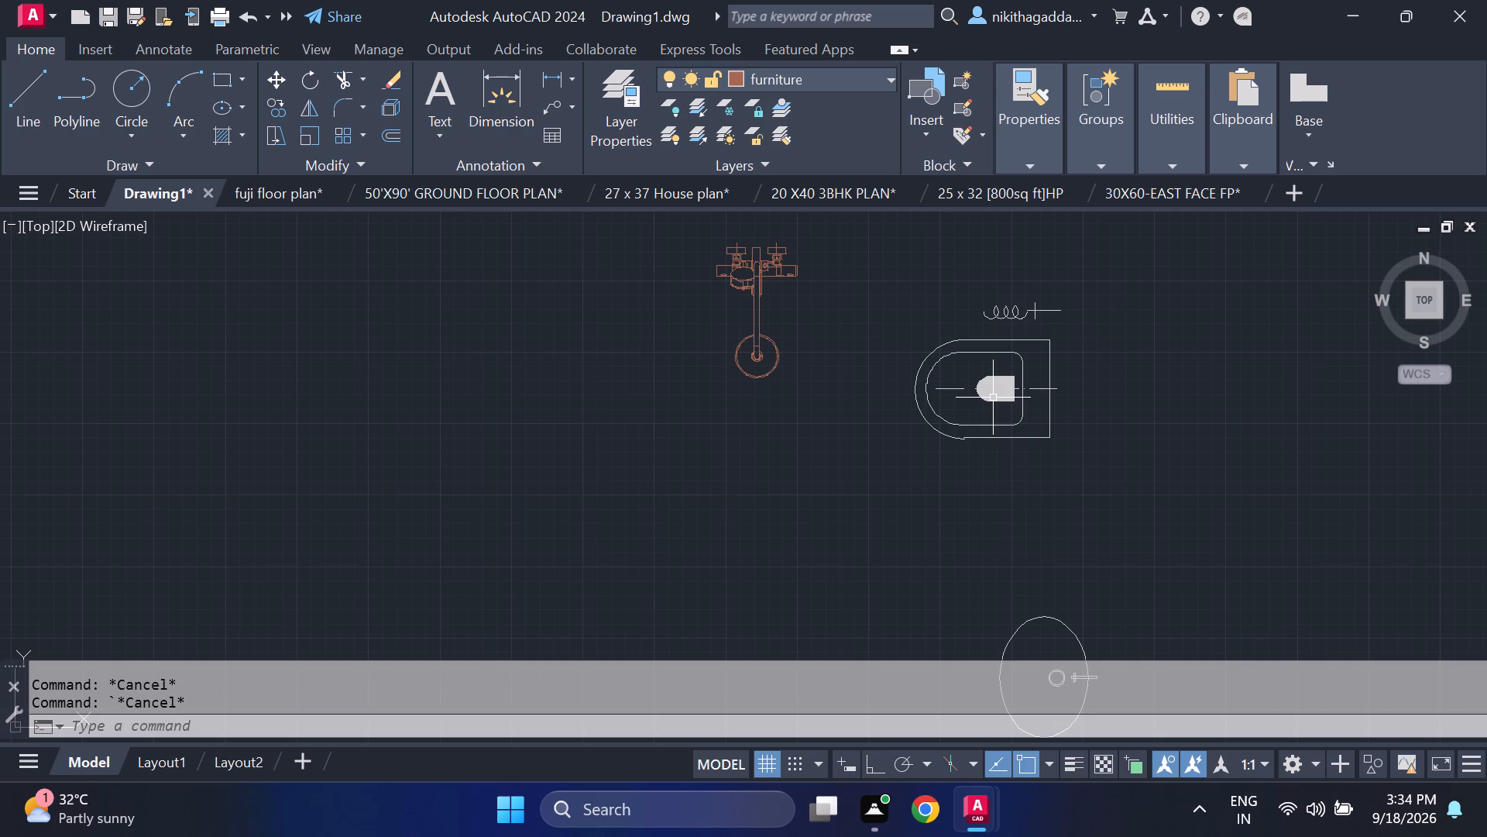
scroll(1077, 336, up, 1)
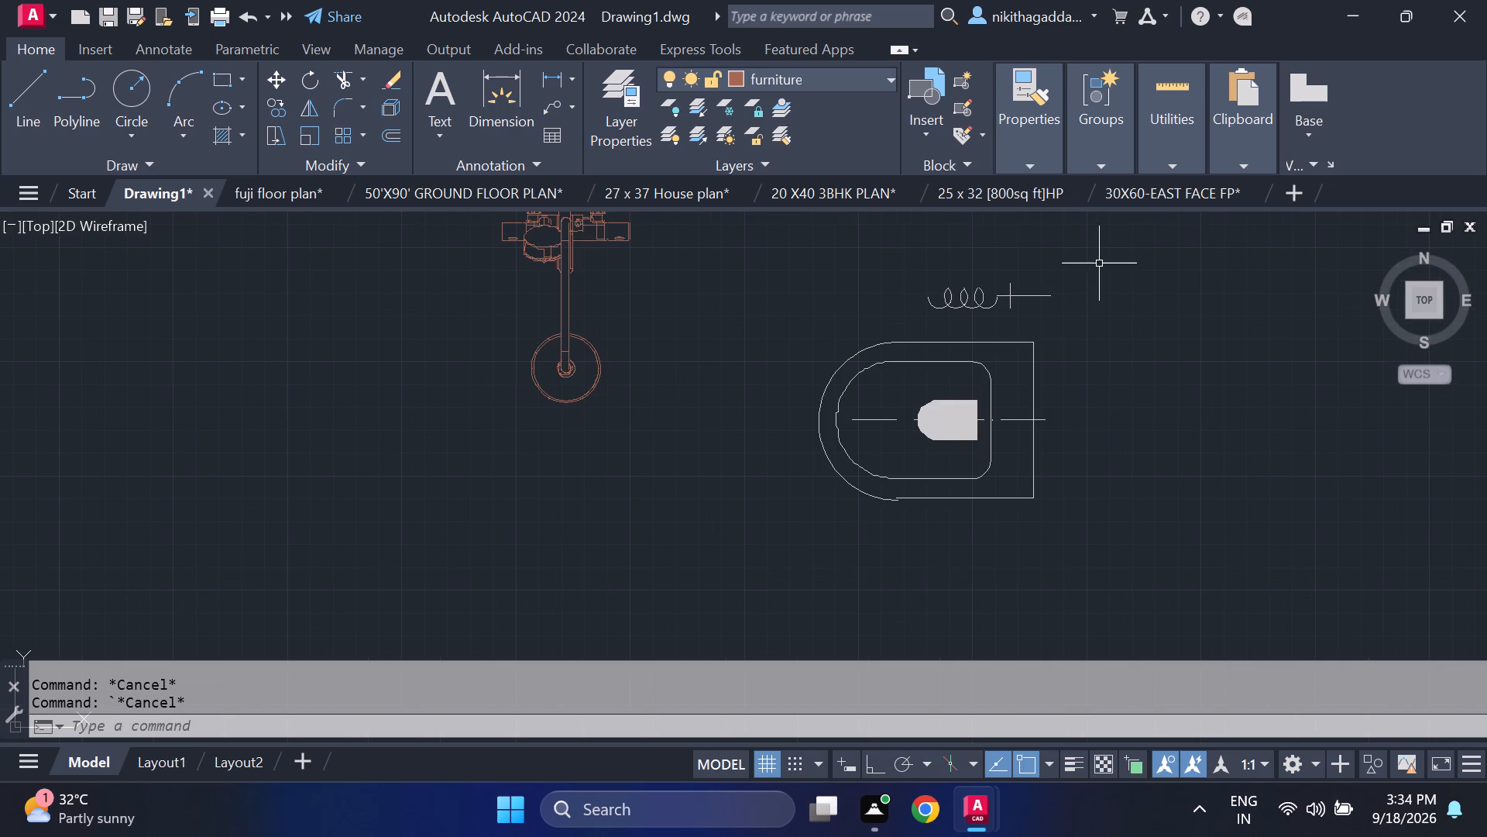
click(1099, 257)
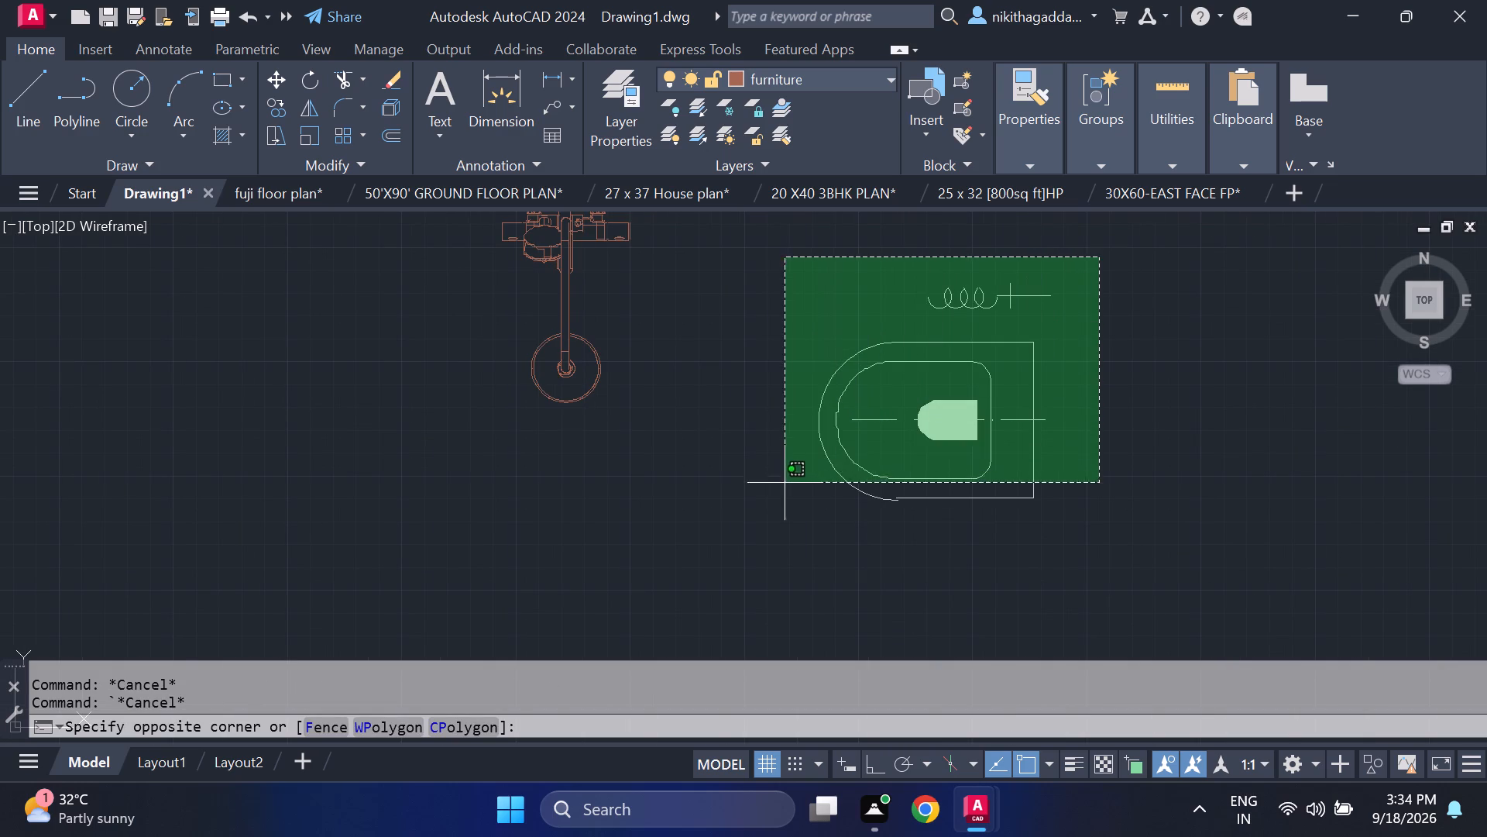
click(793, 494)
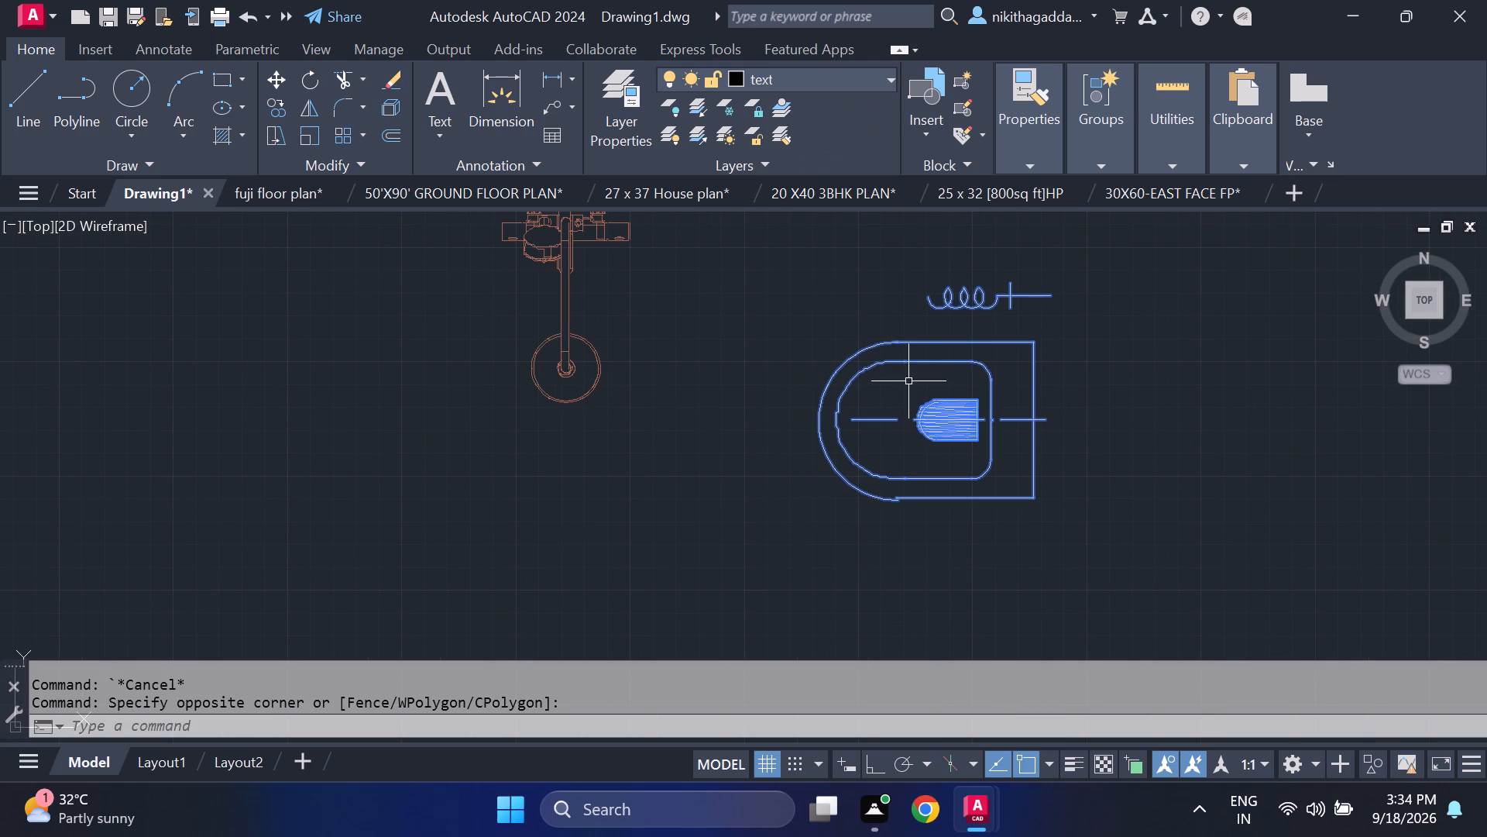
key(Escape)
Erase the spare toilet with its coiled hose symbol and the spare washbasin northwest of the plan, keeping the shower fitting.
scroll(888, 357, down, 2)
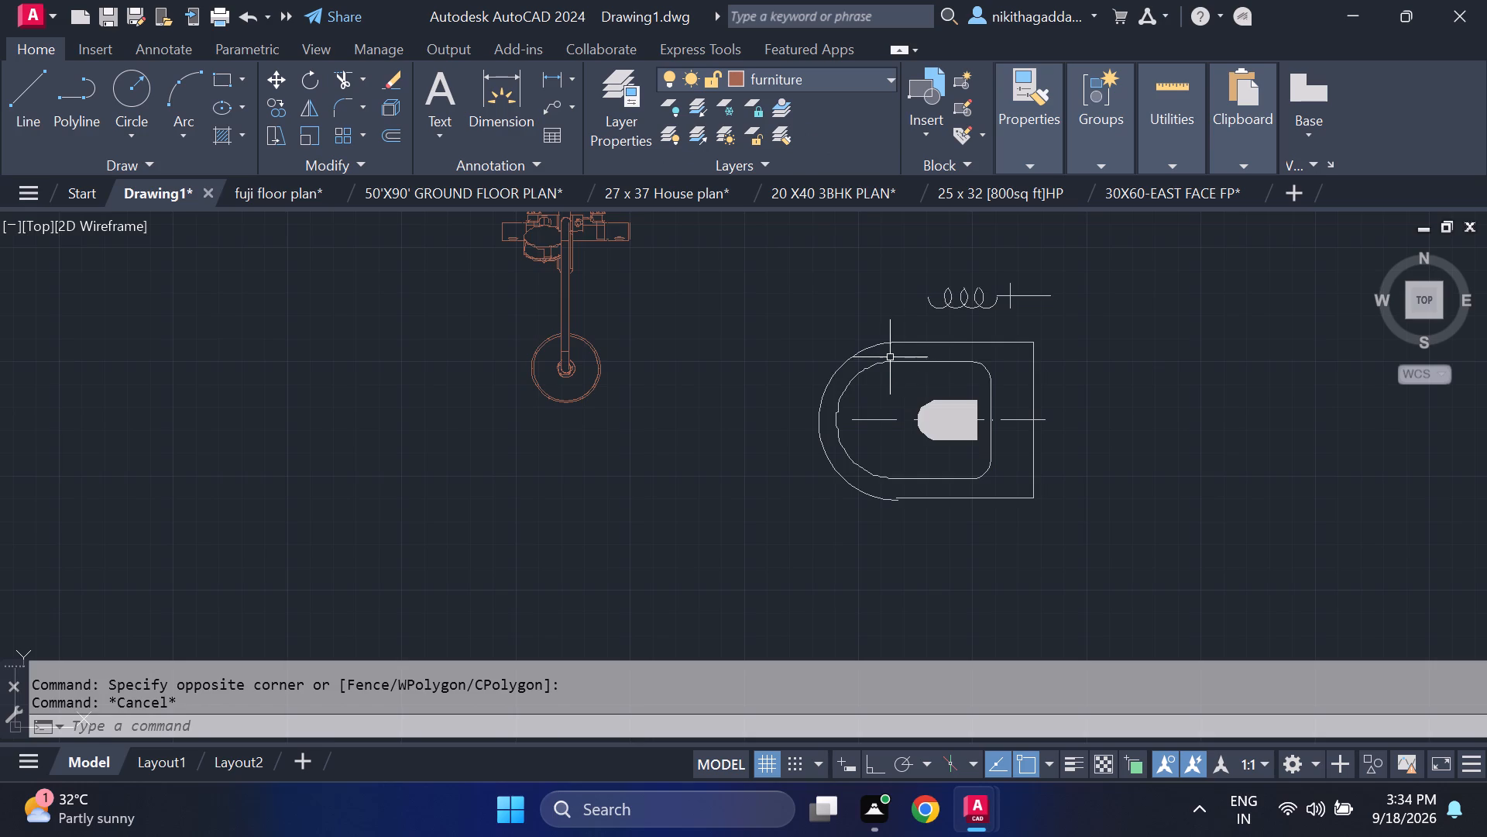
scroll(865, 363, down, 3)
scroll(850, 374, up, 3)
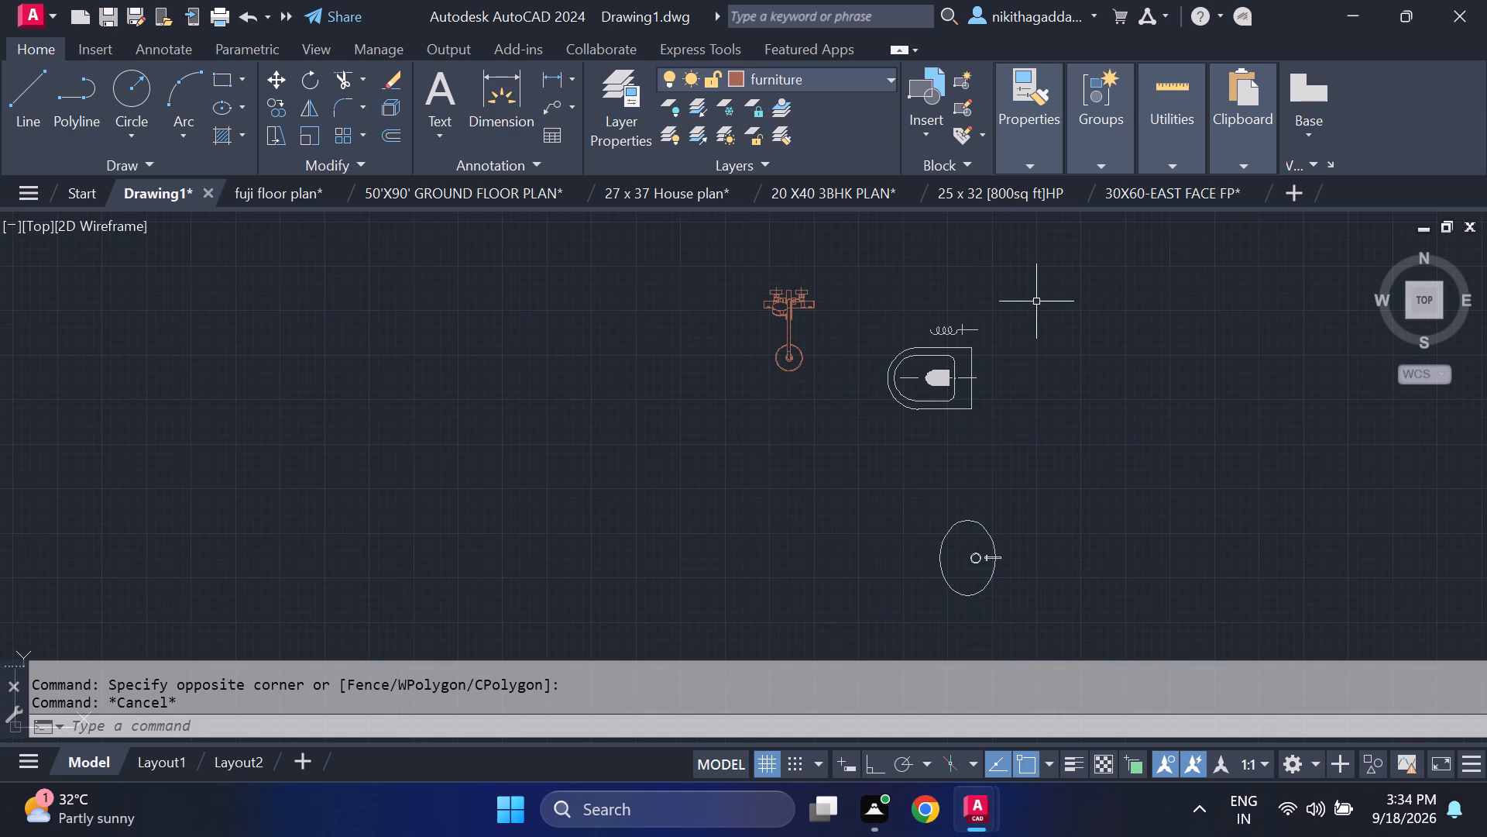
click(1036, 301)
click(840, 462)
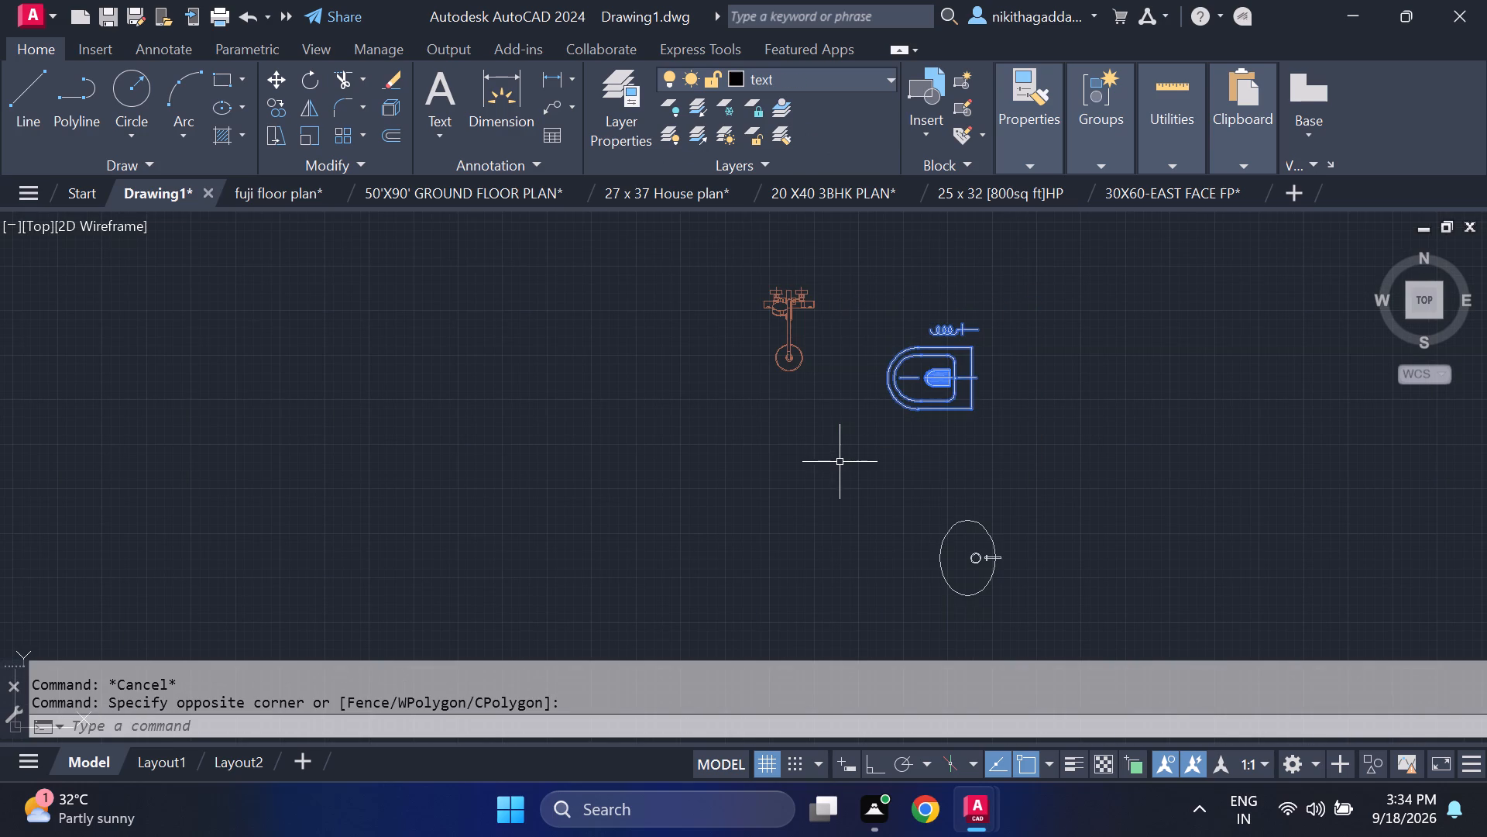
key(Delete)
drag(1077, 500, 1050, 509)
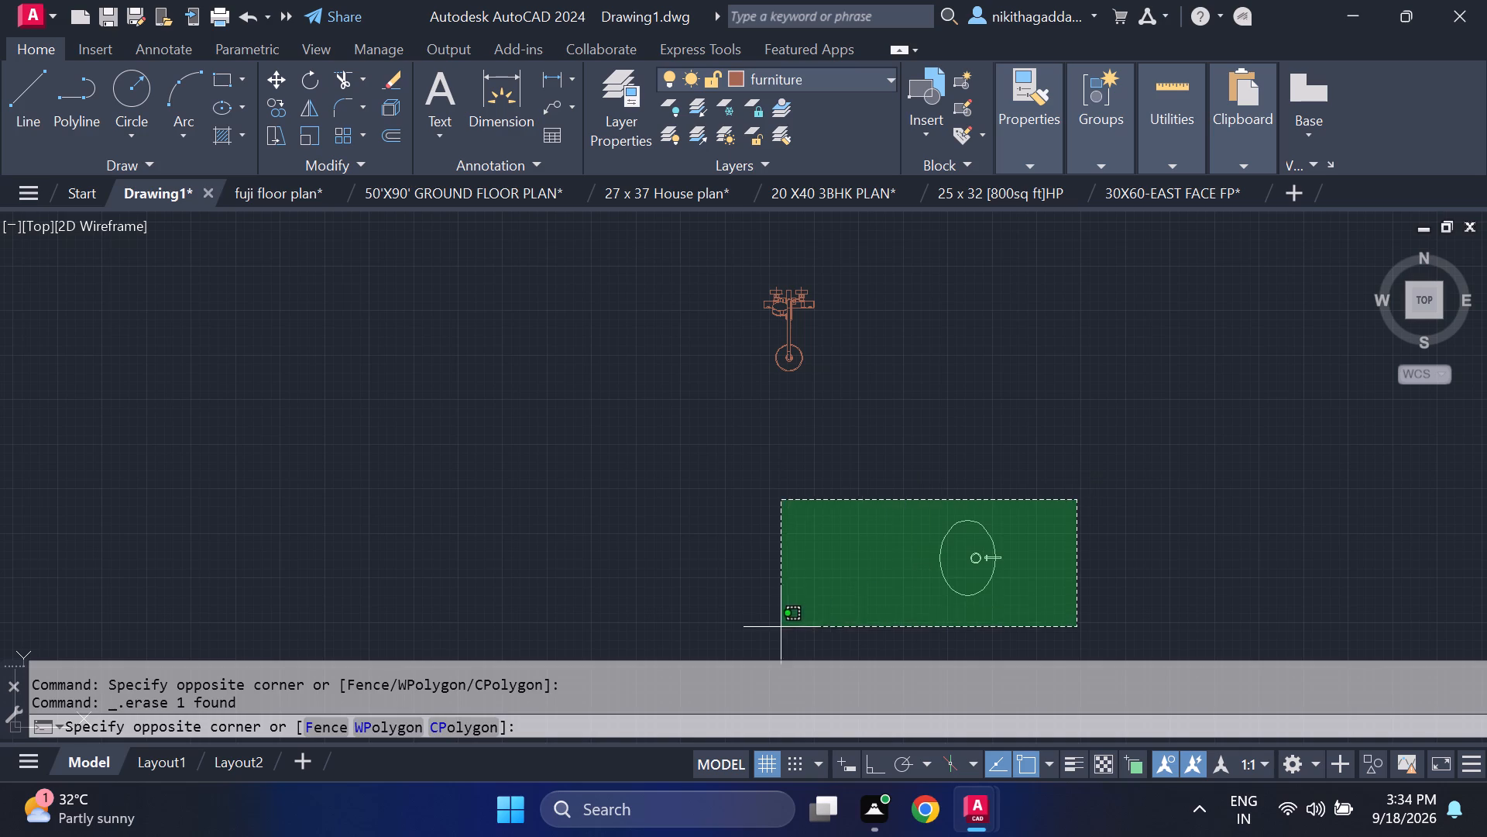
click(798, 614)
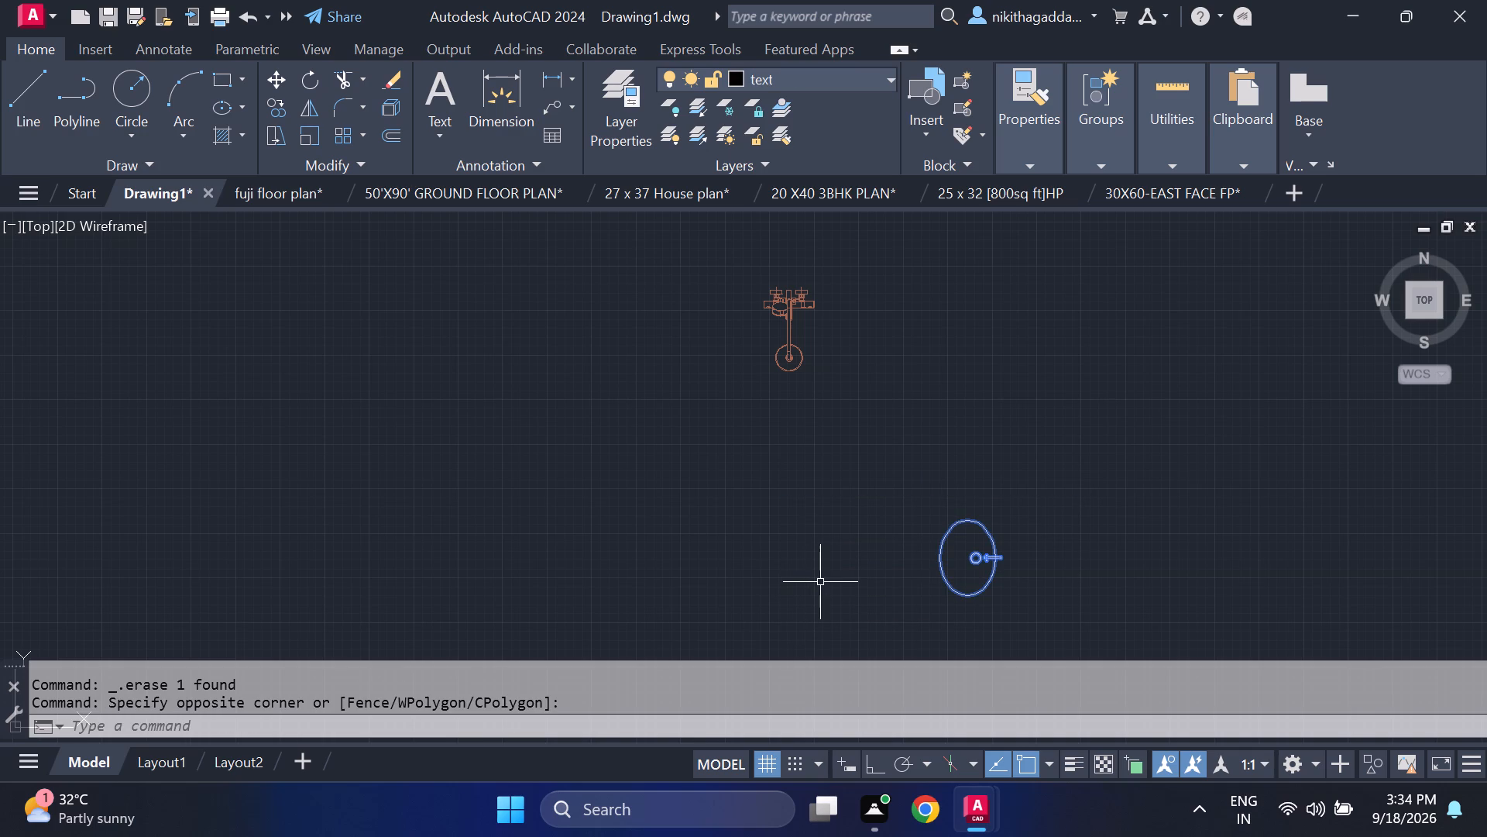
key(Delete)
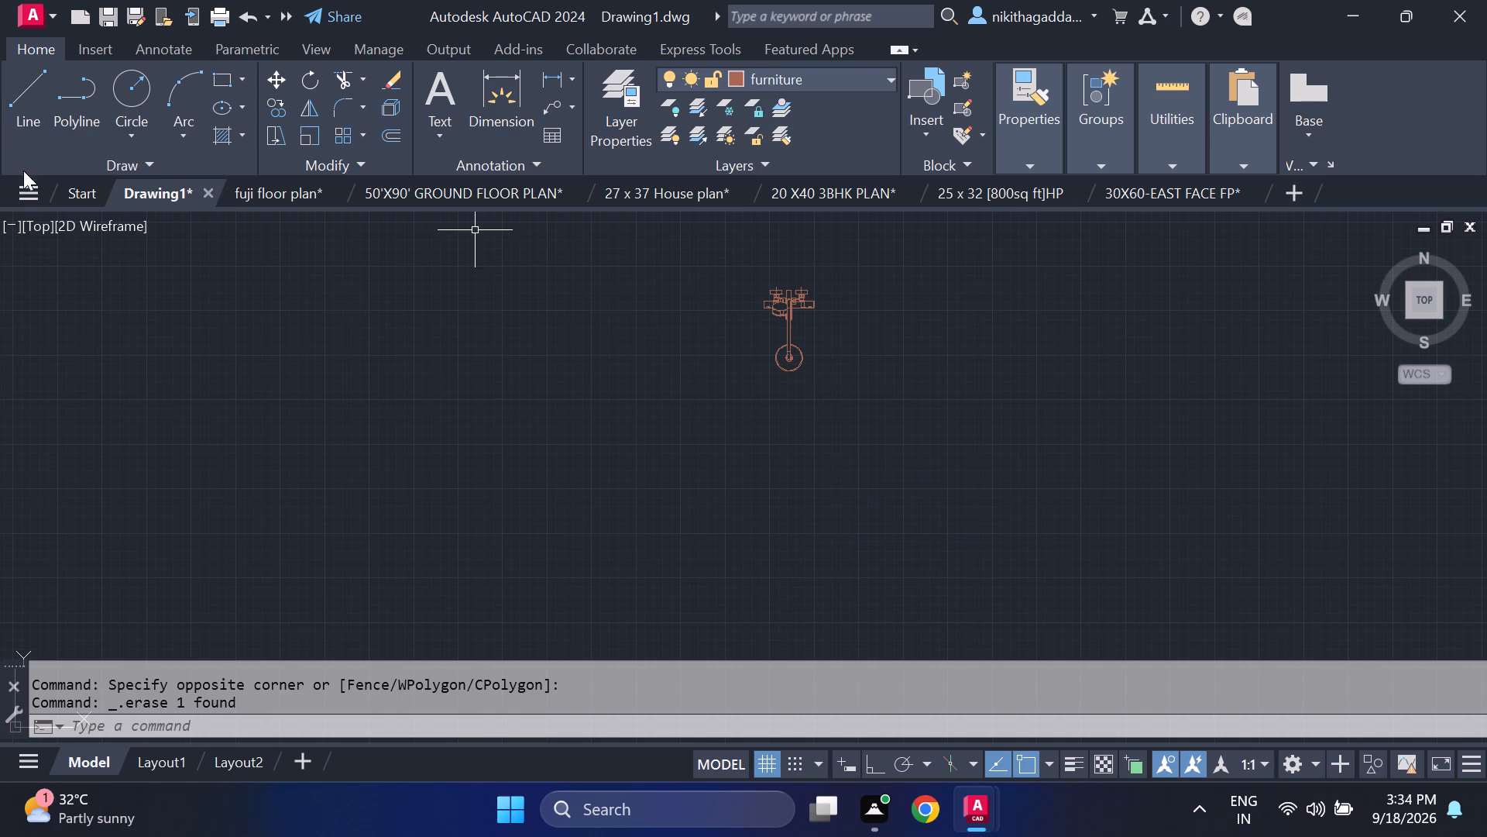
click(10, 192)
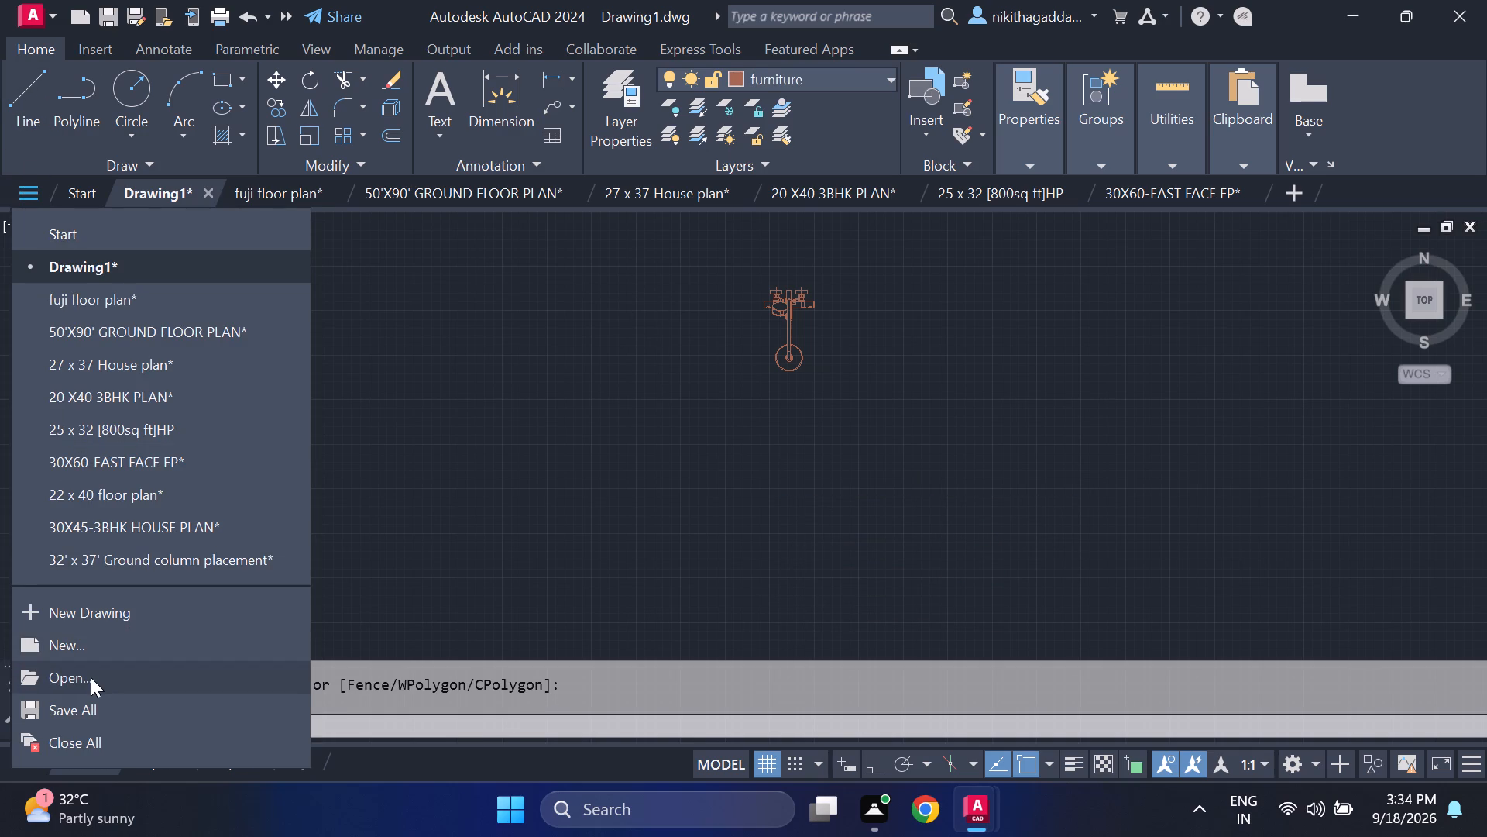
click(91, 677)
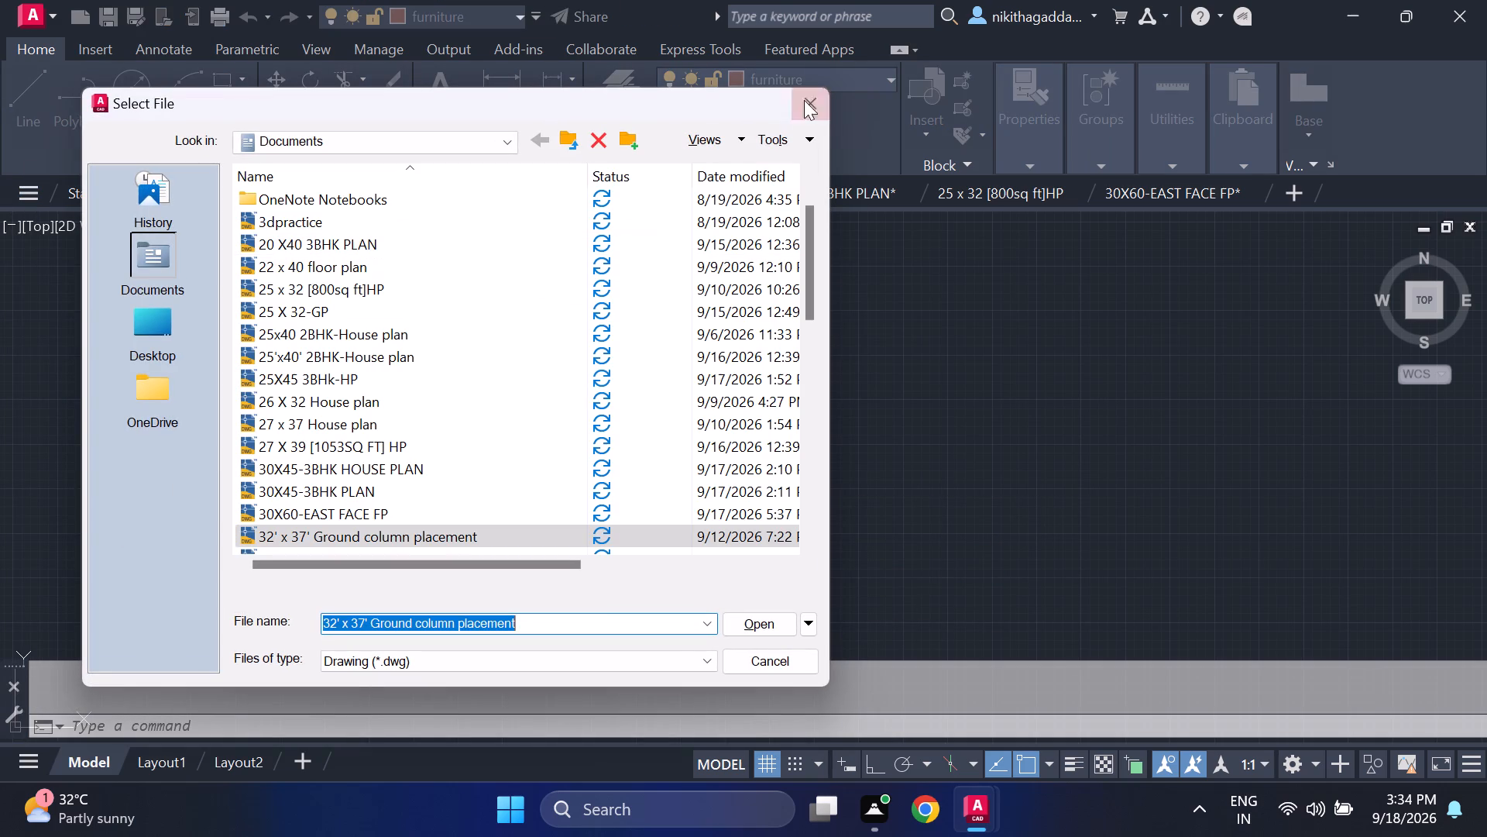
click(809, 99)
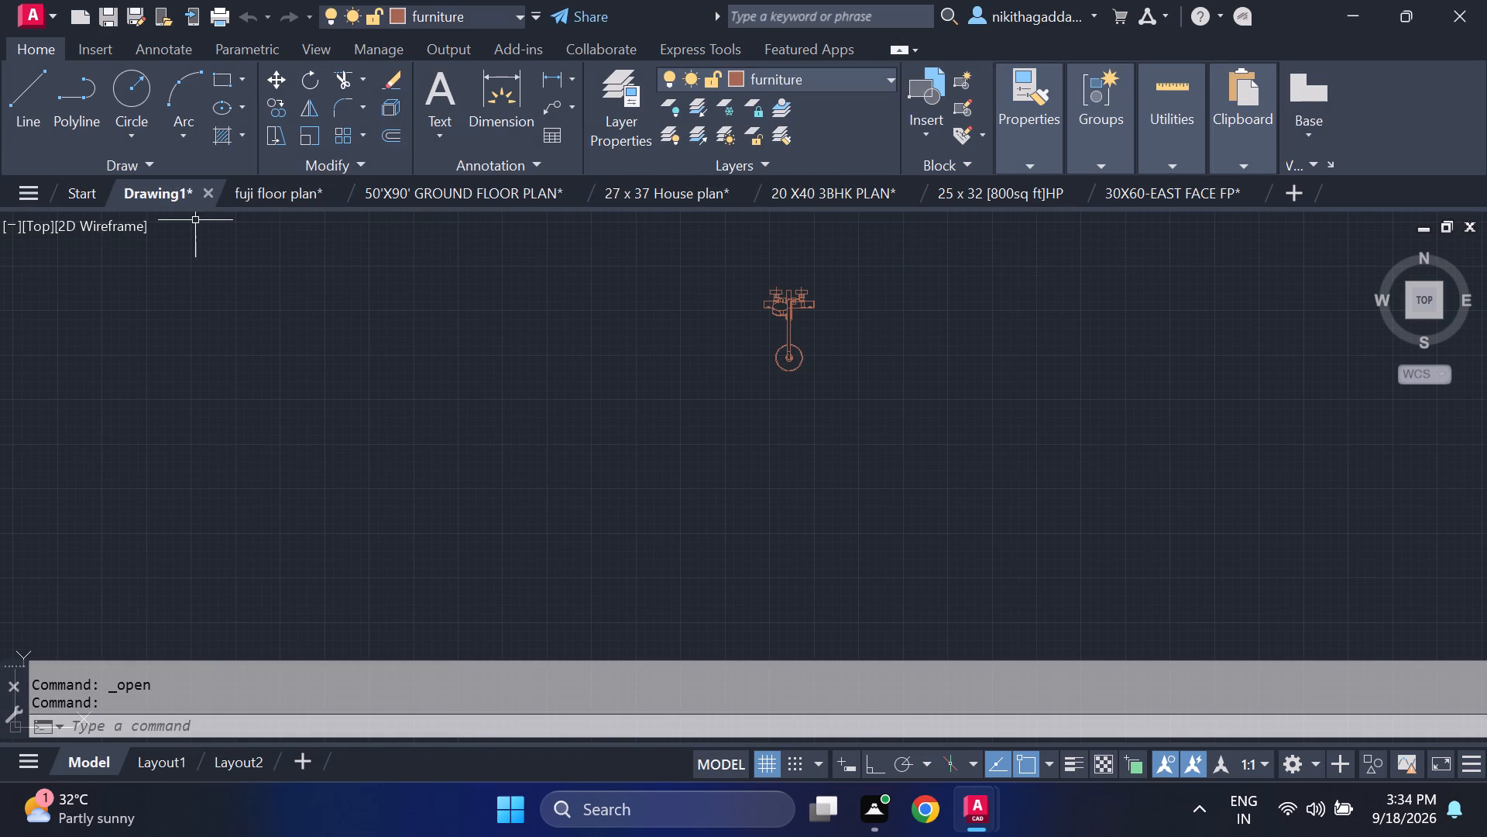
Look through the other open house plans, from fuji floor plan to 30X60-EAST FACE FP, for reusable bathroom fixtures.
click(267, 195)
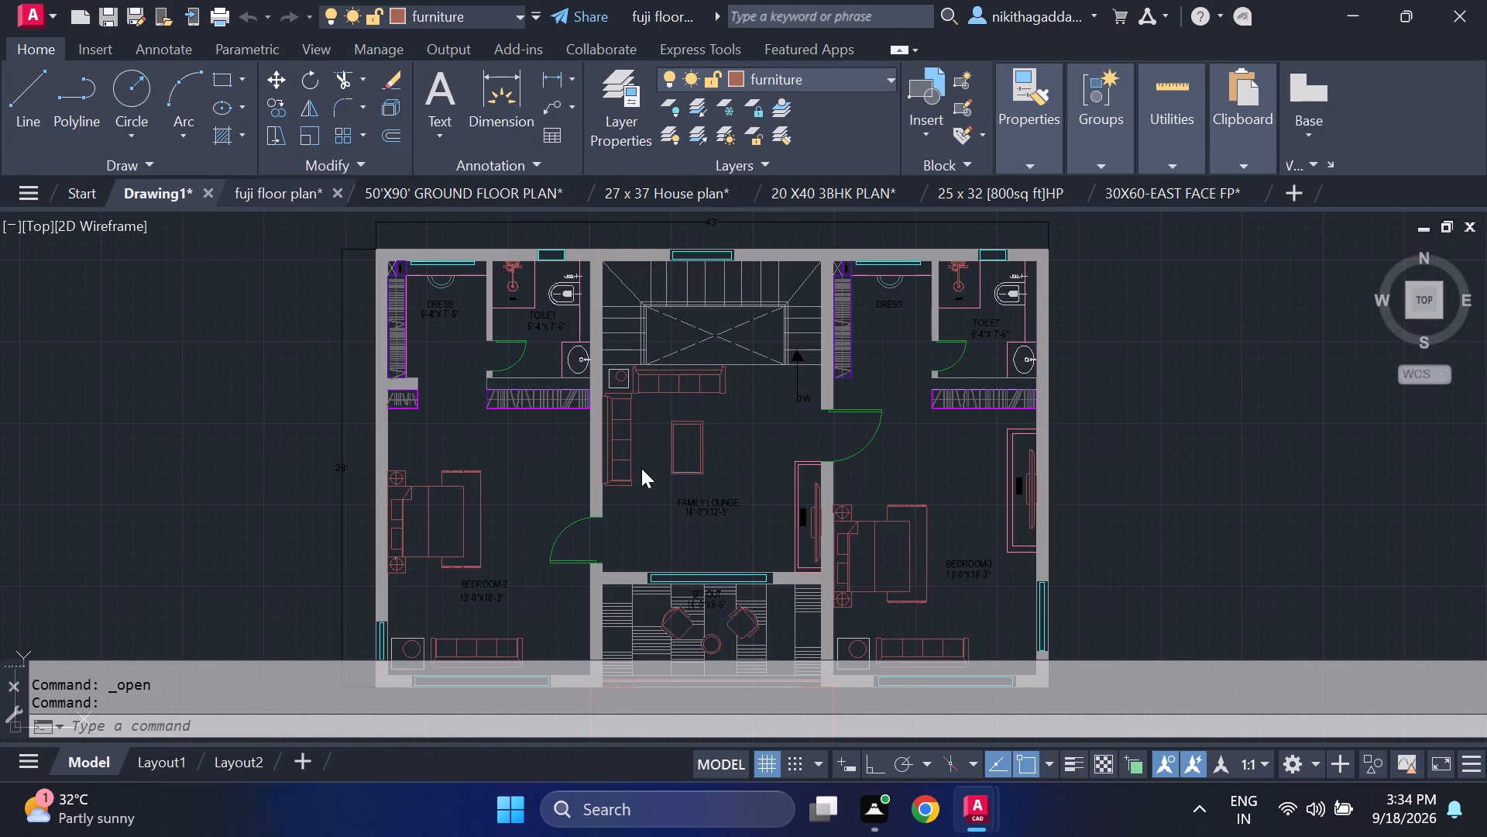
click(493, 188)
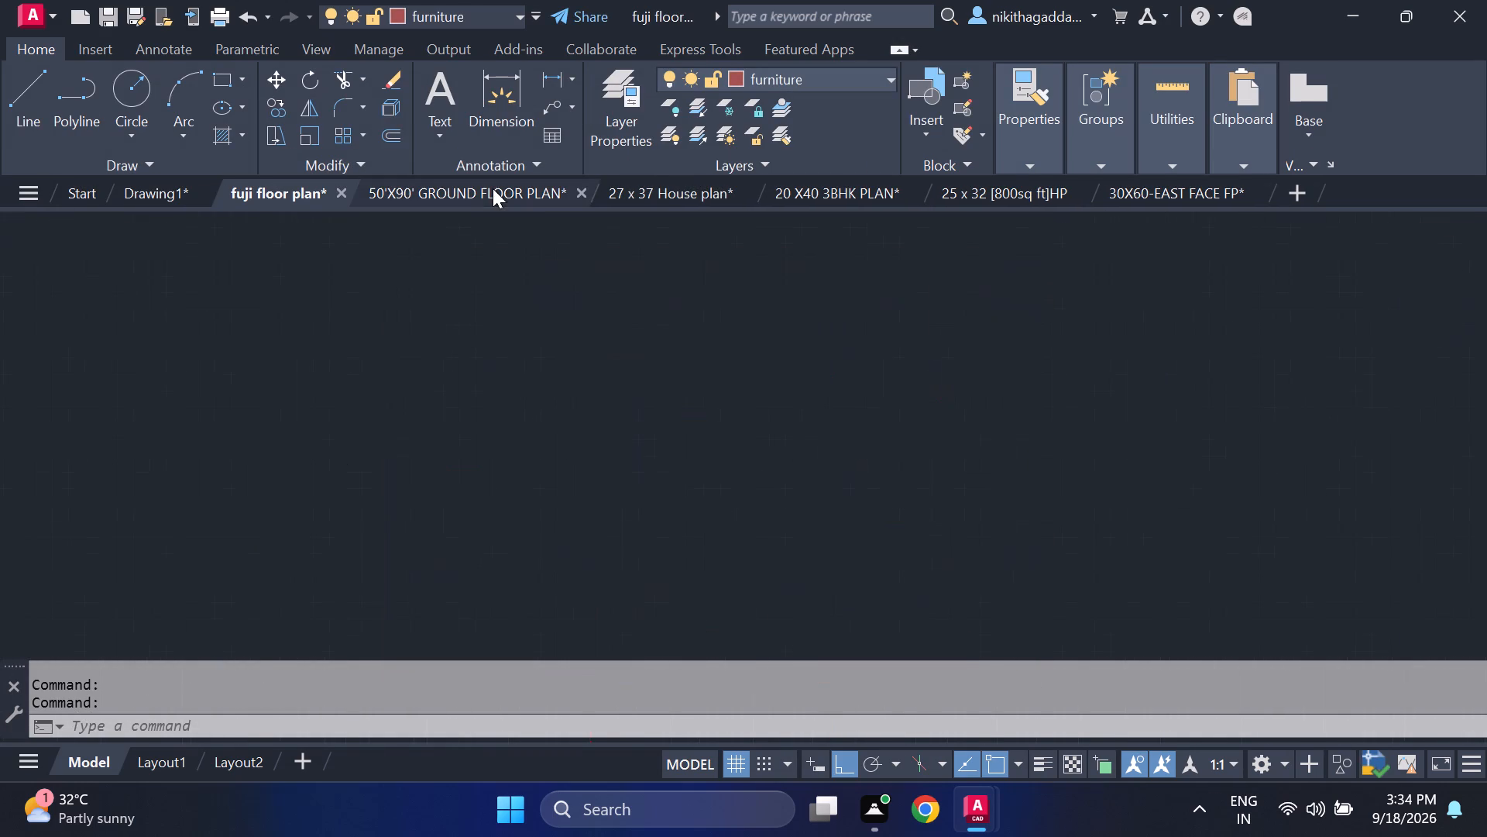
click(658, 198)
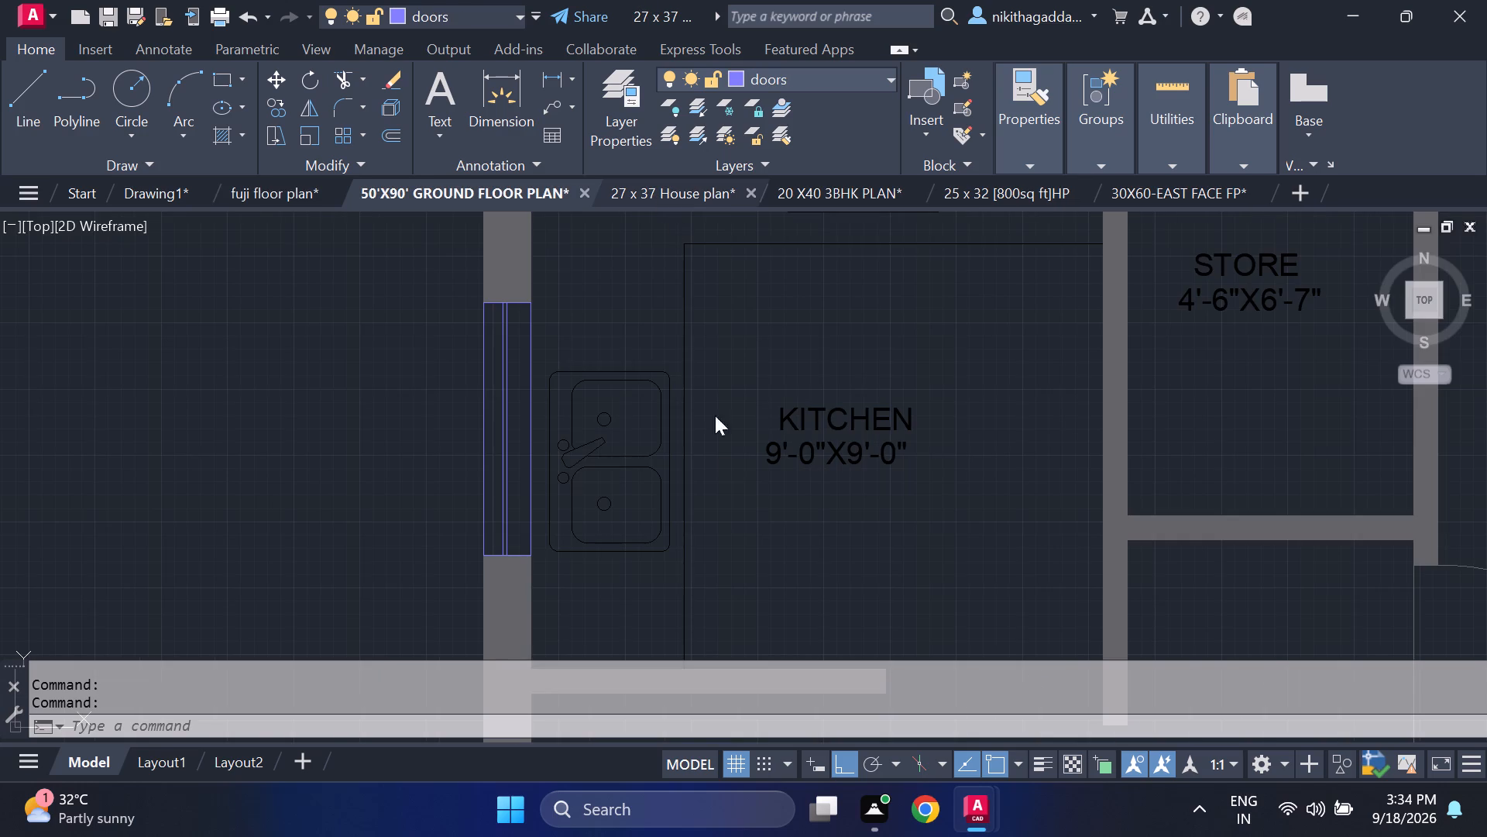
scroll(726, 462, down, 5)
middle_drag(824, 429, 671, 235)
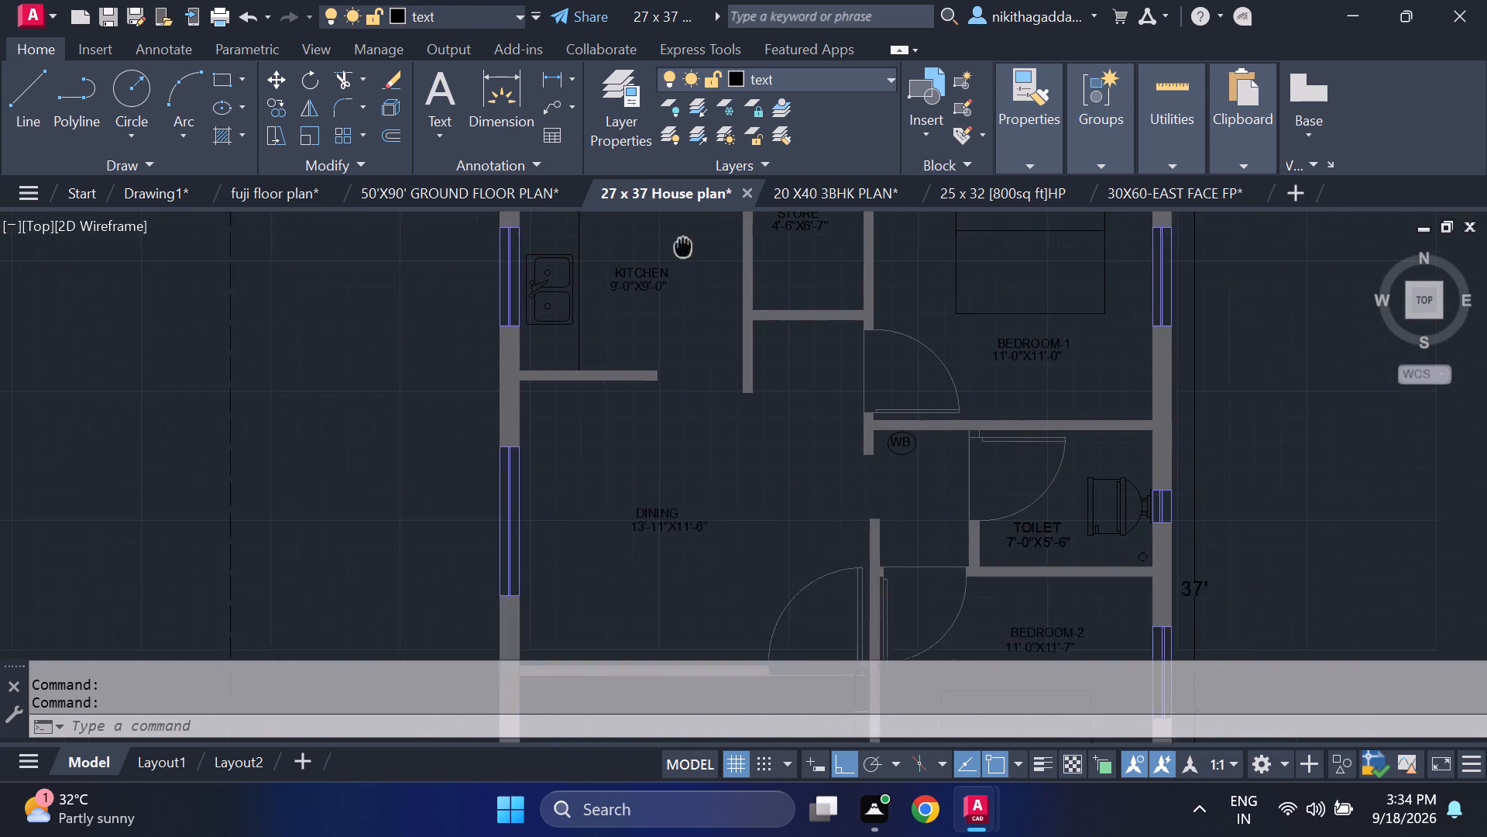
middle_drag(671, 235, 644, 213)
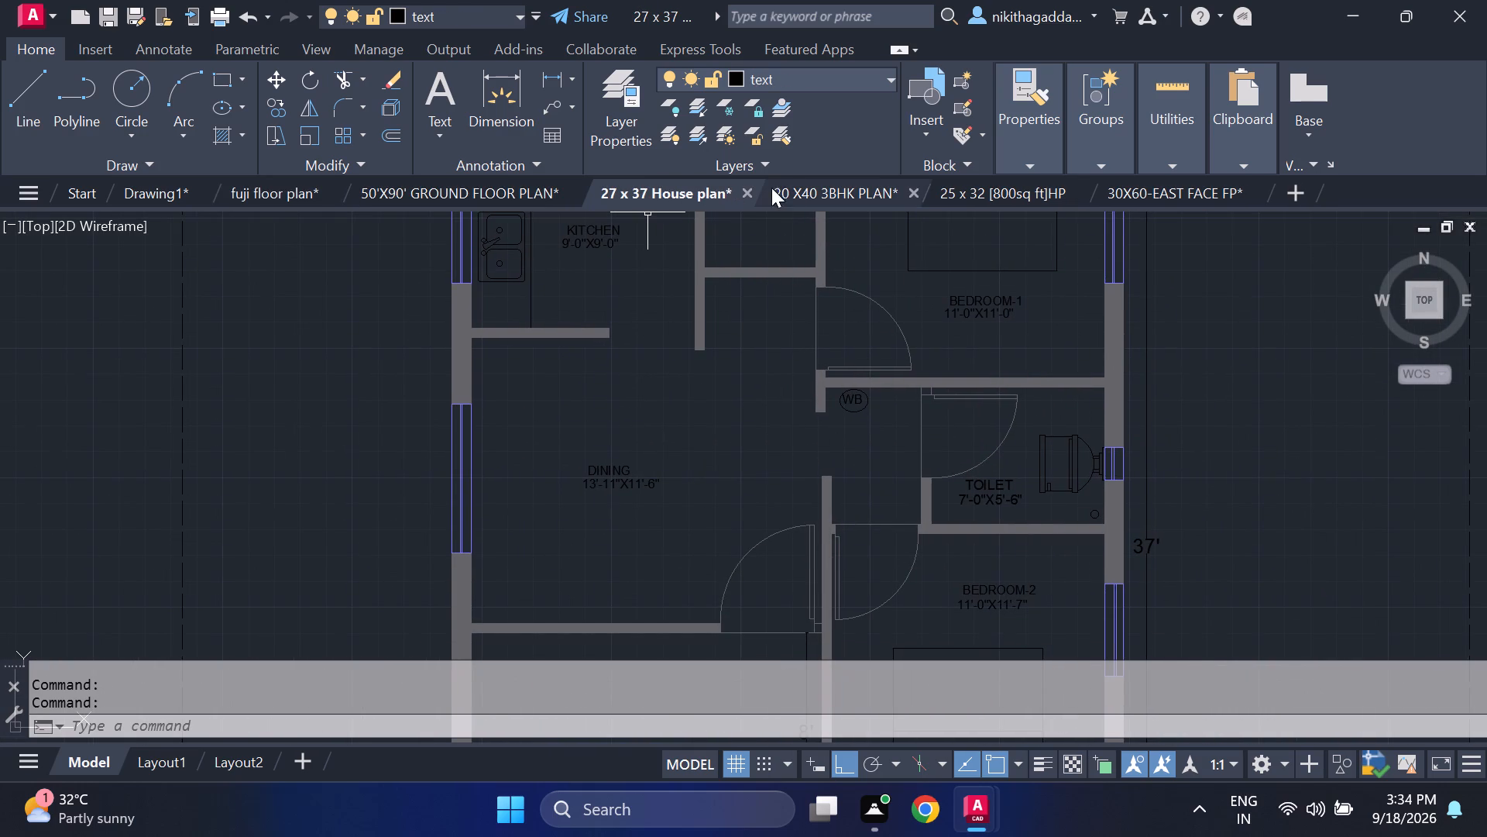
click(788, 184)
scroll(723, 436, down, 2)
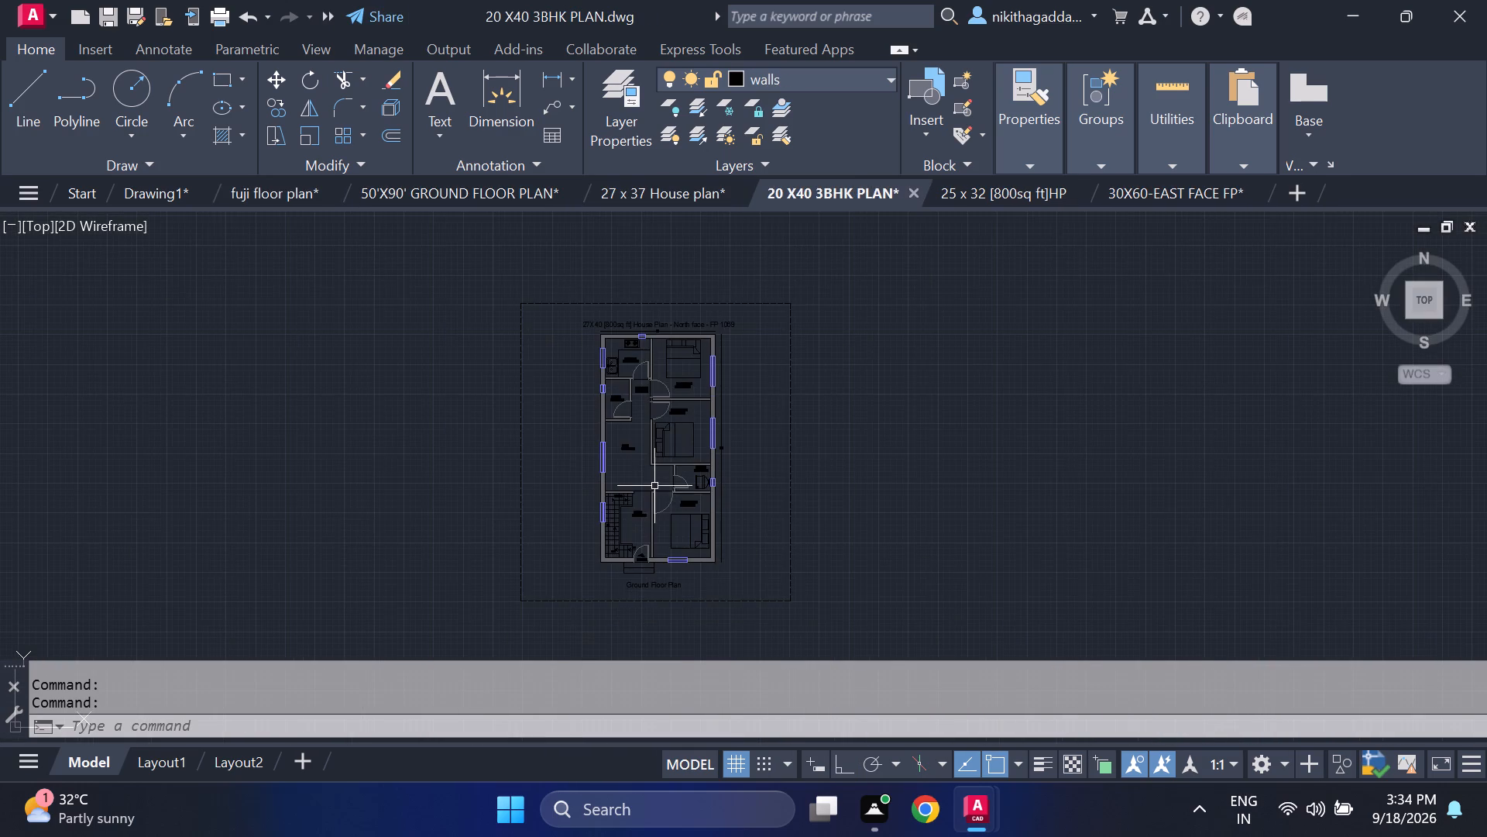
scroll(655, 483, up, 2)
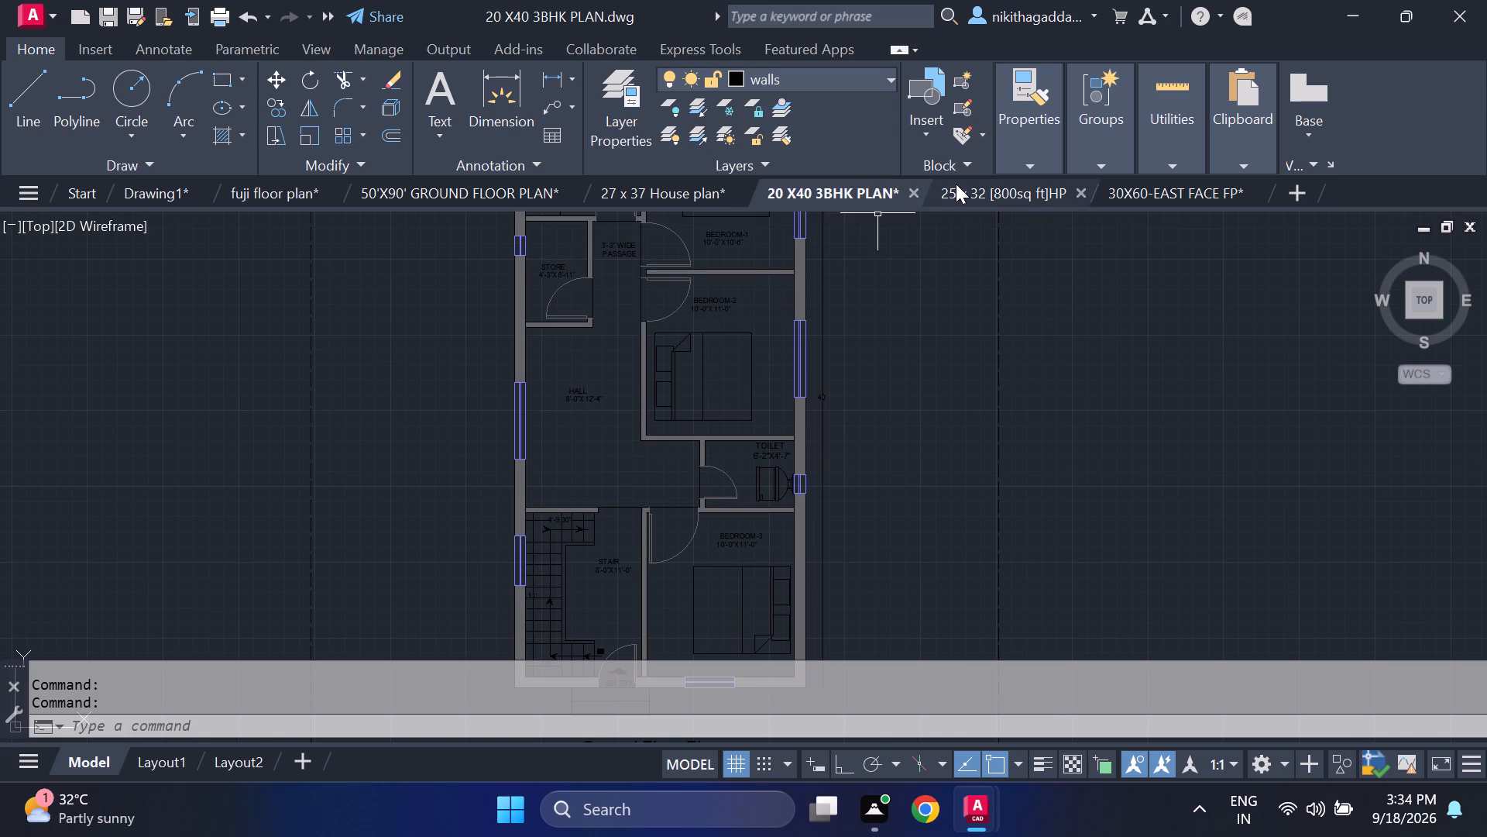
click(962, 196)
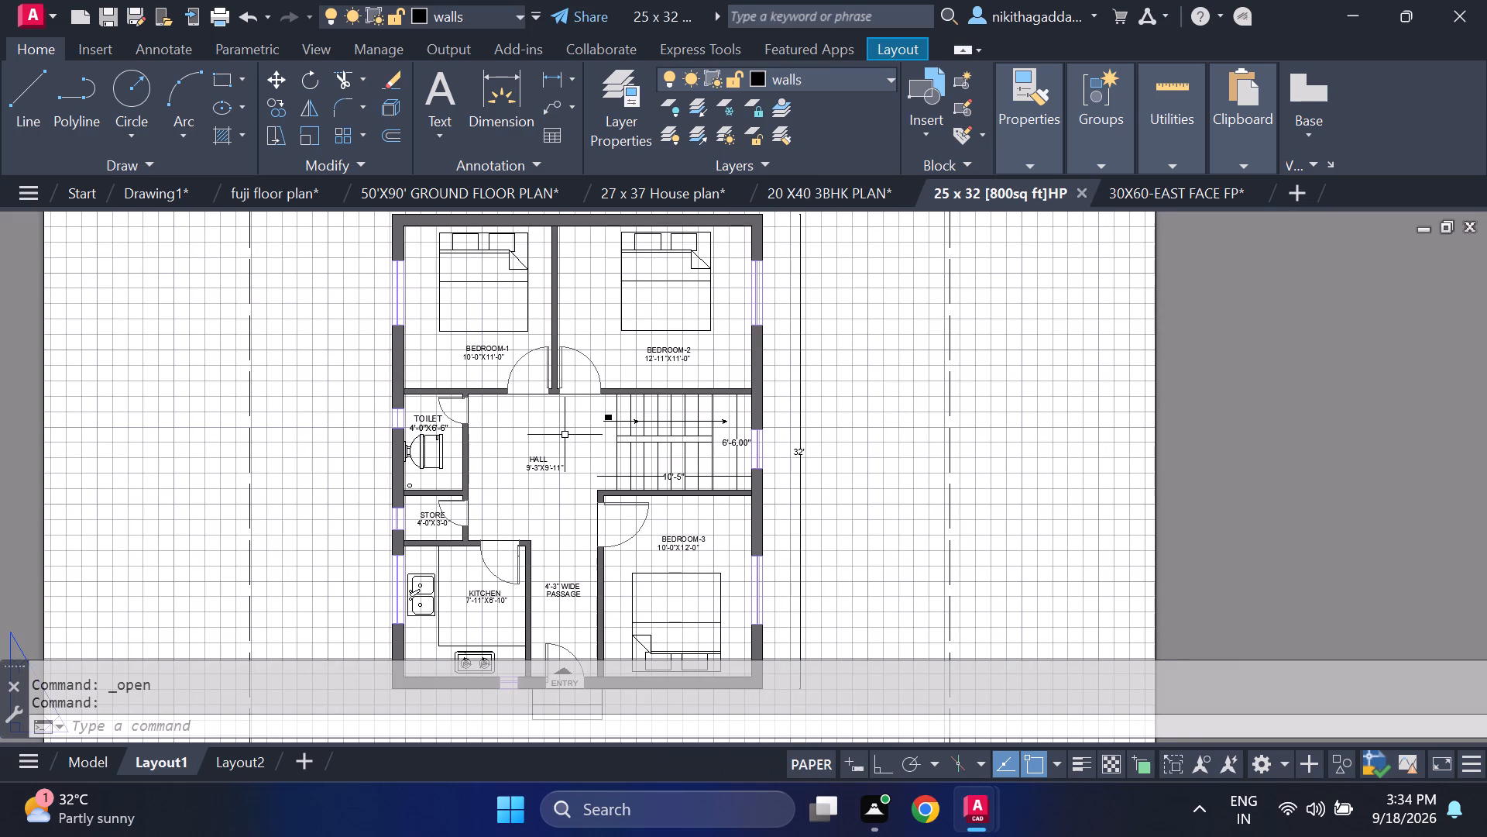
scroll(565, 435, down, 1)
scroll(565, 435, up, 1)
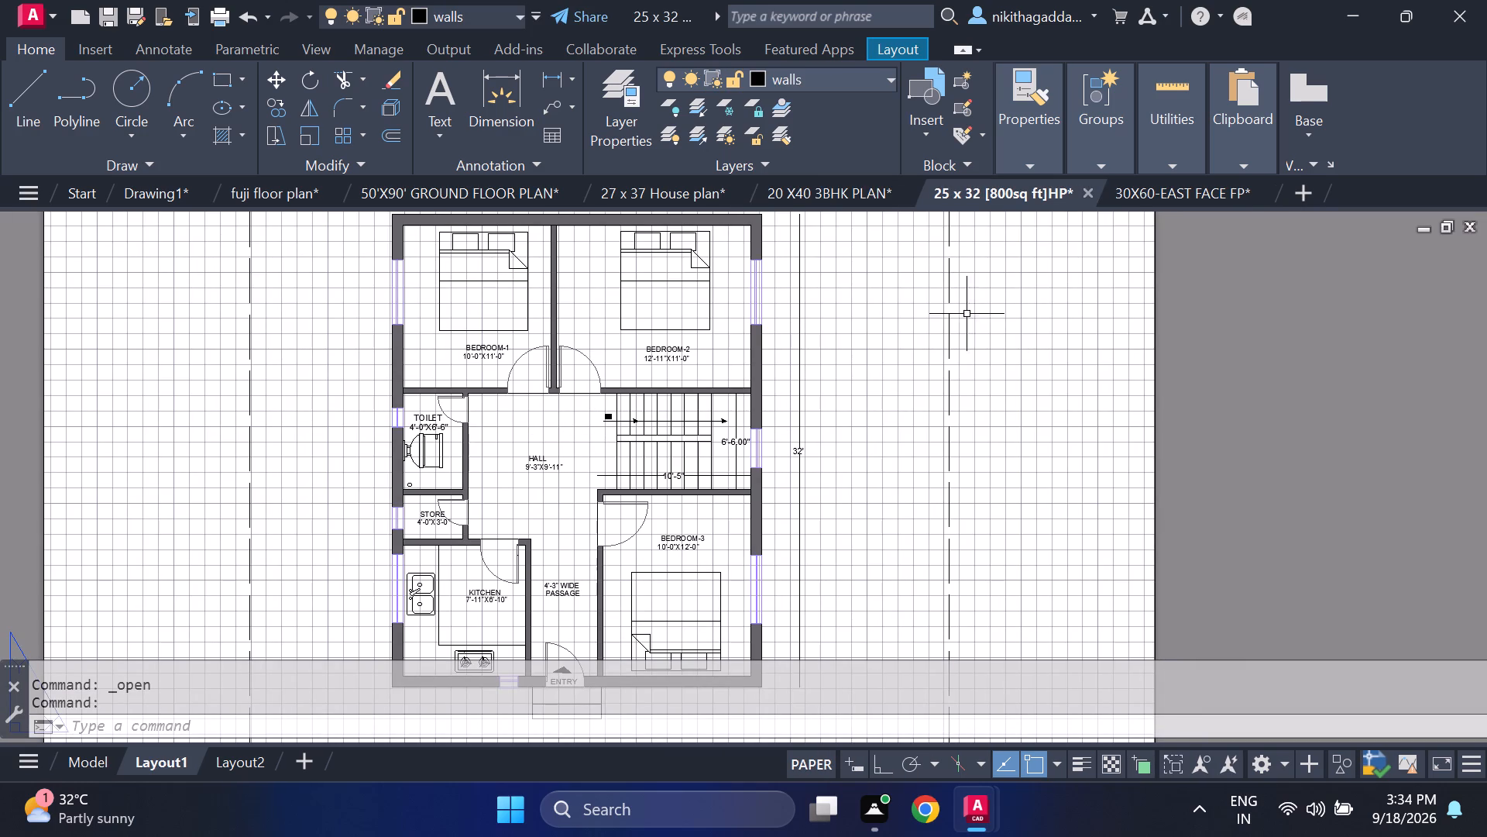
click(1160, 191)
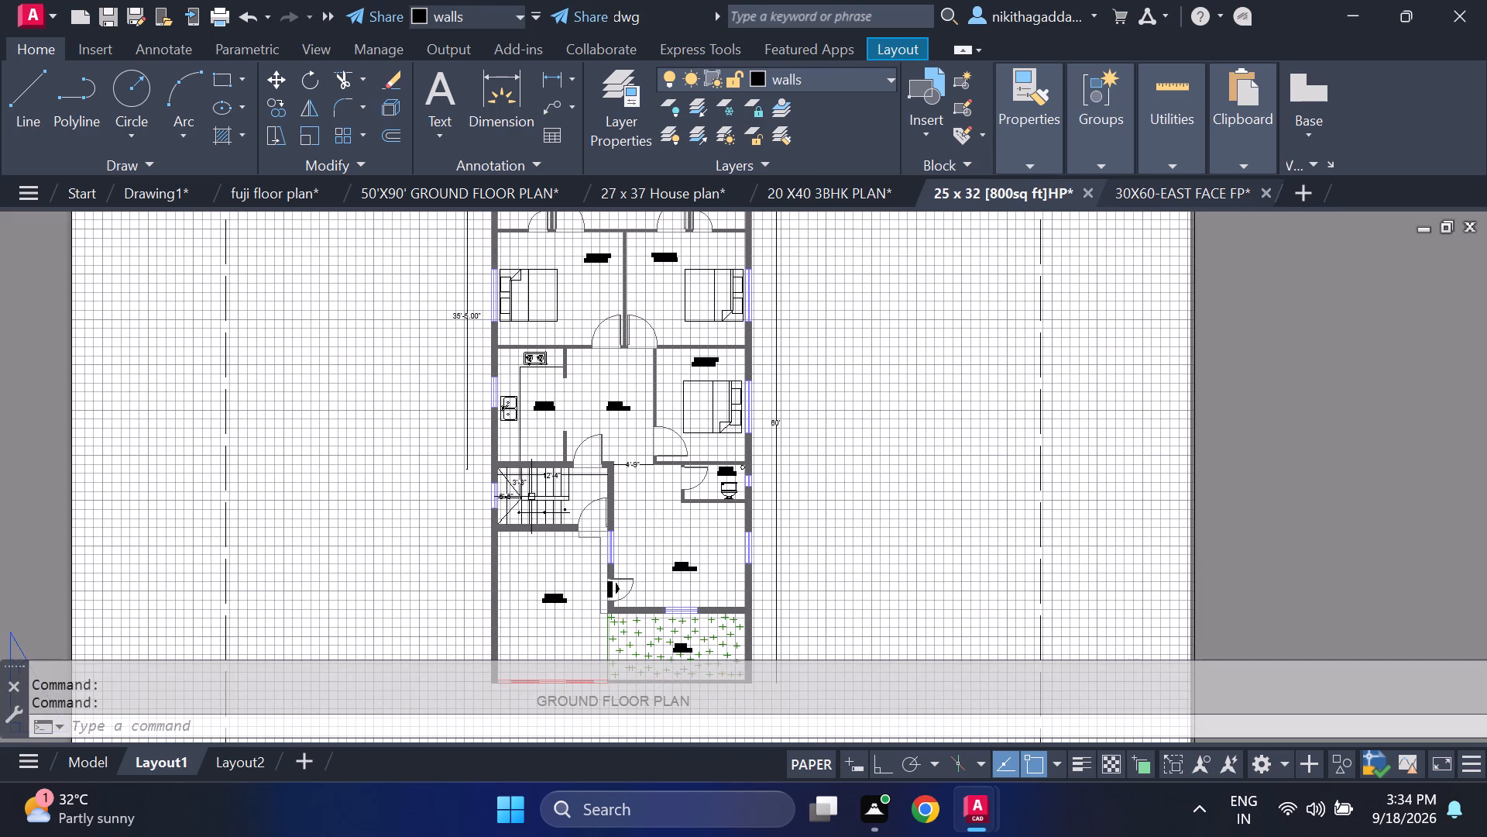
scroll(536, 495, up, 1)
scroll(541, 495, down, 1)
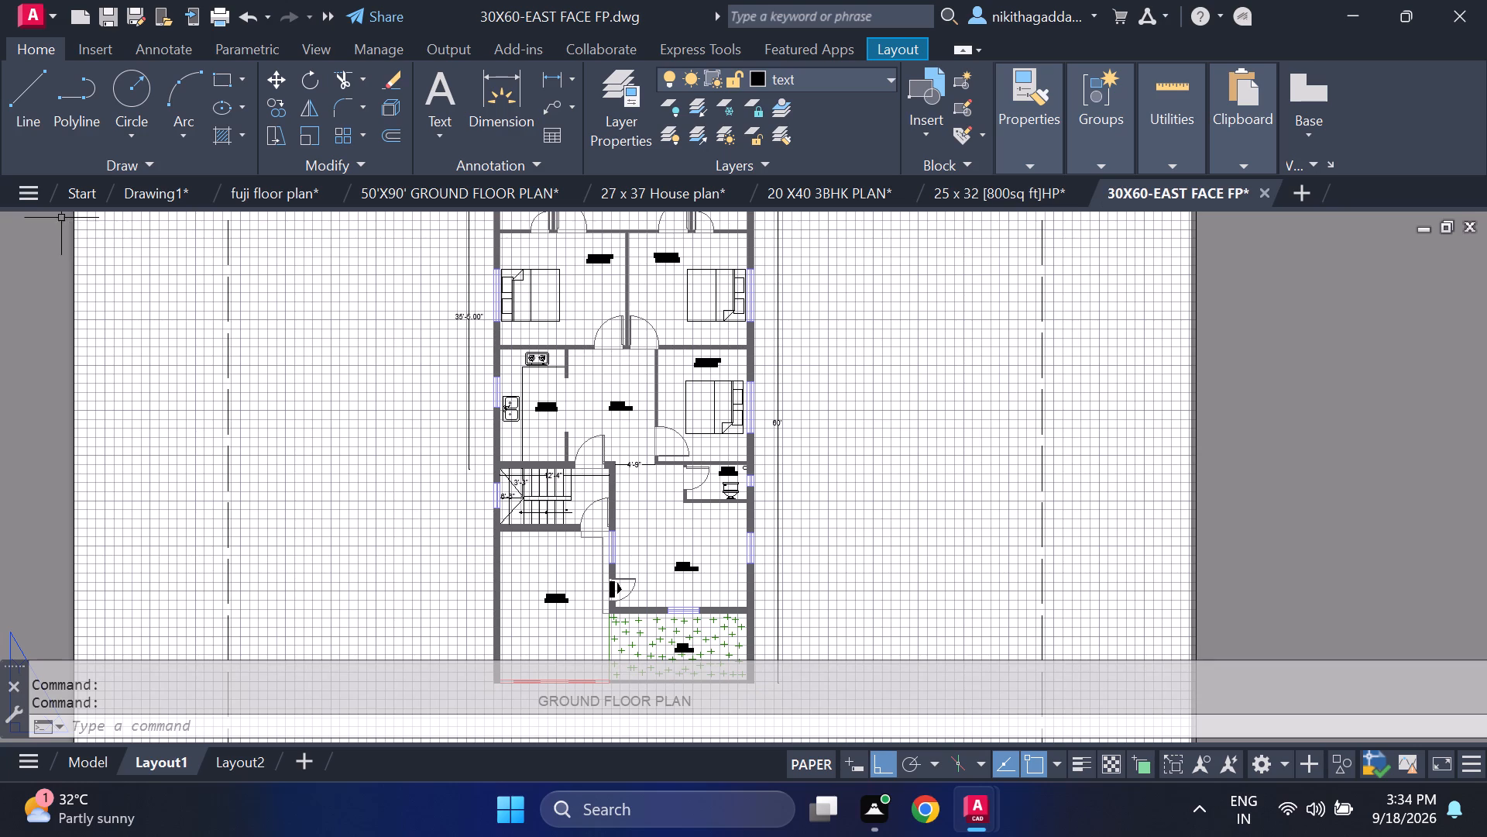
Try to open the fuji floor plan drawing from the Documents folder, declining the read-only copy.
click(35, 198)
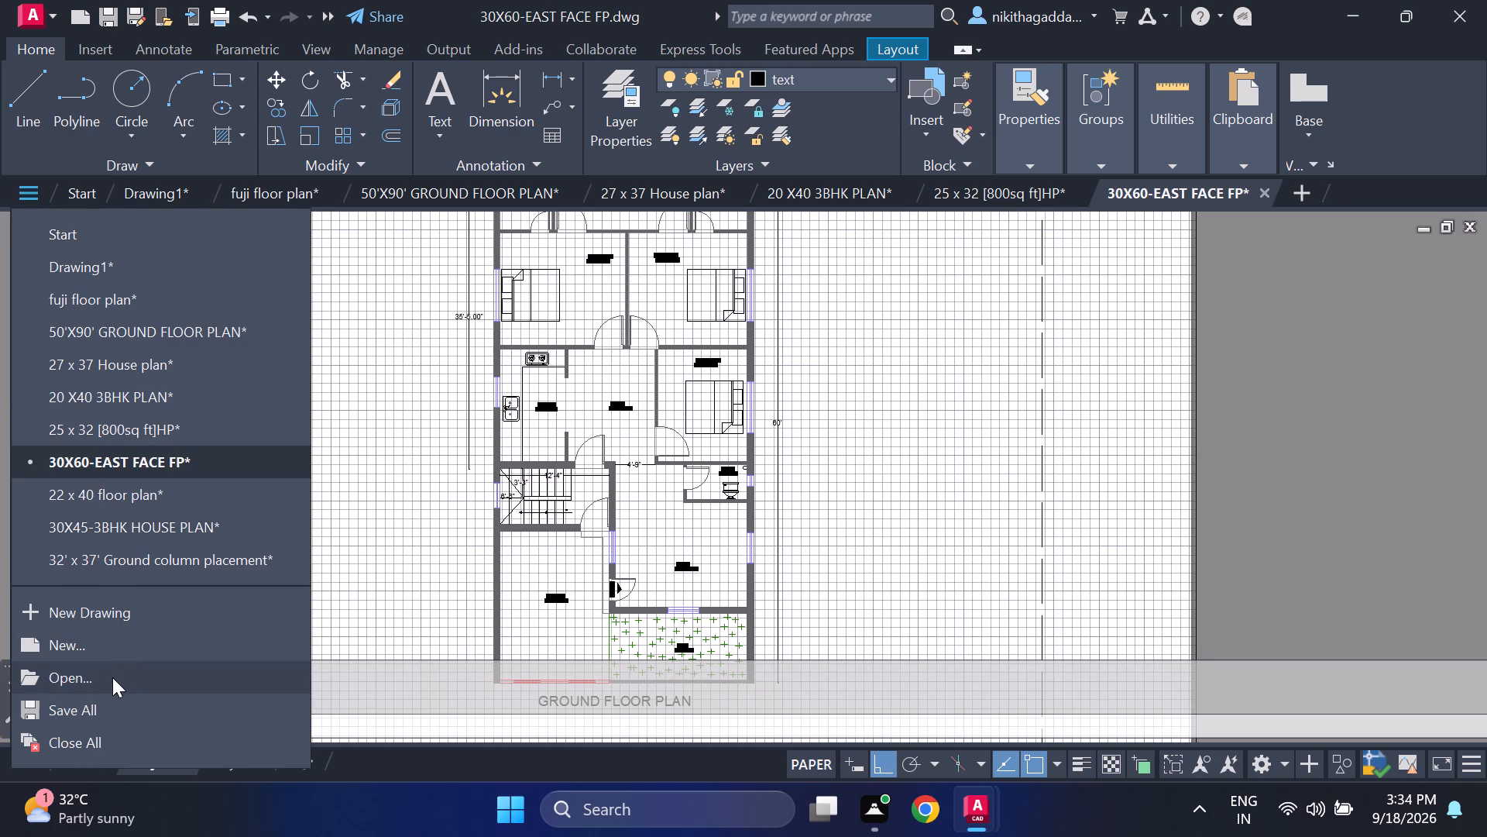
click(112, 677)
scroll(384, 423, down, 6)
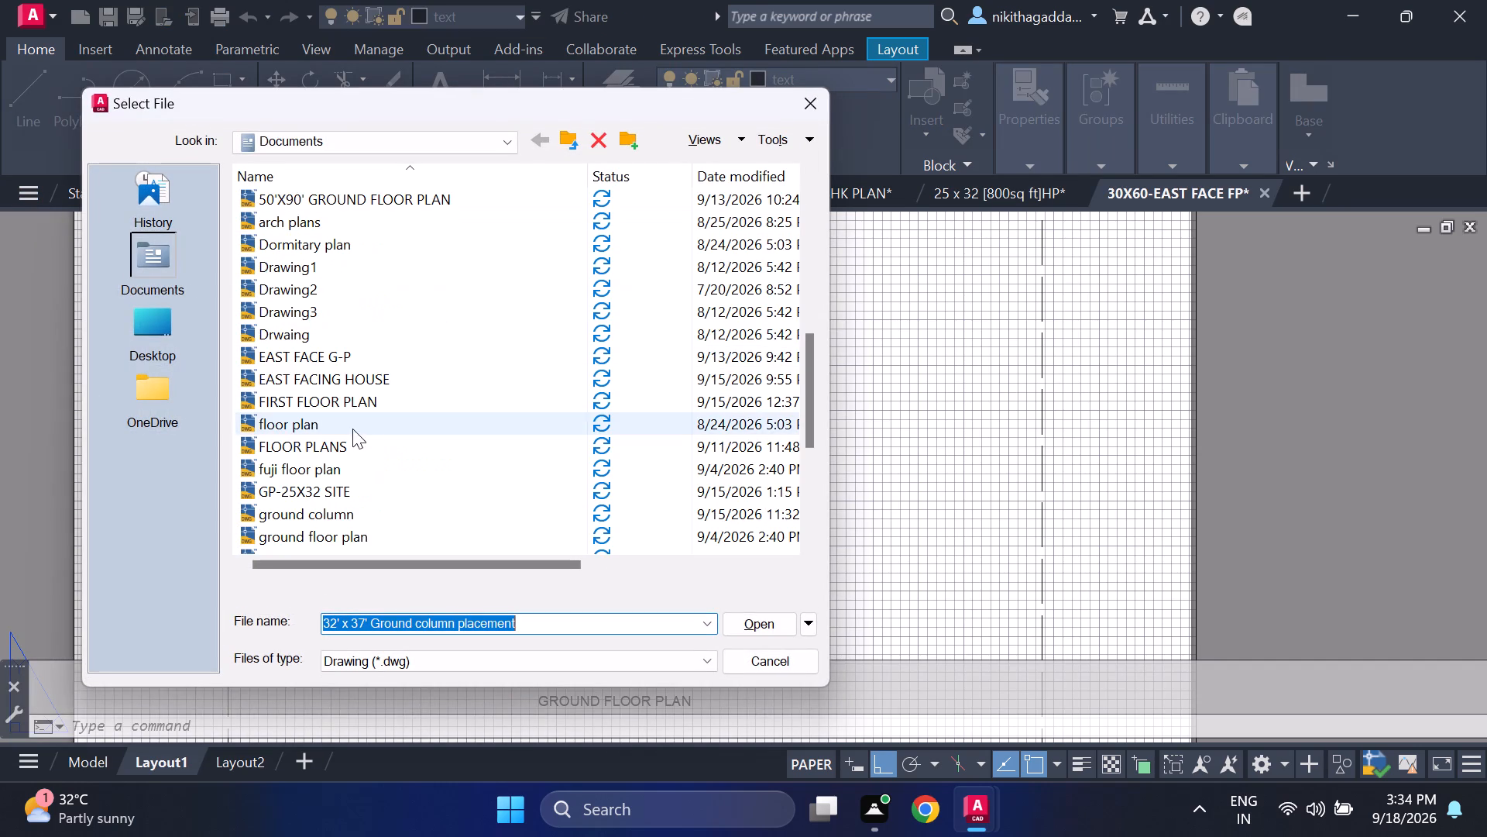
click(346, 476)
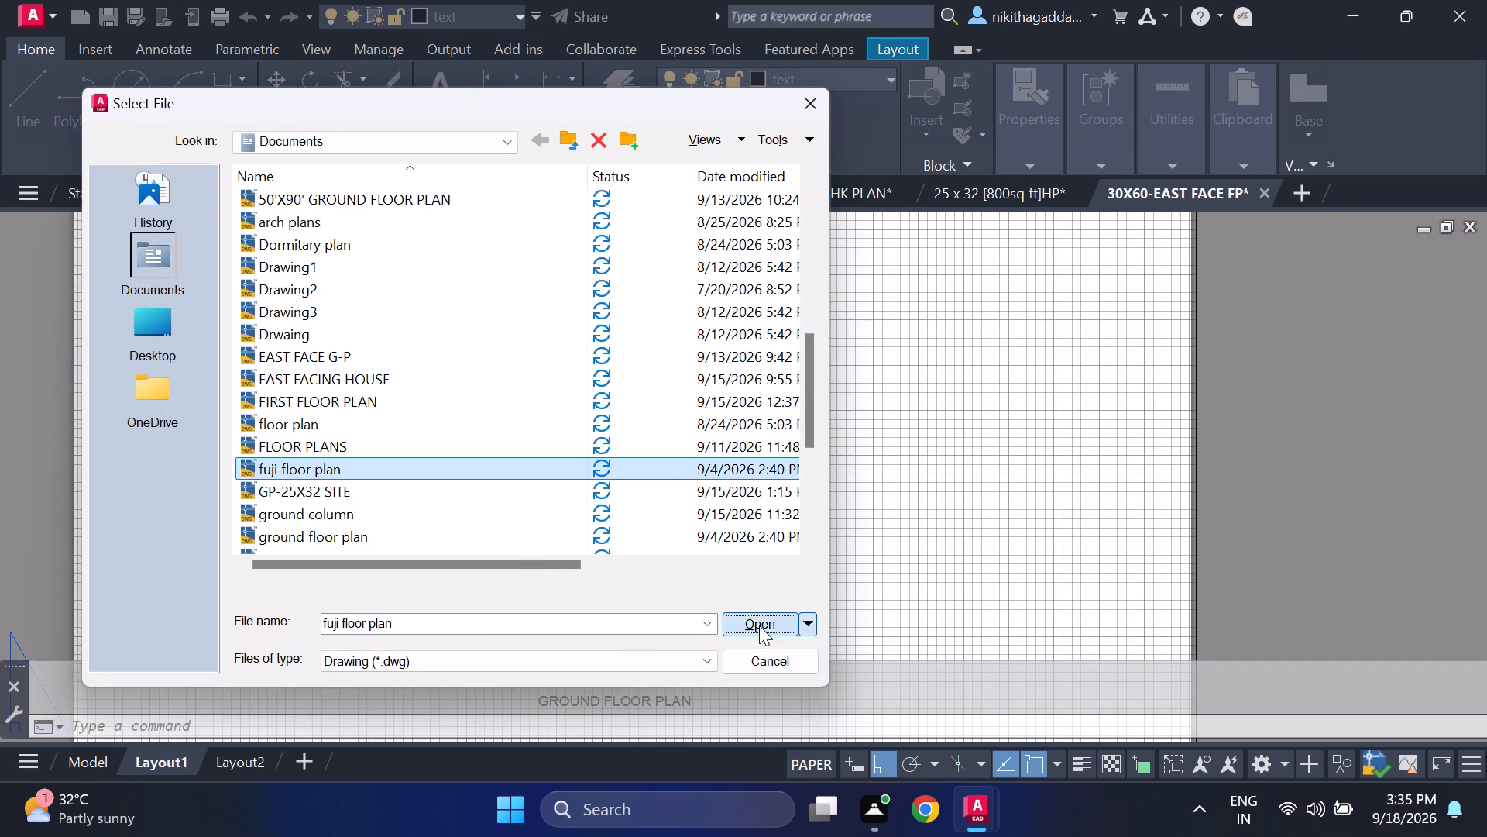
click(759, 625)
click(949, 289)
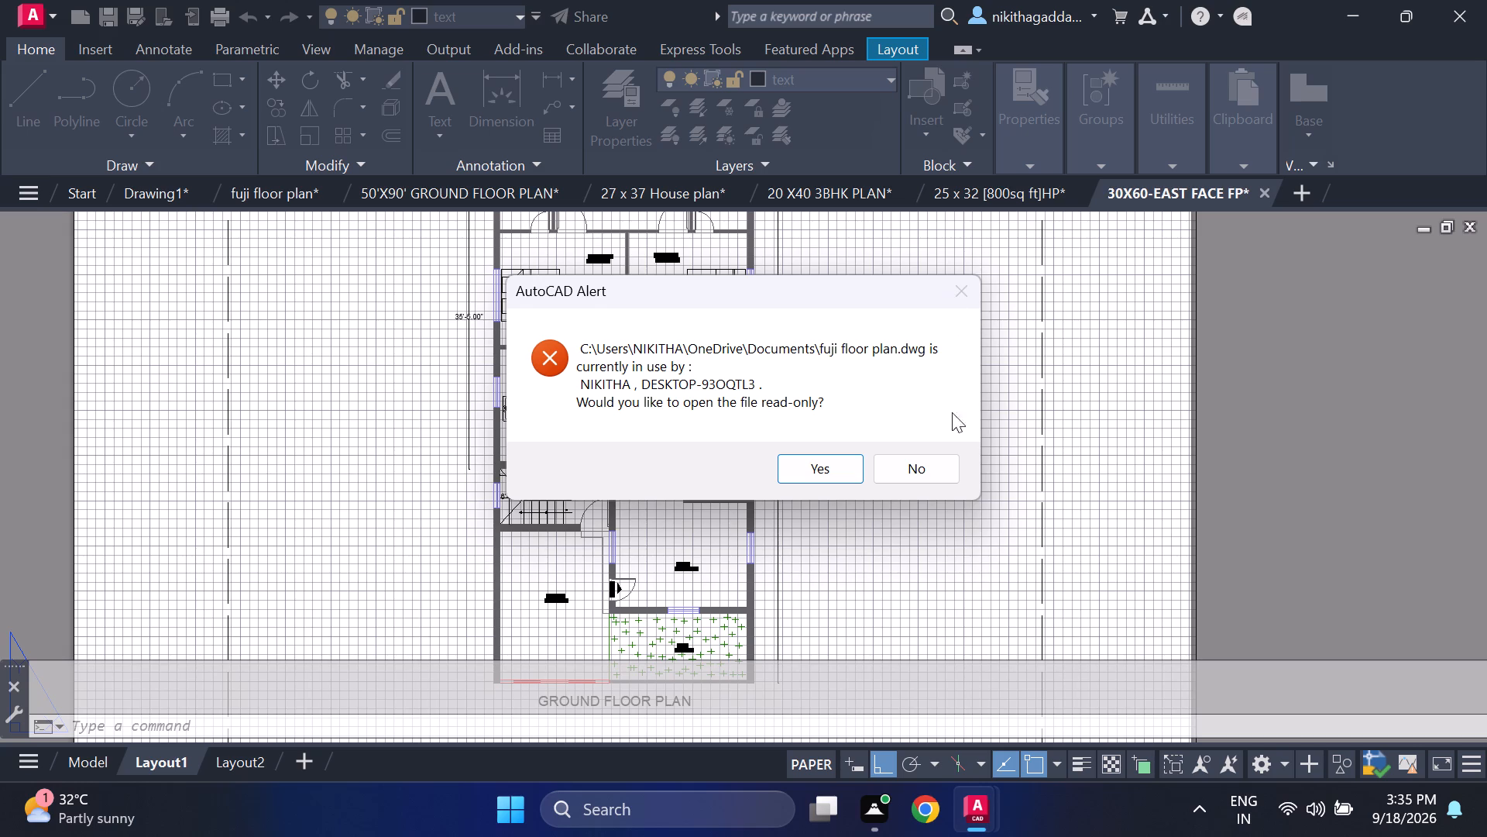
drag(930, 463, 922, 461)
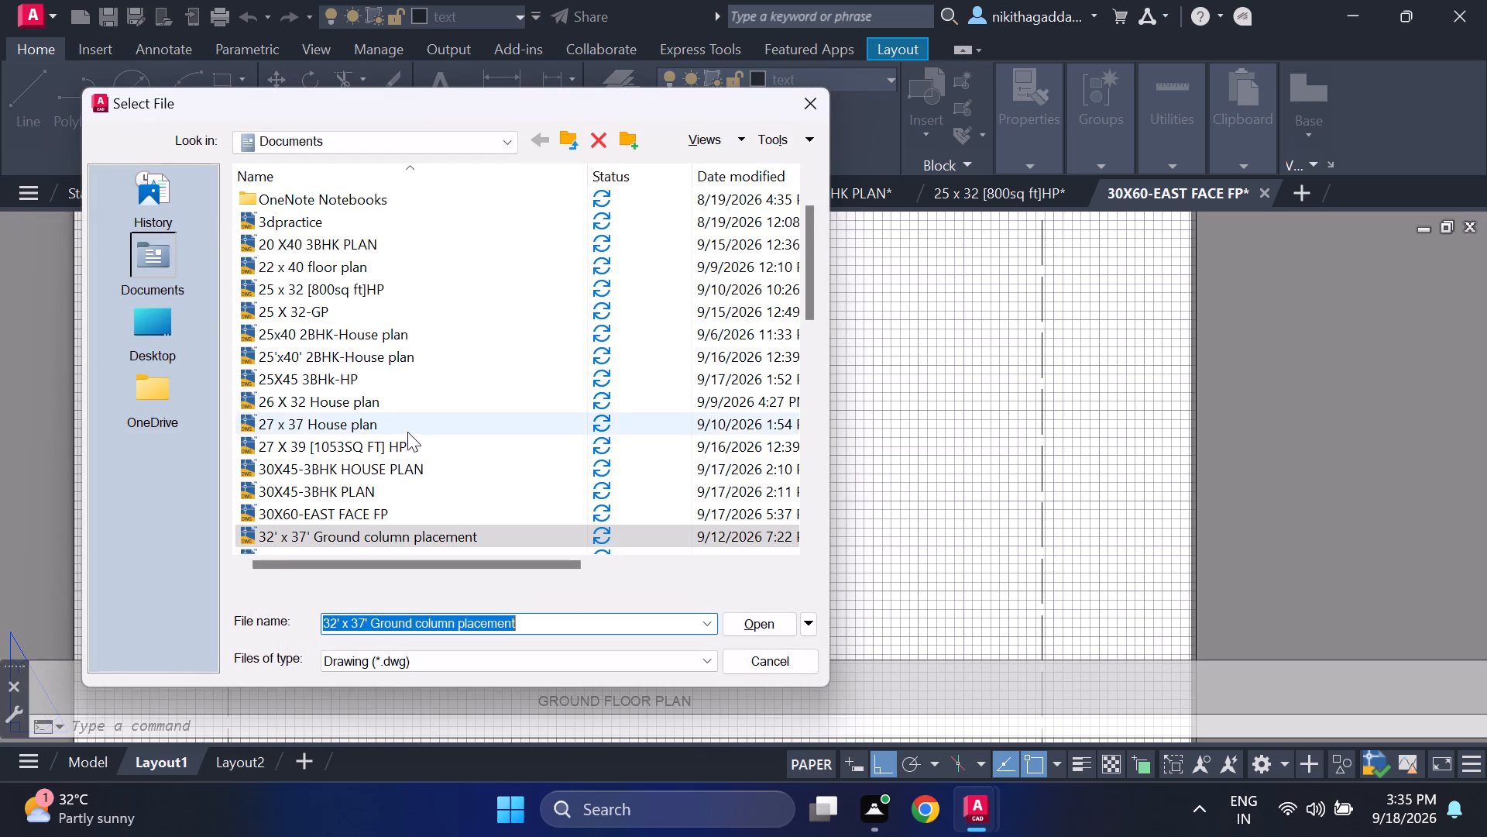
Open the drawing 35'X65'-GROUND FLOOR PLAN from the Documents folder.
scroll(411, 463, down, 3)
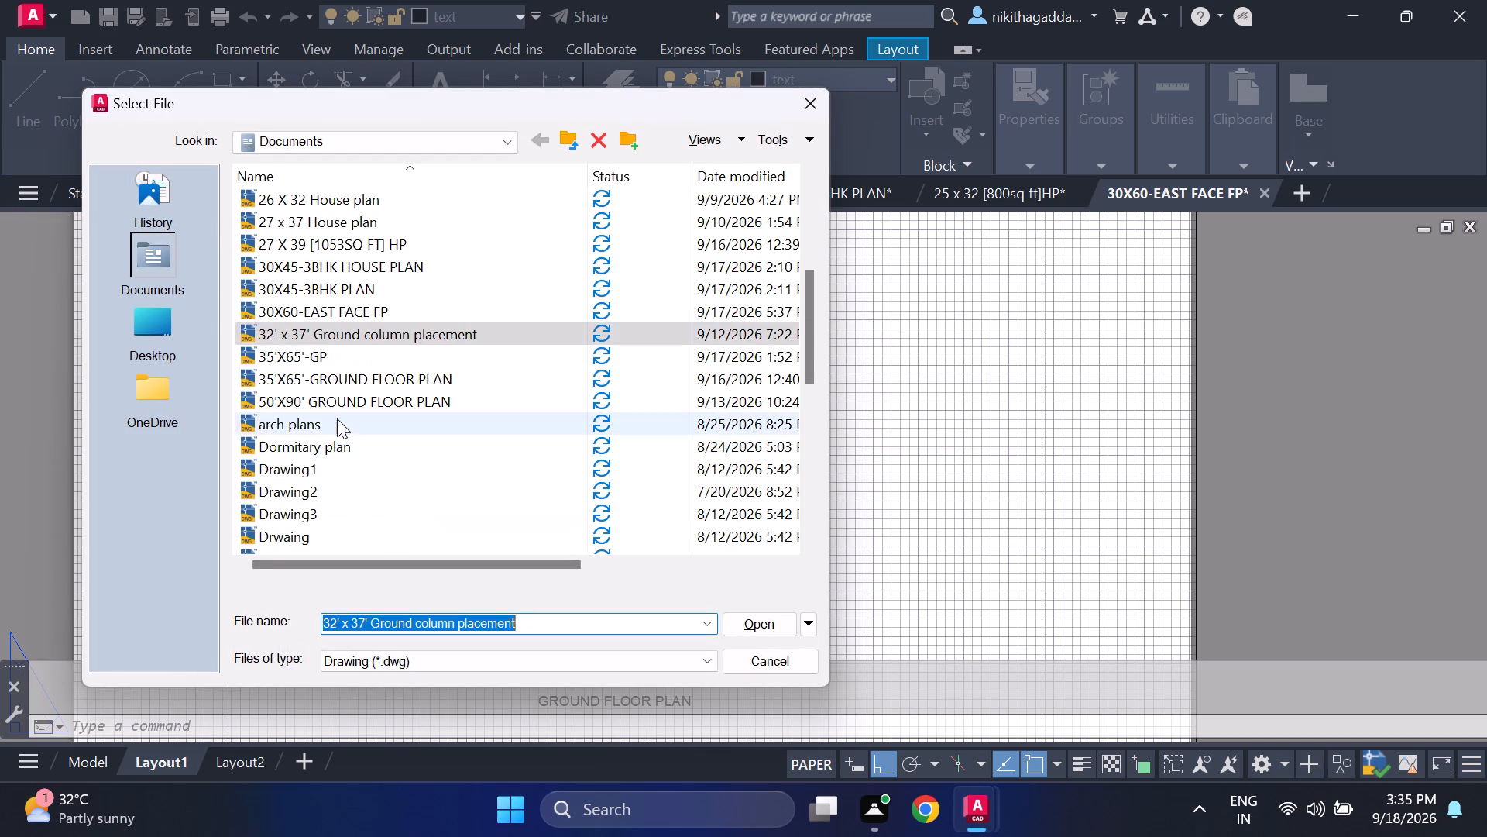
click(362, 377)
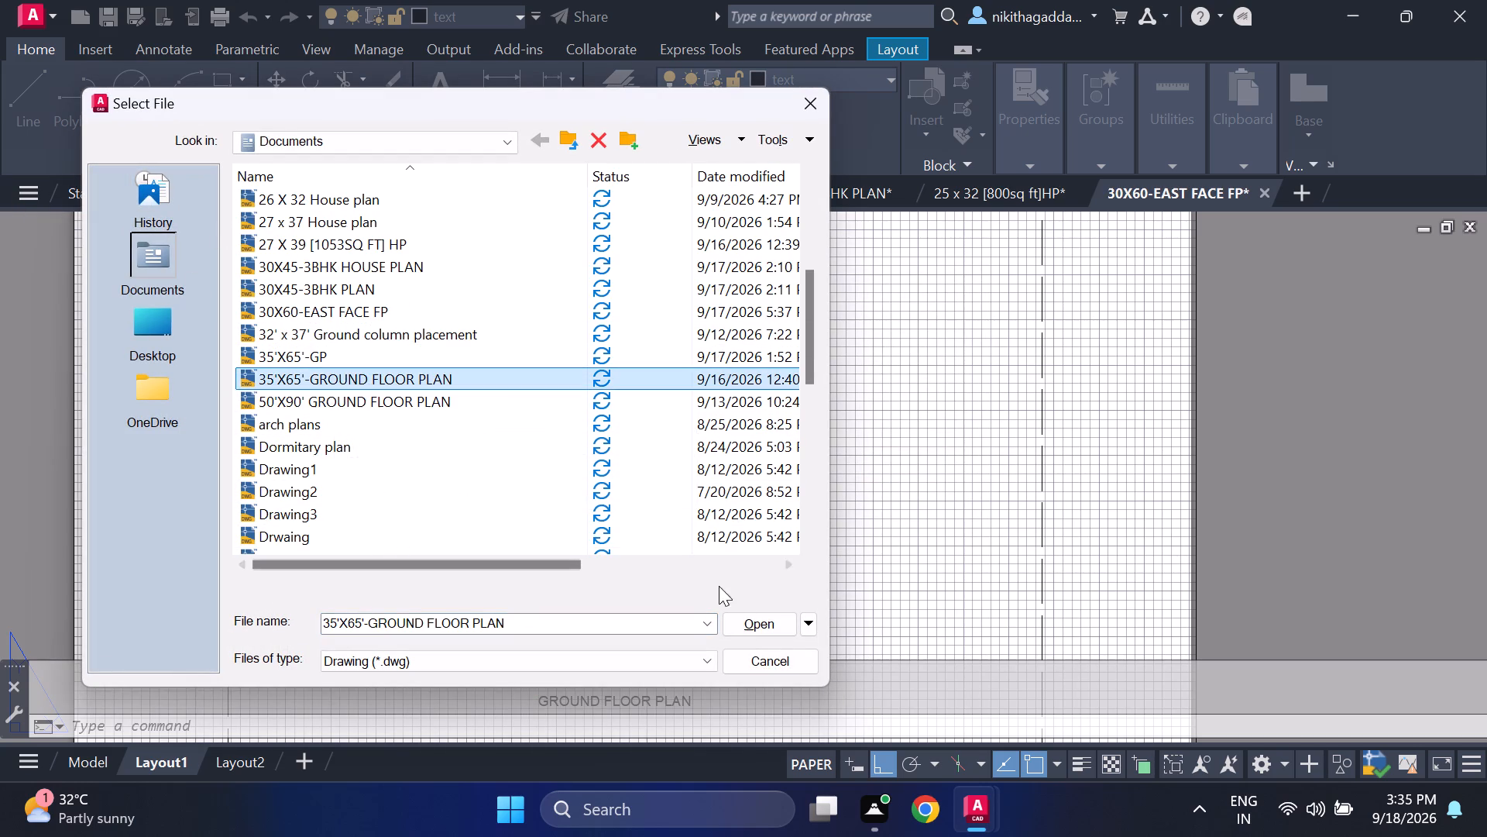
click(750, 615)
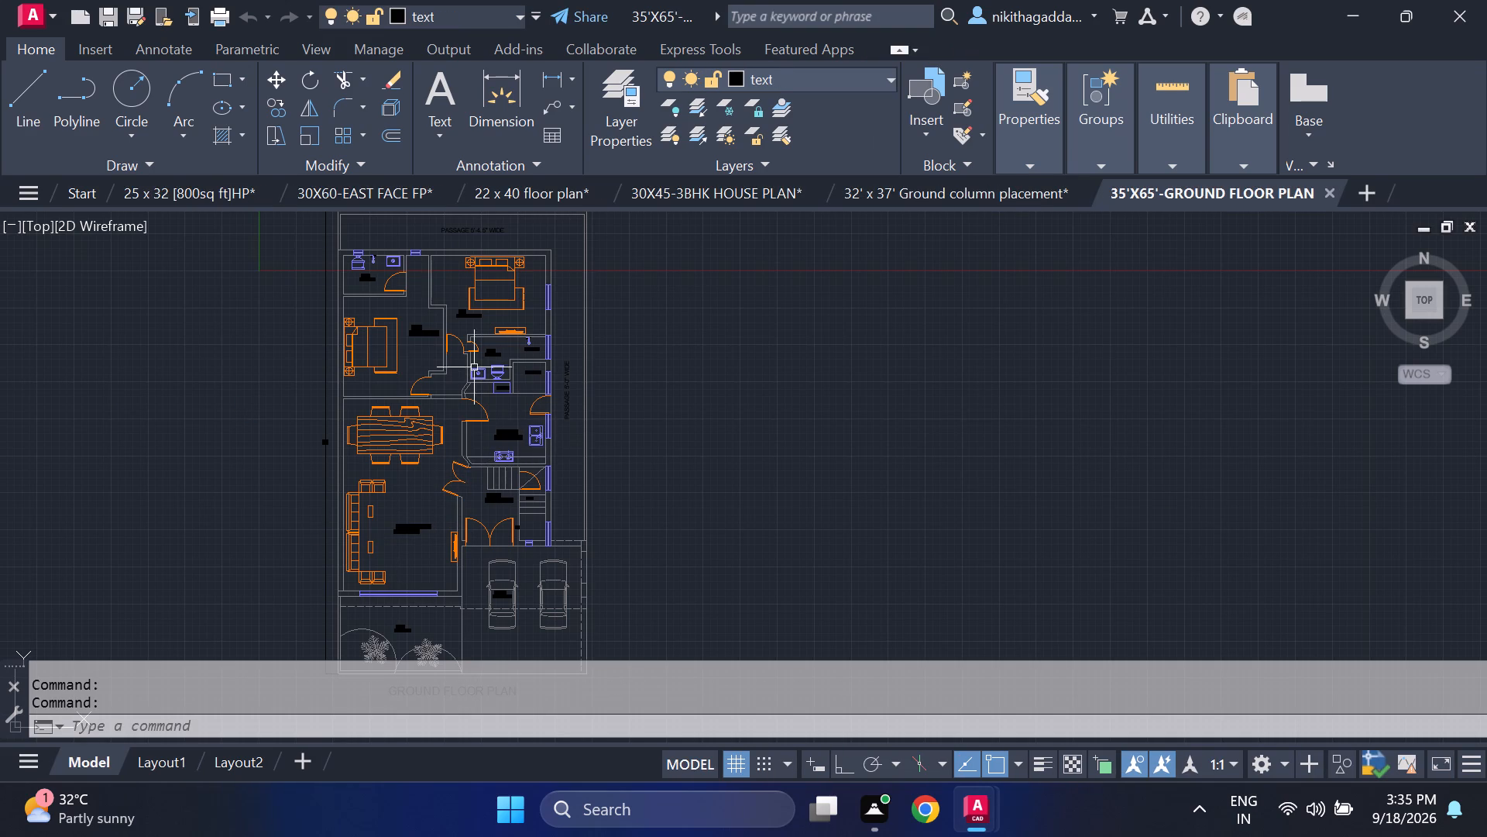
Copy the washbasin and toilet from the 9'-0"X6'-0" bath beside the laundry to the clipboard.
scroll(500, 357, up, 4)
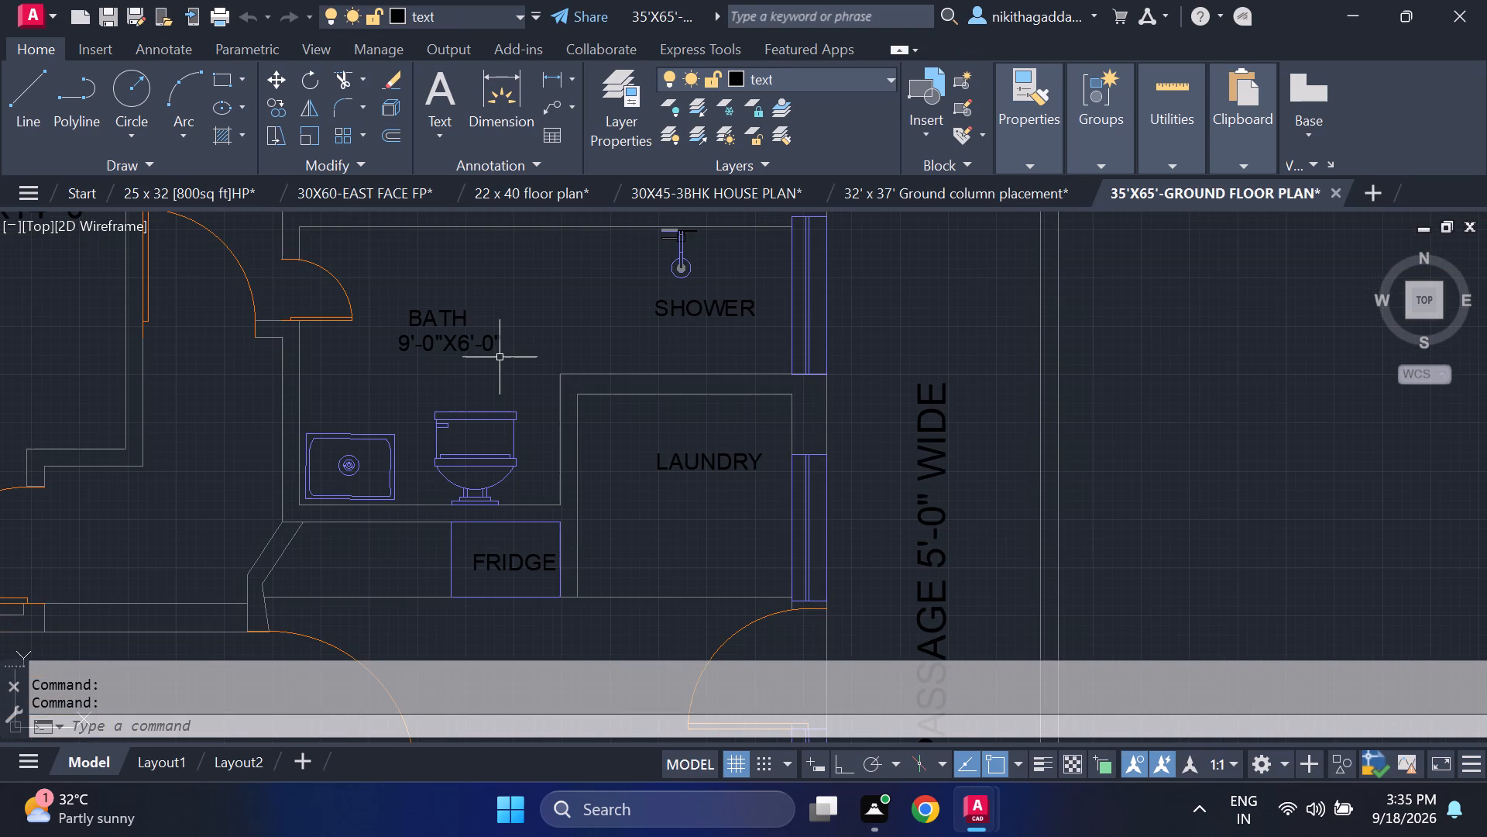
scroll(500, 357, down, 1)
scroll(441, 413, down, 2)
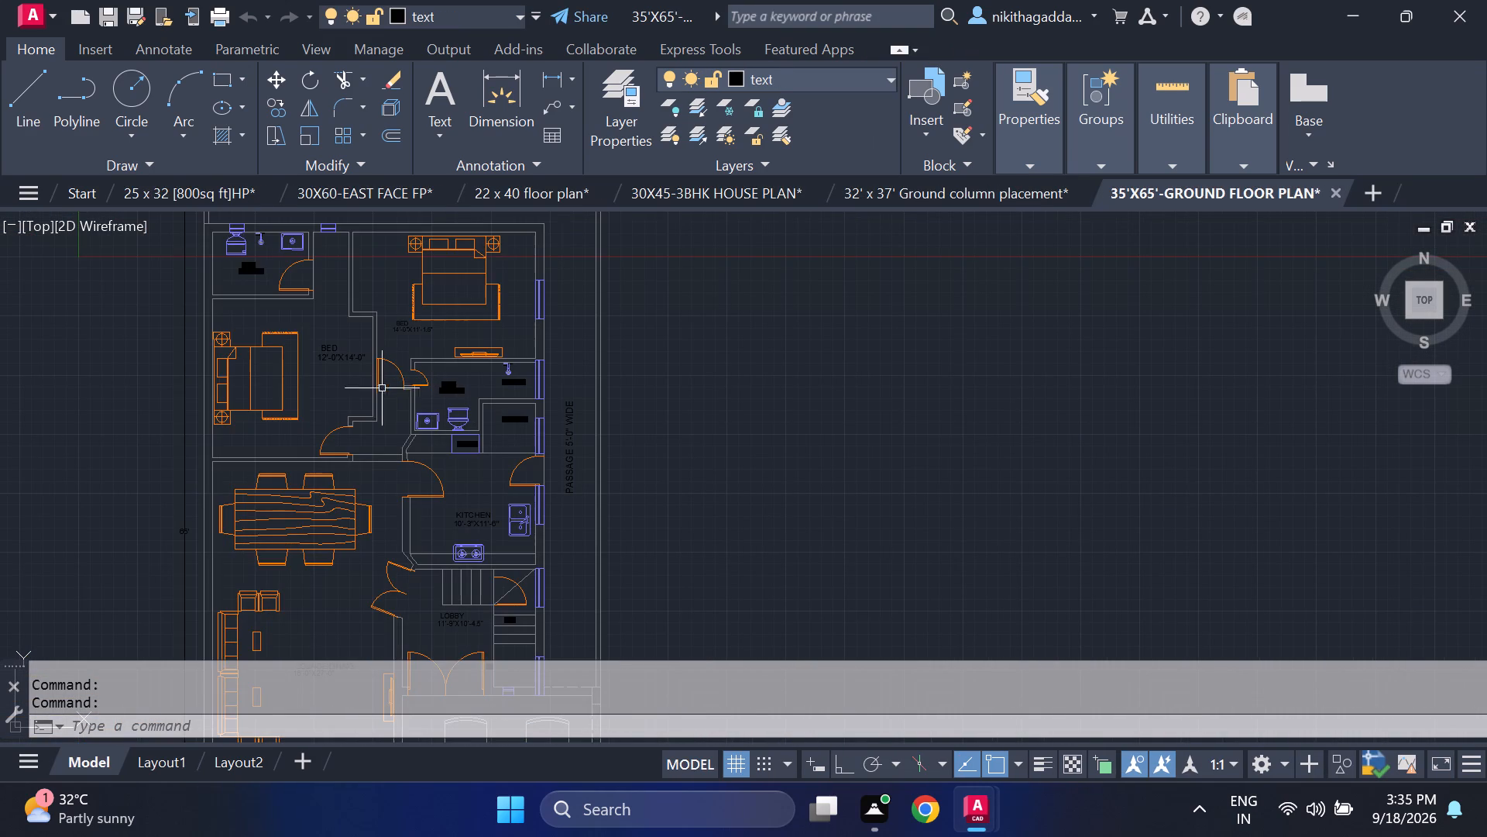
scroll(413, 420, up, 4)
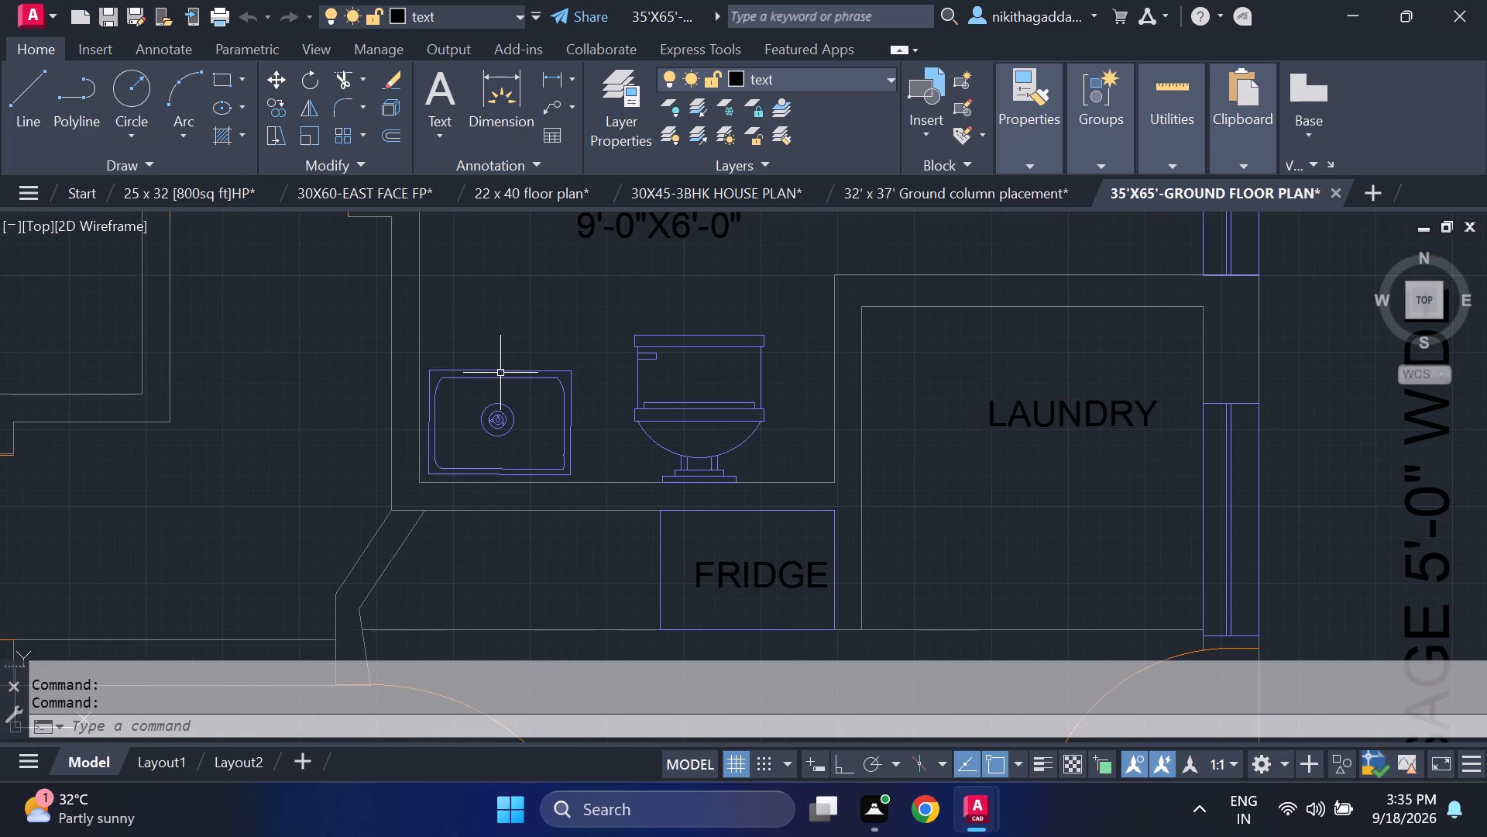
scroll(500, 402, up, 1)
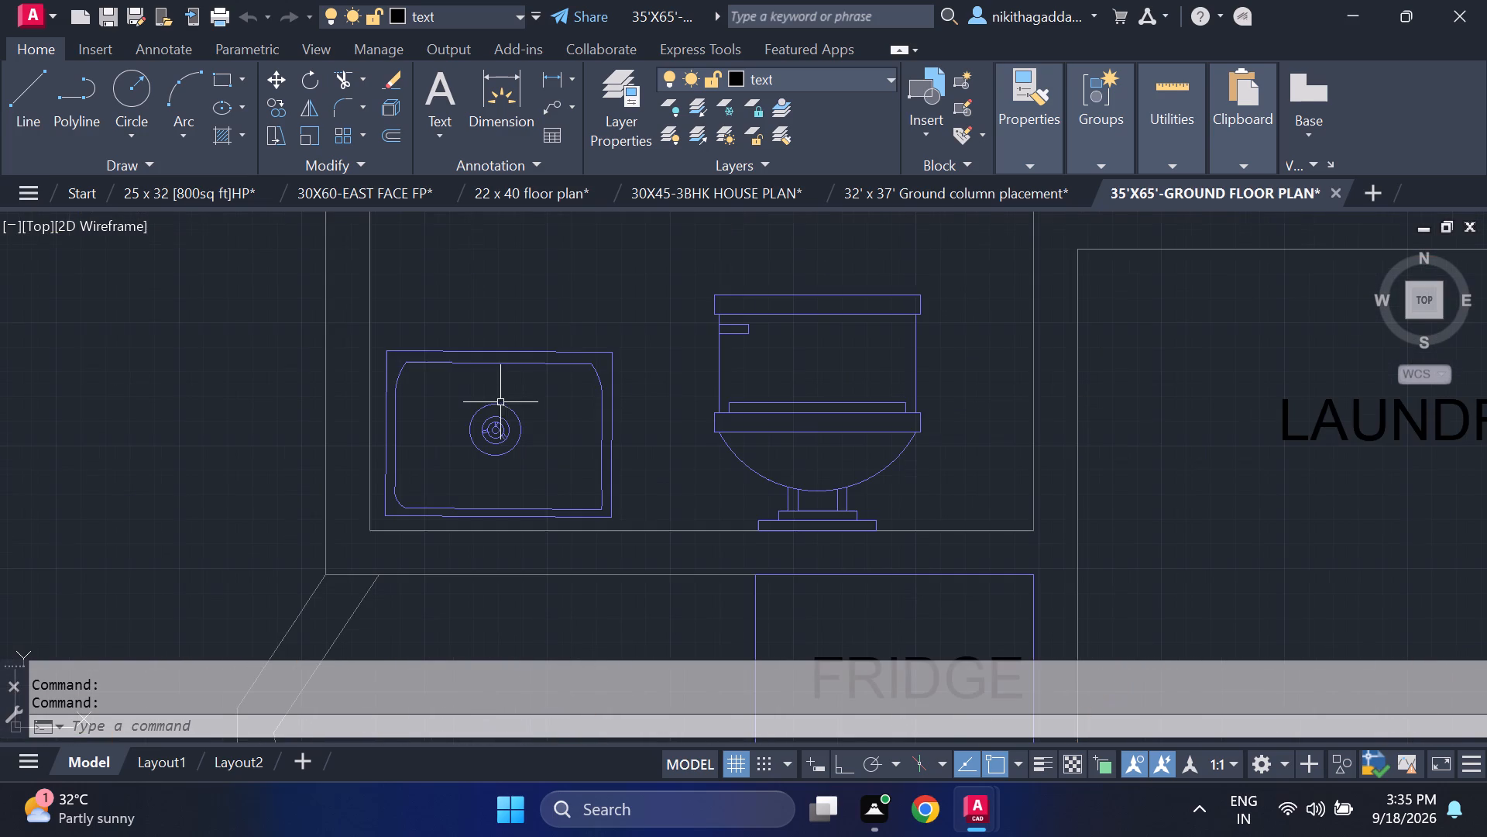
drag(622, 319, 610, 328)
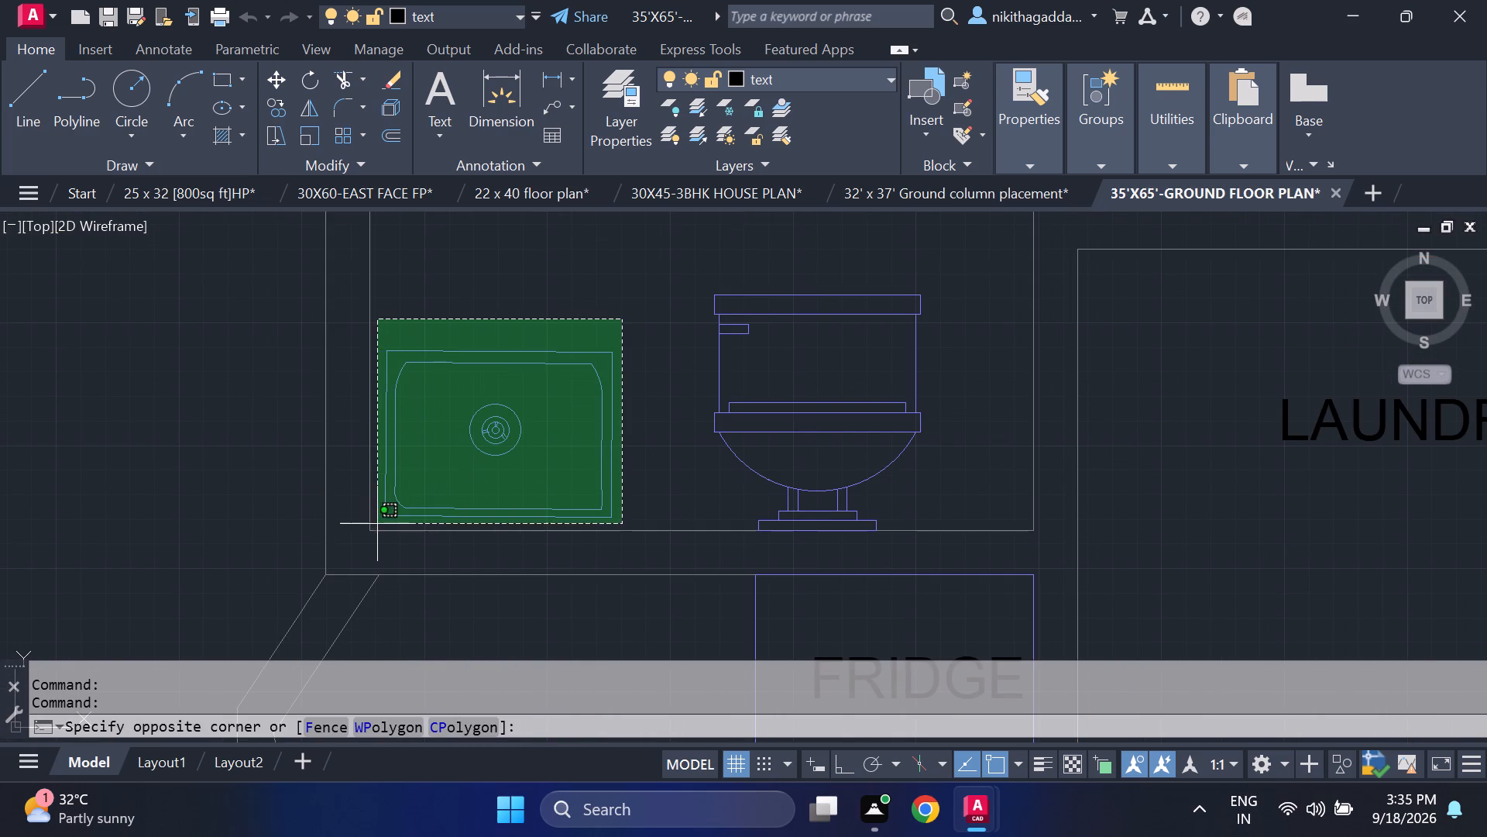
click(375, 525)
scroll(521, 461, down, 3)
scroll(579, 499, down, 3)
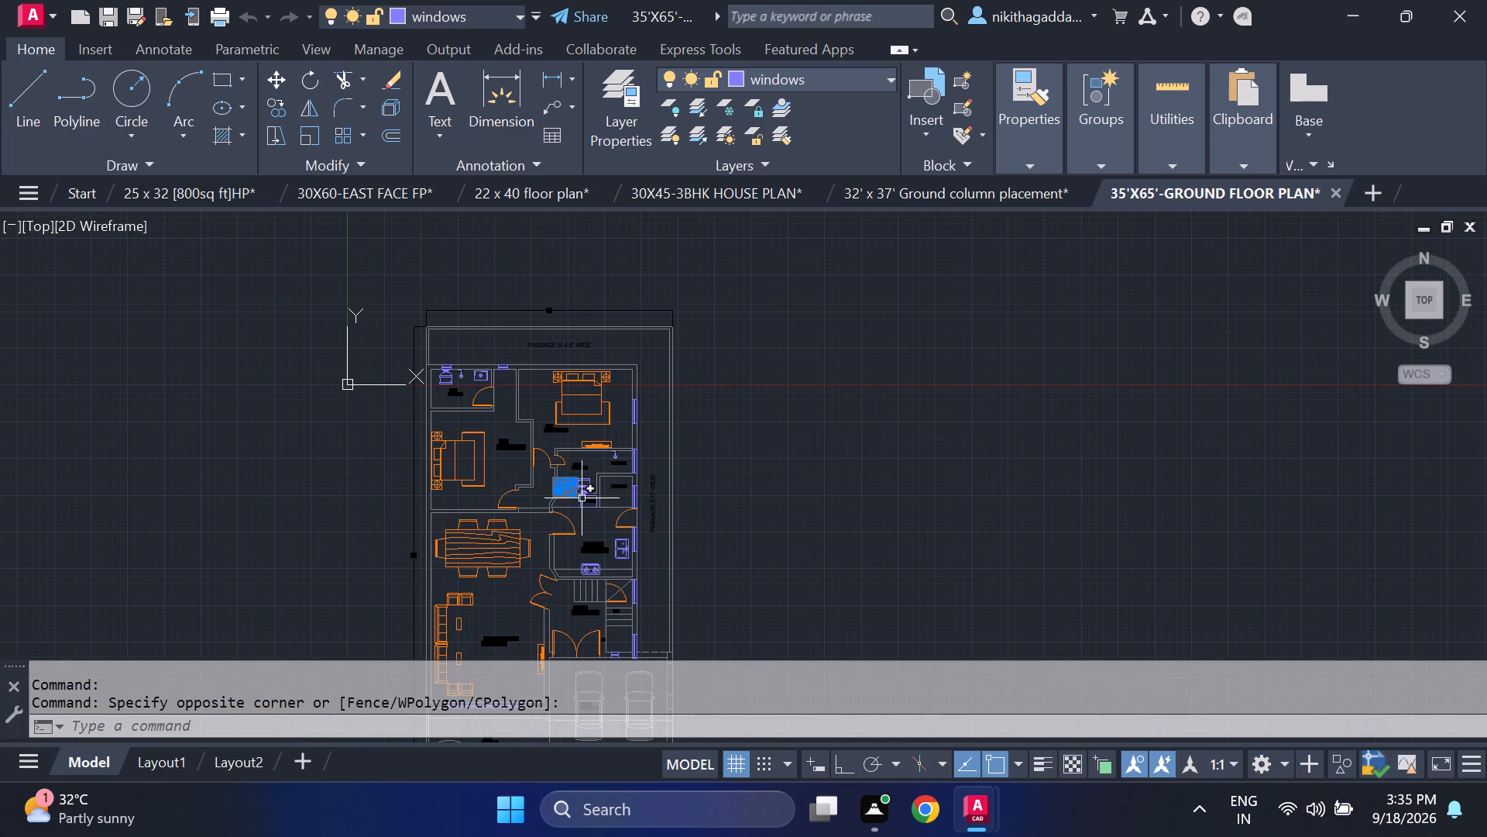
scroll(640, 502, up, 3)
scroll(469, 468, up, 2)
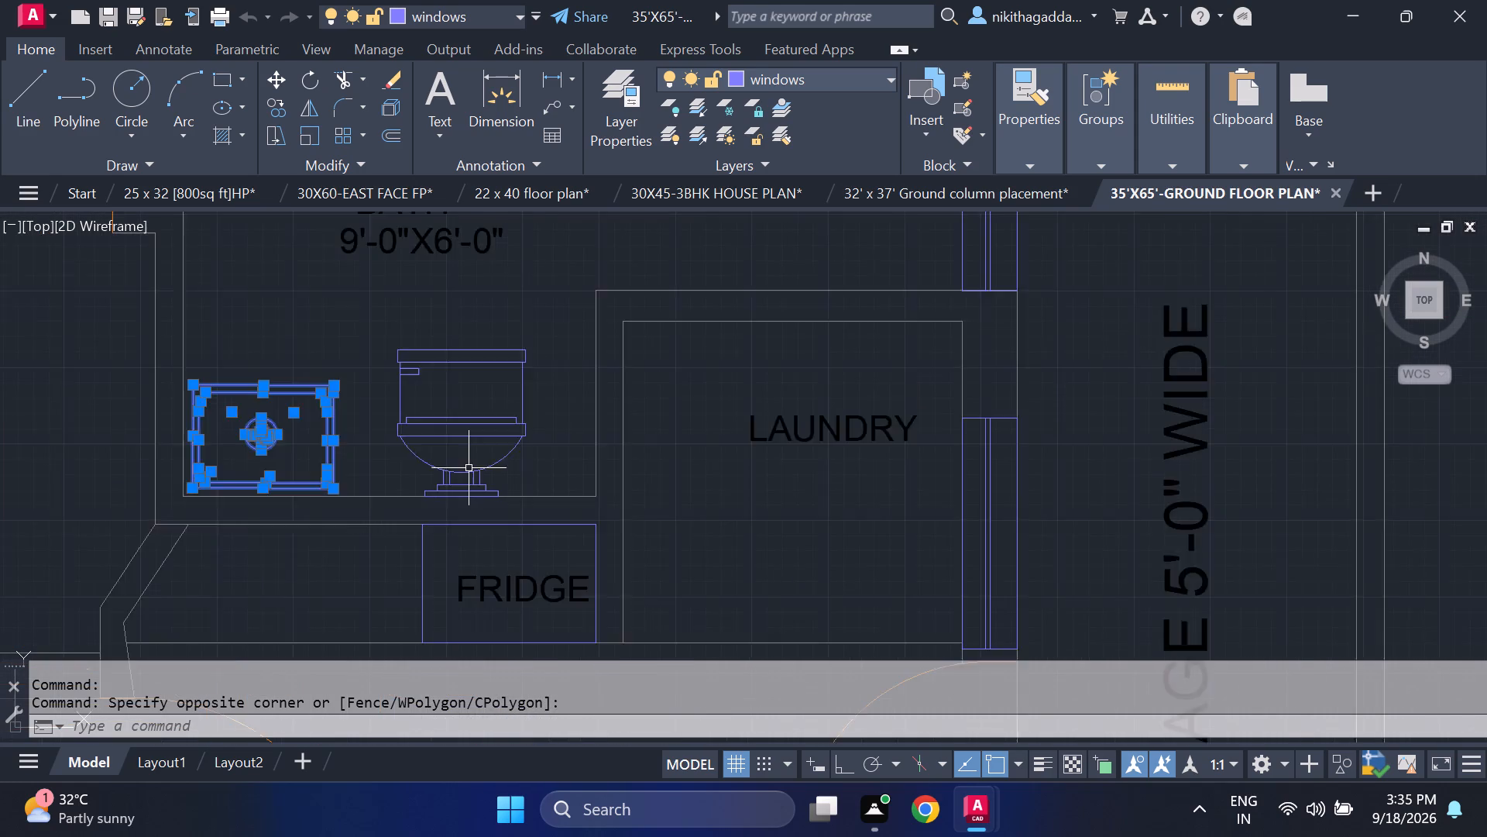
scroll(469, 468, up, 1)
click(554, 253)
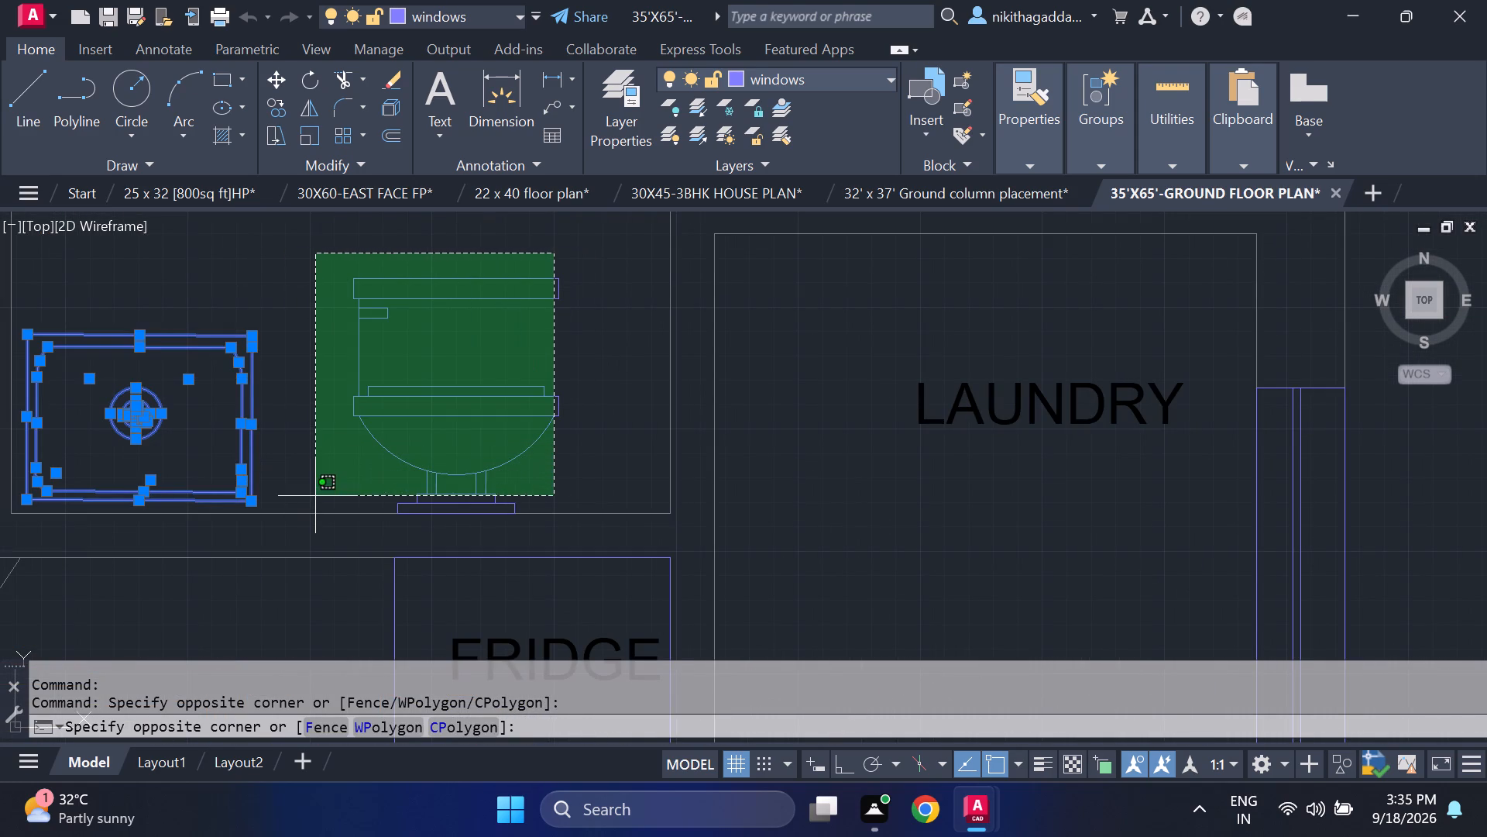
click(315, 491)
scroll(487, 492, down, 4)
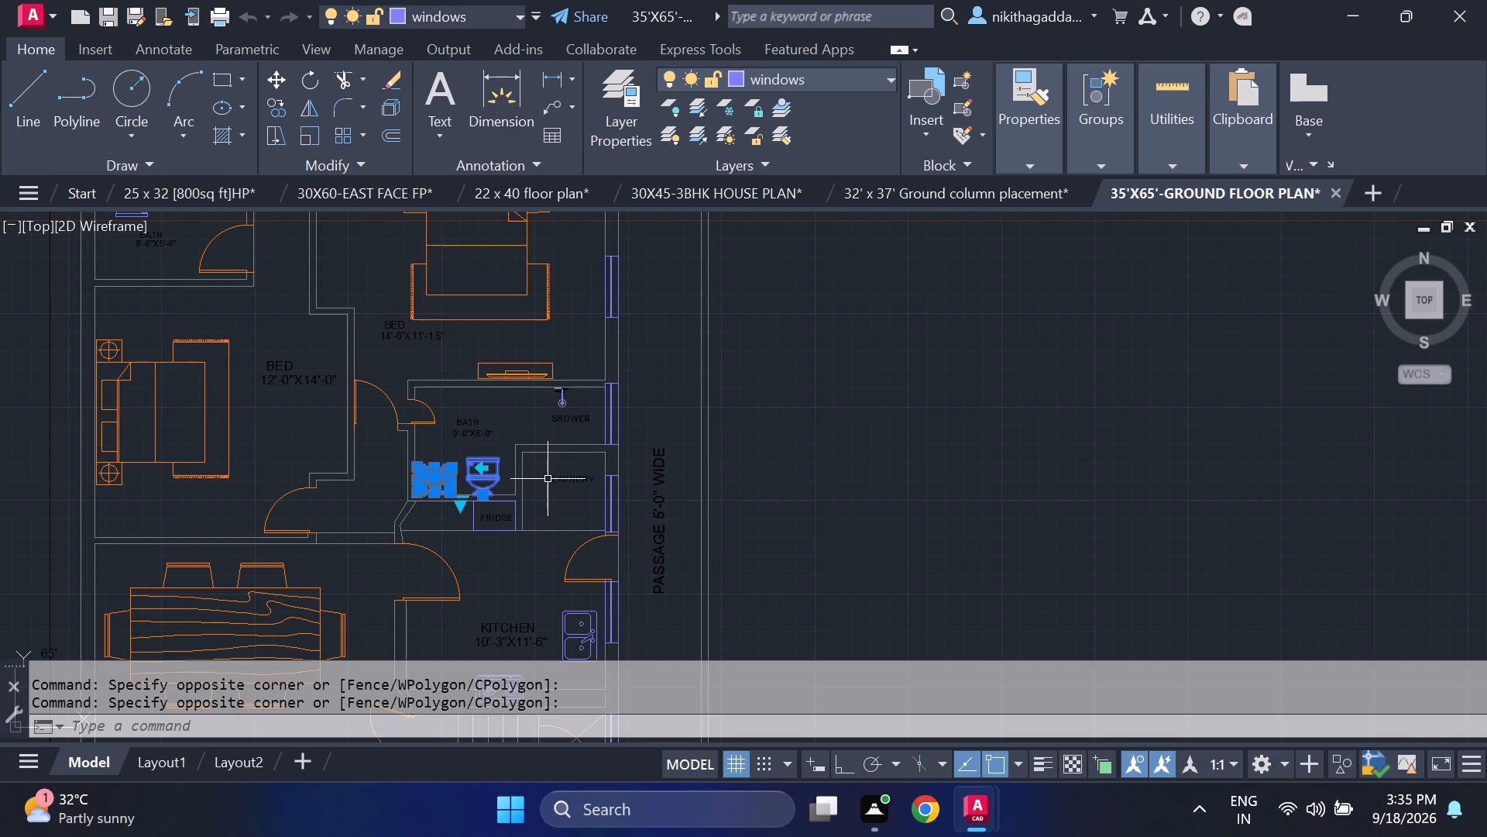
scroll(351, 494, down, 1)
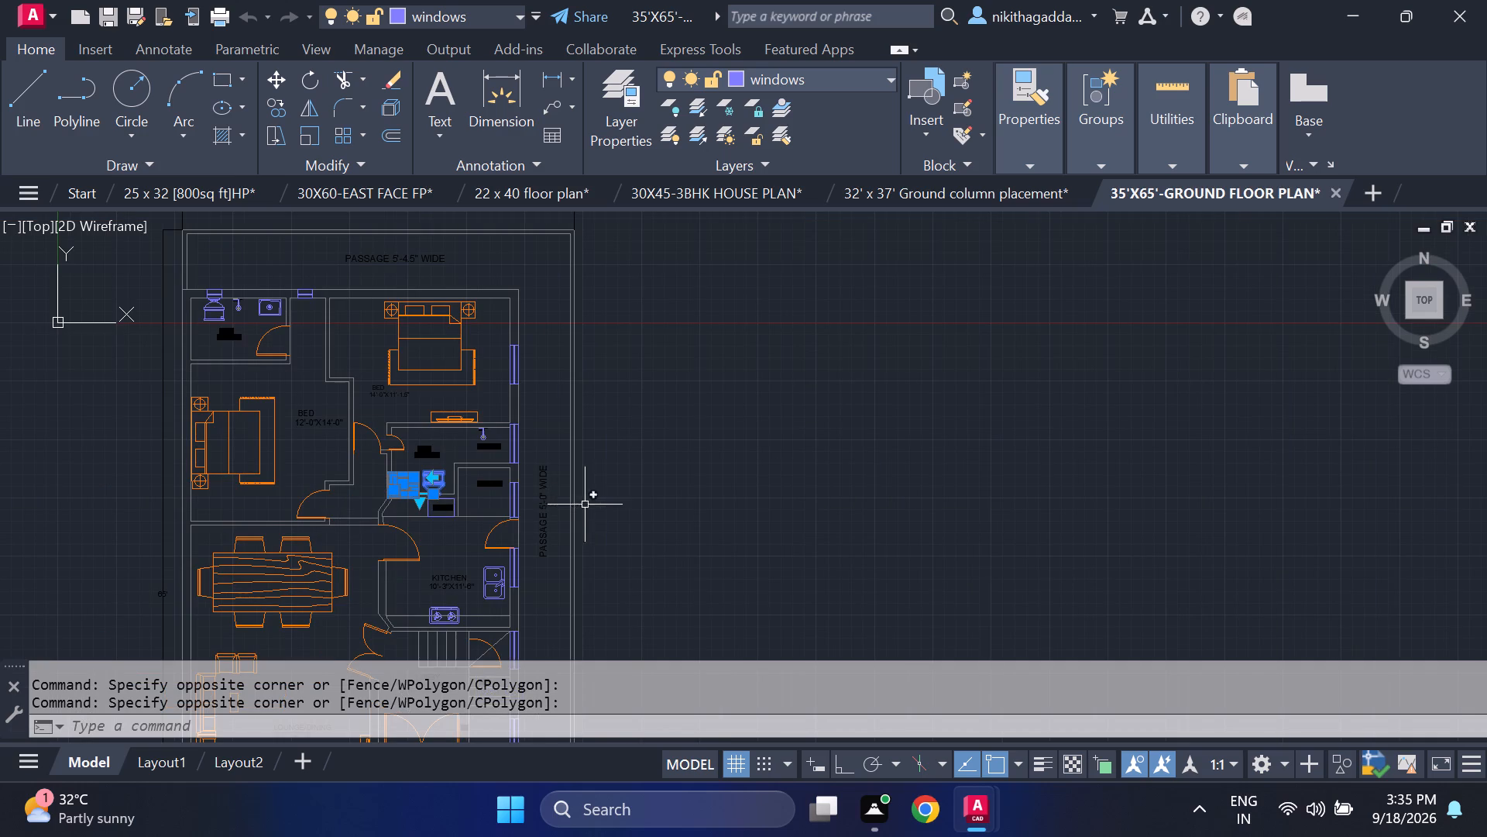
middle_drag(607, 498, 646, 477)
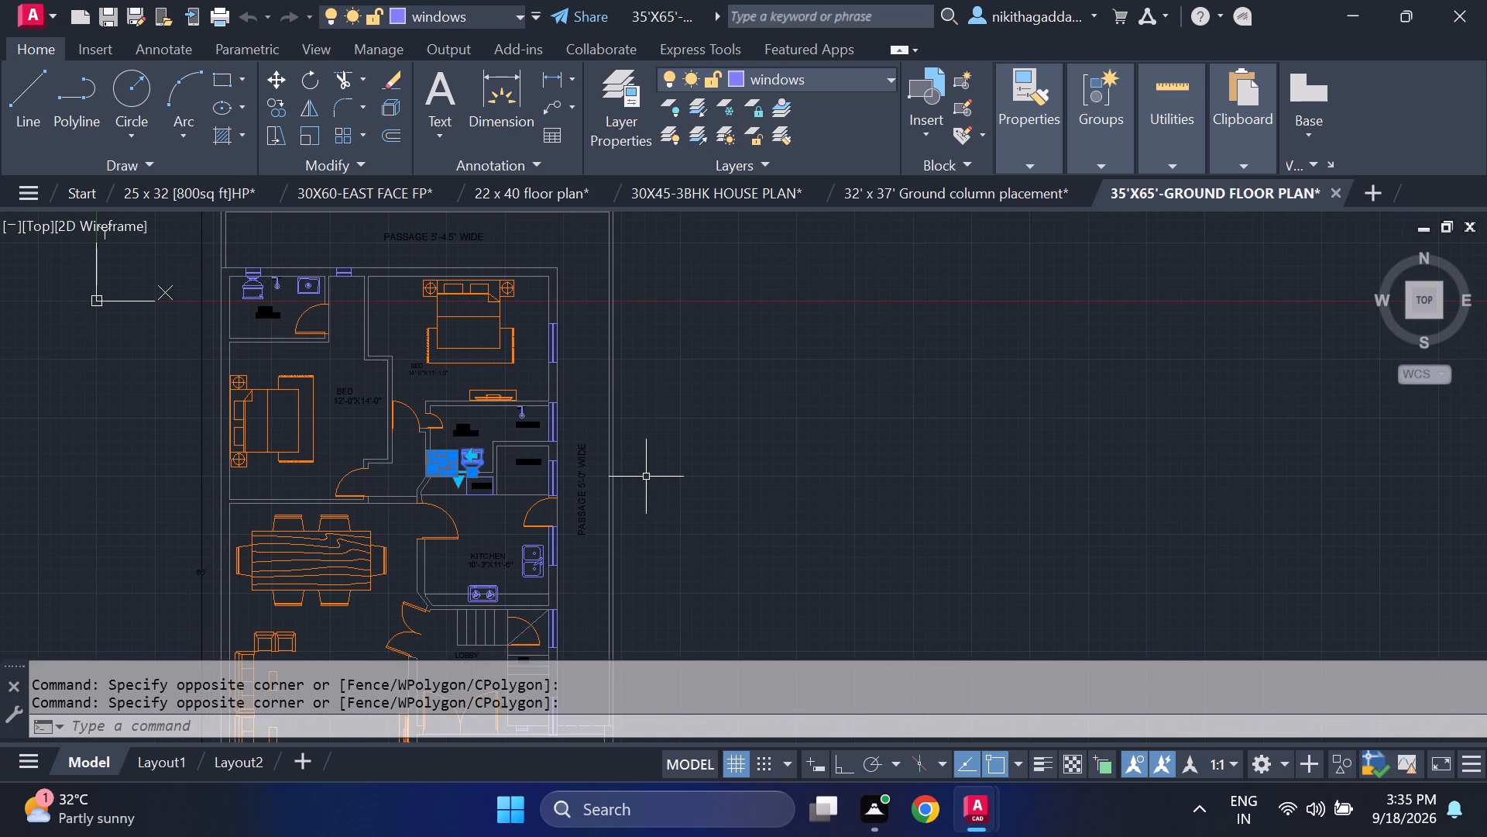
key(ctrl+c)
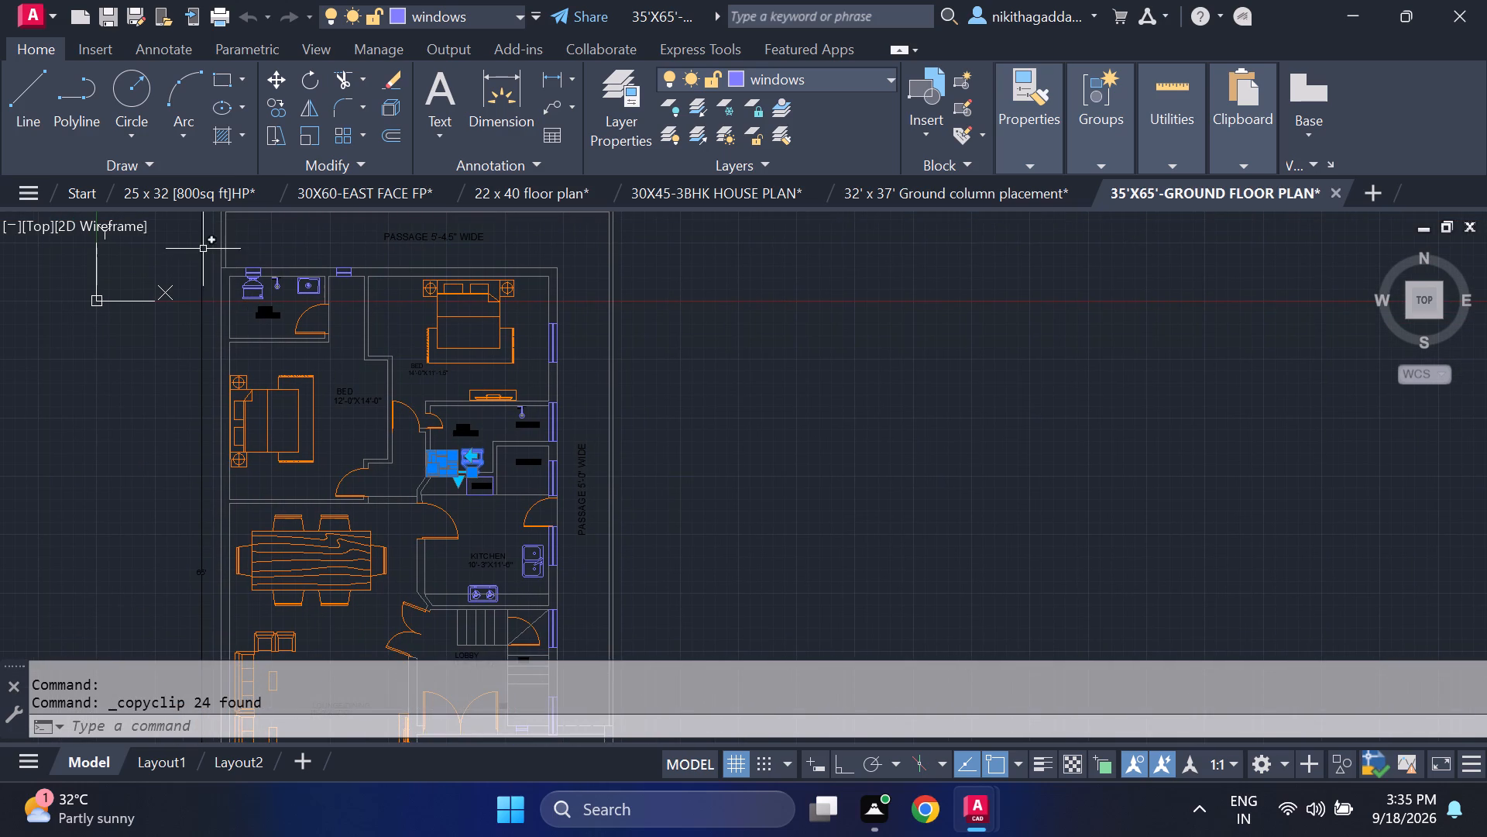
Switch to Drawing1 and paste the copied washbasin and toilet in the empty space west of the floor plan.
click(5, 190)
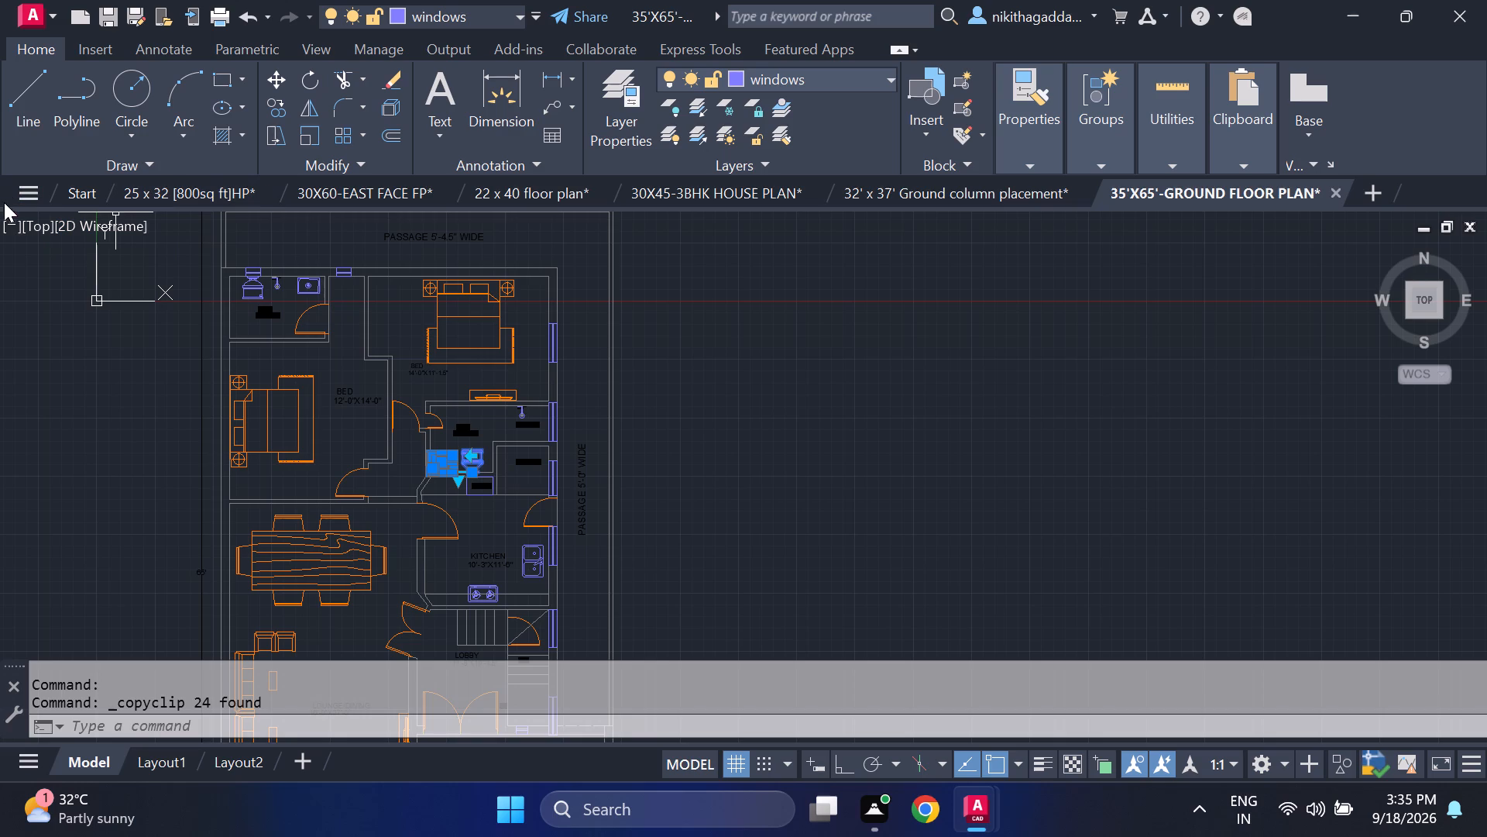
click(33, 197)
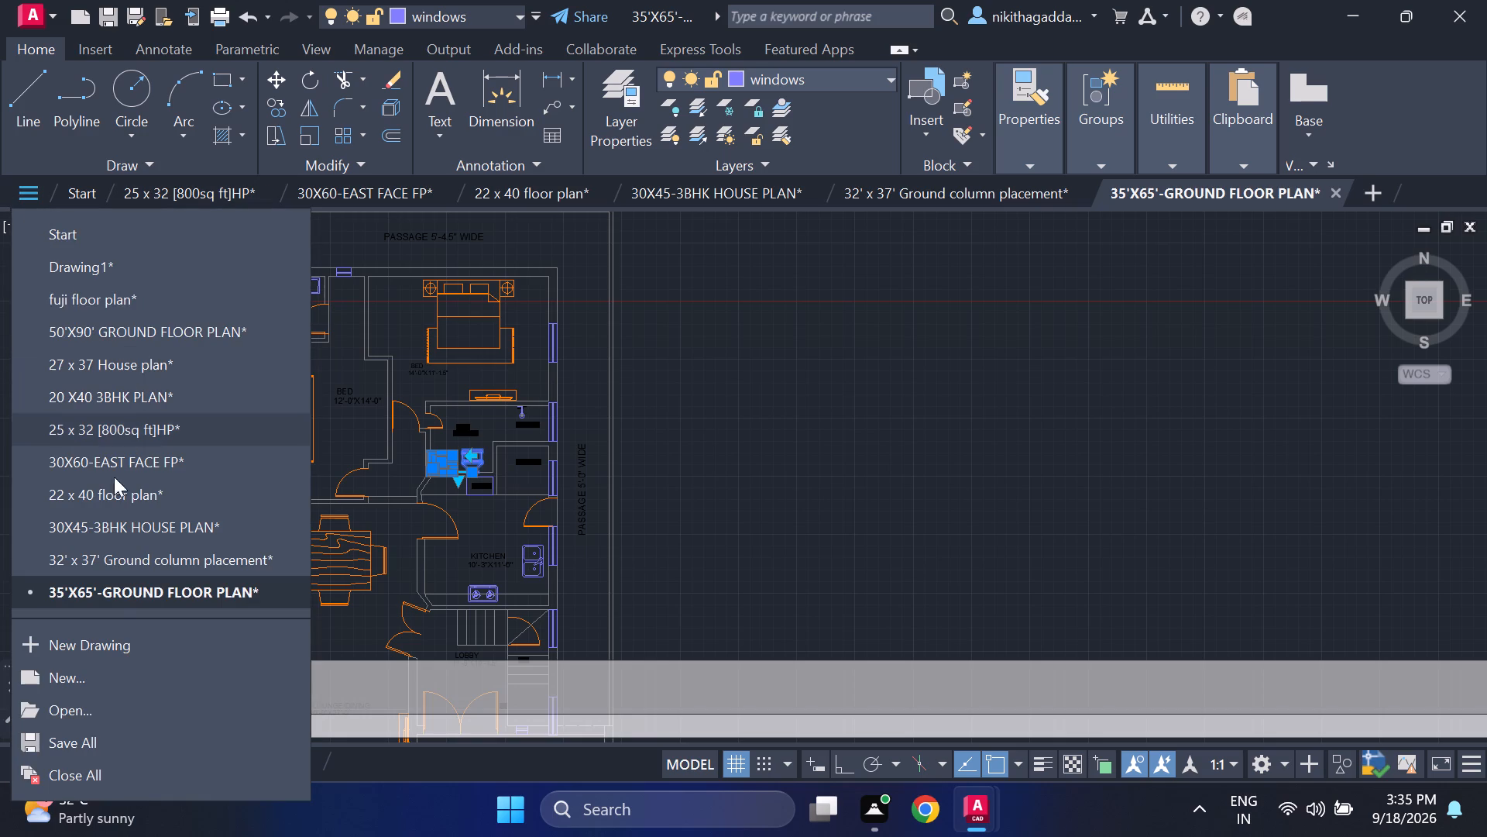
click(134, 269)
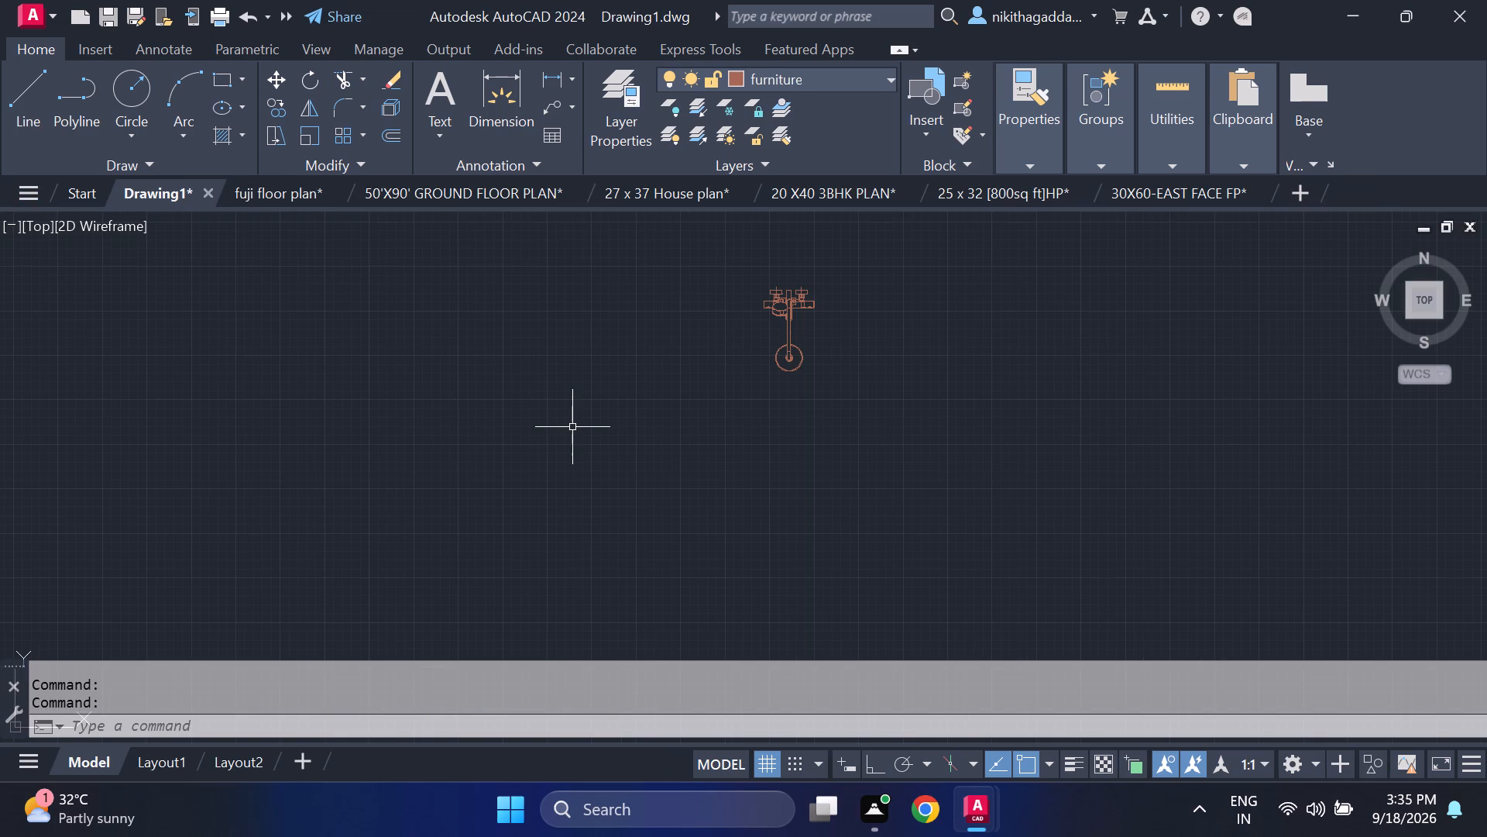
key(ctrl+v)
scroll(869, 519, down, 4)
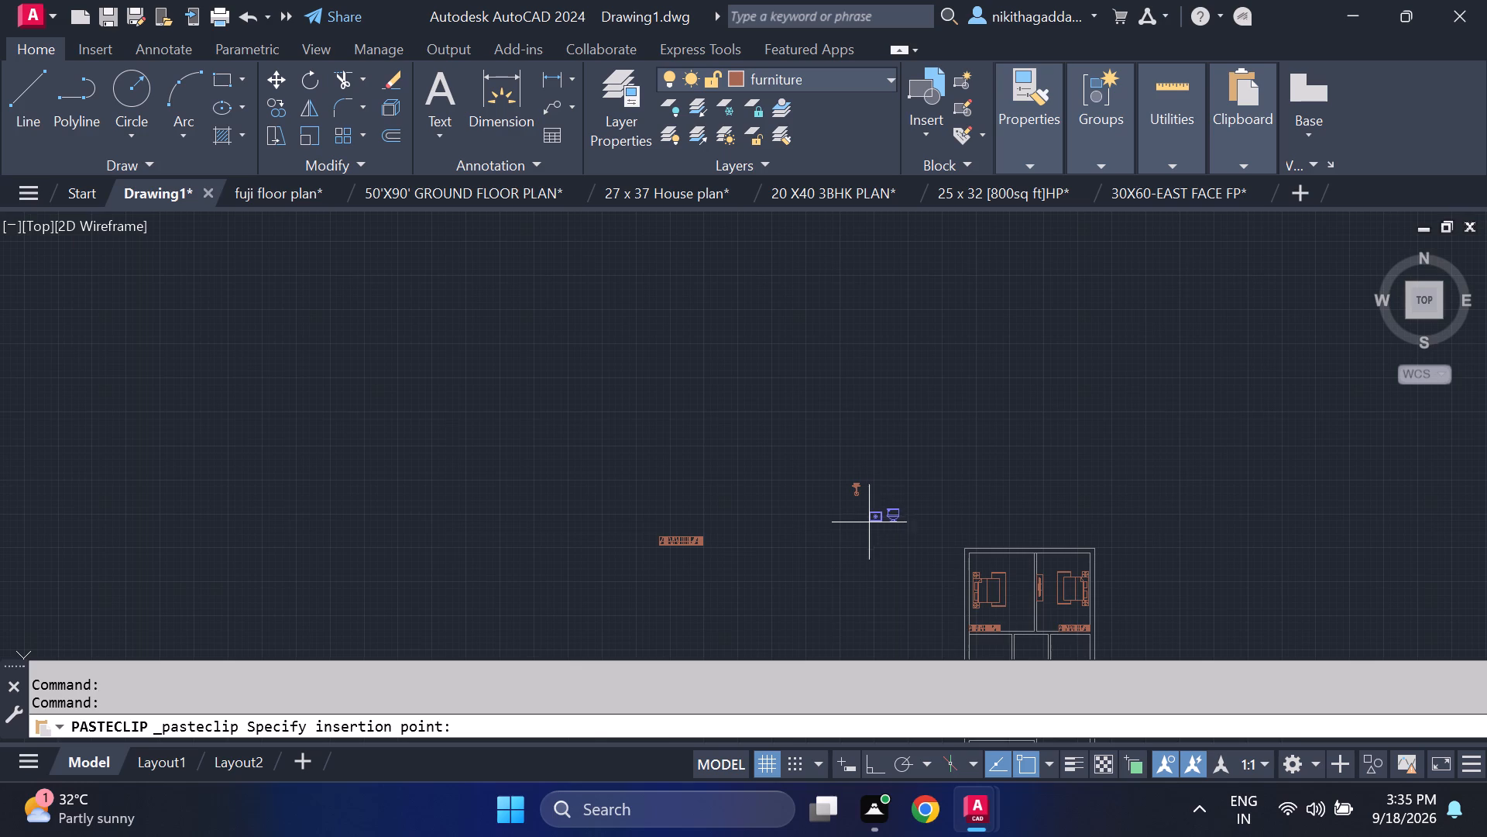
scroll(840, 565, up, 3)
middle_drag(836, 567, 513, 333)
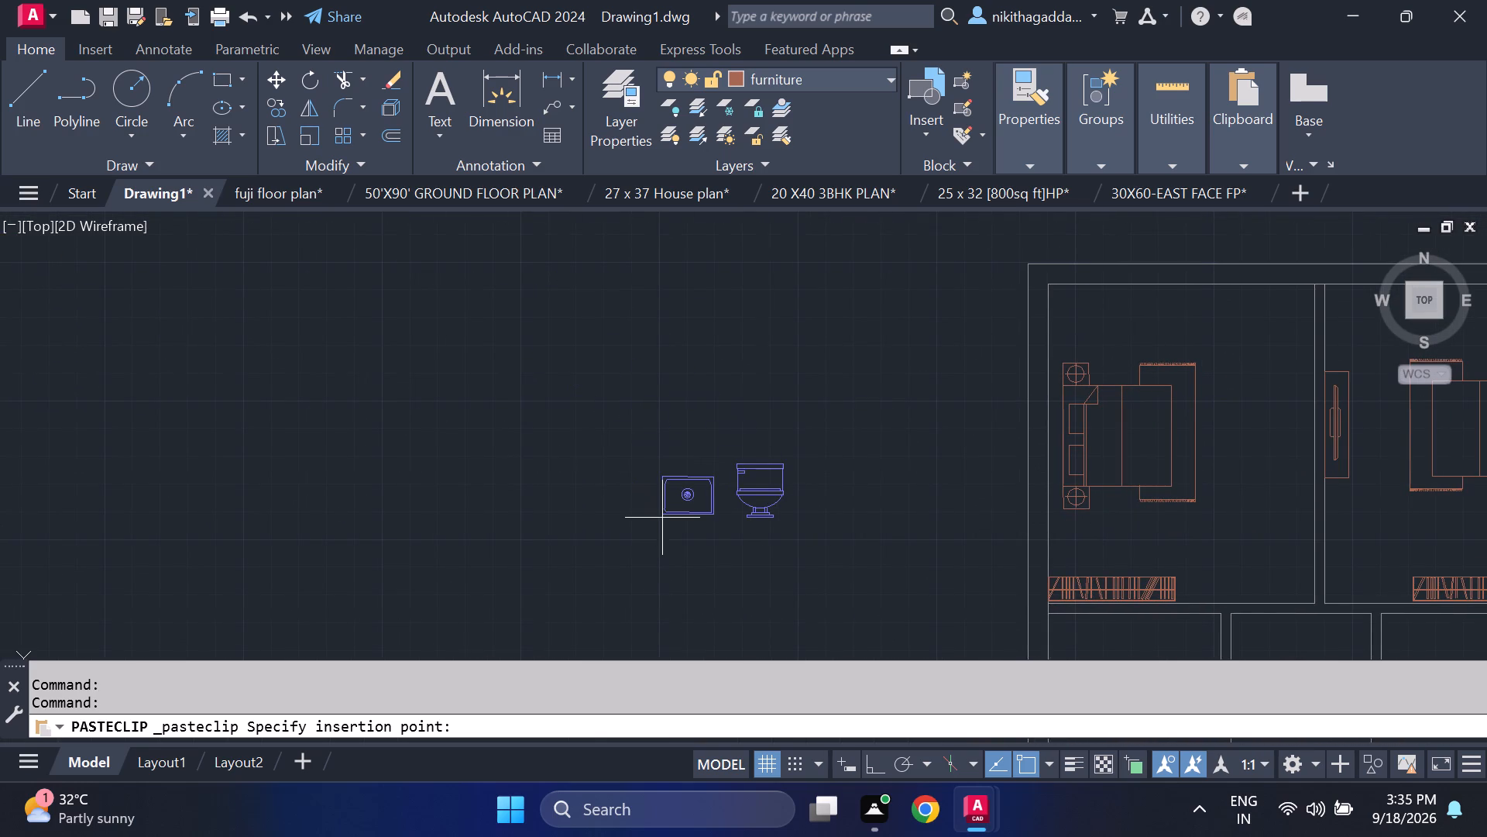
click(665, 521)
Change the windows layer colour to index 250 black, with the pasted washbasin and toilet selected.
scroll(575, 498, down, 2)
scroll(635, 558, up, 3)
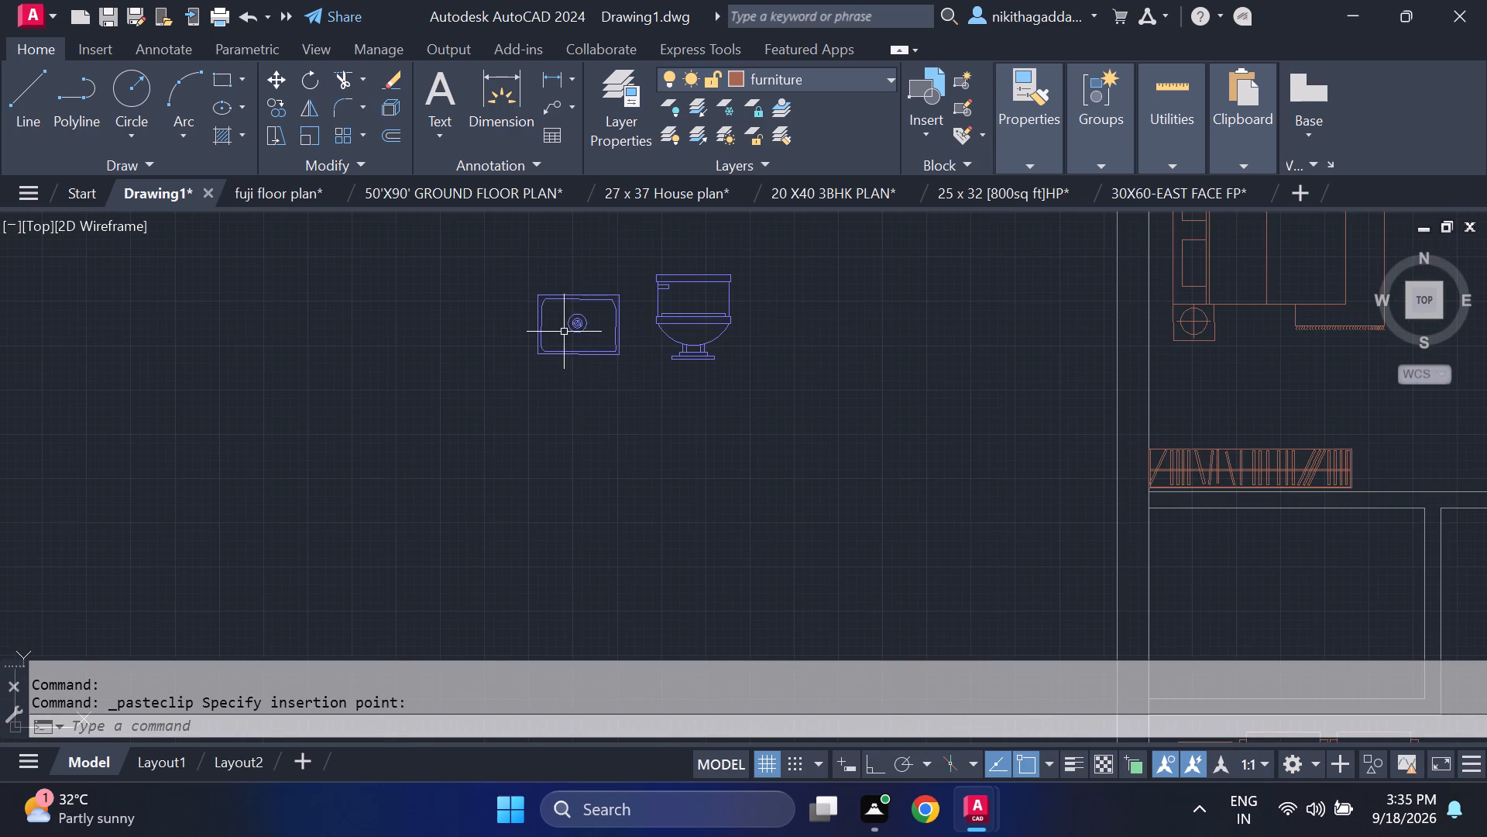
middle_drag(556, 334, 575, 432)
drag(831, 332, 821, 337)
click(486, 529)
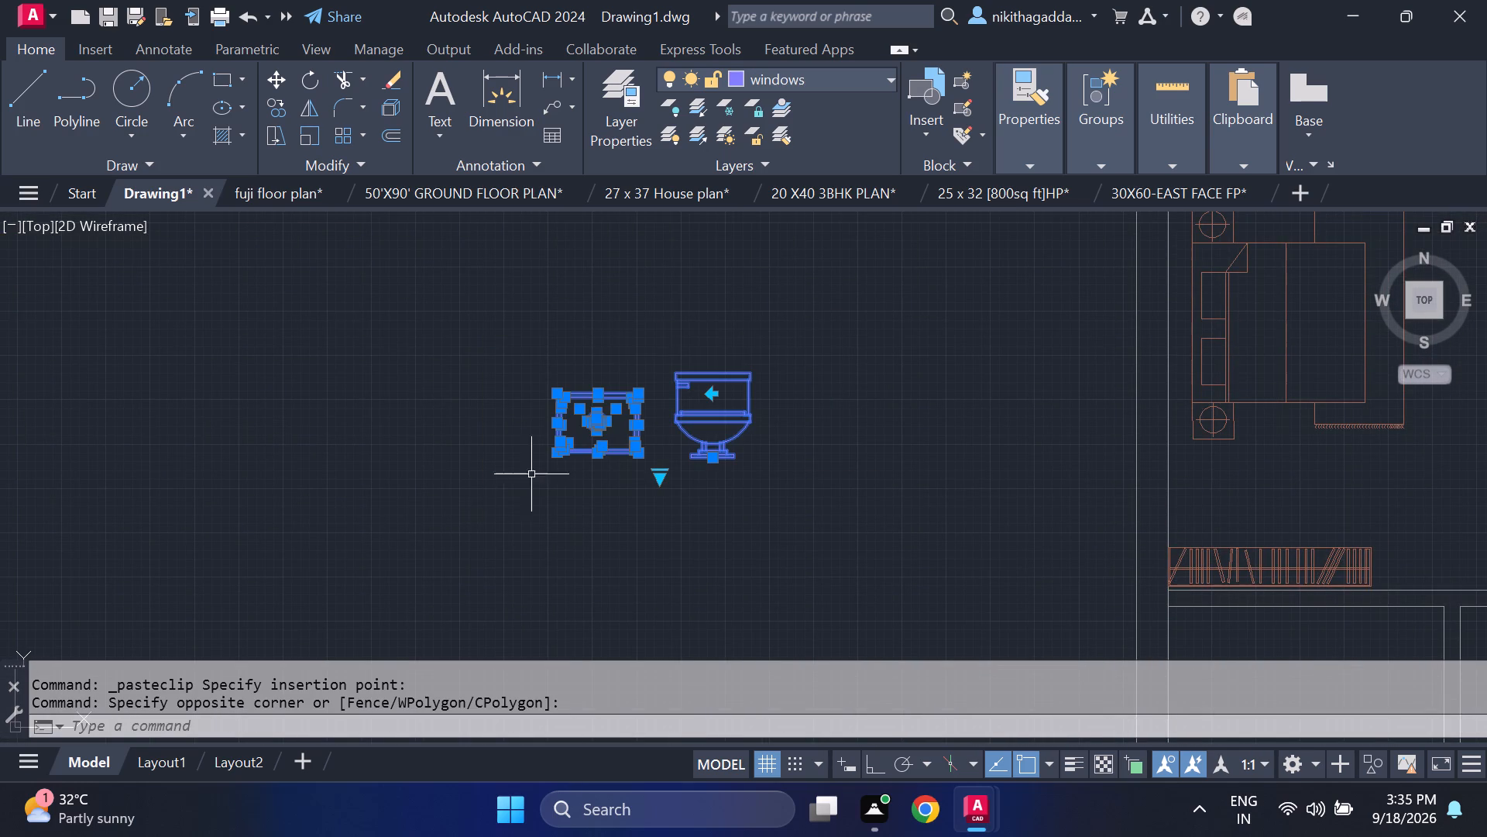
click(736, 80)
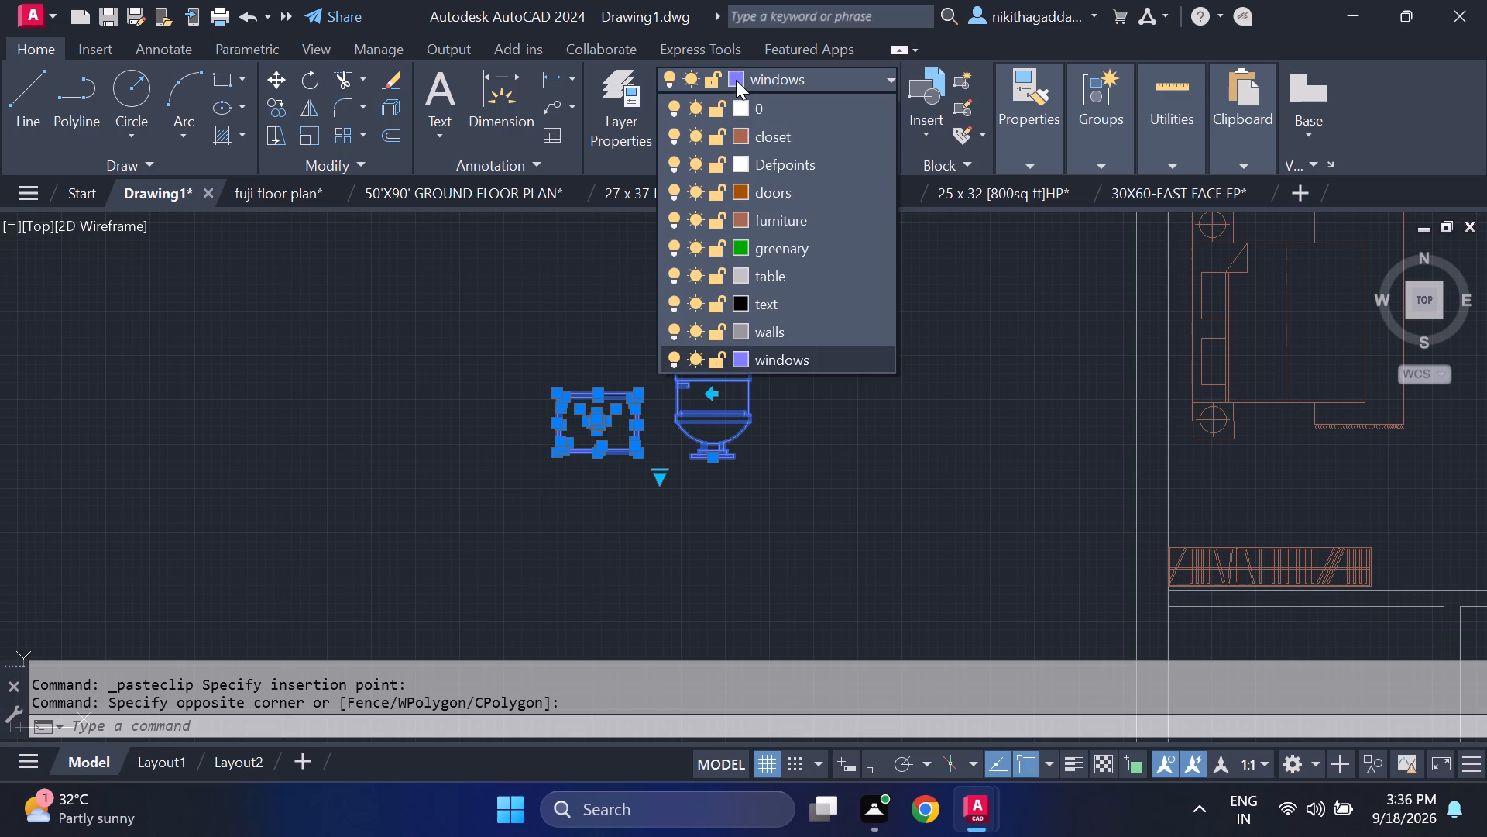
click(741, 361)
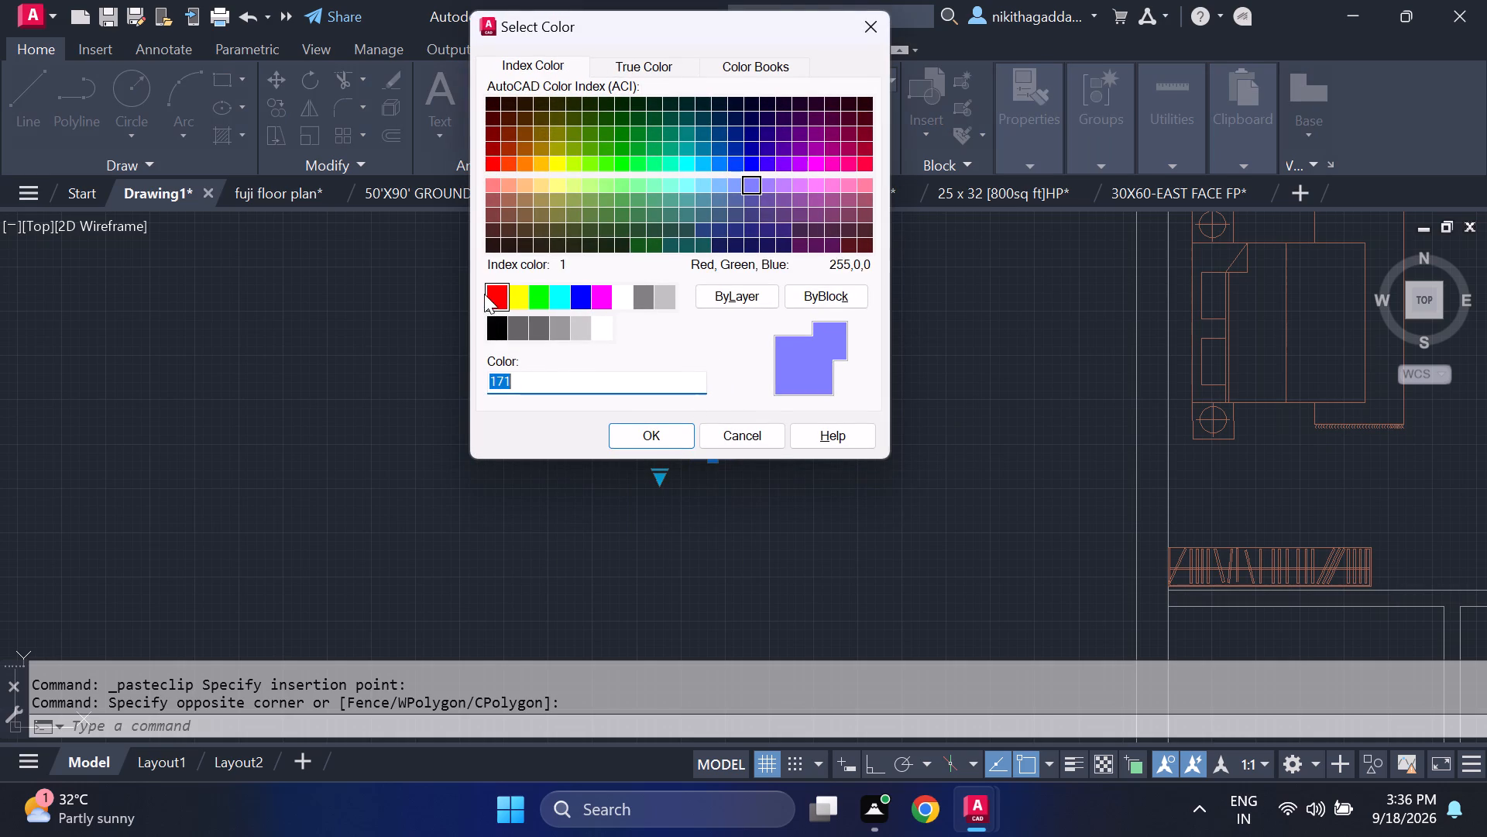
click(498, 325)
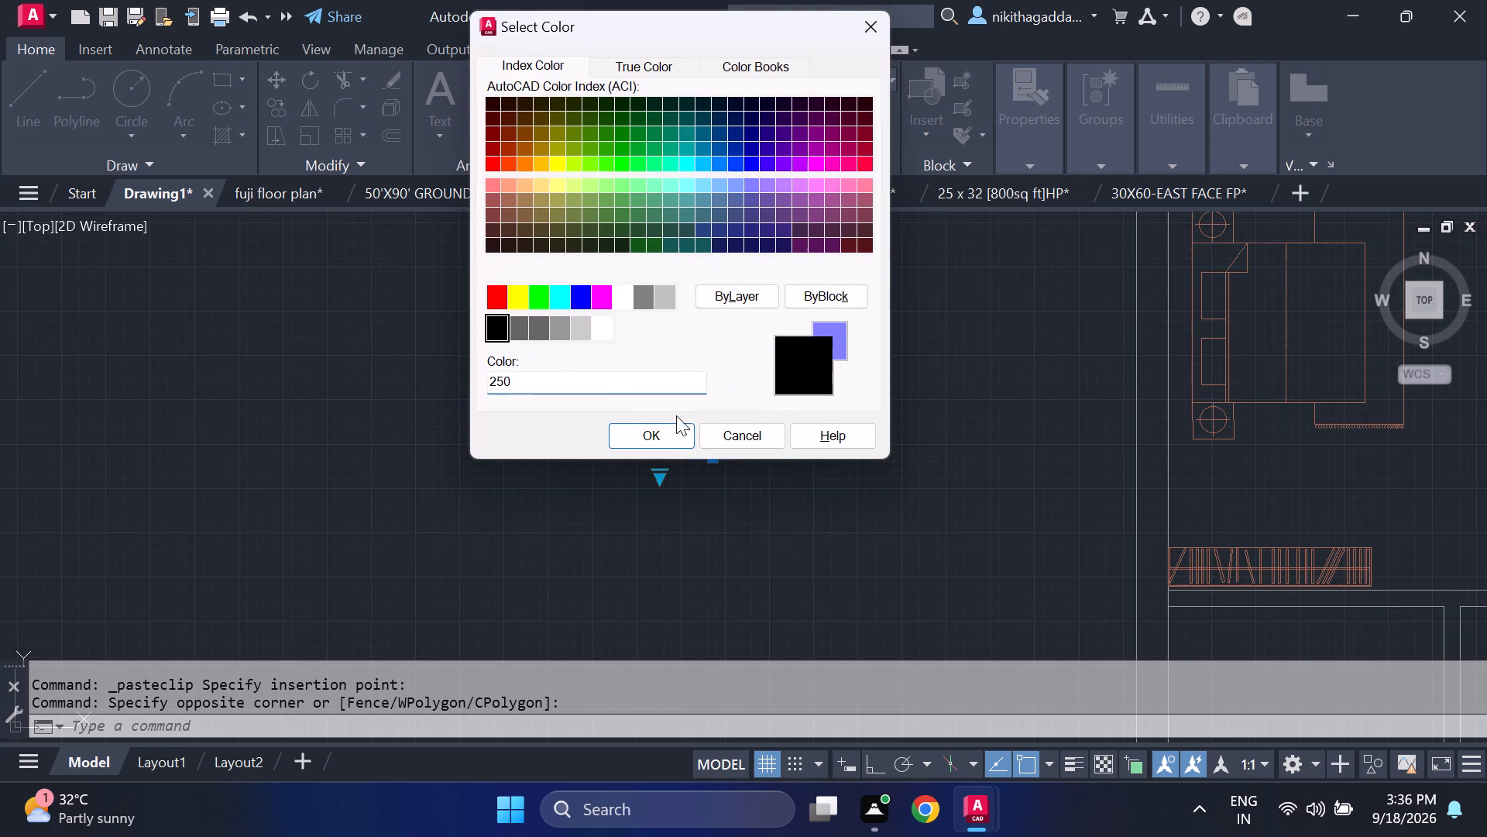
click(674, 419)
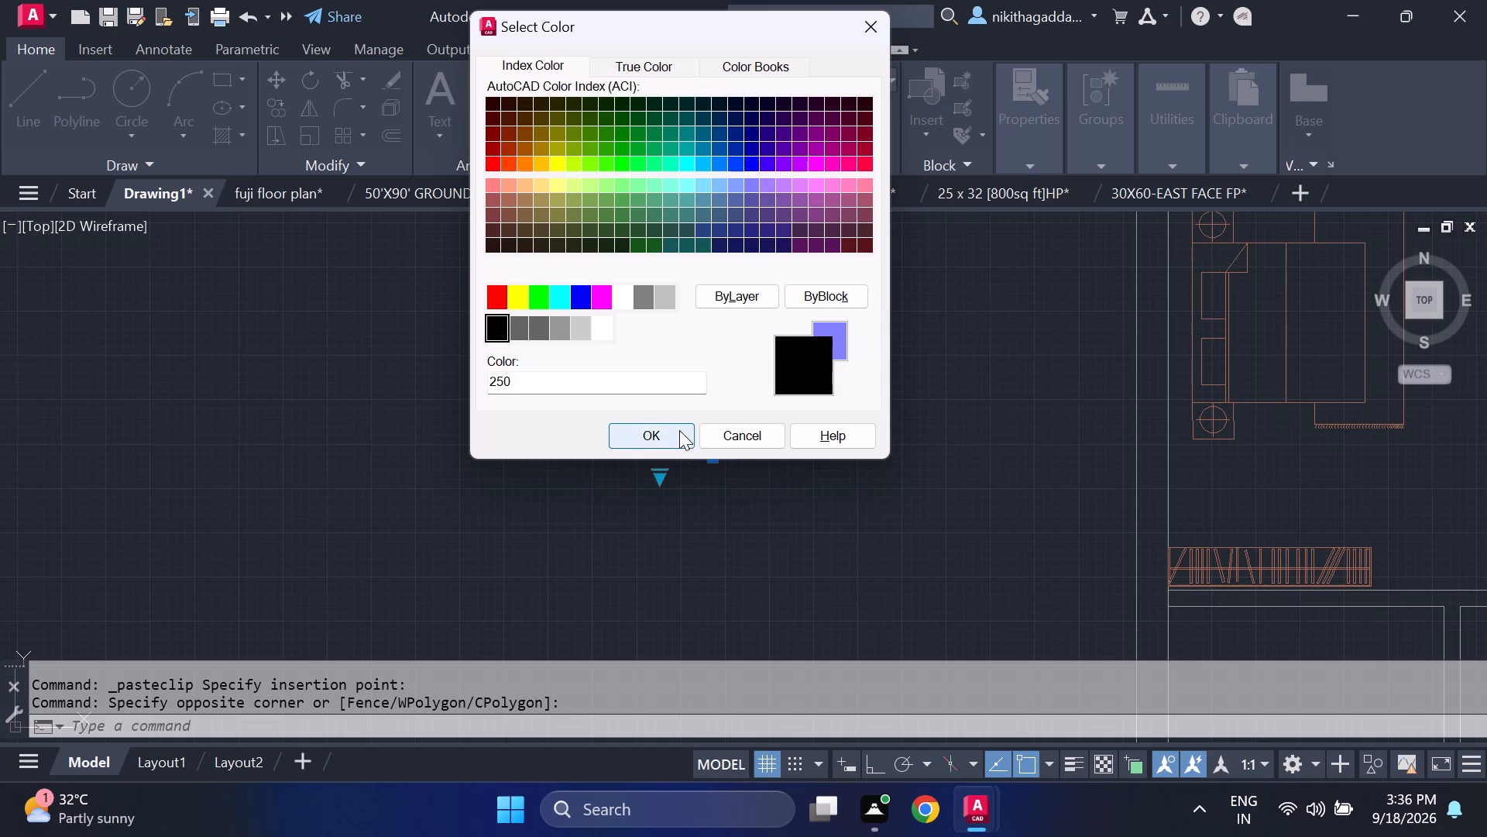
click(679, 430)
key(Escape)
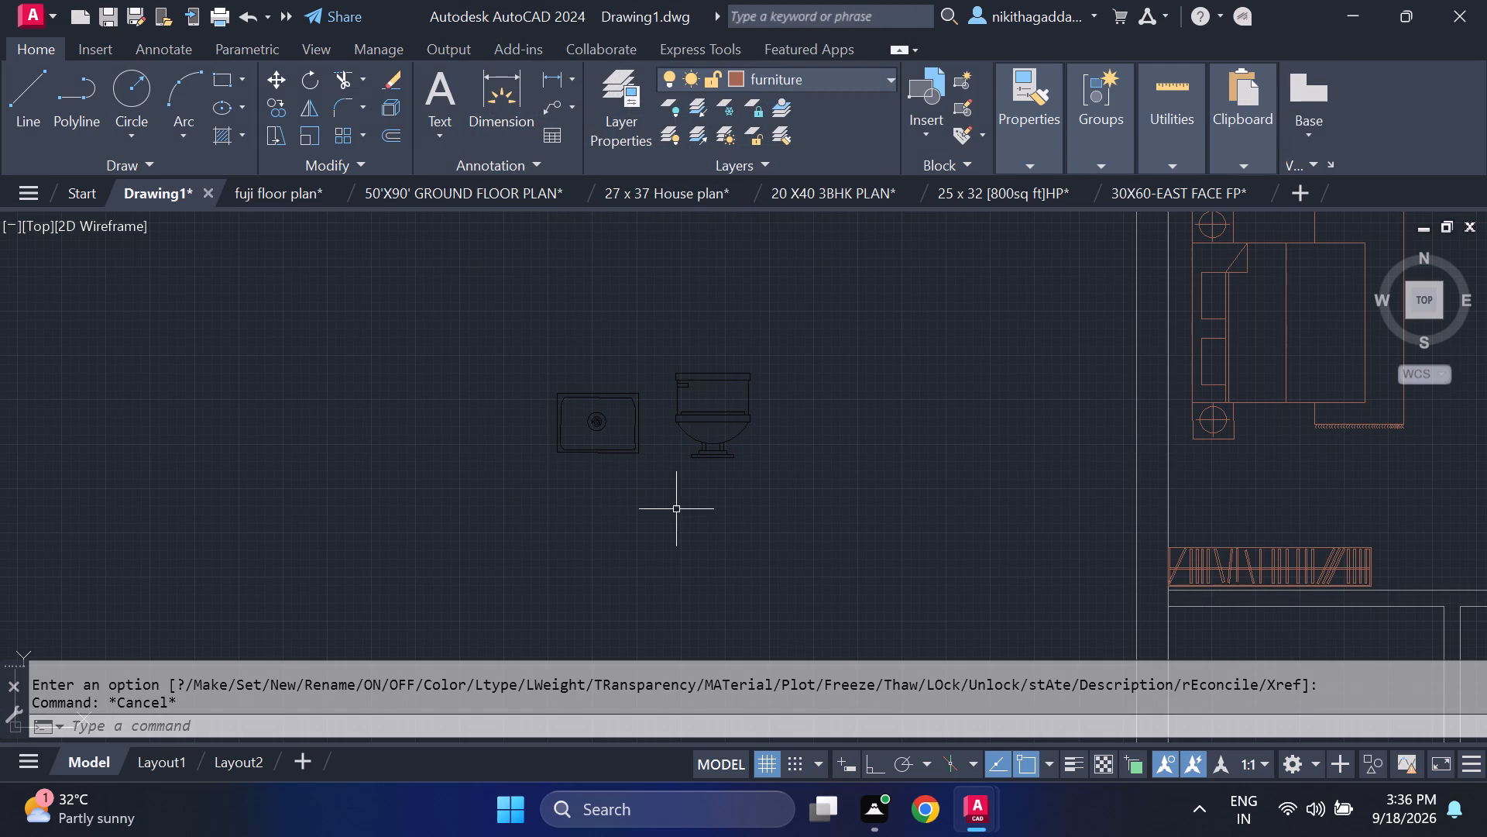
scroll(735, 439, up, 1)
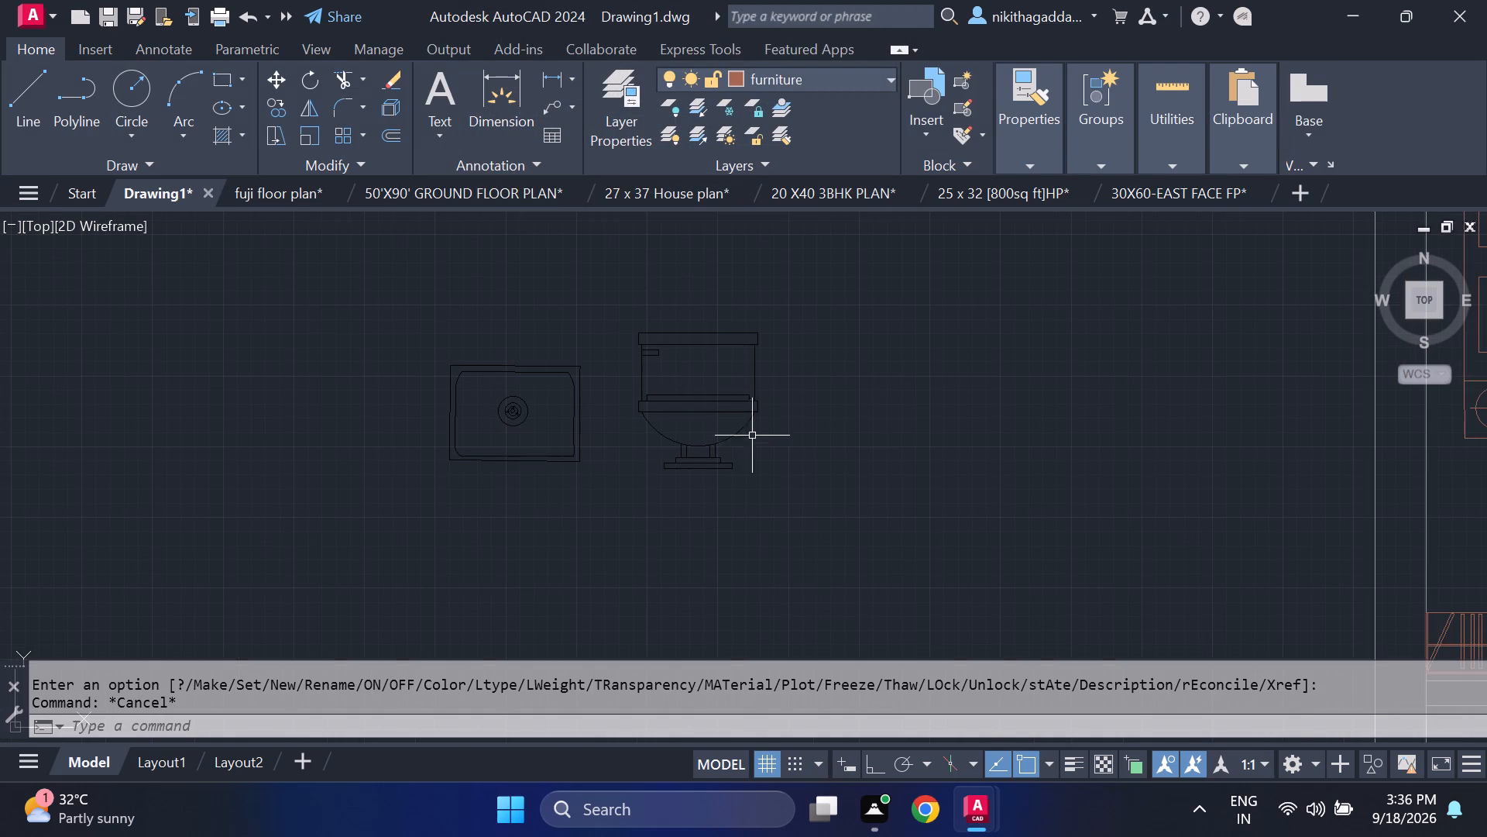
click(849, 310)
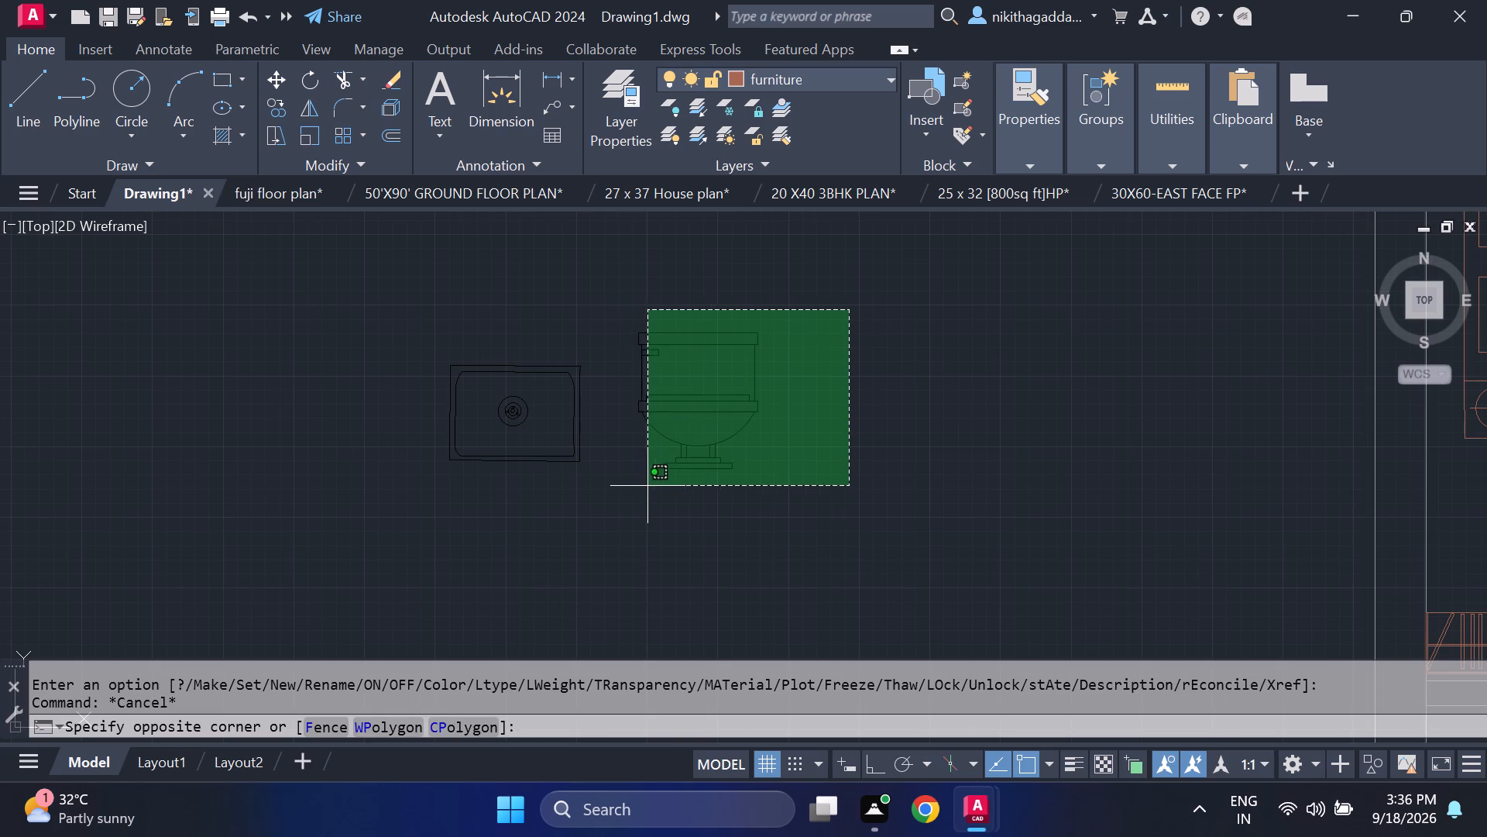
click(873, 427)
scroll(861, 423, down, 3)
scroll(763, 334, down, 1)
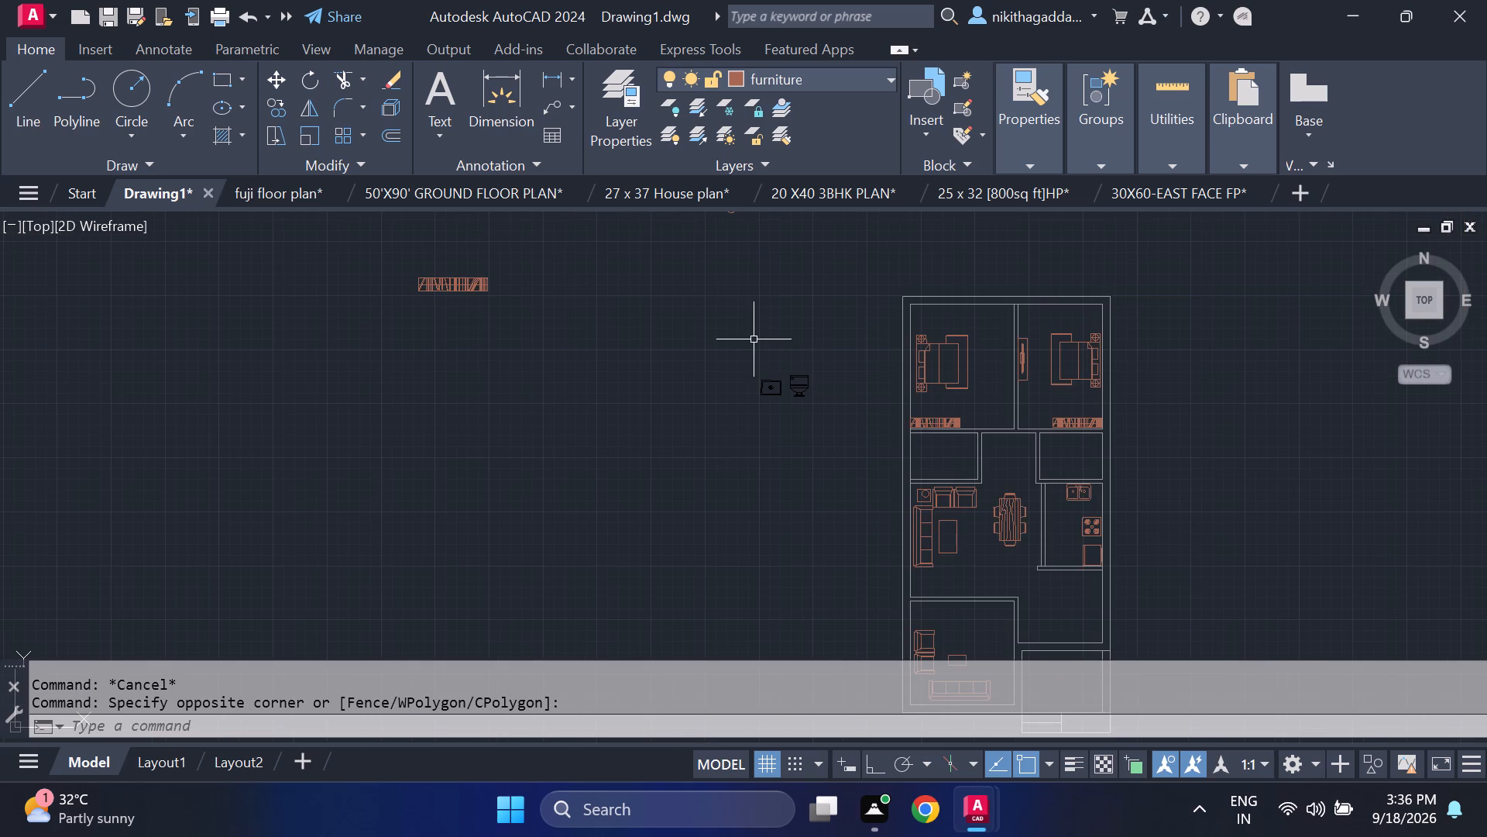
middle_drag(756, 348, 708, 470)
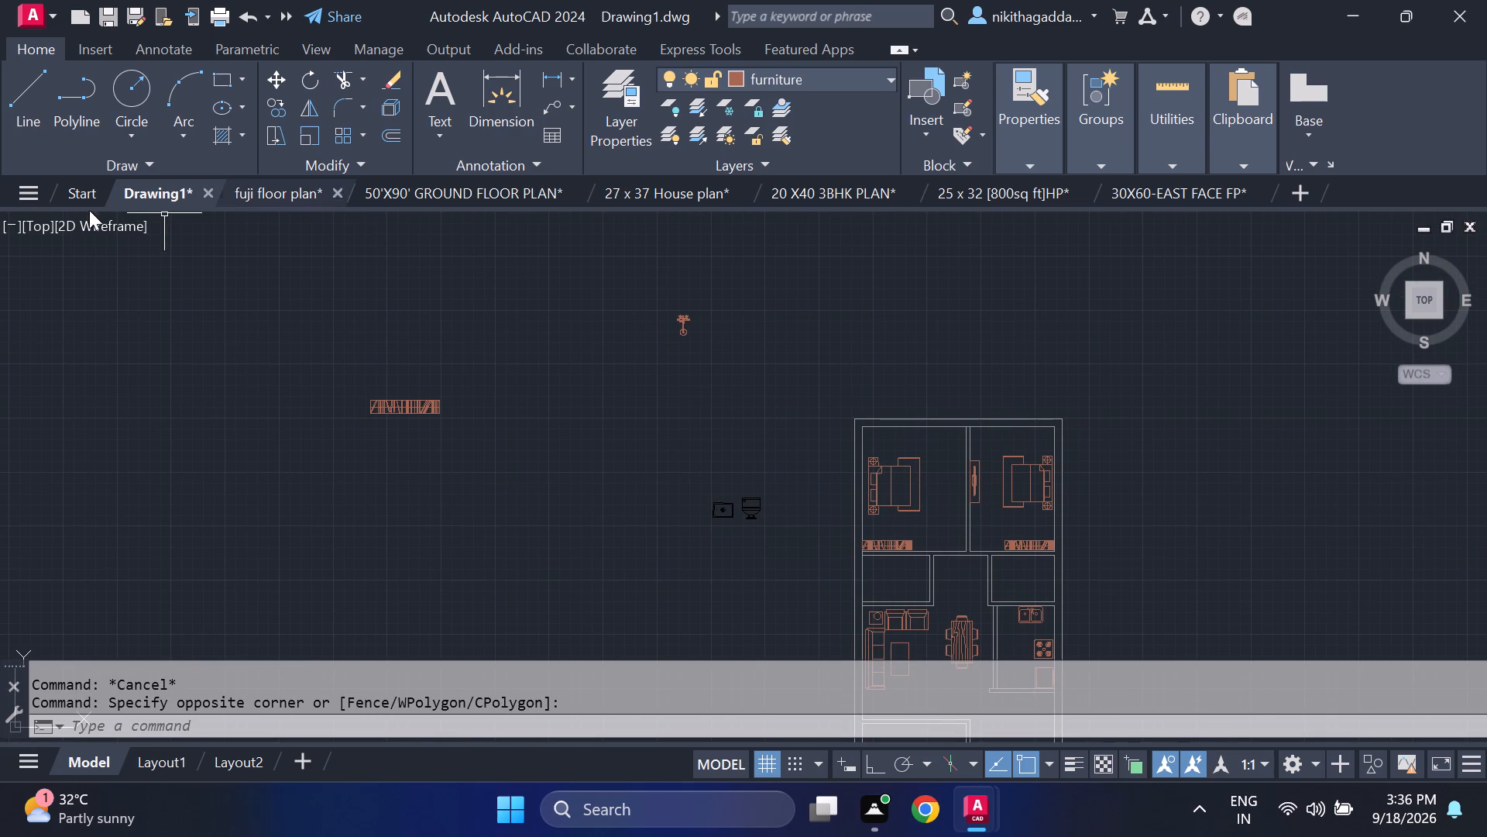
In the 35'X65'-GROUND FLOOR PLAN drawing, copy the complete shower fixture with its hatches between the toilet and washbasin to the clipboard.
click(37, 198)
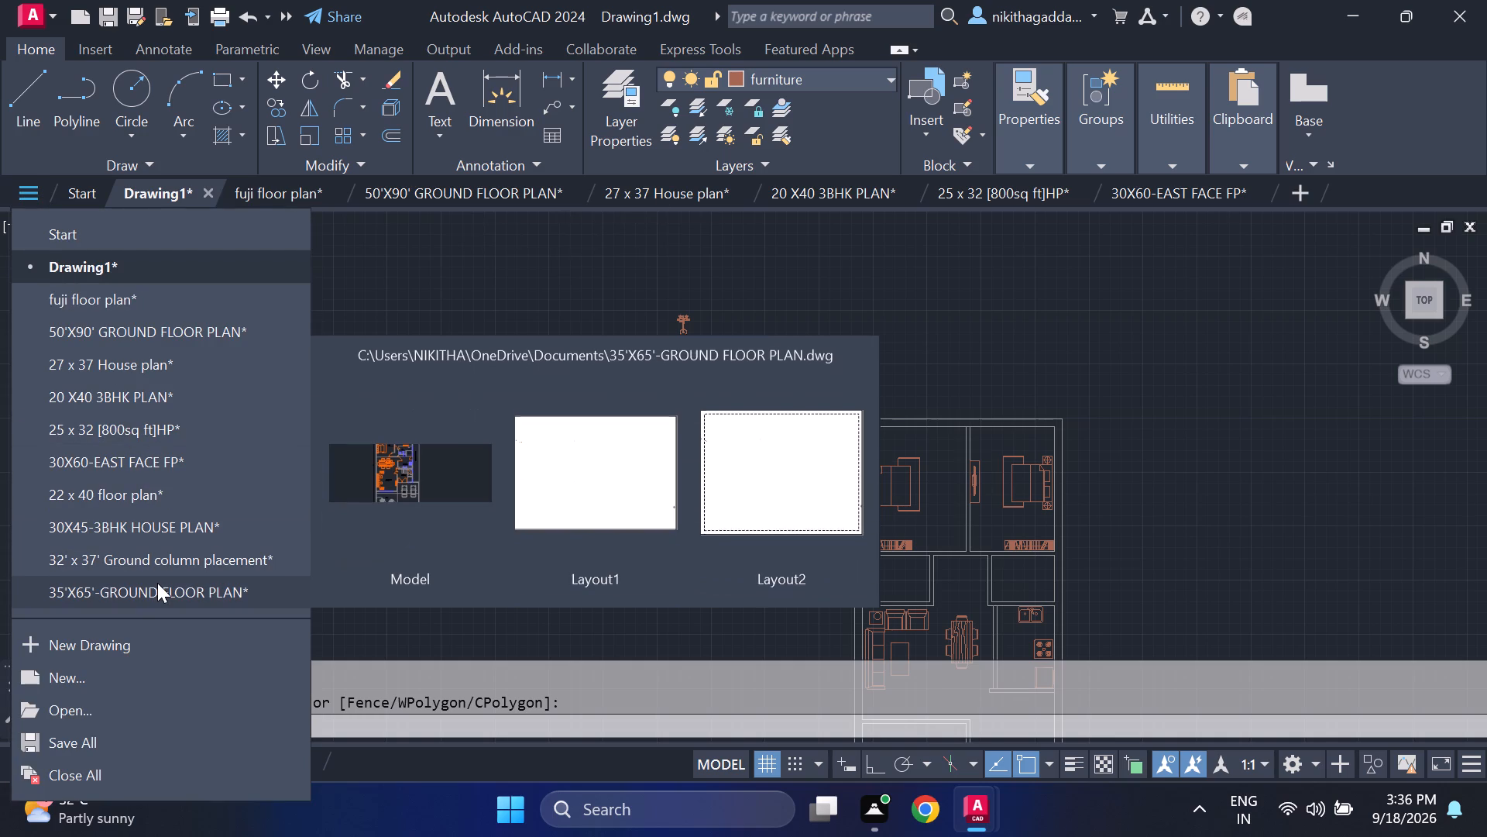
click(157, 583)
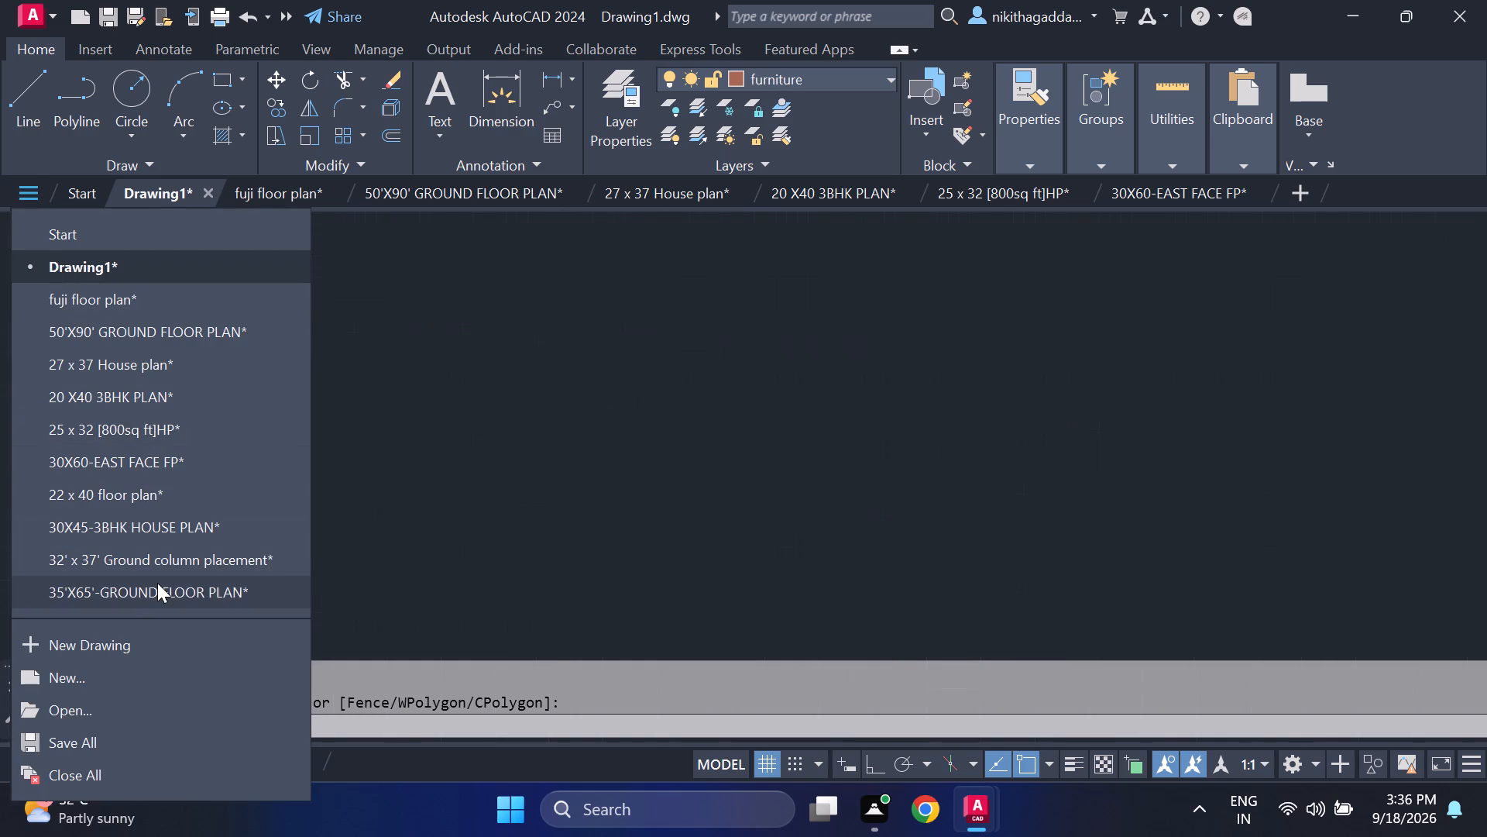
scroll(279, 267, up, 3)
scroll(243, 319, up, 3)
drag(453, 277, 438, 283)
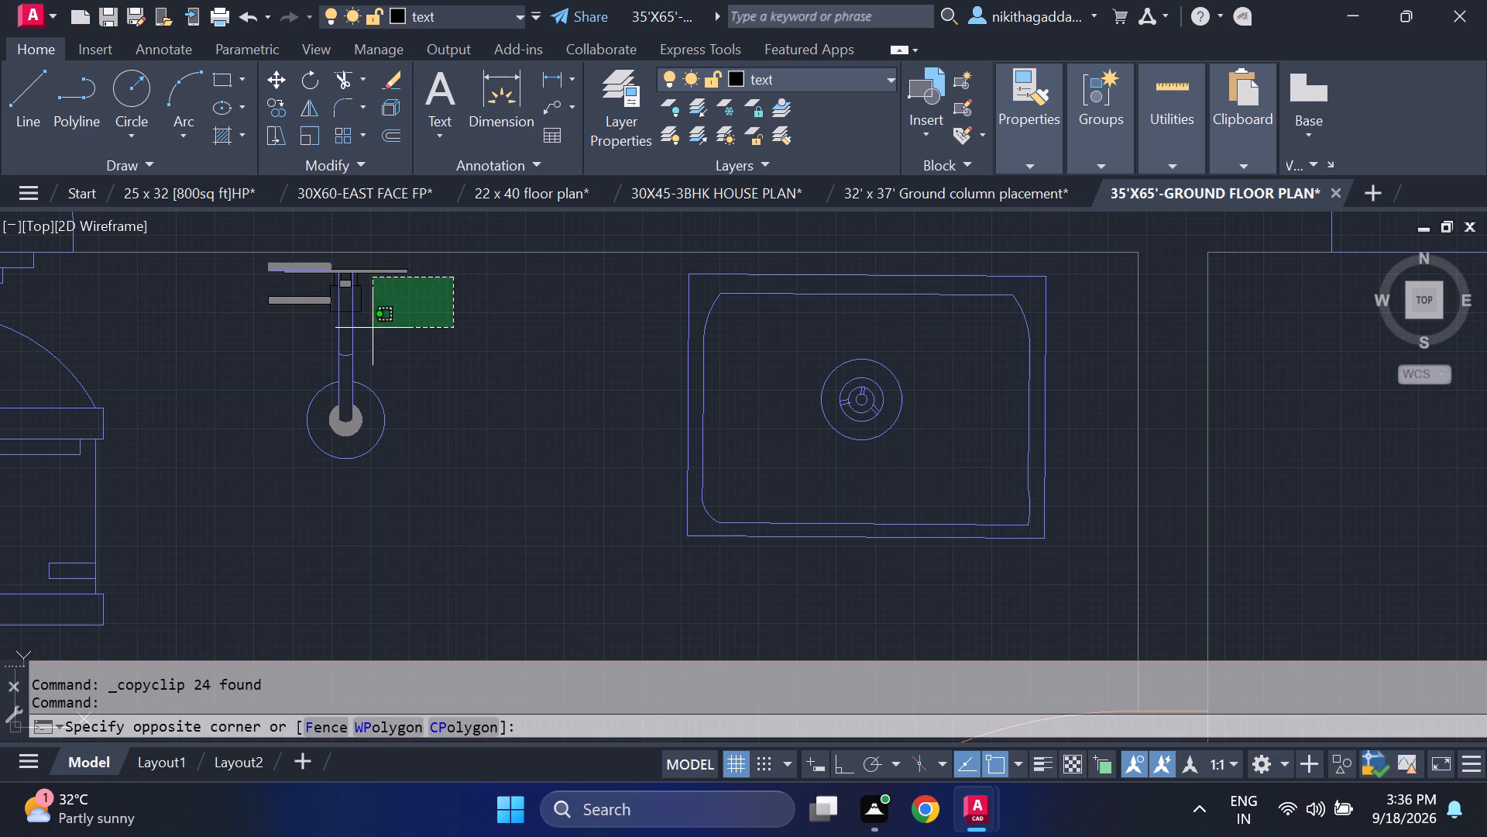
click(256, 492)
scroll(259, 246, up, 3)
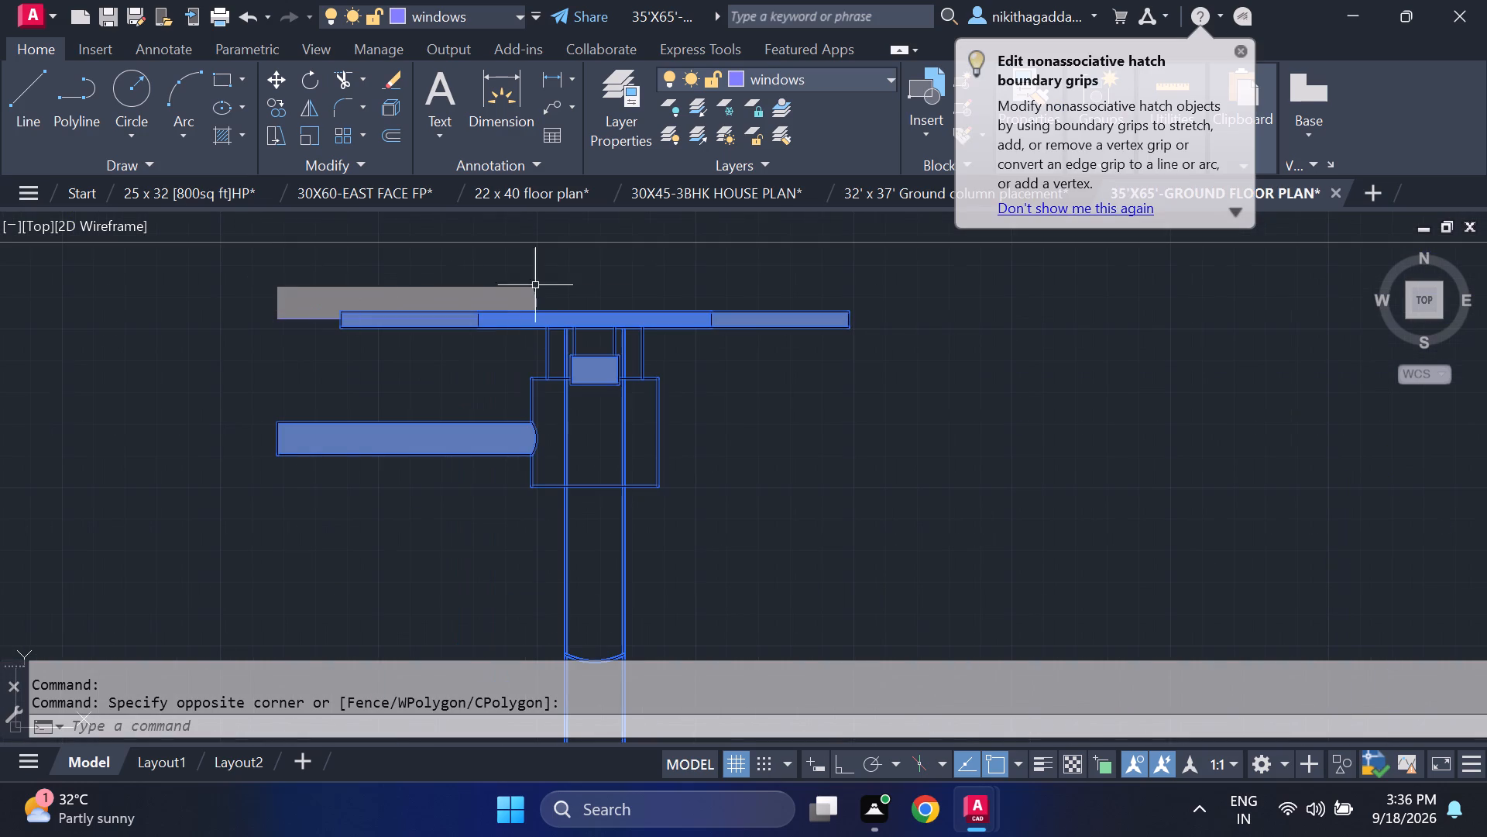
drag(560, 274, 496, 305)
click(242, 508)
scroll(398, 498, down, 4)
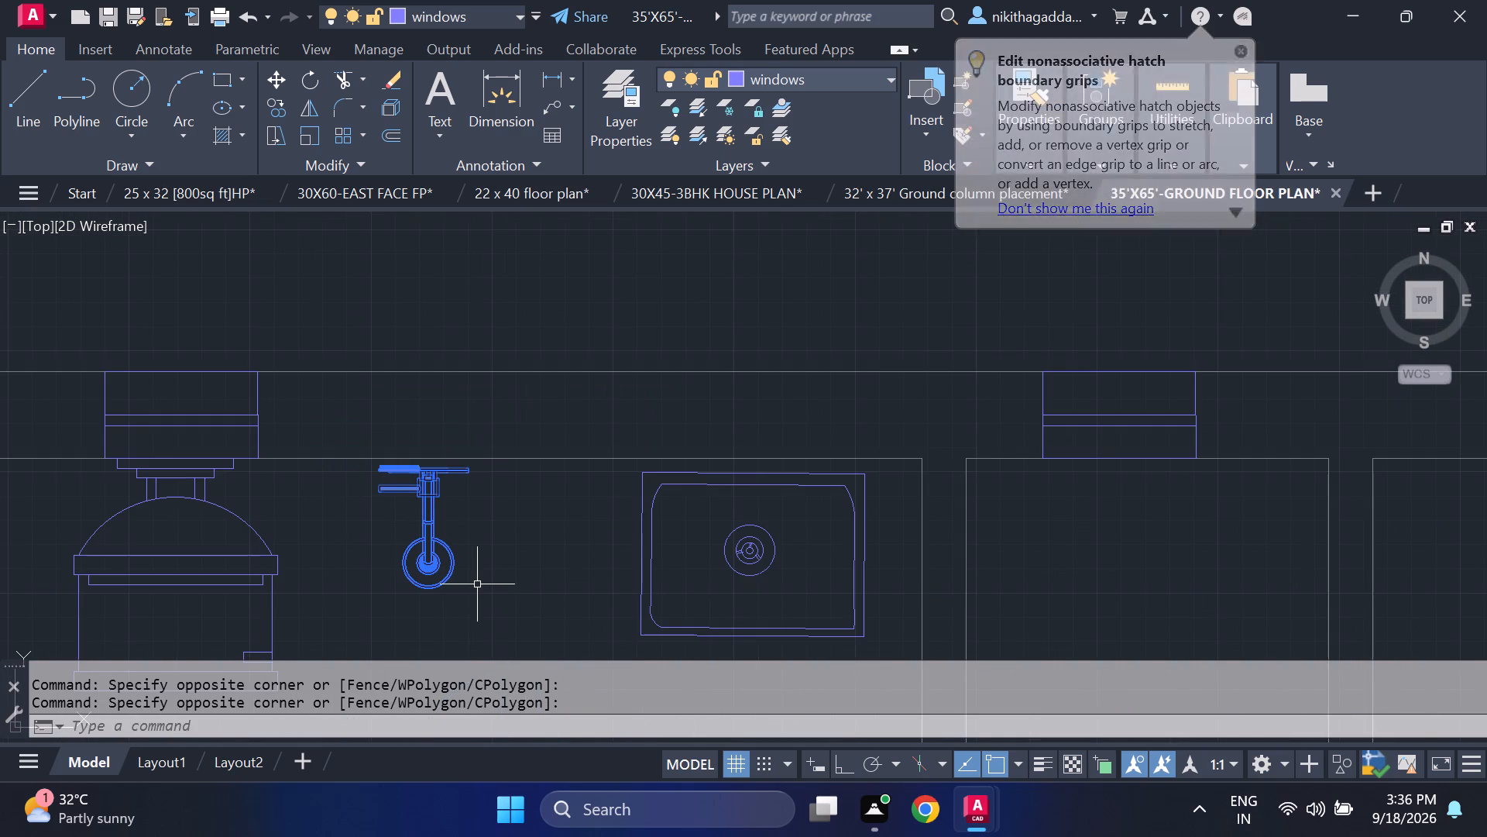
key(ctrl+c)
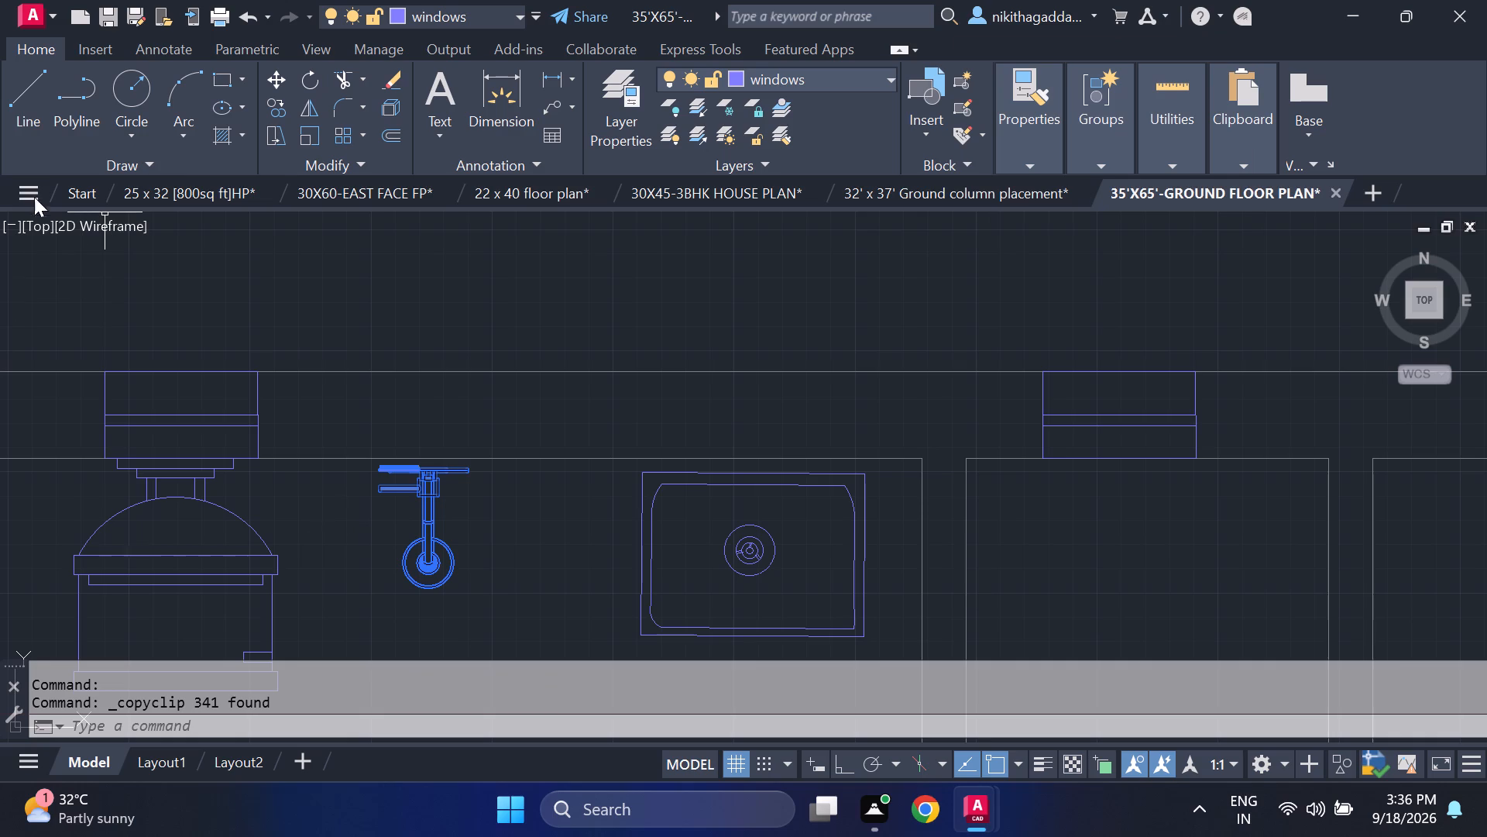
Paste the copied shower fixture into Drawing1, in the empty space above the loose washbasin and toilet.
click(26, 188)
click(144, 273)
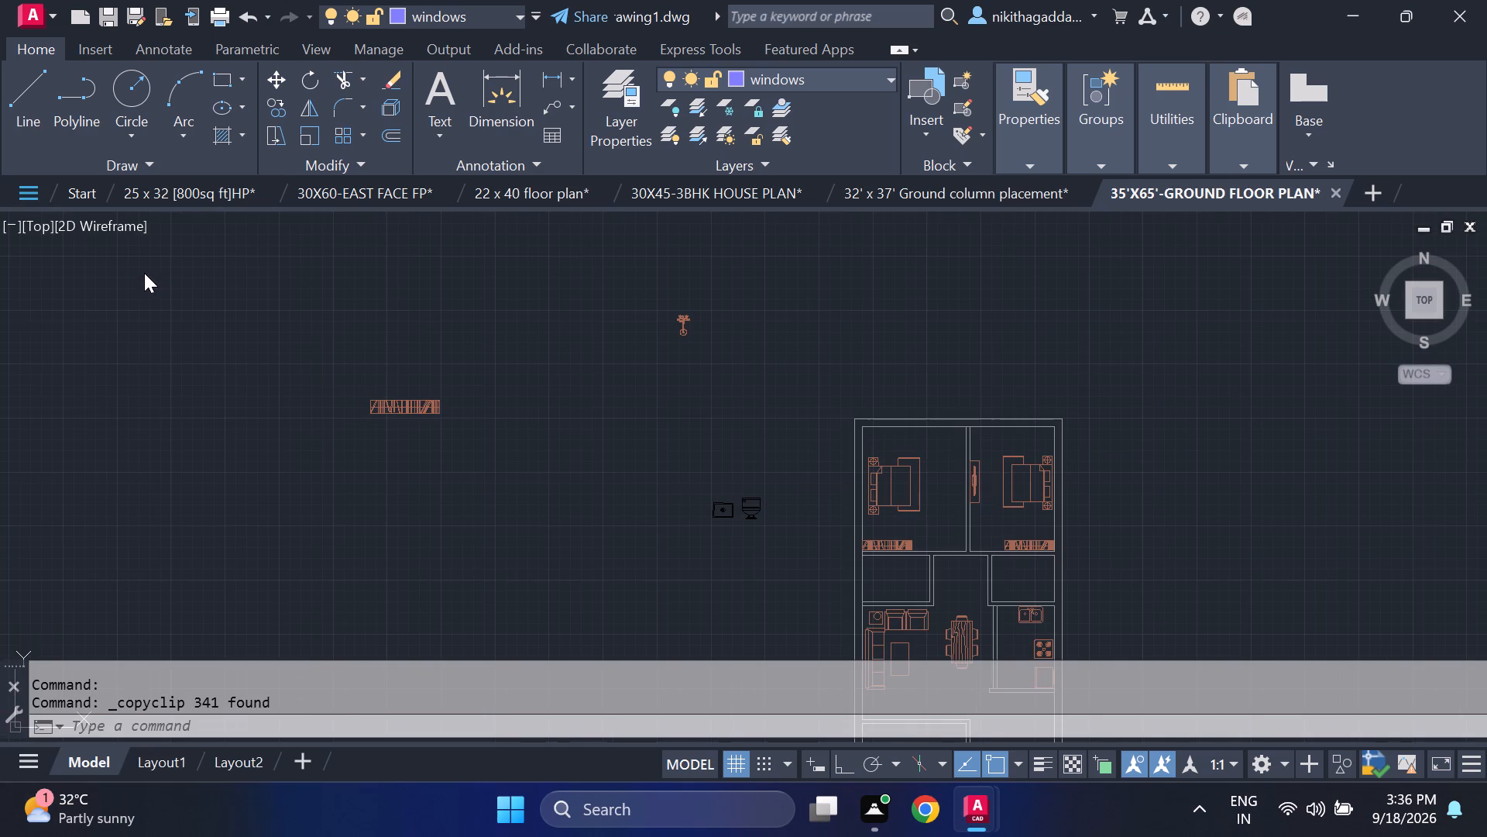
key(ctrl+v)
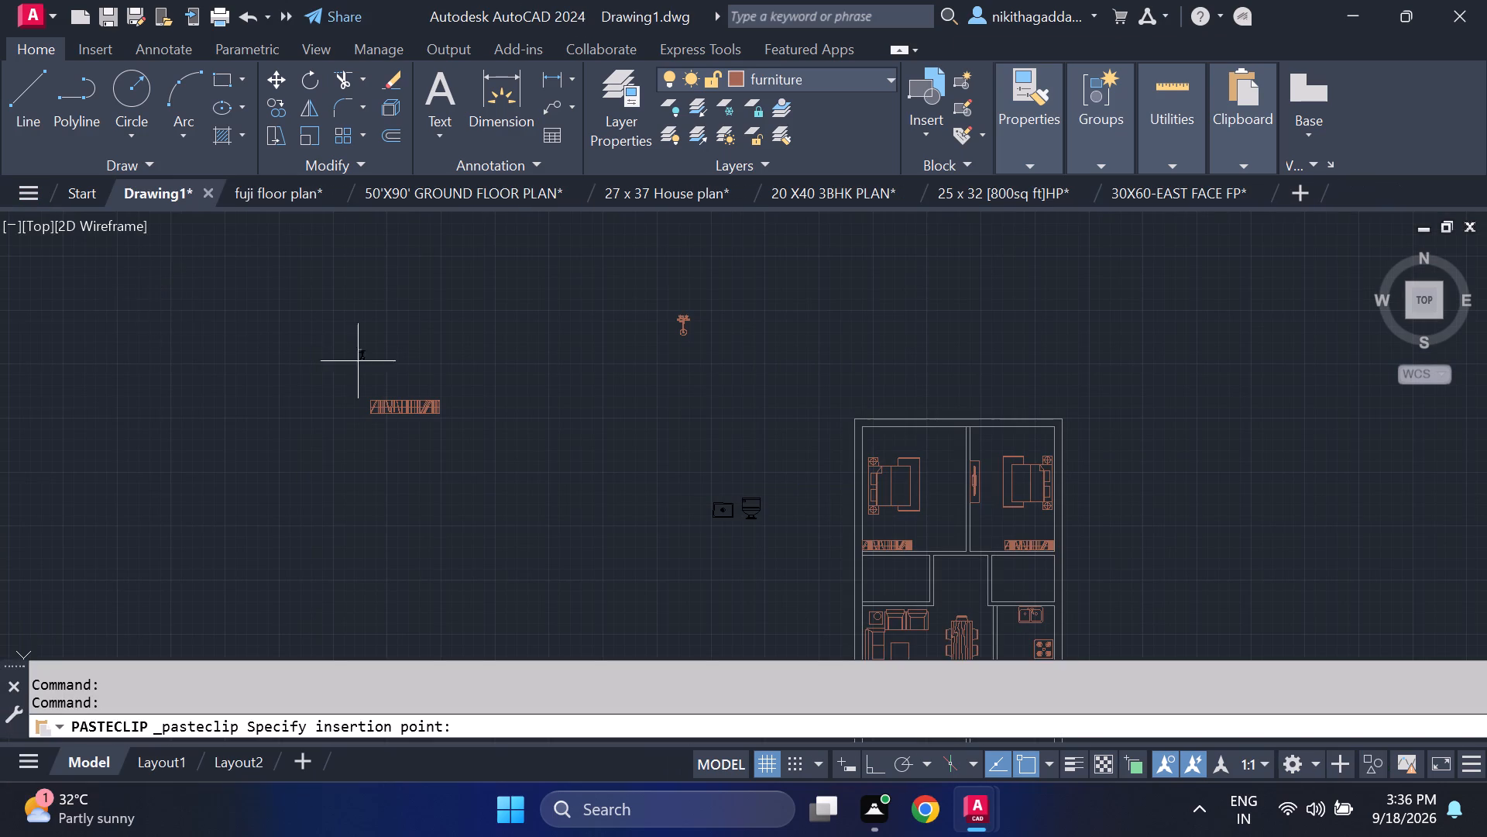
drag(658, 412, 638, 417)
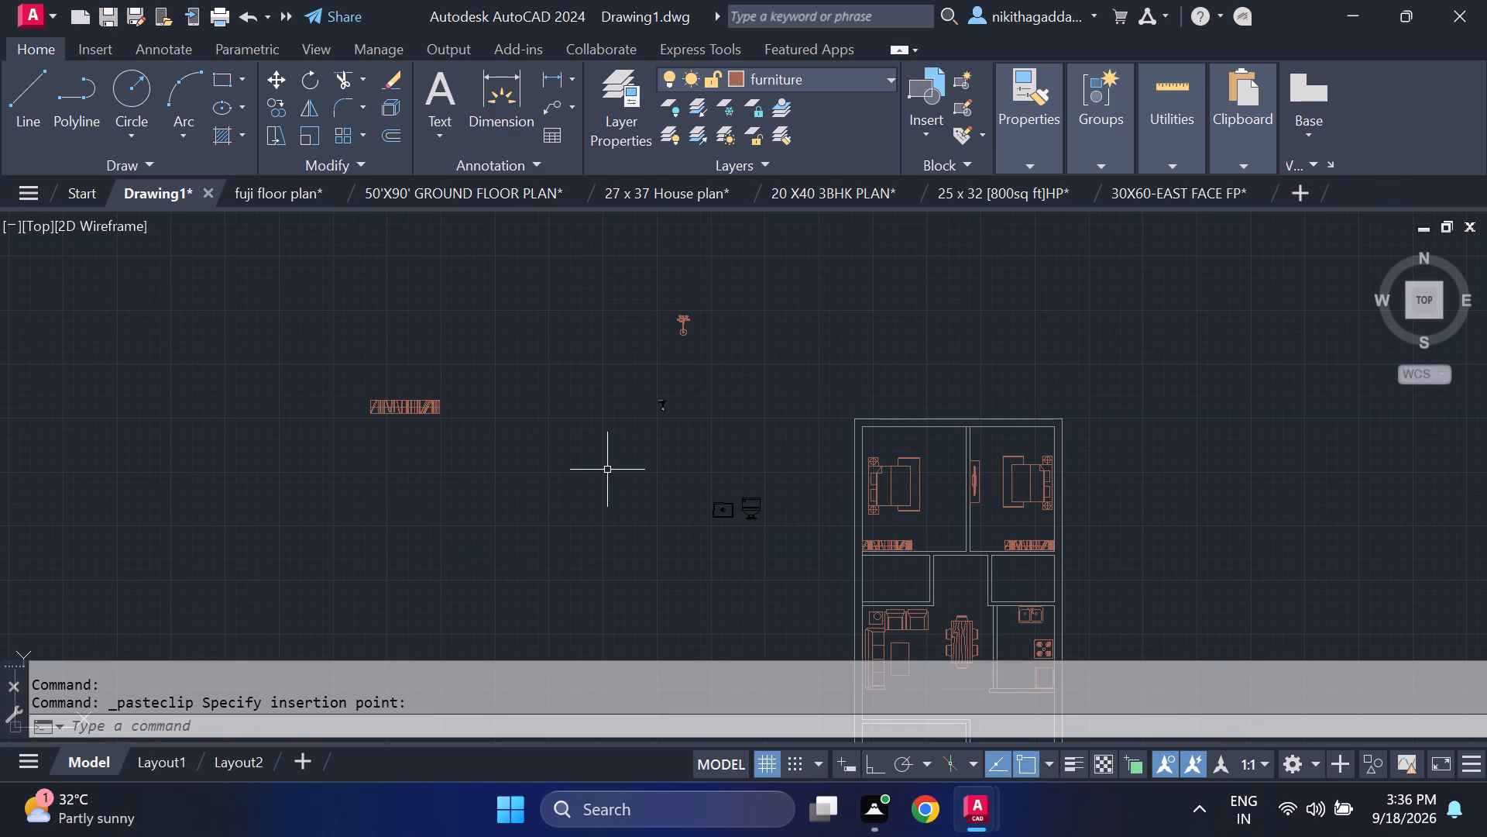
Move the loose toilet by its base midpoint onto the lower wall of the west bathroom, near its southwest corner.
scroll(694, 296, up, 2)
scroll(661, 358, up, 3)
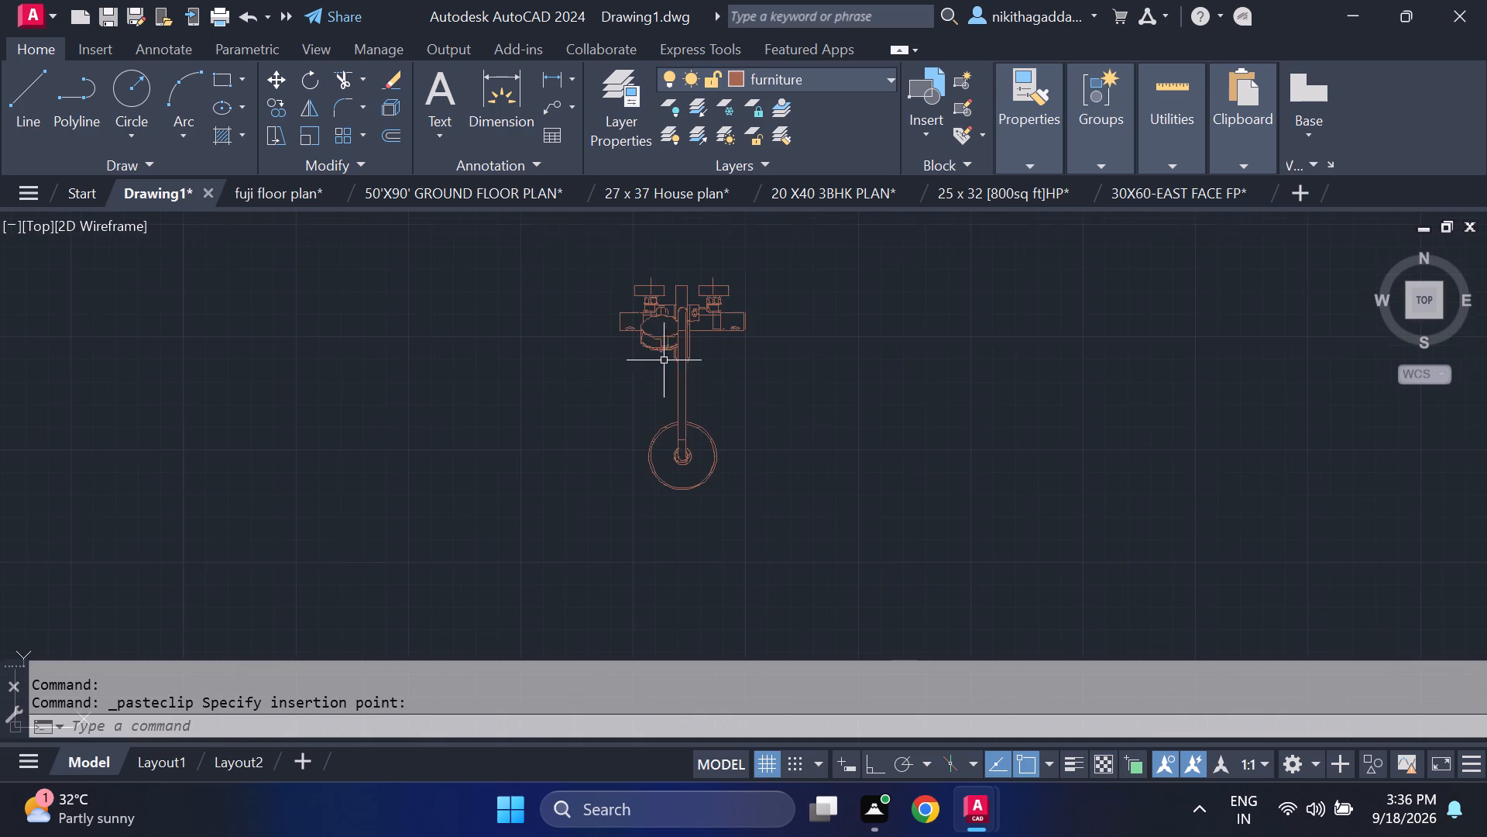
scroll(672, 385, down, 4)
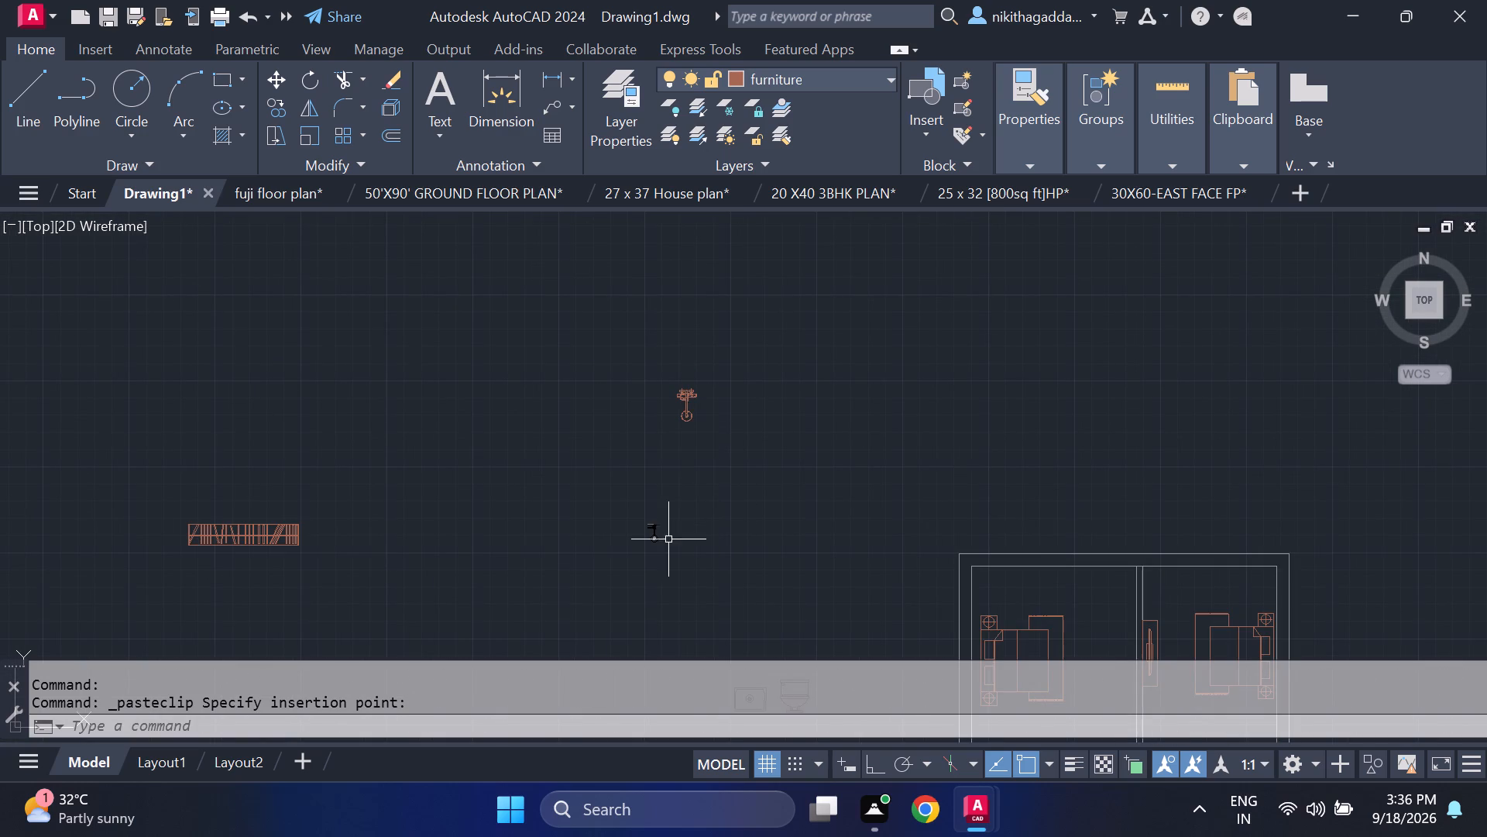
middle_drag(640, 512, 414, 212)
scroll(524, 391, up, 1)
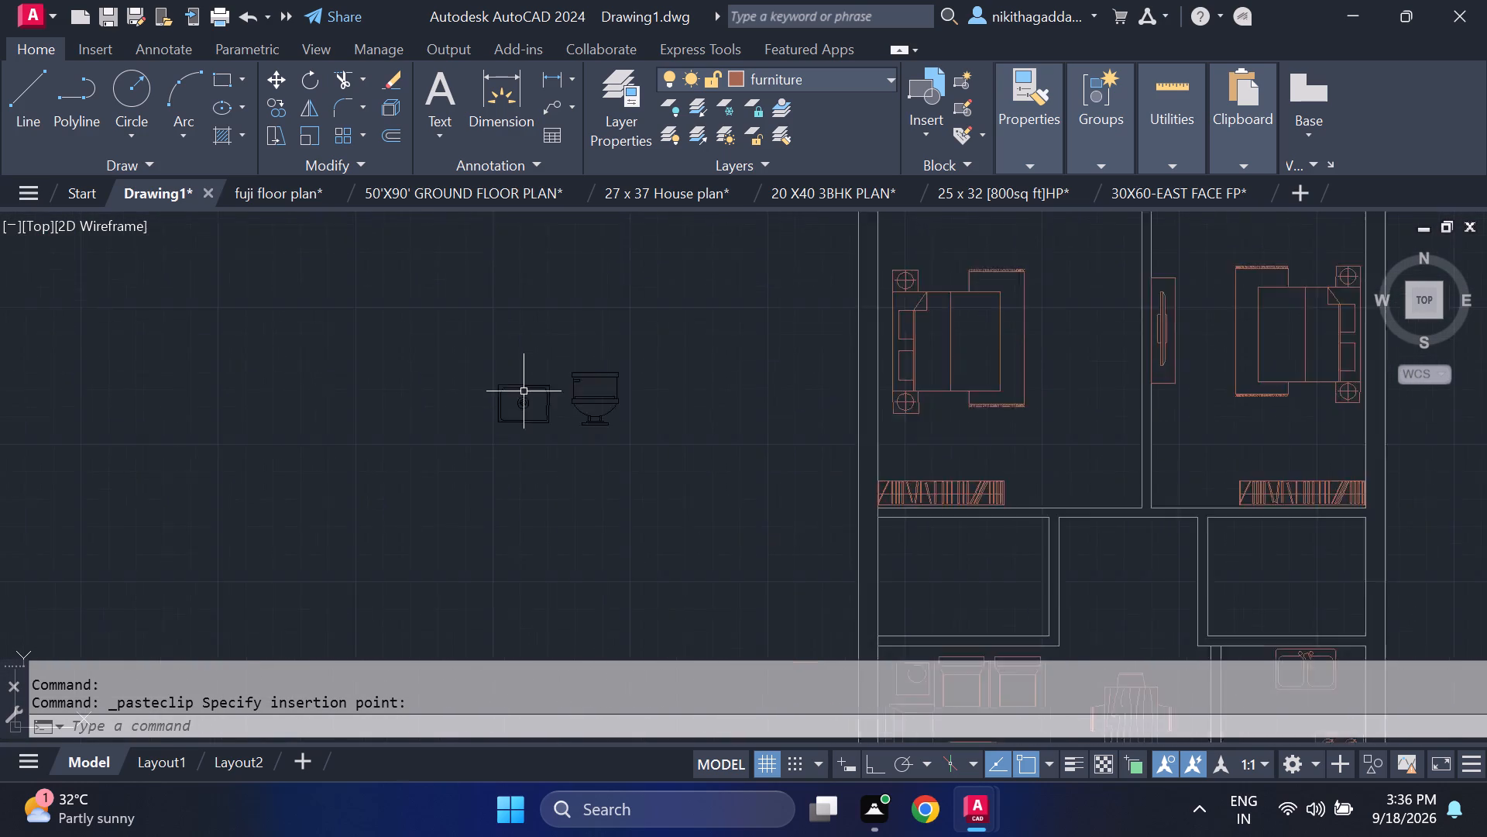
scroll(524, 391, up, 2)
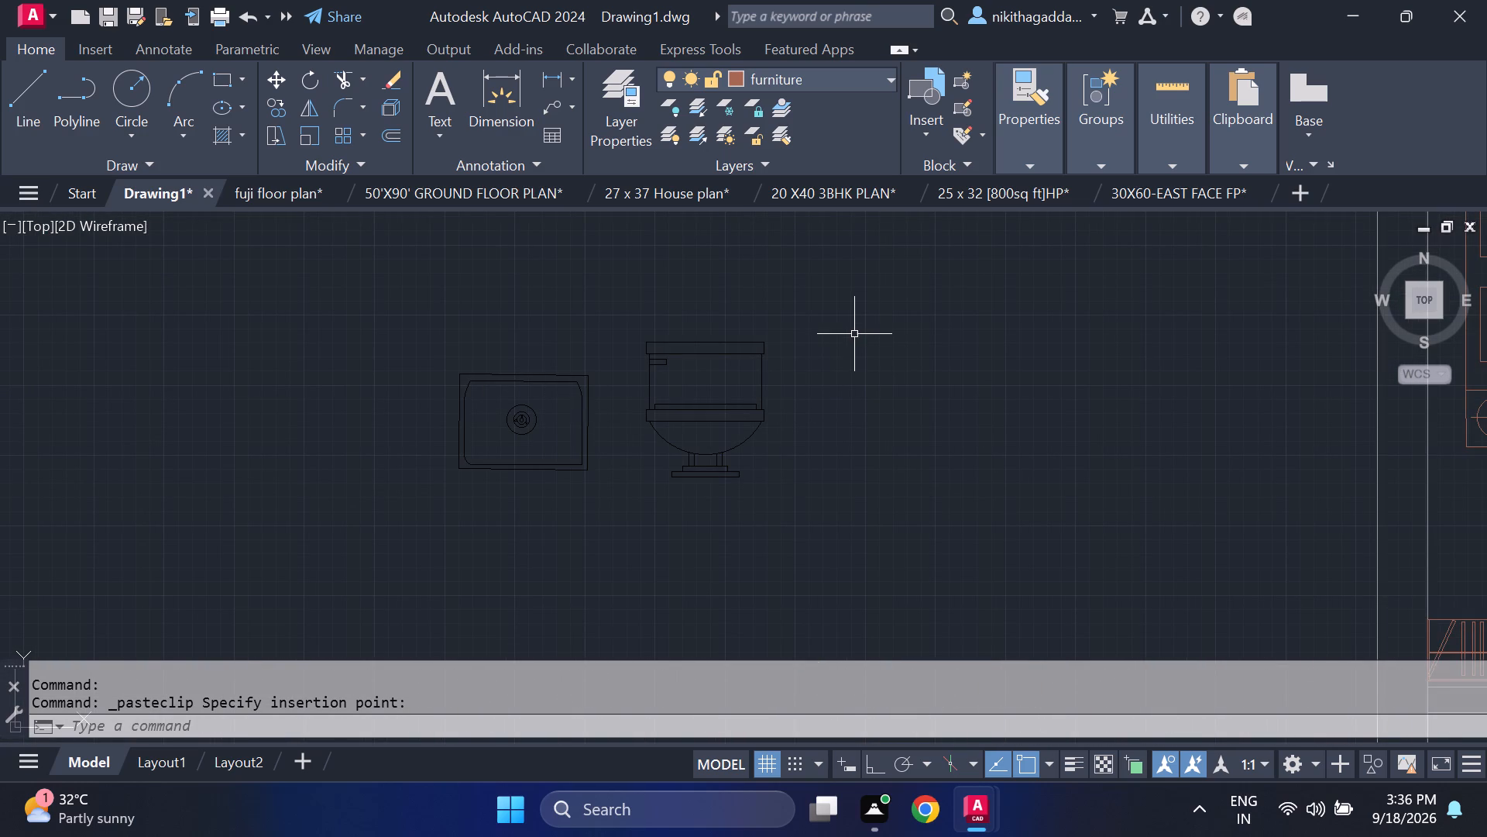
drag(792, 327, 791, 335)
click(638, 544)
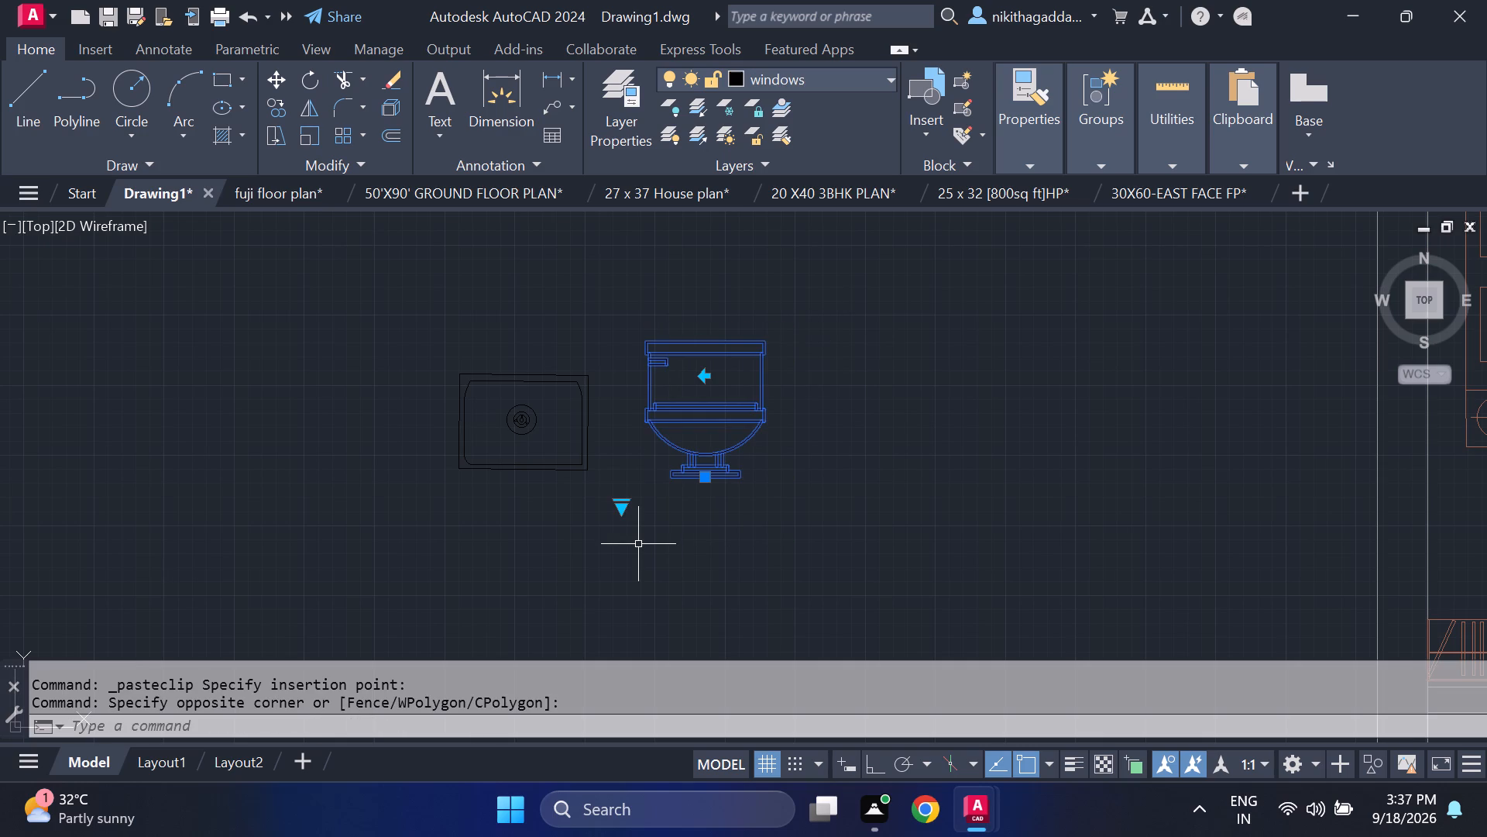
key(m)
key(Return)
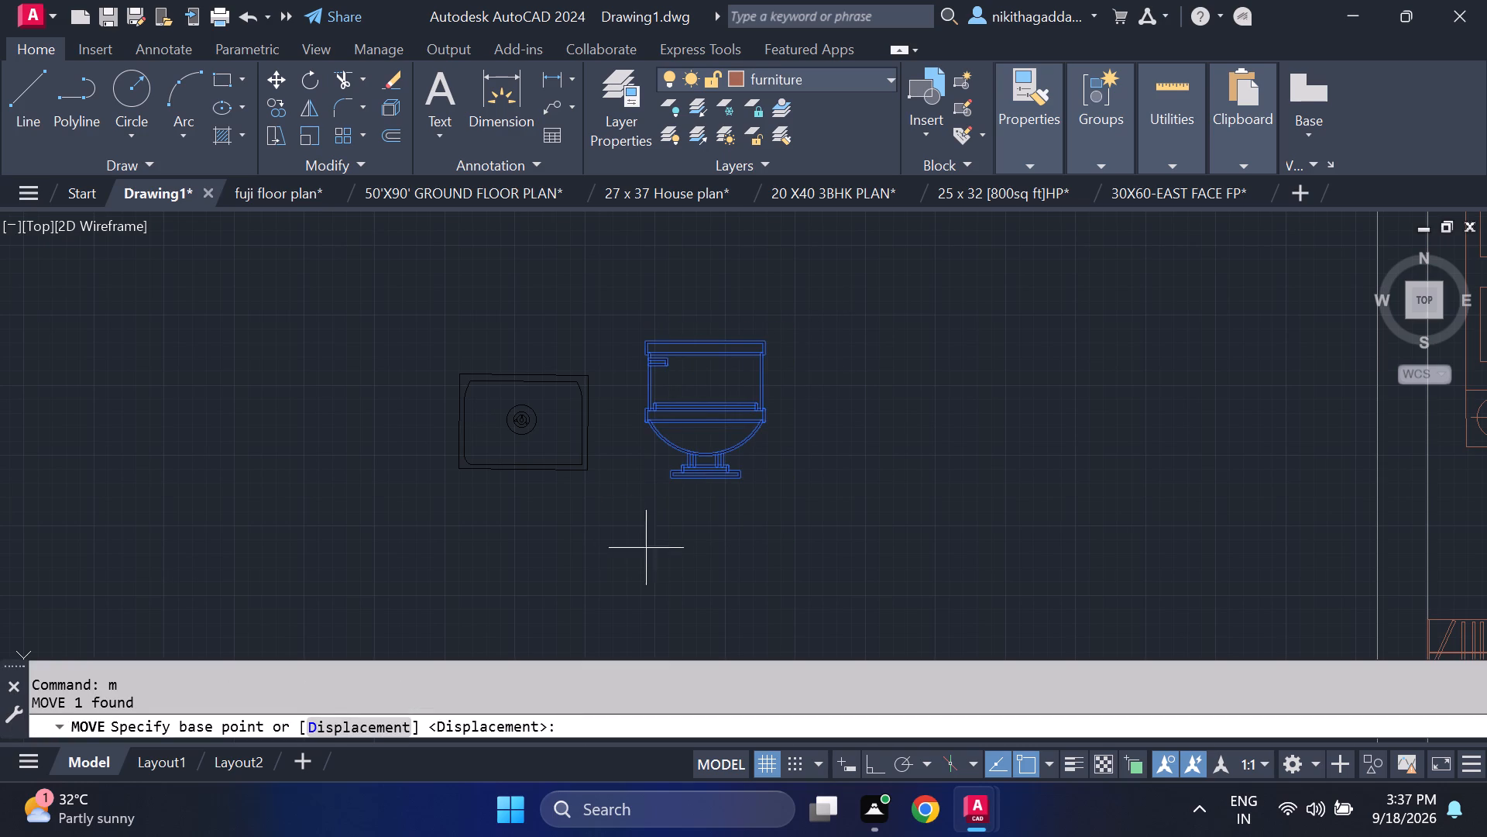
click(702, 485)
scroll(989, 495, down, 2)
middle_drag(991, 498, 636, 386)
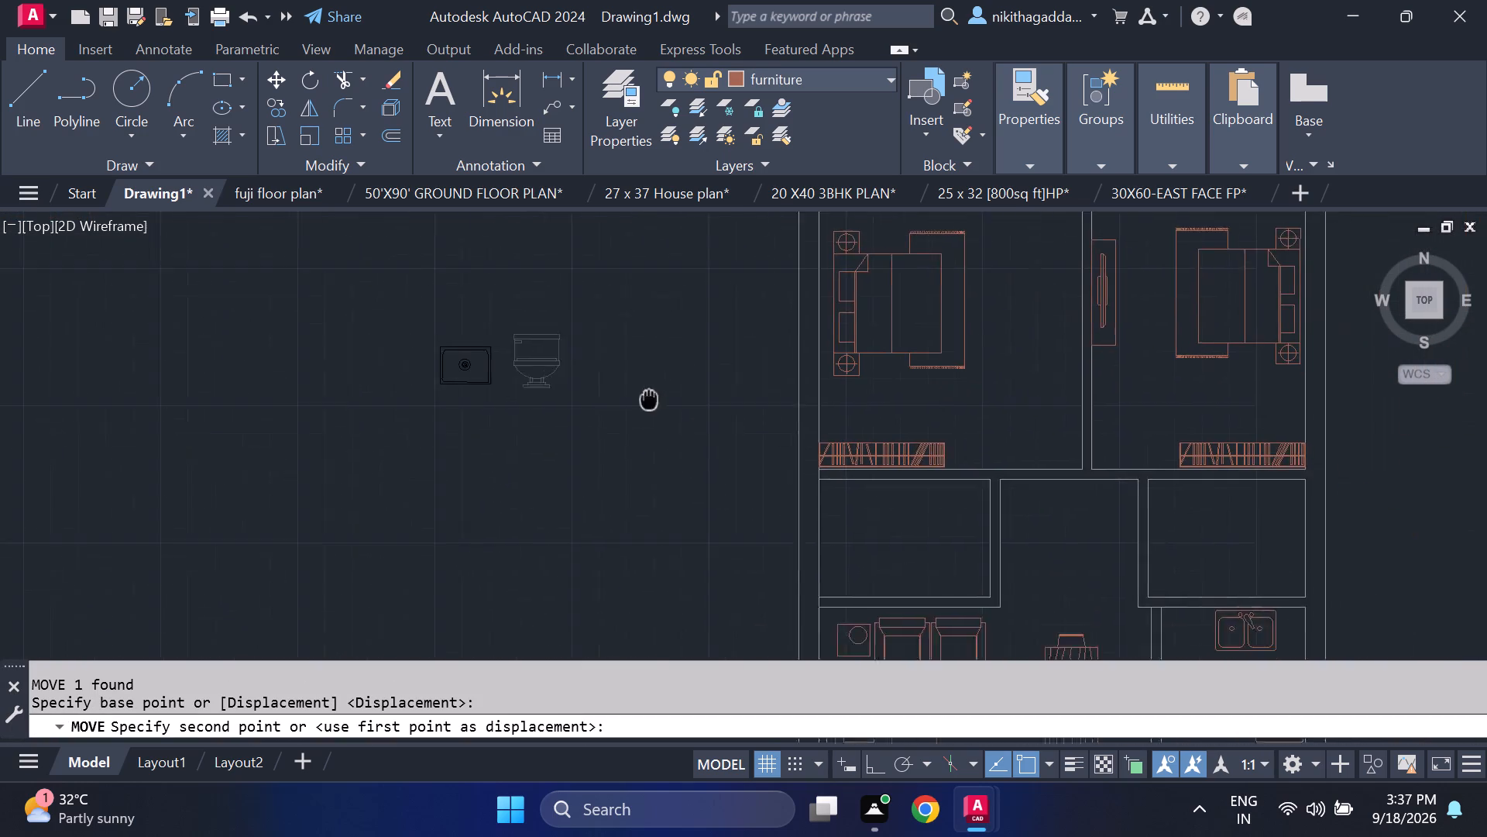
middle_drag(636, 386, 590, 336)
scroll(799, 533, up, 2)
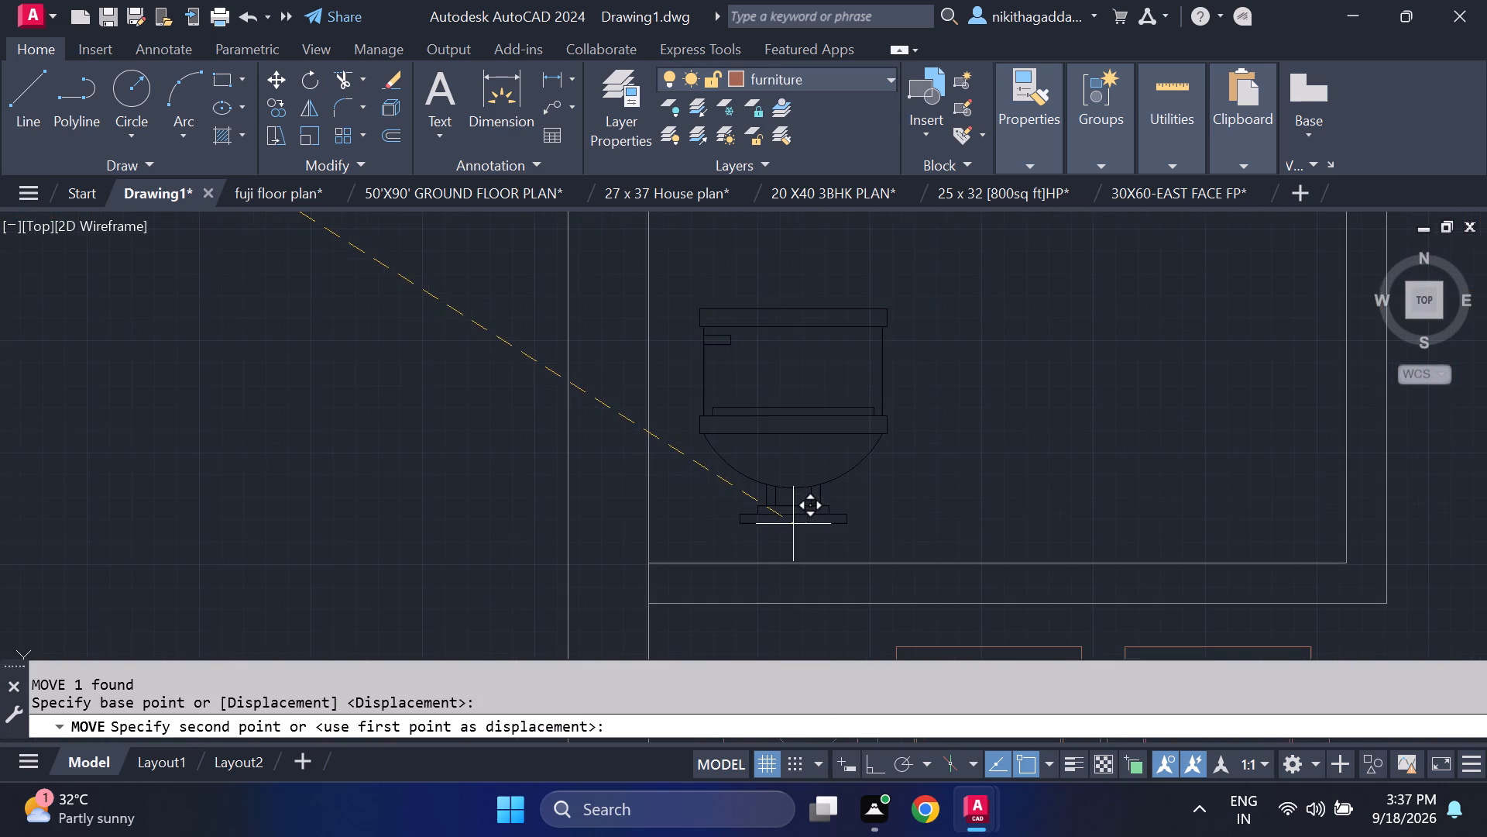
scroll(793, 524, up, 1)
click(785, 553)
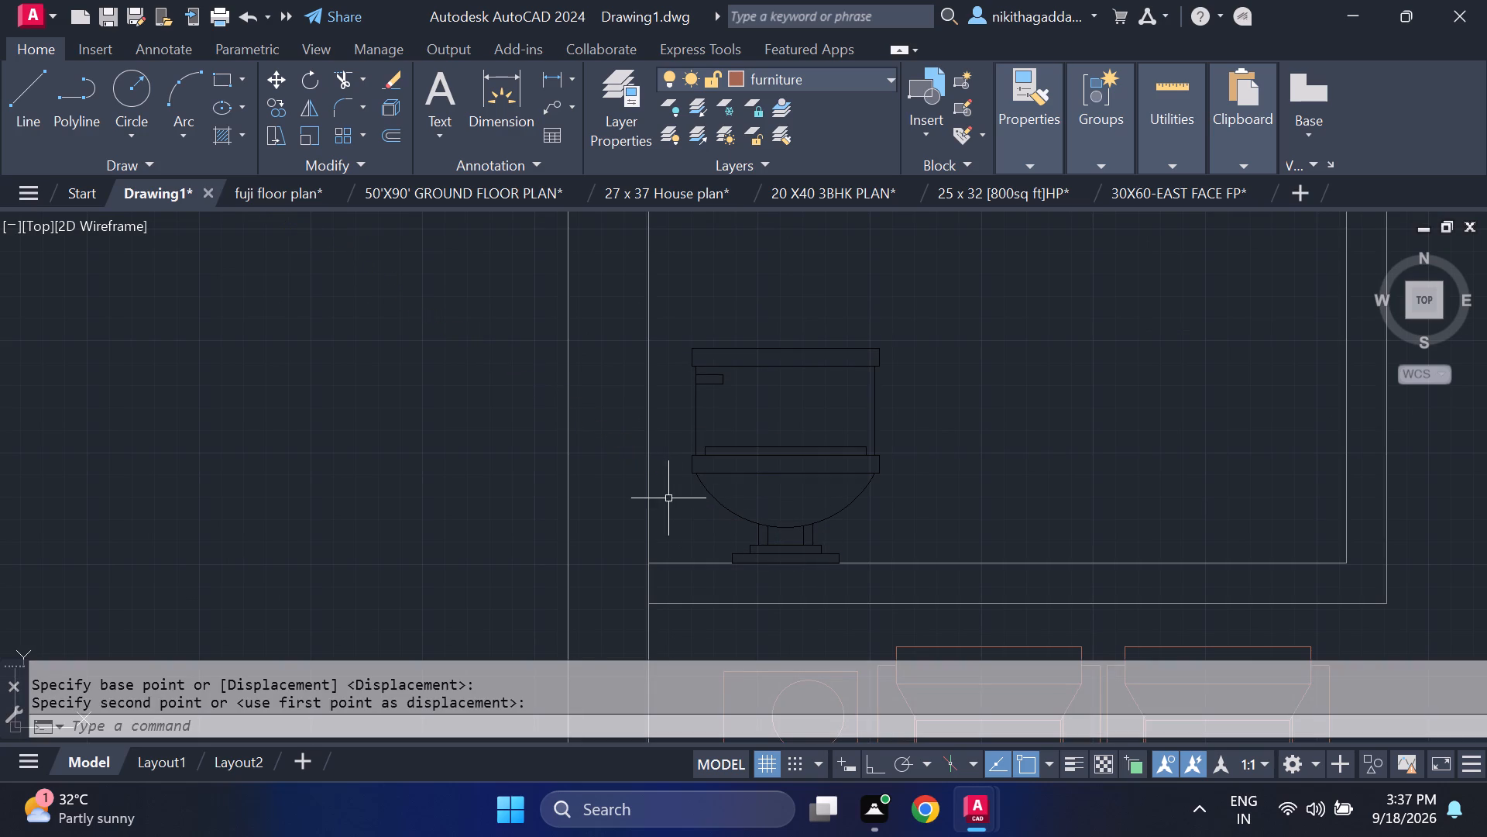
scroll(260, 487, down, 2)
scroll(474, 539, up, 2)
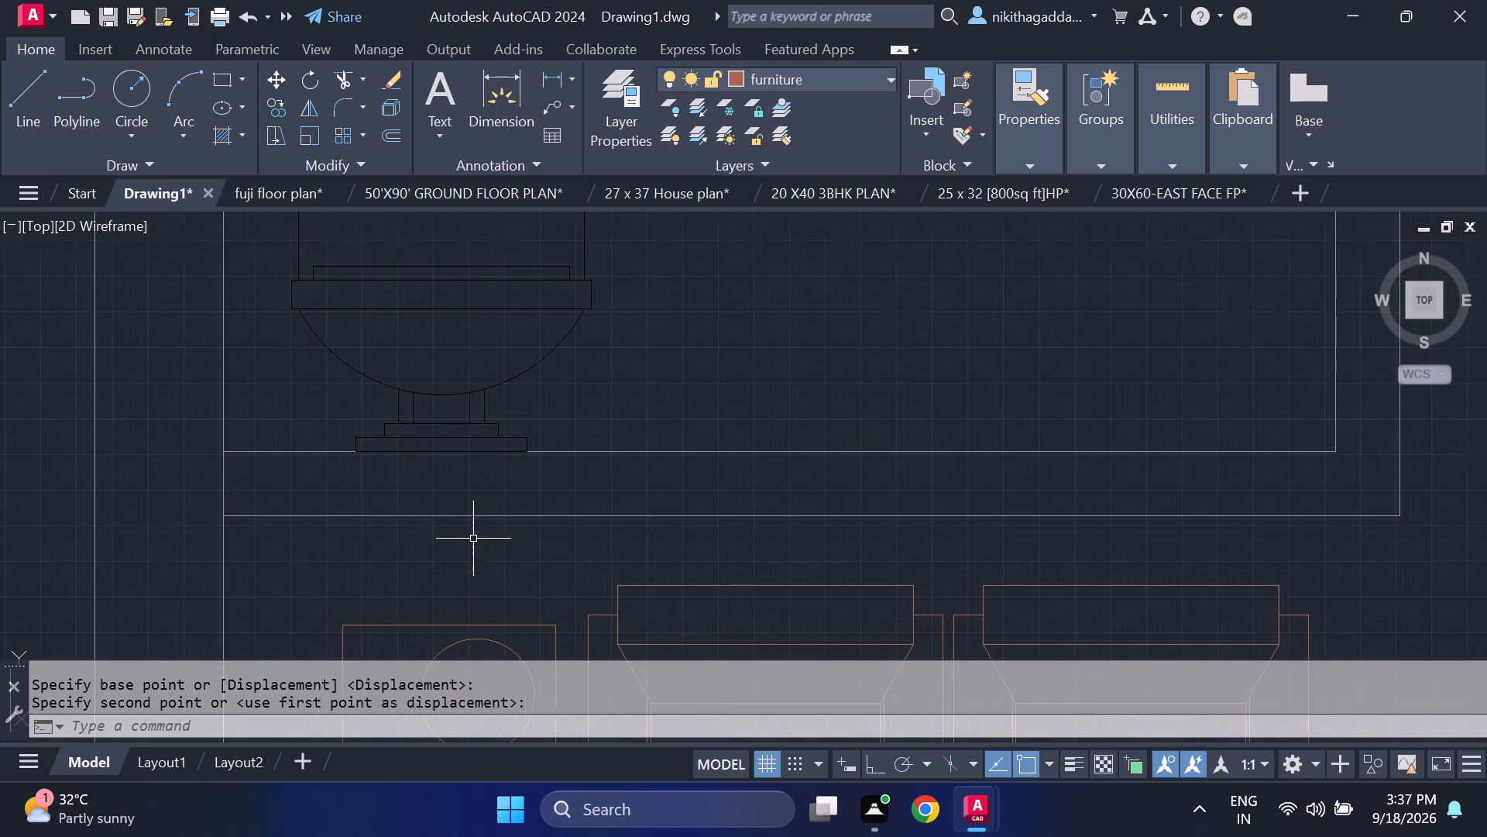
Rotate the loose shower fixture 180° about the centre of its round head, using Ortho.
scroll(473, 539, up, 1)
scroll(437, 487, up, 3)
scroll(437, 487, down, 5)
scroll(224, 498, down, 2)
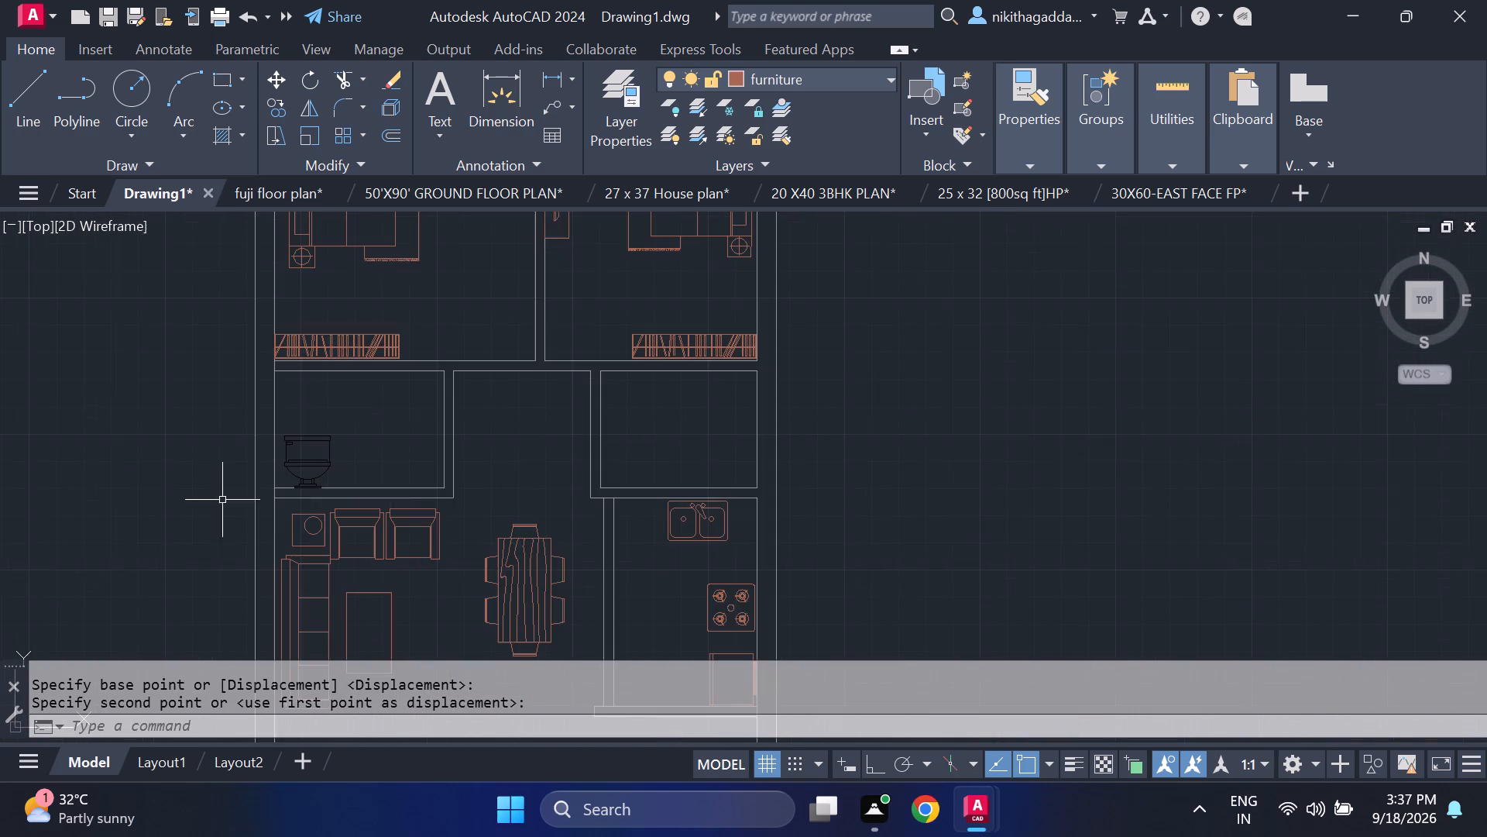
middle_drag(16, 507, 654, 438)
scroll(446, 416, down, 2)
middle_drag(378, 418, 382, 428)
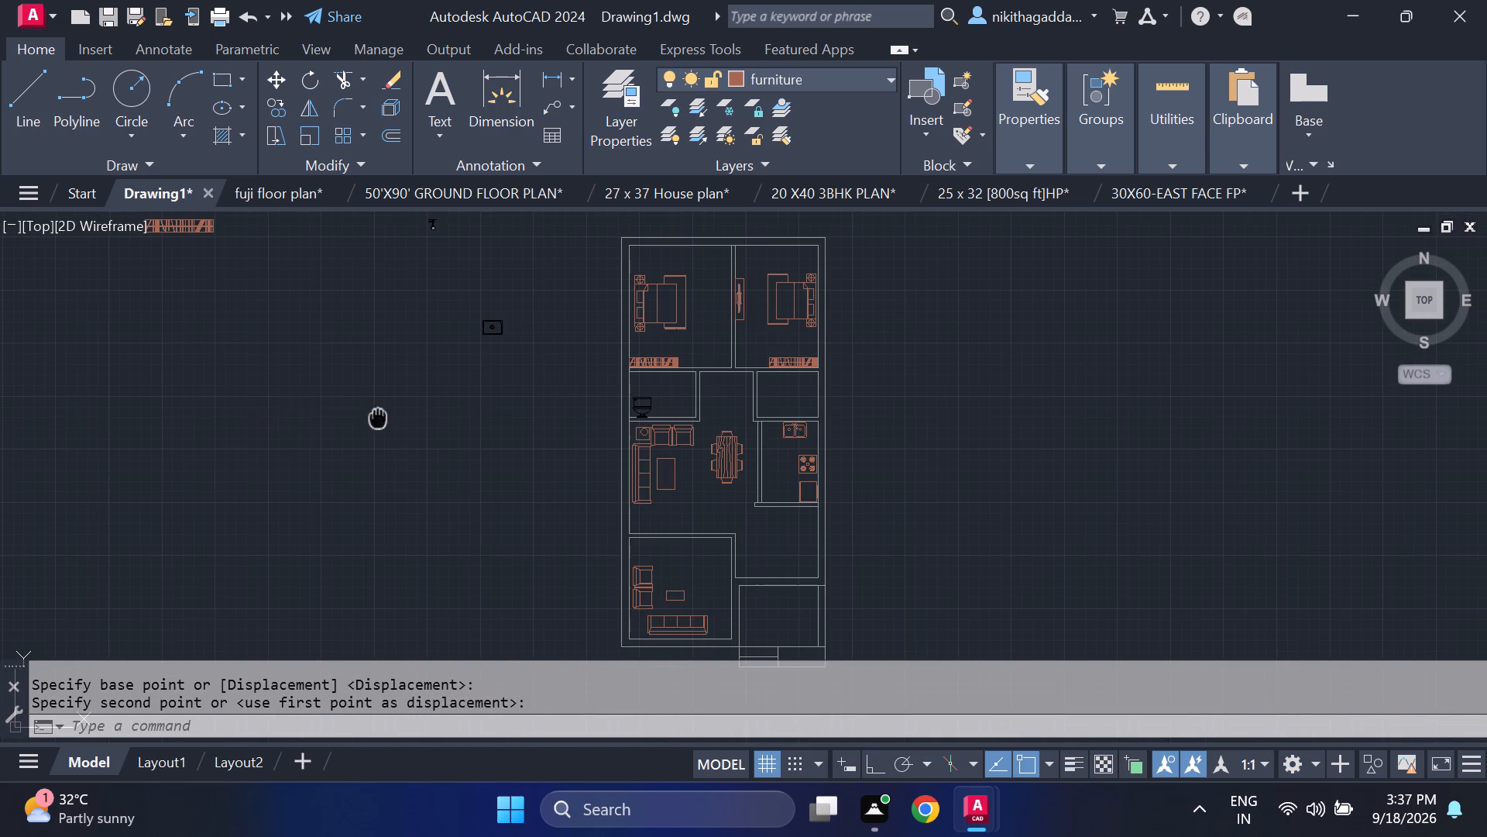
middle_drag(382, 428, 431, 495)
scroll(493, 294, up, 3)
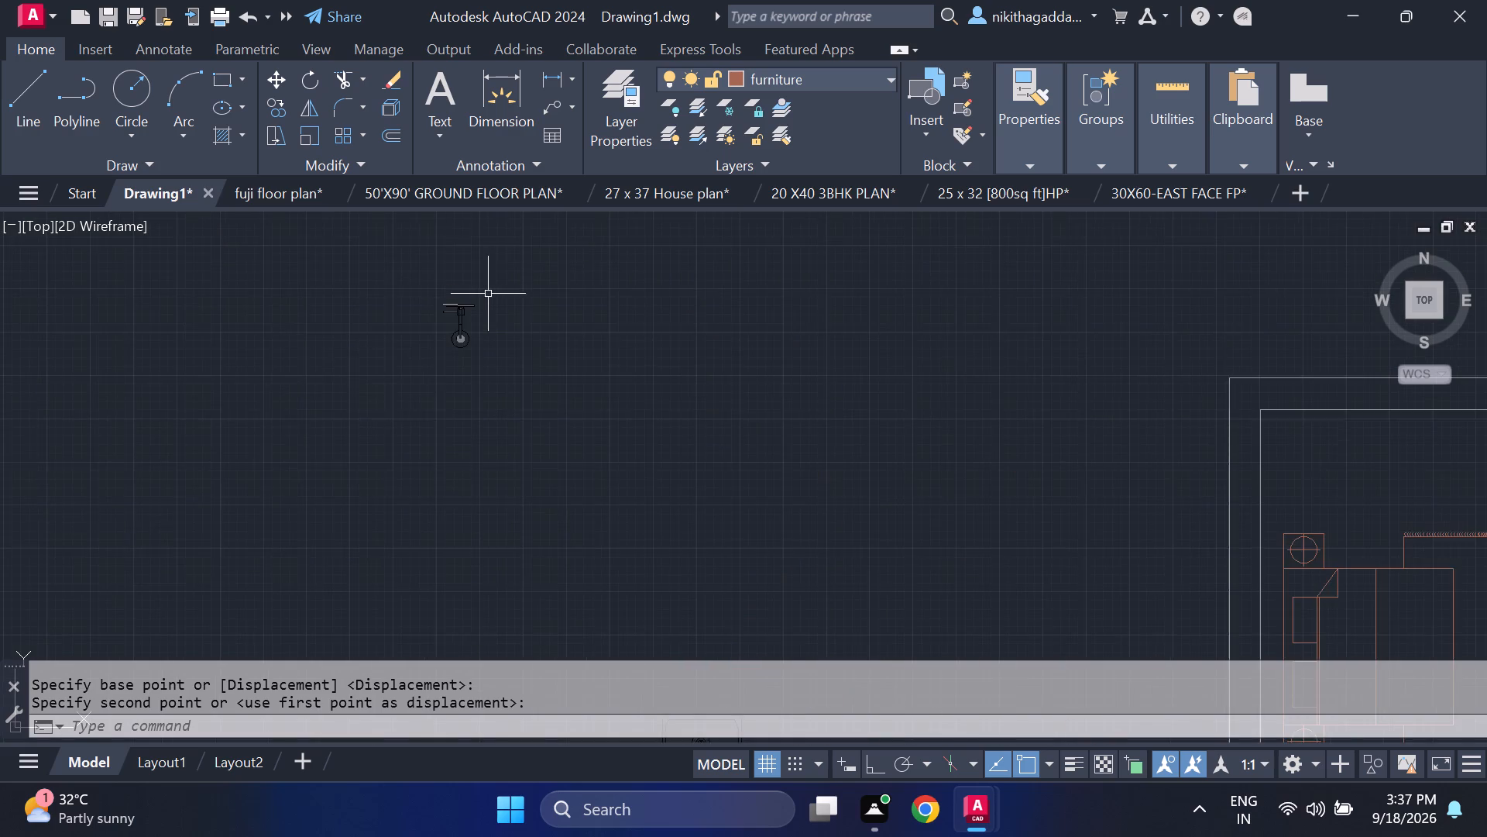
scroll(458, 292, up, 4)
click(612, 333)
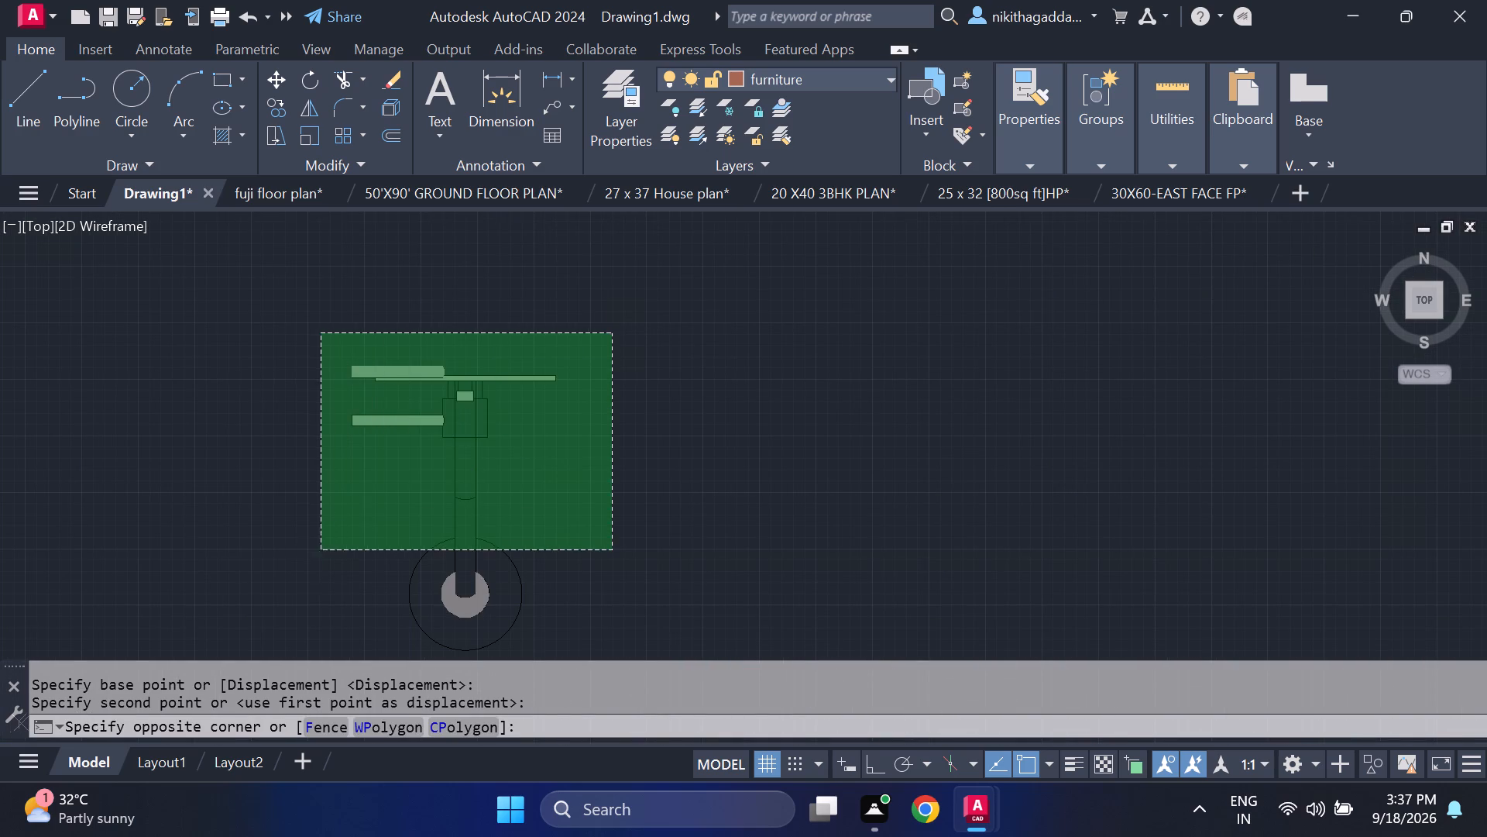
click(321, 550)
text(ro)
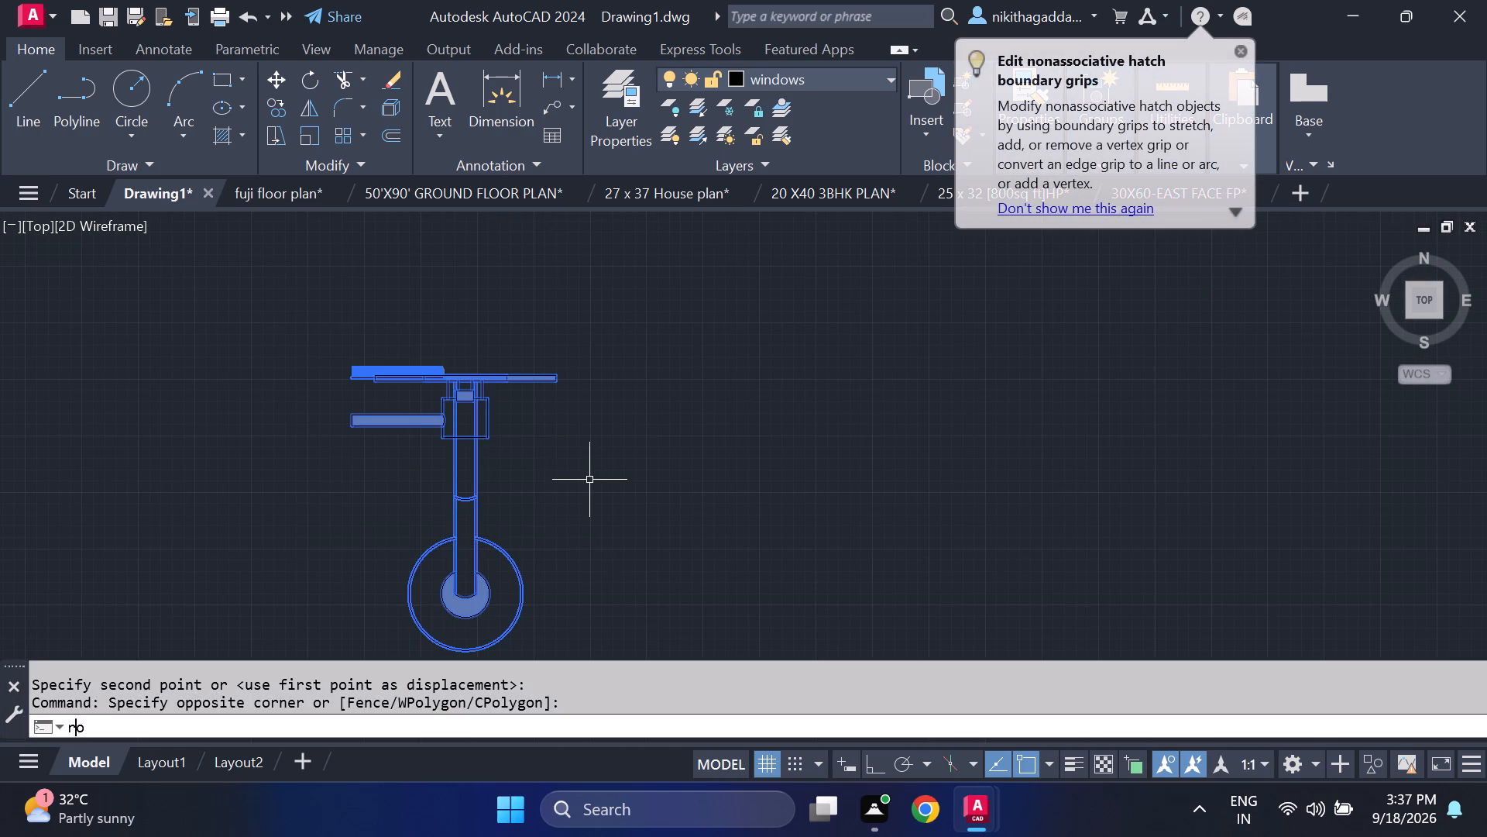
key(Return)
middle_drag(647, 530, 634, 453)
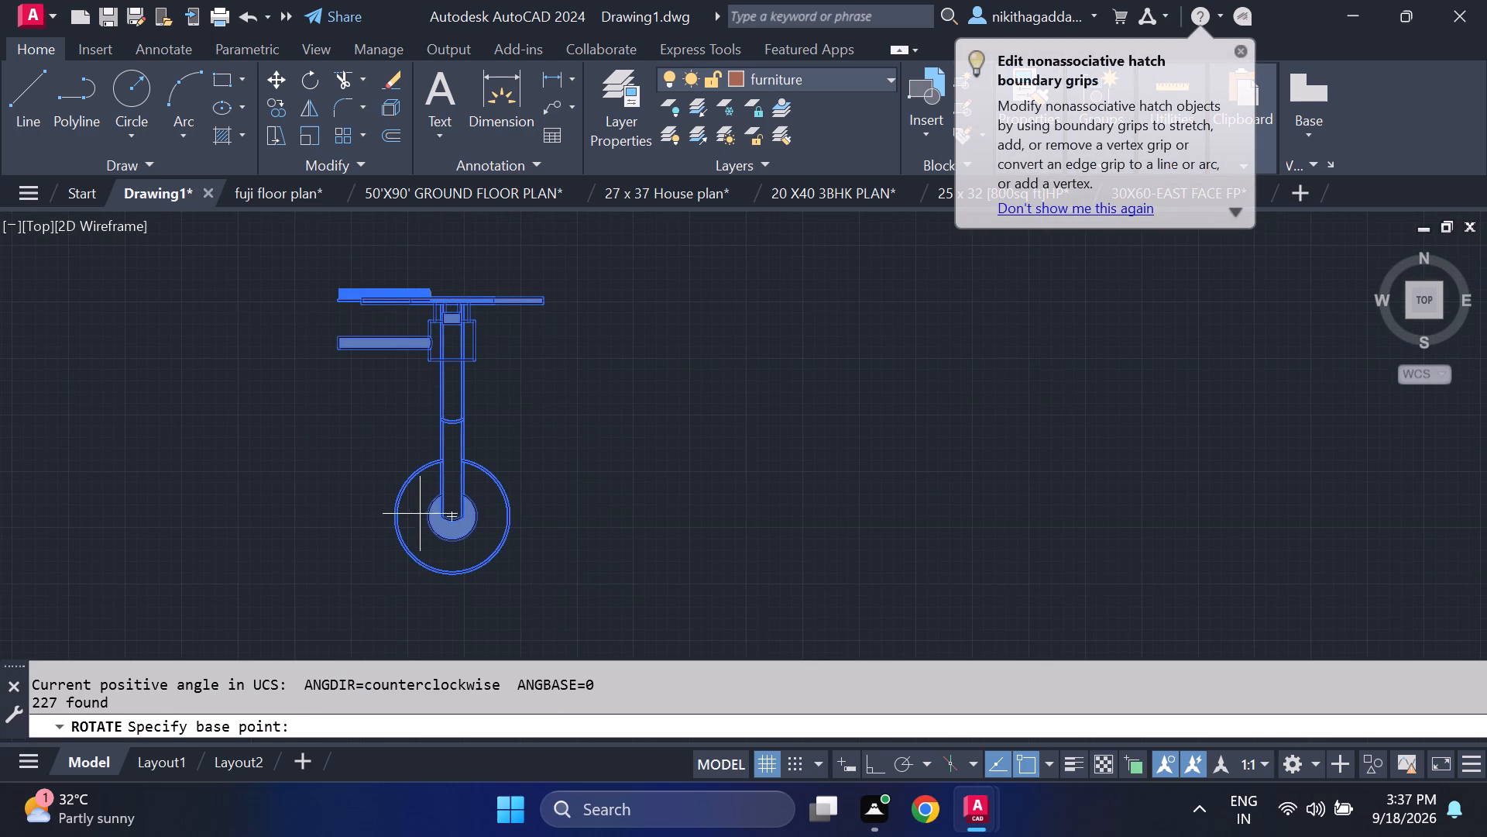
click(454, 514)
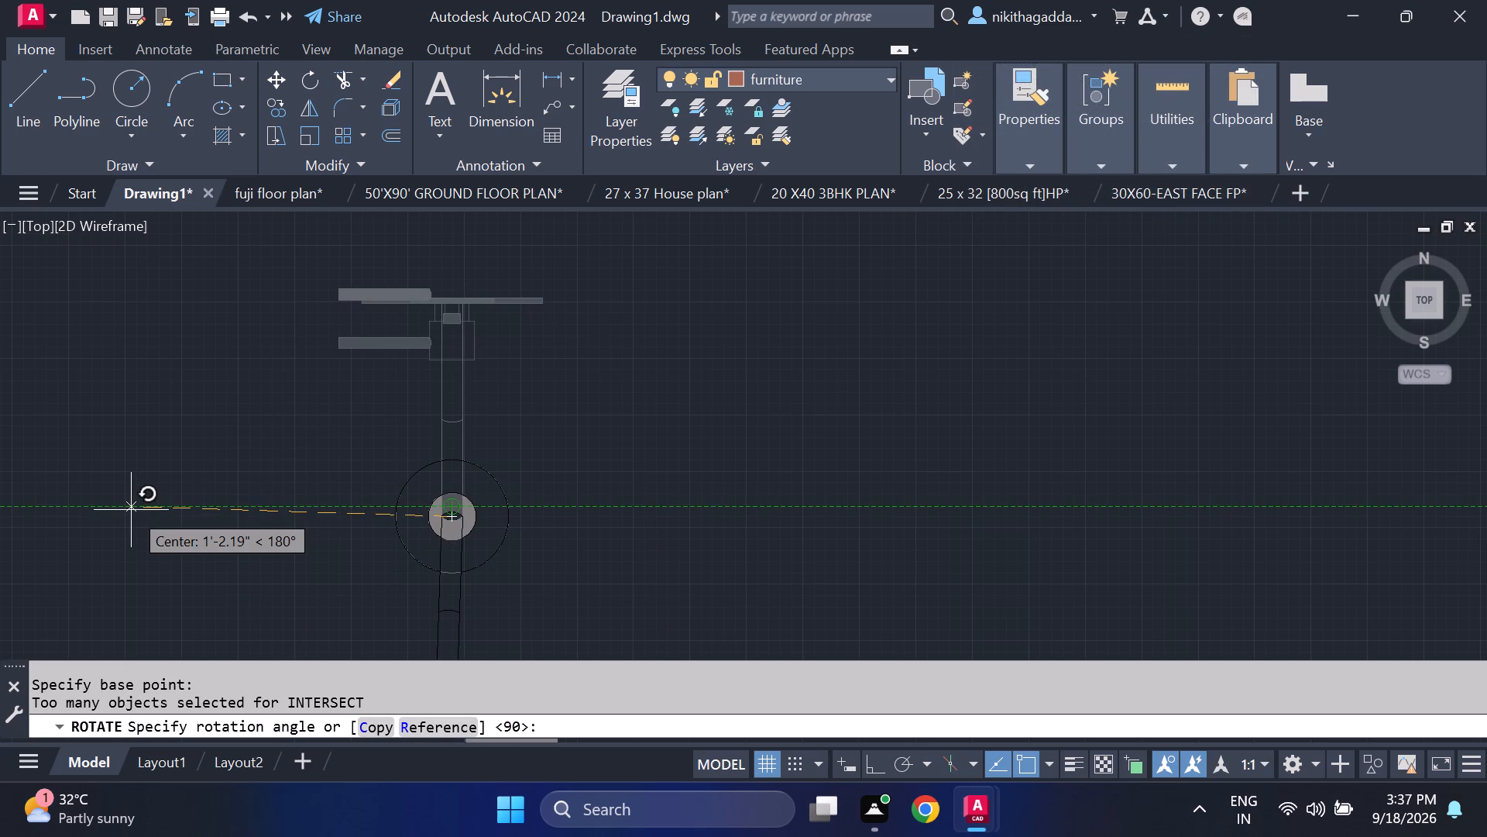
key(F8)
click(131, 510)
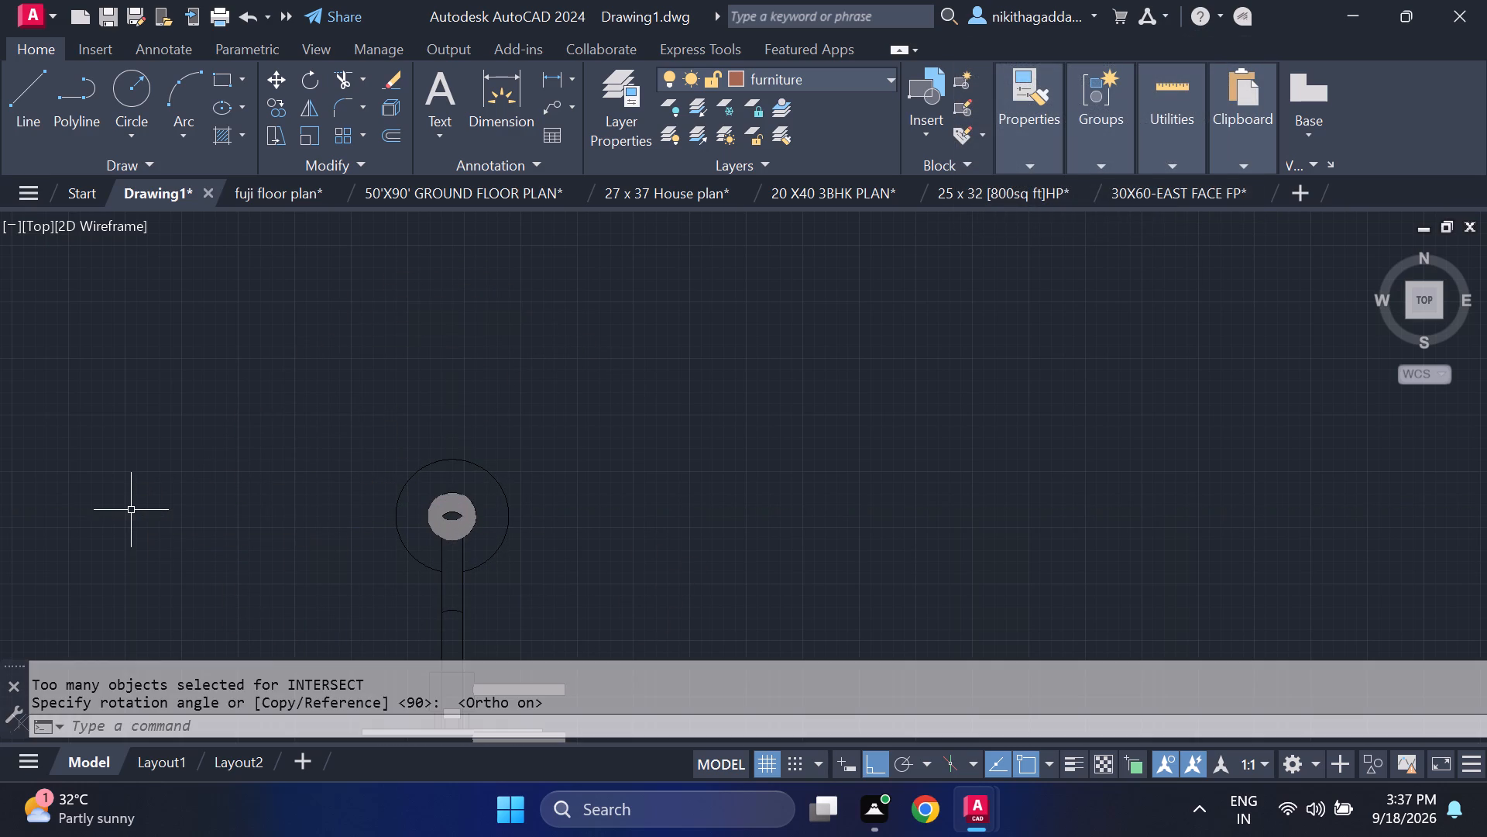
Move the rotated shower by its base plate's bottom midpoint onto the west bathroom's lower wall, east of the toilet.
scroll(609, 484, down, 3)
scroll(611, 519, up, 2)
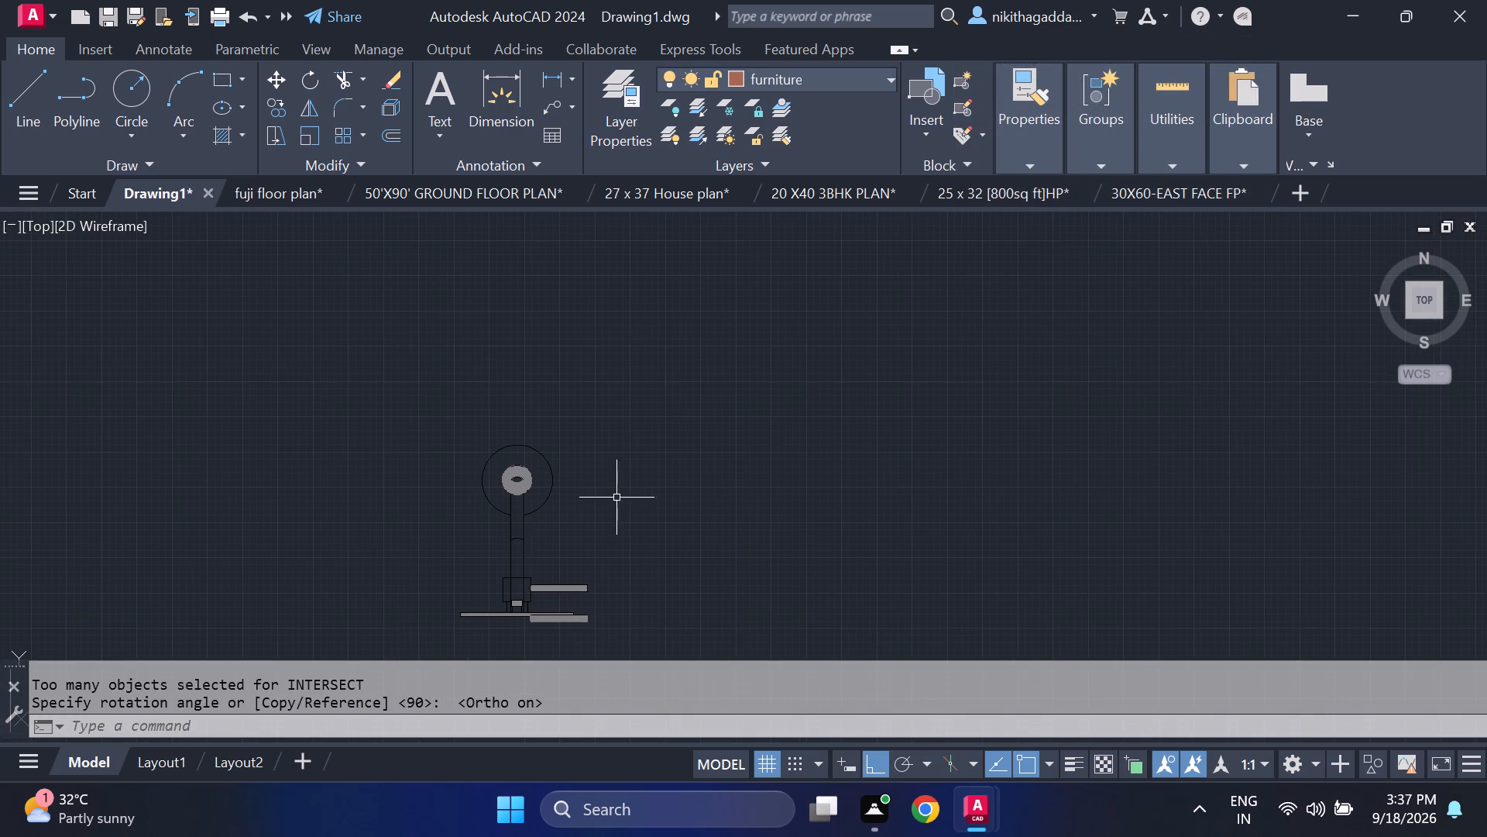
click(649, 405)
click(401, 638)
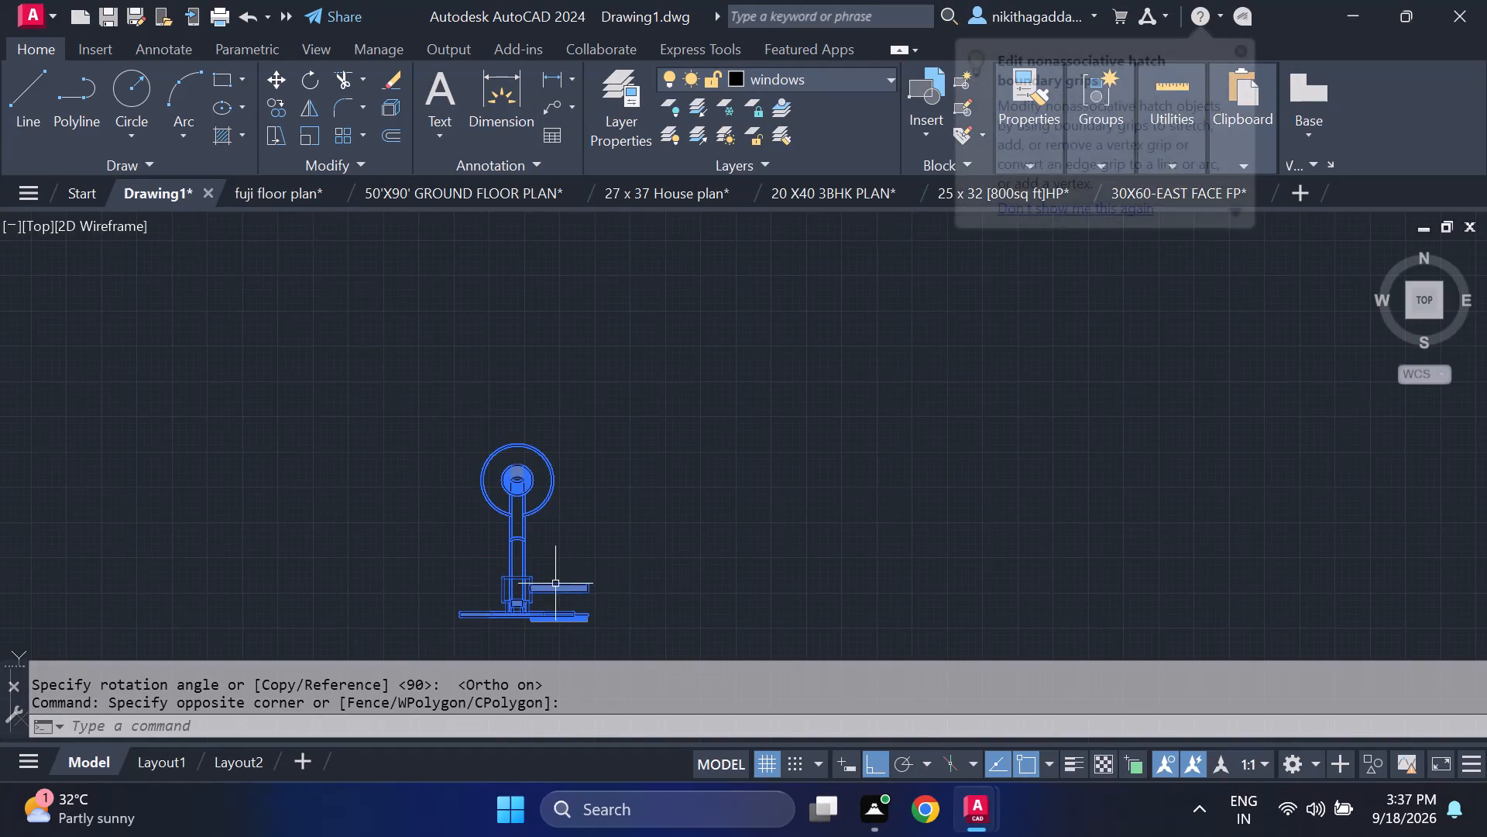
key(m)
key(Return)
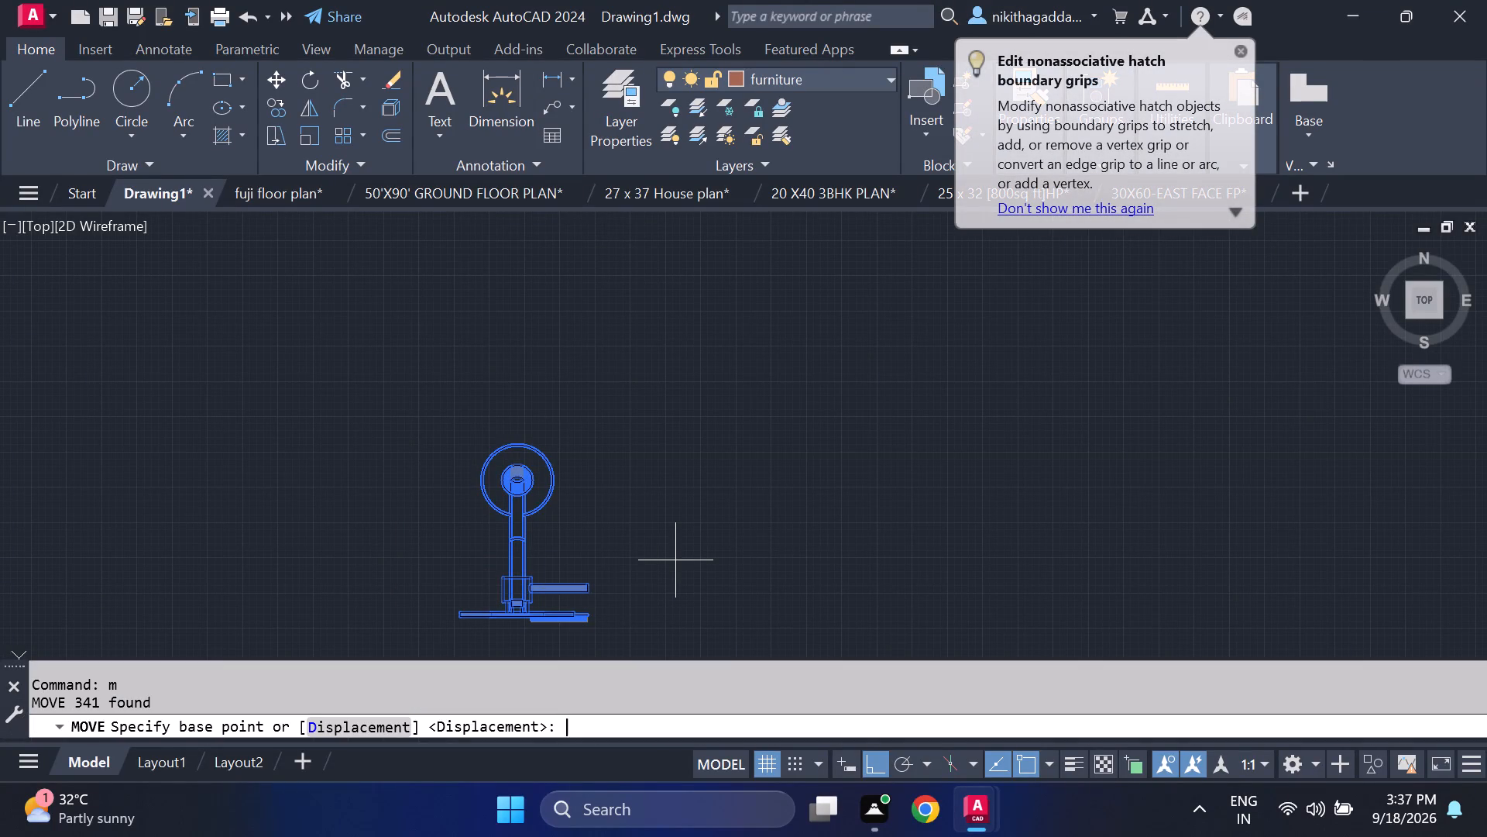
middle_drag(661, 578, 643, 506)
scroll(507, 567, up, 3)
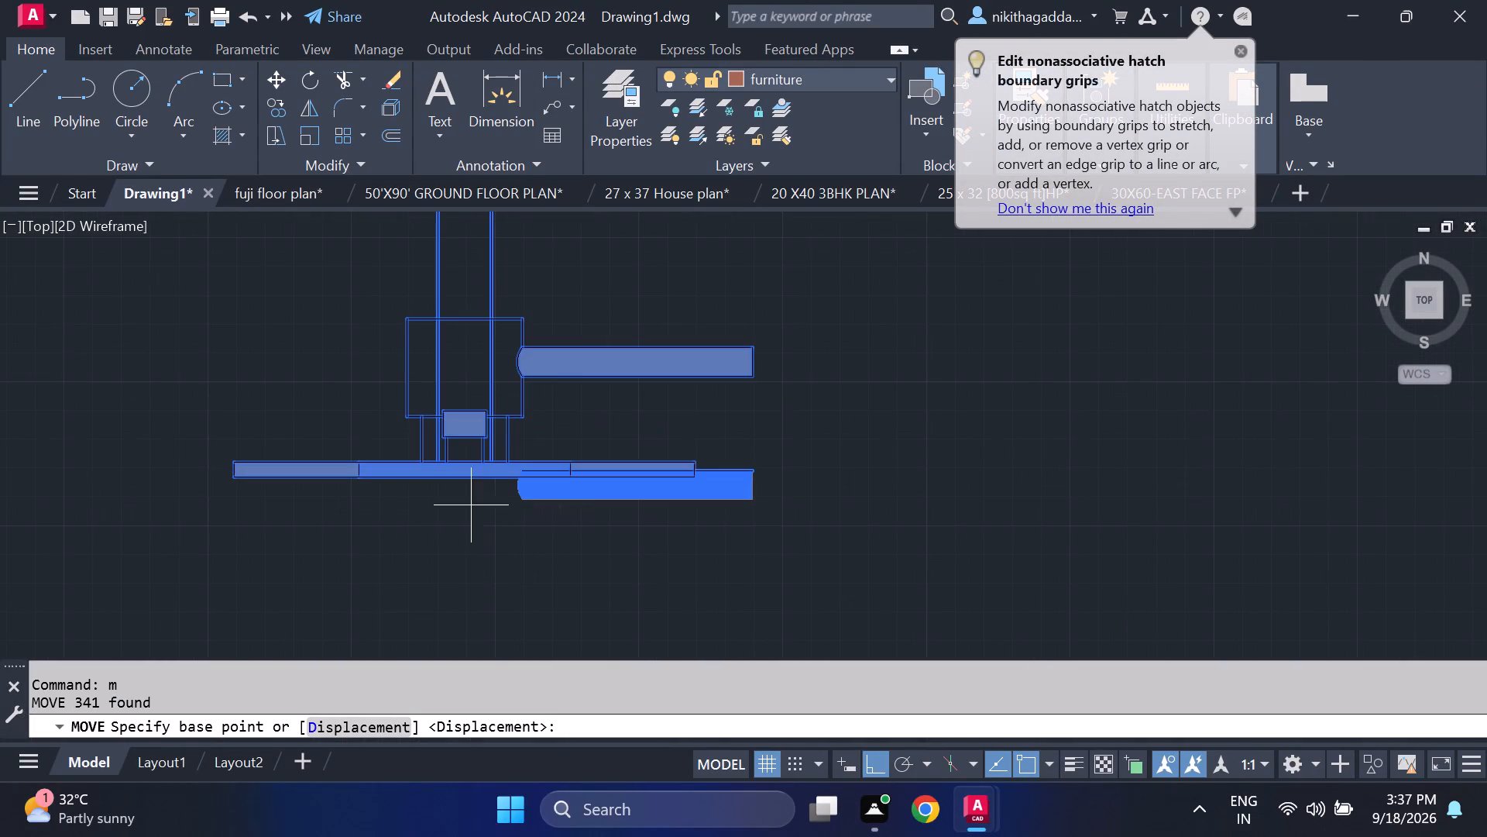
click(472, 477)
scroll(769, 494, down, 4)
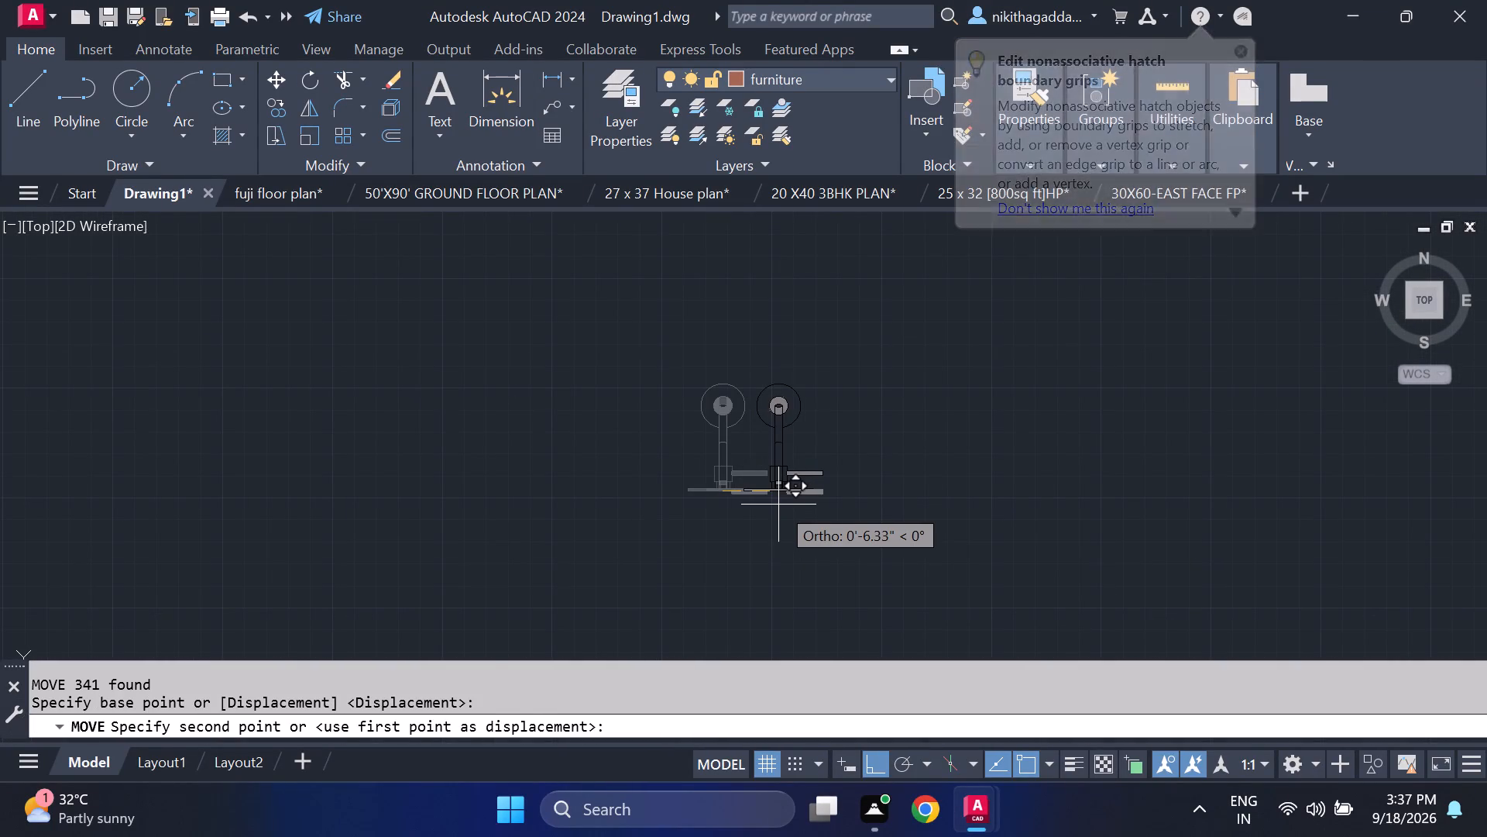
key(F8)
scroll(1005, 527, down, 1)
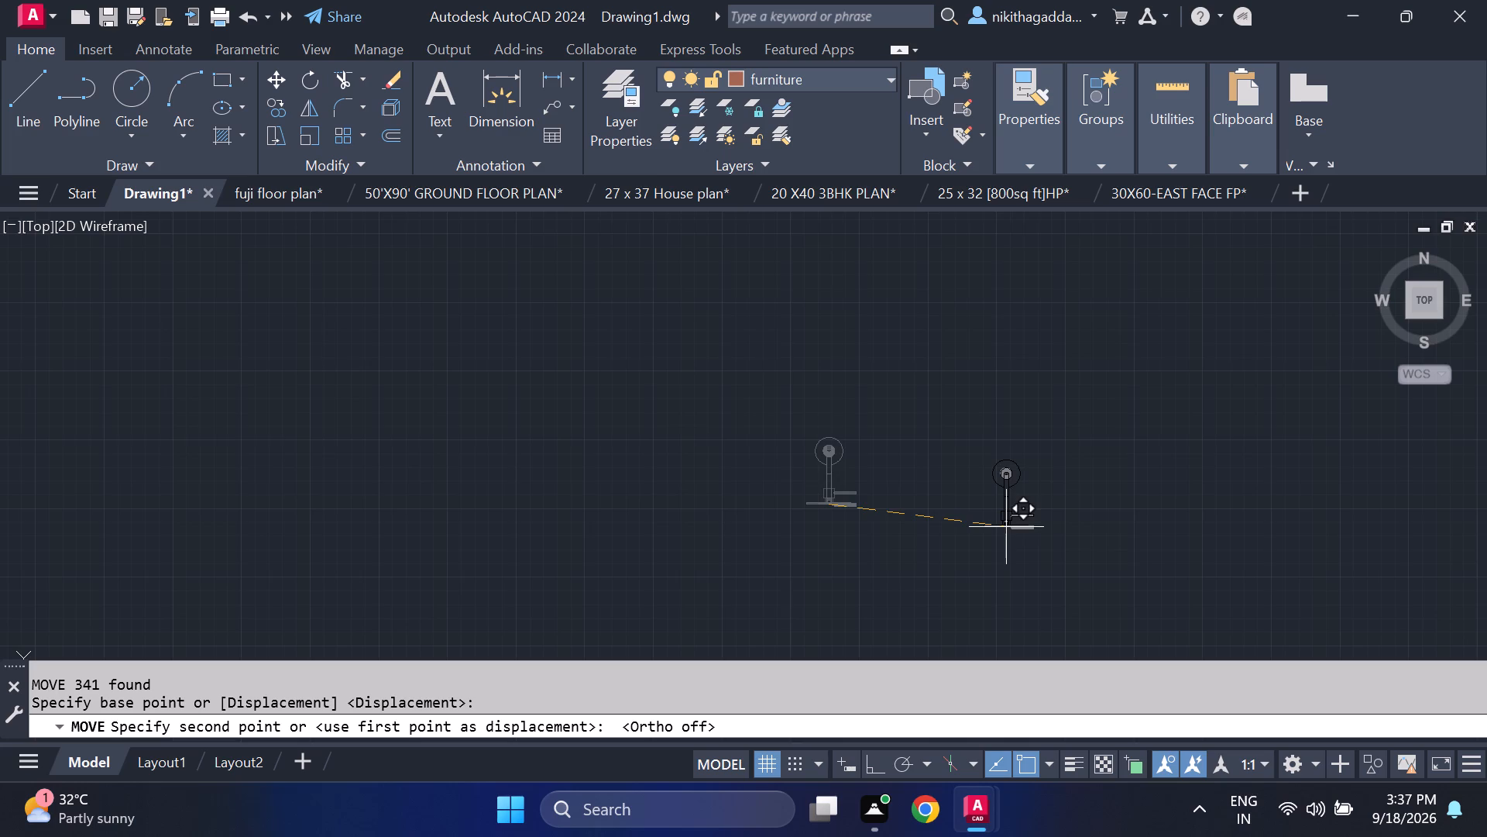
middle_drag(1006, 525, 579, 466)
middle_drag(912, 570, 669, 442)
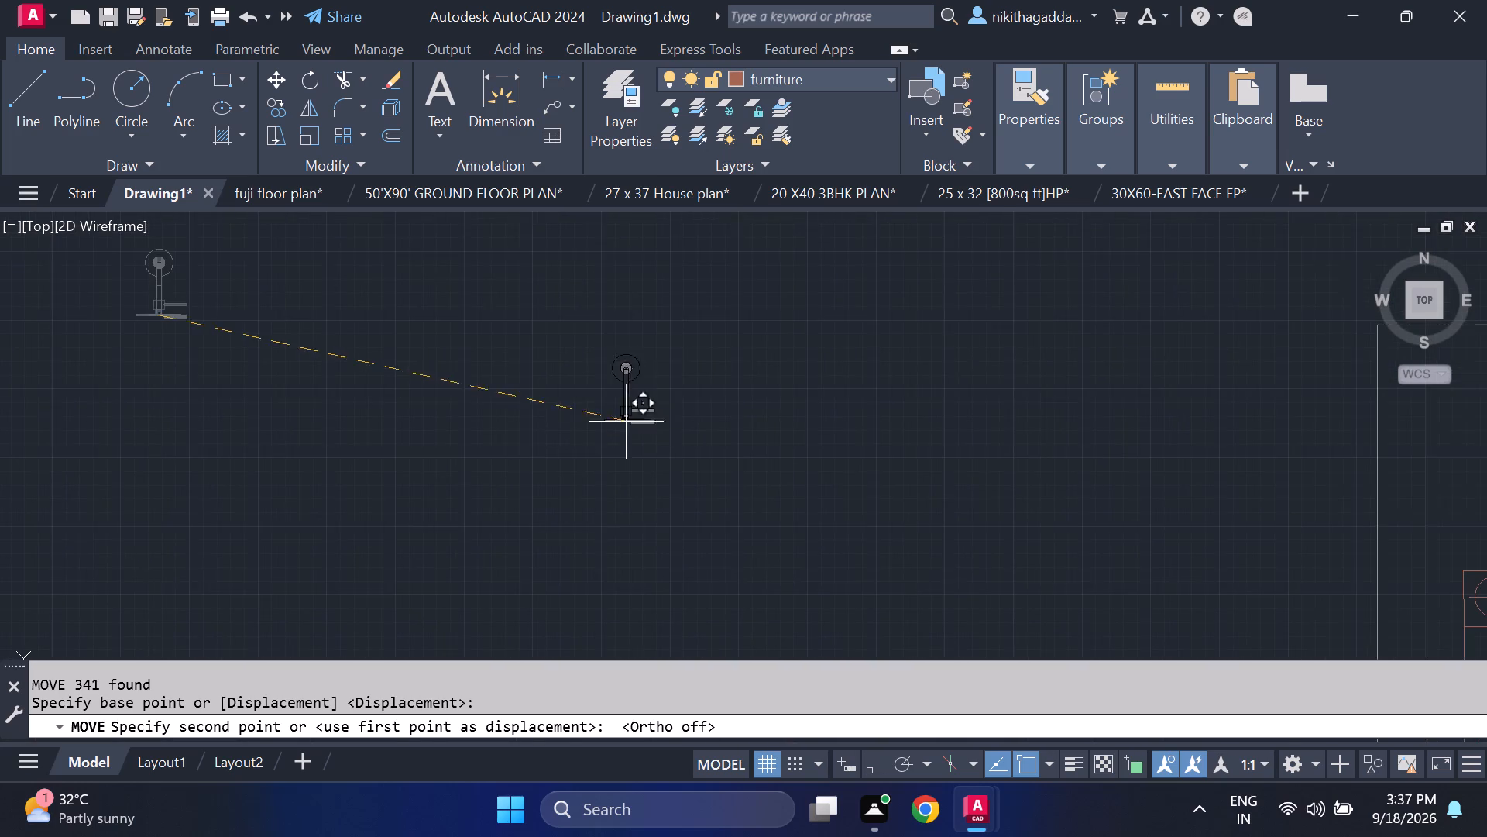
scroll(790, 515, down, 4)
middle_drag(817, 493, 619, 395)
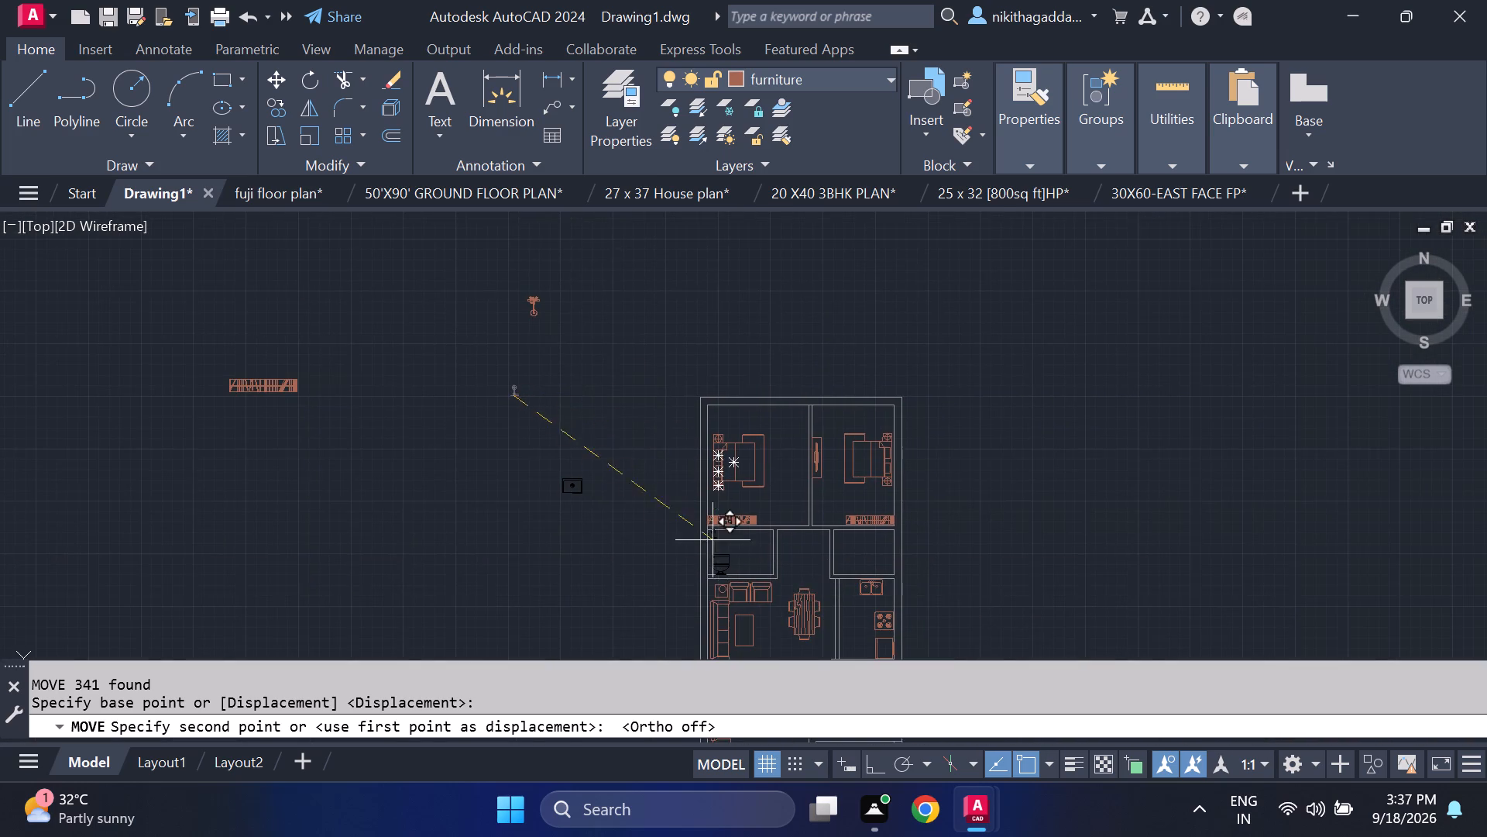
scroll(730, 597, up, 3)
scroll(743, 507, up, 3)
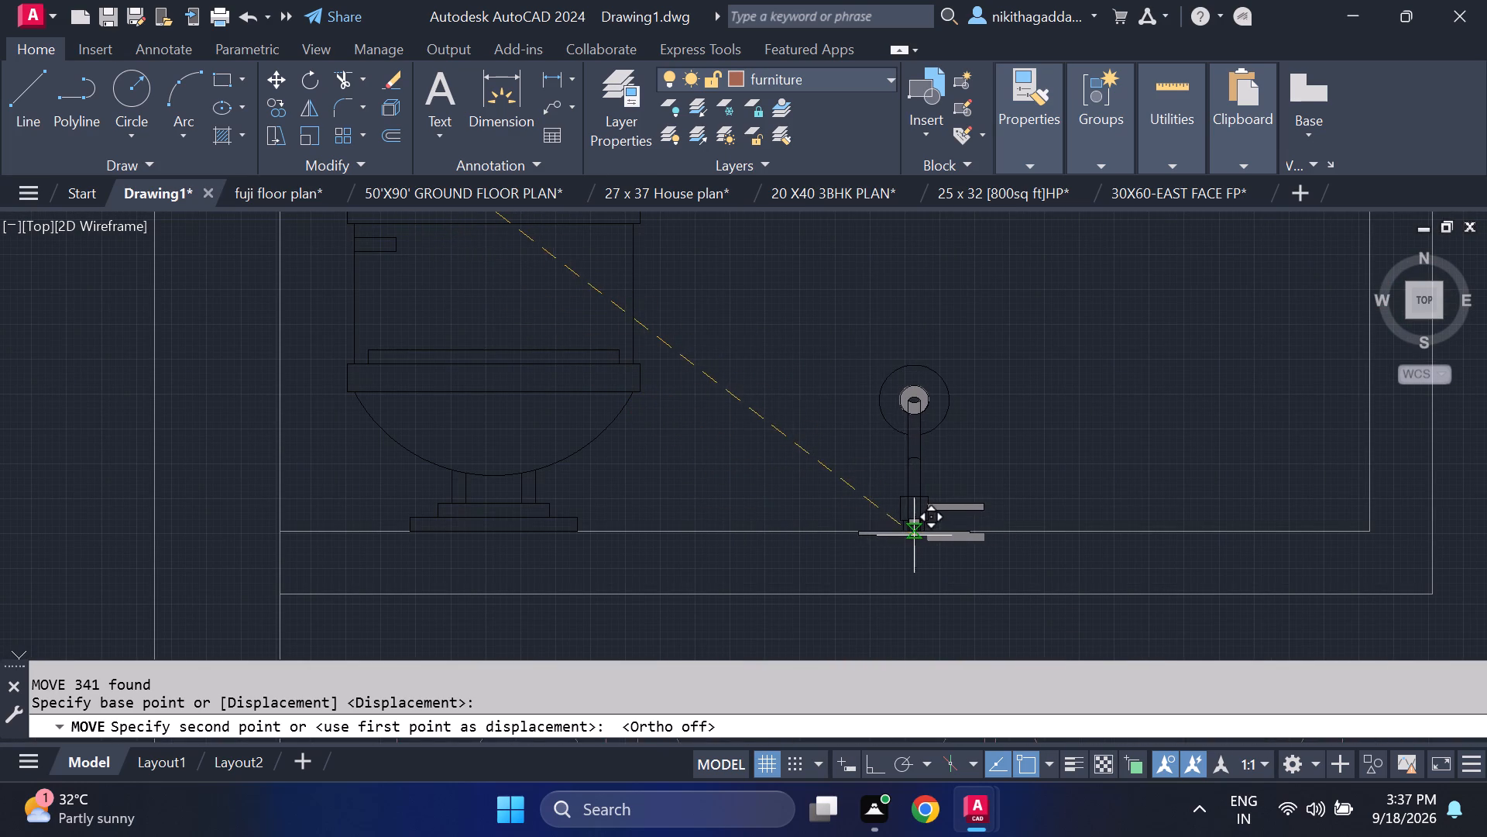
drag(912, 534, 905, 530)
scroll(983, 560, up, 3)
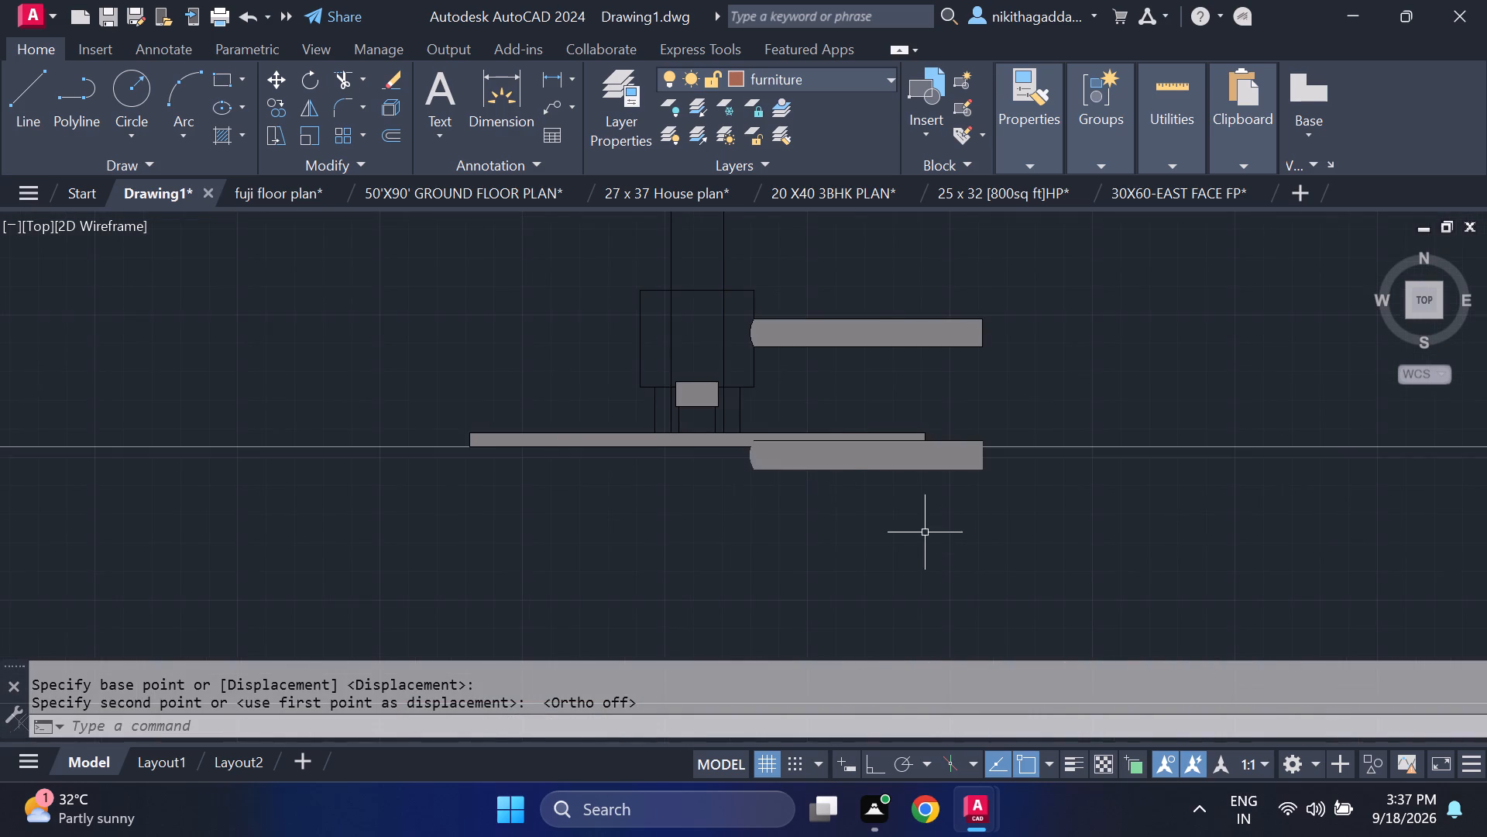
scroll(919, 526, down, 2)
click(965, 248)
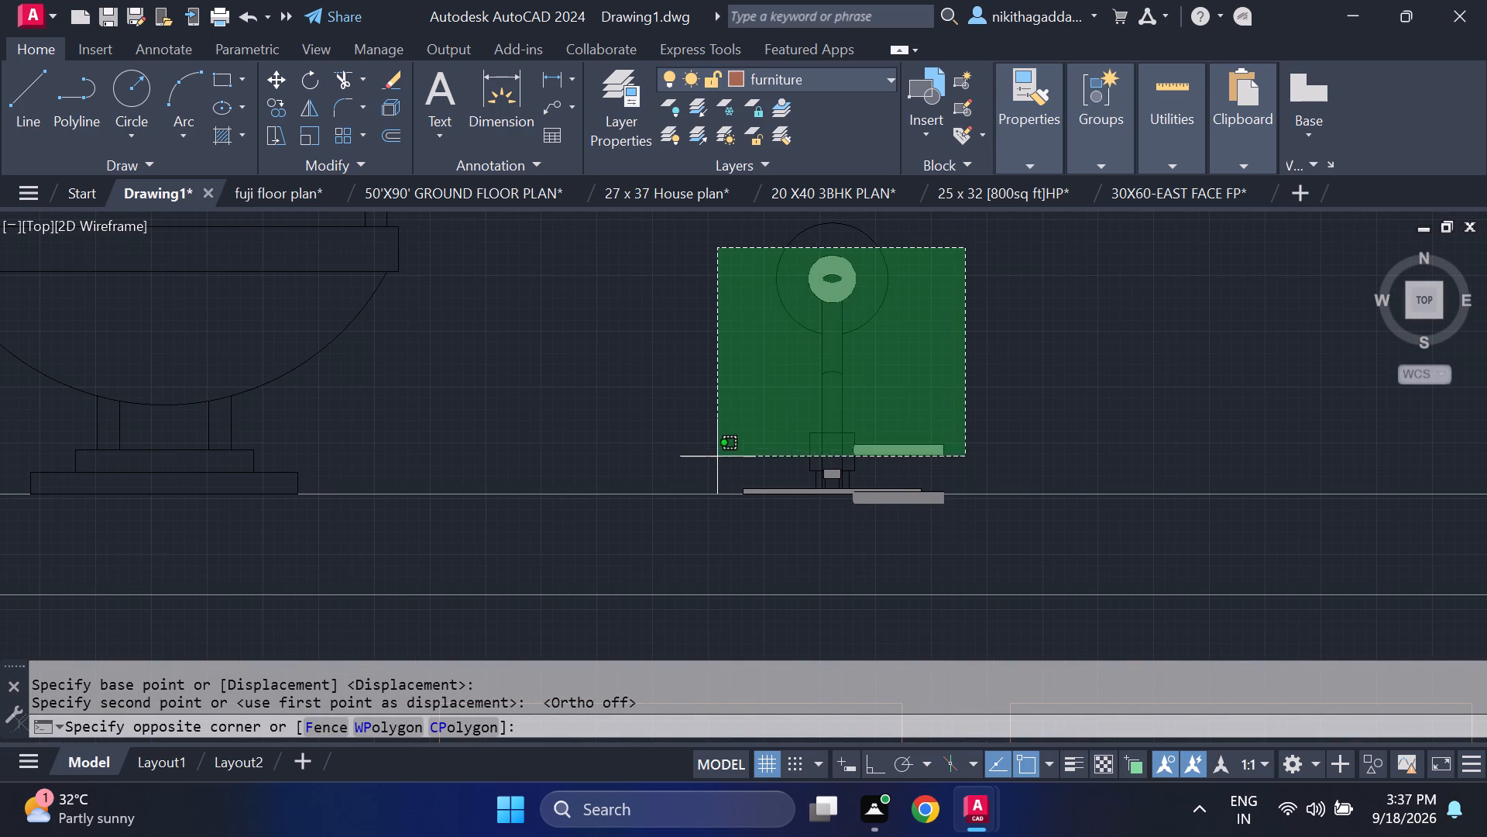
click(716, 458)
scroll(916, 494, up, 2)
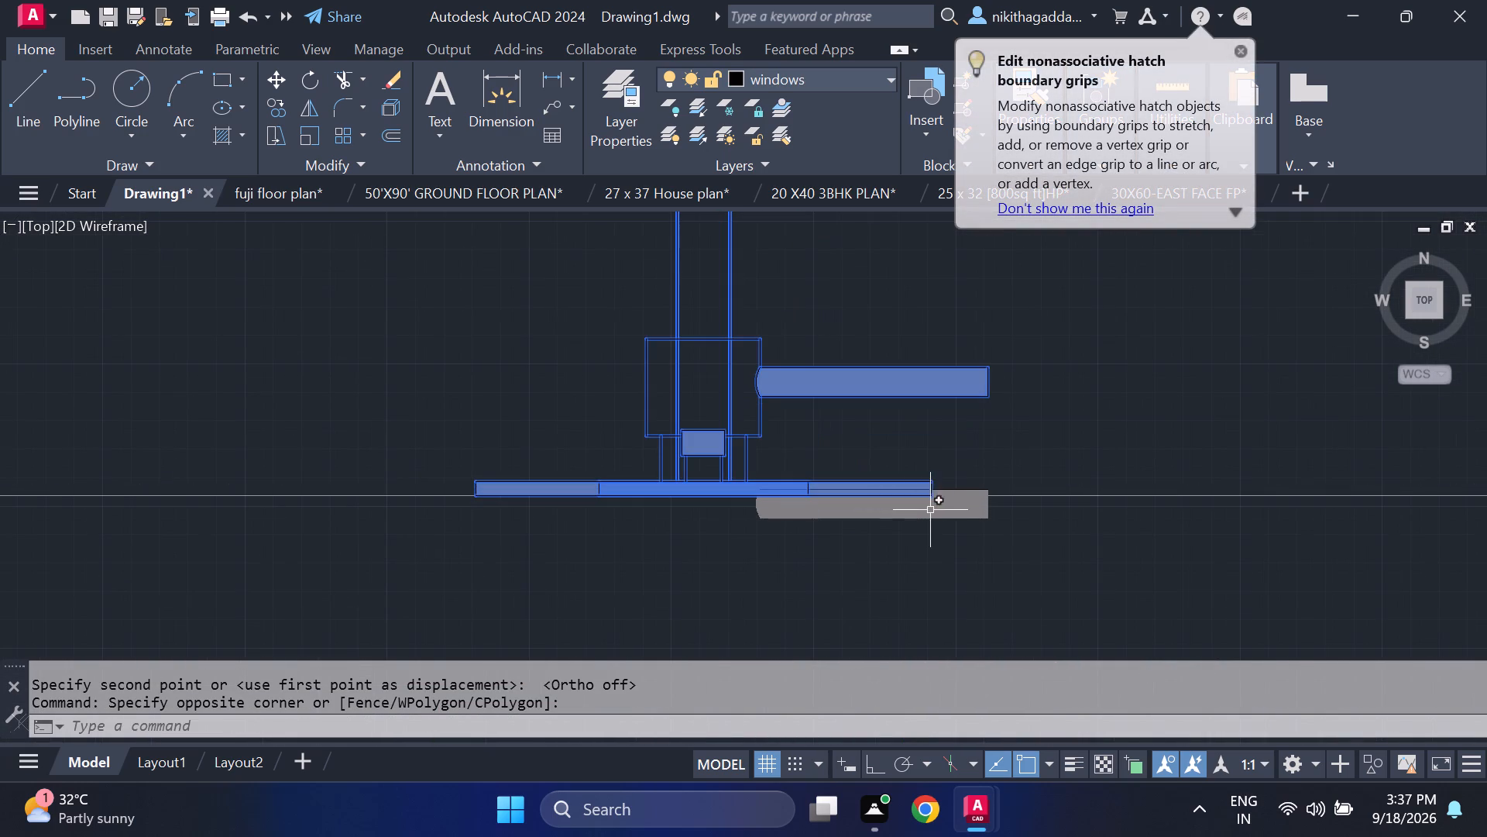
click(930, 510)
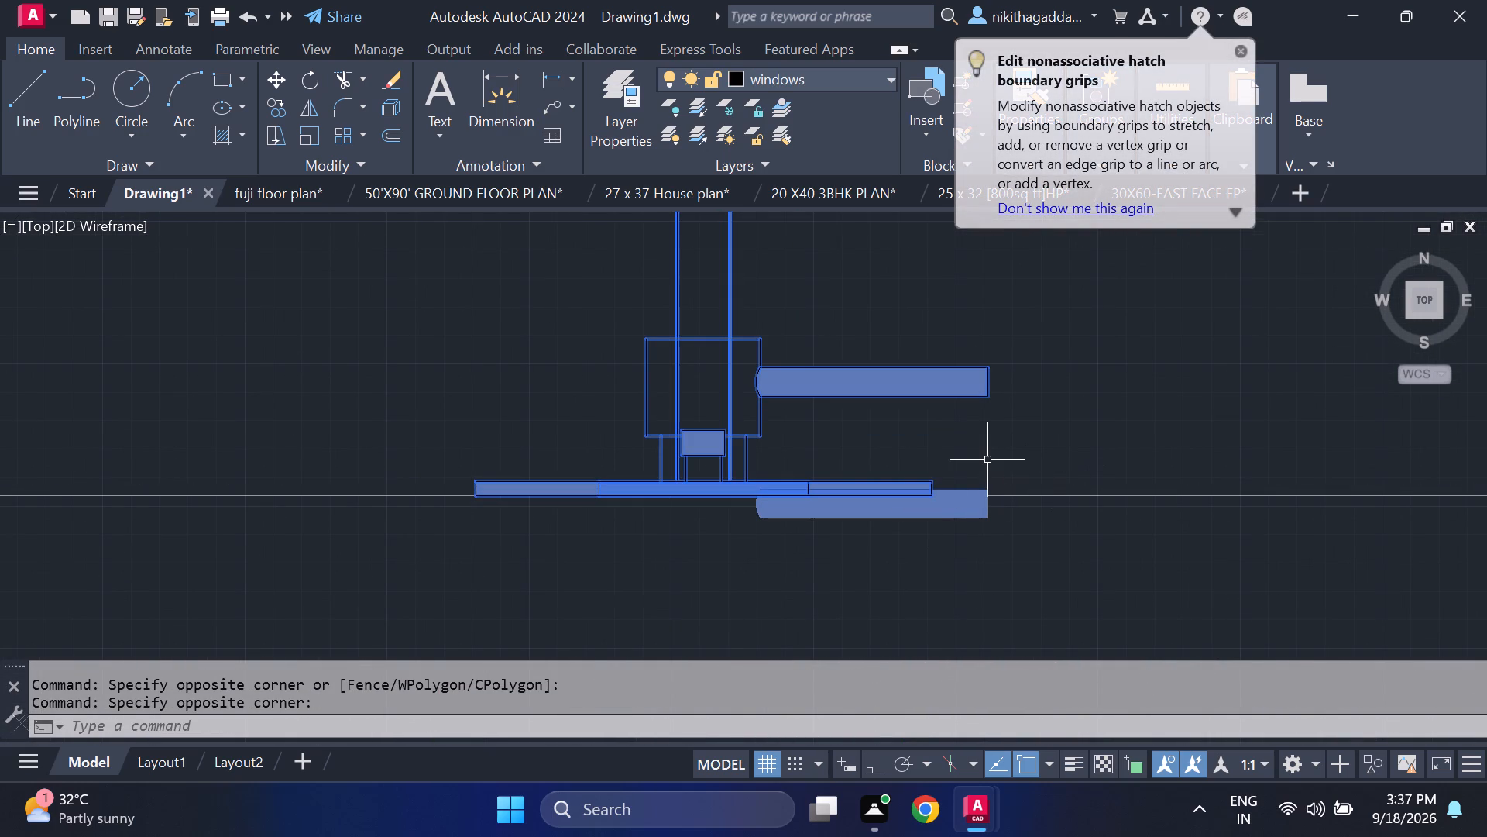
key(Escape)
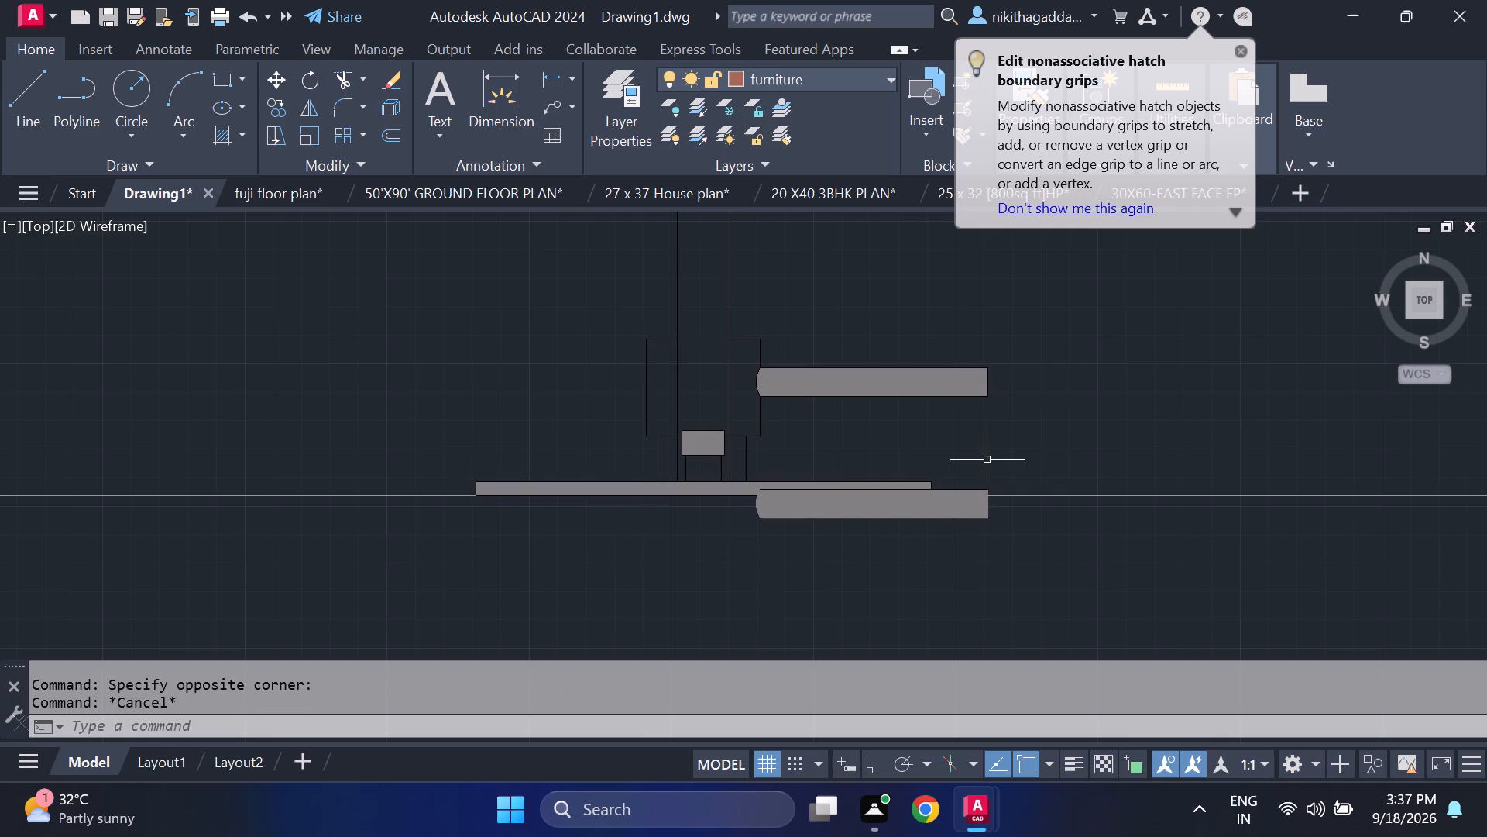
Move the shower fixture, including its head hatches but excluding the lower horizontal bar, straight up slightly off the bathroom's lower wall line.
drag(922, 310, 845, 359)
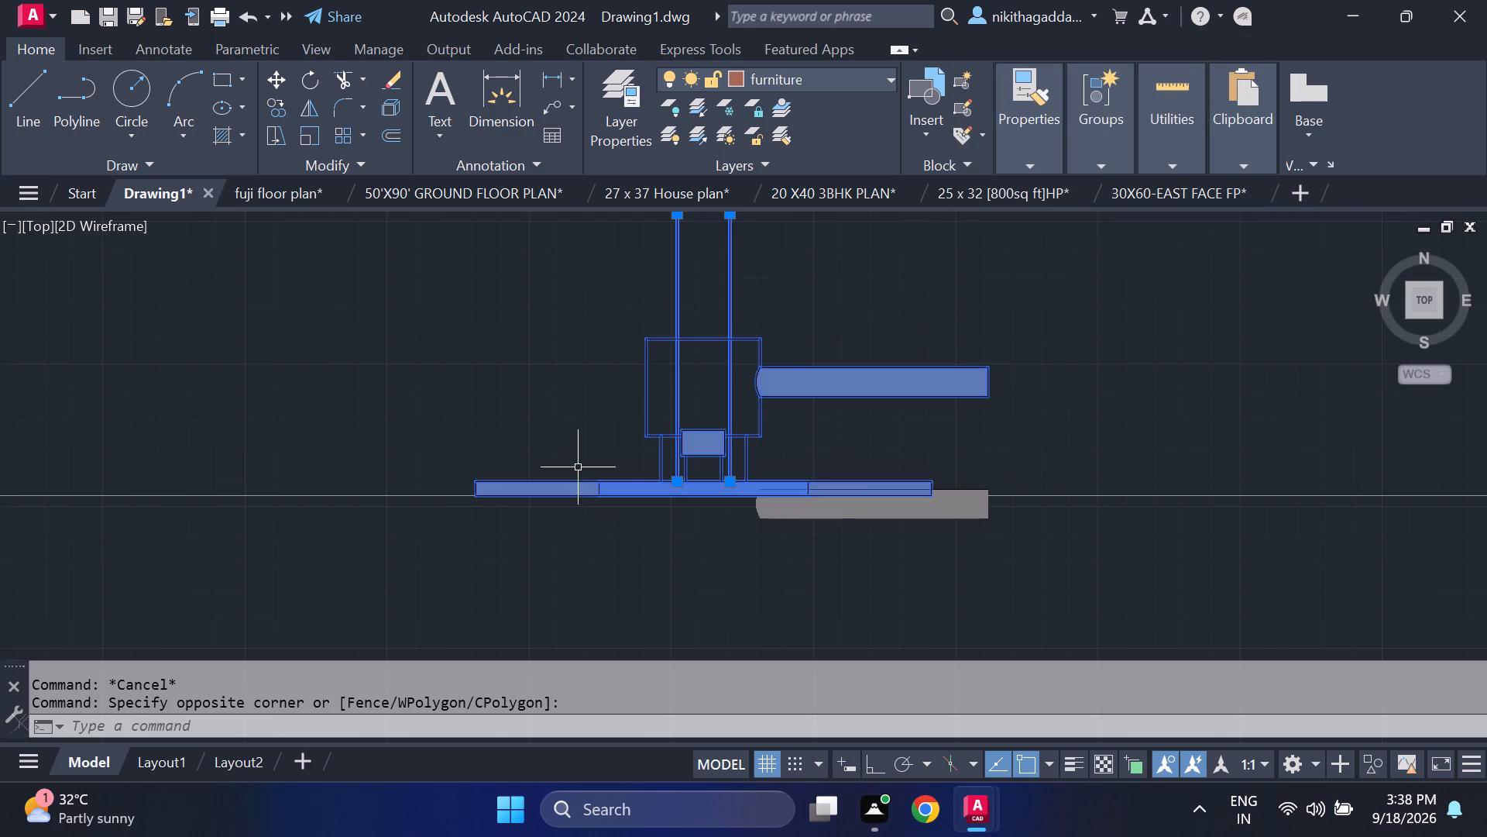
click(578, 467)
scroll(898, 520, down, 1)
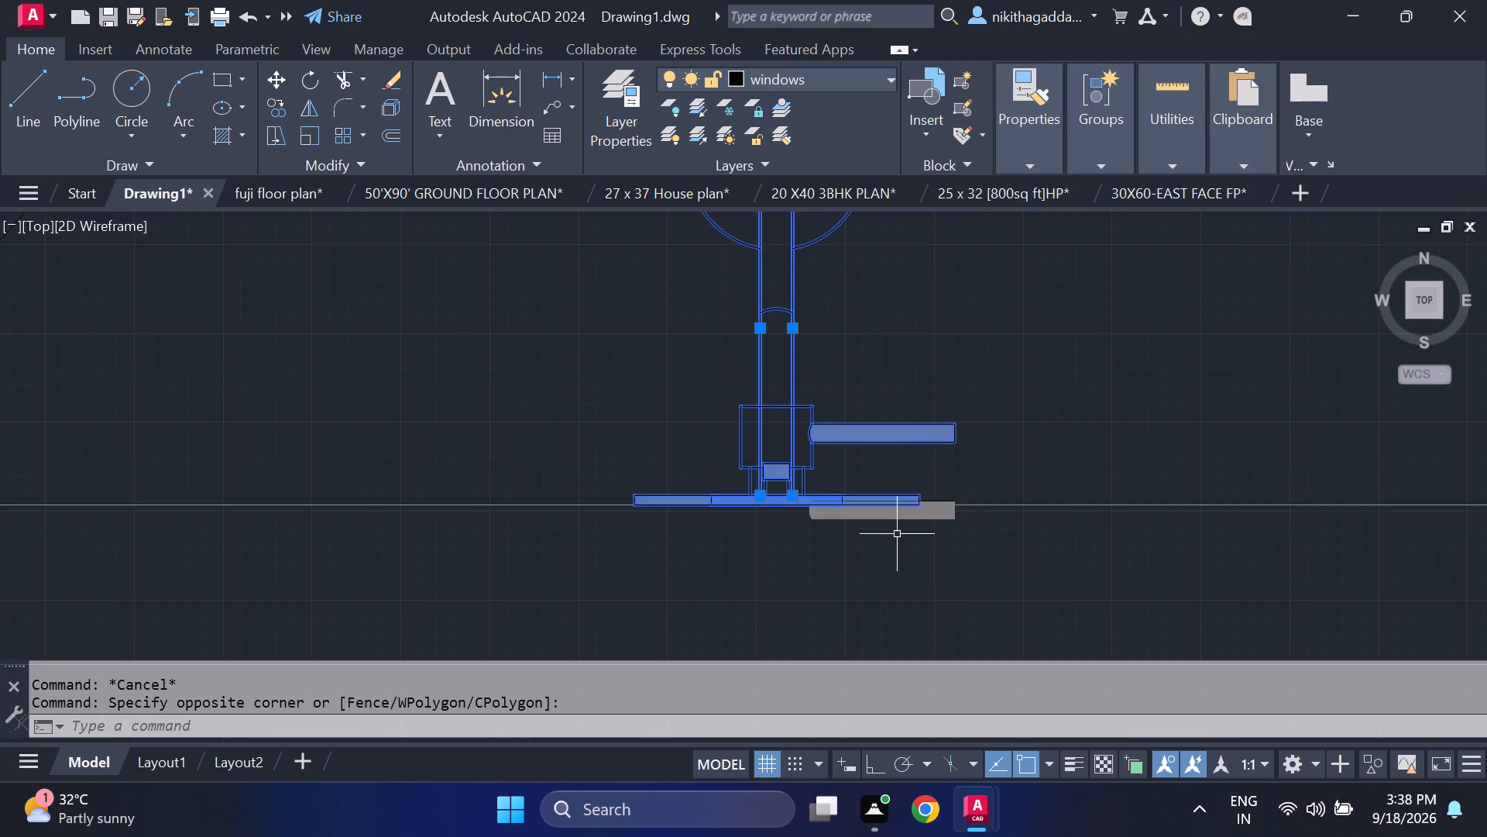
middle_drag(952, 343, 974, 415)
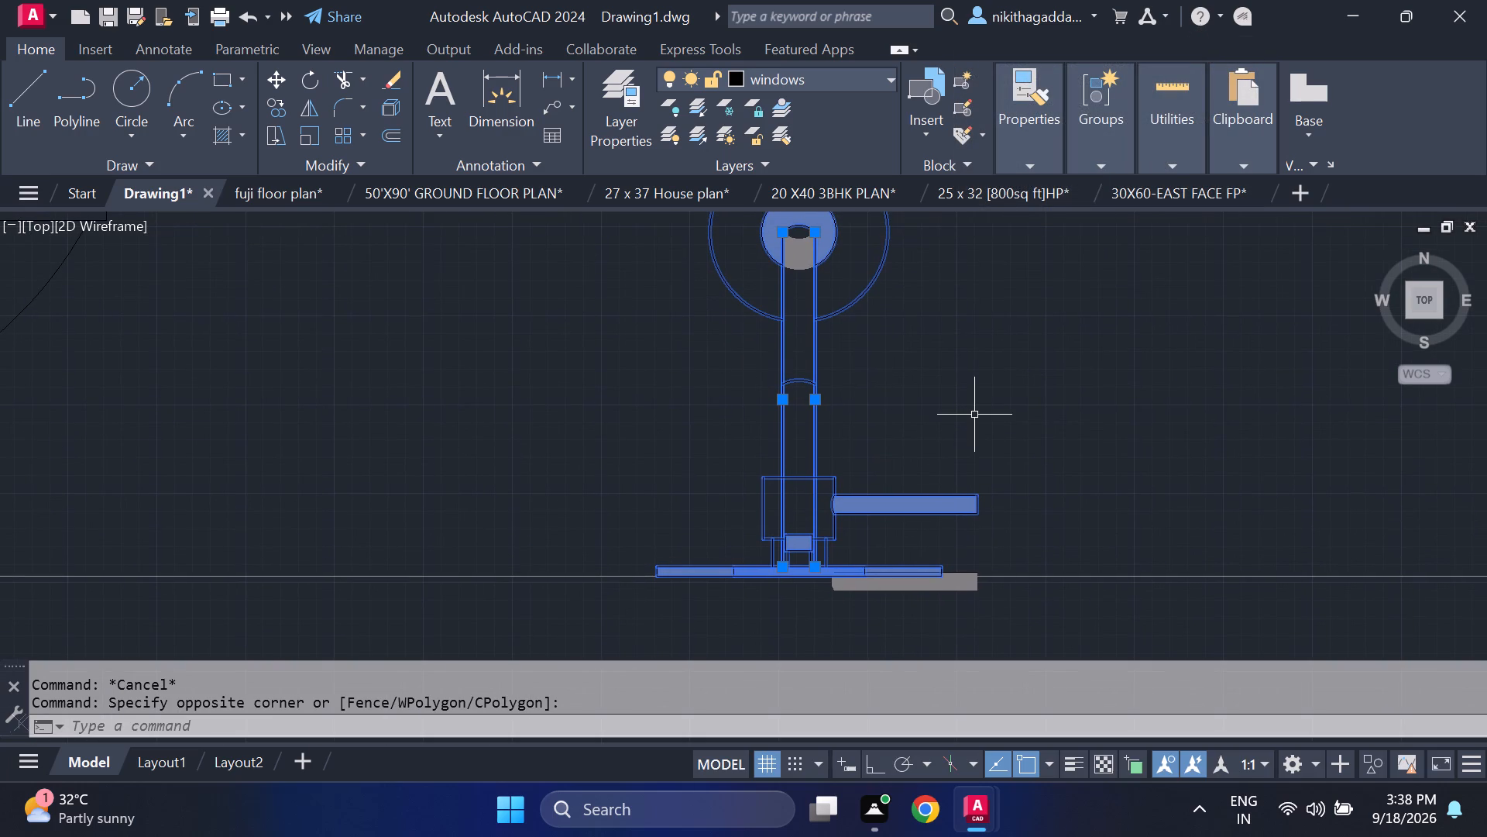
middle_drag(972, 412, 990, 470)
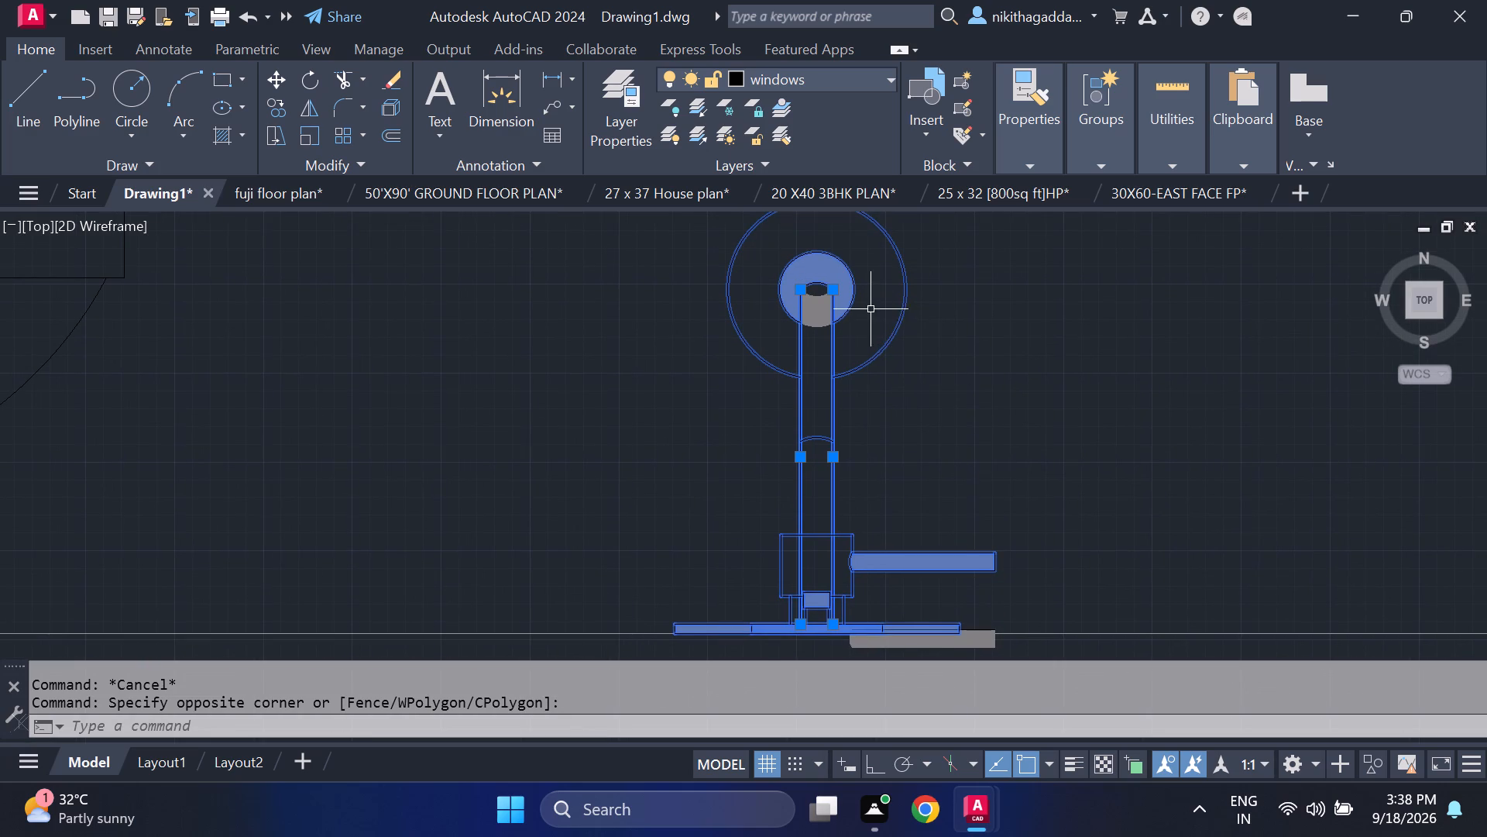
scroll(854, 305, up, 2)
drag(901, 273, 888, 277)
click(669, 355)
scroll(777, 378, down, 4)
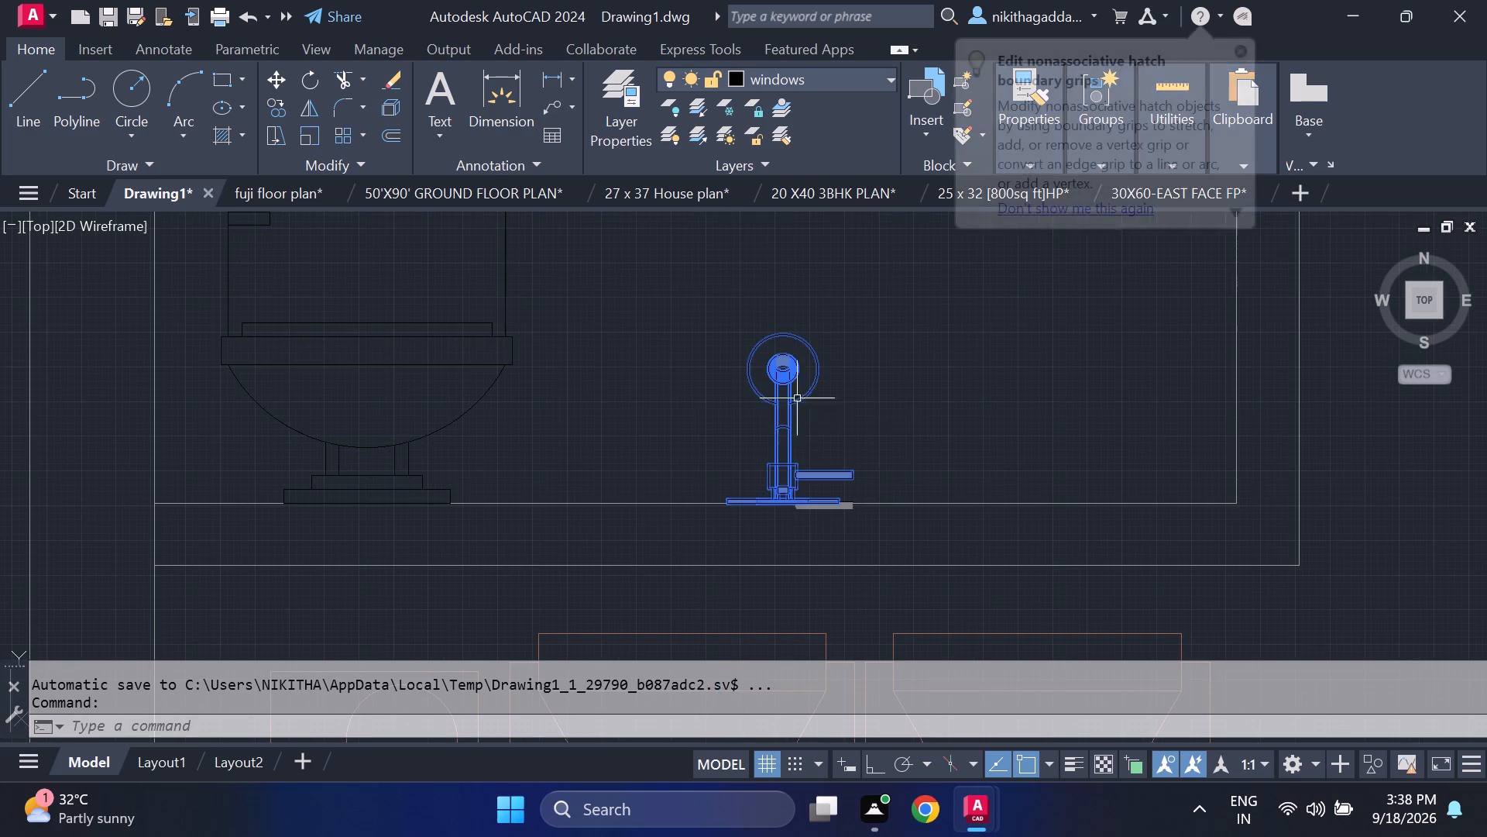
scroll(792, 346, up, 3)
click(798, 364)
click(705, 429)
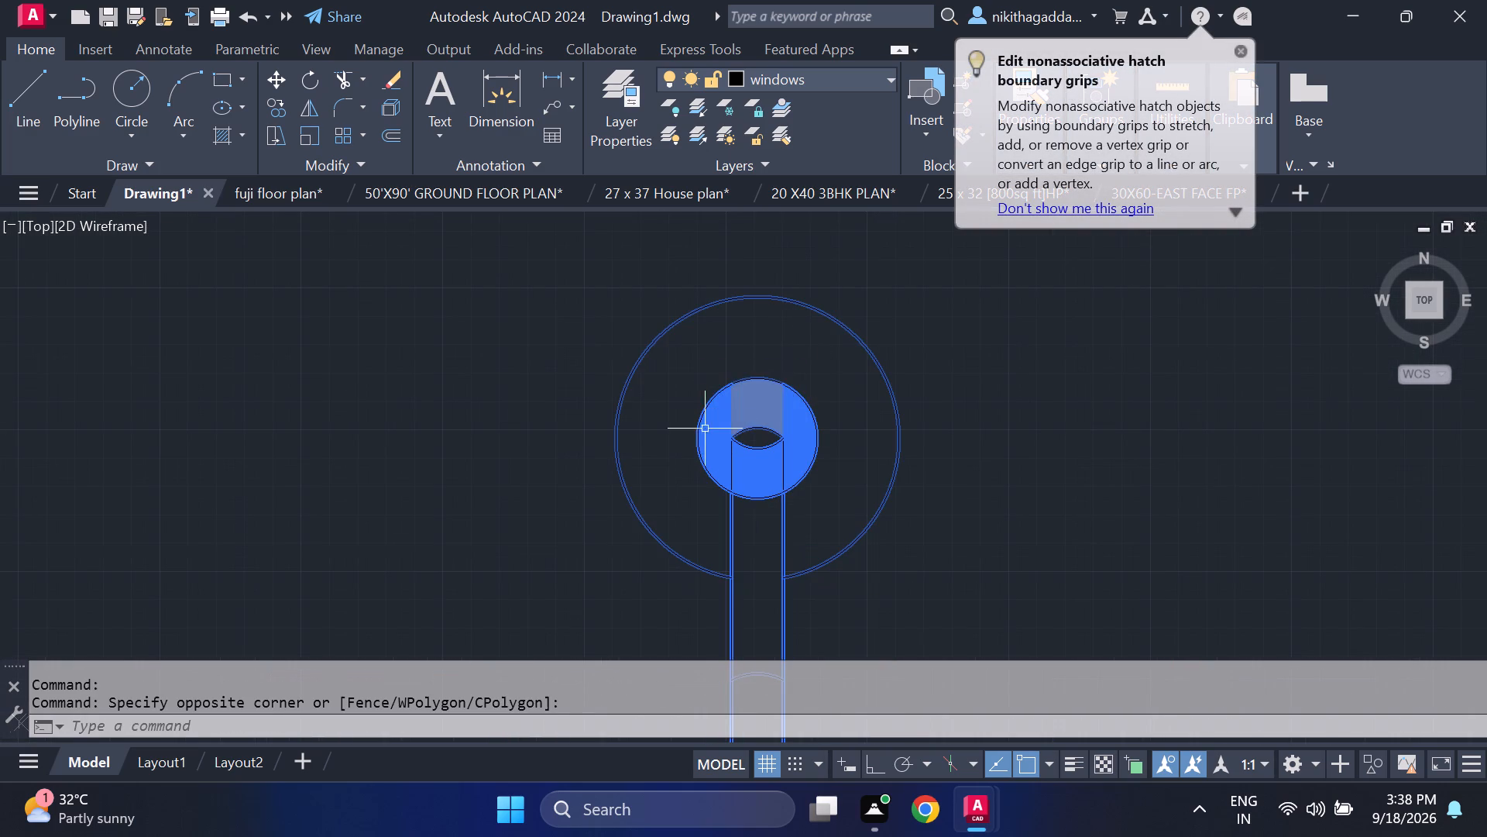
scroll(798, 431, down, 3)
middle_drag(893, 489, 852, 398)
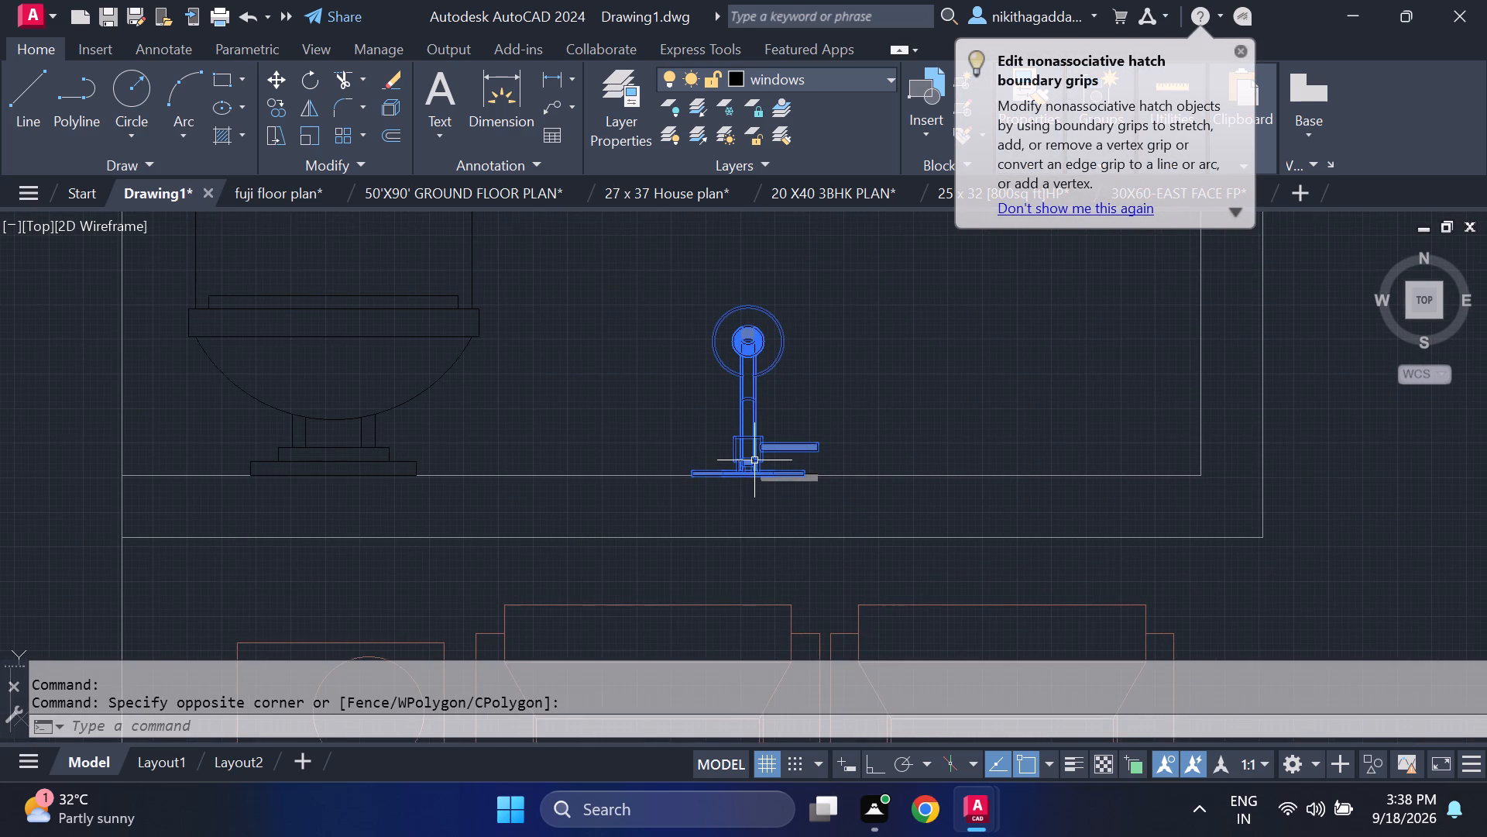
key(m)
key(Return)
scroll(773, 474, up, 2)
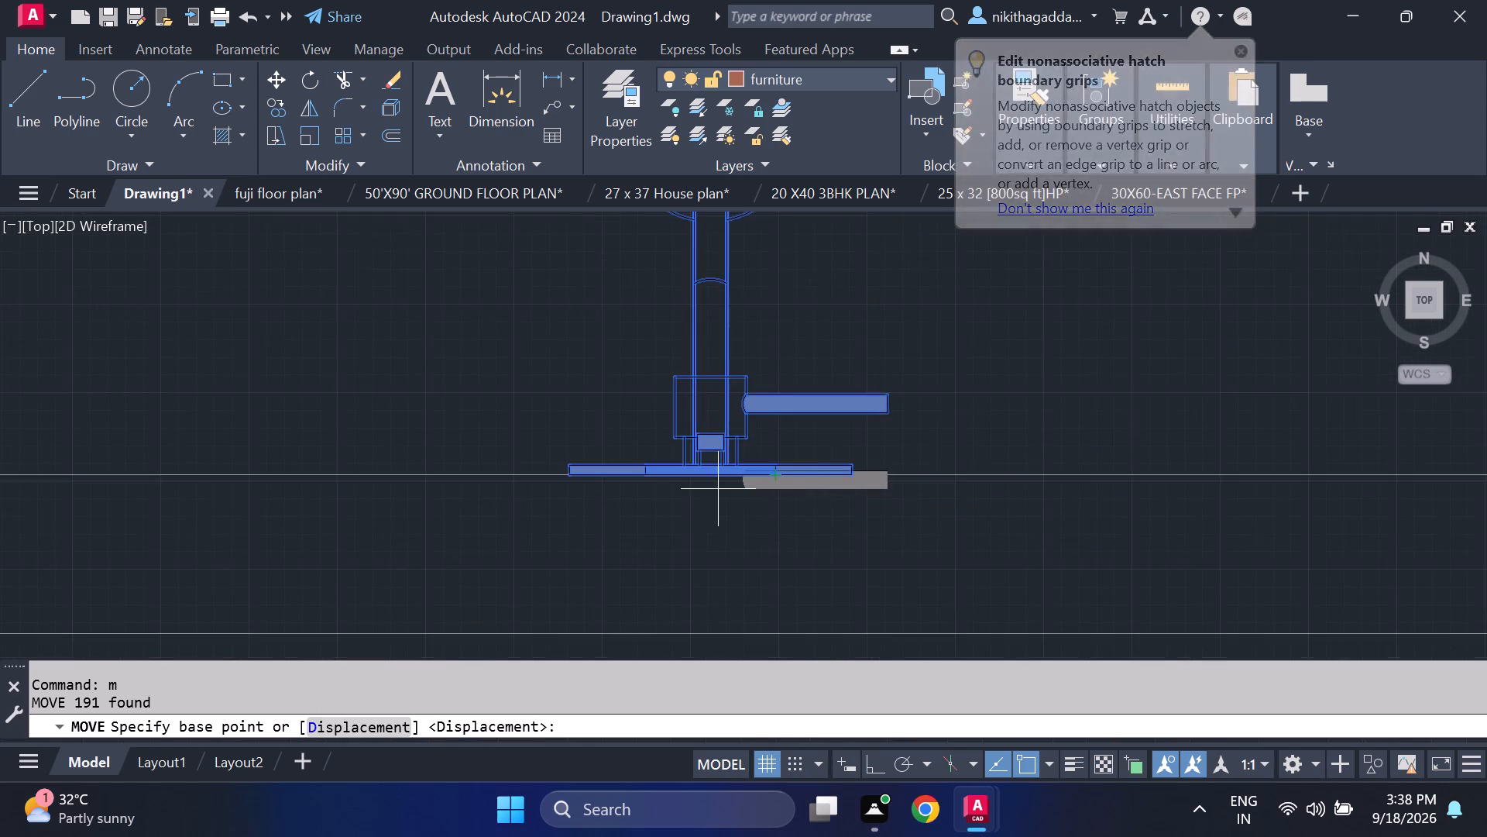
scroll(711, 487, up, 2)
click(708, 458)
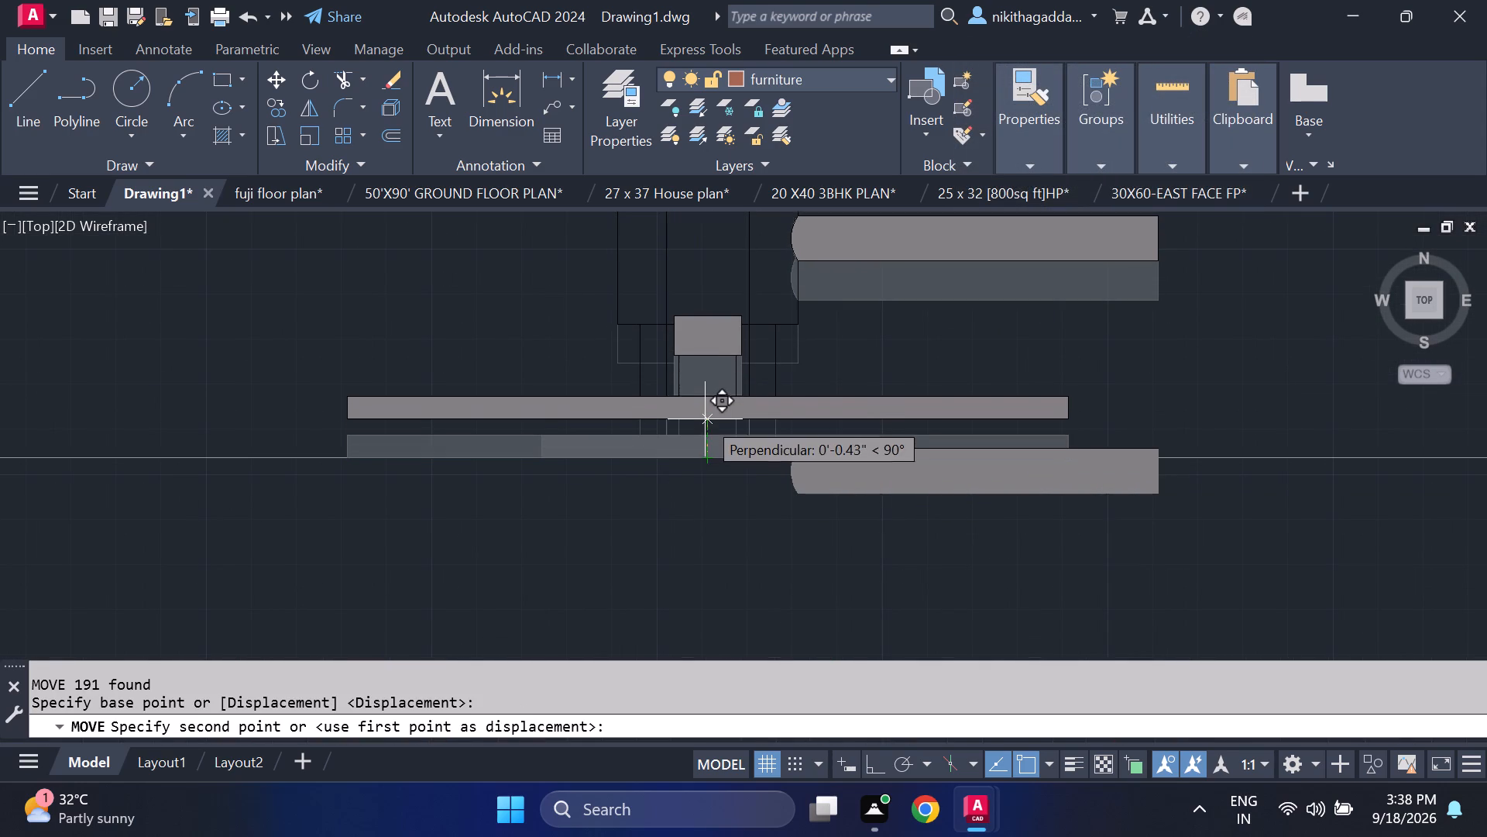
scroll(706, 424, up, 2)
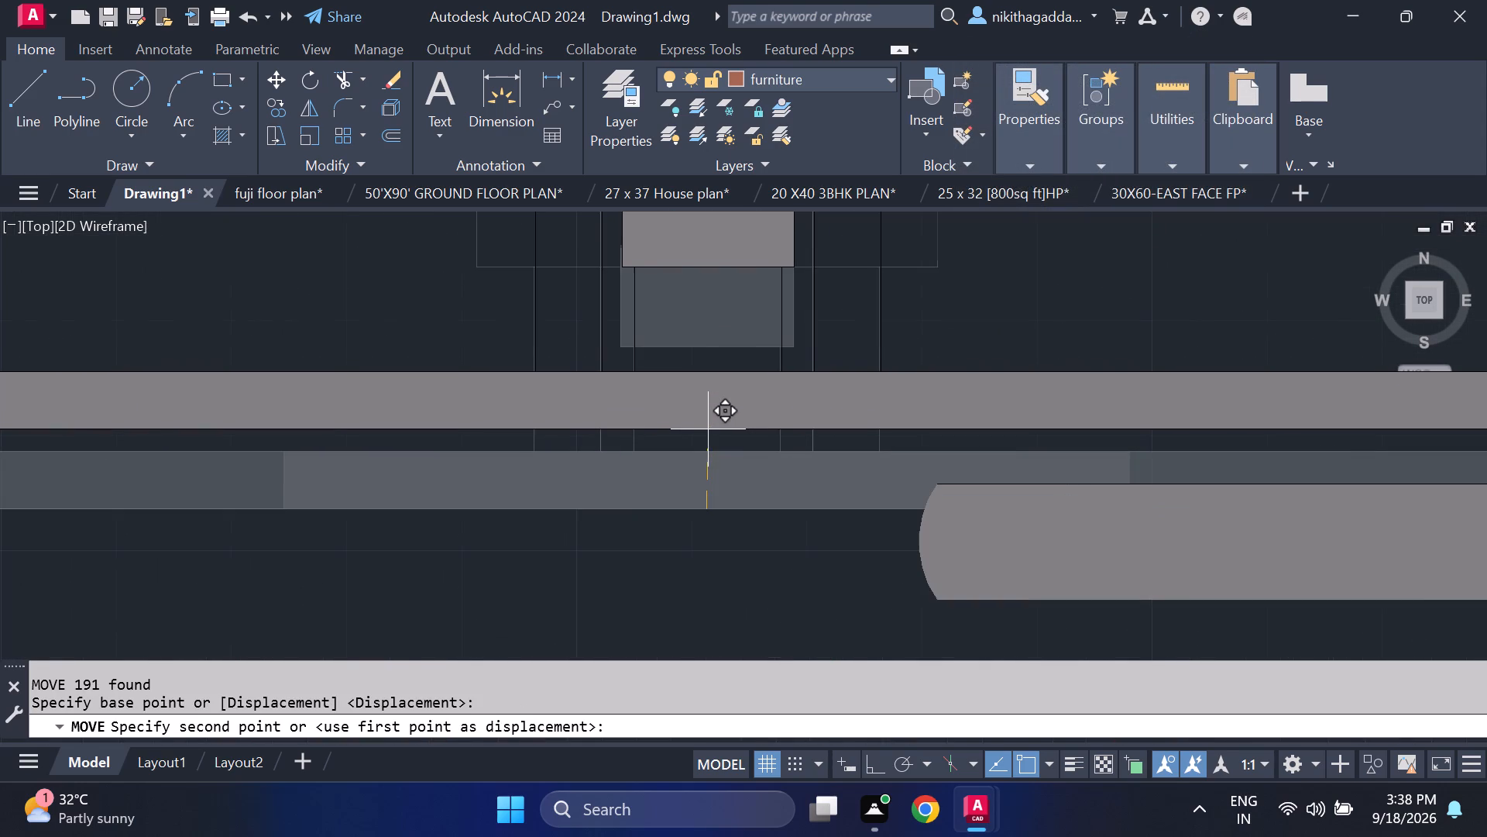
click(708, 429)
Erase the leftover round-ended hatched bar and its remaining edge line below the shower in the west bathroom.
scroll(857, 446, down, 4)
scroll(976, 484, up, 3)
drag(1176, 430, 1173, 430)
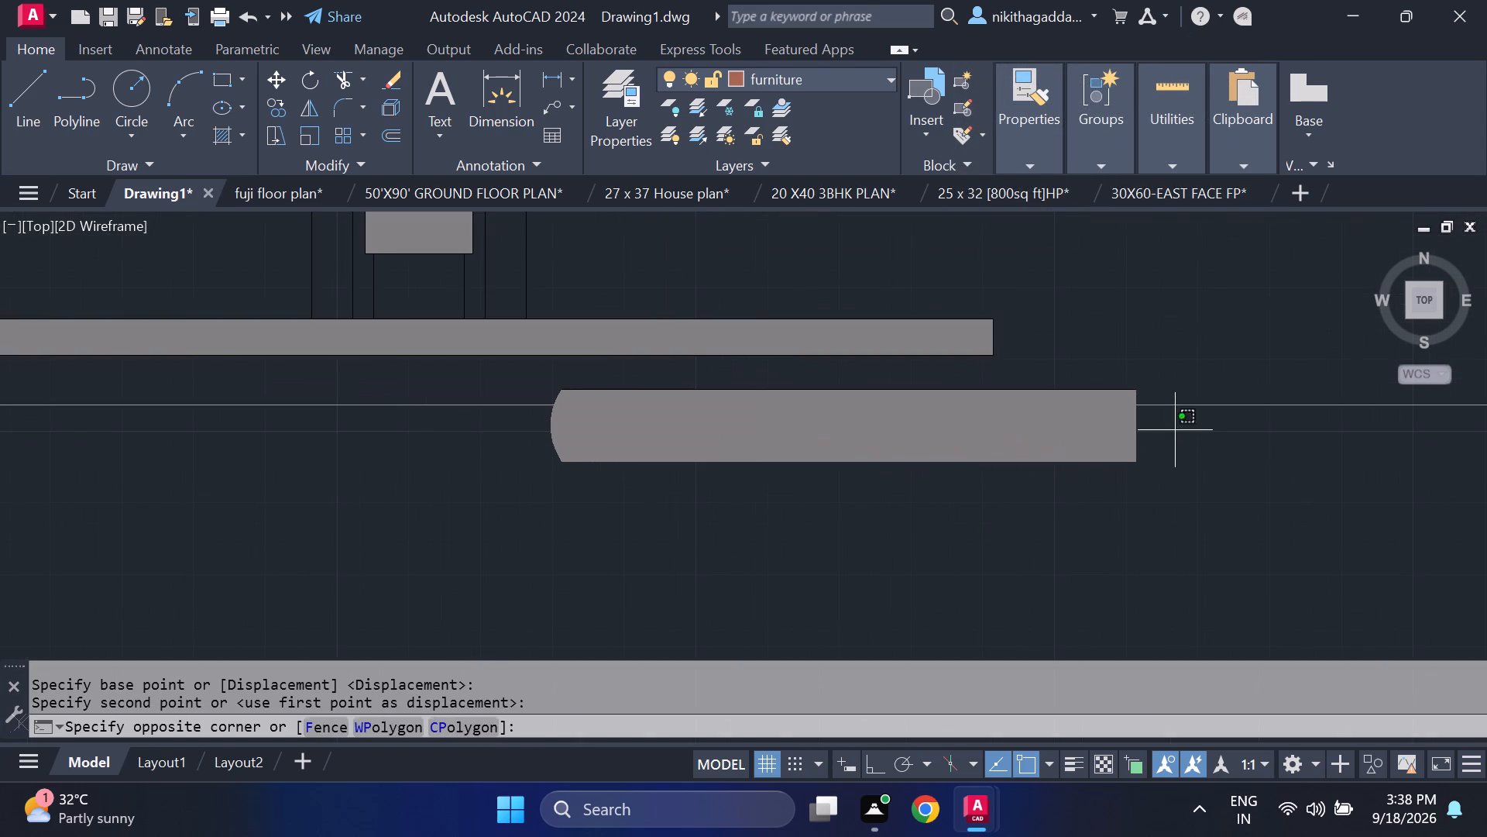
drag(1173, 430, 1153, 436)
click(1021, 481)
key(Delete)
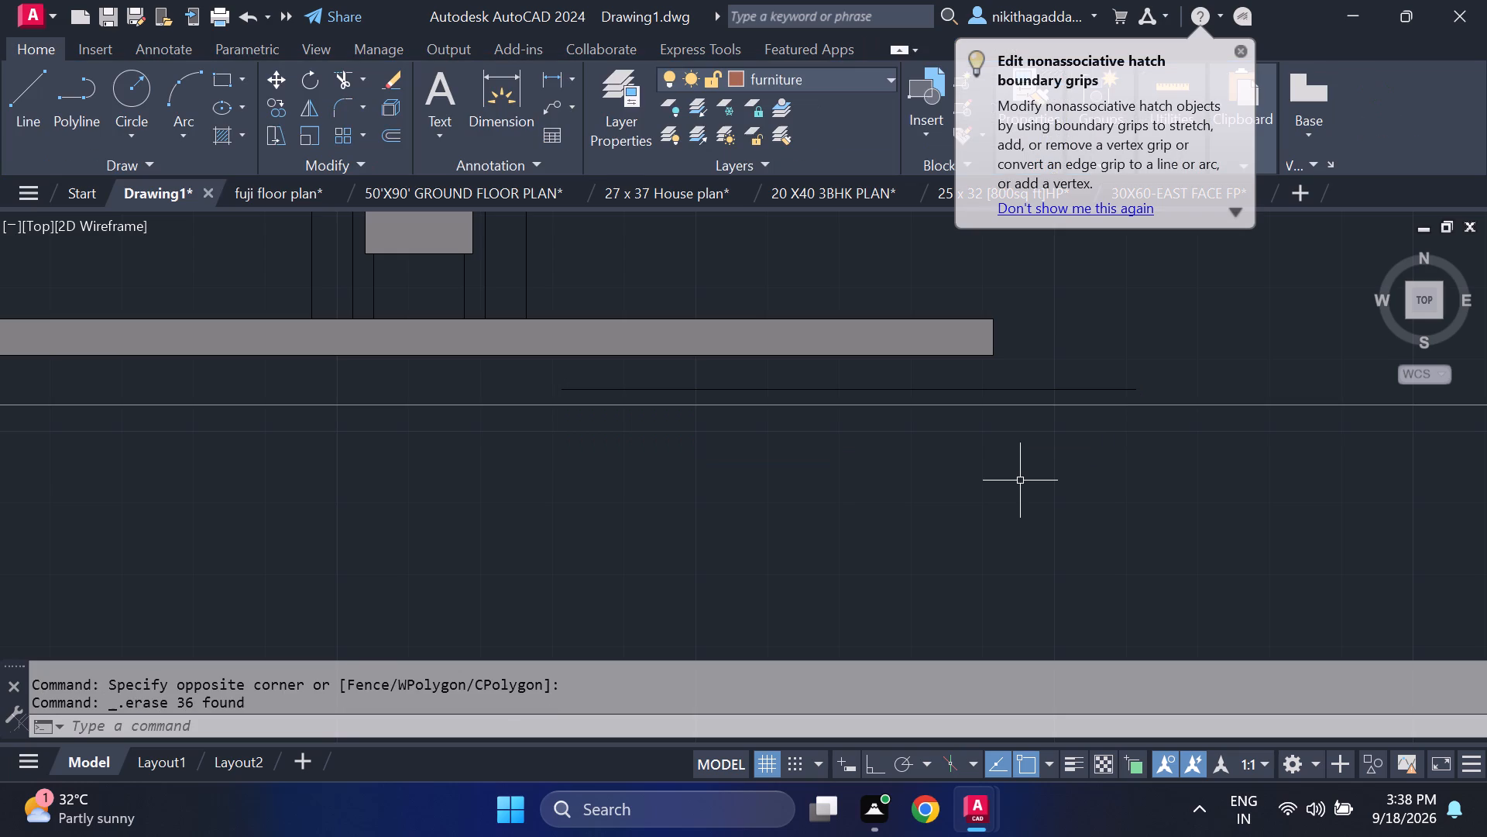
scroll(785, 372, up, 2)
click(781, 373)
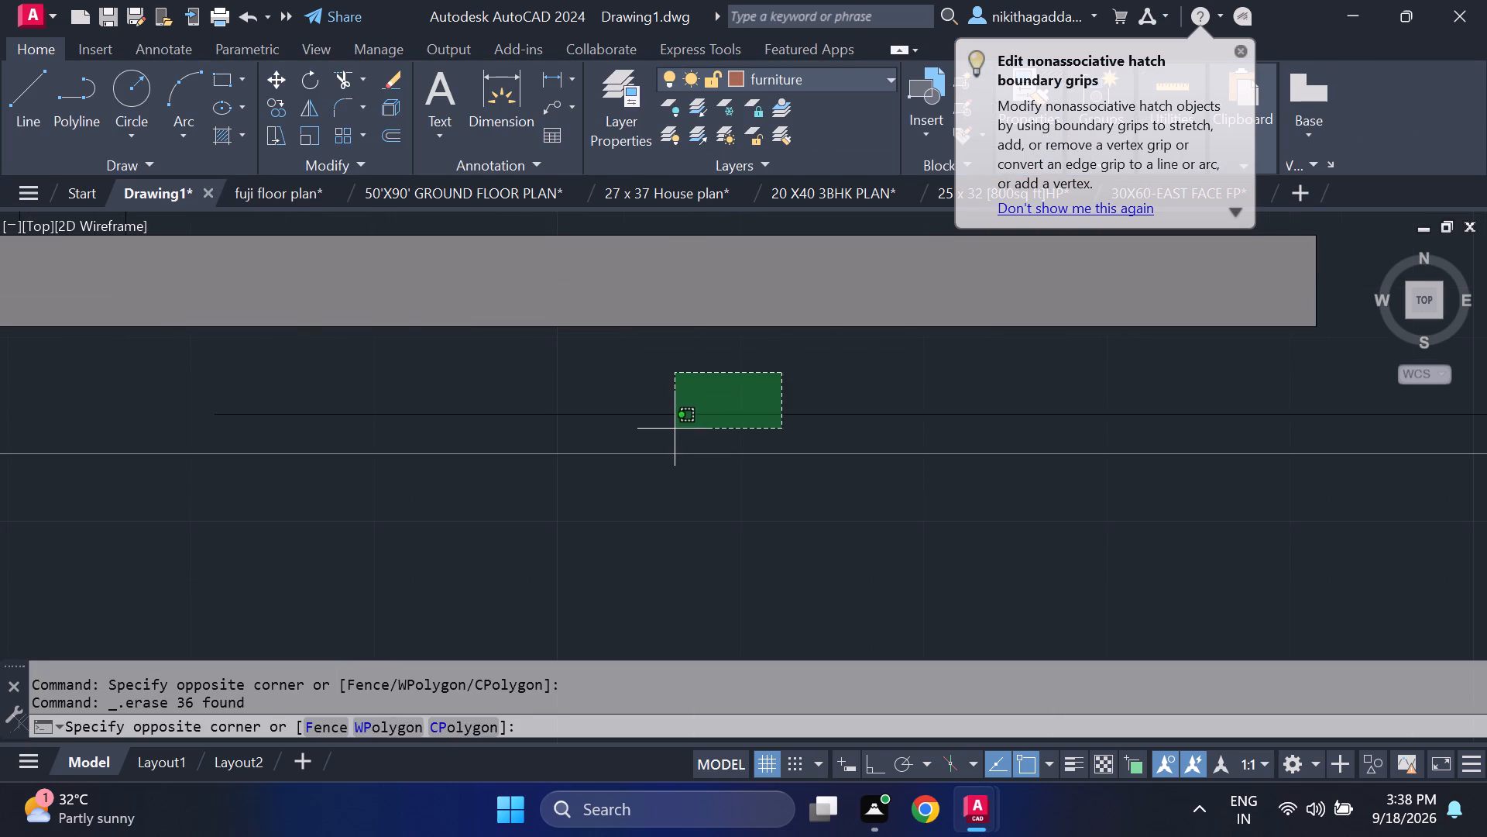
click(675, 428)
key(Delete)
Move the loose washbasin by its drain centre into the west bathroom's southeast corner, east of the shower.
scroll(683, 453, down, 5)
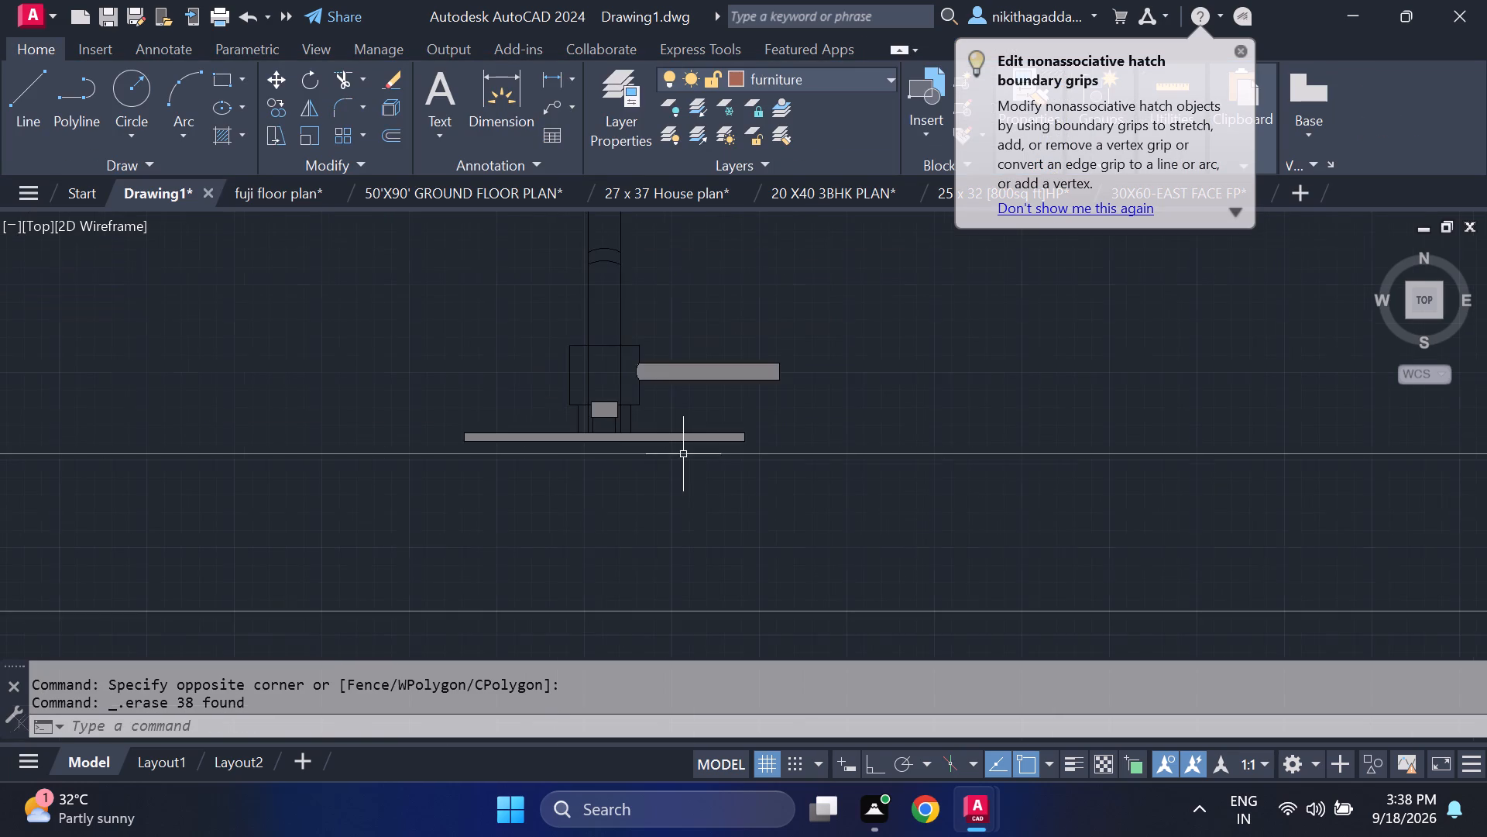
scroll(685, 456, down, 3)
scroll(585, 435, down, 1)
scroll(486, 441, down, 2)
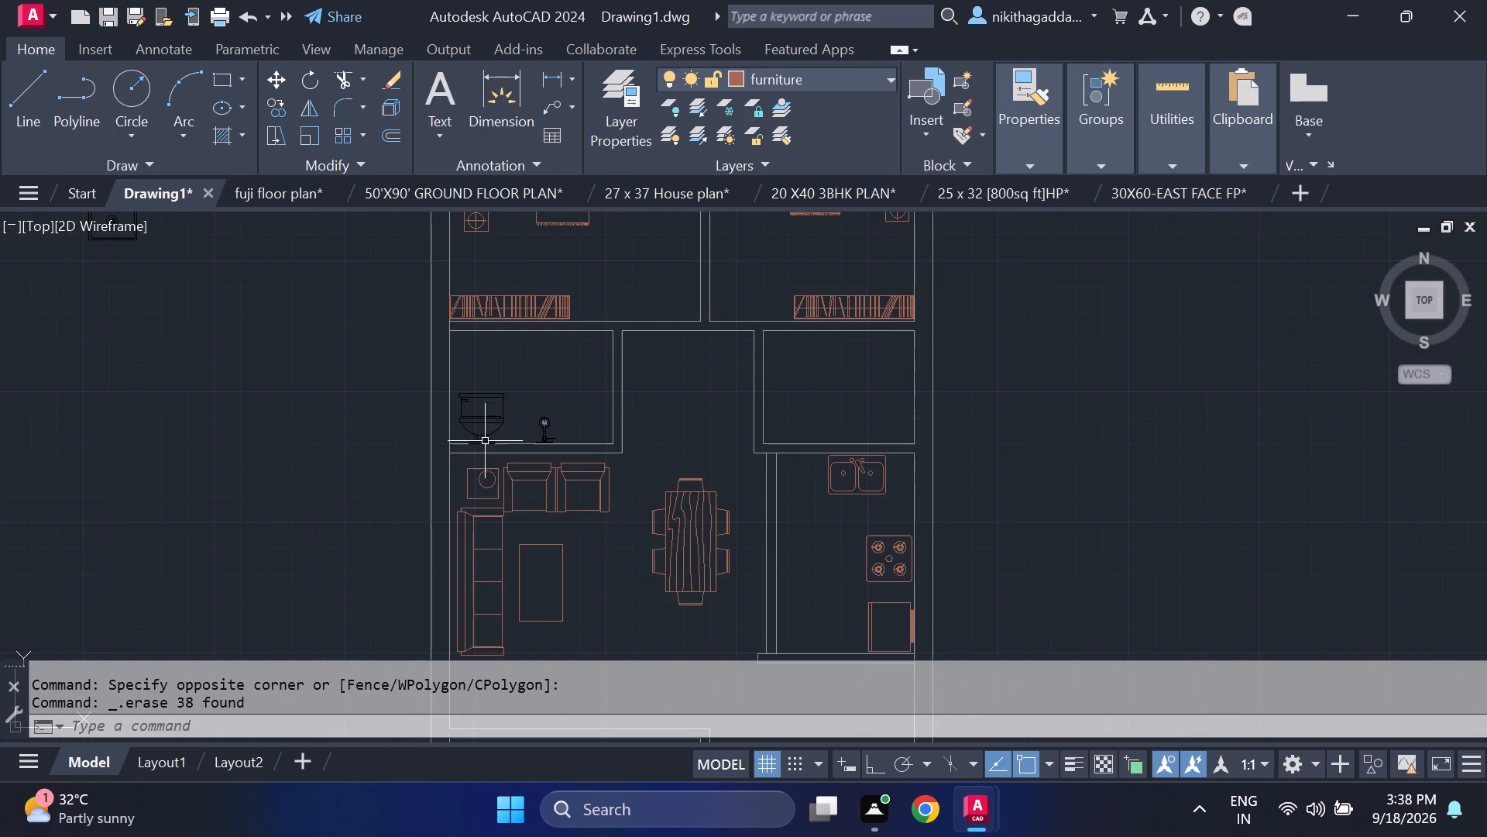
middle_drag(269, 451, 747, 447)
middle_drag(548, 354, 547, 445)
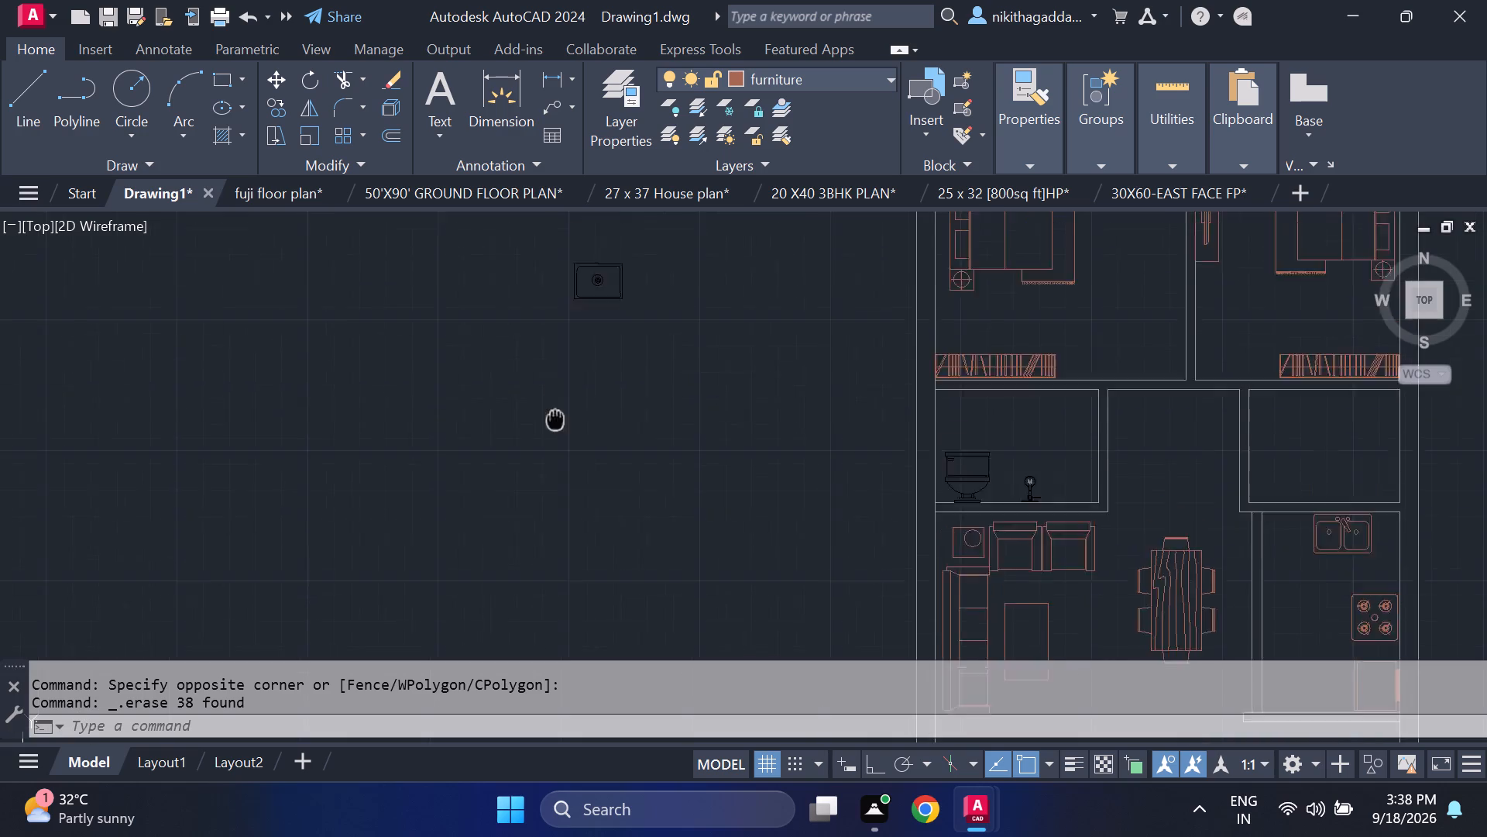
middle_drag(547, 445, 534, 483)
scroll(587, 323, up, 3)
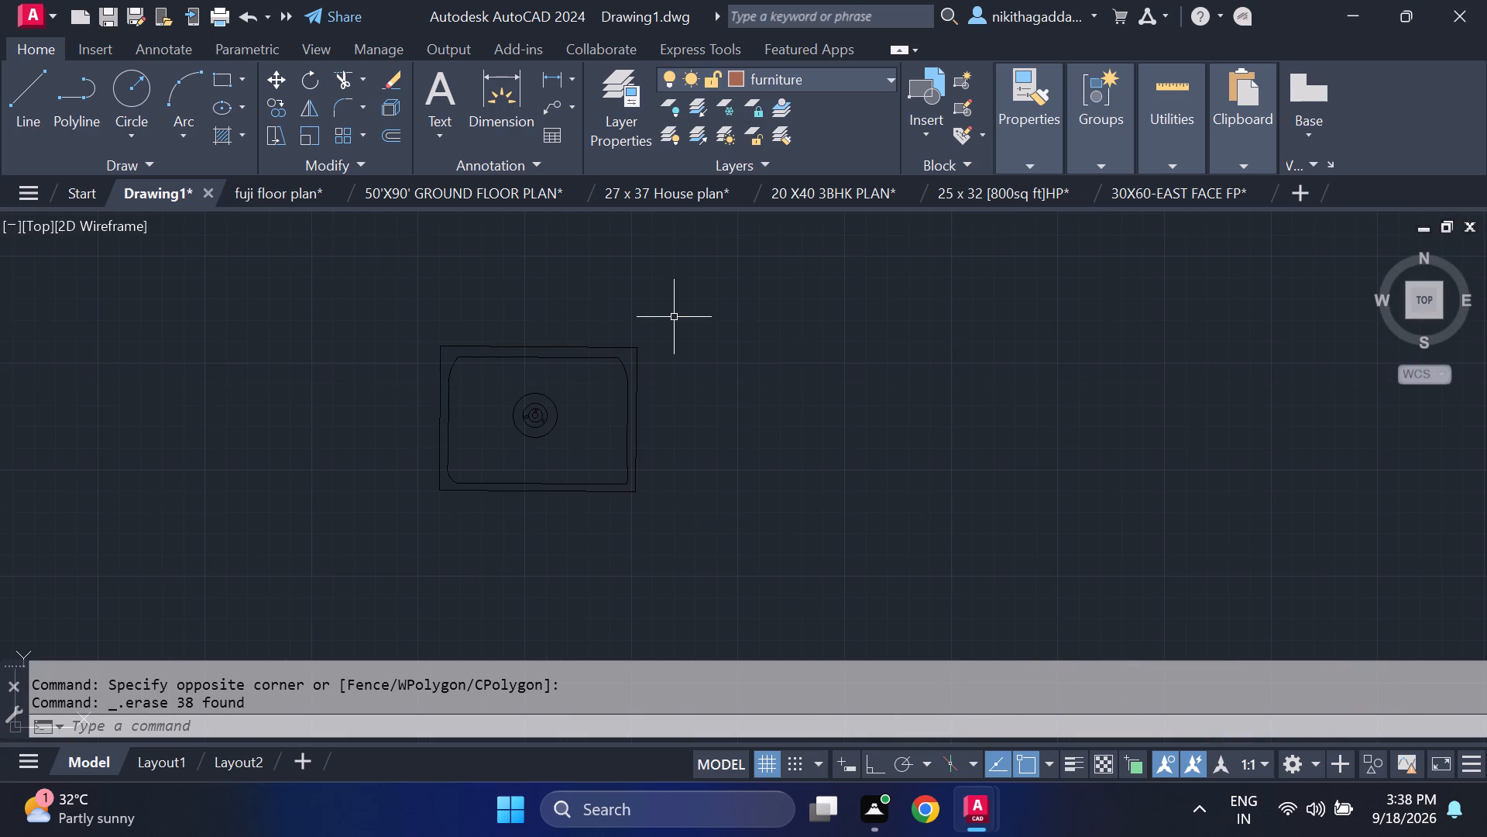
scroll(513, 410, up, 2)
scroll(719, 356, down, 2)
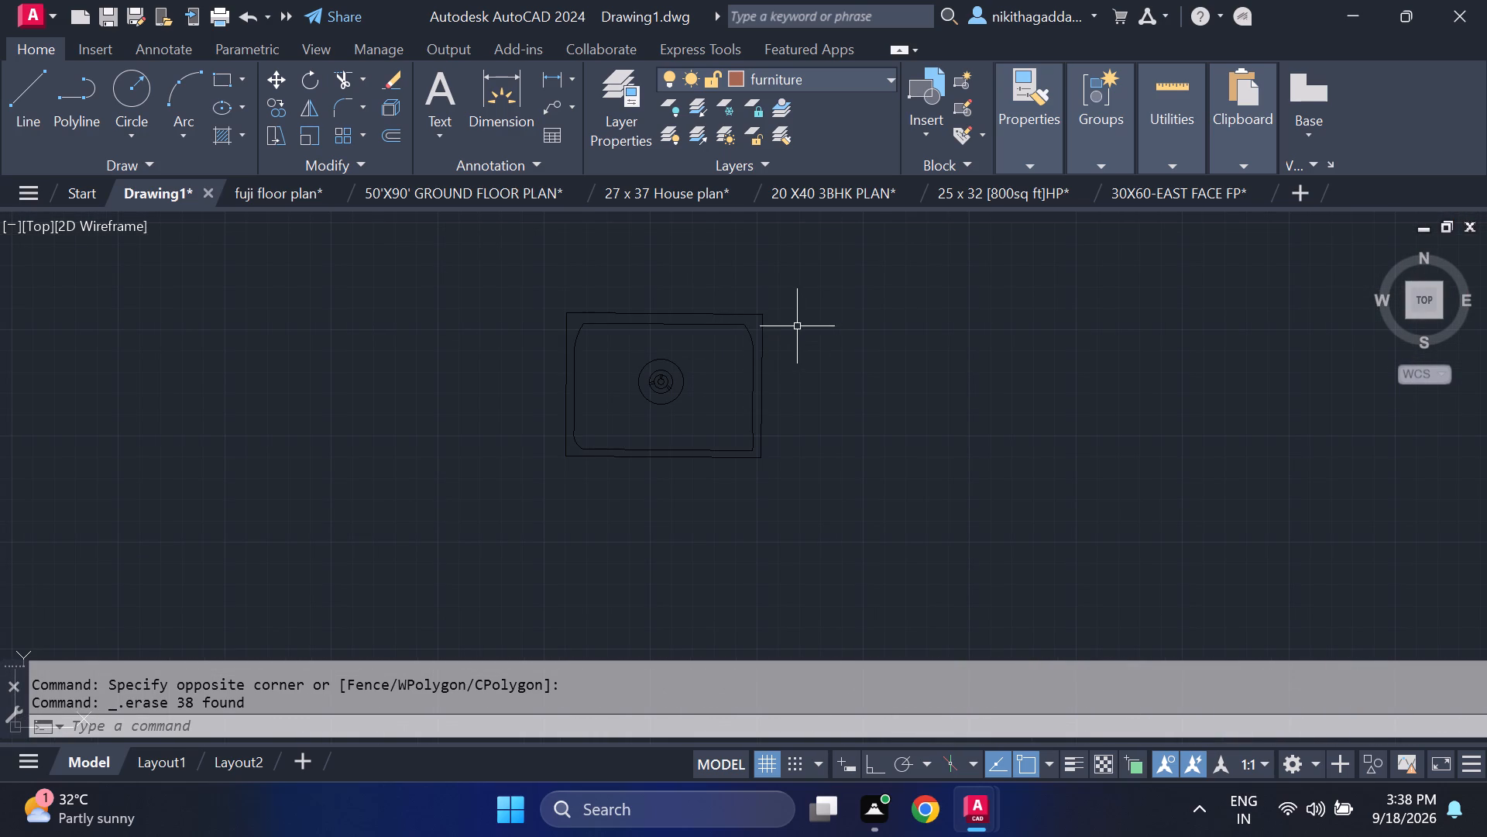
drag(847, 269, 830, 277)
click(421, 510)
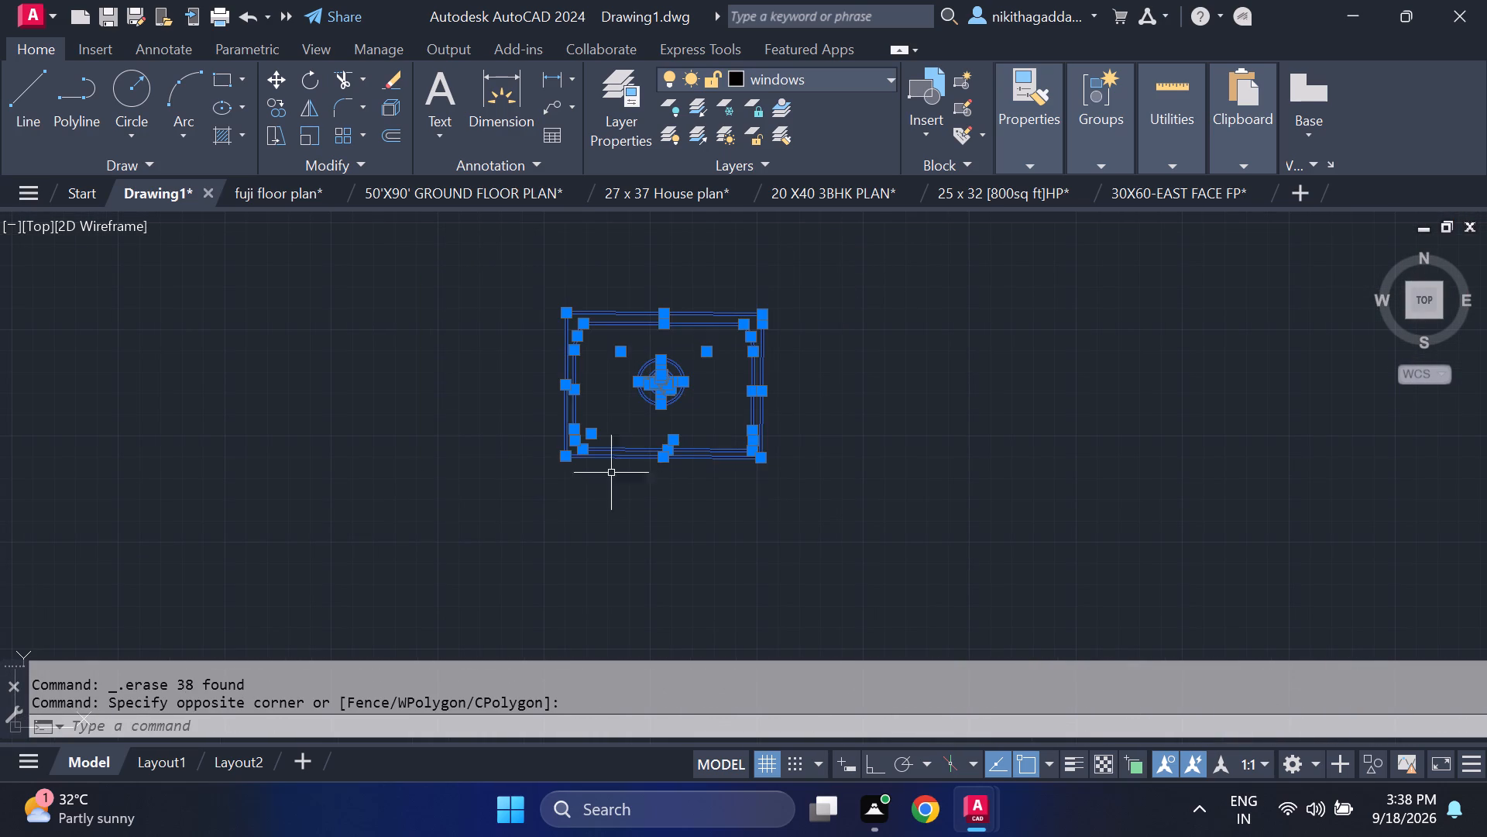
scroll(634, 467, up, 2)
key(m)
key(Return)
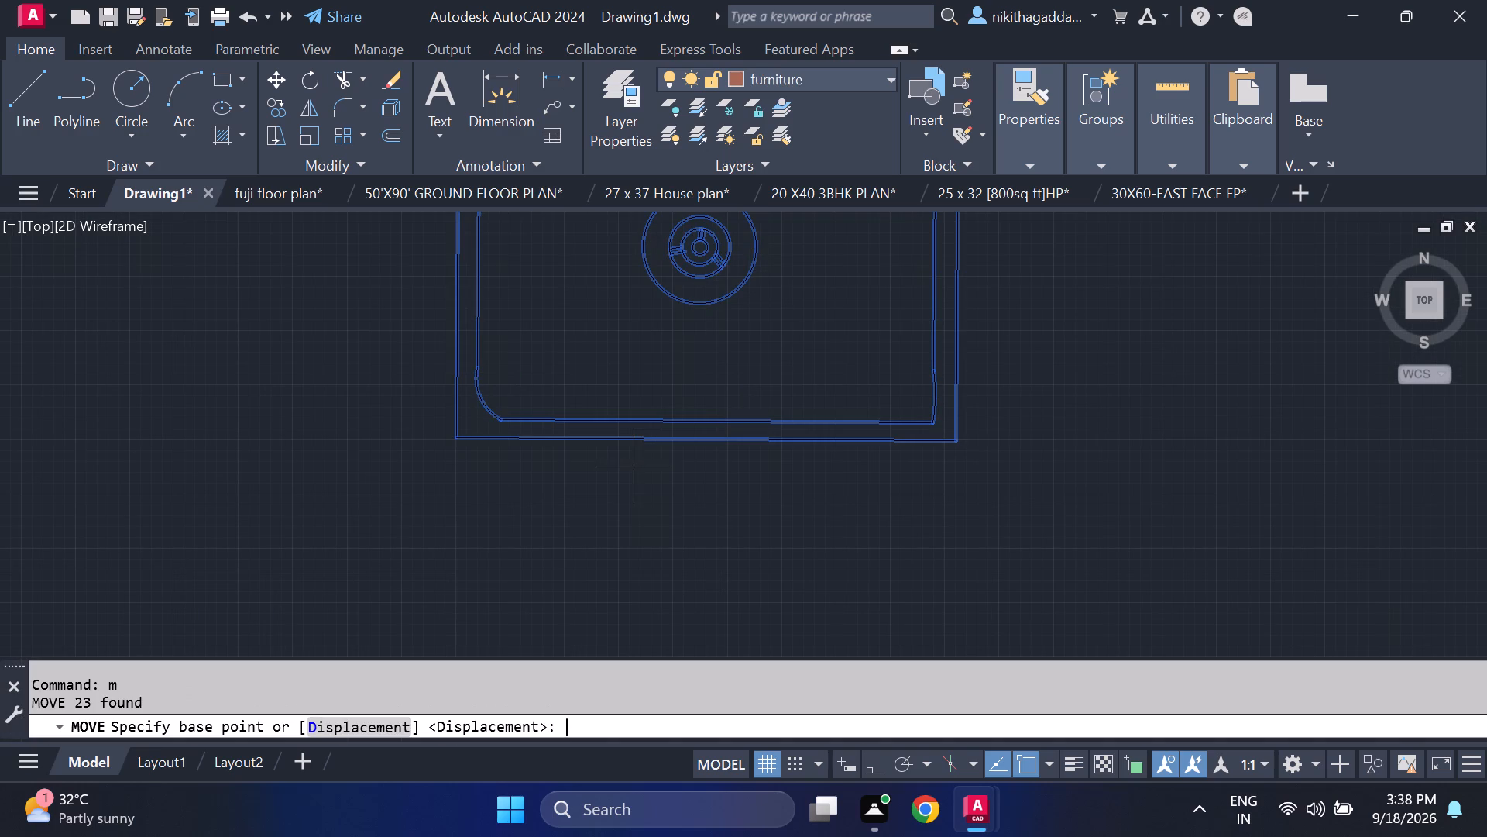
click(699, 241)
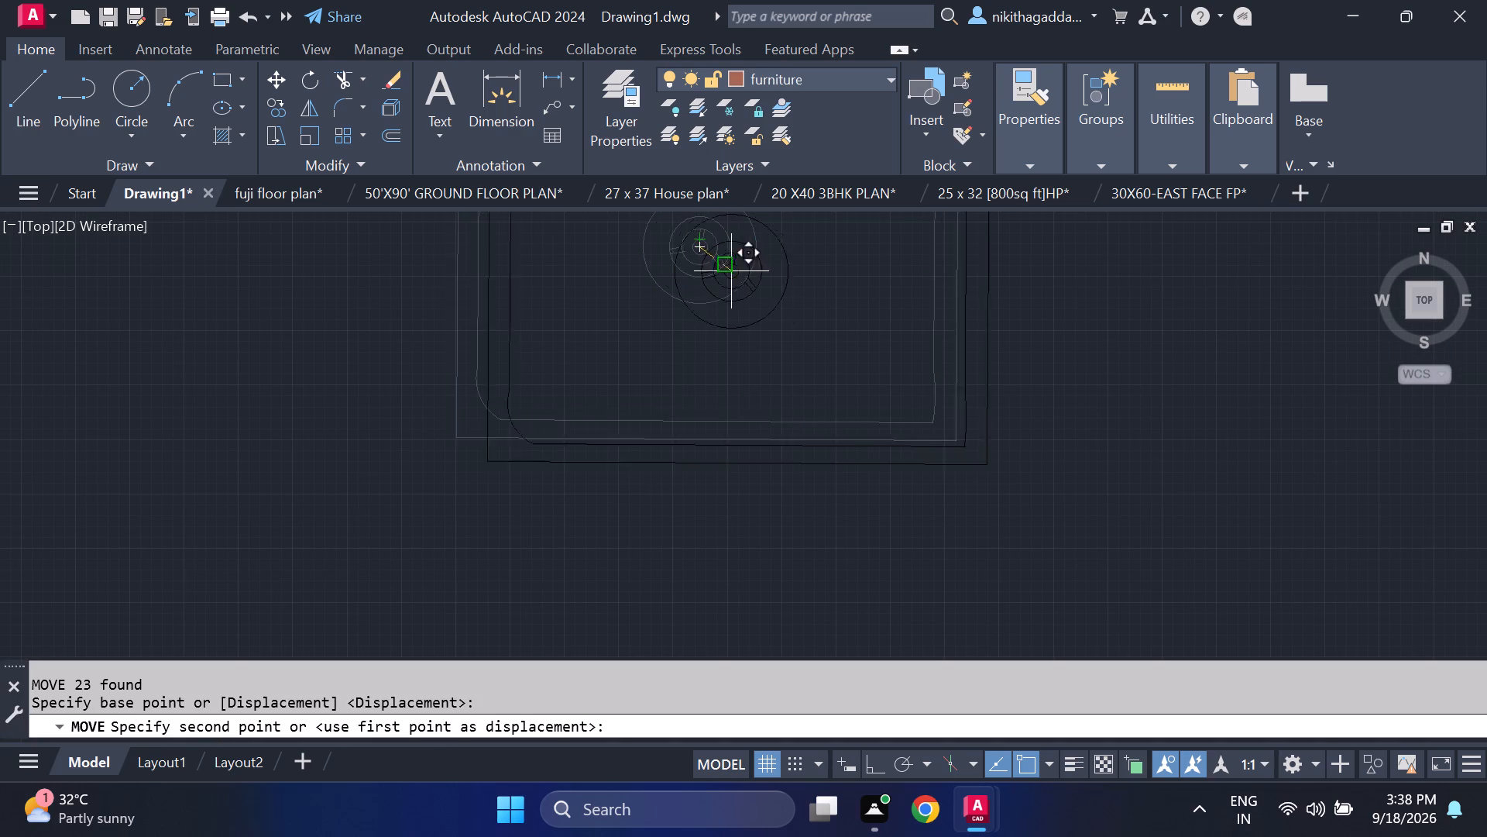
scroll(821, 358, down, 4)
scroll(958, 444, down, 2)
middle_drag(994, 492, 644, 411)
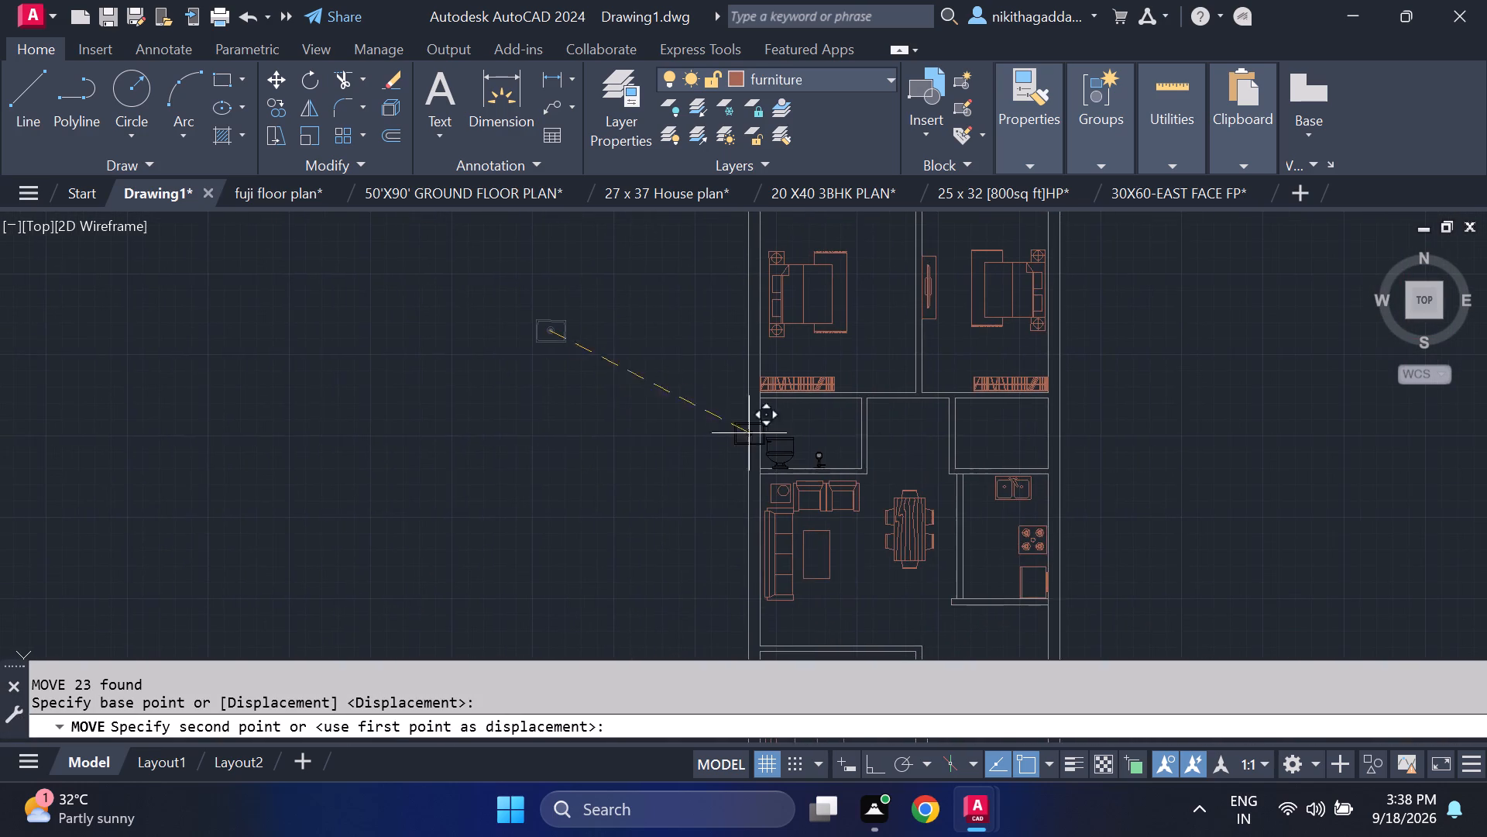
scroll(860, 456, up, 5)
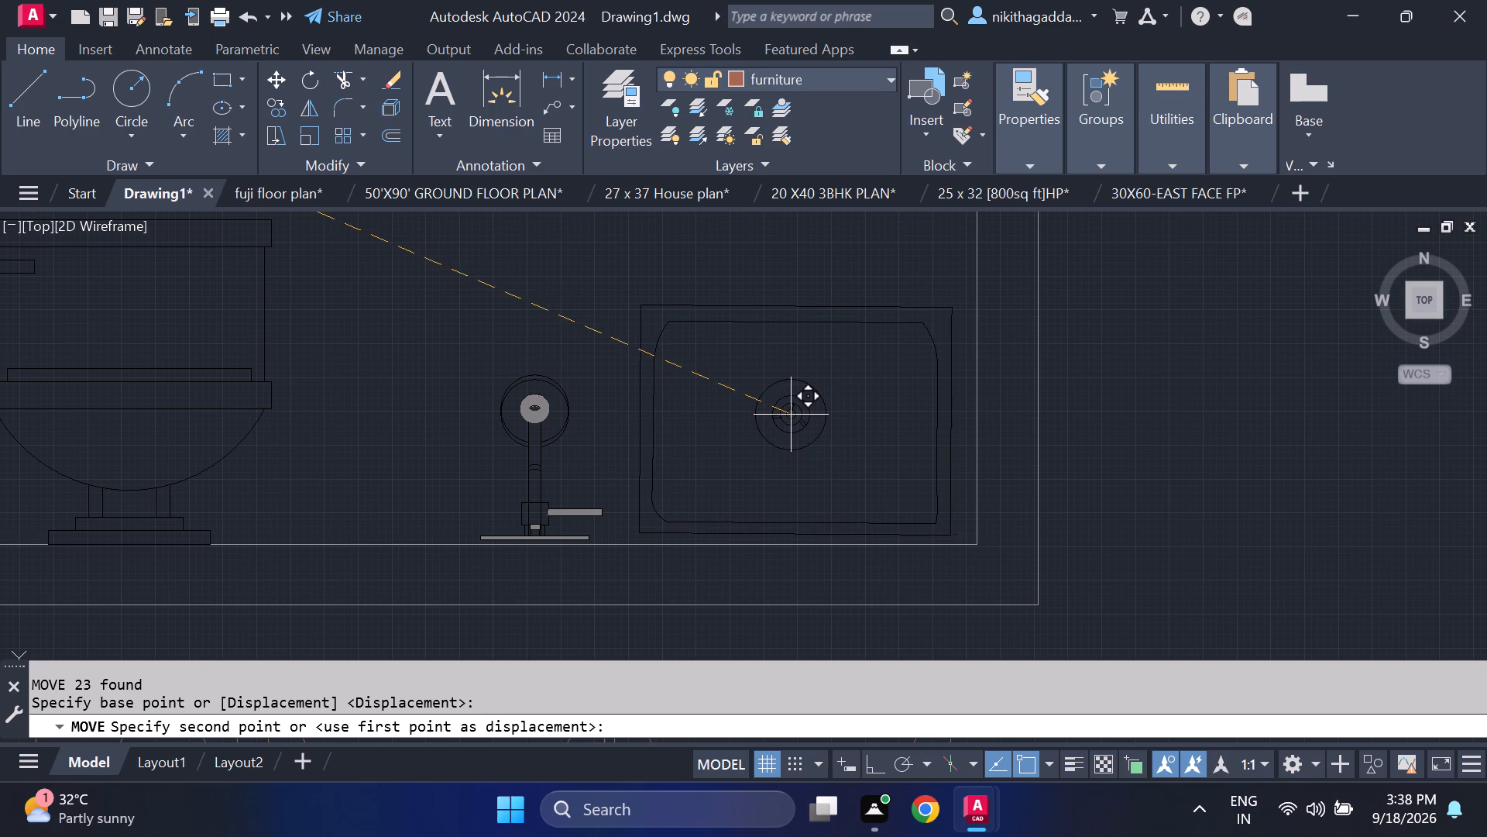
click(783, 419)
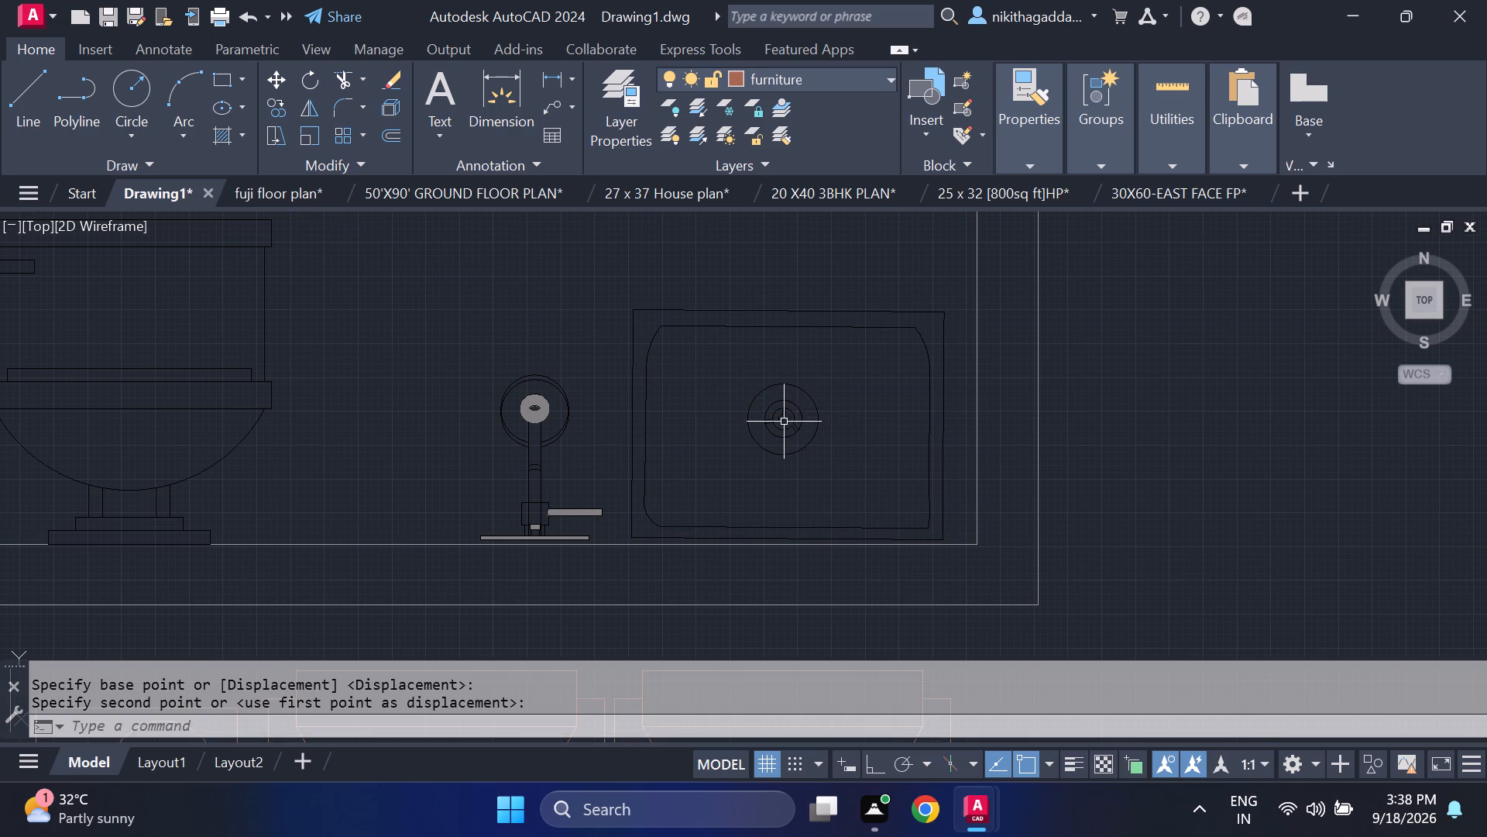
Copy the west bathroom's toilet, shower and washbasin by the toilet's base corner onto the east bathroom's lower wall, near its southwest corner.
scroll(792, 429, down, 3)
scroll(776, 374, up, 2)
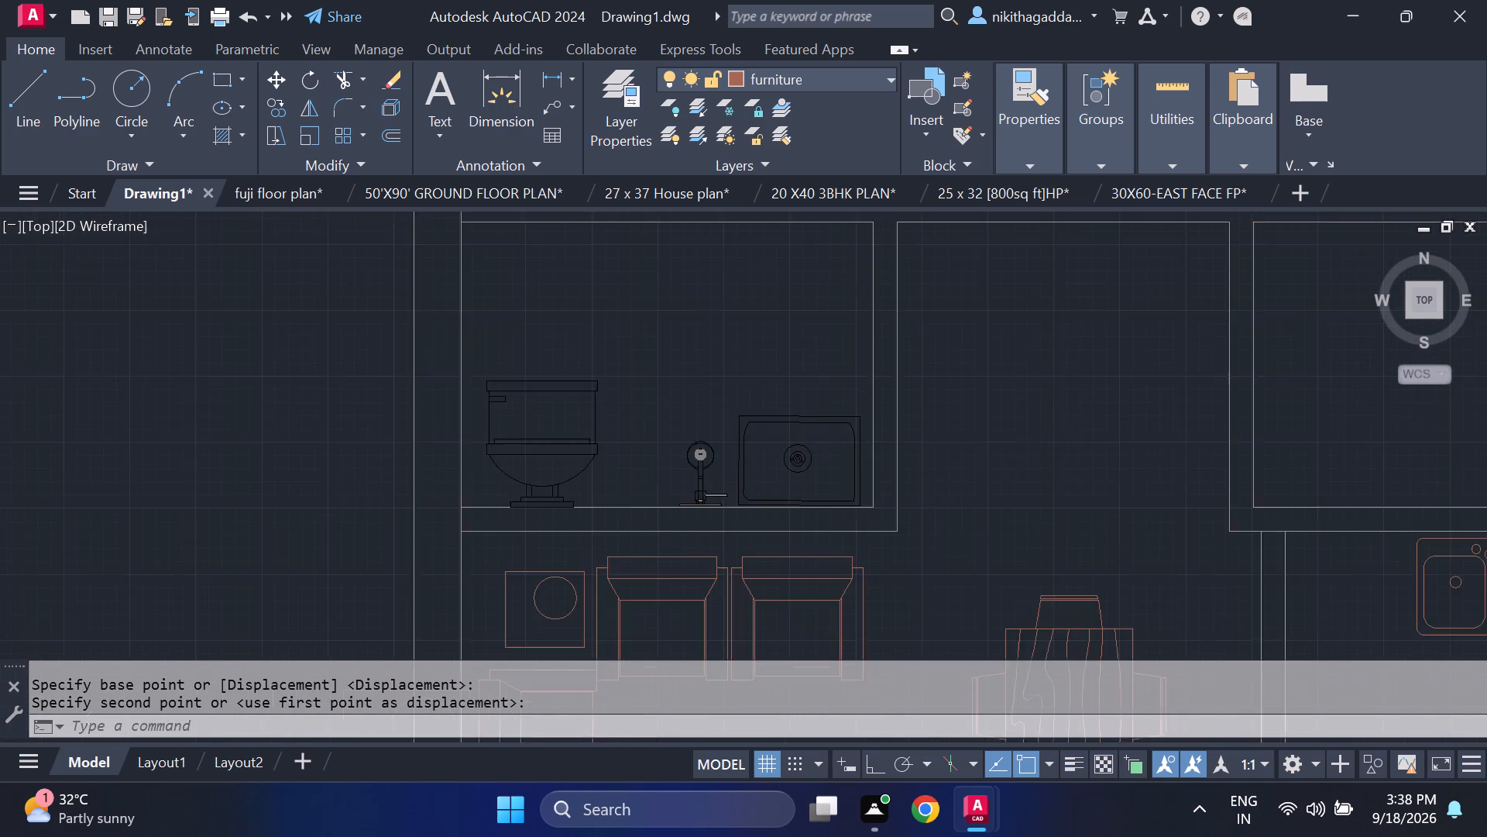
click(858, 381)
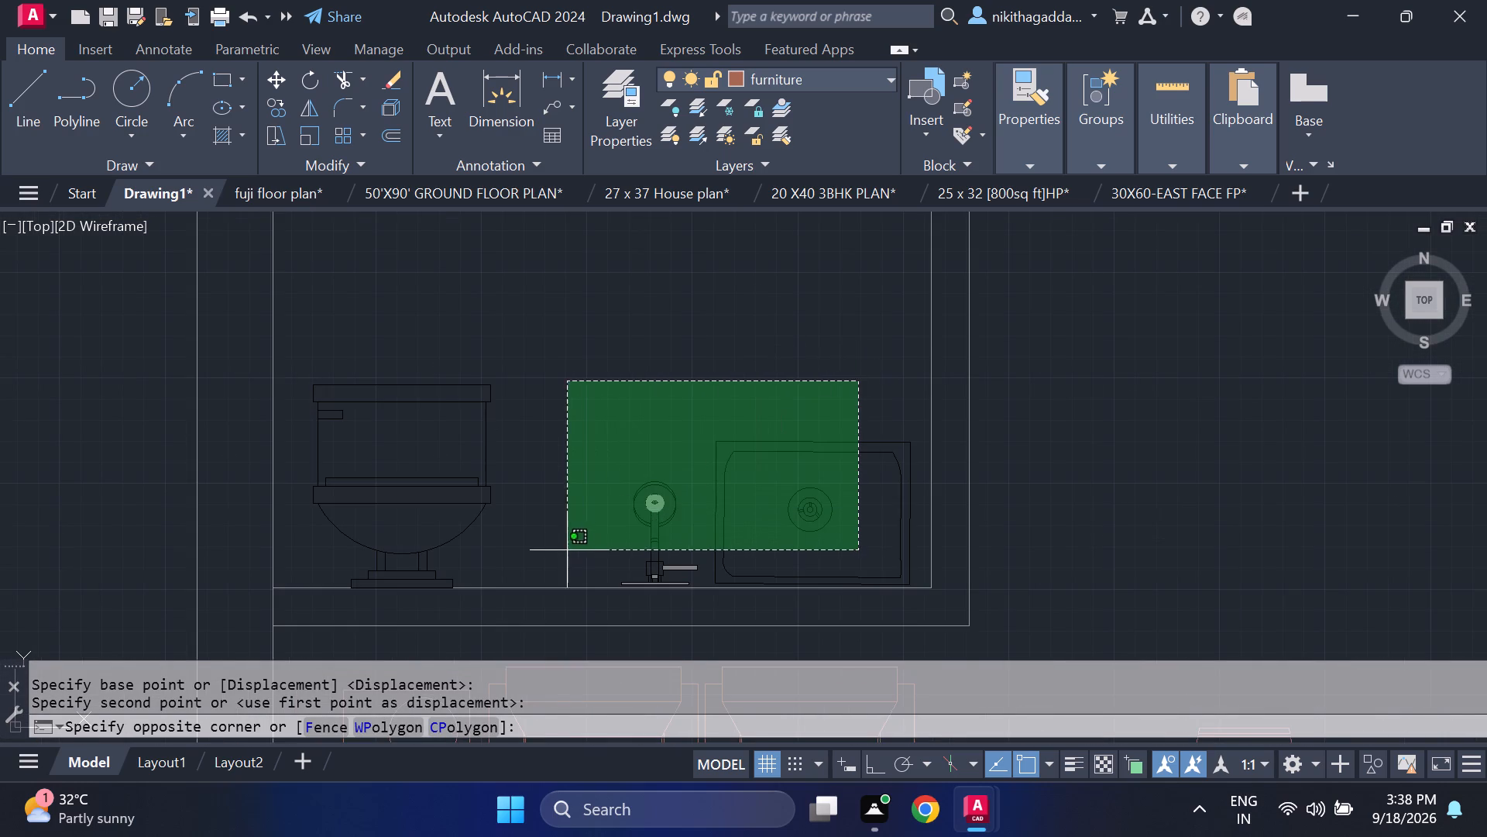
click(565, 551)
scroll(917, 507, up, 2)
drag(916, 334, 915, 339)
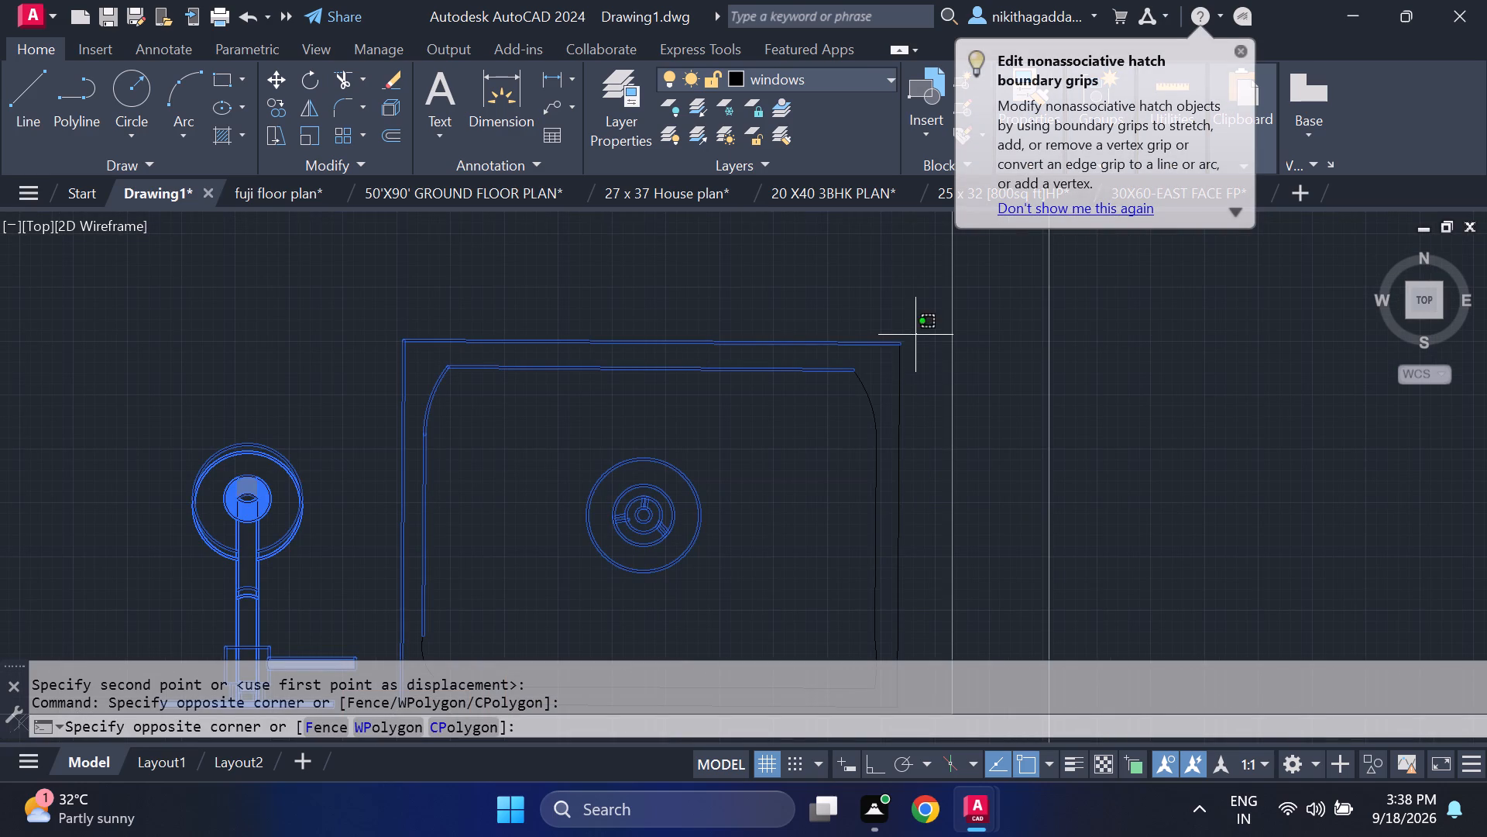
drag(915, 339, 902, 366)
click(782, 567)
middle_drag(800, 561, 764, 359)
scroll(861, 490, up, 1)
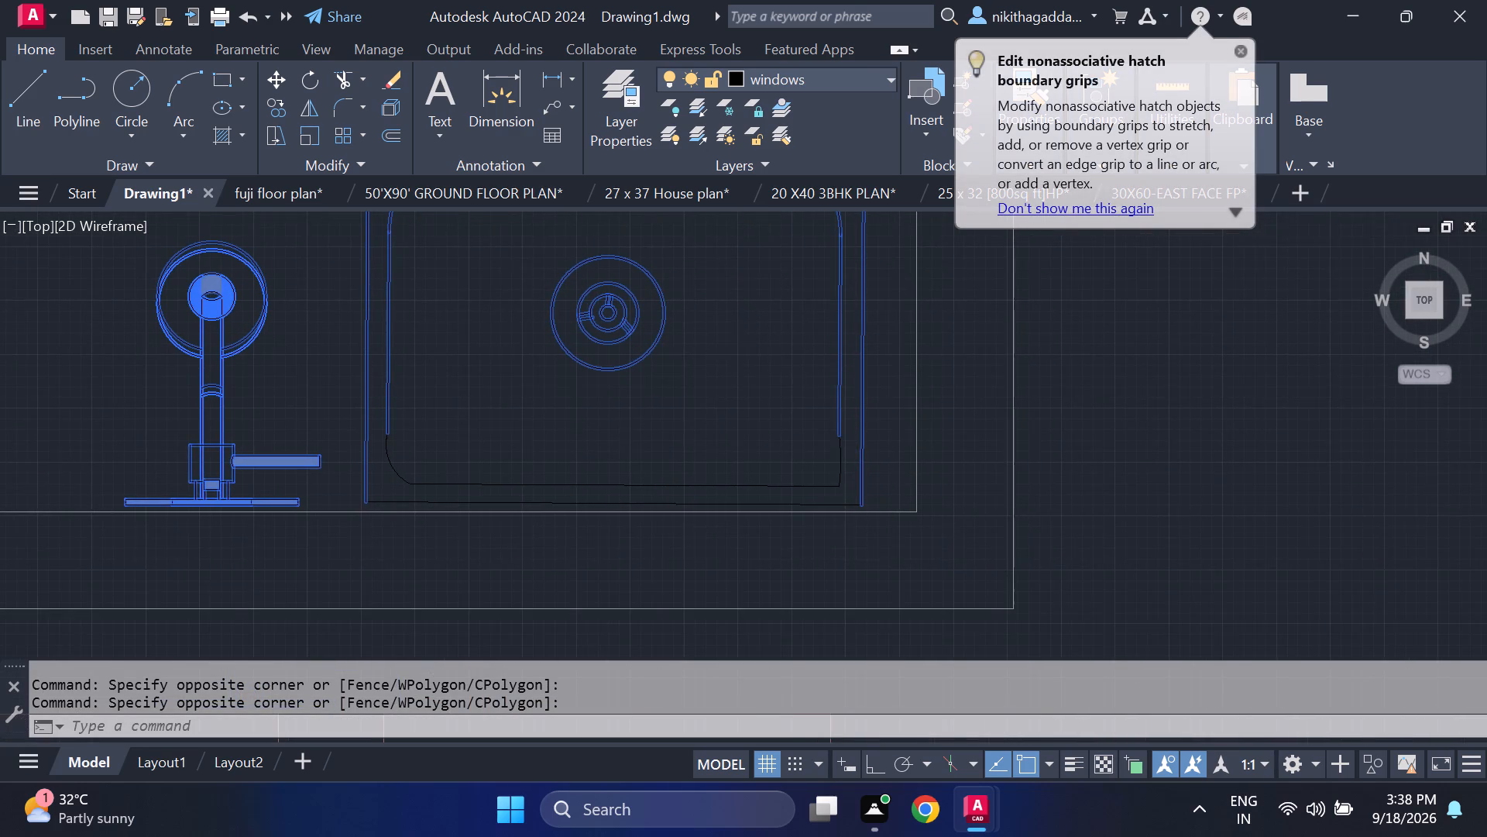
drag(906, 432, 898, 432)
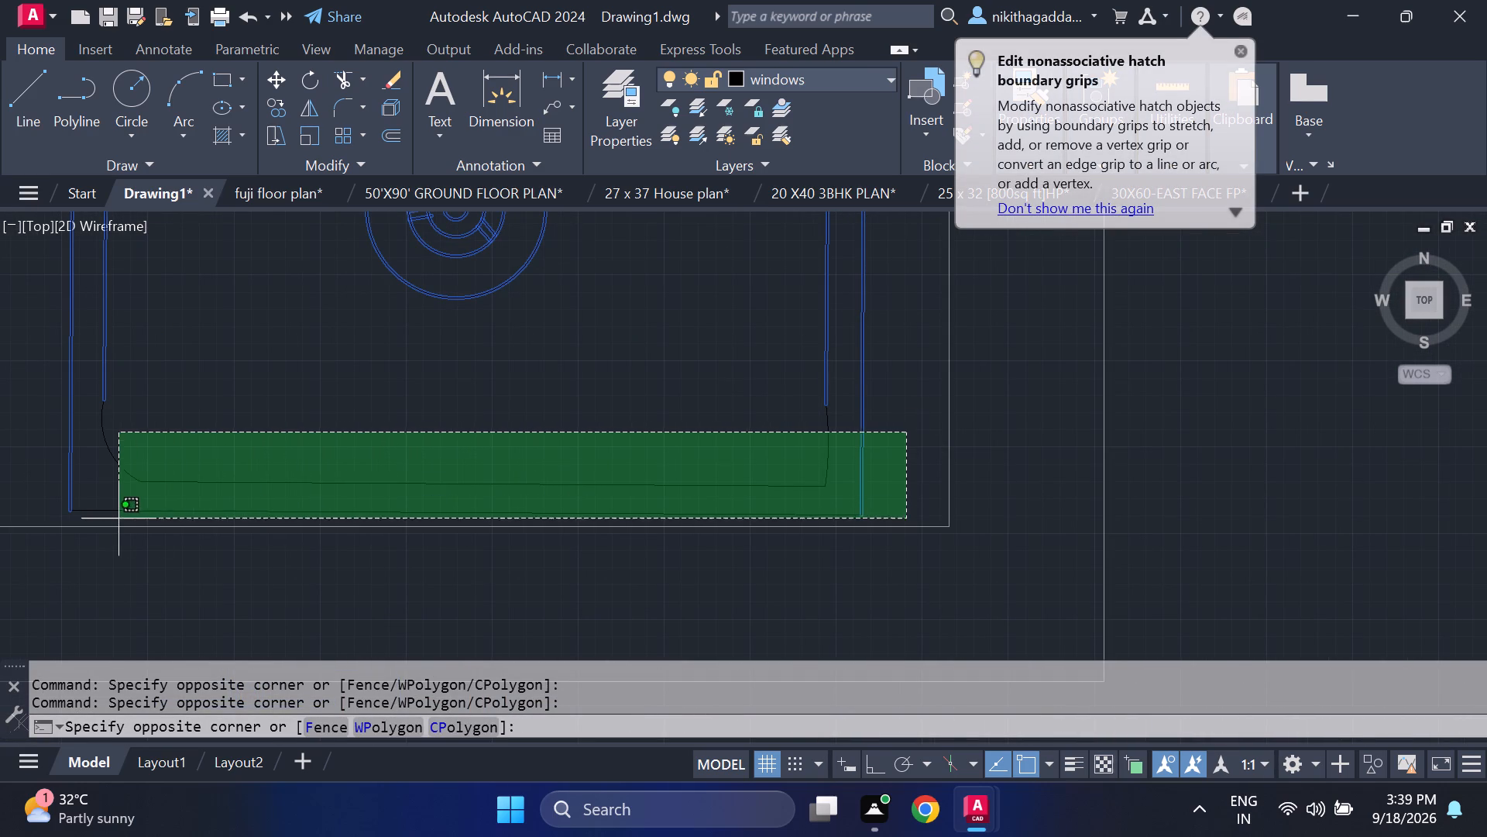
click(76, 498)
scroll(494, 499, up, 2)
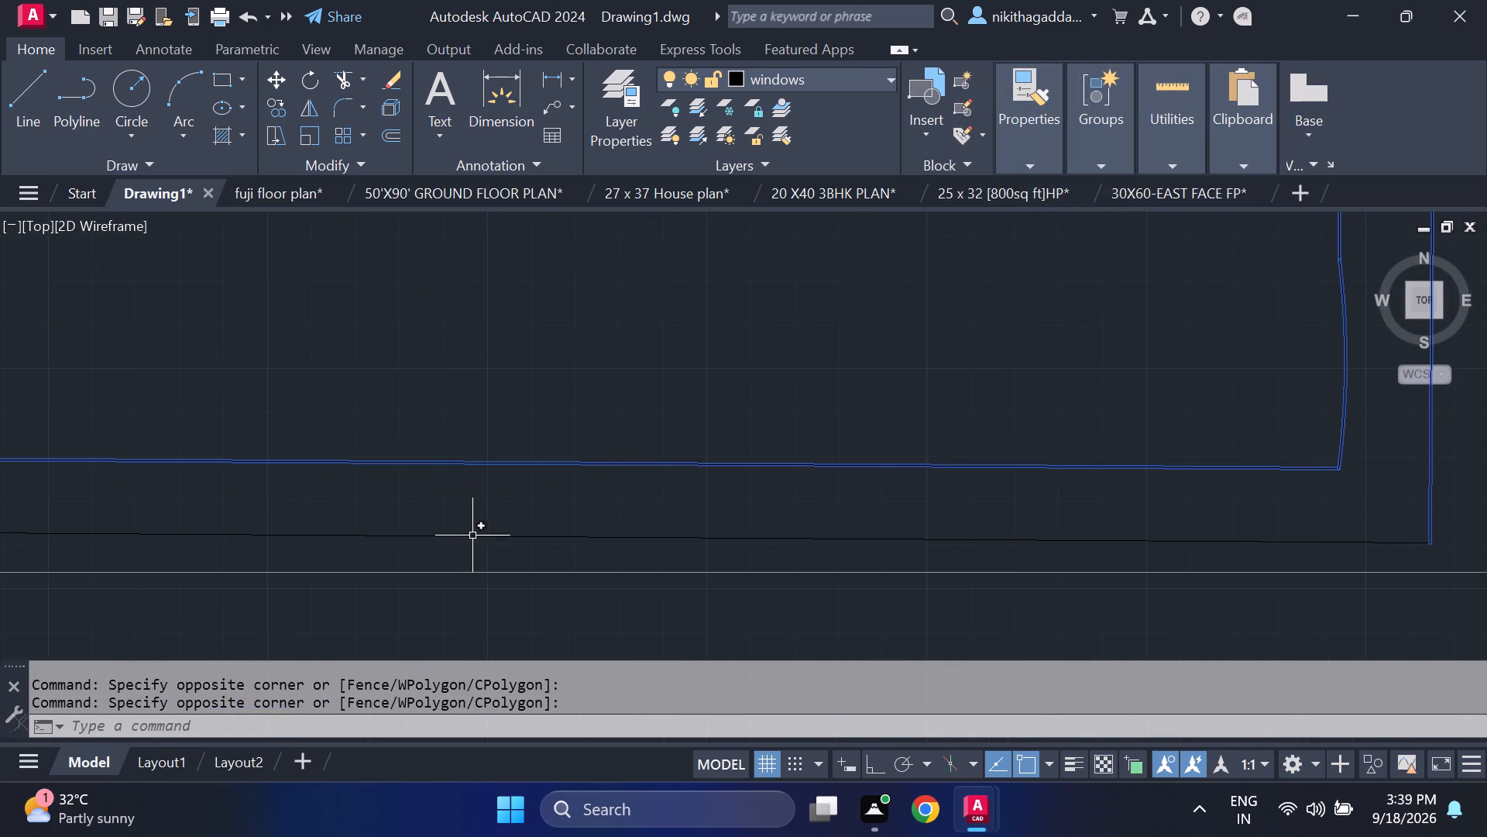
click(470, 537)
scroll(456, 536, down, 3)
scroll(177, 556, down, 1)
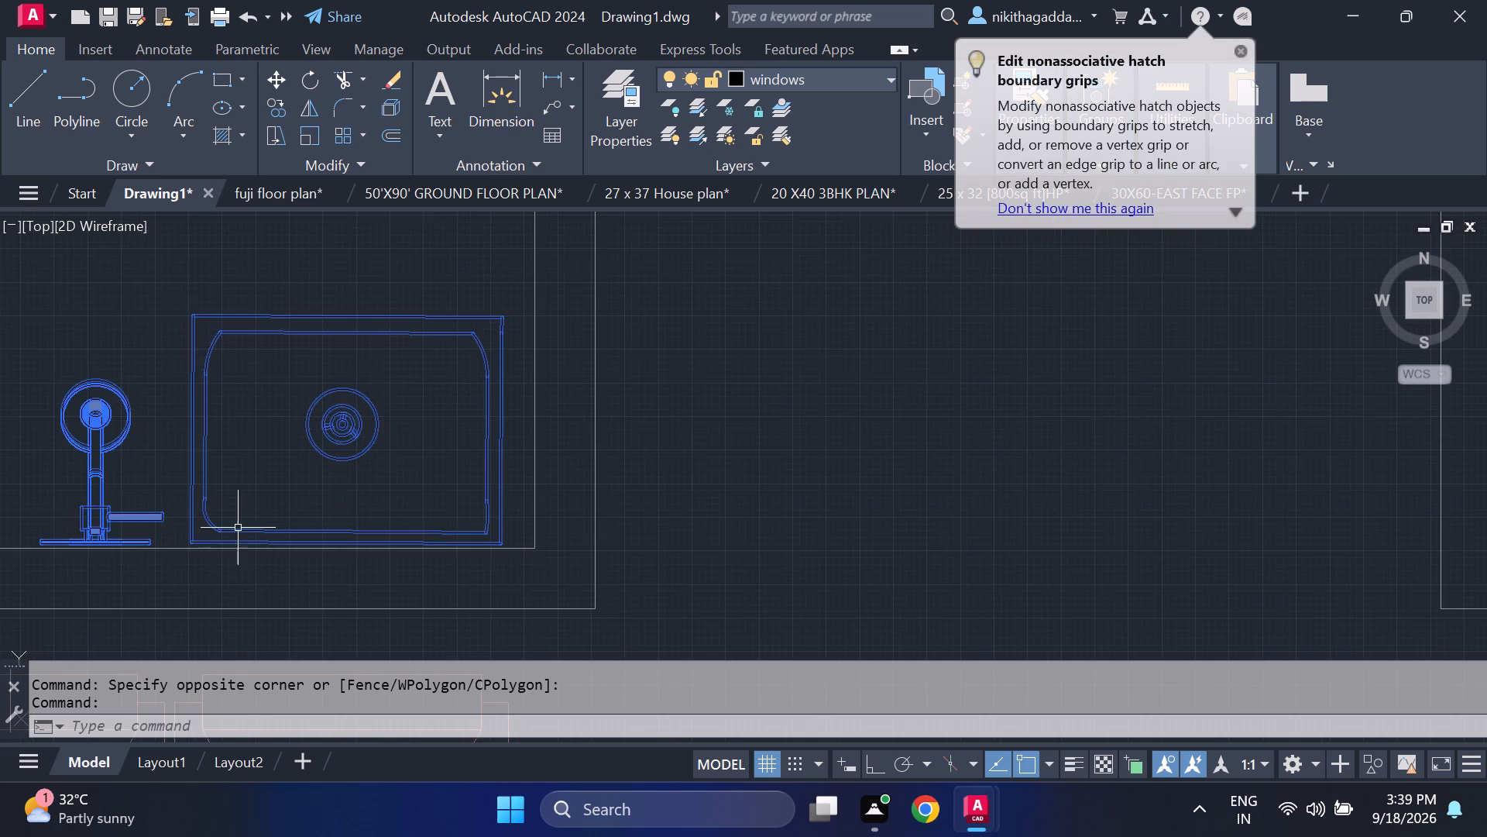
scroll(245, 498, down, 1)
middle_drag(263, 486, 754, 491)
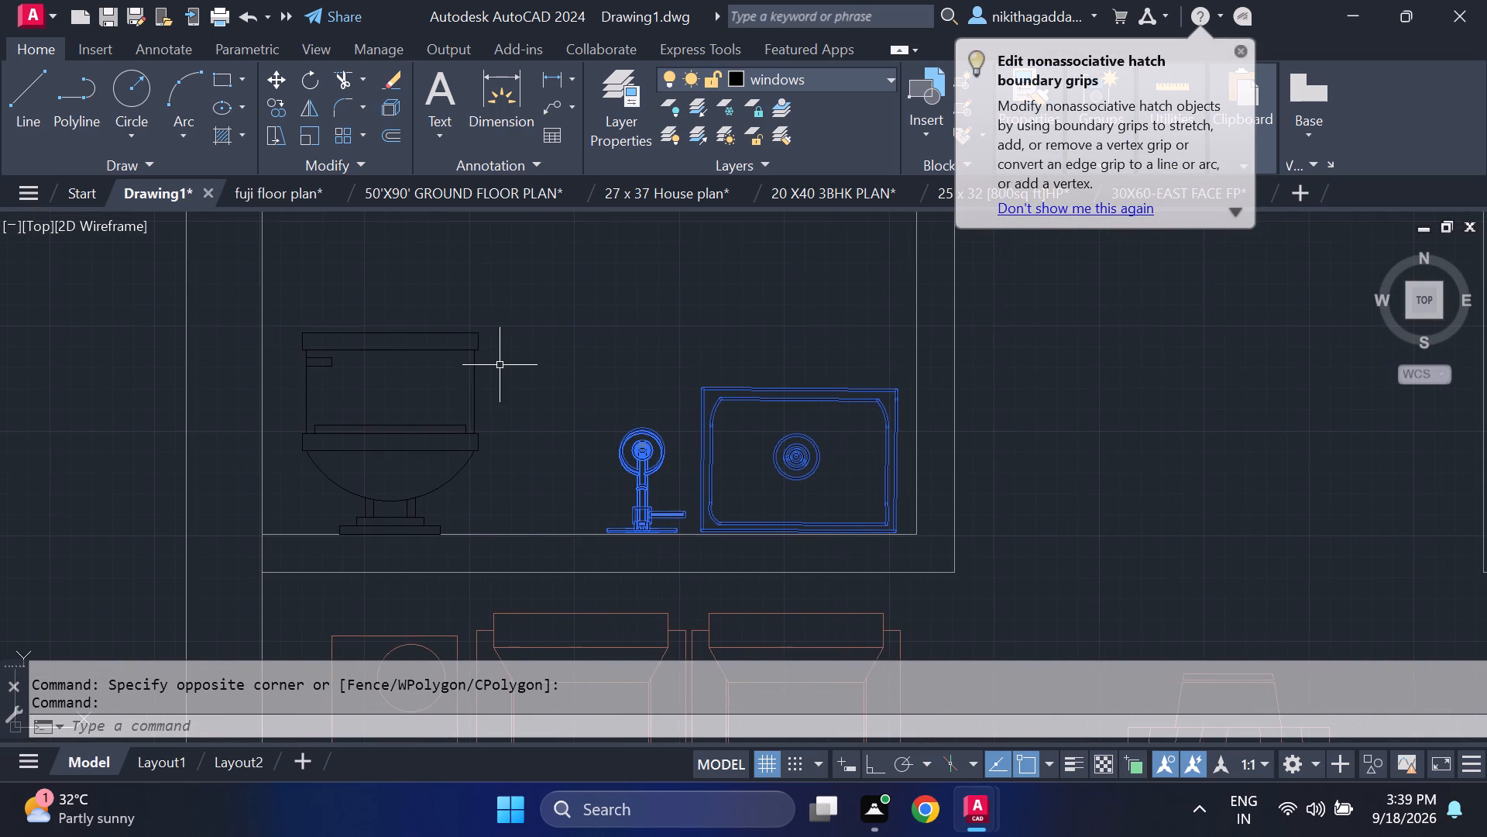
click(529, 295)
click(311, 485)
scroll(513, 472, down, 4)
scroll(747, 508, up, 3)
scroll(874, 477, down, 2)
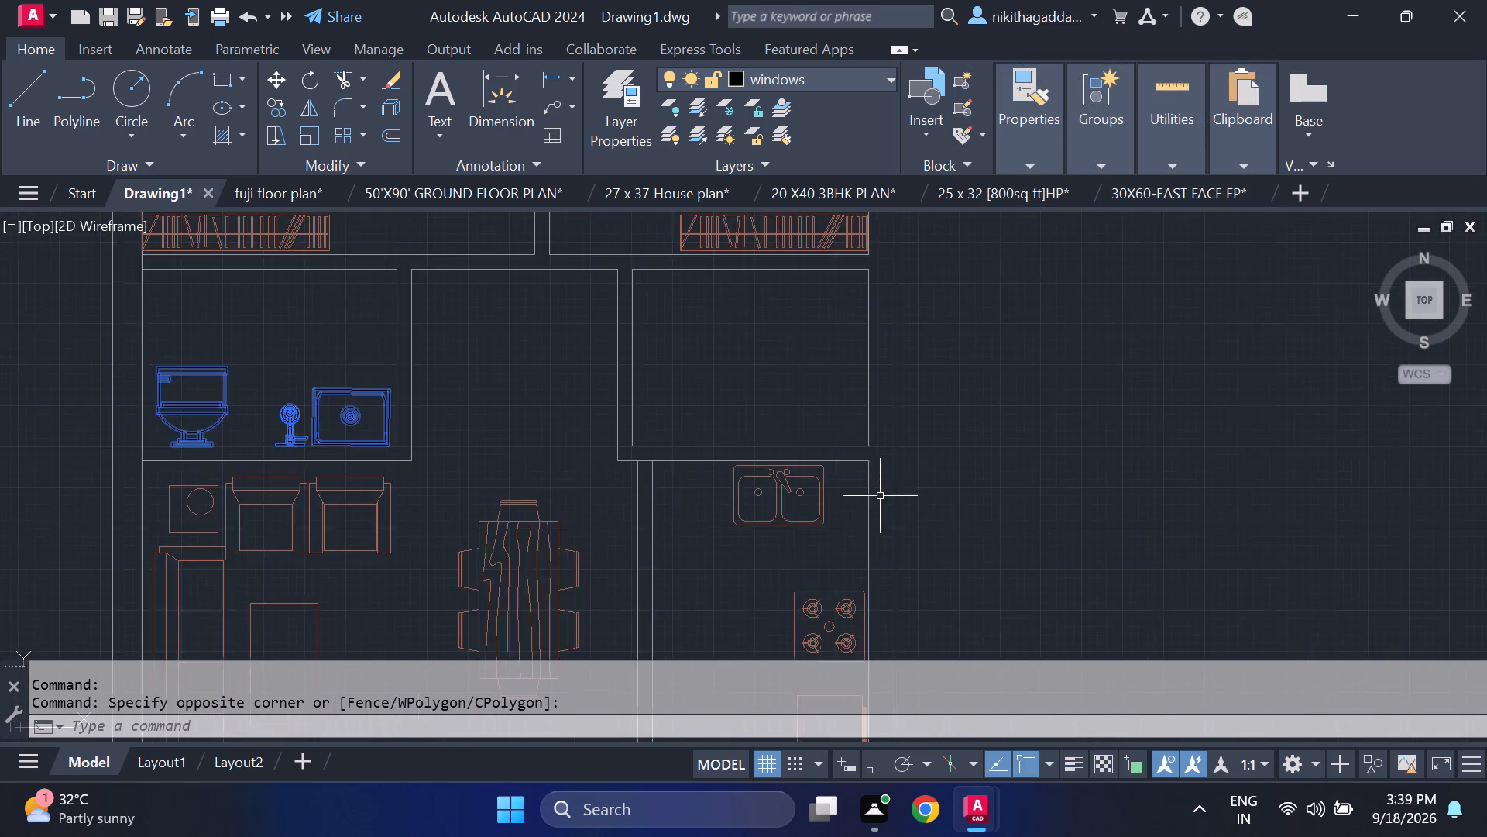
text(co)
key(Return)
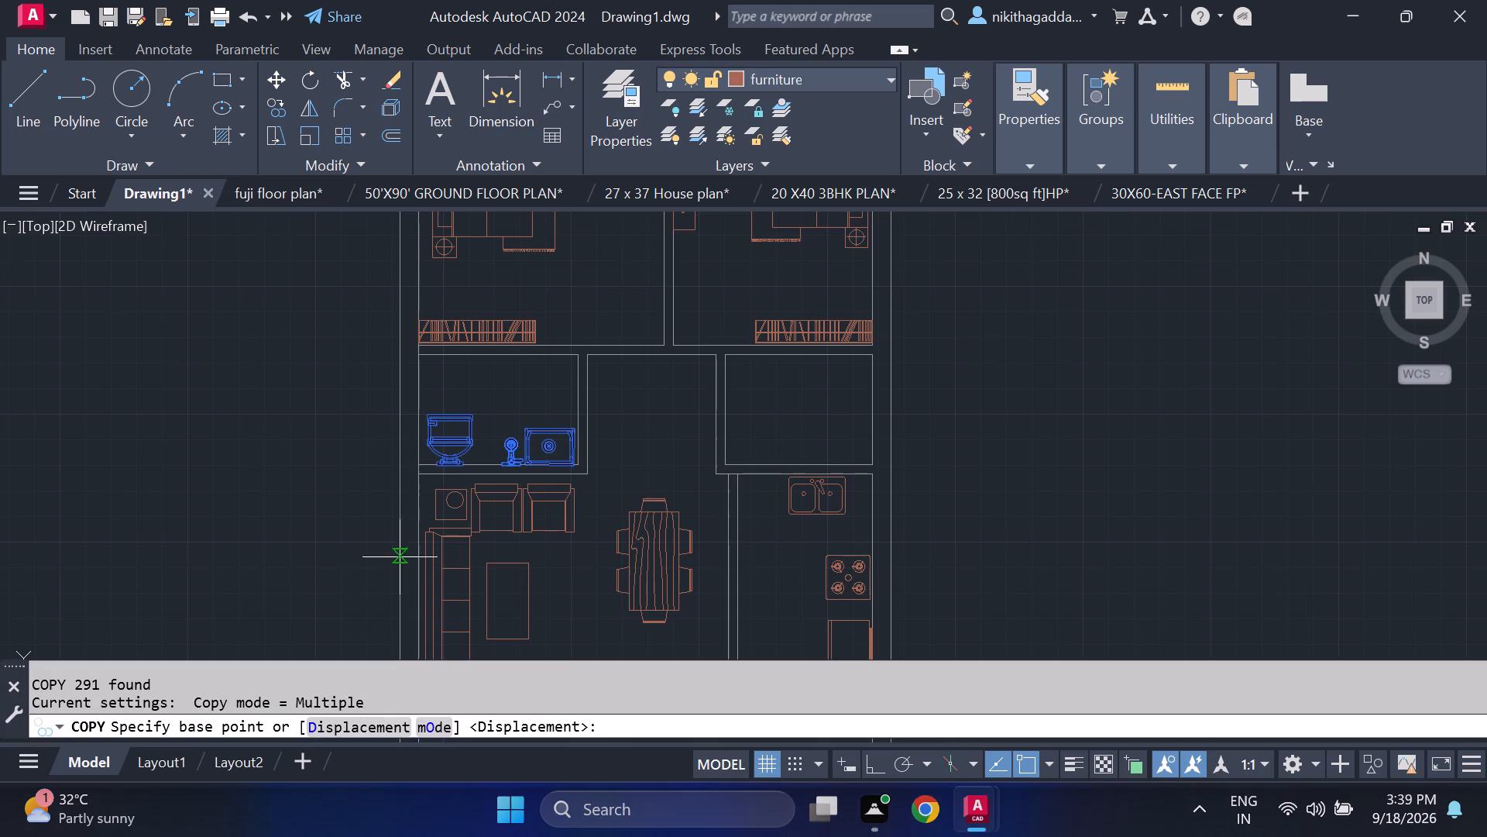
scroll(438, 476, up, 2)
click(430, 450)
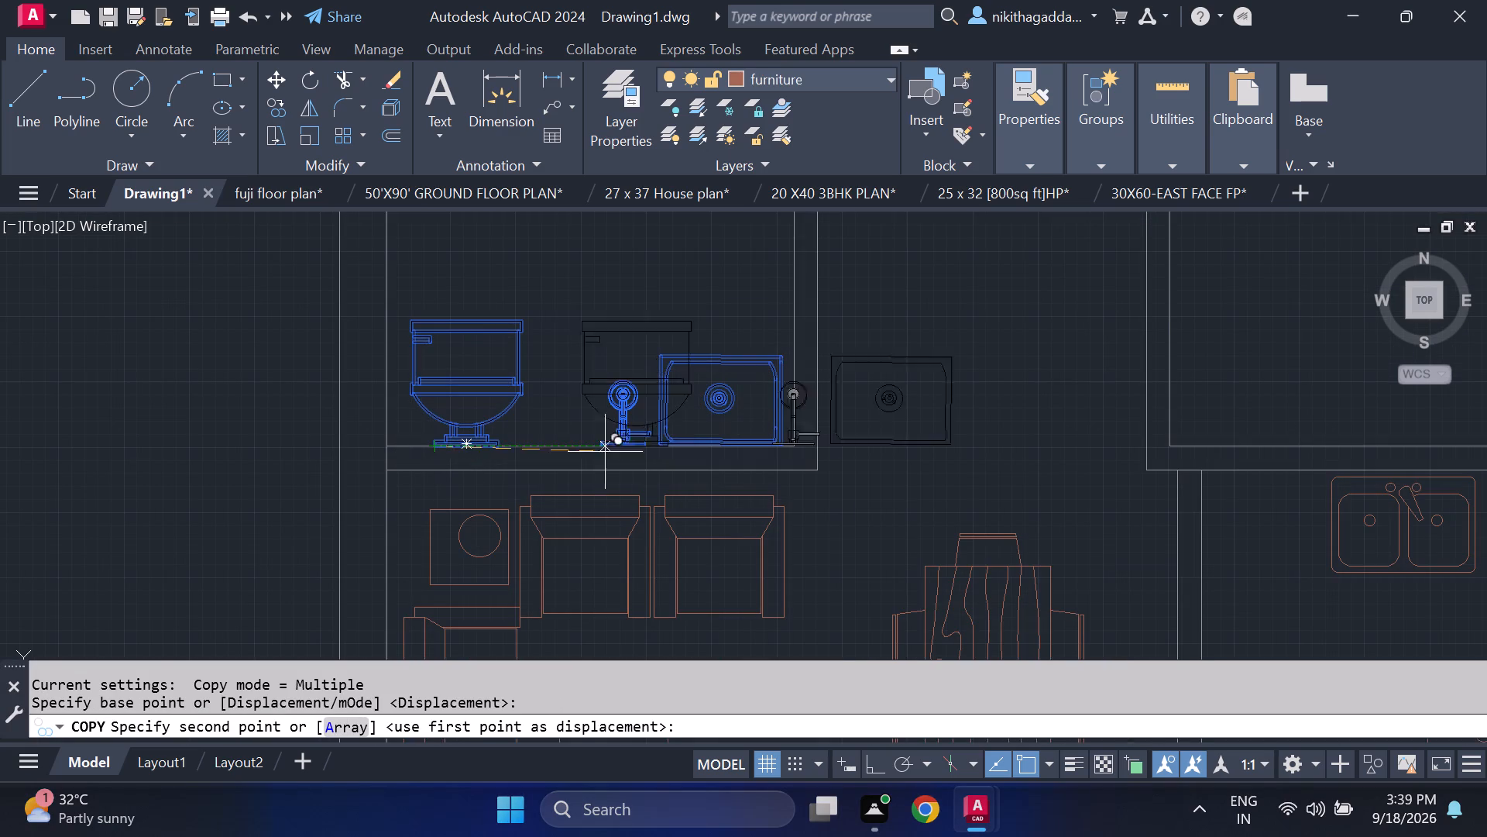
middle_drag(1122, 440, 617, 505)
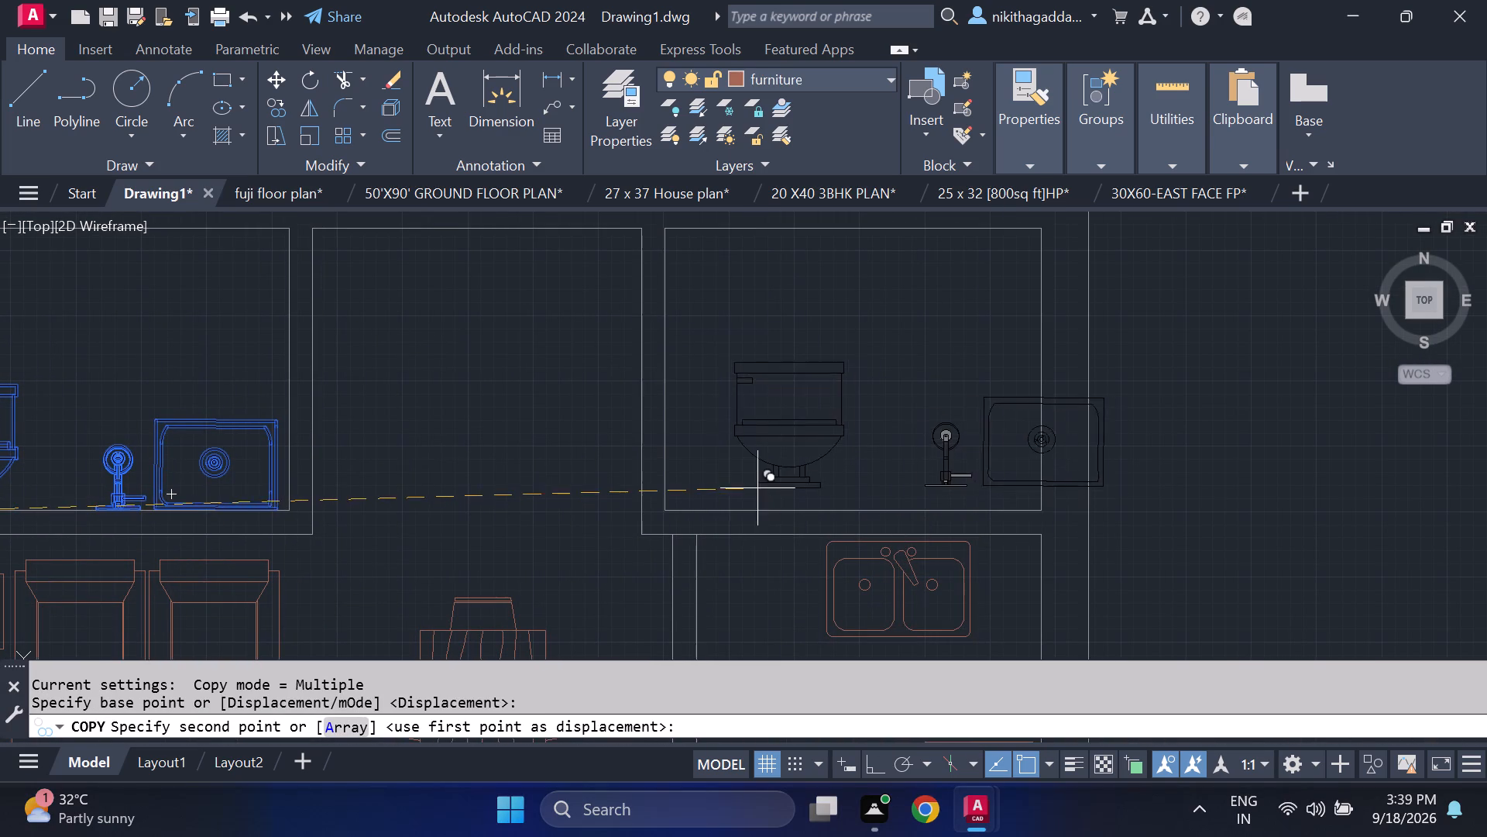
scroll(699, 506, up, 1)
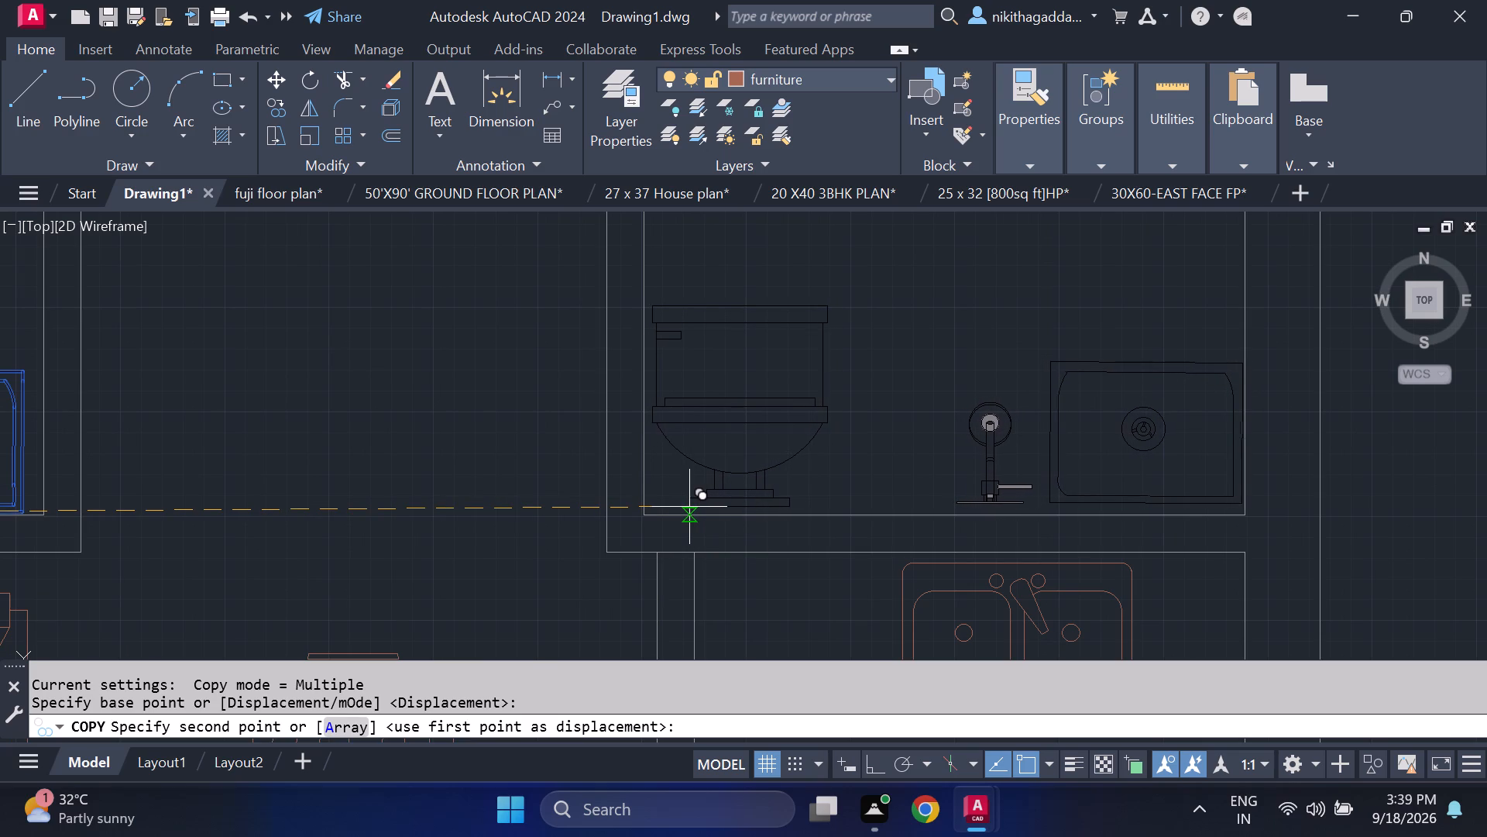
click(687, 507)
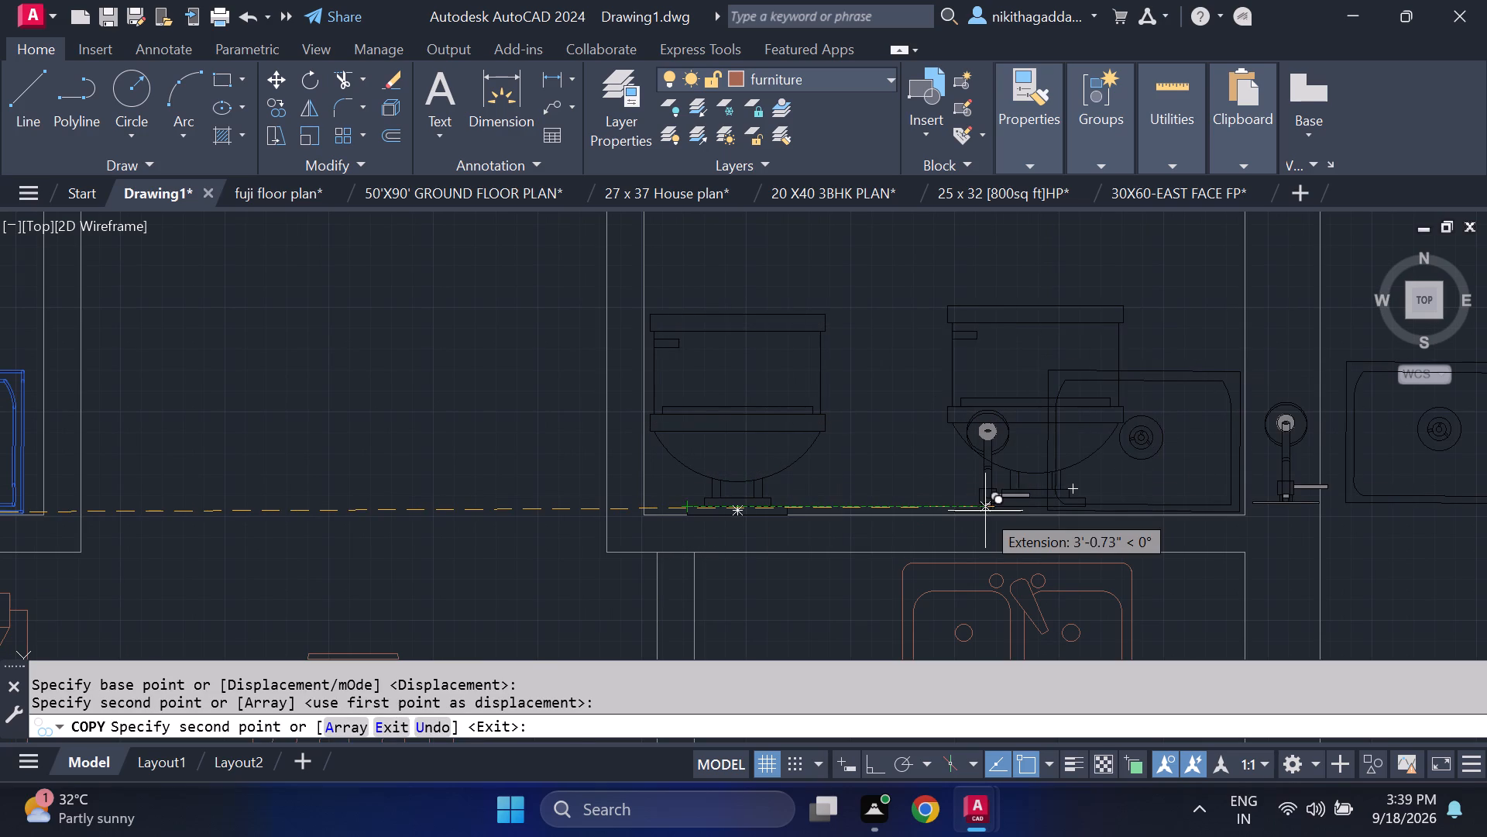
key(Escape)
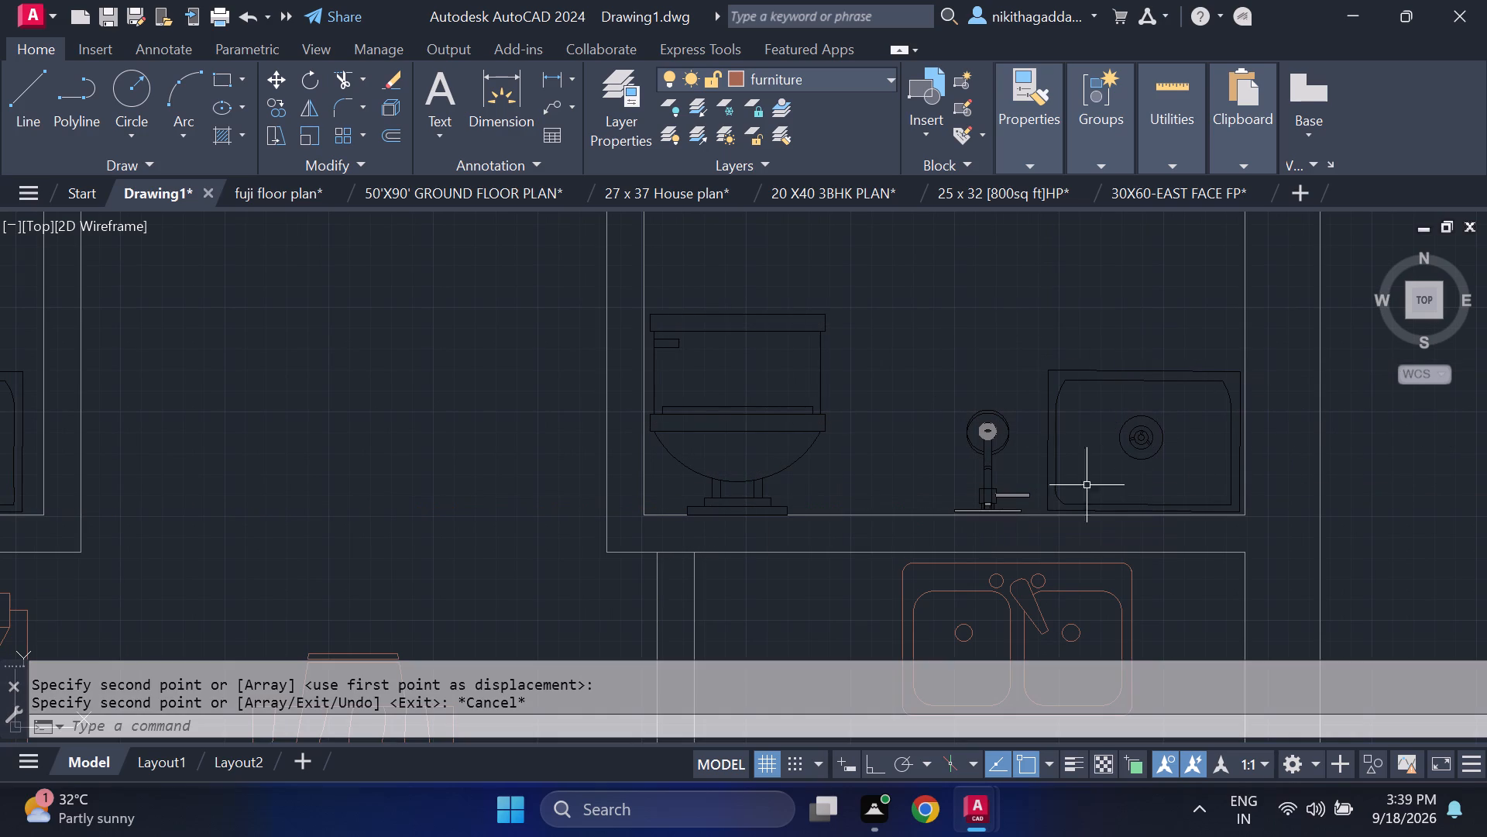
Examine the fit of the copied fixtures along the east bathroom's lower wall and review the rest of the plan.
scroll(1263, 436, up, 3)
scroll(1243, 451, down, 3)
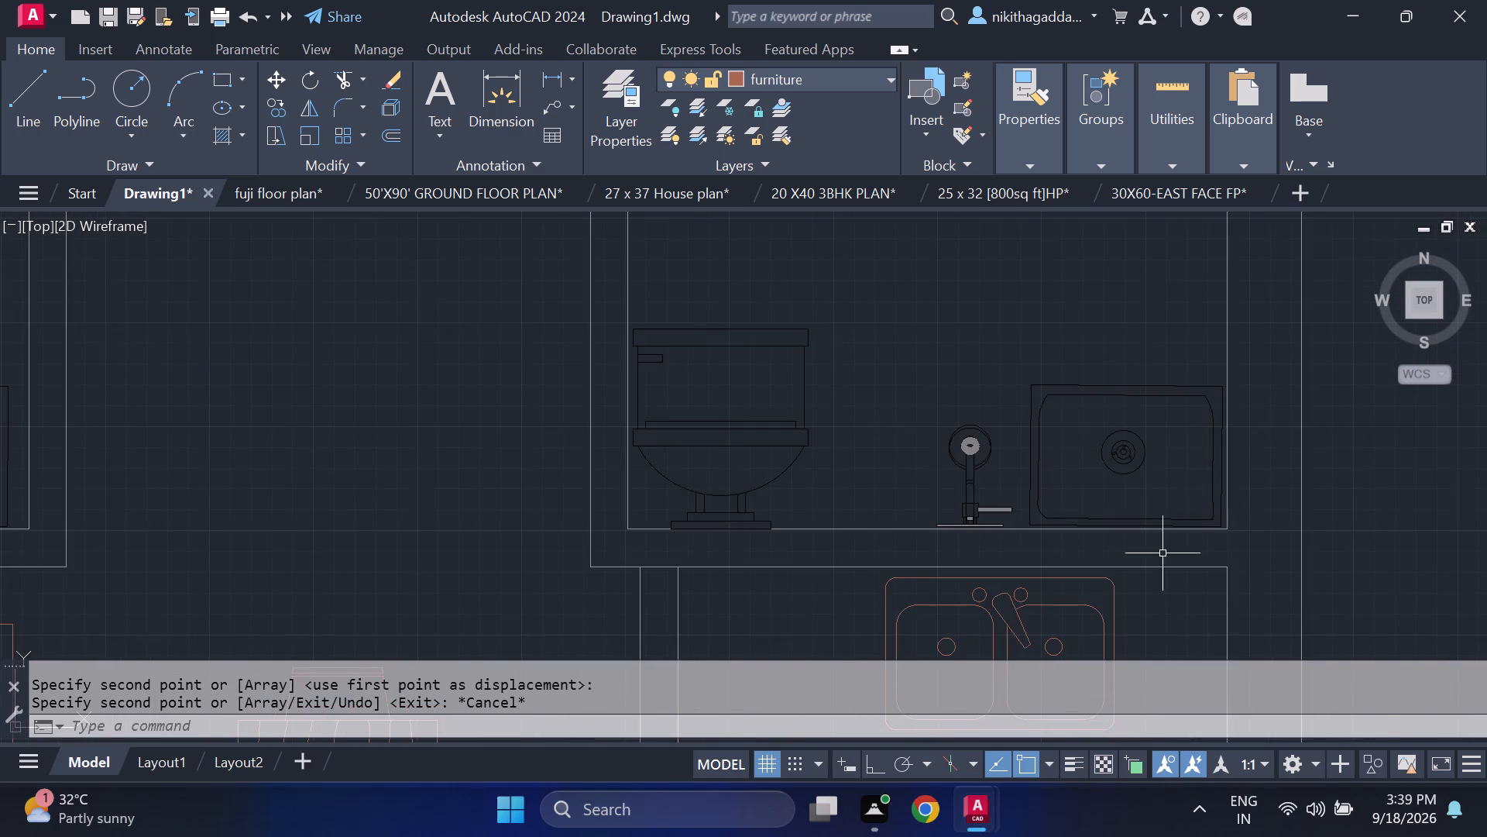
scroll(1159, 555, up, 3)
scroll(1147, 549, down, 3)
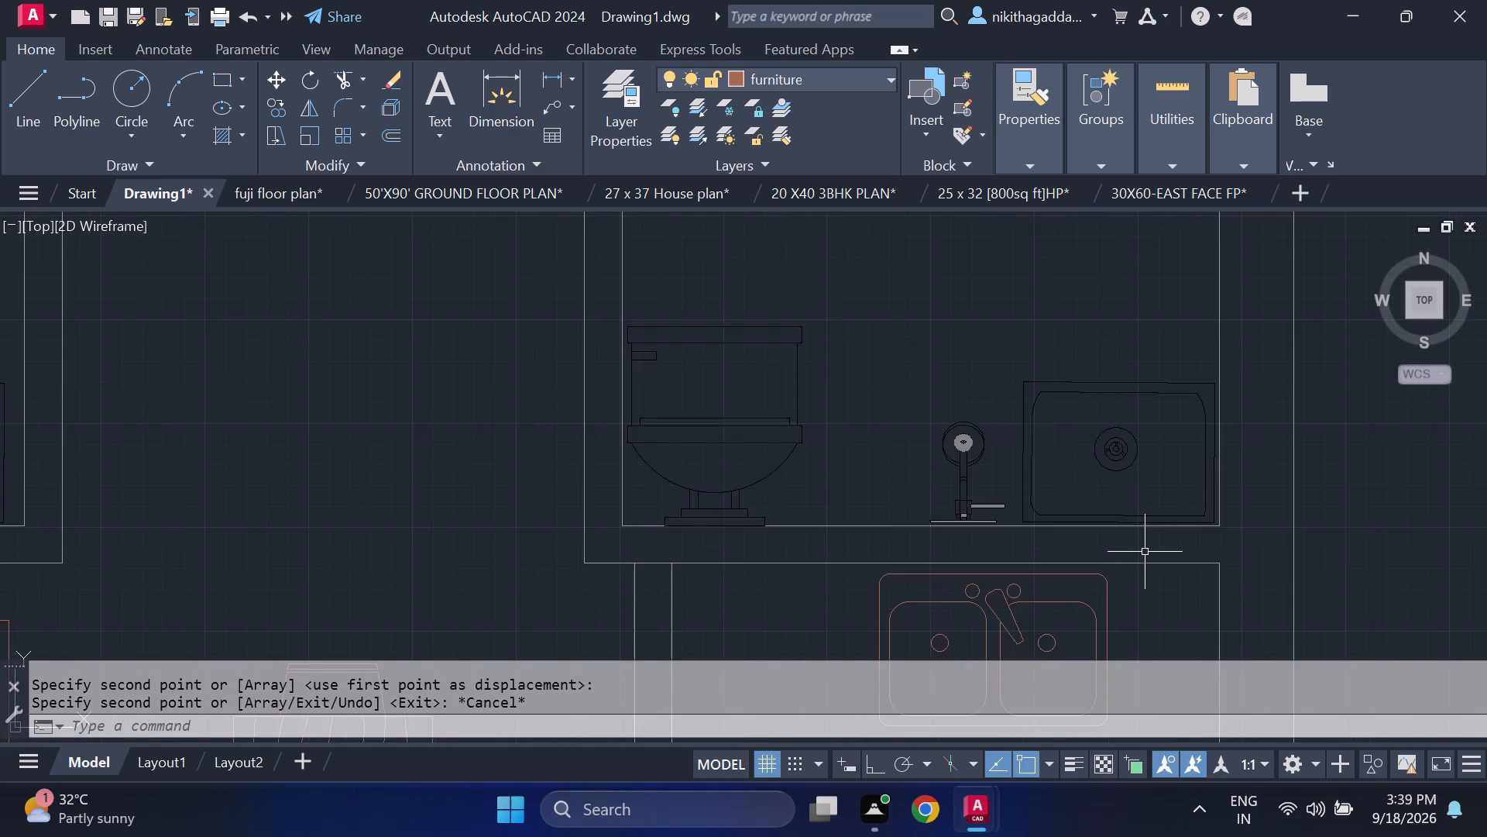
scroll(1145, 552, down, 2)
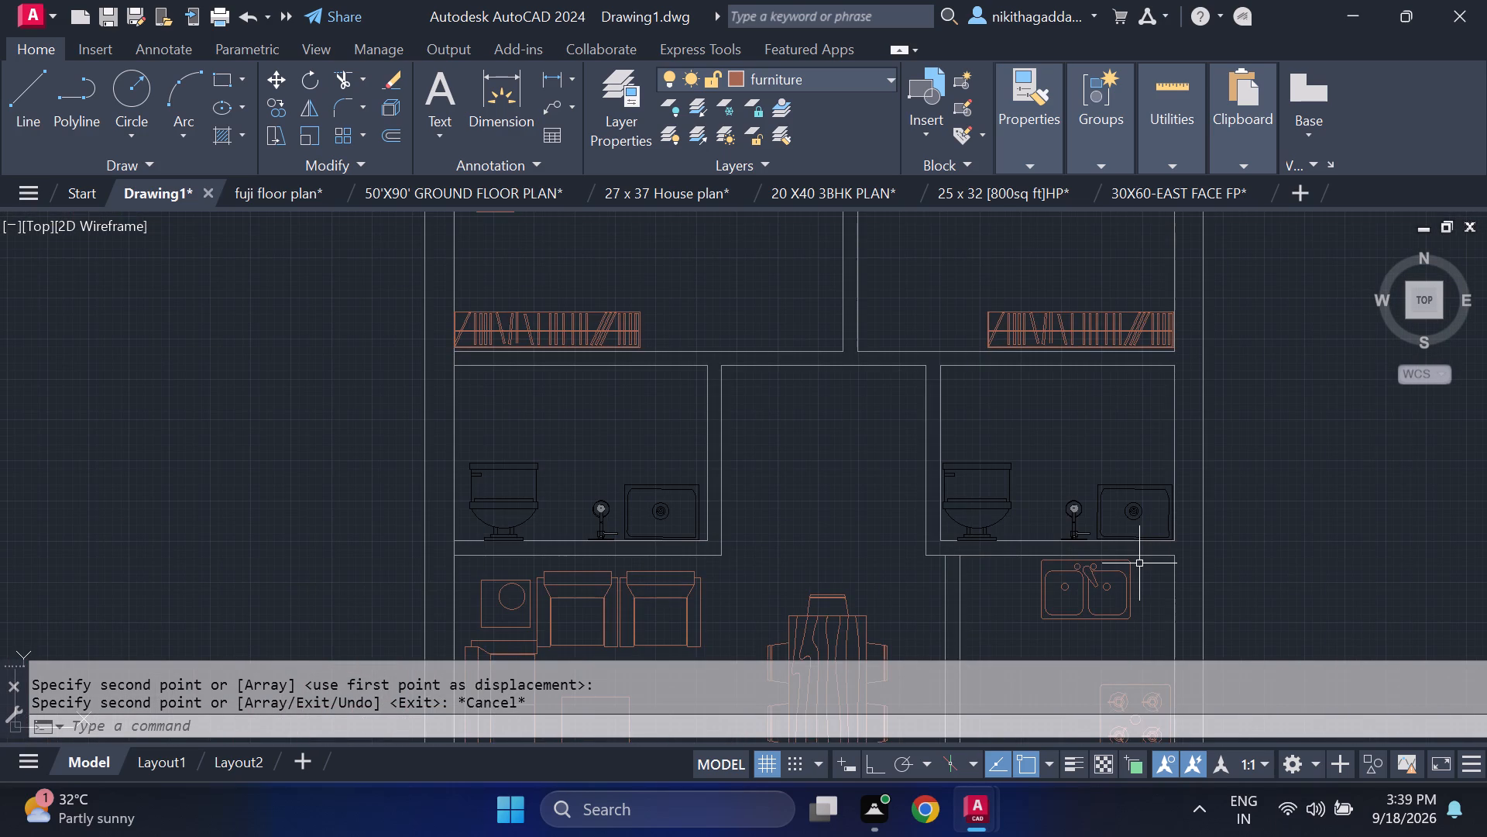
scroll(1141, 563, down, 2)
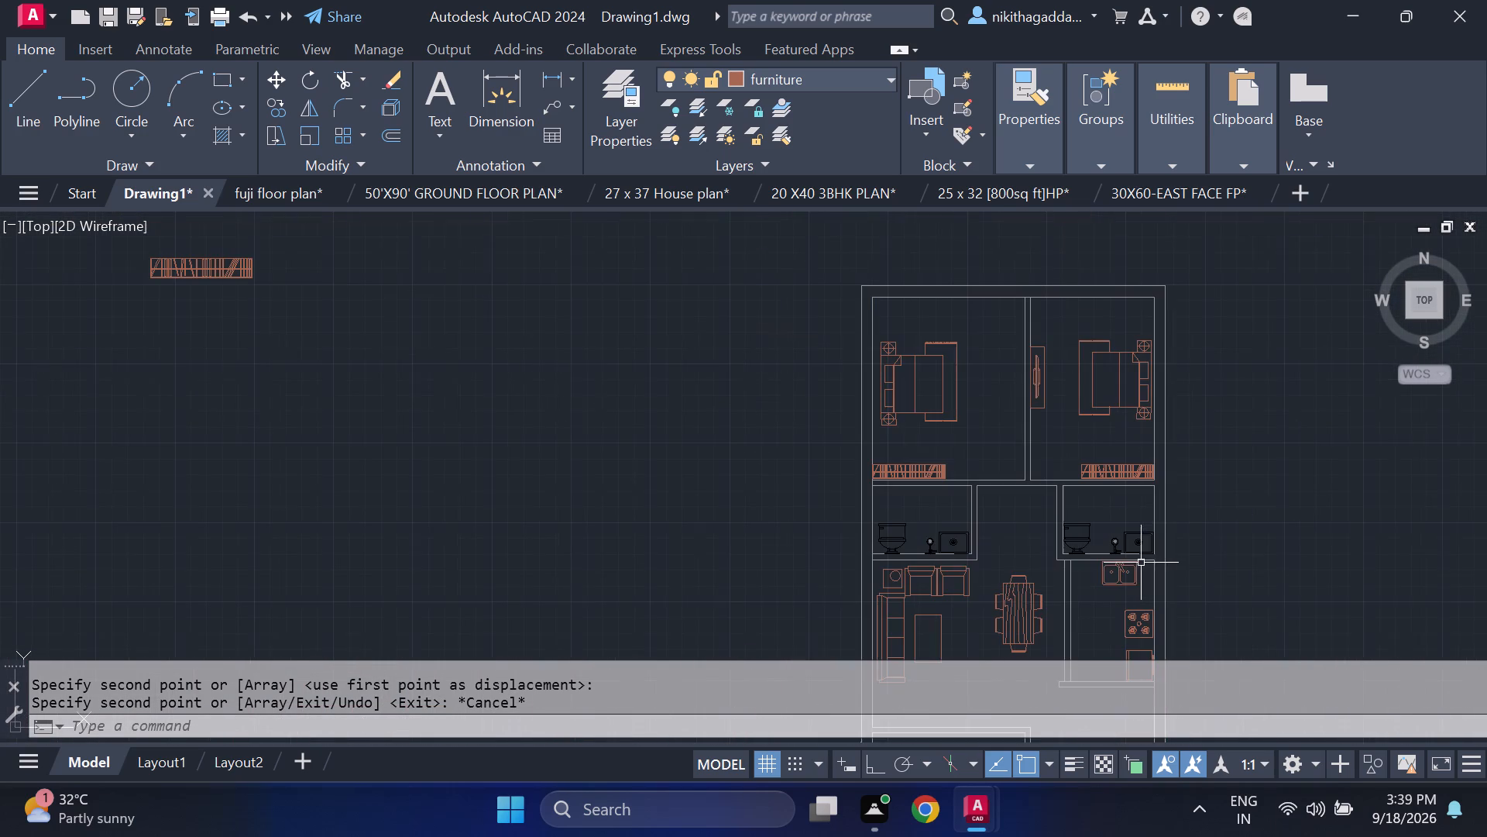
middle_drag(1034, 599, 907, 411)
middle_click(907, 411)
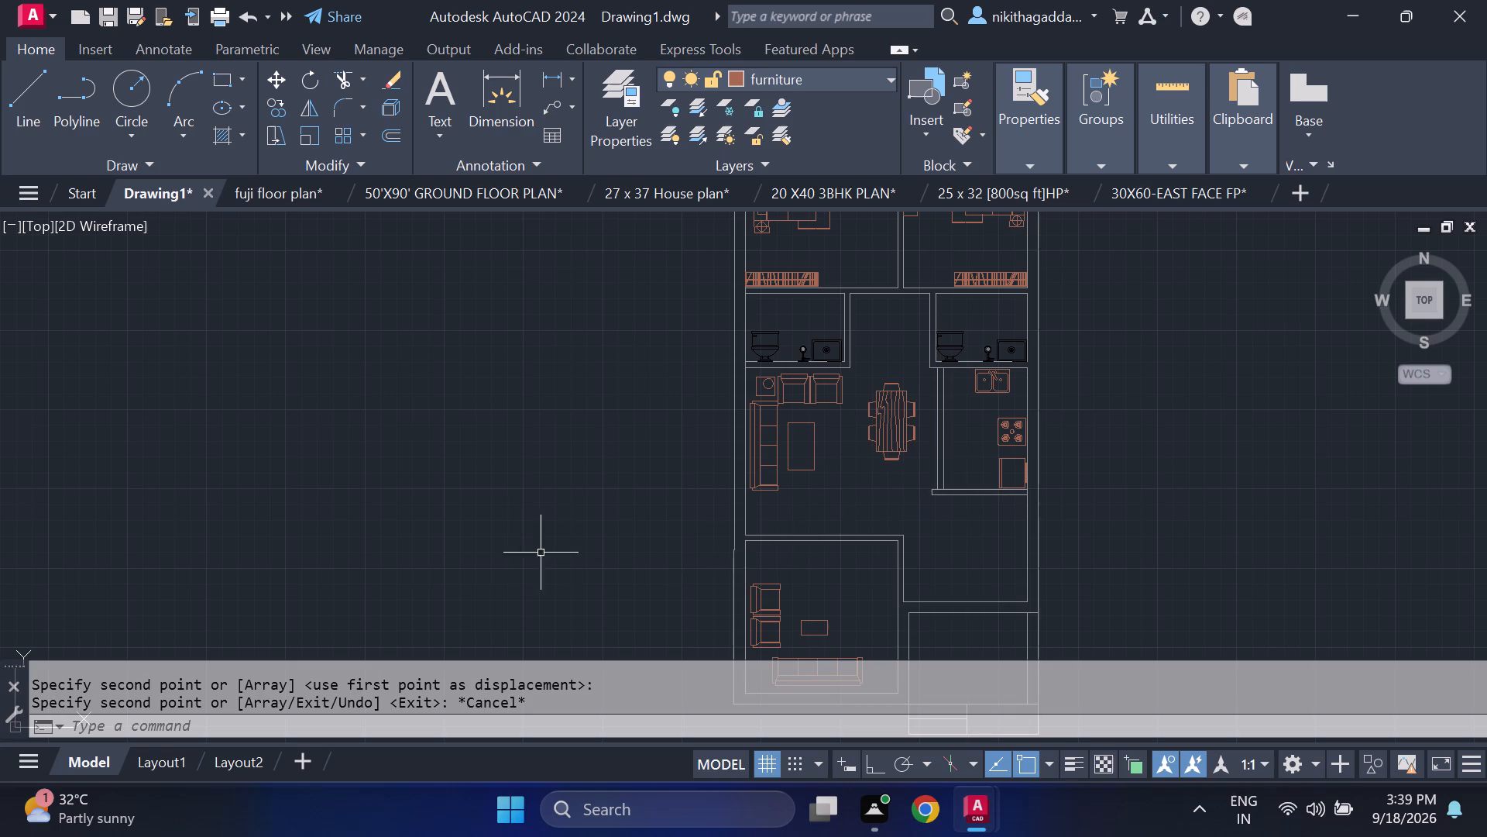
Erase the leftover loose fixture and striped wardrobe lying outside the plan to the northwest.
scroll(468, 482, down, 1)
middle_drag(305, 408, 410, 452)
scroll(314, 370, down, 3)
scroll(316, 314, up, 2)
scroll(486, 319, up, 2)
drag(510, 336, 496, 350)
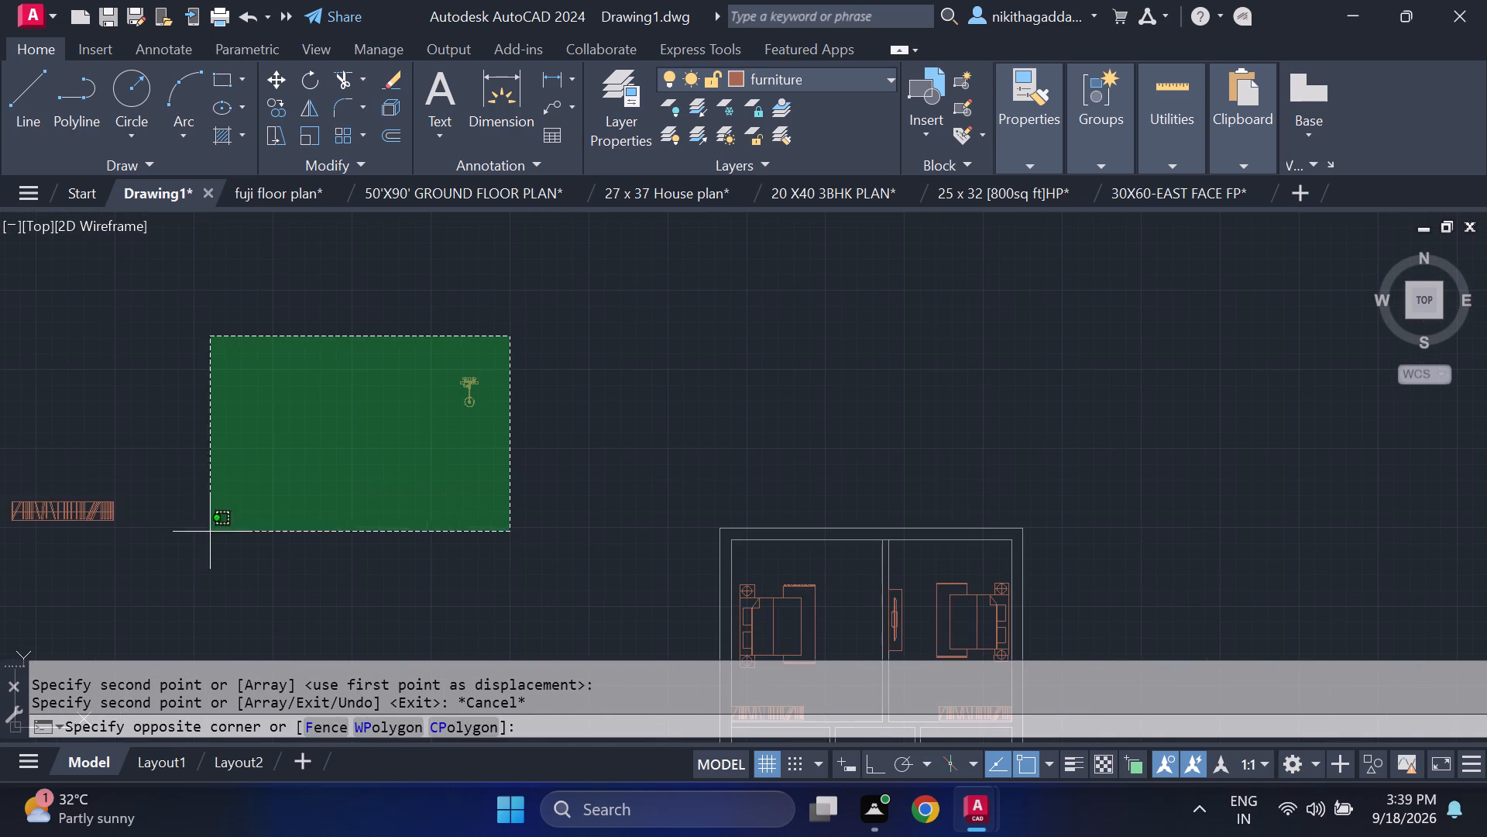
click(0, 580)
key(Delete)
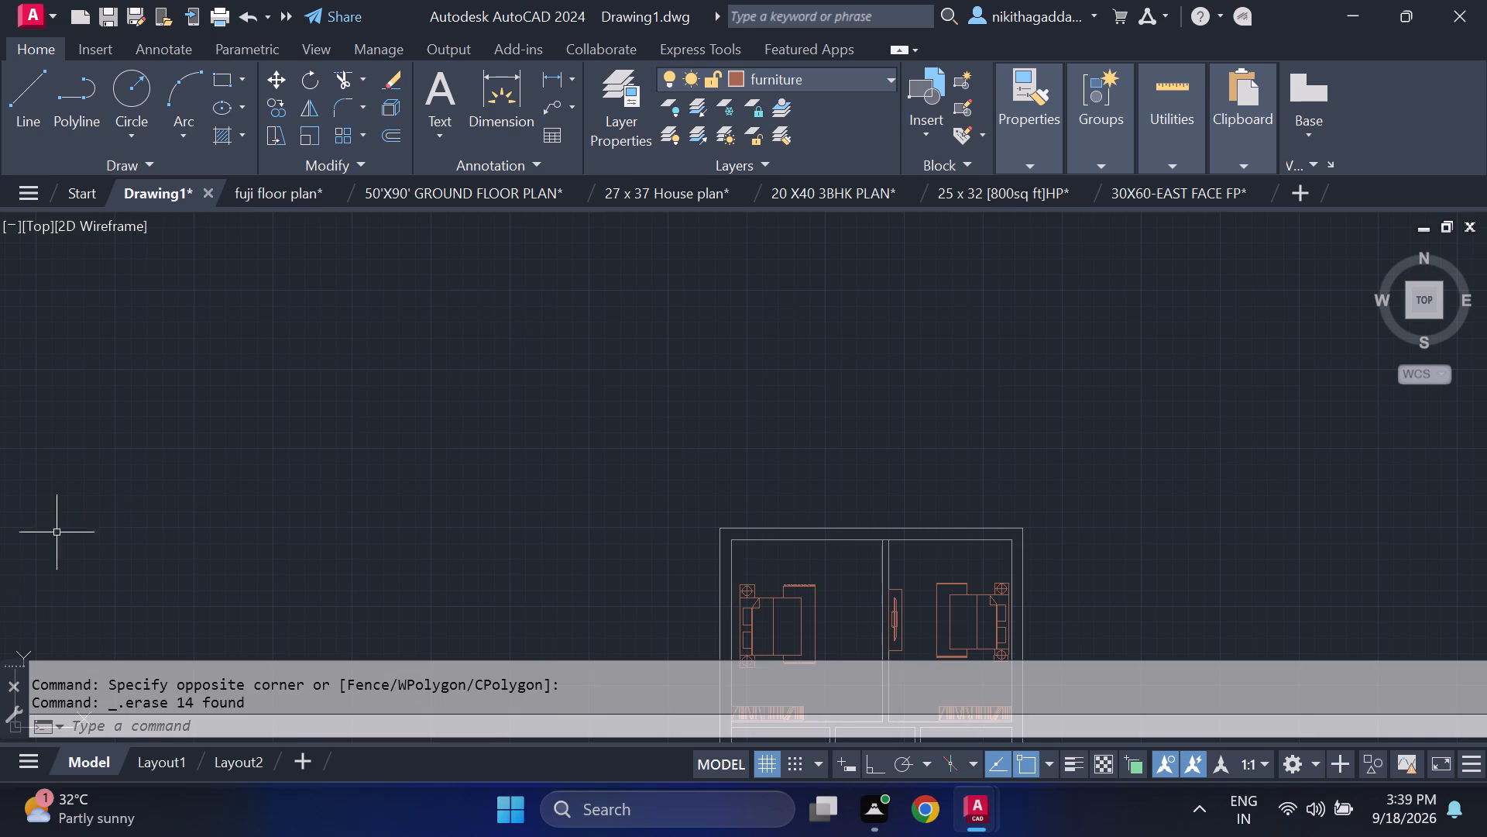
Copy the TV unit on the bedroom partition wall by its lower-west corner to the east side of the southwest sitting room.
scroll(94, 489, down, 4)
scroll(213, 646, up, 3)
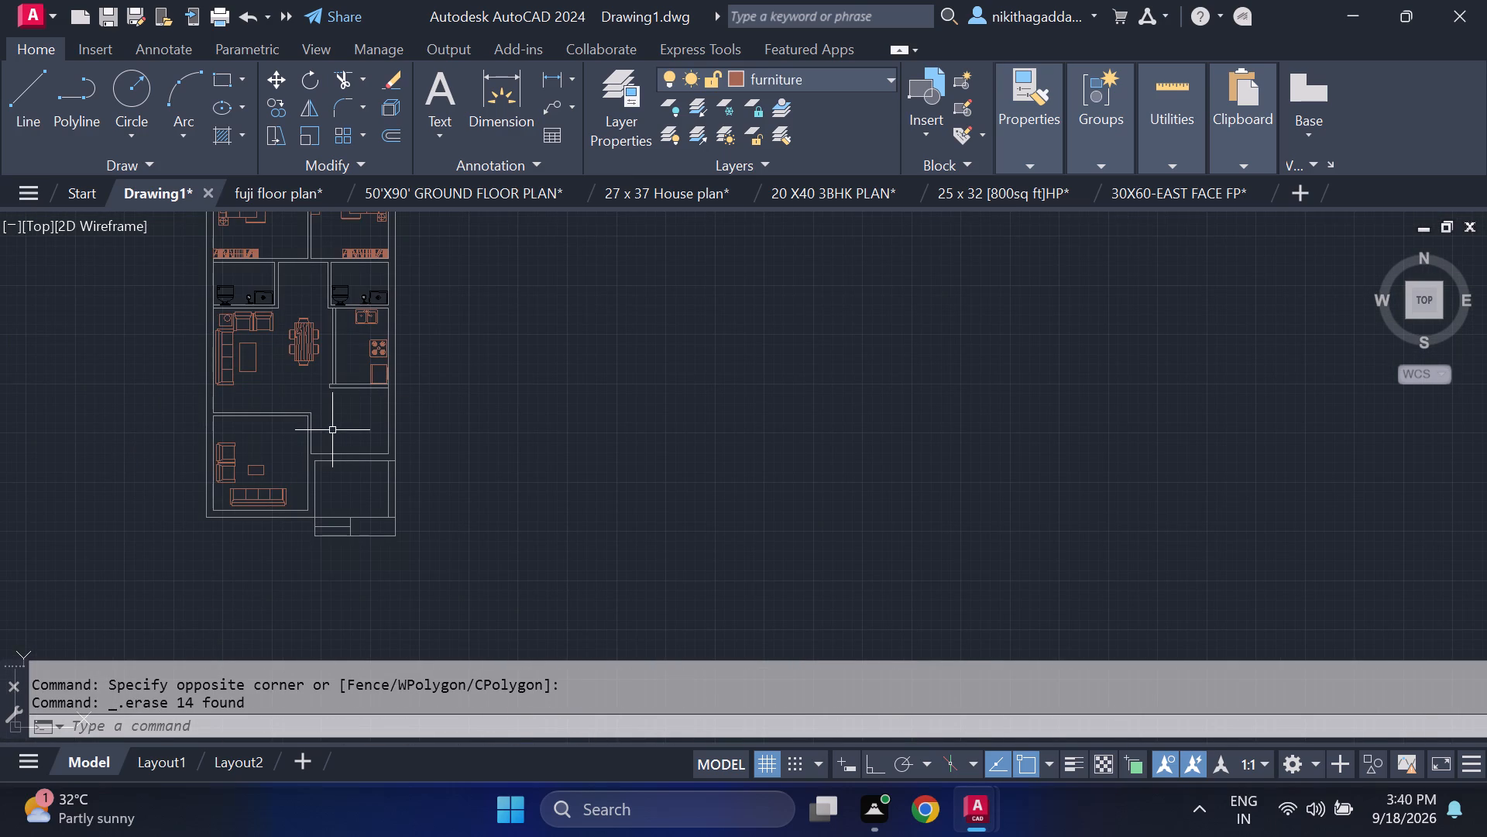
middle_drag(335, 439, 743, 496)
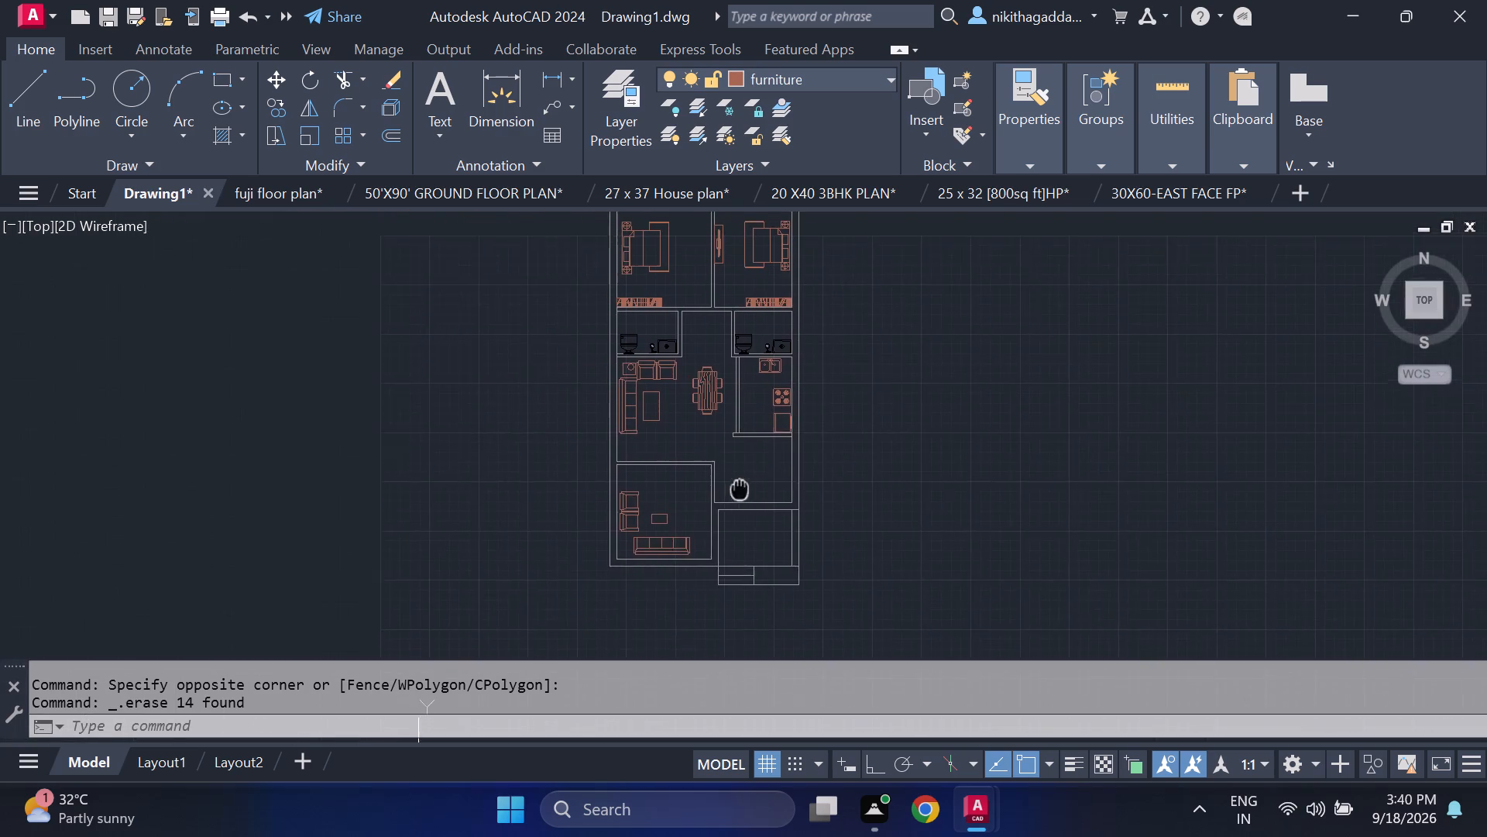
middle_drag(743, 496, 744, 545)
middle_drag(678, 381, 664, 454)
scroll(663, 435, up, 1)
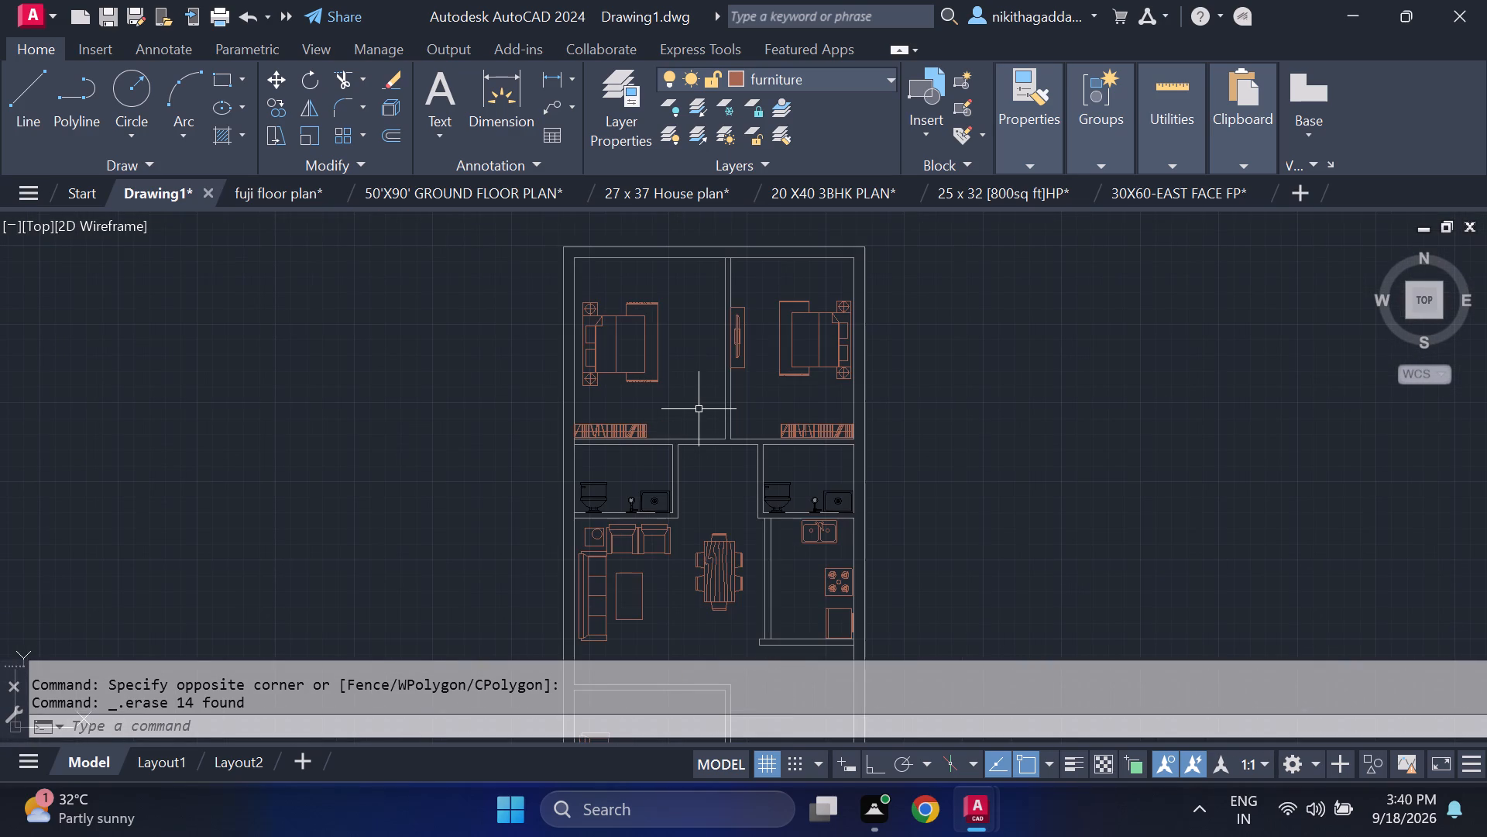
scroll(720, 292, up, 3)
click(808, 298)
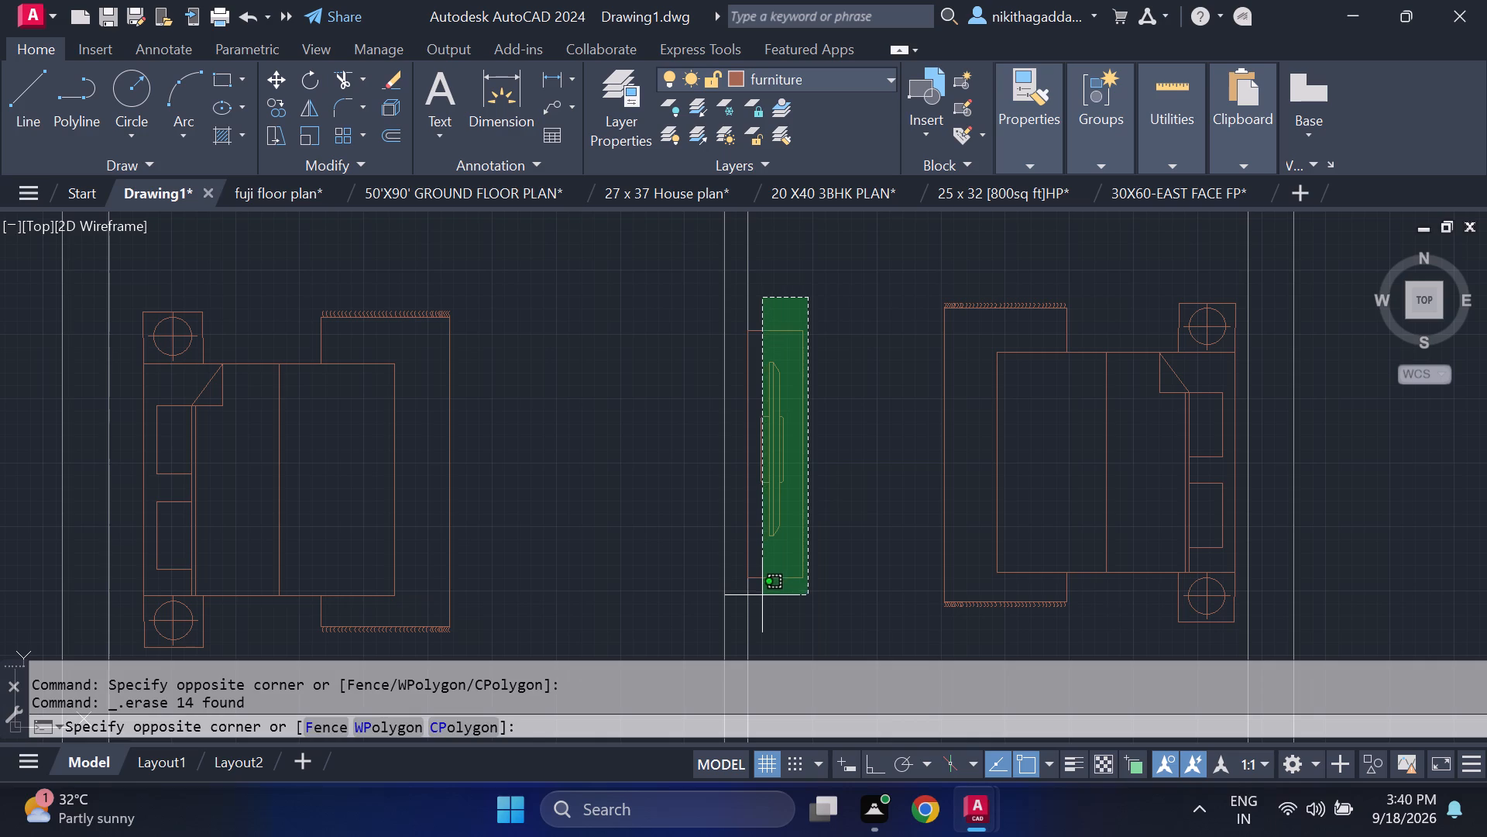
click(762, 595)
scroll(764, 474, up, 1)
click(734, 491)
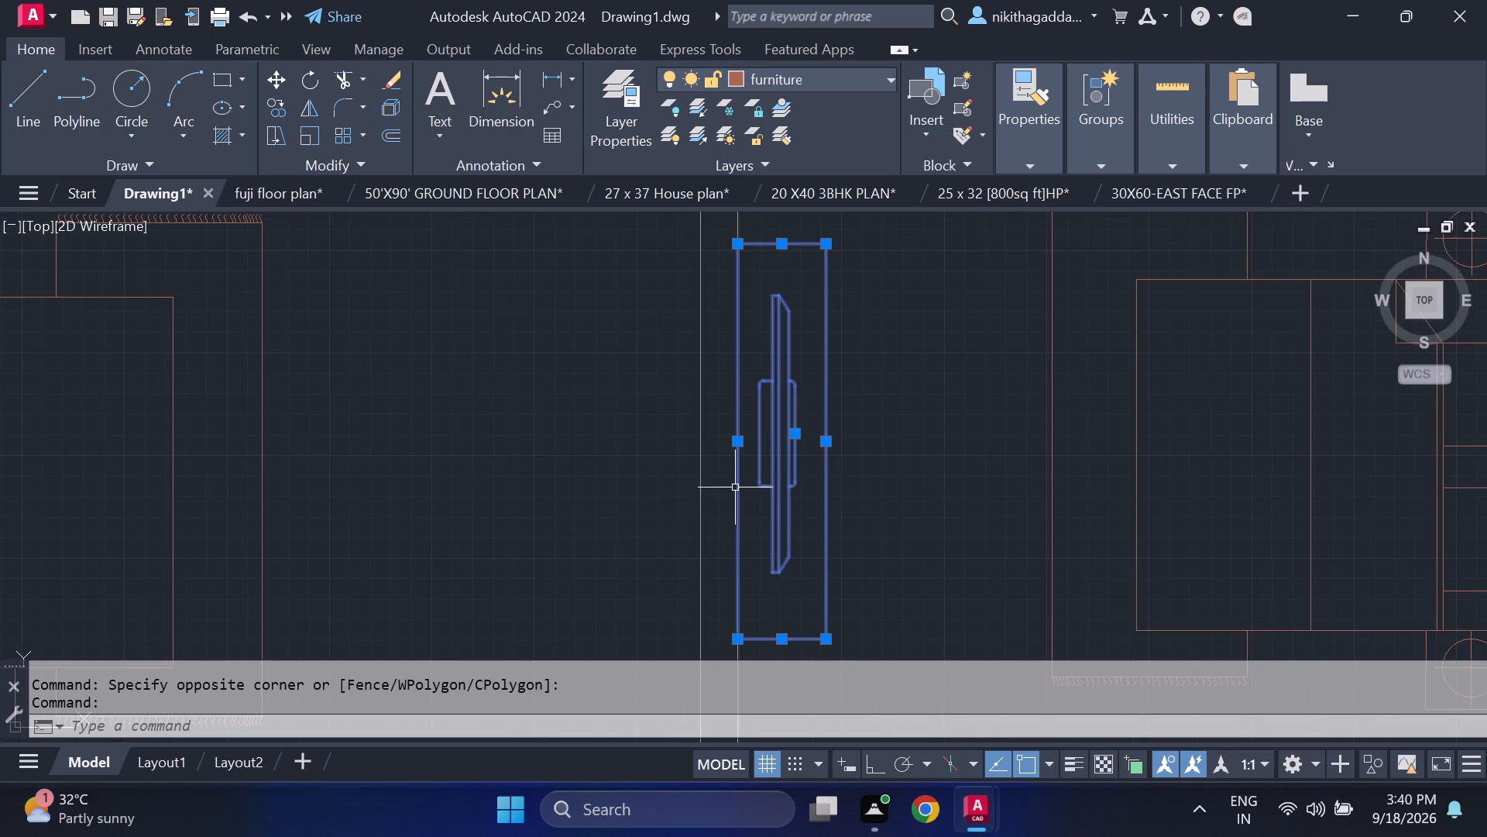
scroll(817, 399, down, 4)
middle_drag(819, 449, 729, 240)
scroll(745, 251, up, 1)
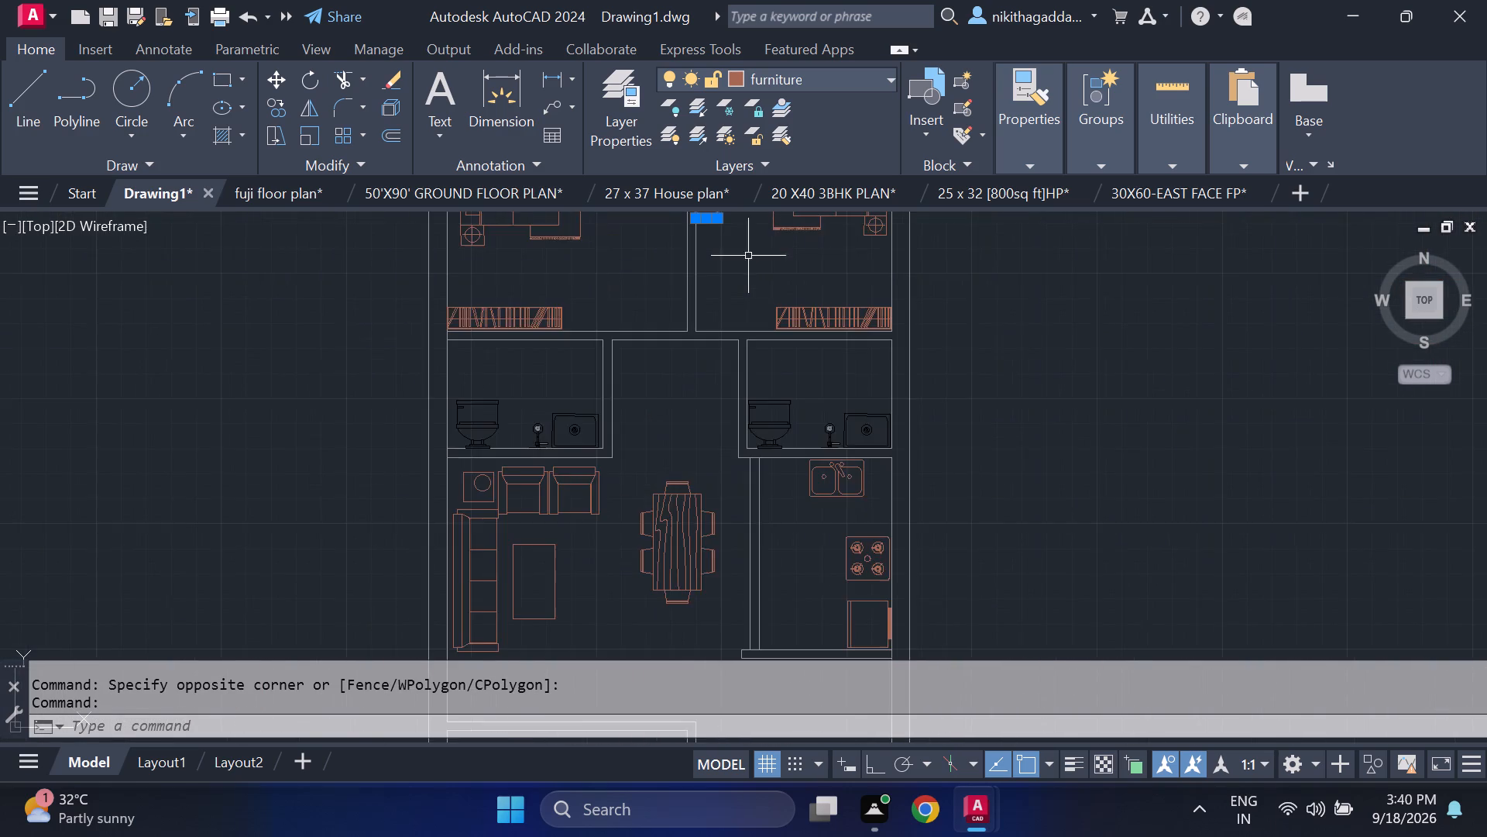
middle_drag(754, 263, 867, 509)
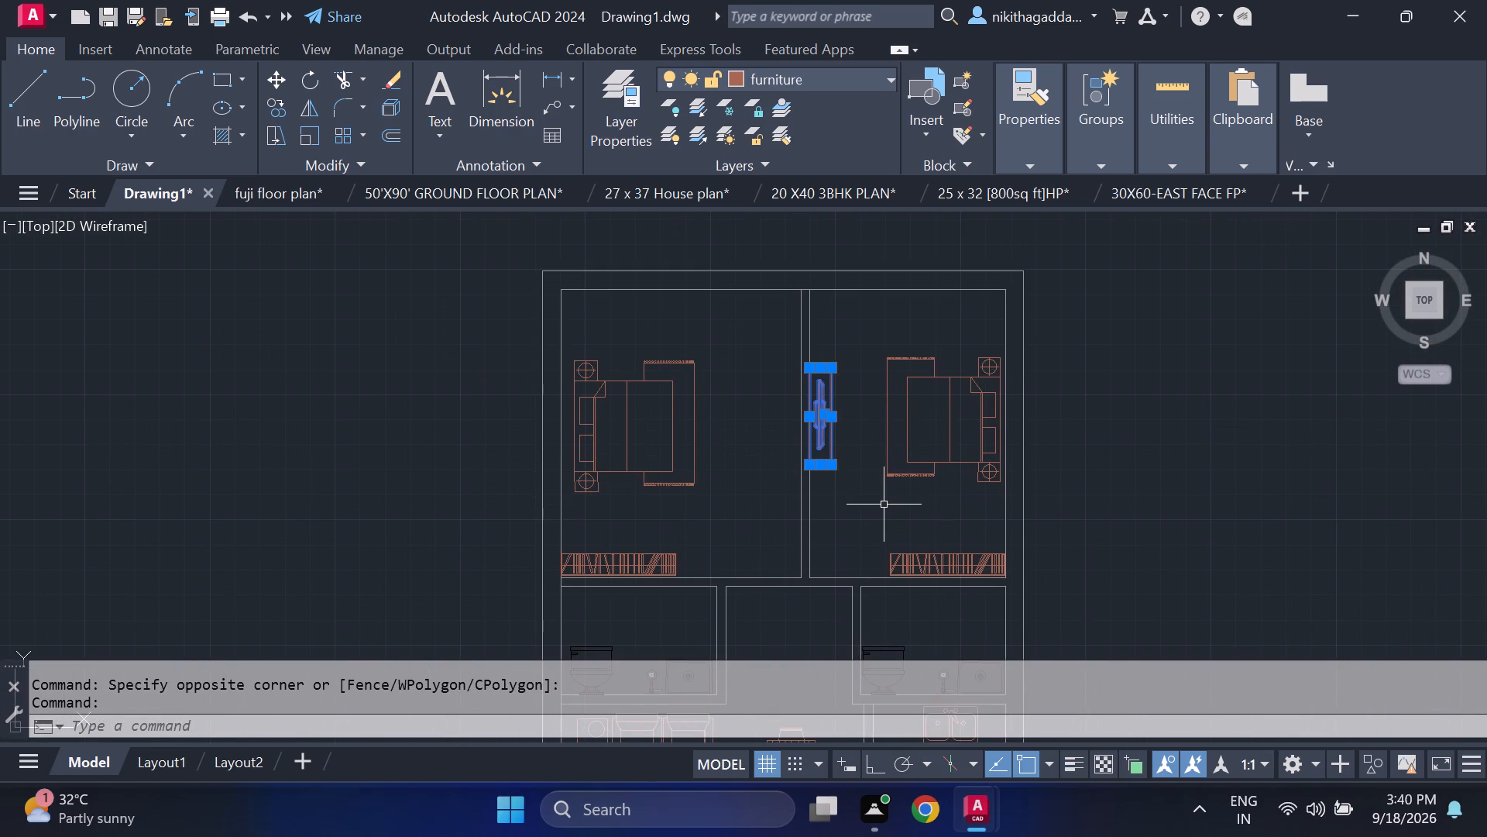
text(co)
key(Return)
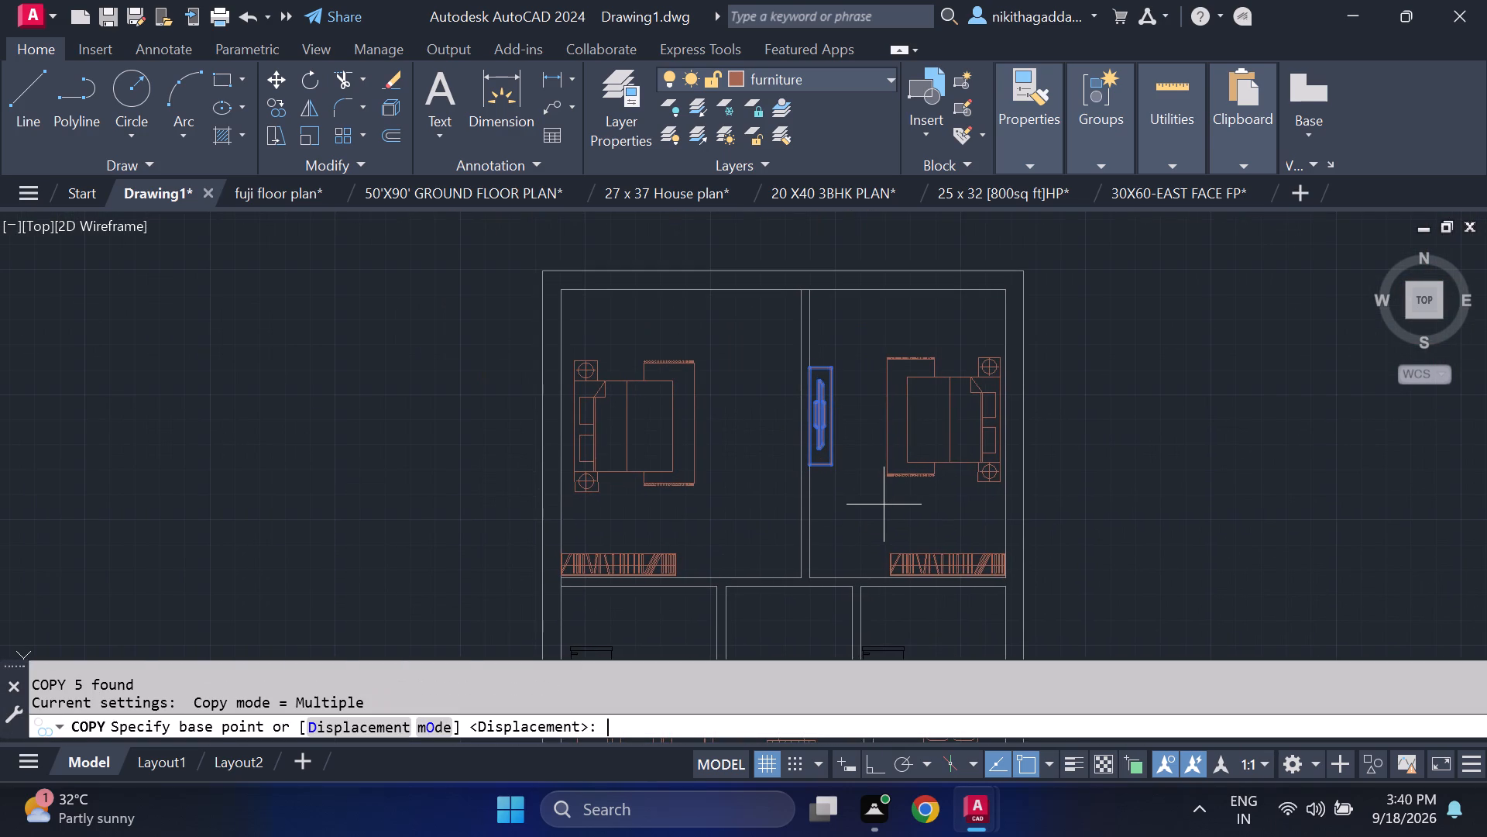
click(810, 469)
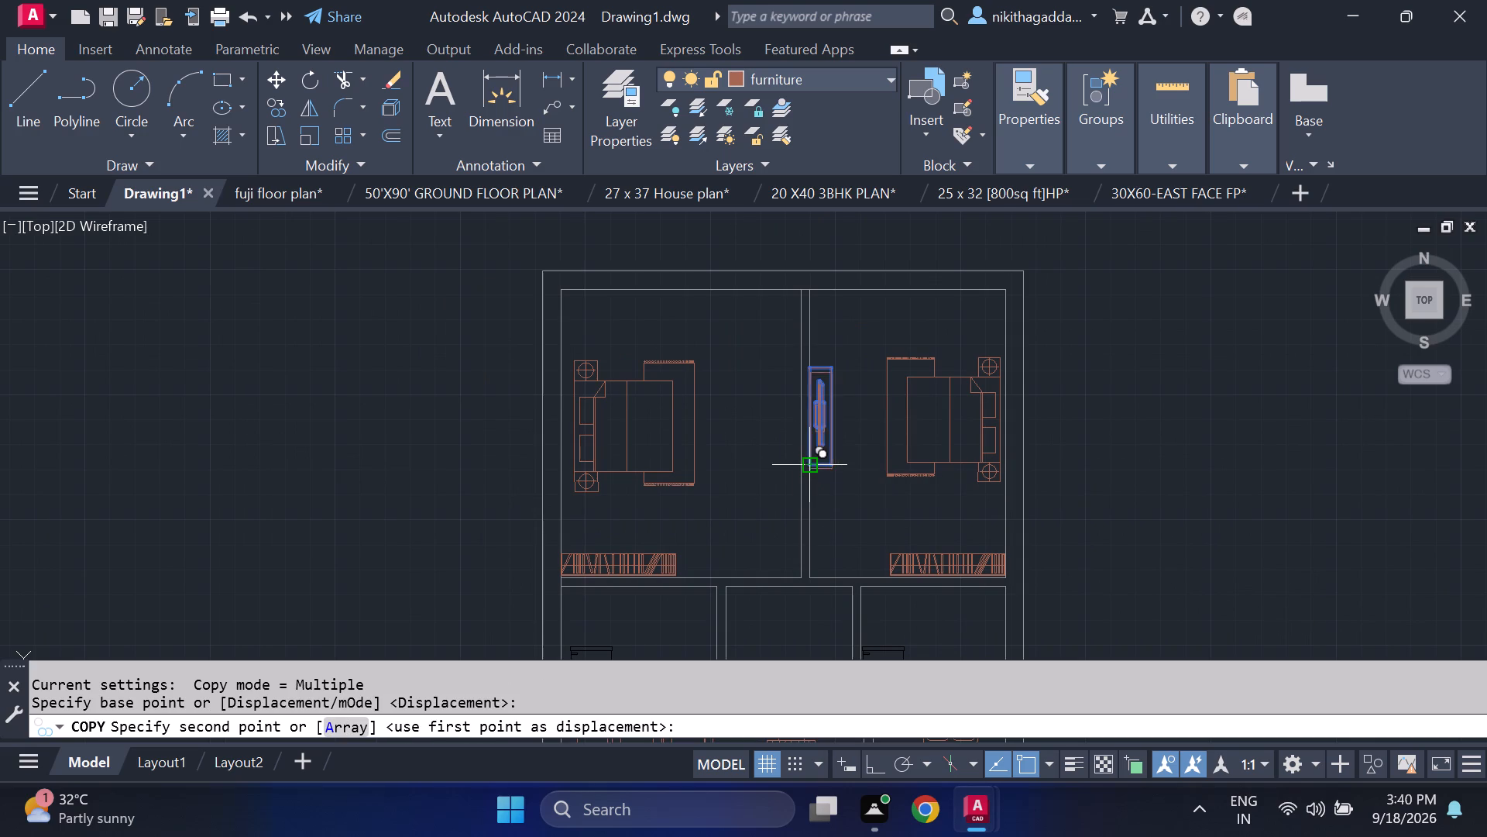
scroll(788, 529, down, 3)
middle_drag(776, 578, 743, 308)
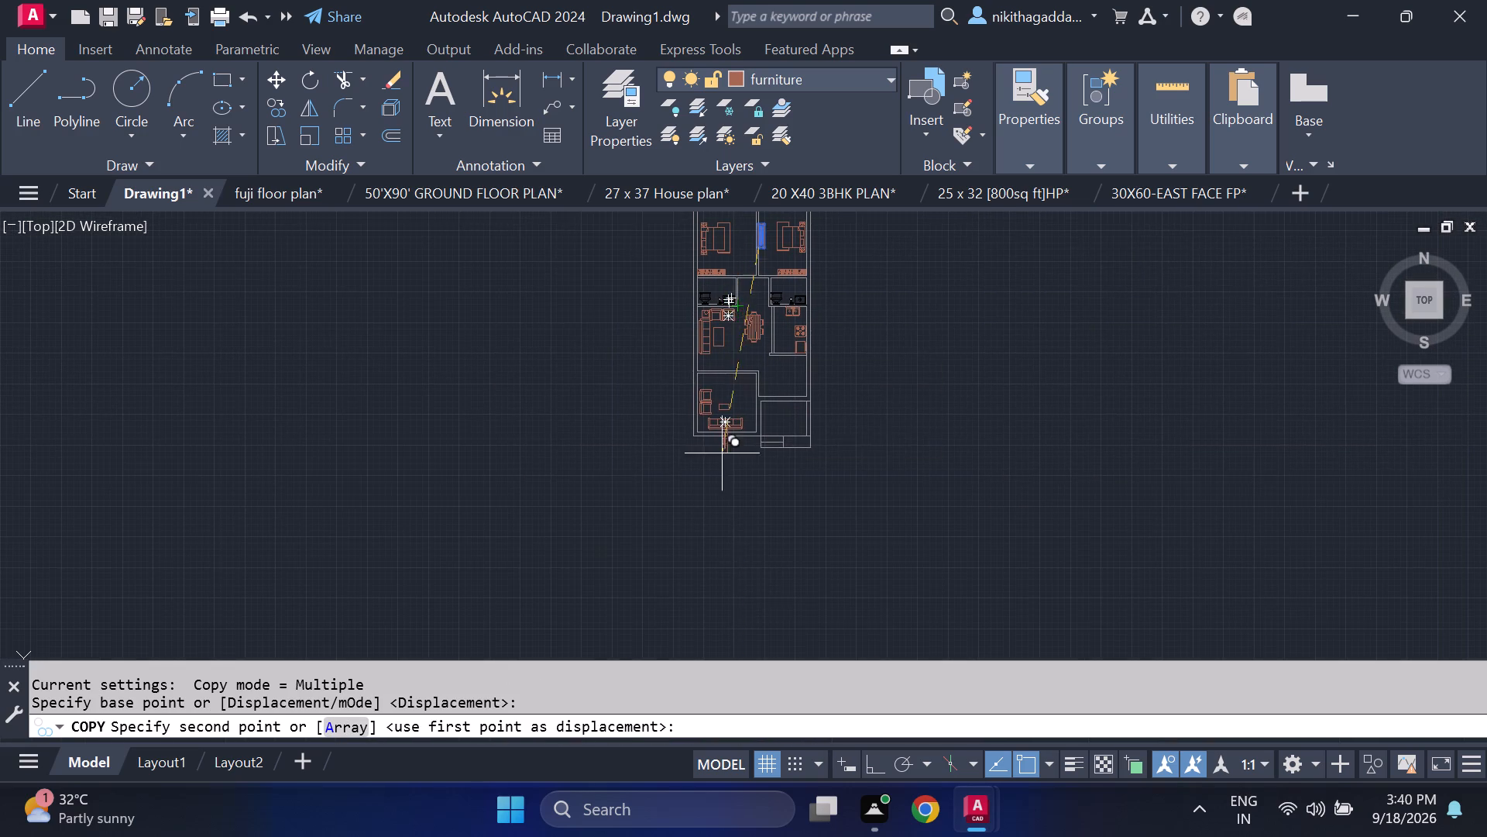
scroll(733, 402, up, 3)
scroll(788, 436, up, 2)
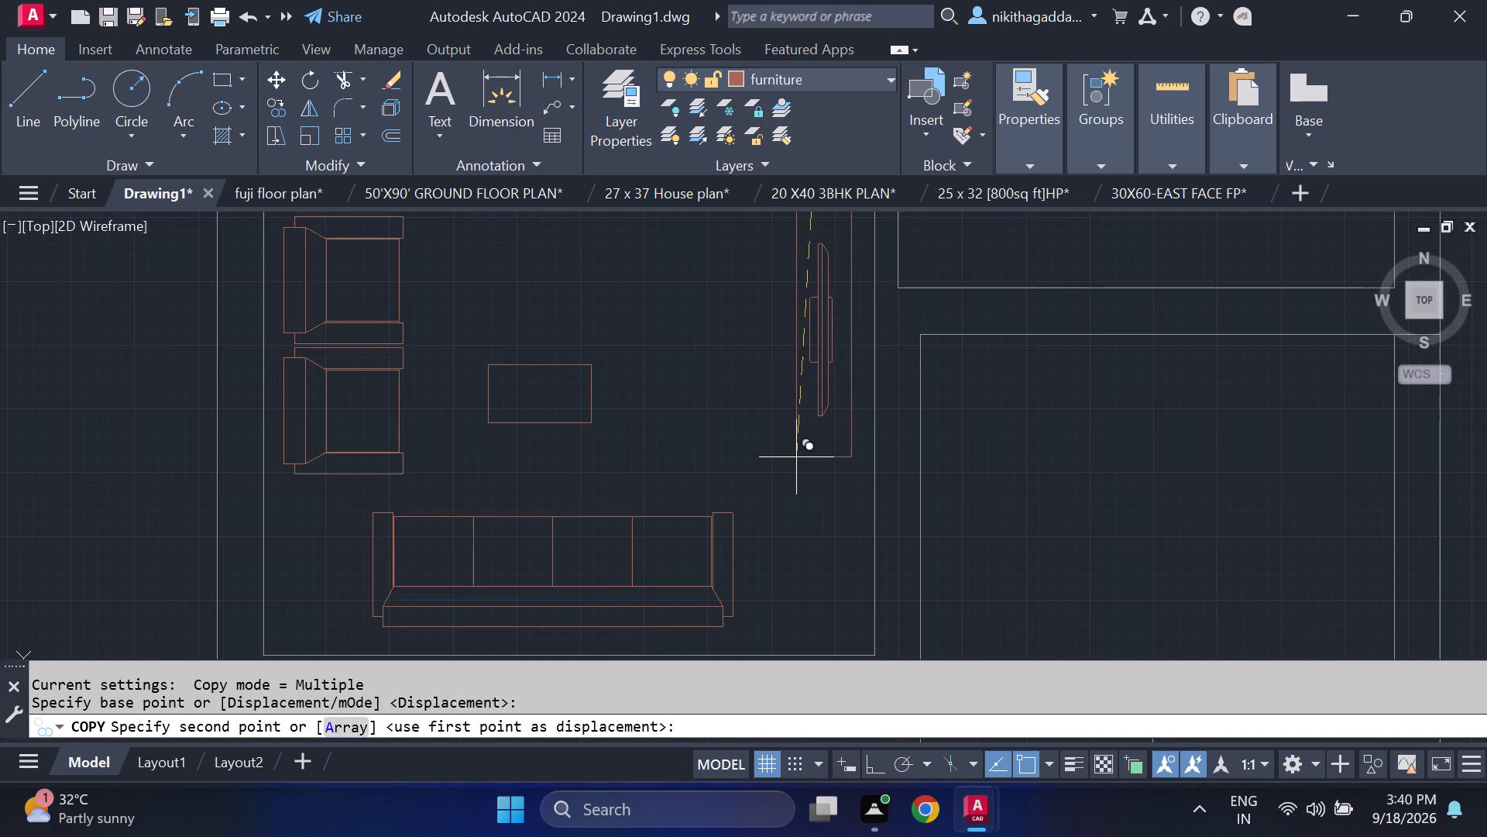
click(812, 468)
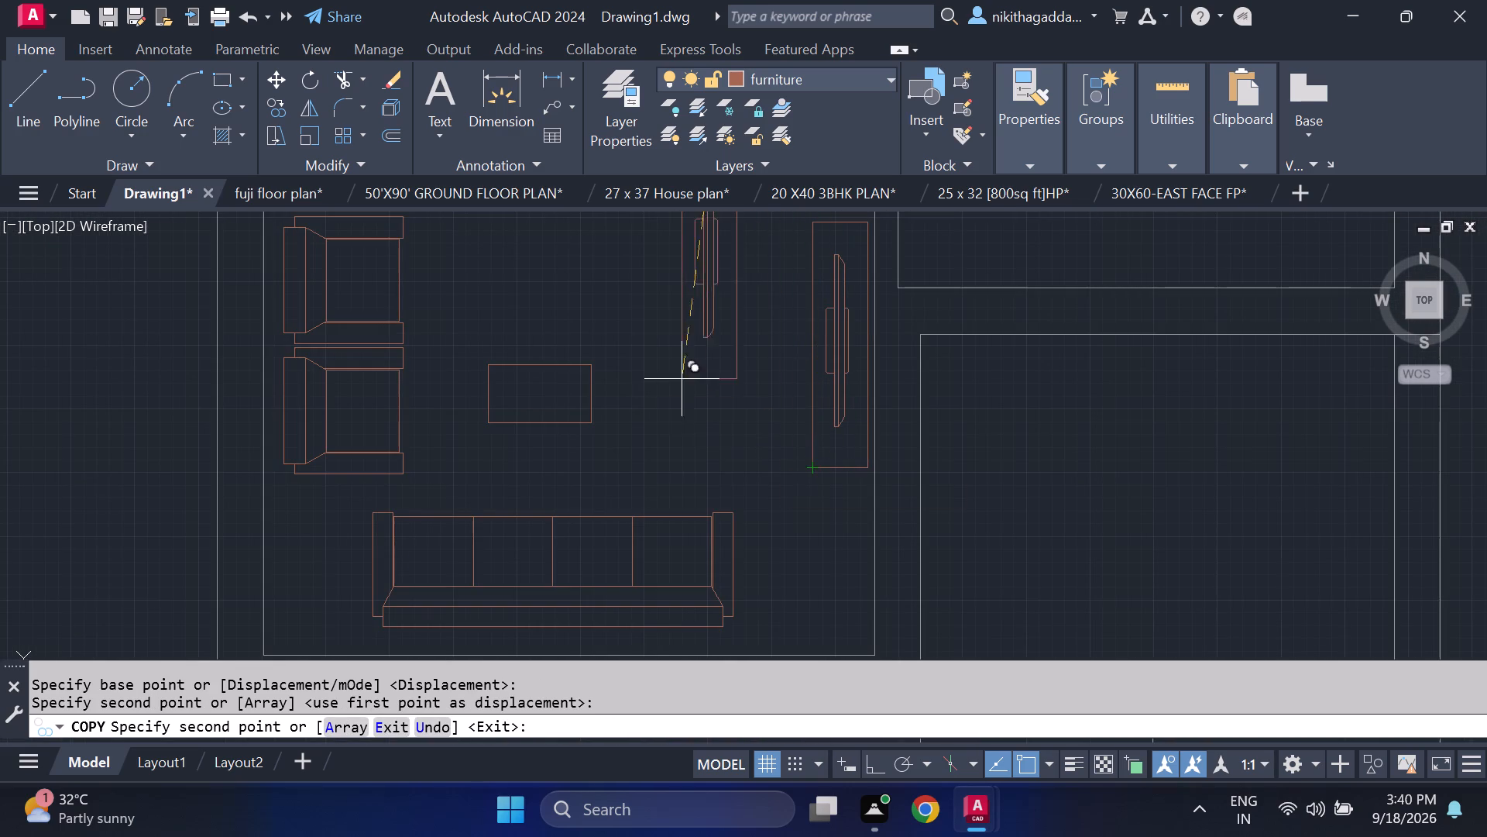
Place a second copy of the TV unit in the middle of the sitting room, just above the small centre table.
scroll(696, 369, down, 1)
middle_drag(697, 364, 774, 532)
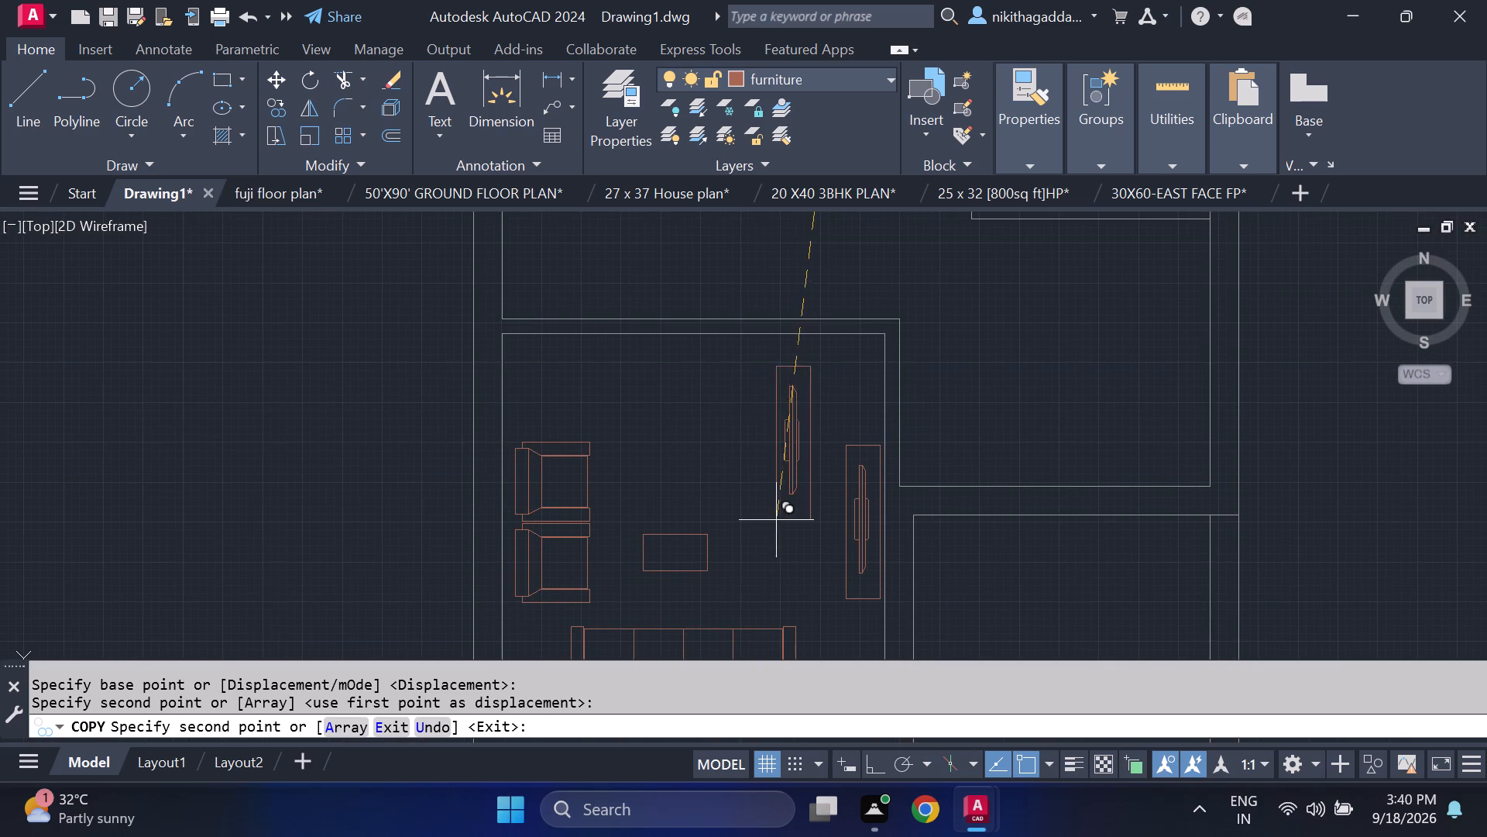
click(706, 504)
key(Escape)
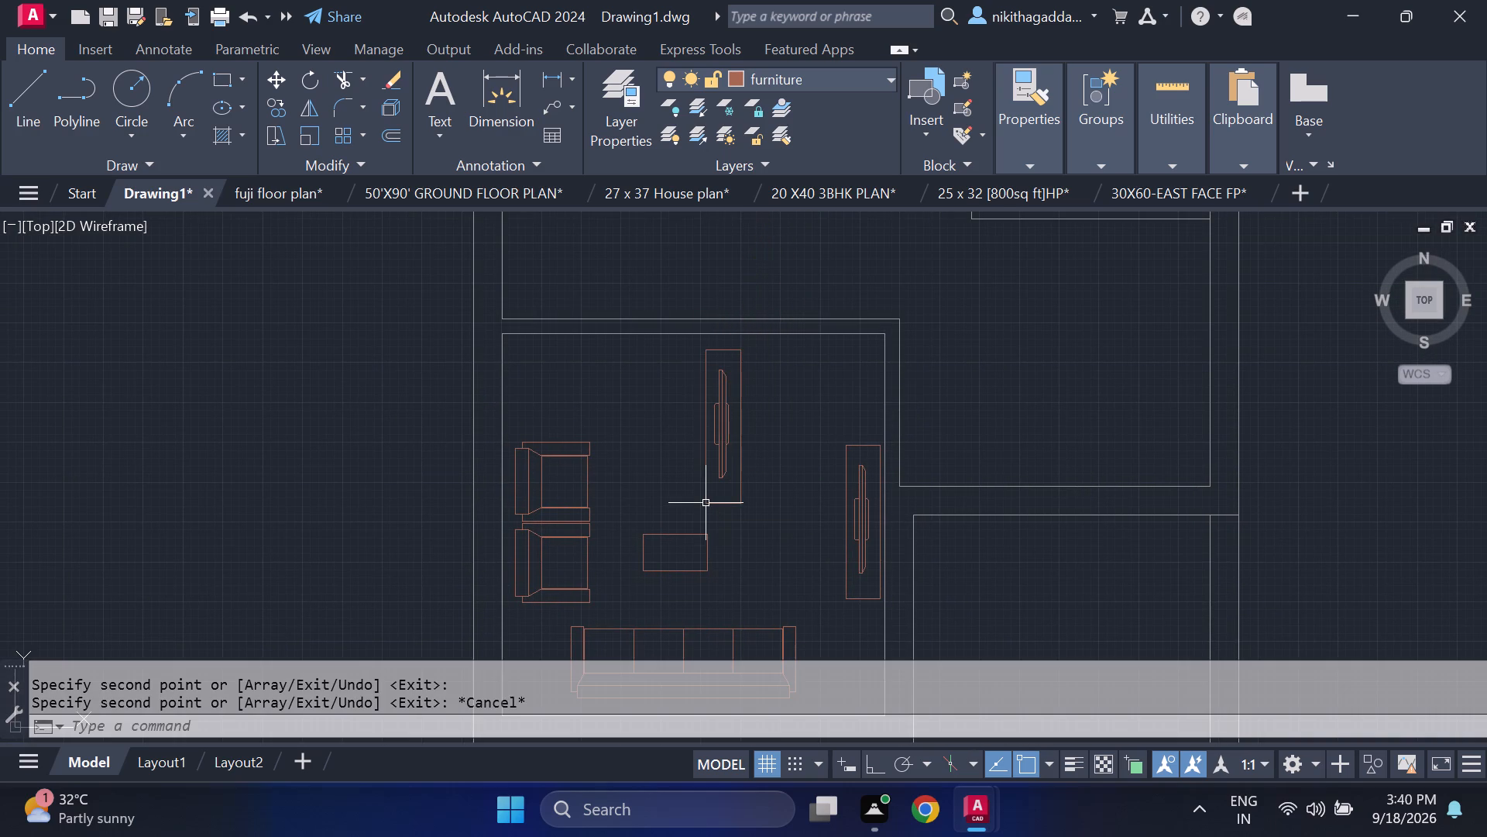
Rotate the middle TV unit copy 90 degrees about the midpoint of its east edge so it lies horizontally.
scroll(699, 362, up, 1)
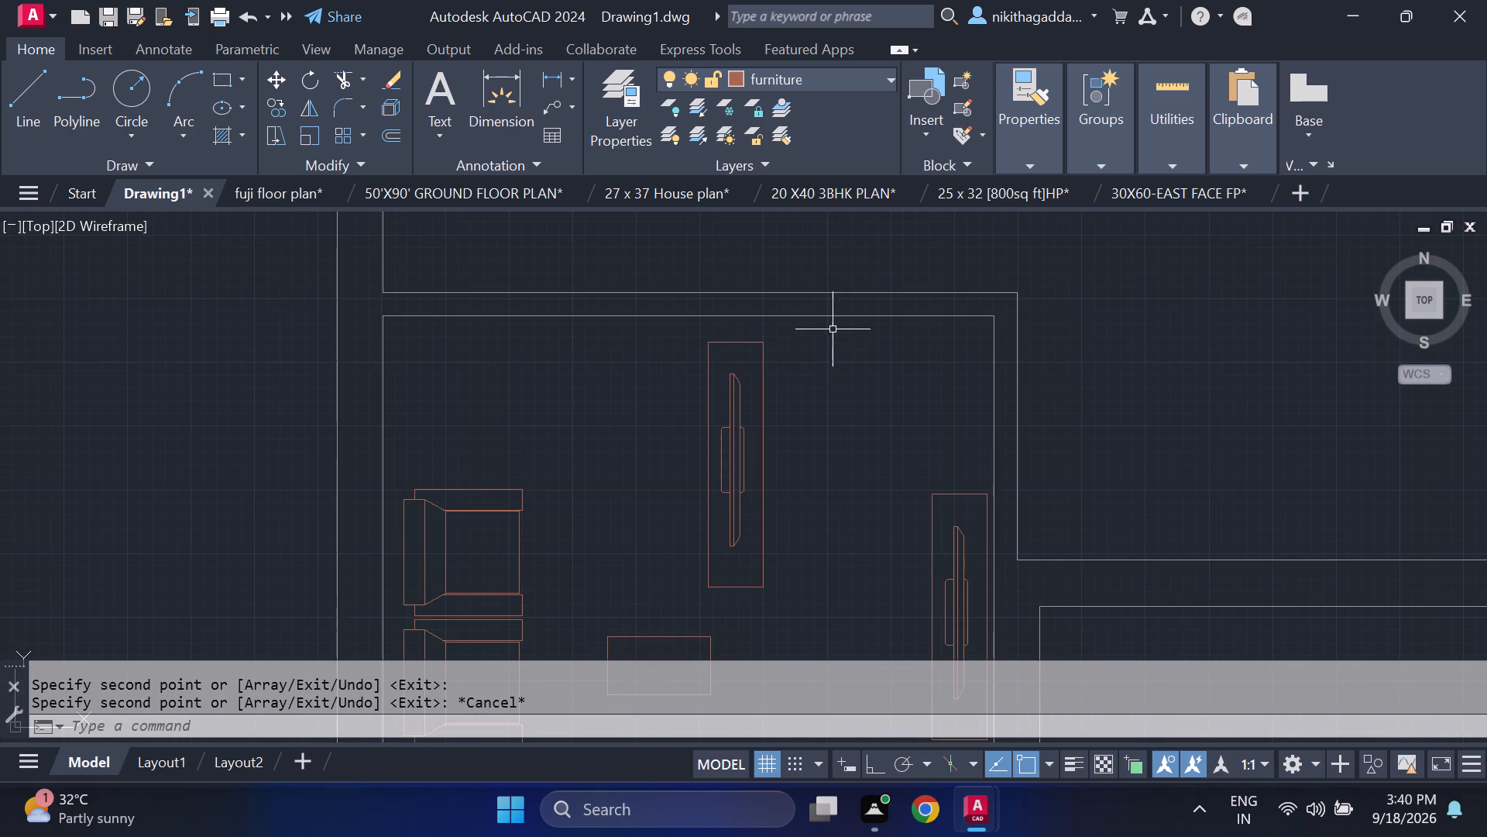
click(830, 319)
key(Escape)
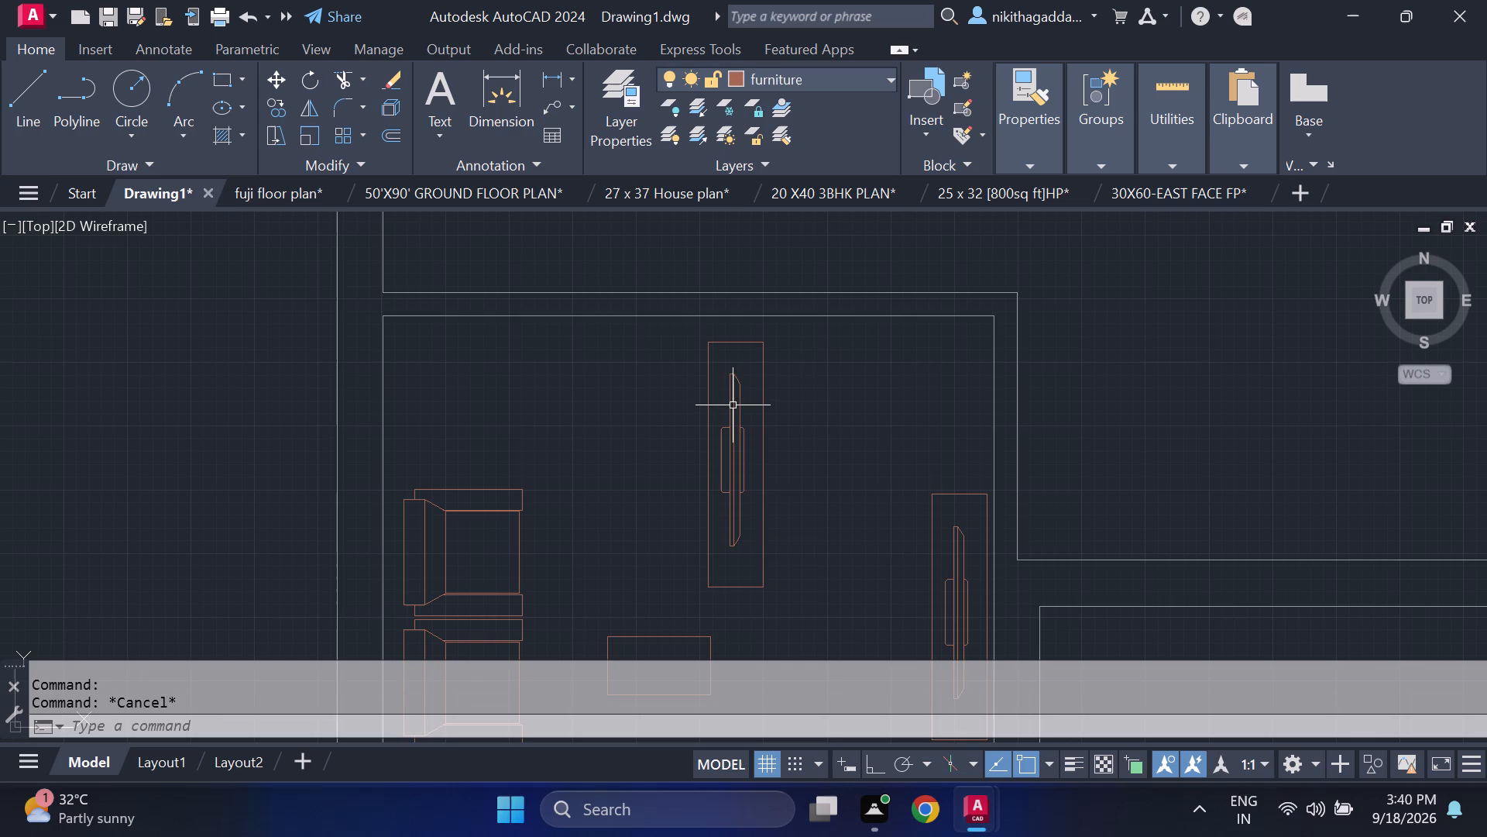
click(774, 336)
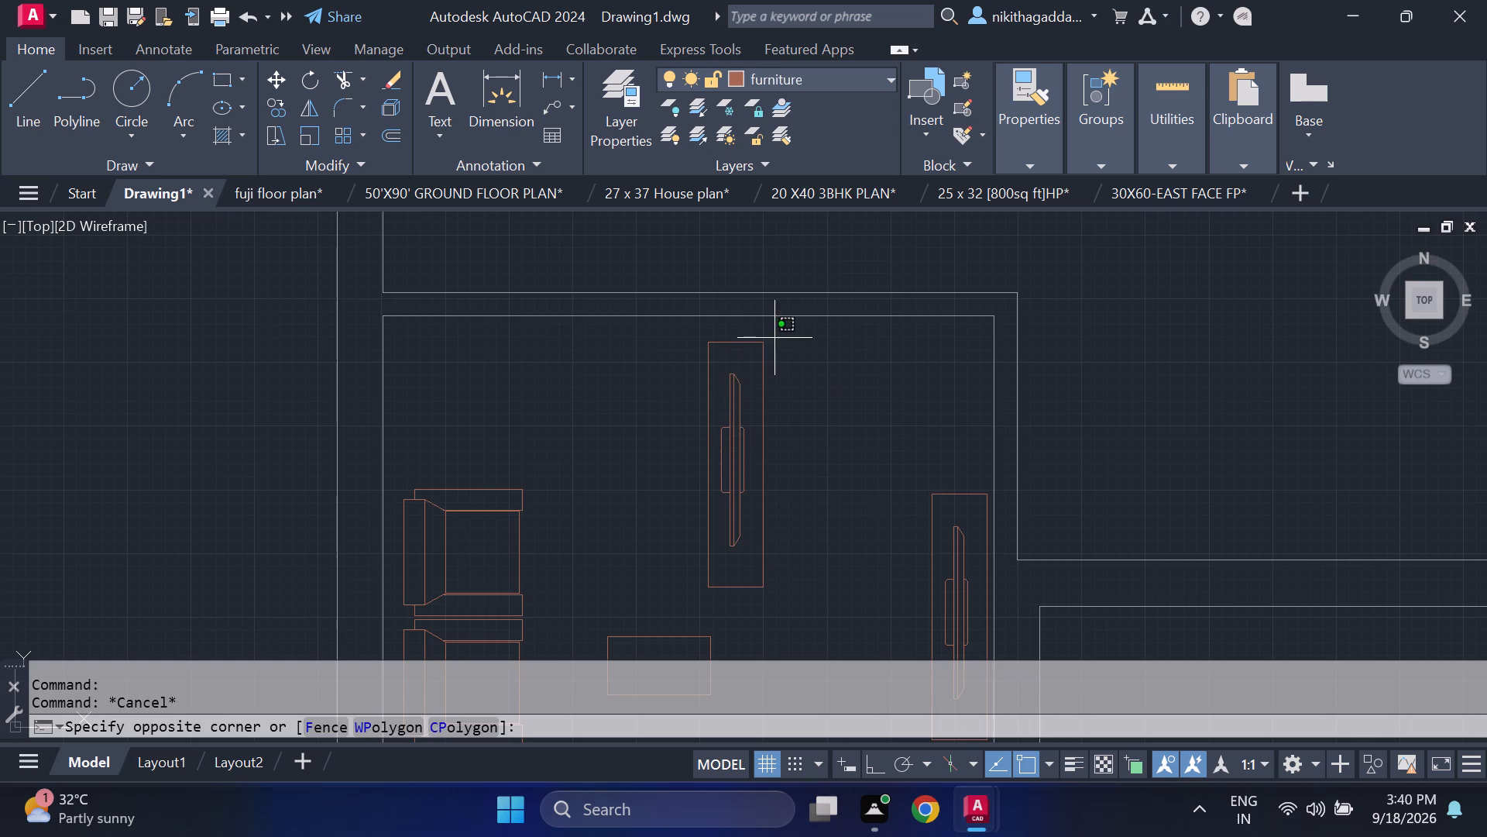
click(663, 600)
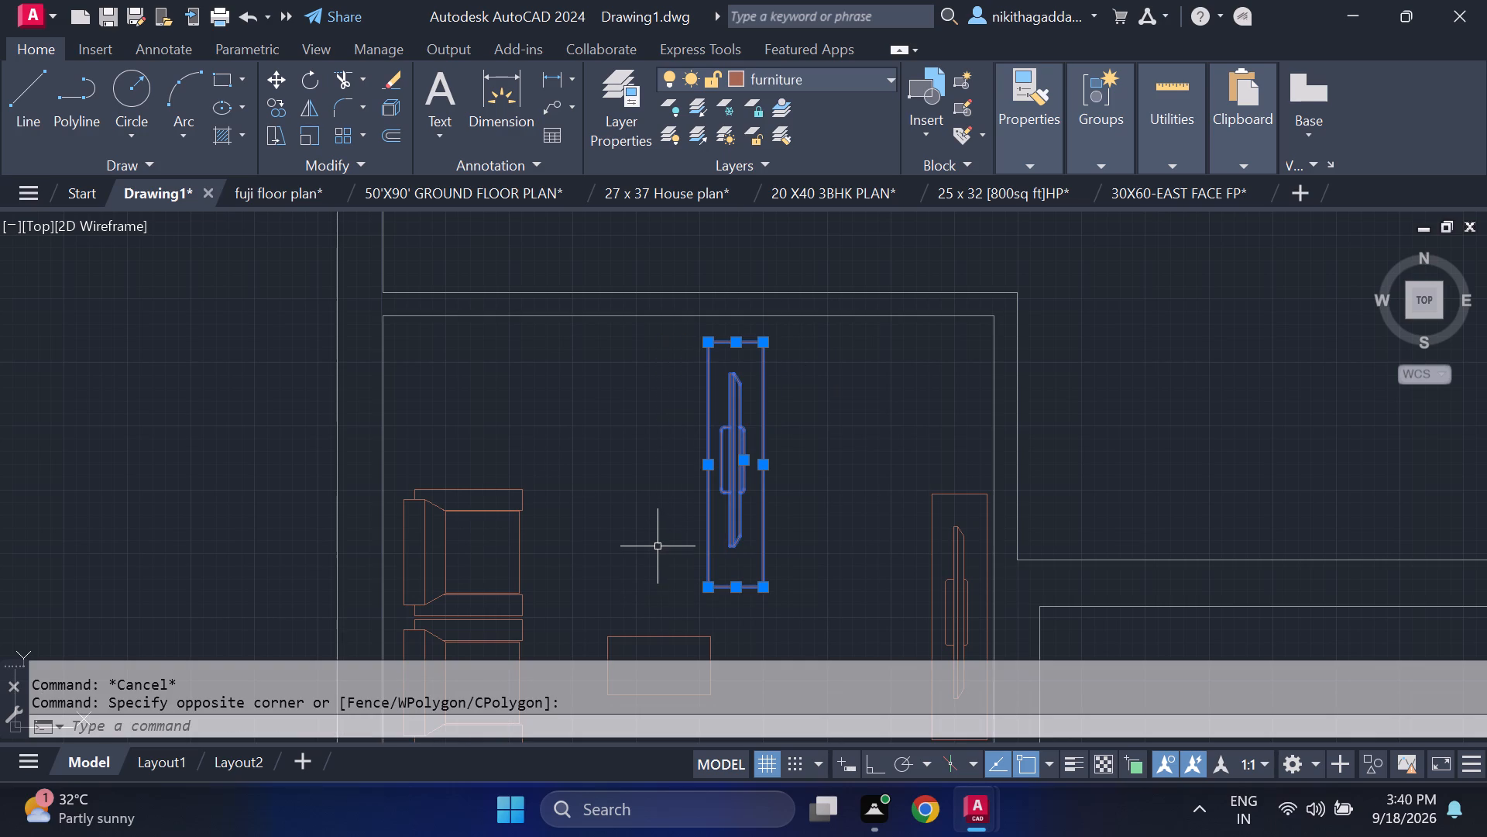
text(ro)
key(Return)
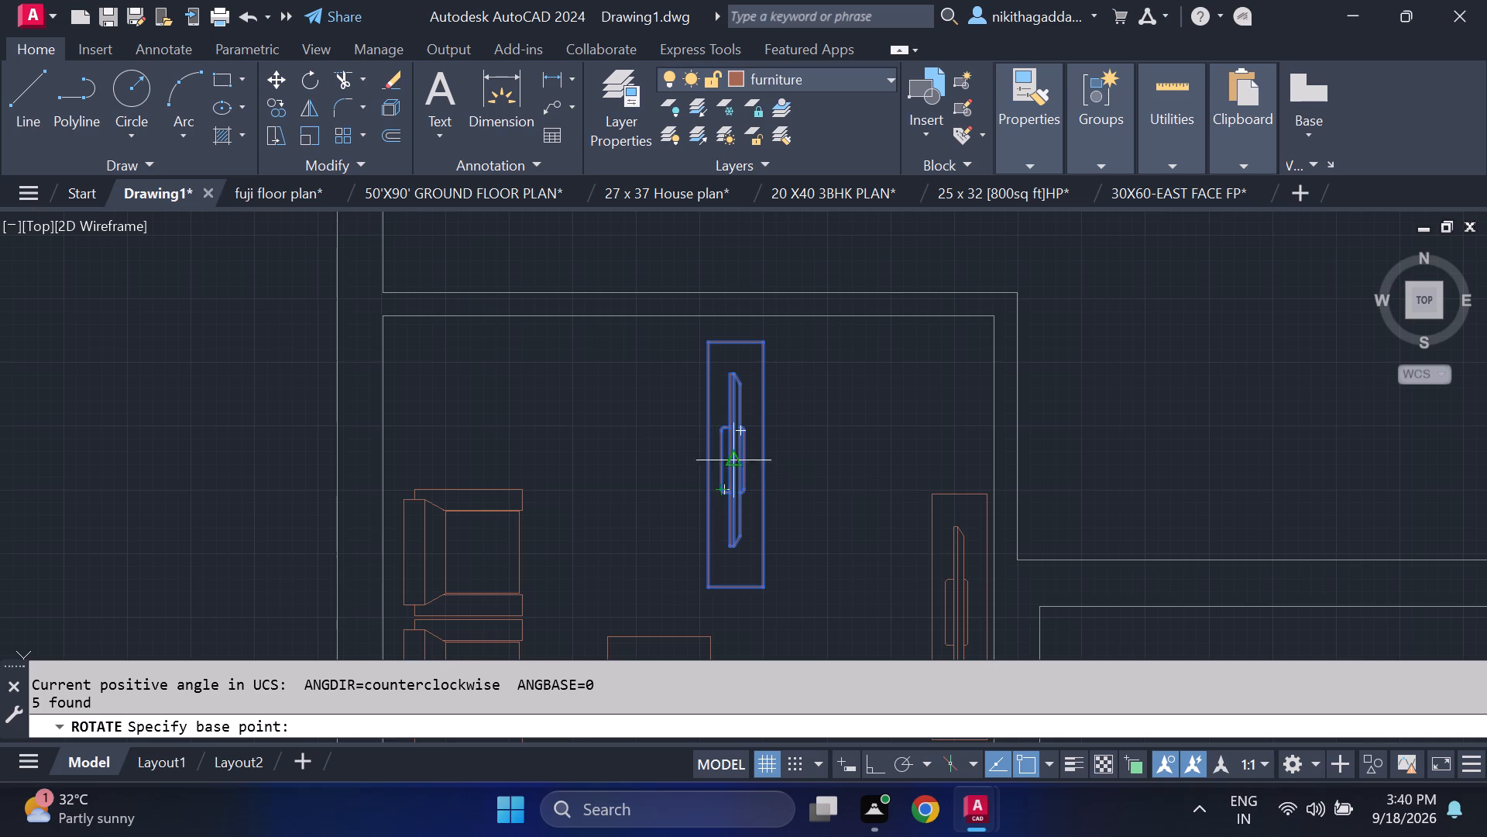
click(762, 464)
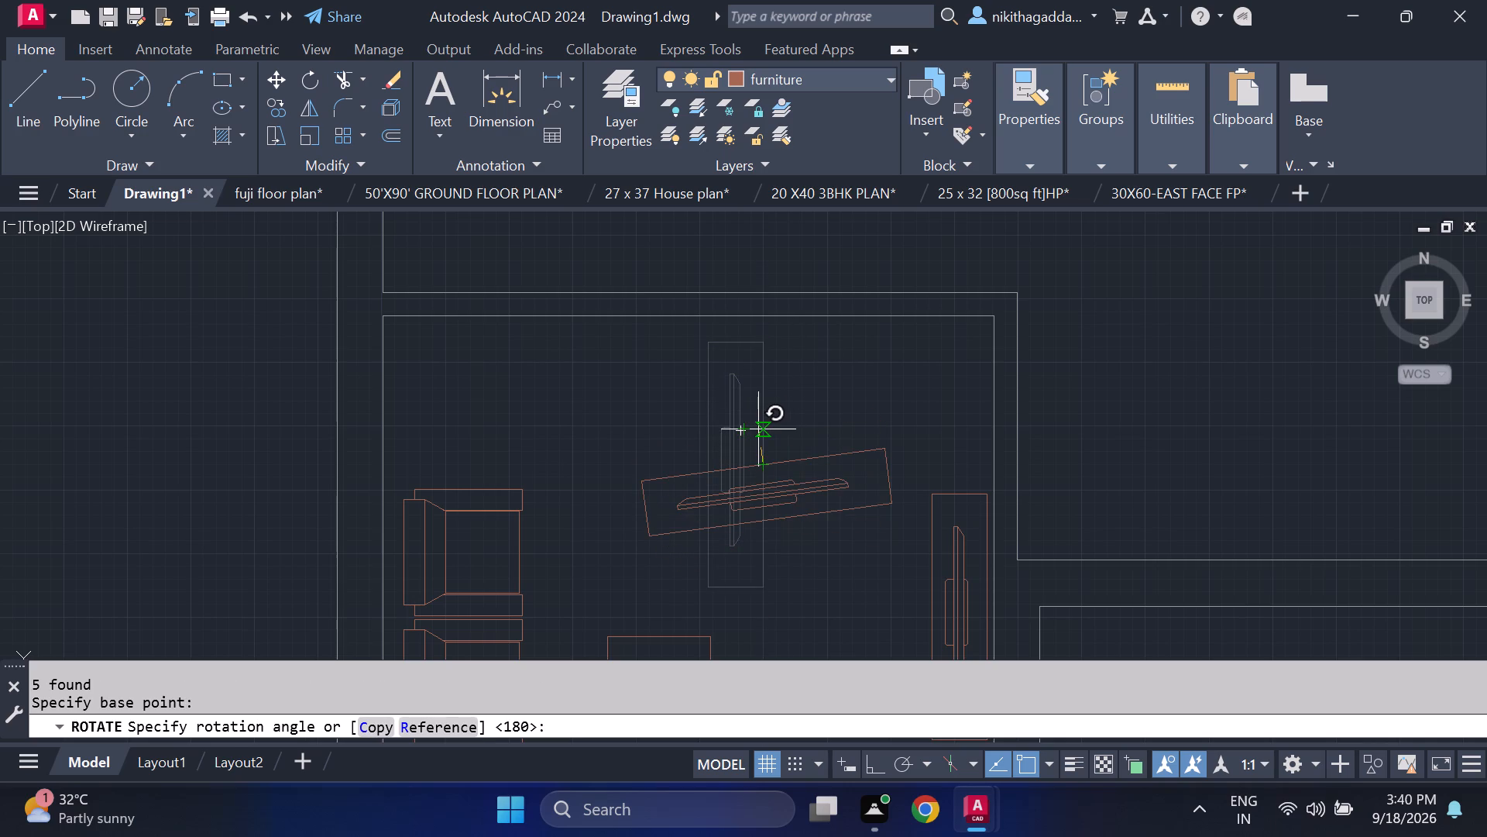
click(760, 339)
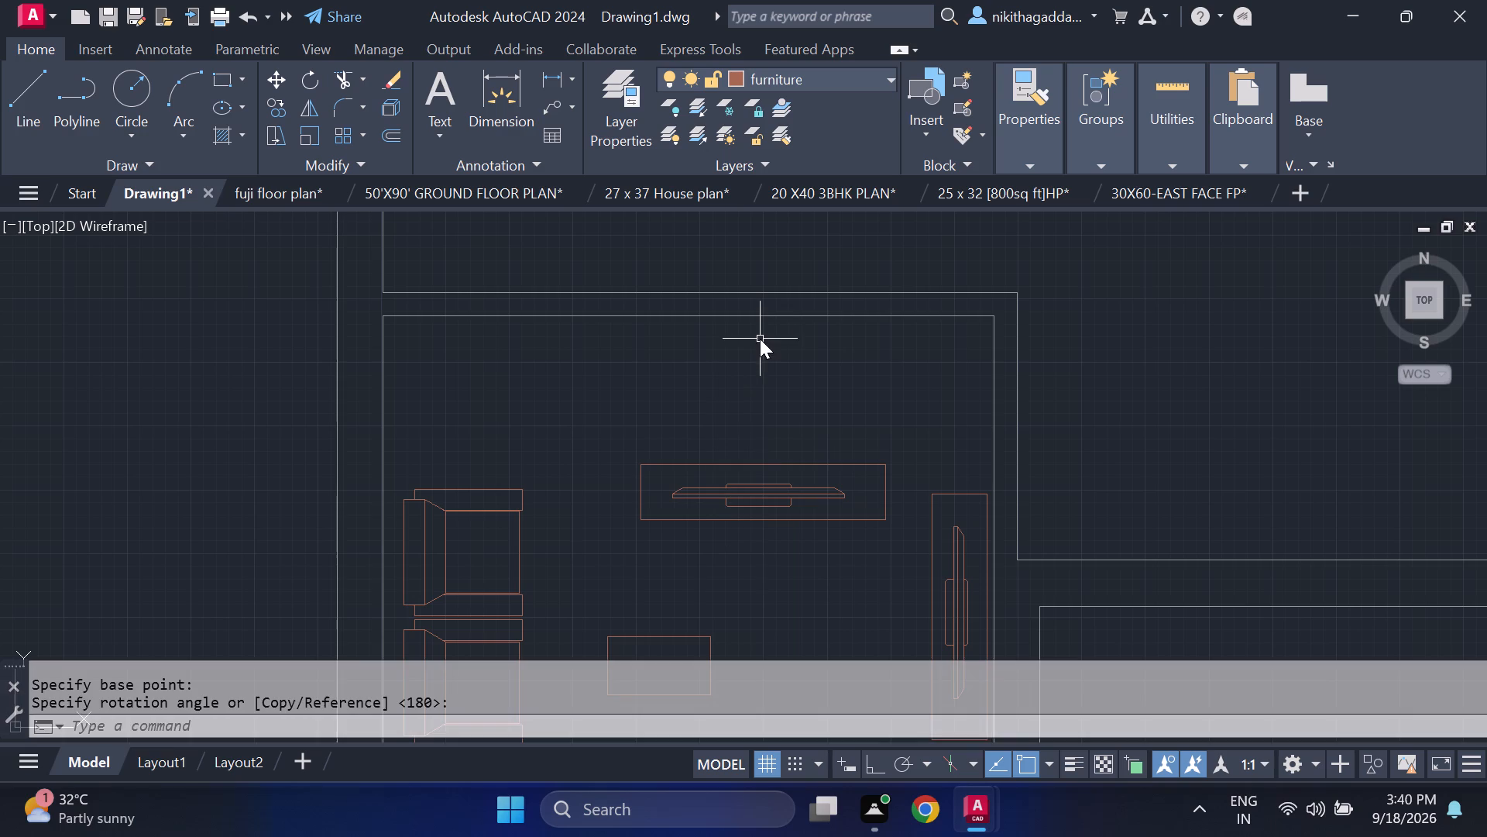
Move the horizontal TV unit by its top edge midpoint up to the sitting room's north wall, west of centre.
drag(795, 374, 787, 389)
click(636, 545)
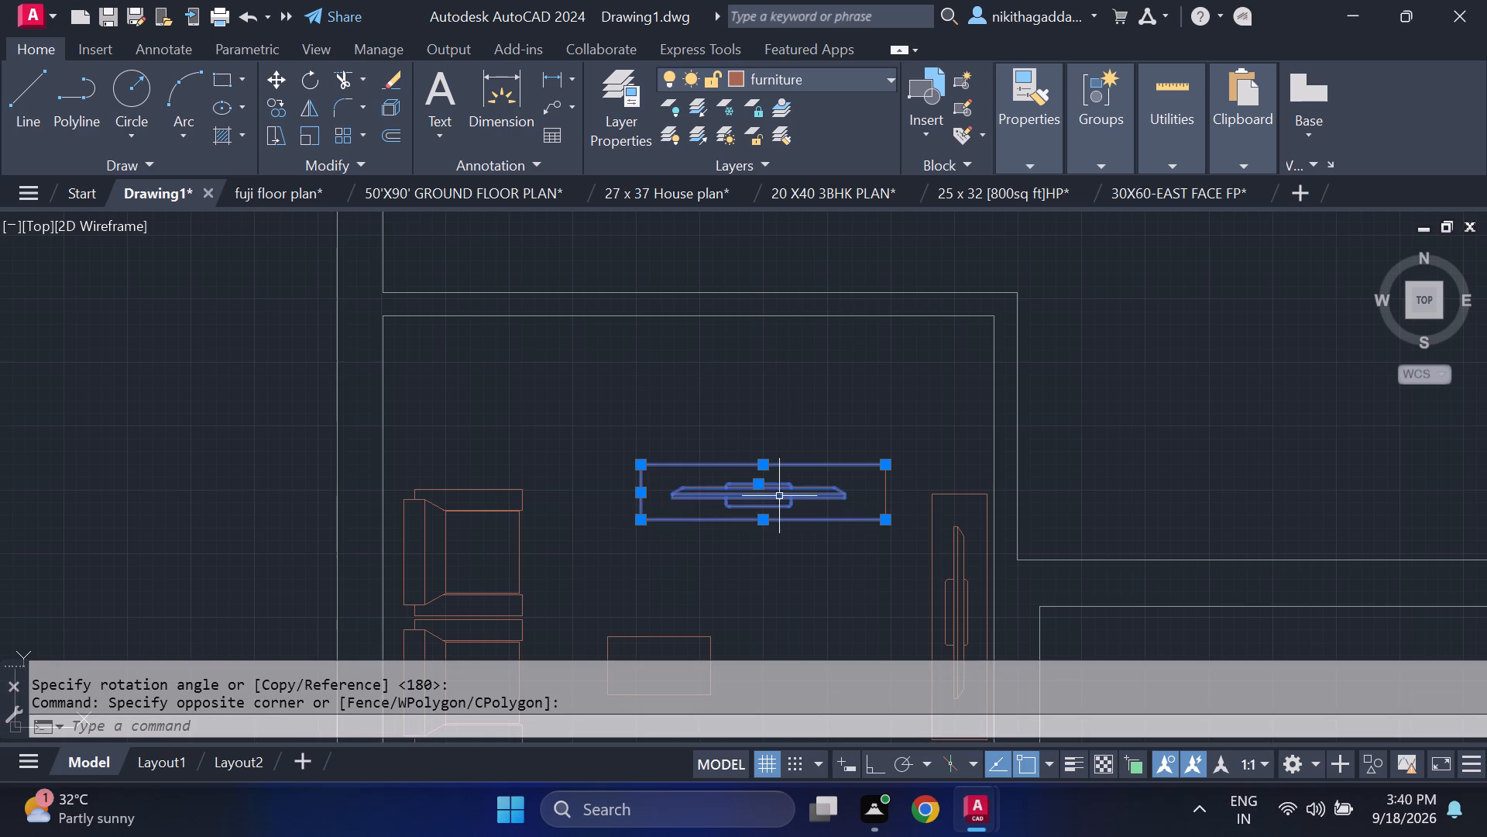
drag(899, 439, 889, 453)
click(843, 526)
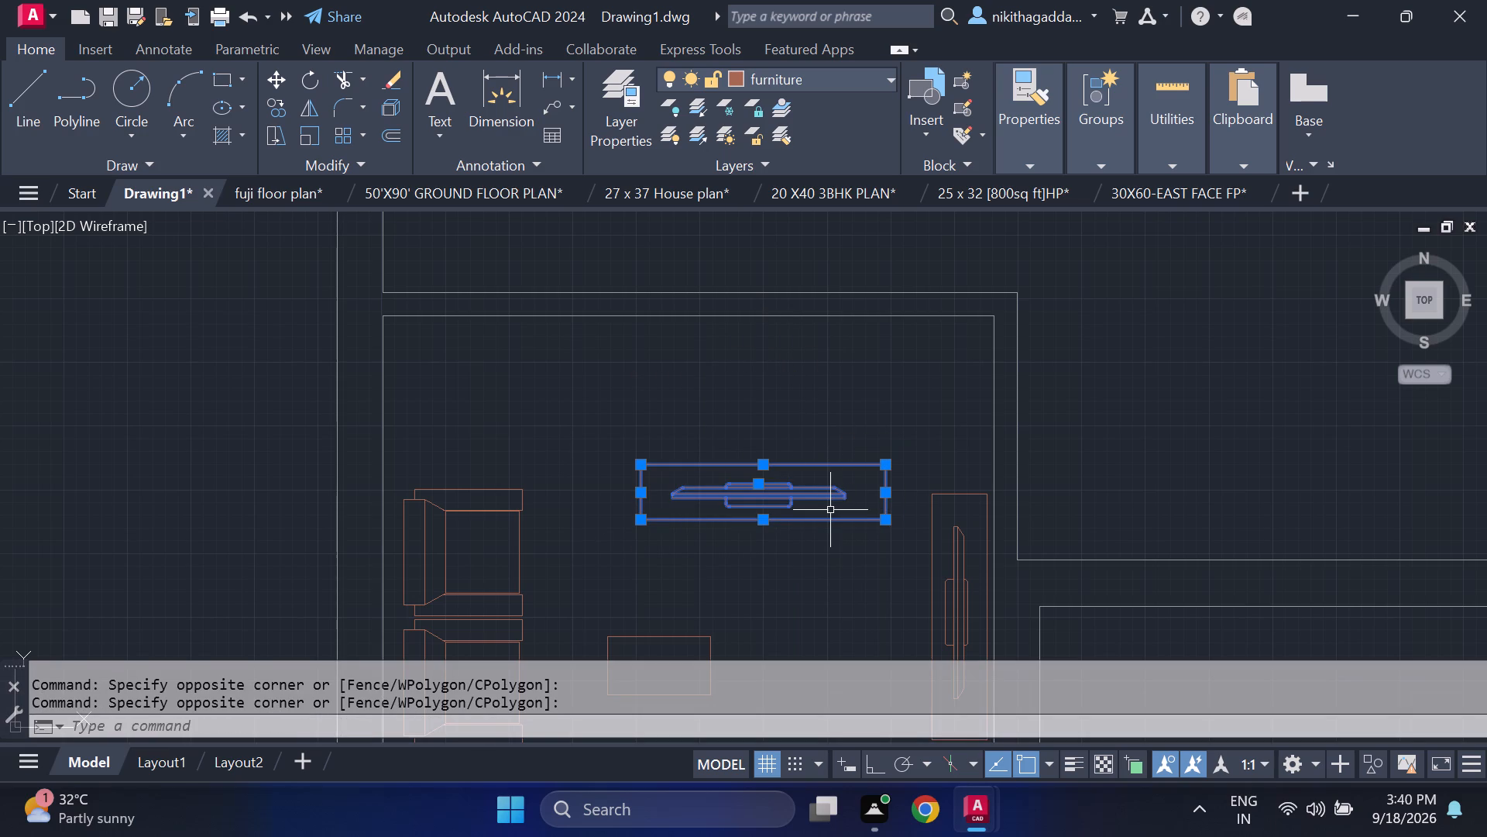
key(m)
key(Return)
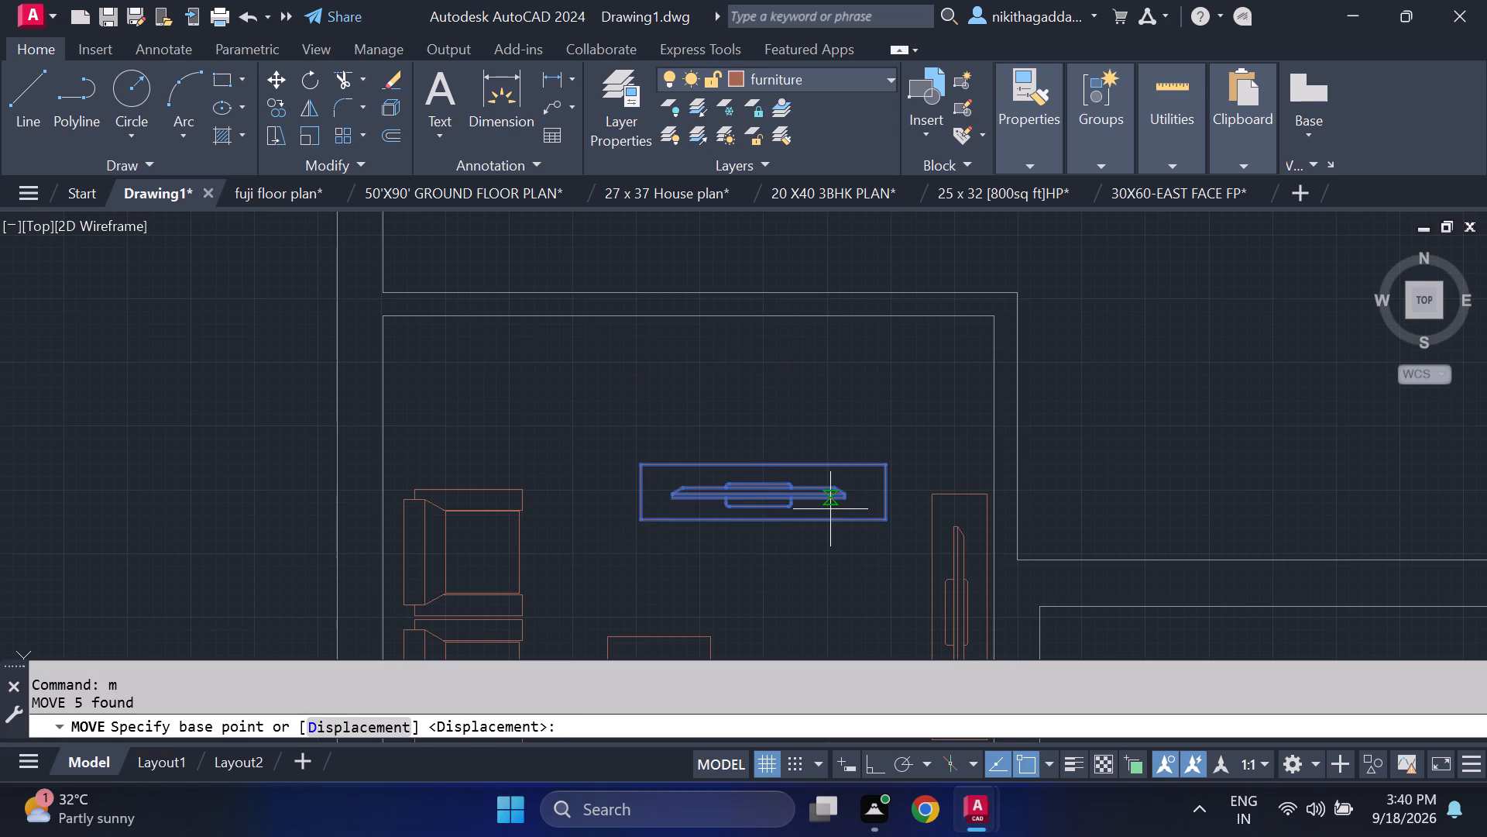
click(767, 460)
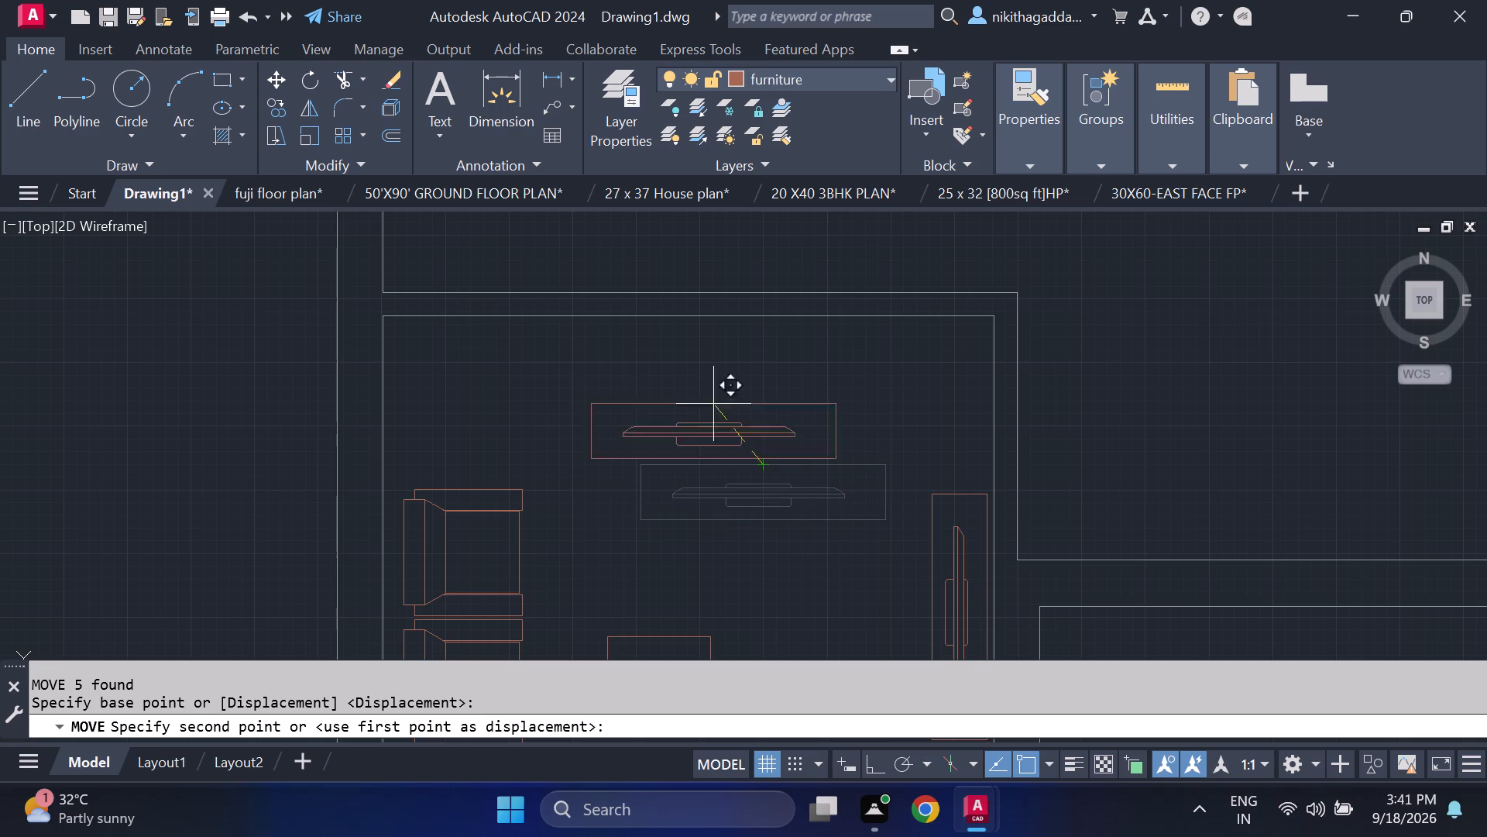
click(644, 320)
Review the furniture layout across the whole plan, from the sitting room up to the bedrooms.
scroll(794, 436, down, 2)
middle_drag(778, 501, 772, 492)
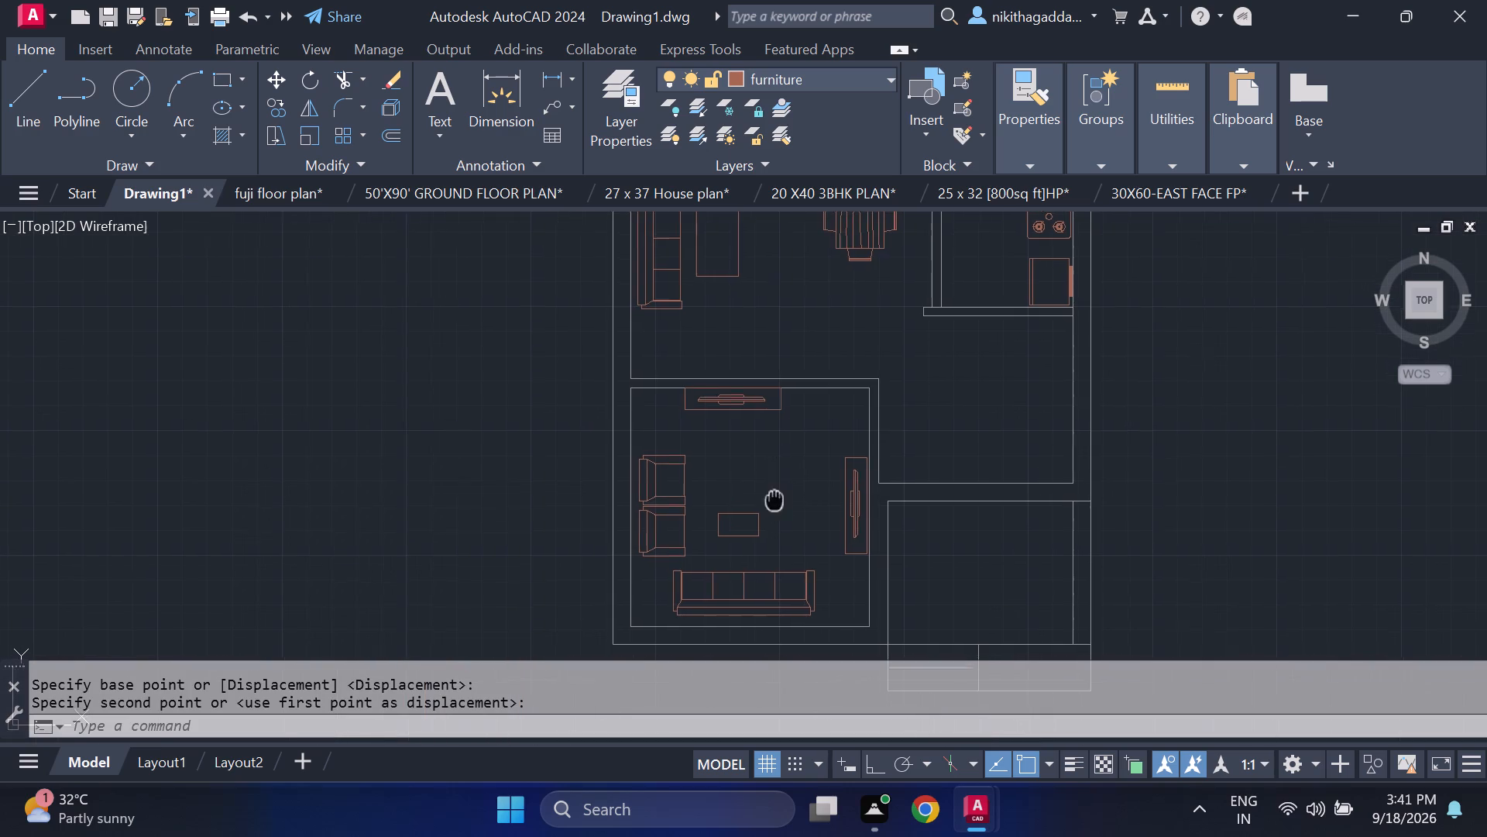
middle_drag(772, 492, 648, 283)
scroll(638, 333, down, 2)
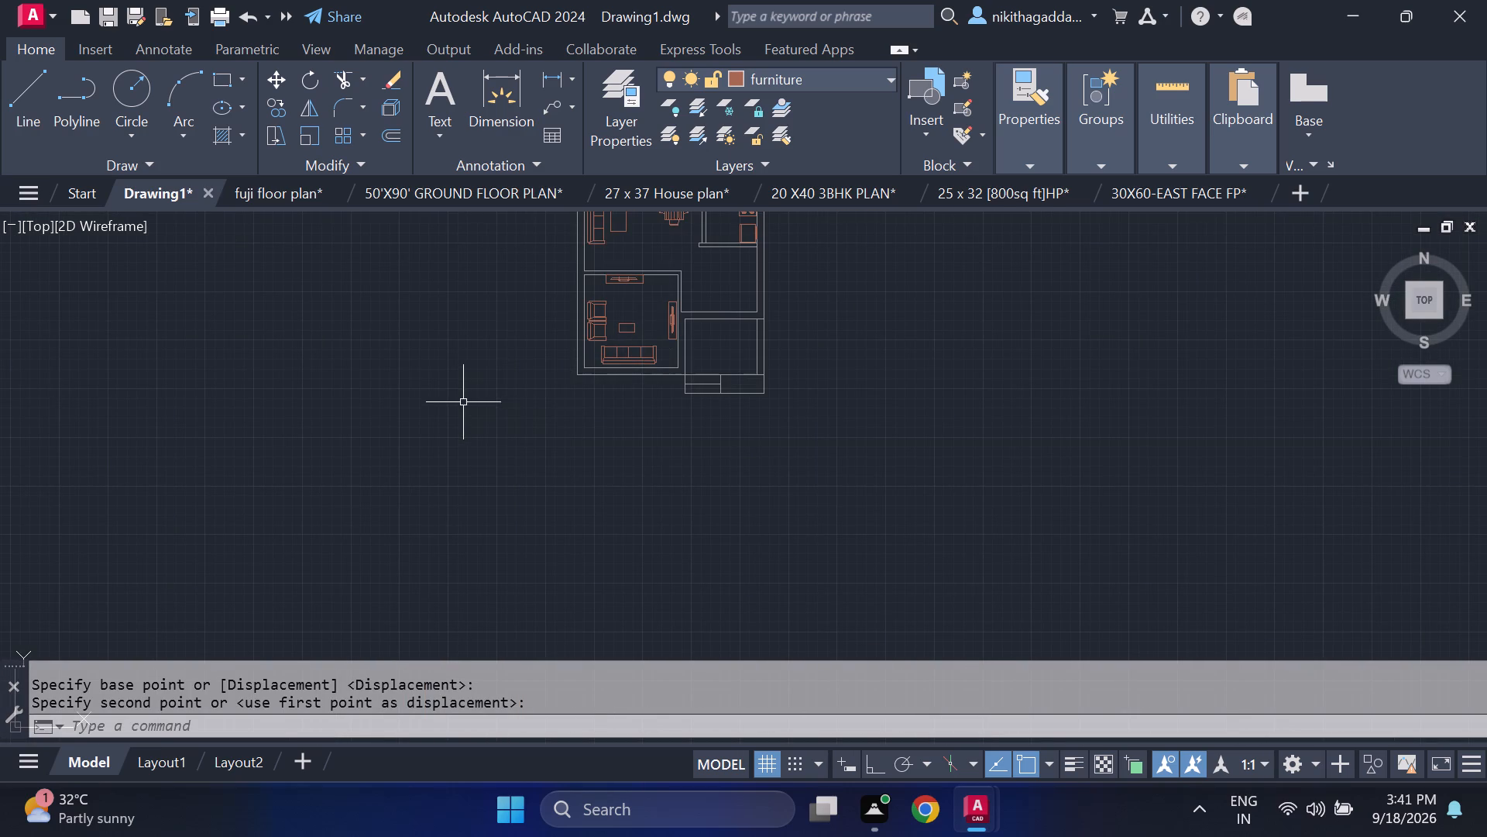
middle_drag(543, 346, 544, 480)
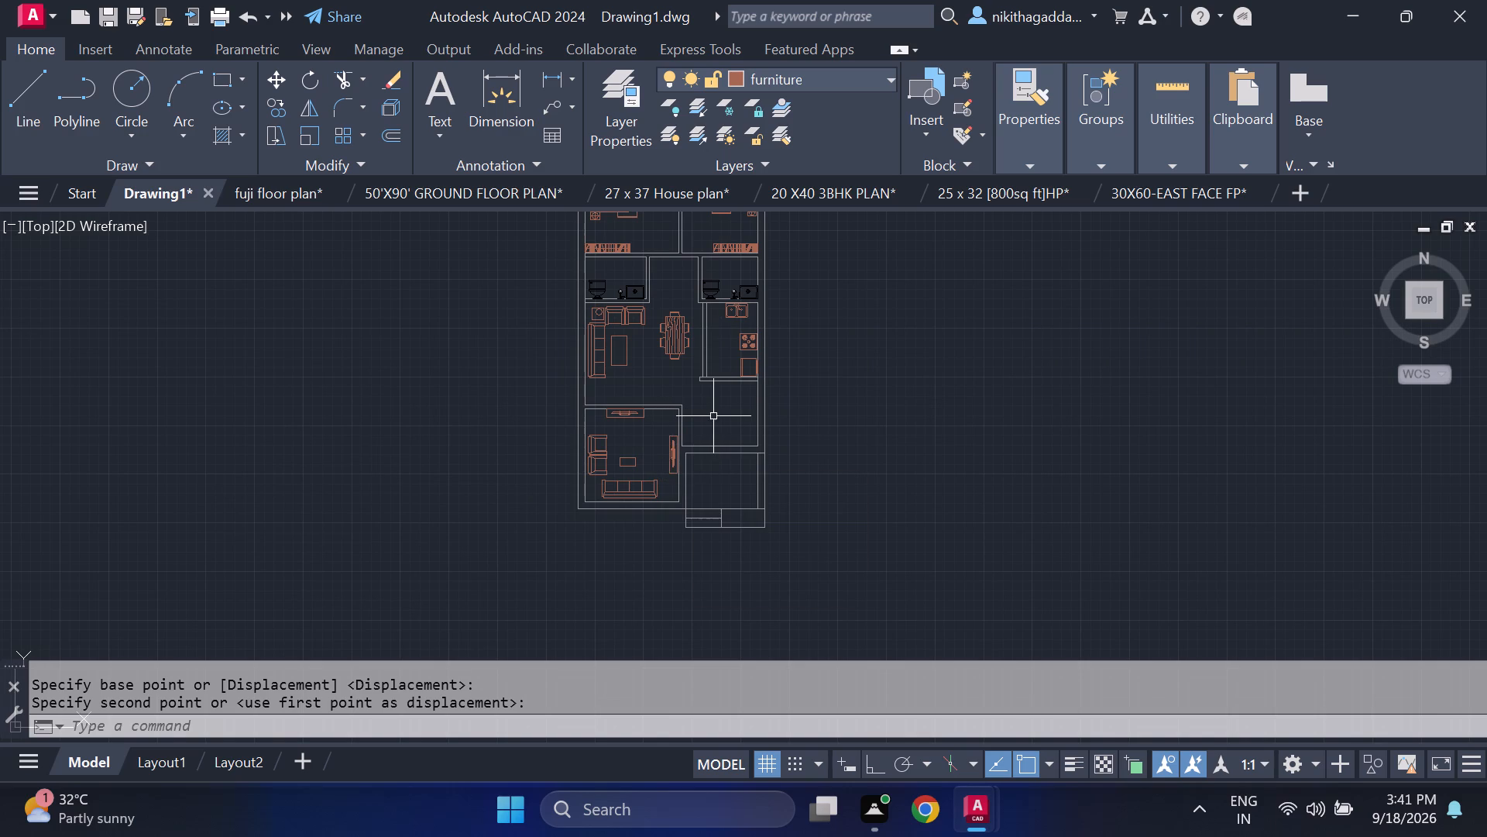
middle_drag(715, 414, 751, 540)
scroll(740, 515, up, 1)
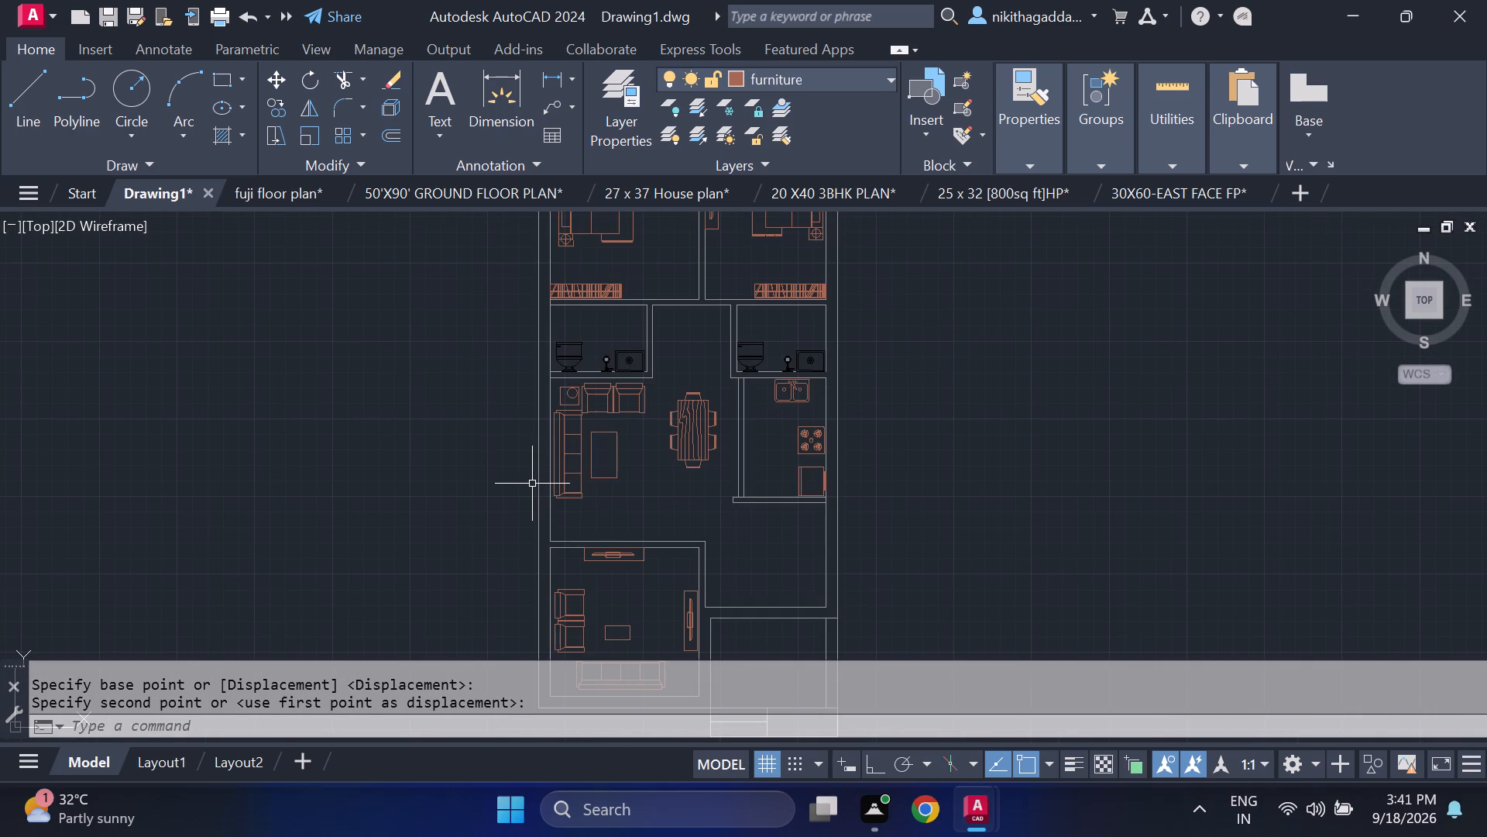
middle_drag(409, 459, 435, 540)
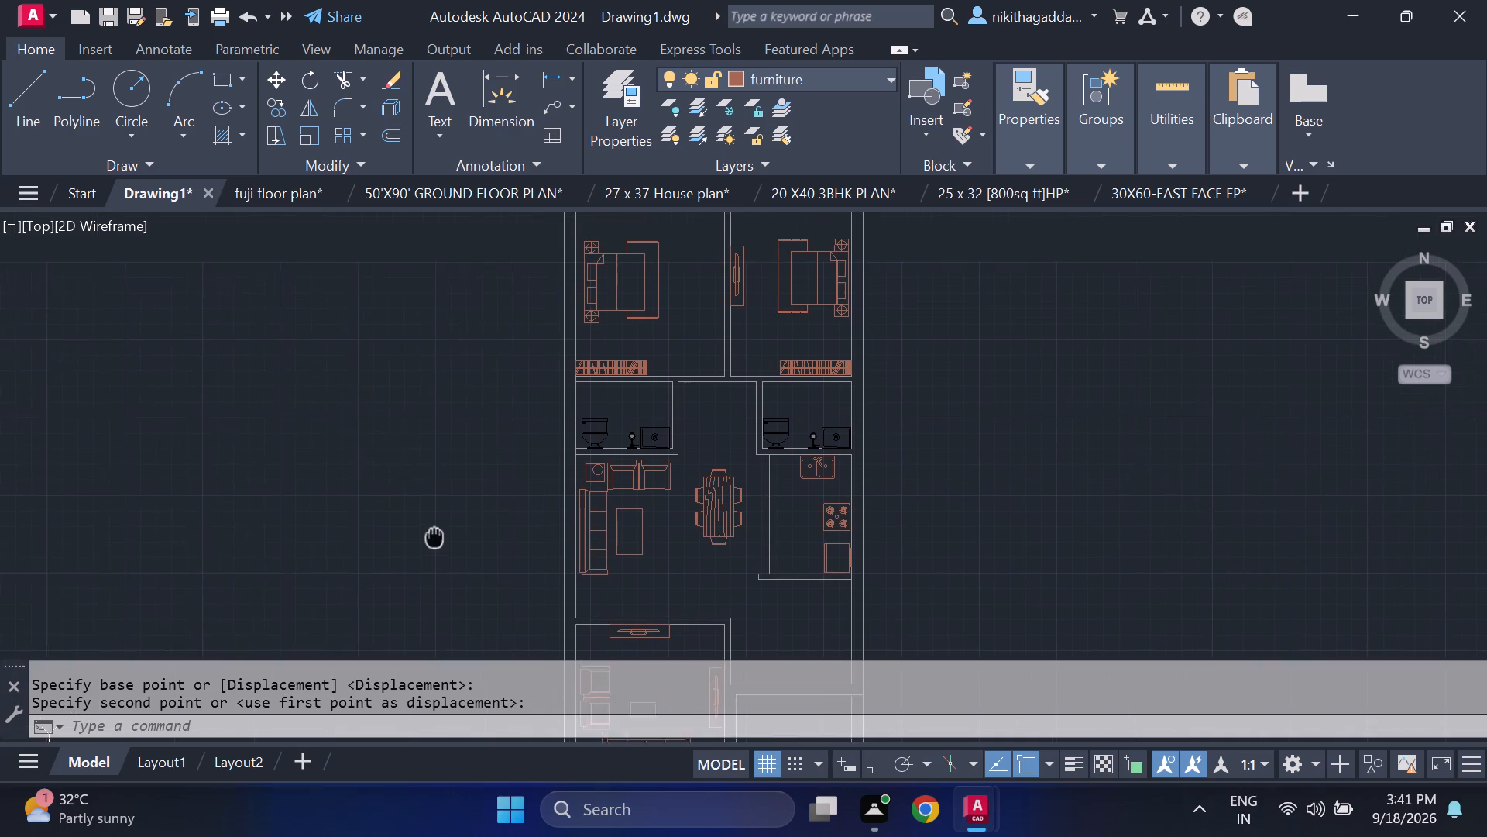
middle_drag(435, 540, 437, 541)
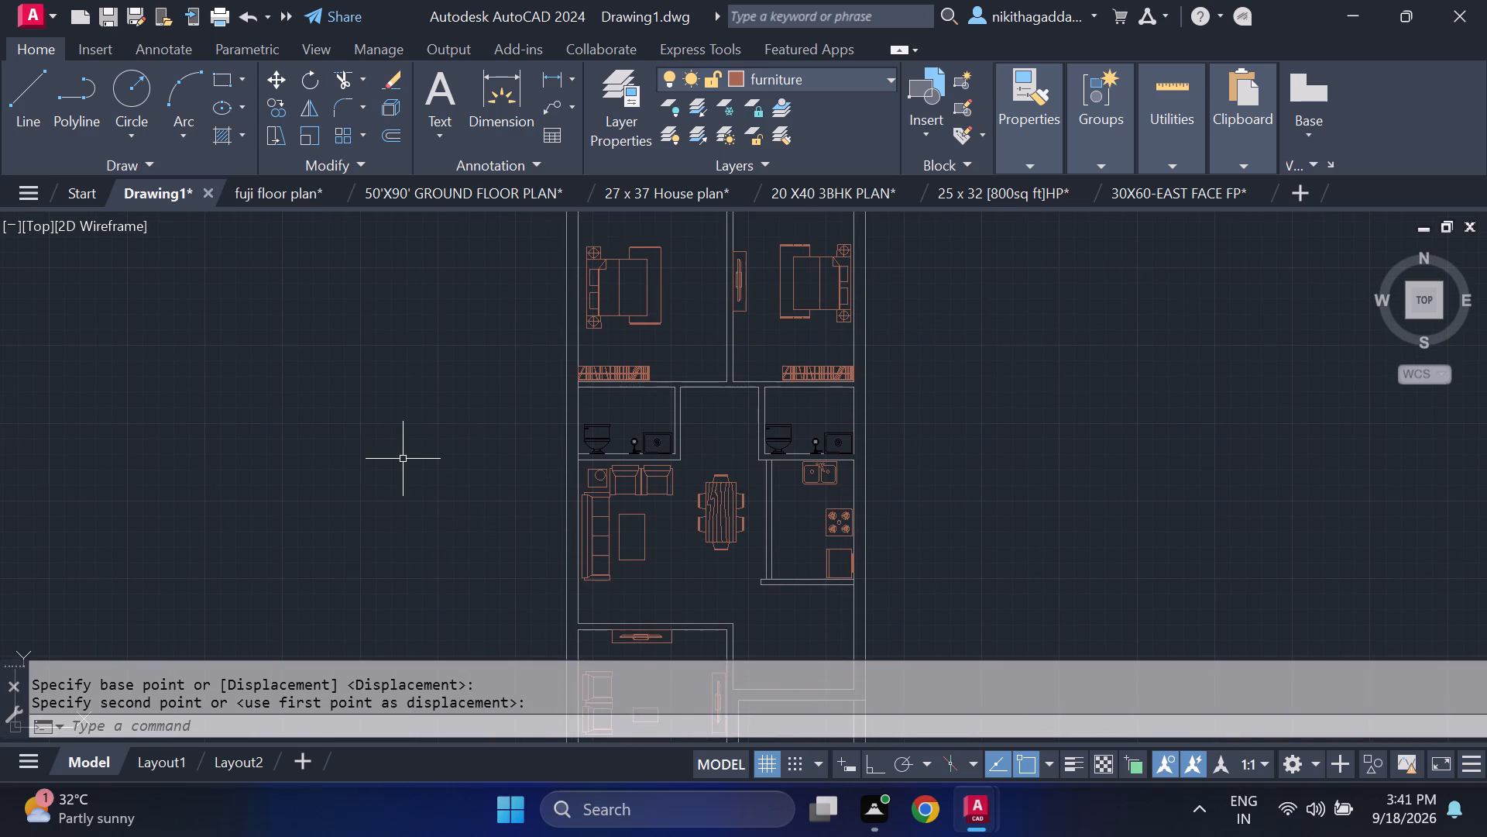
Place the Door - Imperial block from the architectural tool palette in the empty area west of the floor plan.
text(tp)
key(Return)
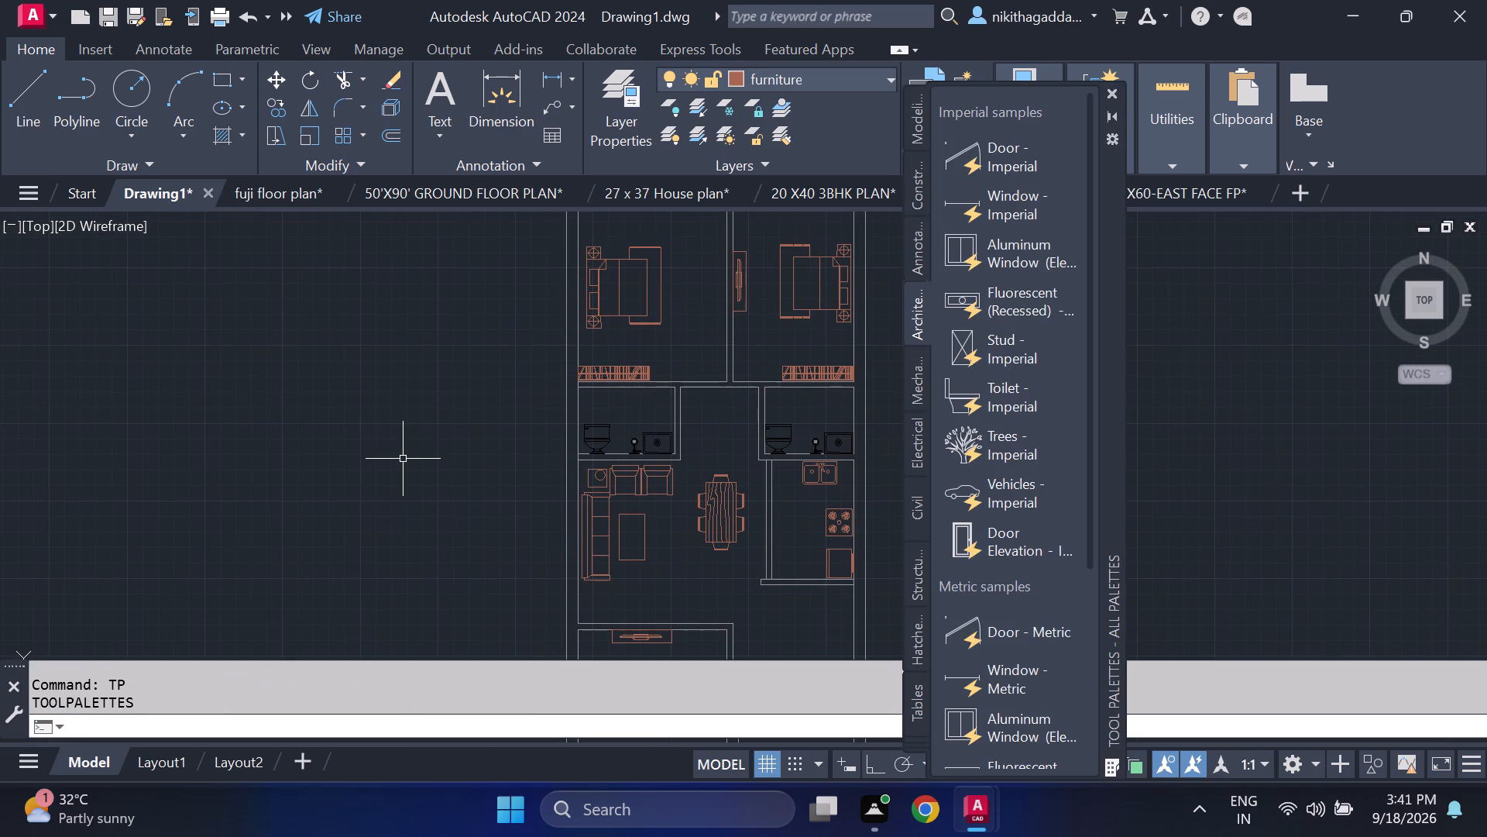
drag(1038, 154, 362, 428)
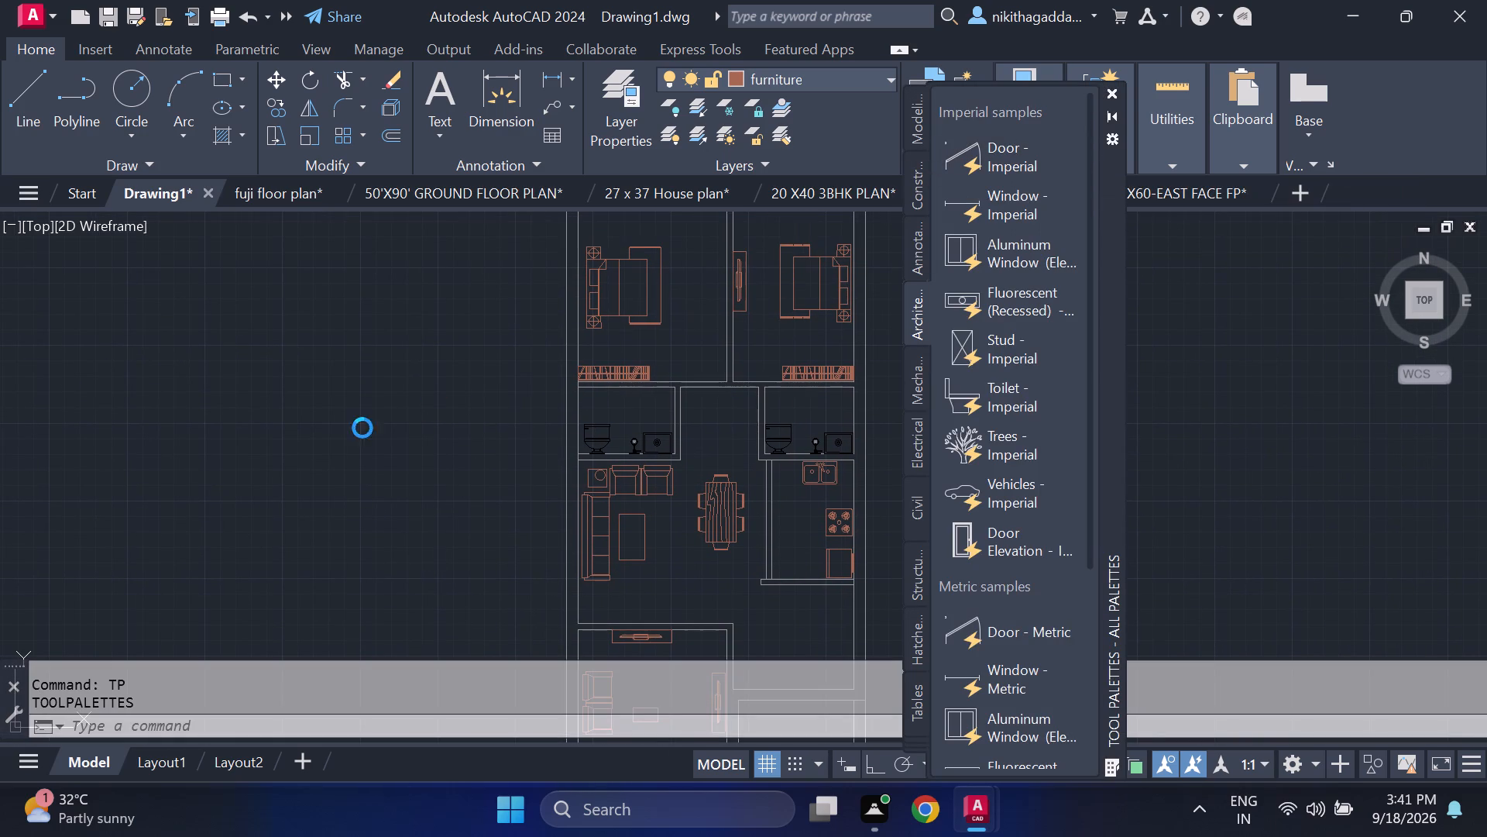
drag(362, 428, 347, 425)
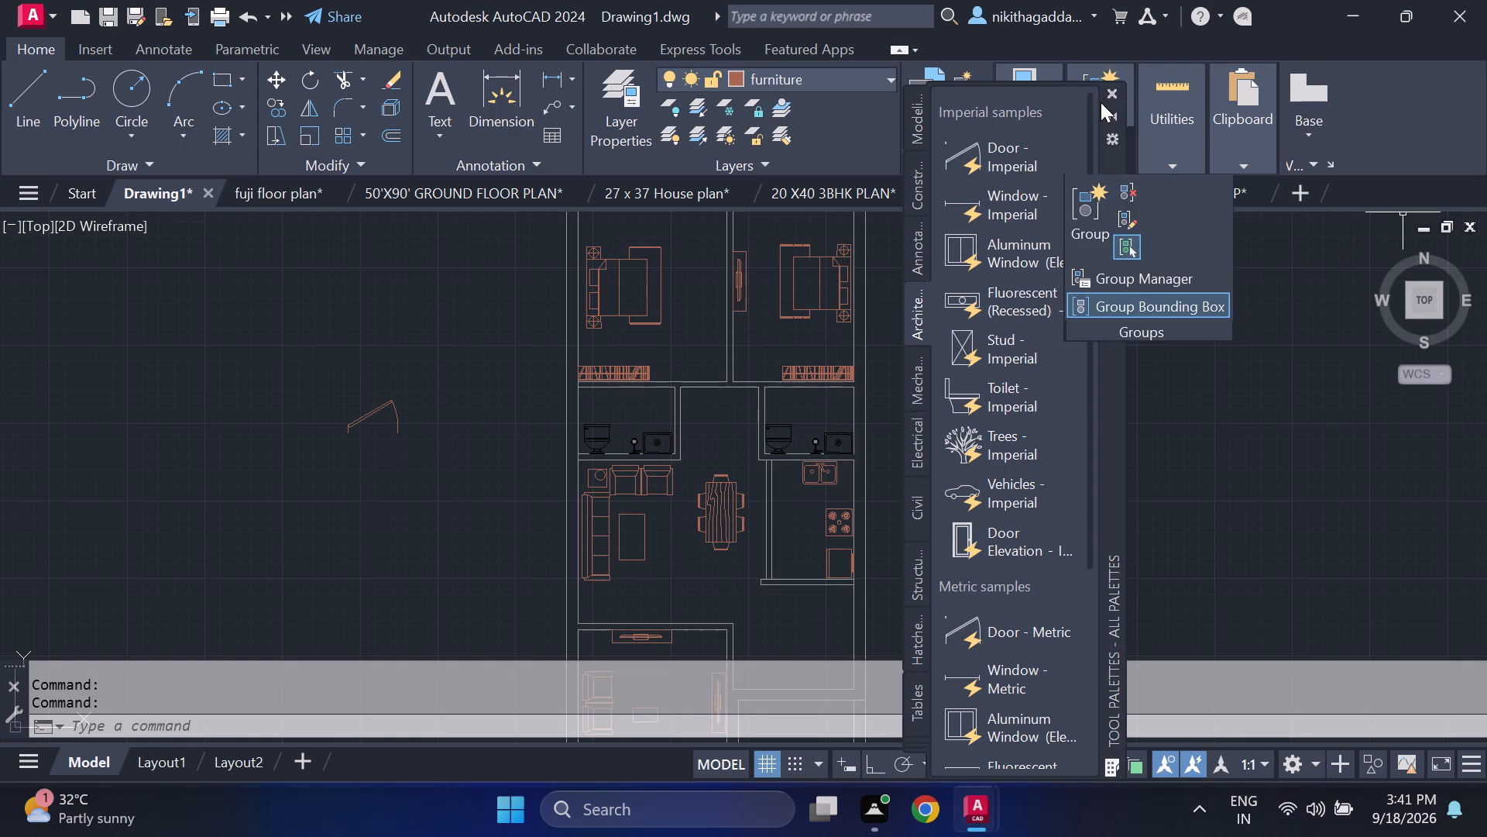
click(1109, 95)
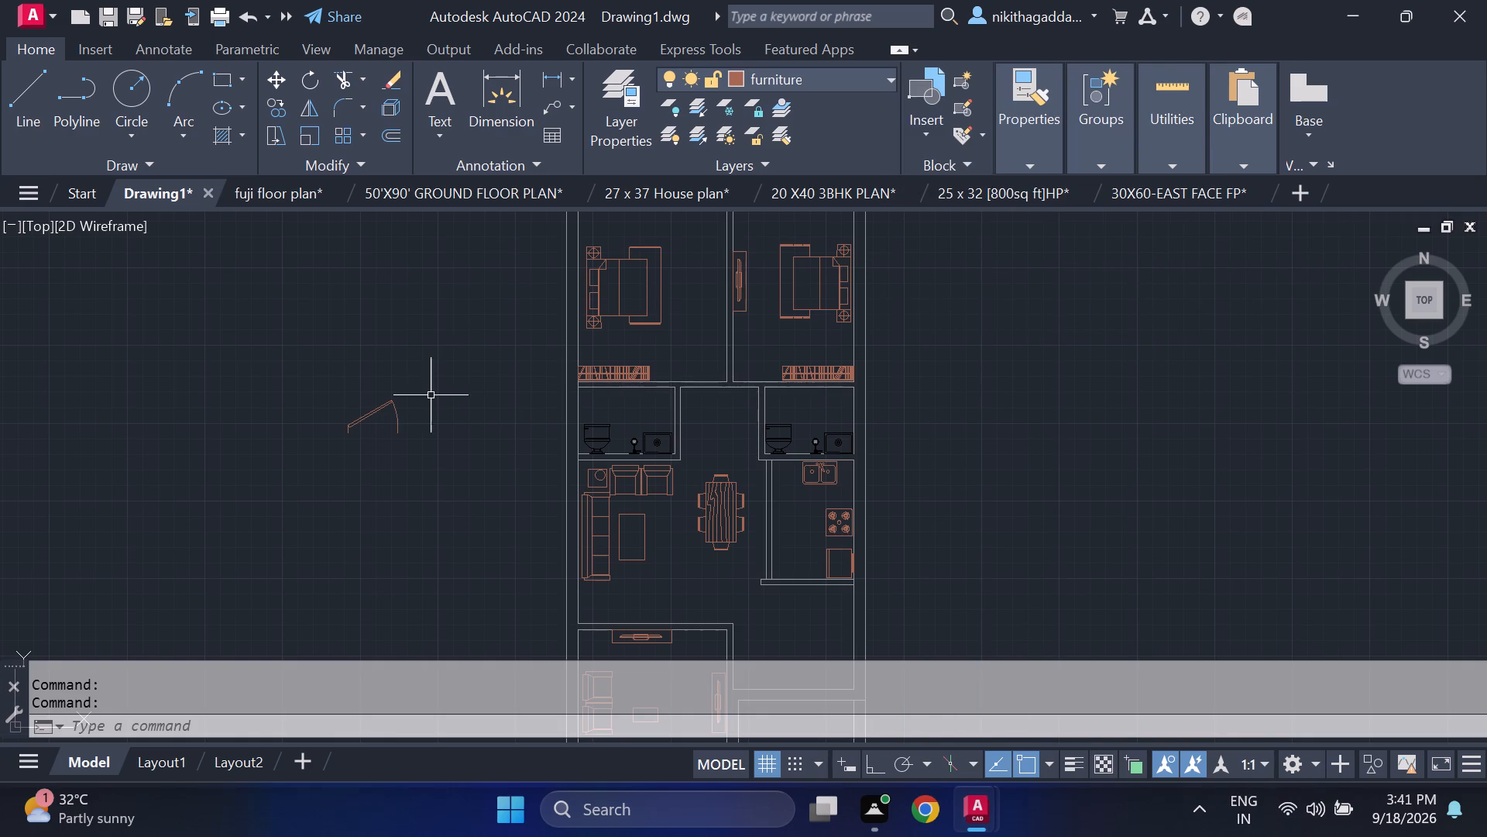
Set the placed door block's opening angle to Open 90º.
scroll(383, 435, up, 2)
drag(448, 333, 440, 345)
click(208, 527)
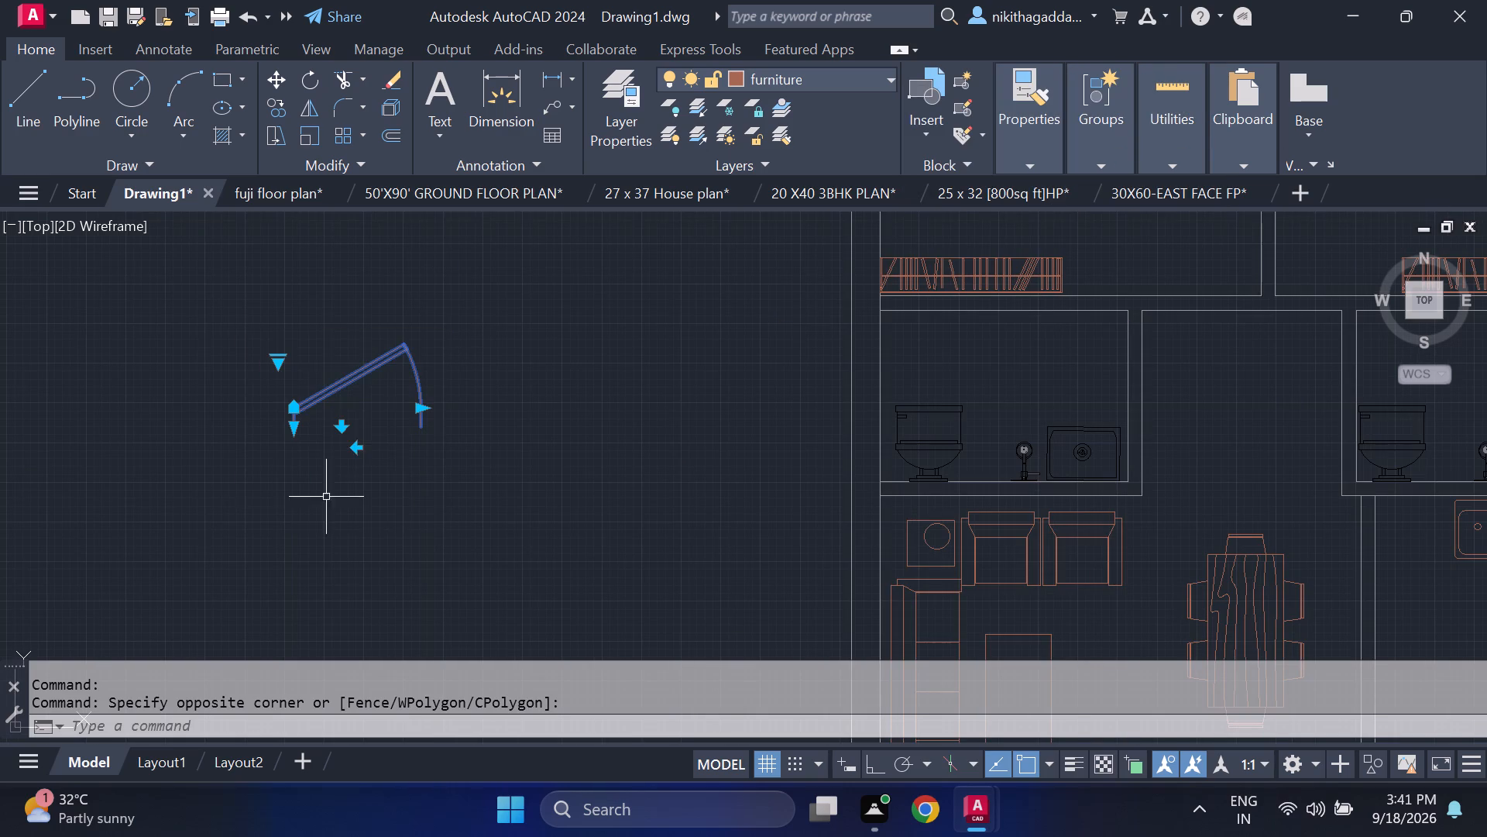
click(277, 362)
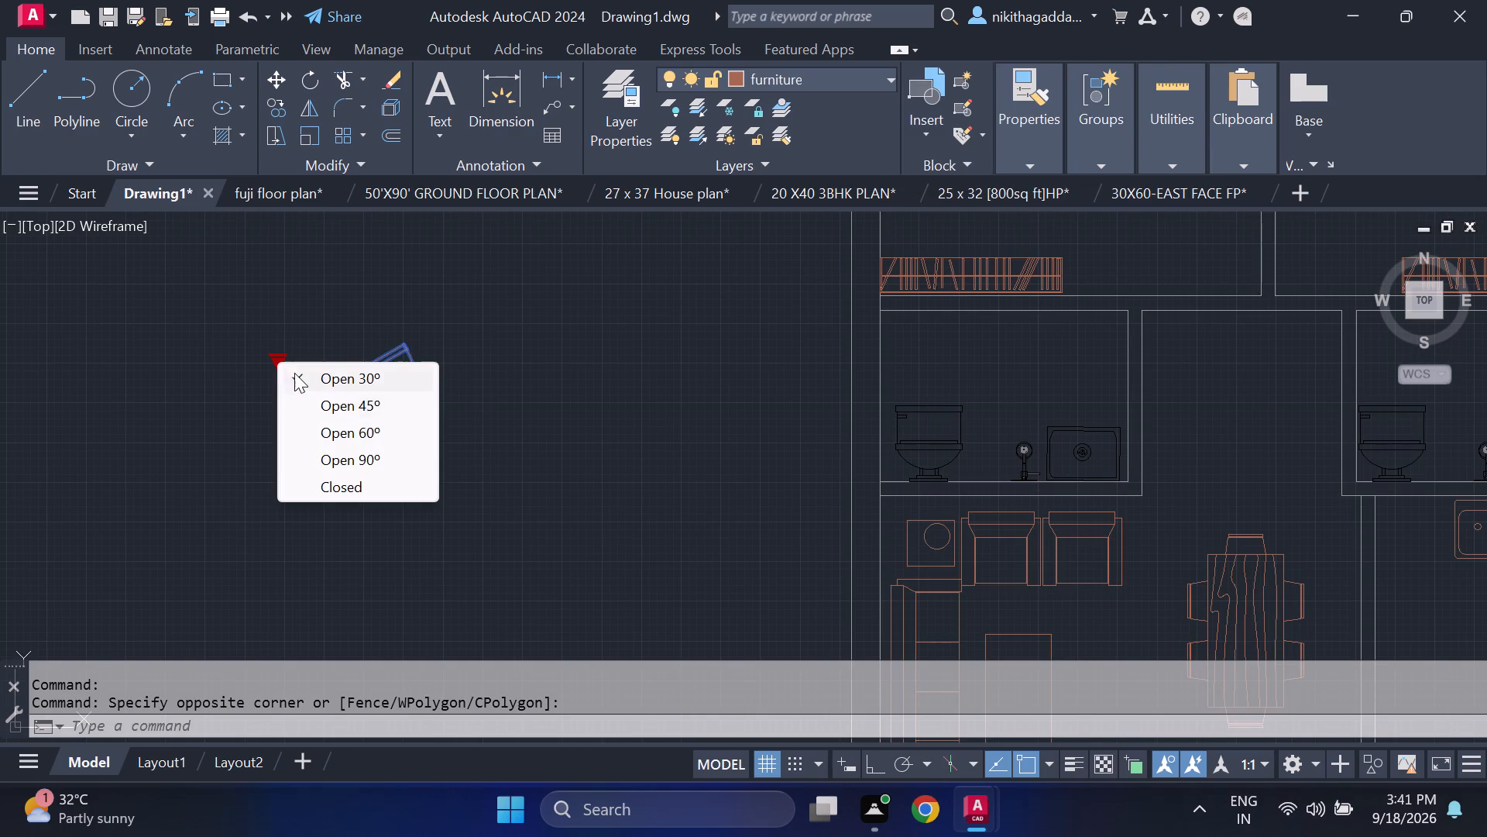
click(395, 466)
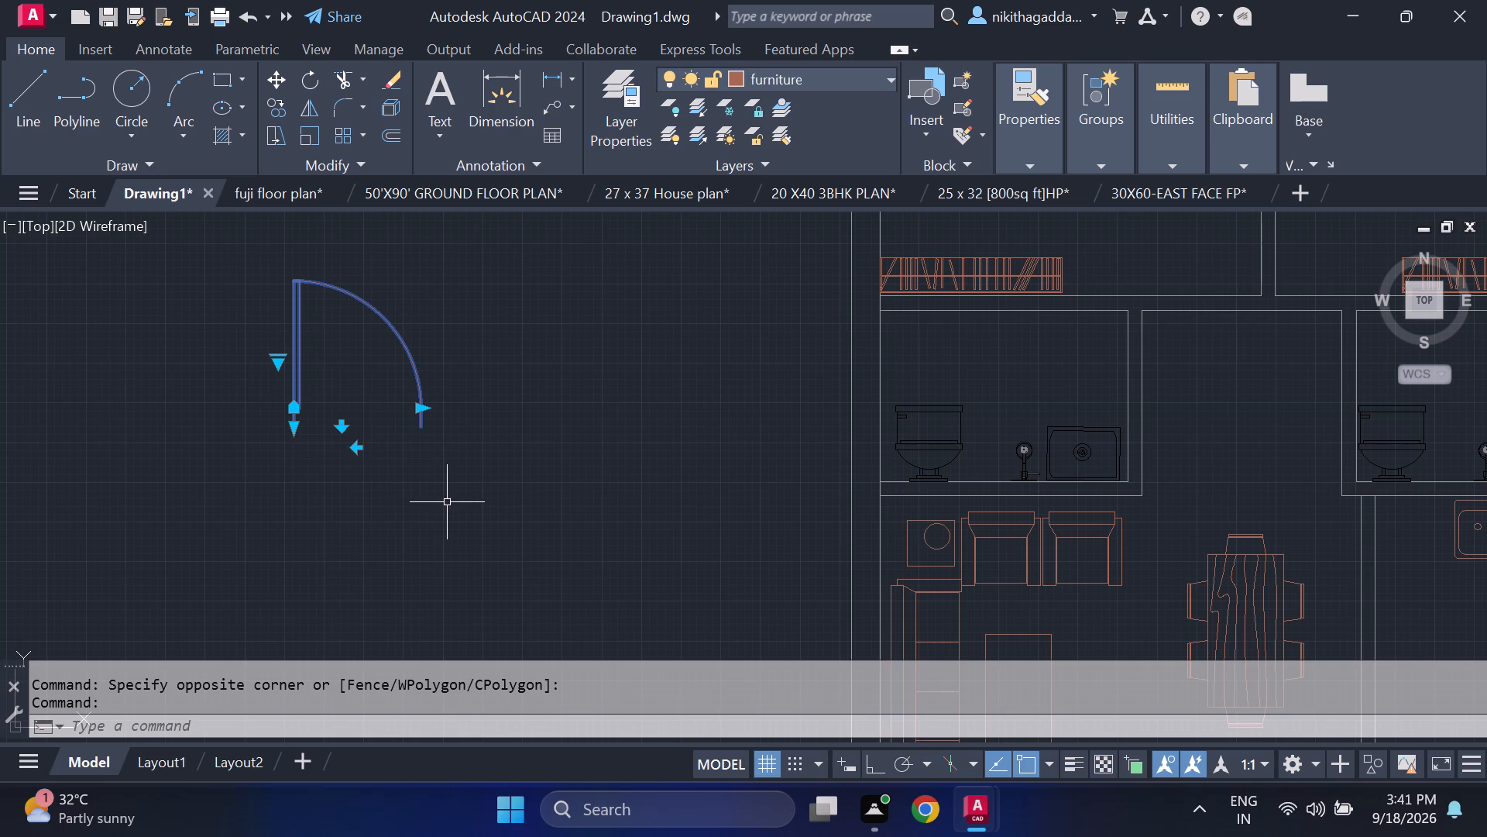
key(Escape)
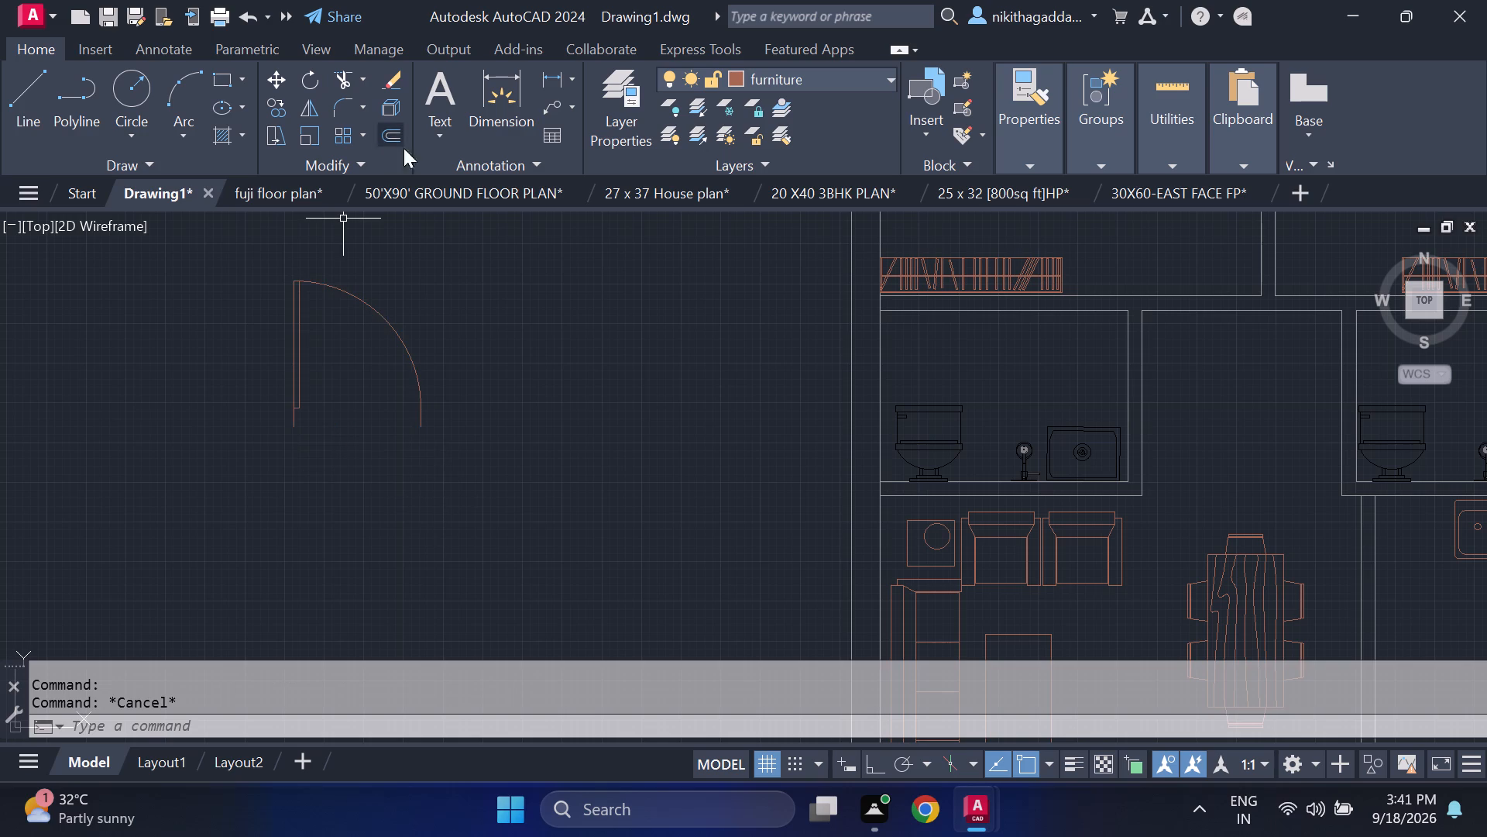
Mirror the door across a vertical line to its west with Ortho on, keeping the source door.
scroll(413, 187, down, 2)
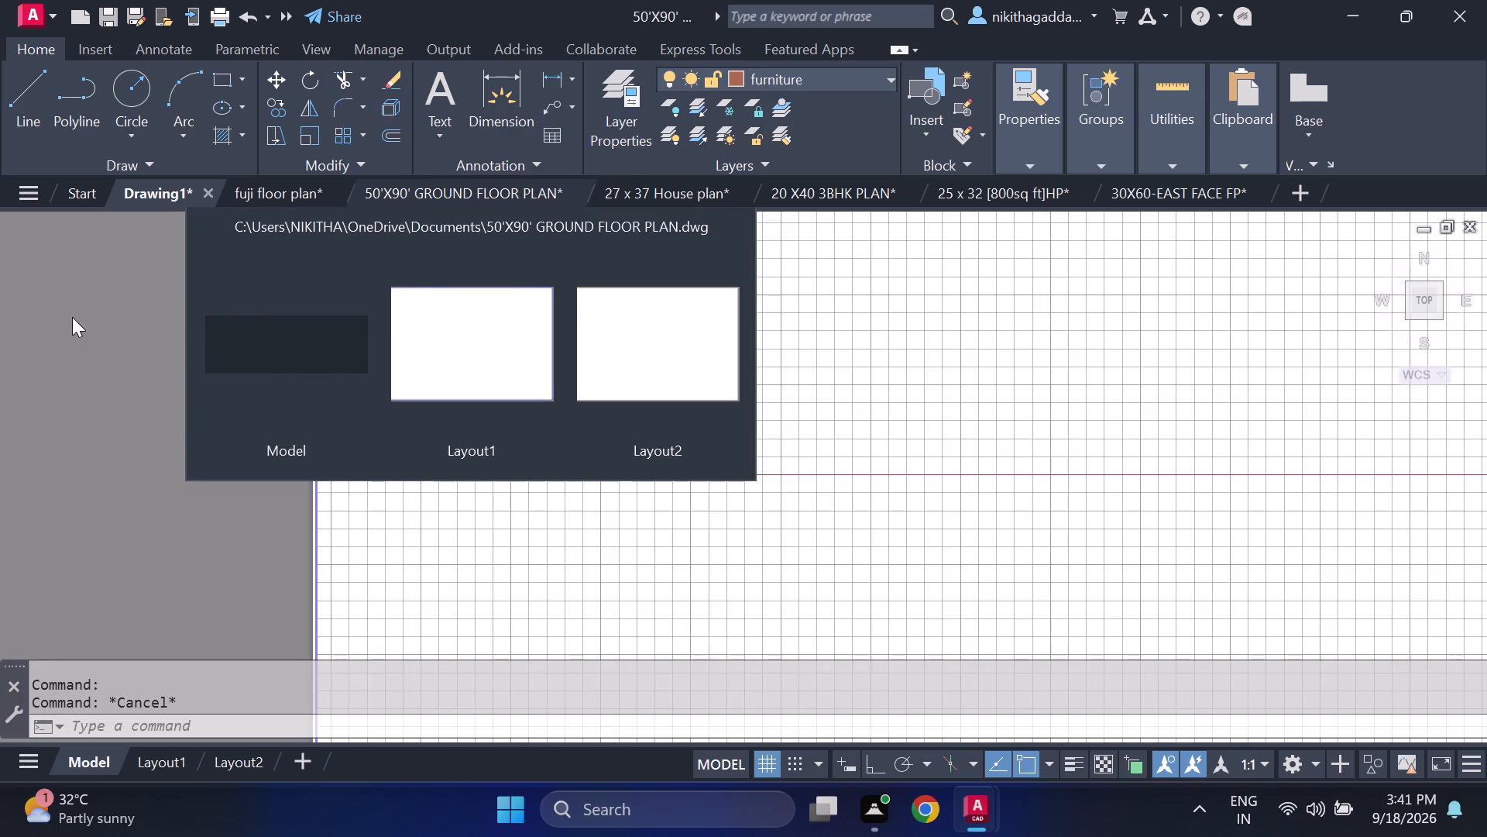
scroll(307, 423, down, 2)
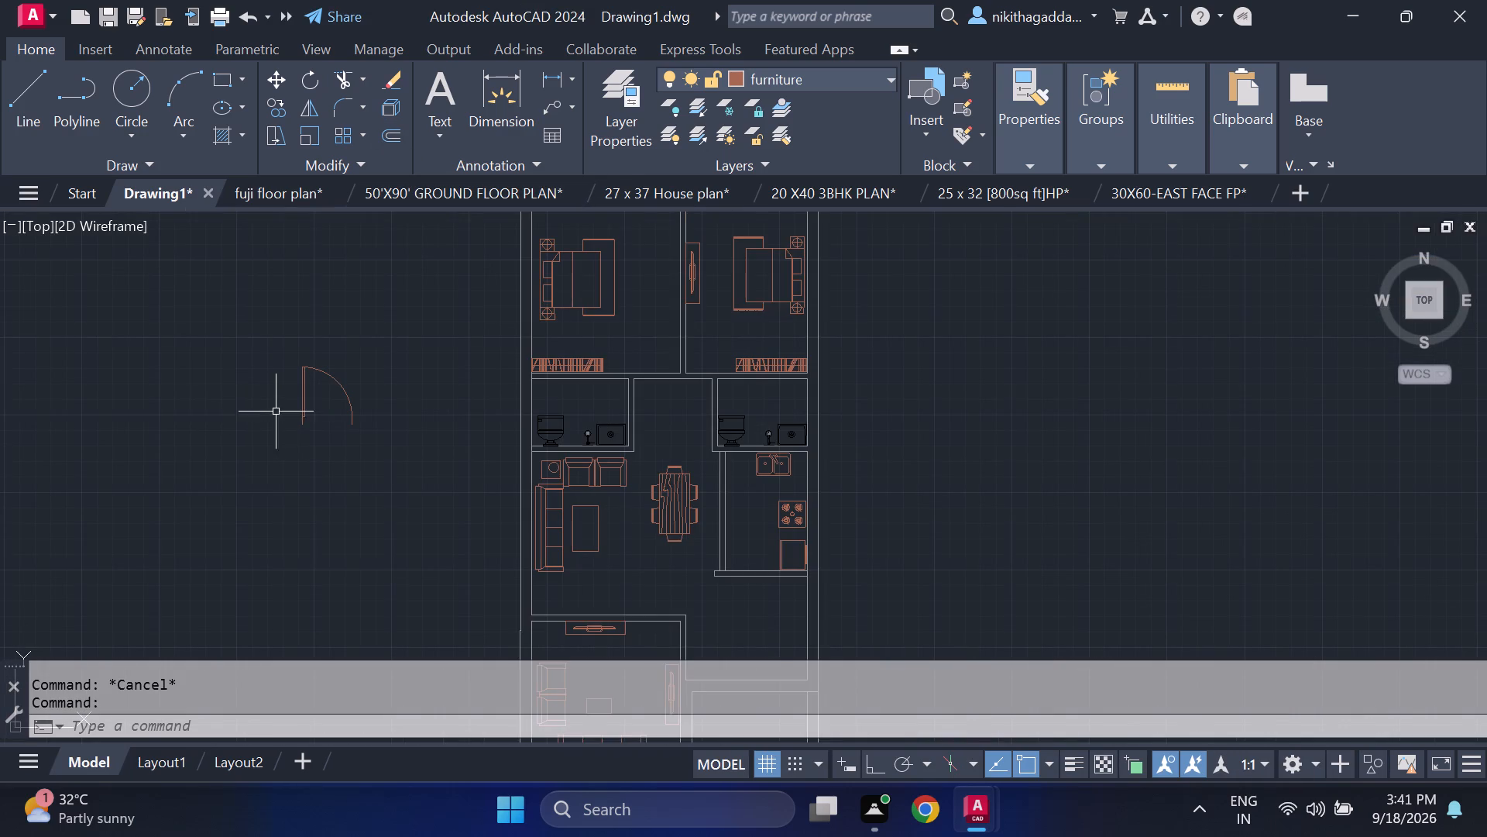
middle_drag(280, 410, 418, 449)
click(533, 408)
click(299, 497)
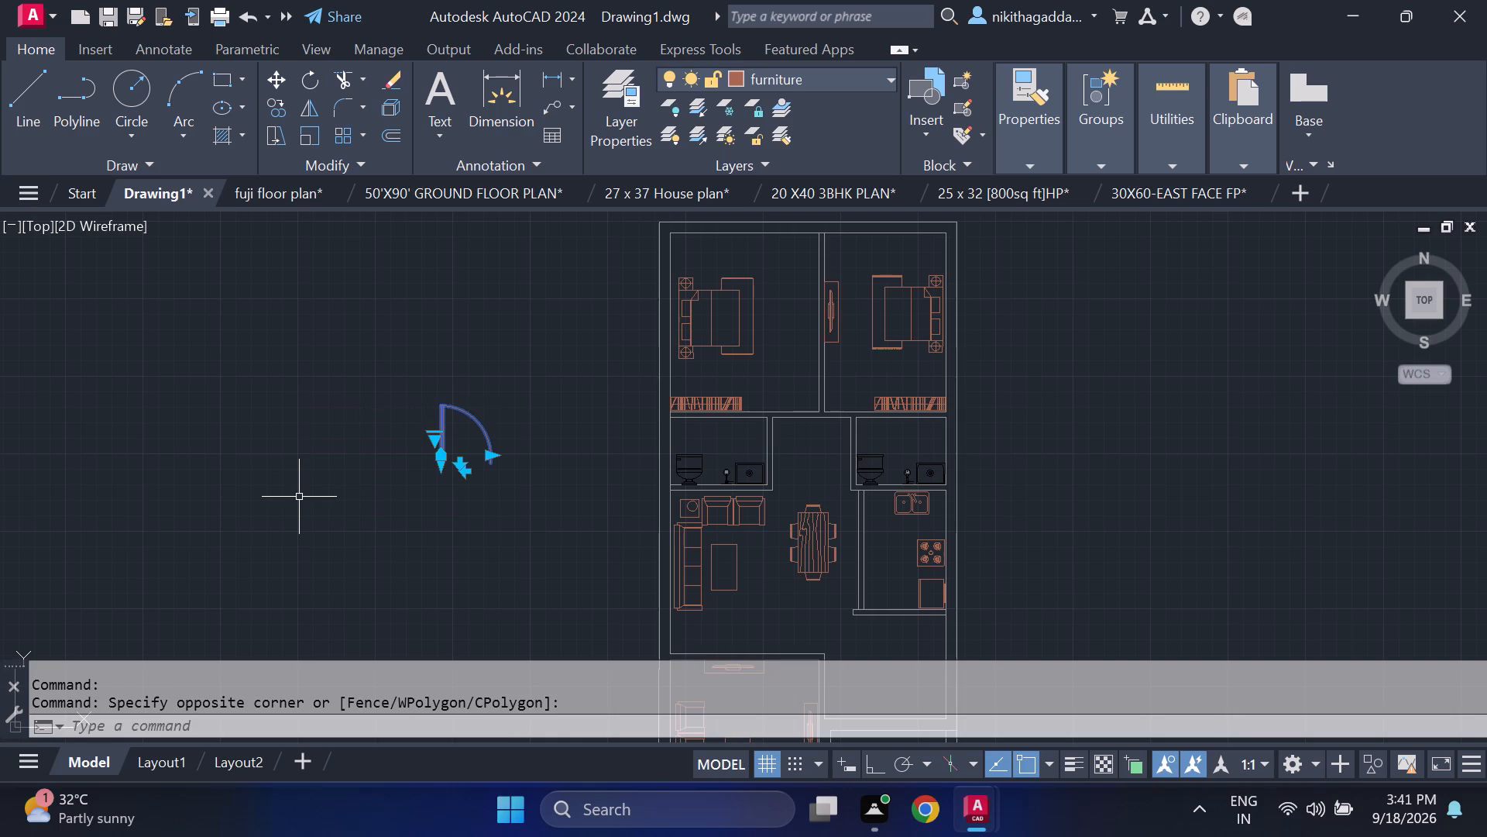
text(mi)
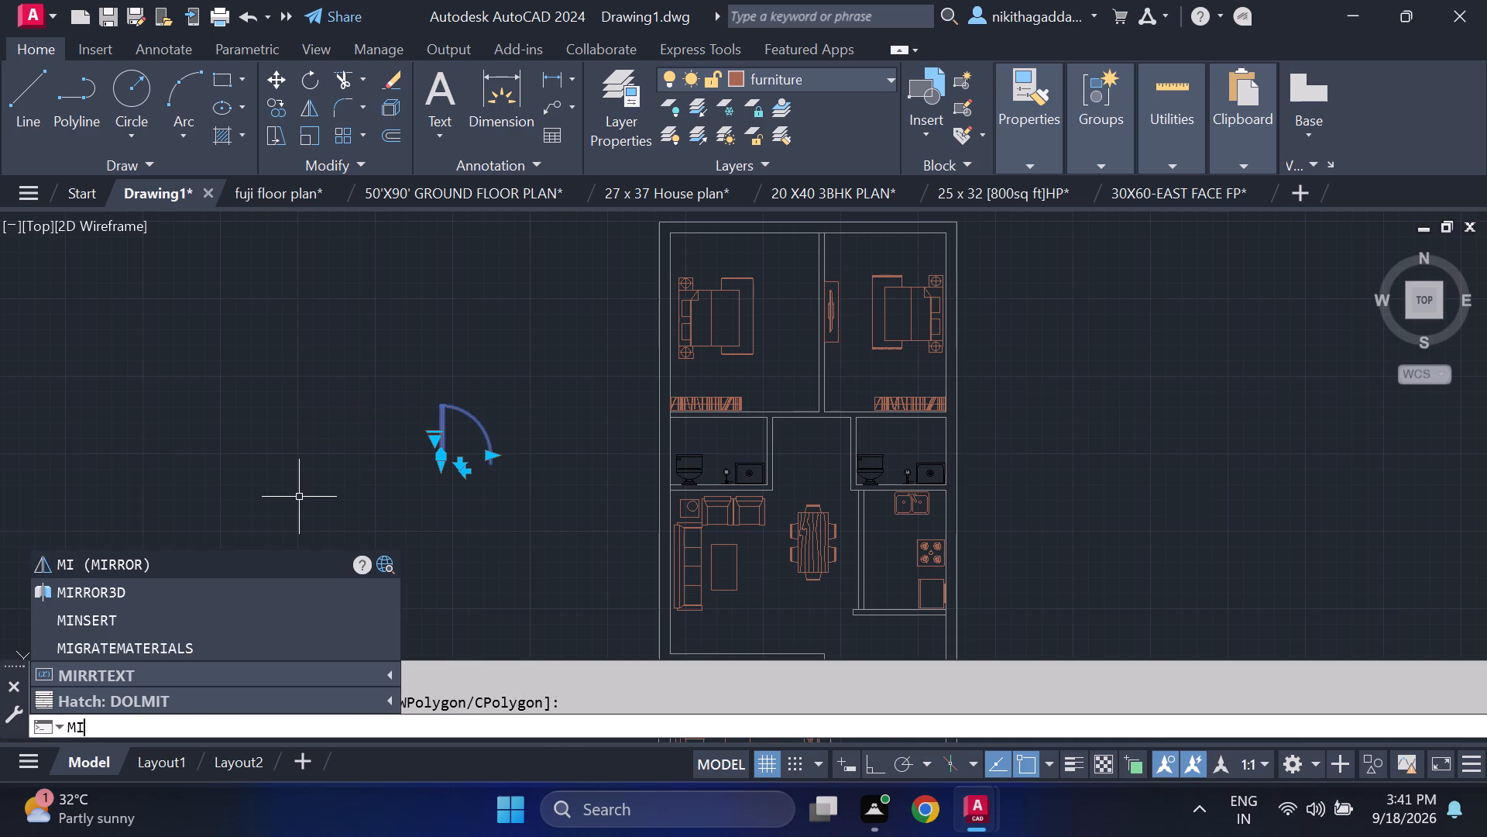
key(Return)
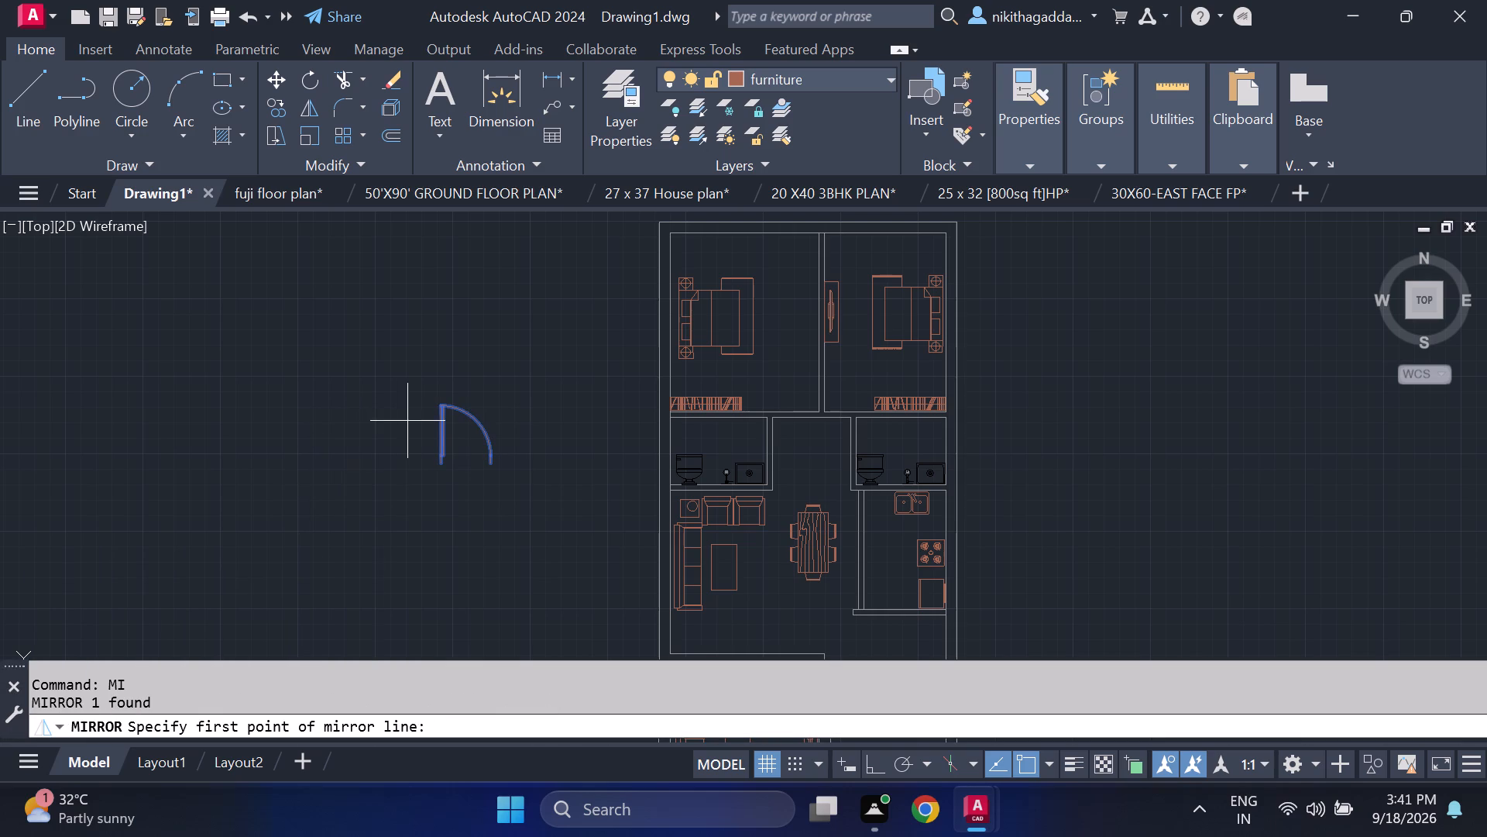
click(370, 401)
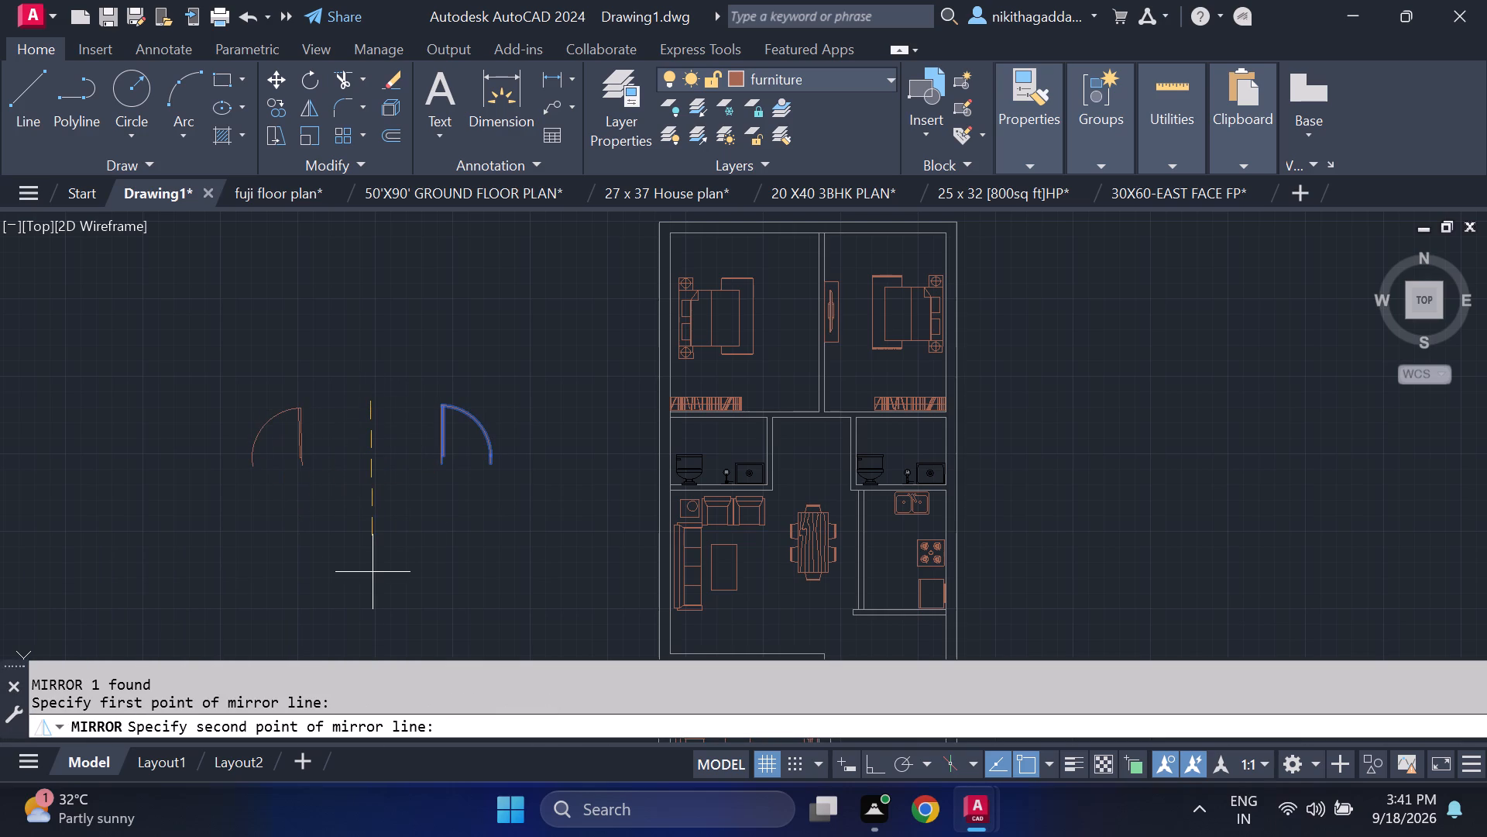
key(F8)
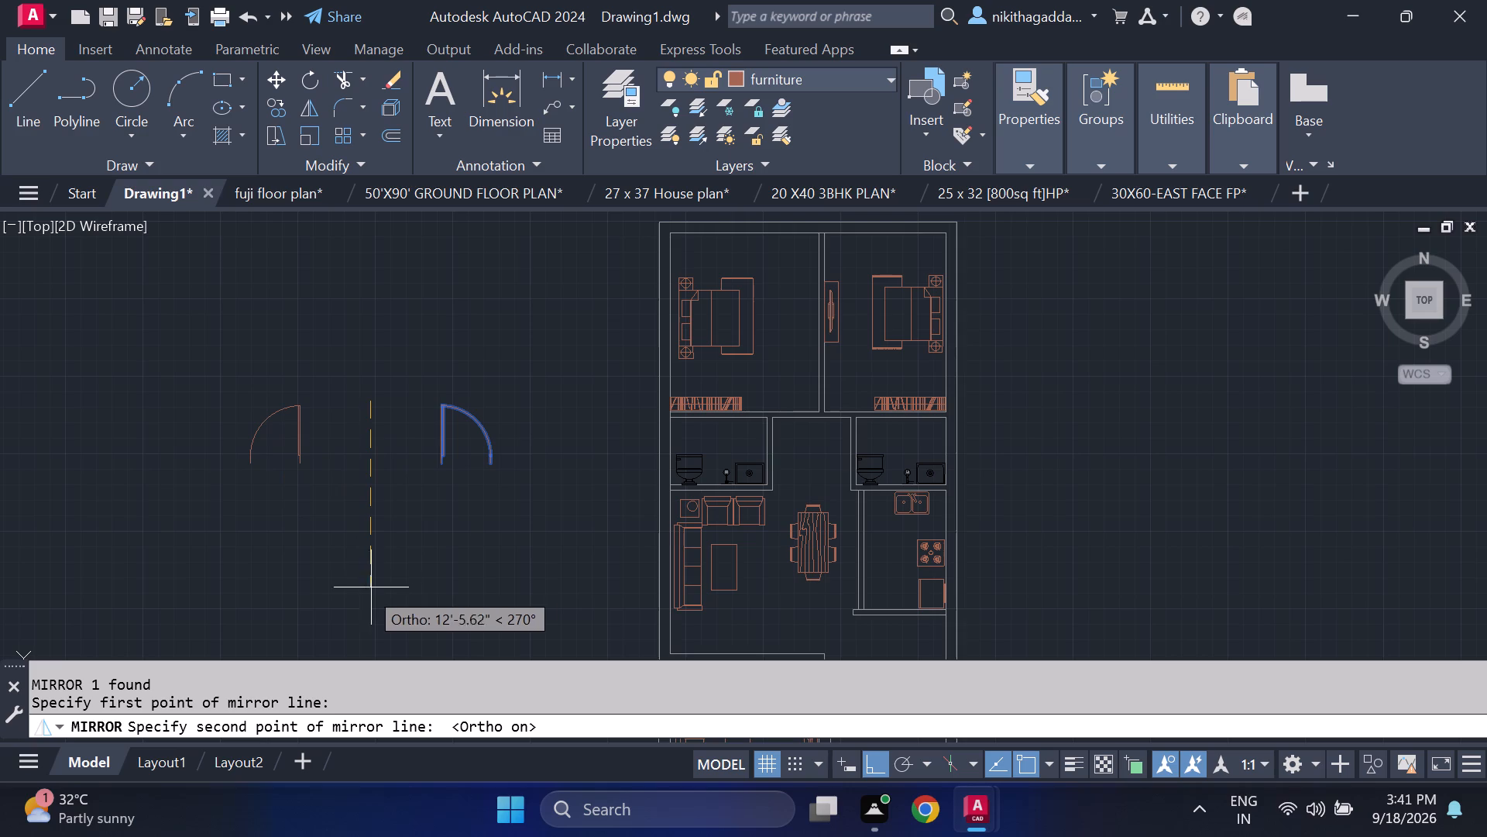
click(367, 591)
text(no)
key(Return)
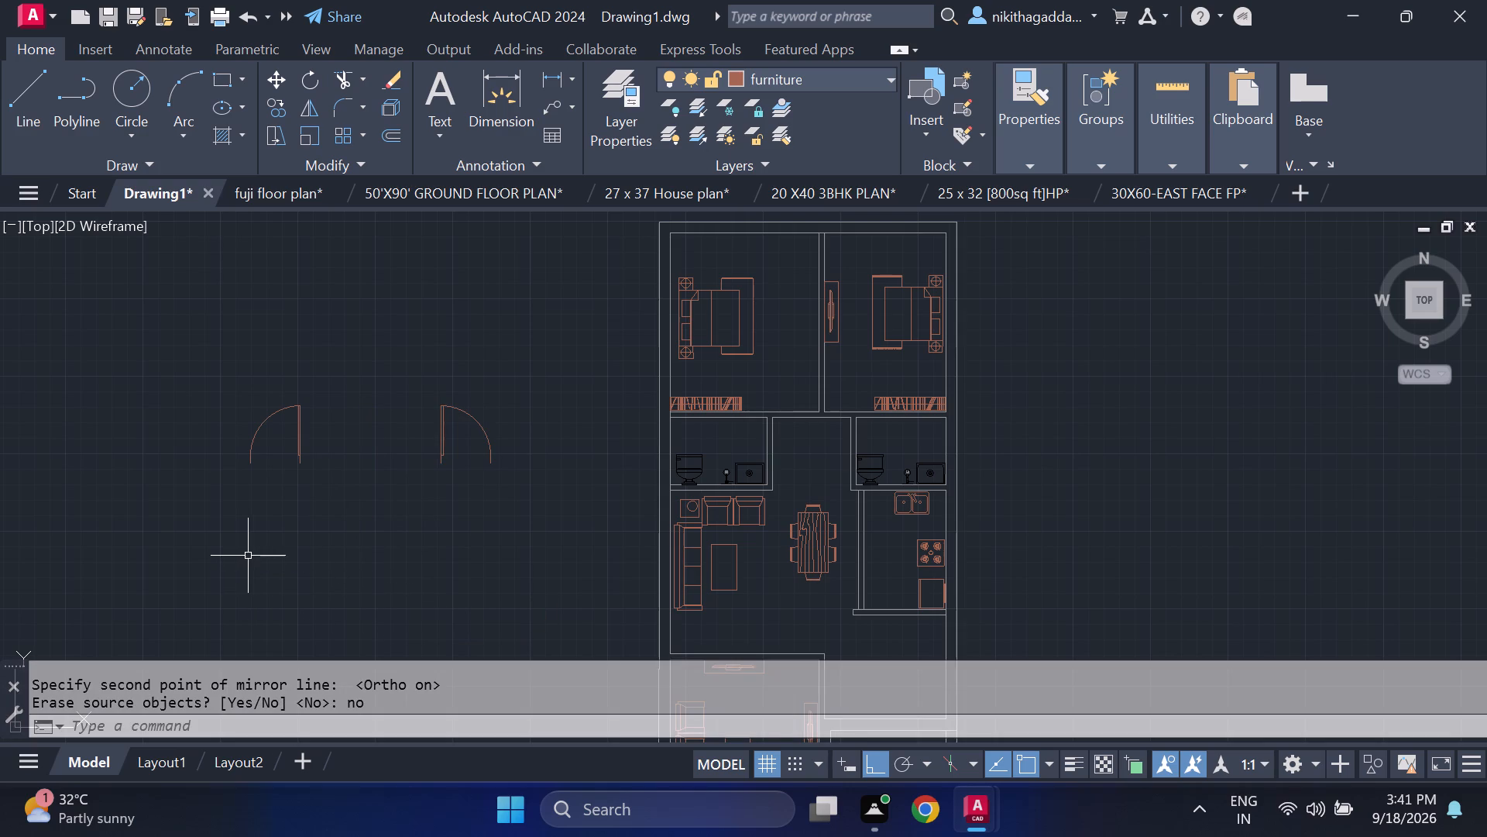
Copy the mirrored west door from its hinge-side bottom end to a spot straight below it.
middle_drag(243, 553, 307, 449)
drag(414, 287, 401, 298)
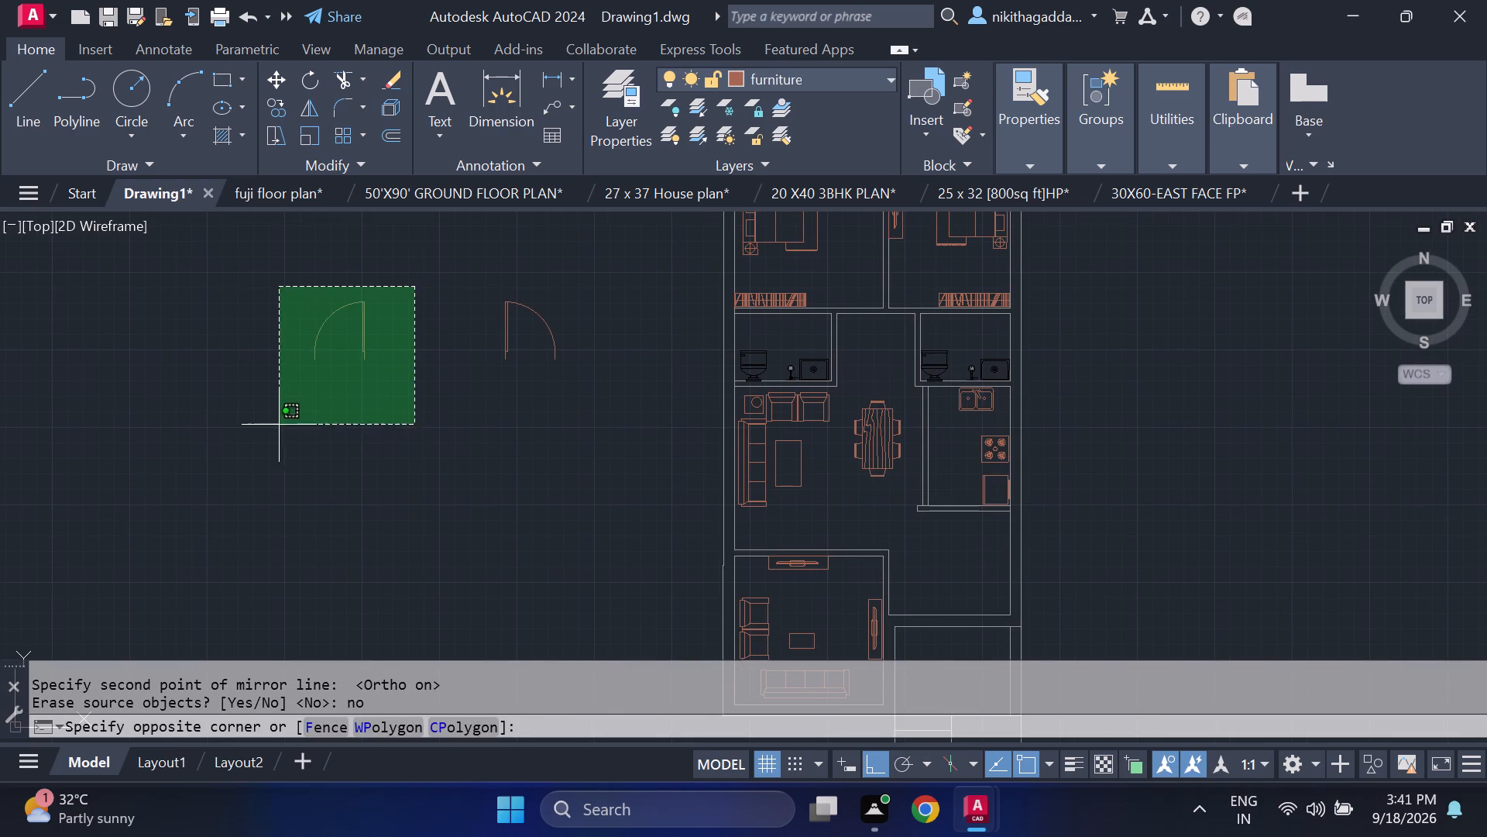
click(256, 427)
text(co)
key(Return)
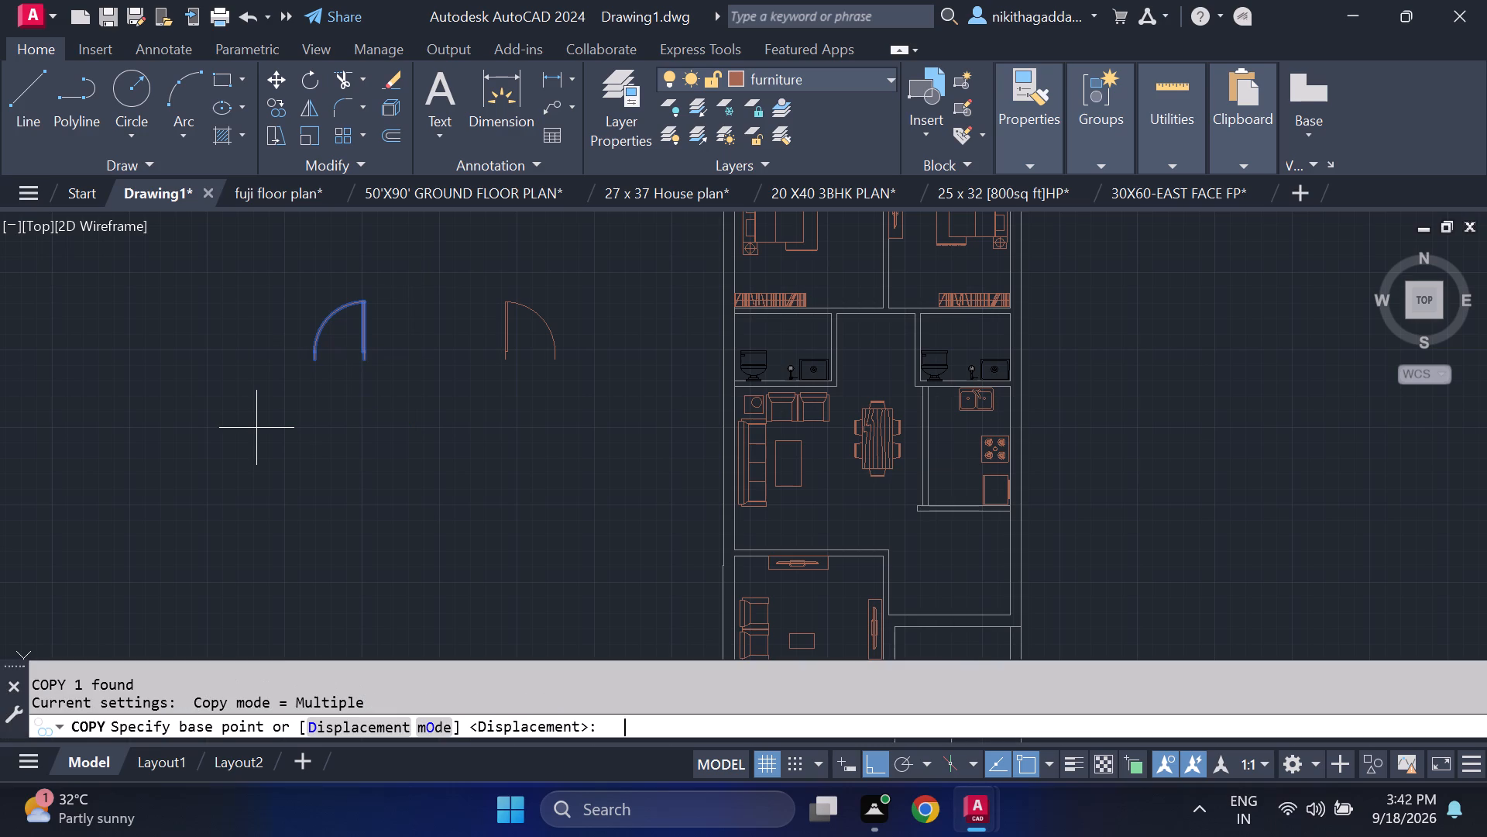
scroll(383, 330, up, 2)
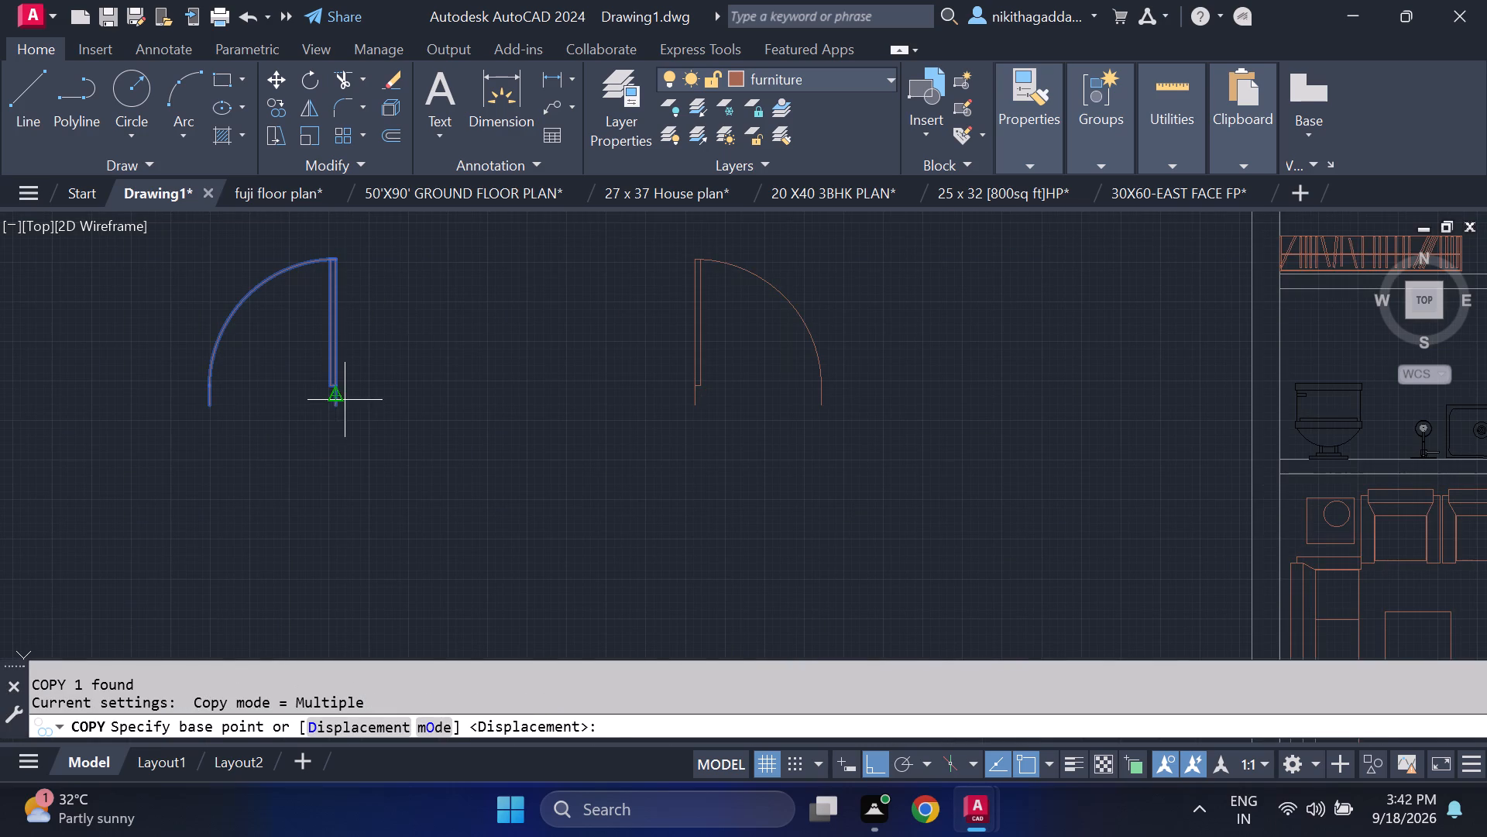
click(338, 411)
scroll(352, 518, down, 2)
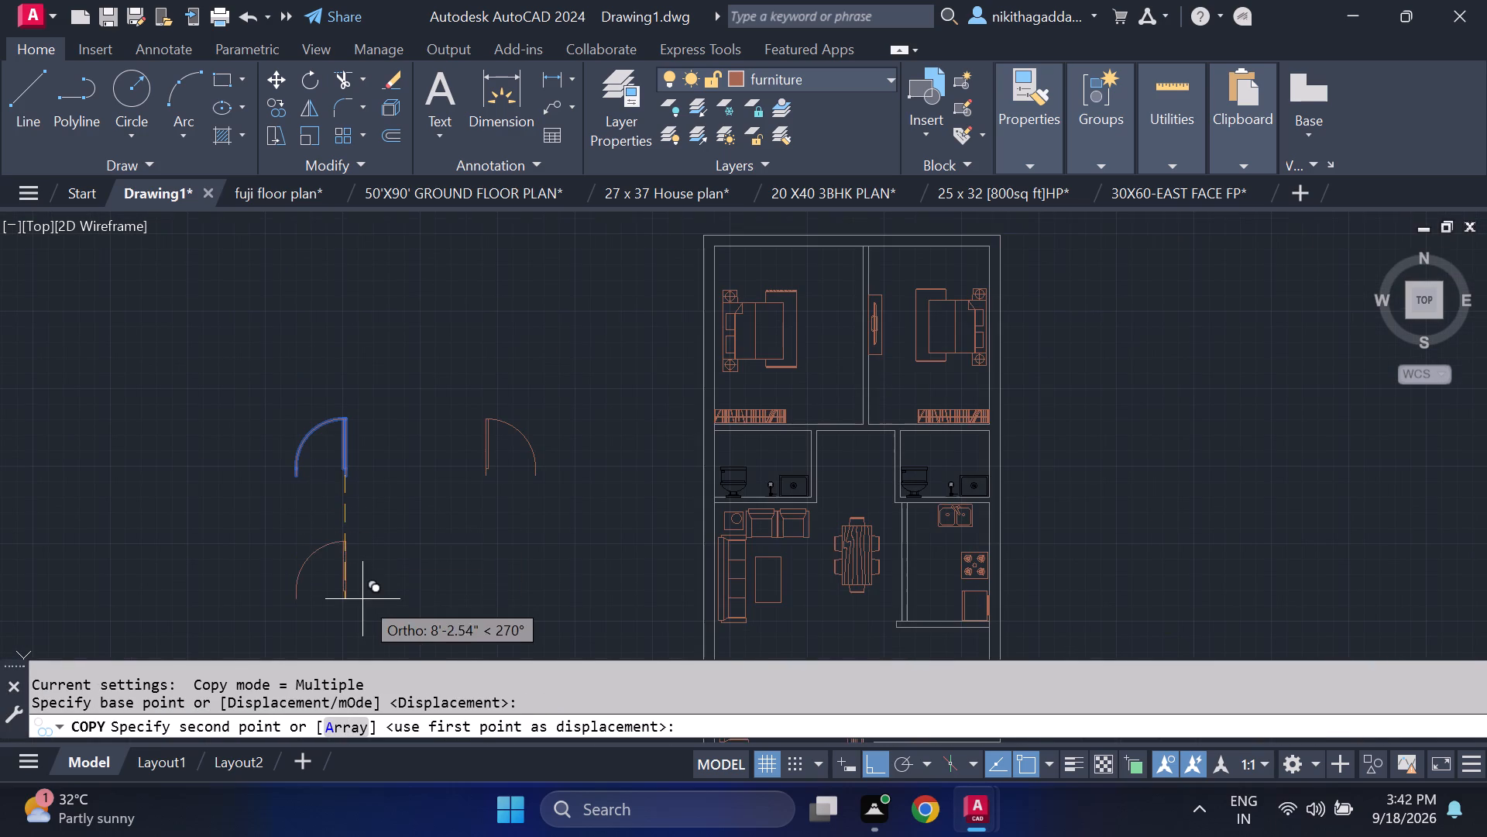
middle_drag(359, 595, 379, 507)
click(363, 528)
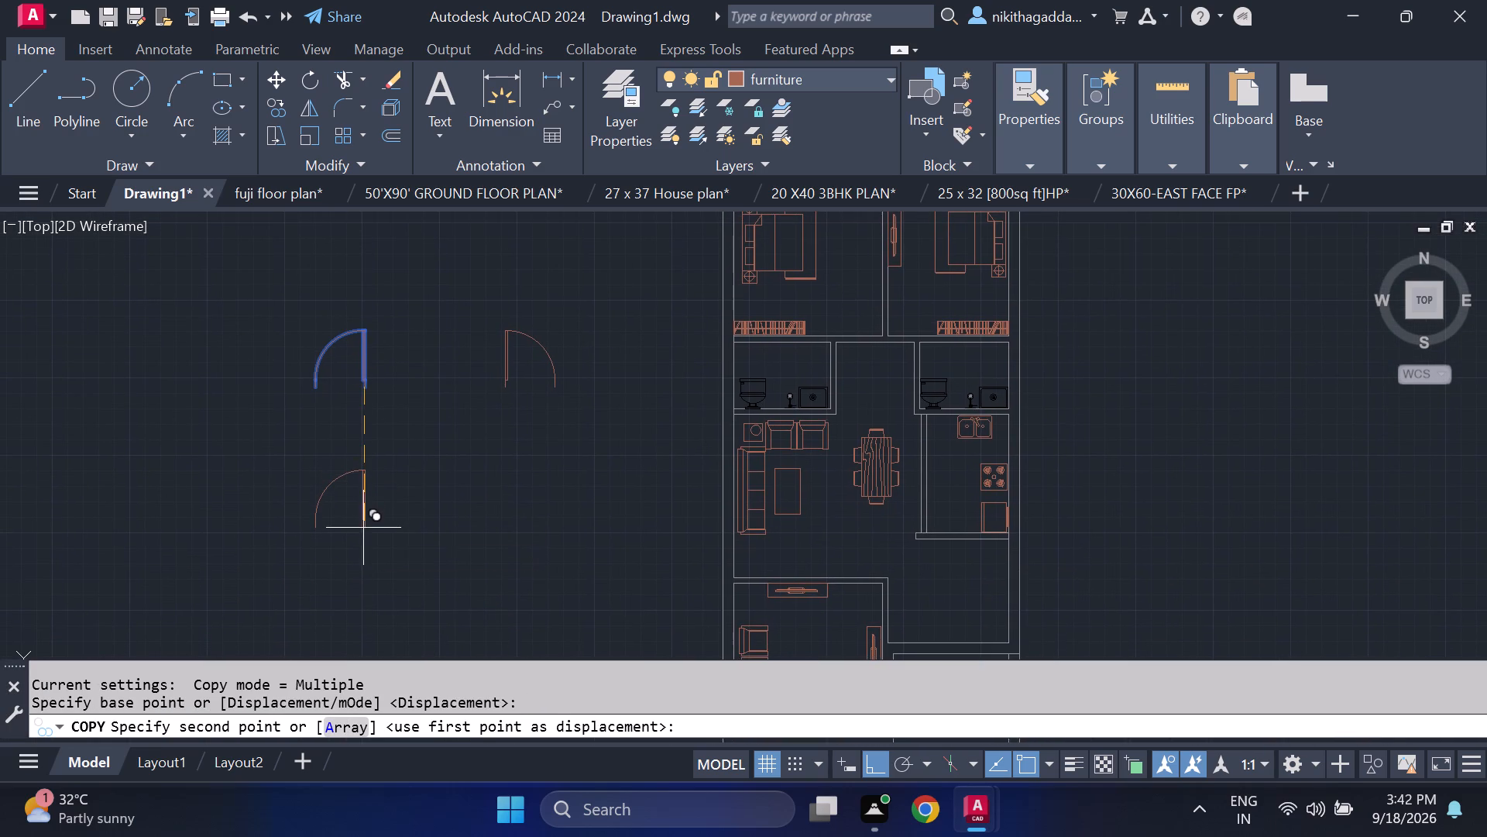
key(Escape)
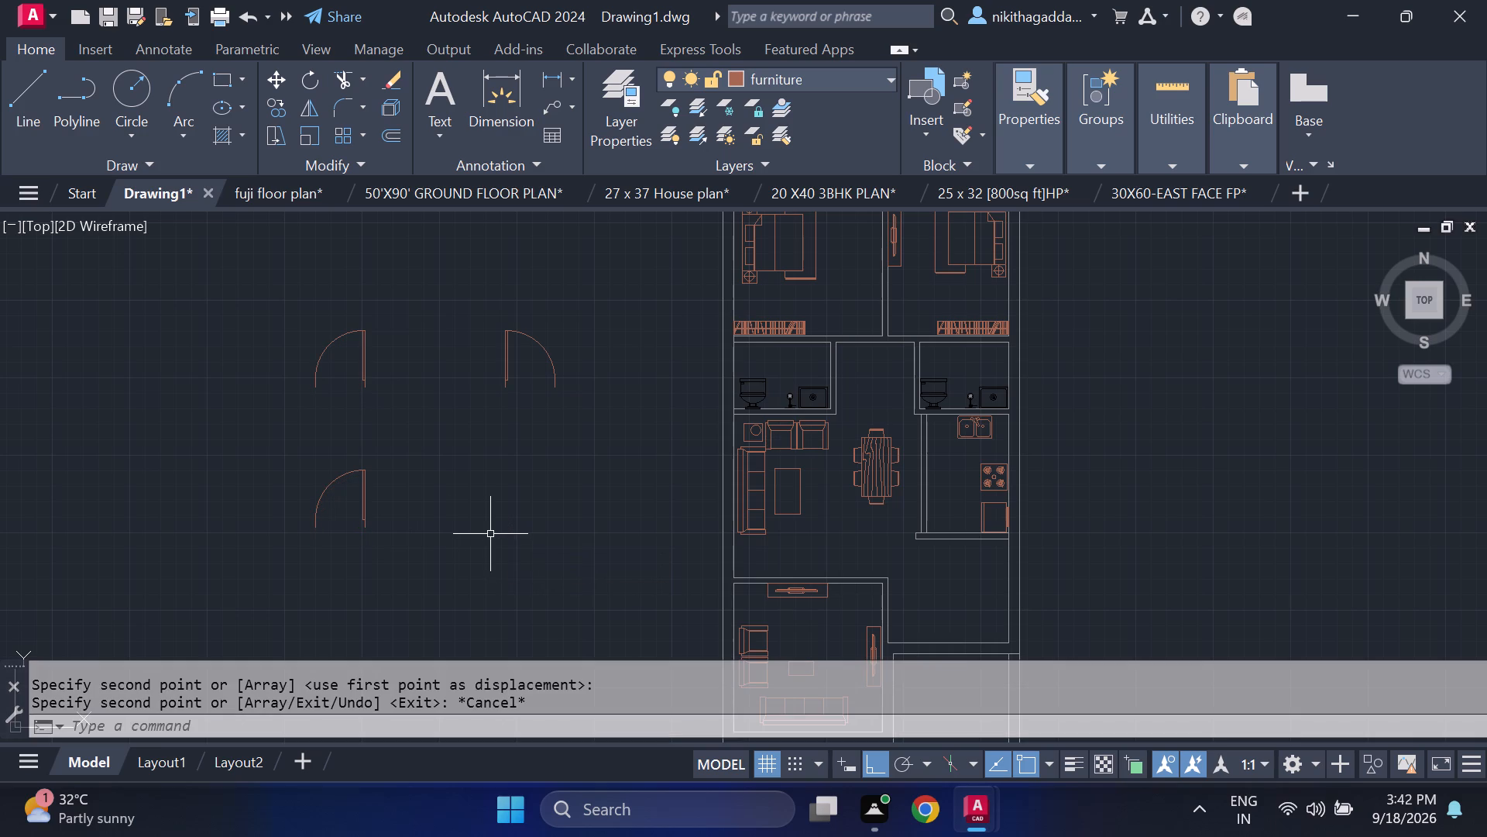
Rotate the lower door copy 90 degrees counterclockwise about its hinge-side bottom end so the leaf lies horizontally.
drag(421, 422, 404, 452)
click(230, 580)
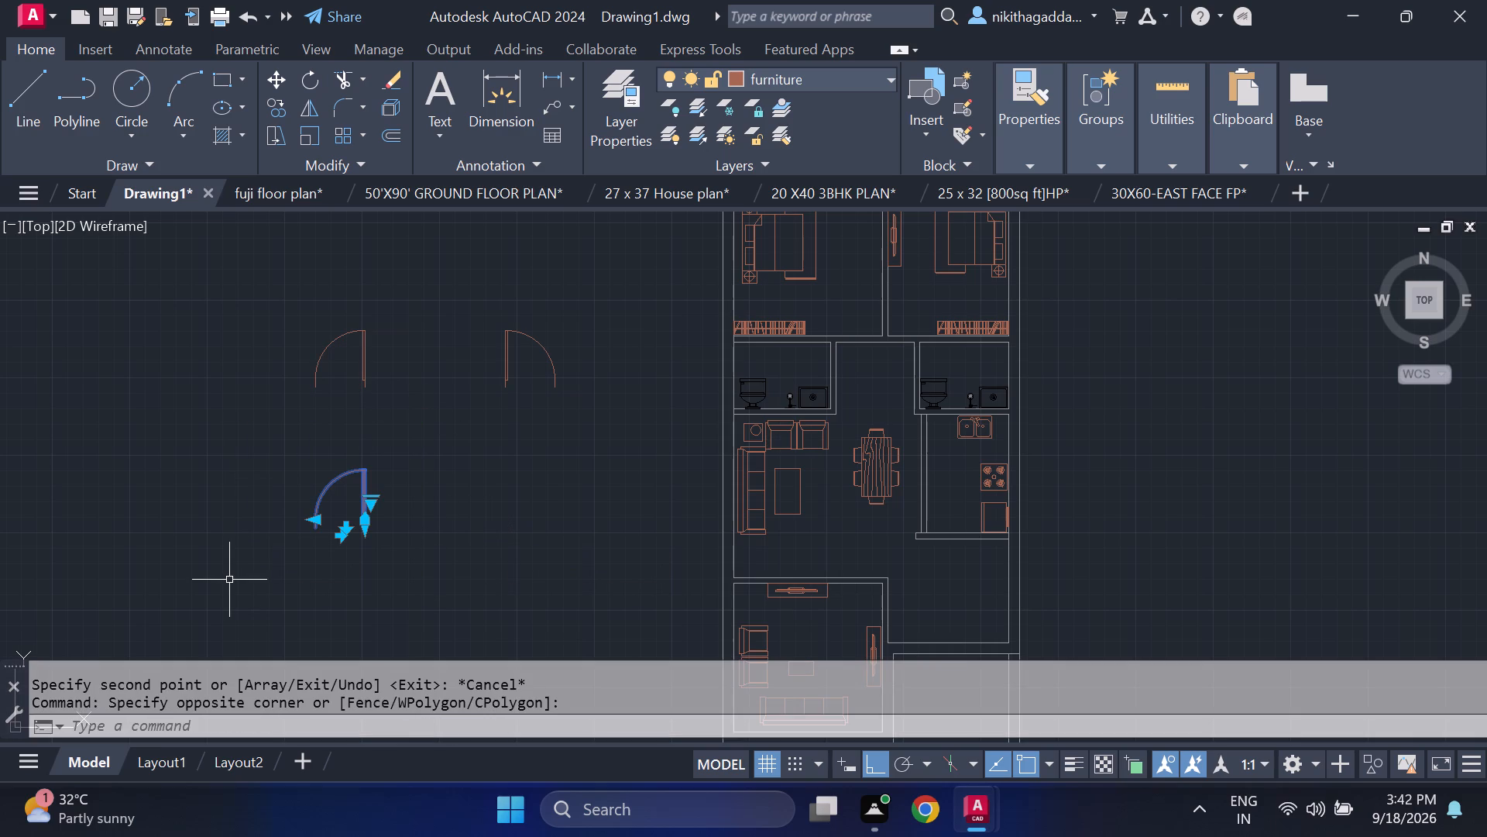
text(ro)
key(Return)
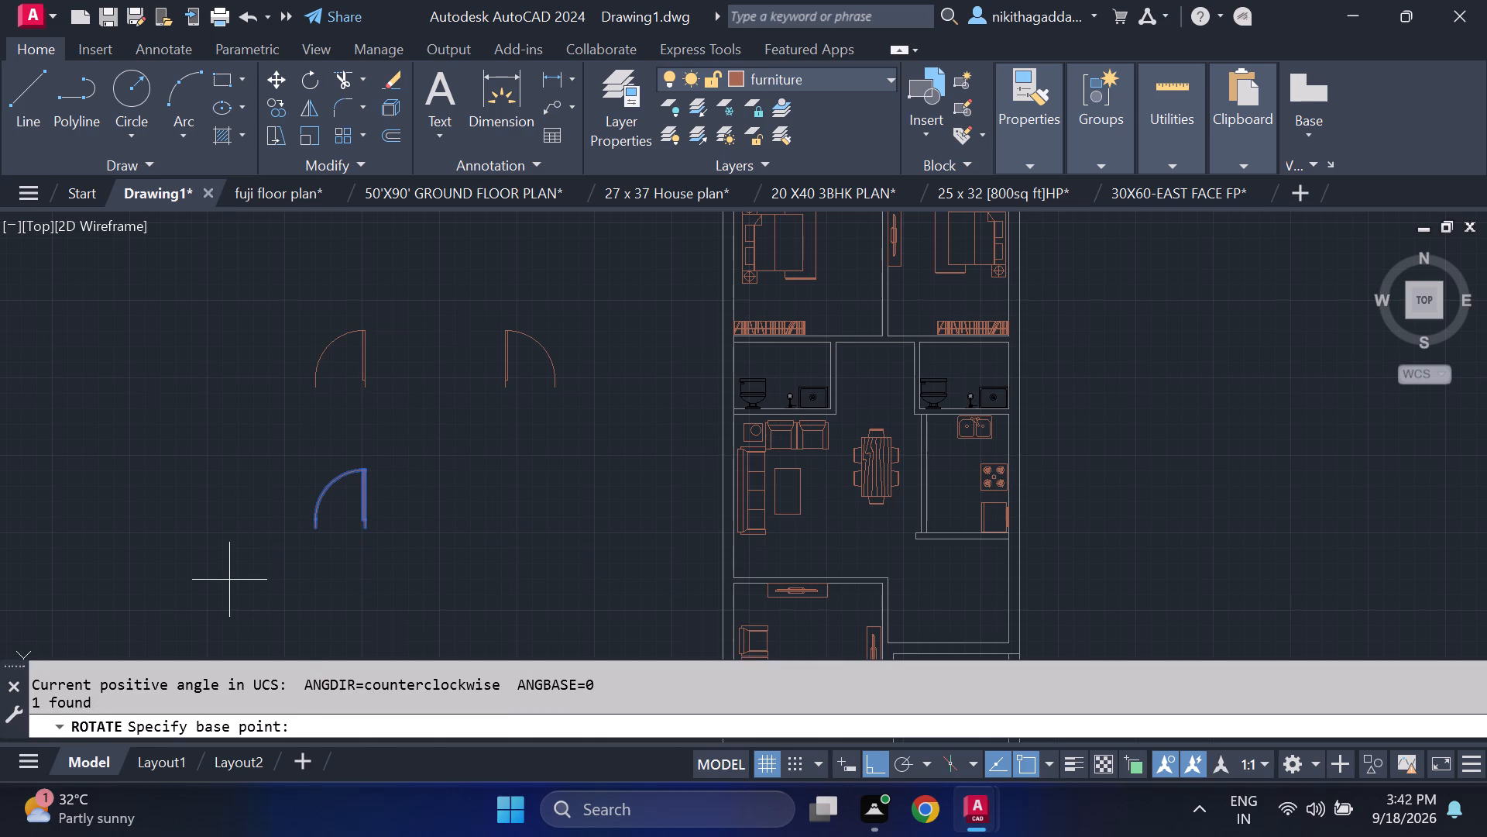
scroll(270, 613, up, 2)
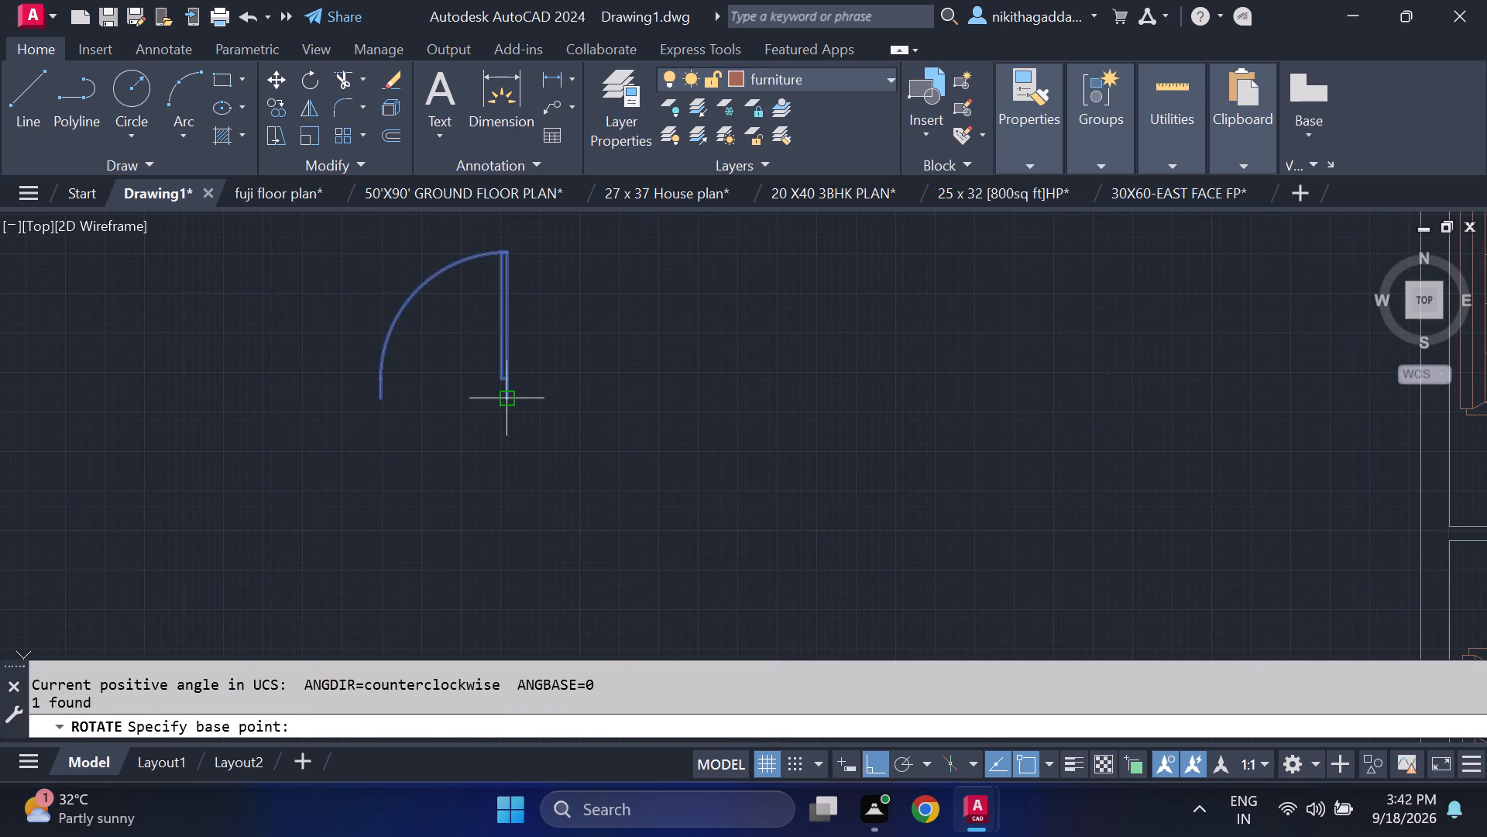
click(509, 401)
click(543, 250)
scroll(621, 378, down, 3)
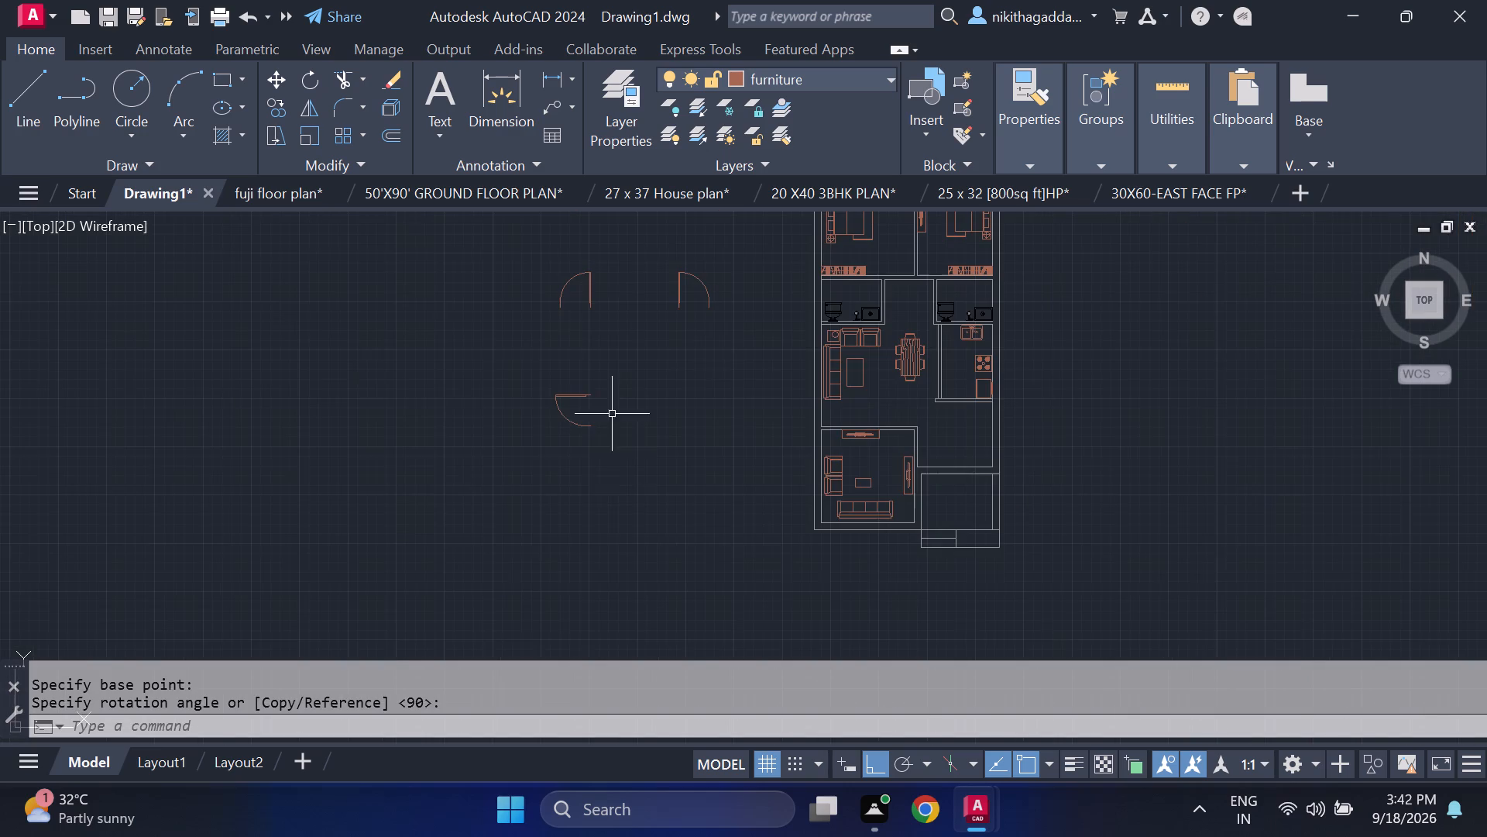
Mirror the rotated lower door across a vertical line to its east, keeping the source door.
scroll(606, 394, up, 2)
drag(615, 361, 561, 402)
click(300, 488)
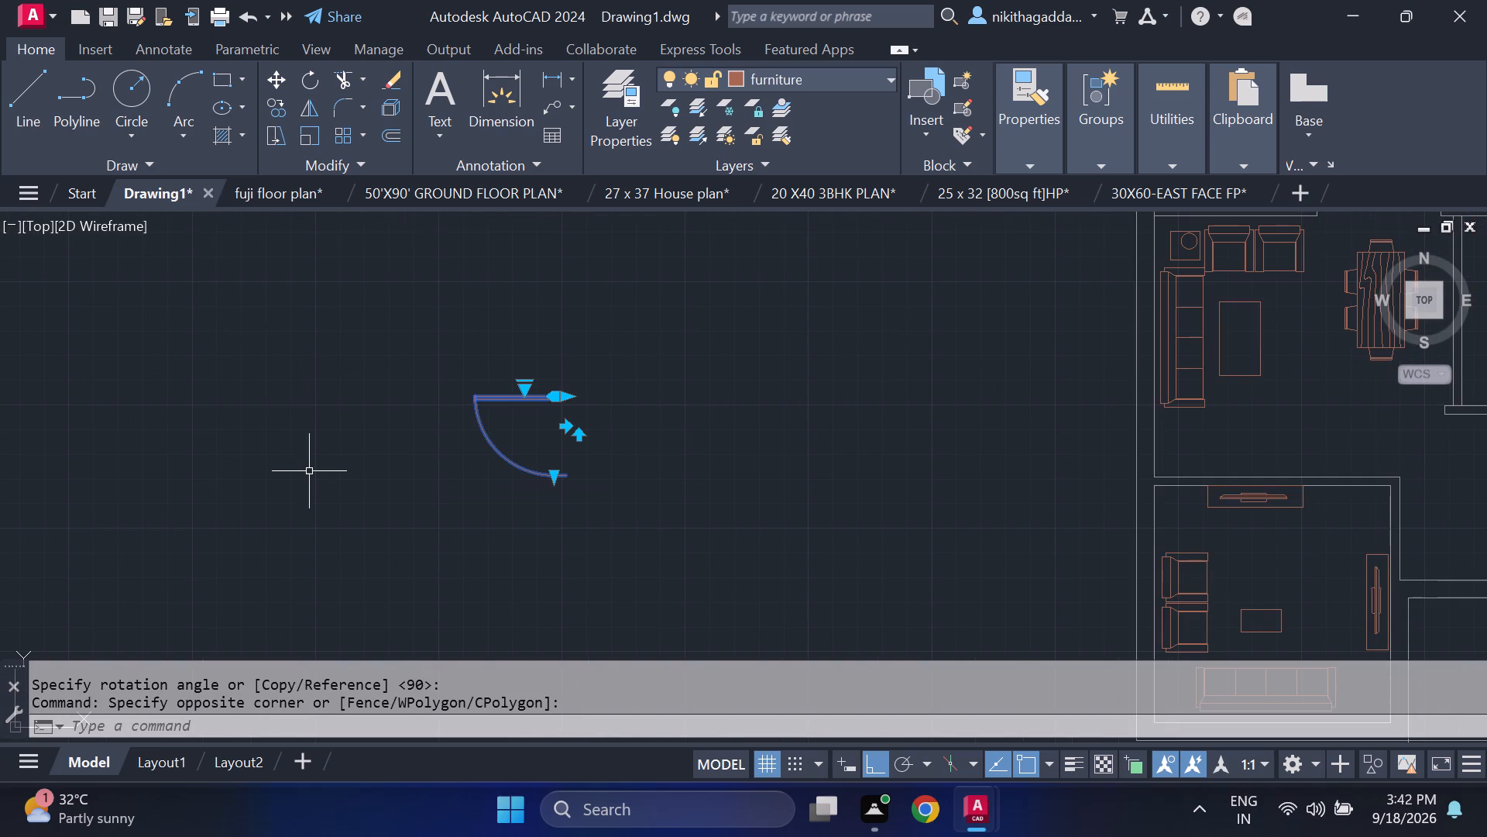
text(mi)
key(Return)
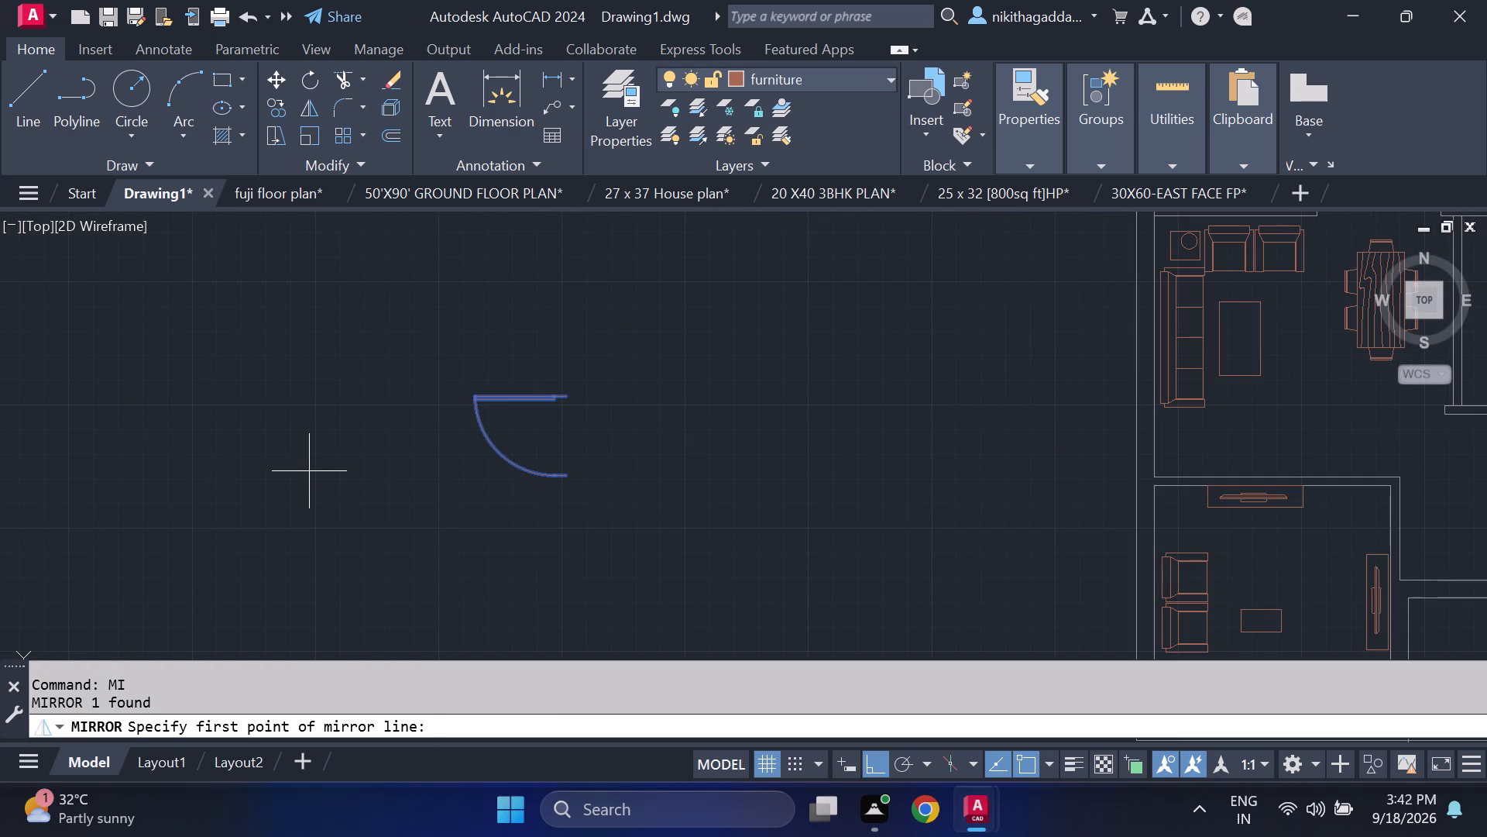
scroll(326, 487, down, 3)
scroll(389, 457, up, 2)
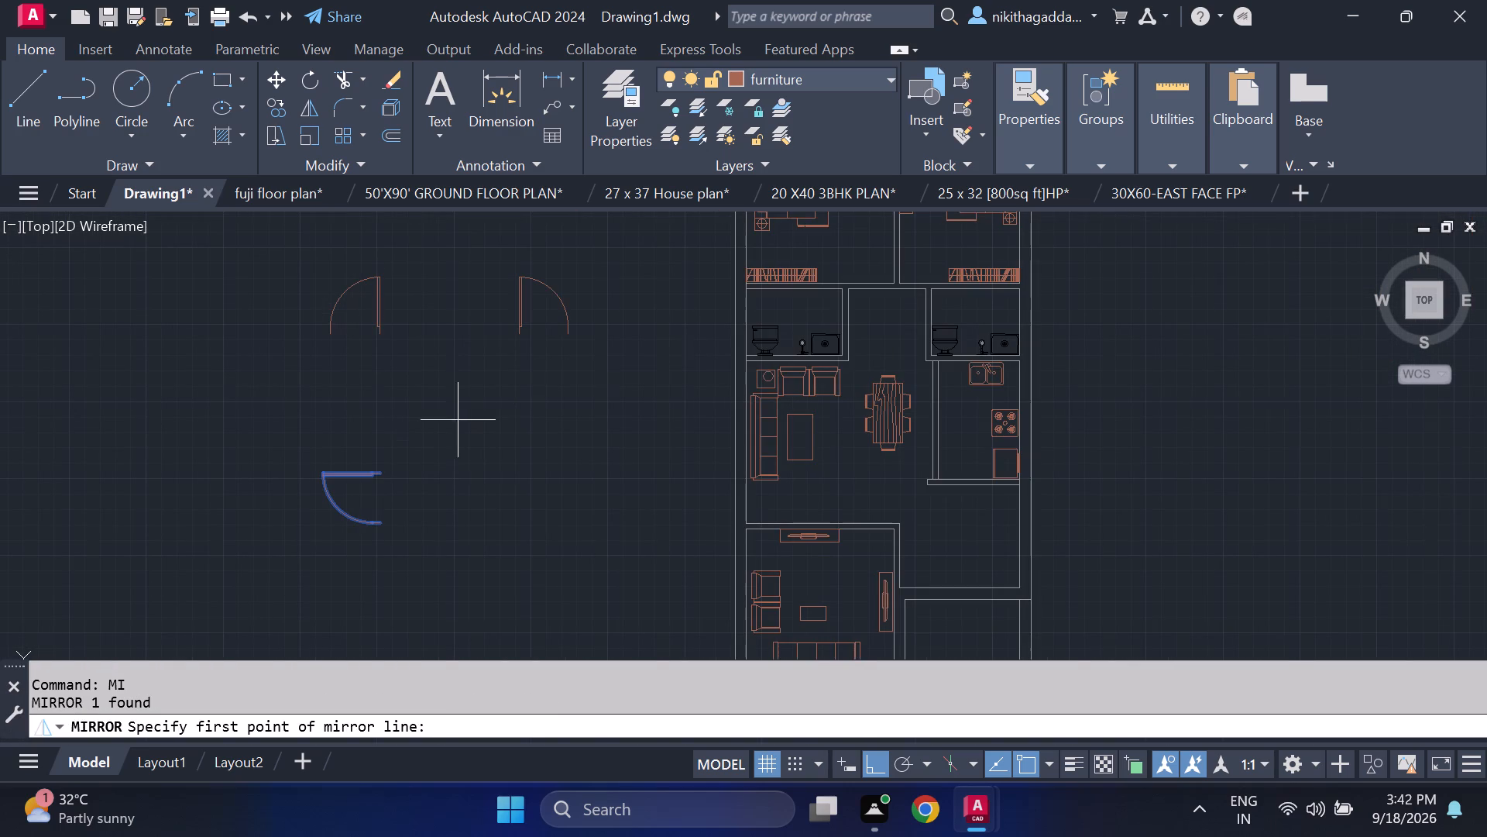
click(475, 404)
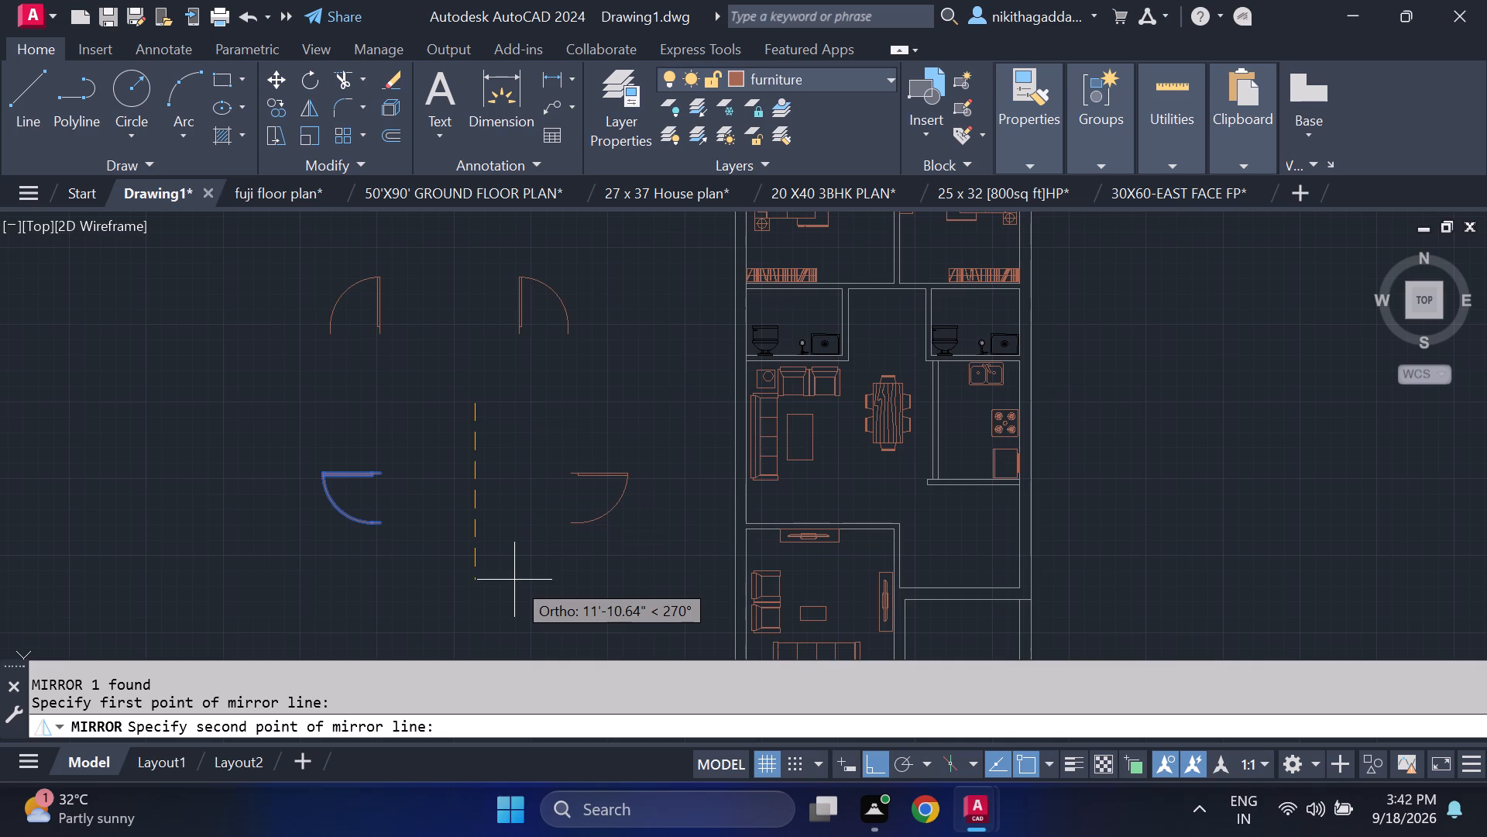
click(514, 580)
text(no)
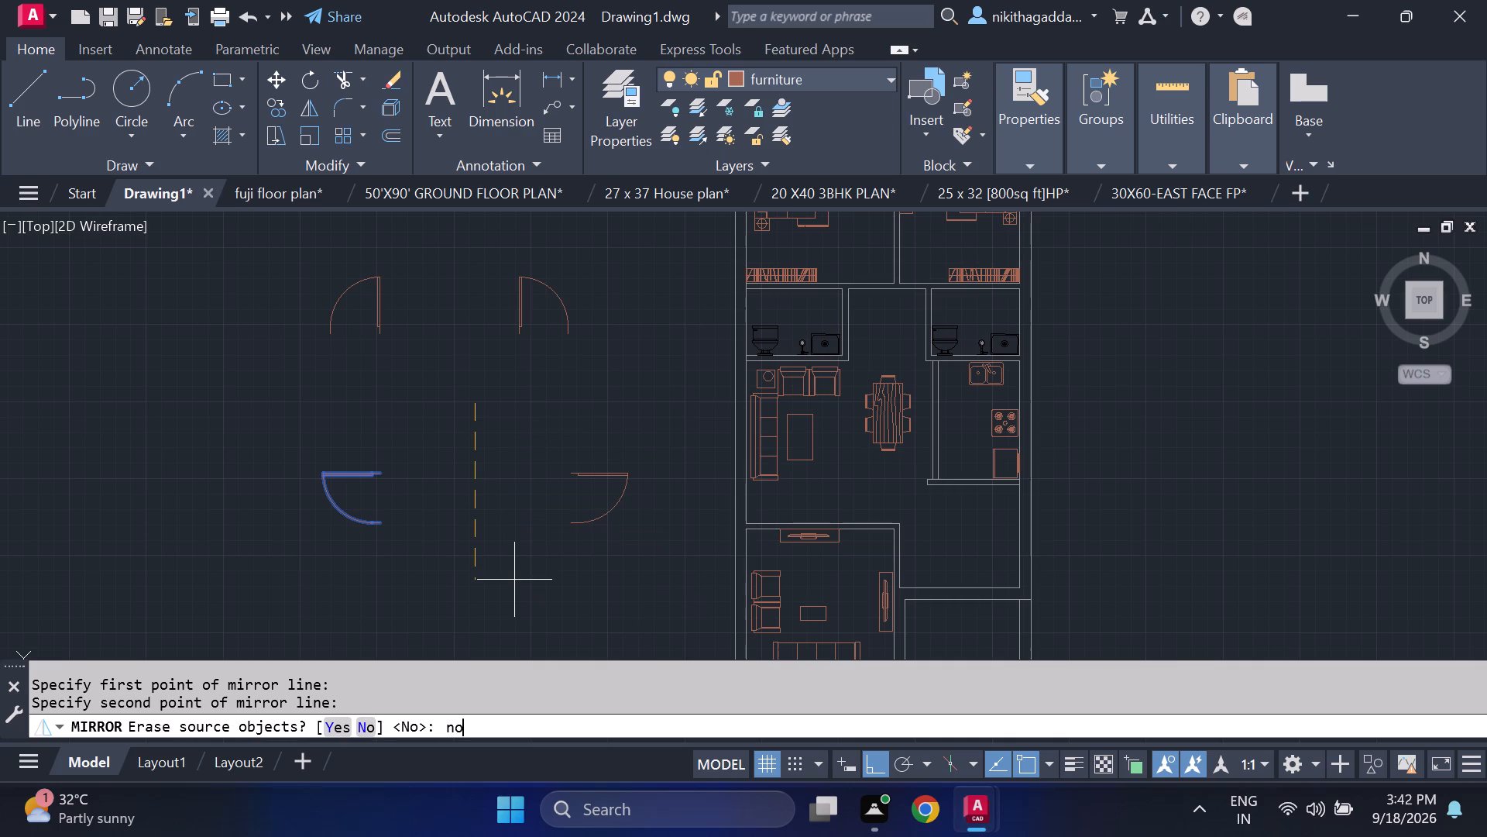
key(Return)
With Ortho off, copy the loose northwest door by its hinge-side bottom end into the west bedroom's south wall, near the central partition.
scroll(516, 580, down, 2)
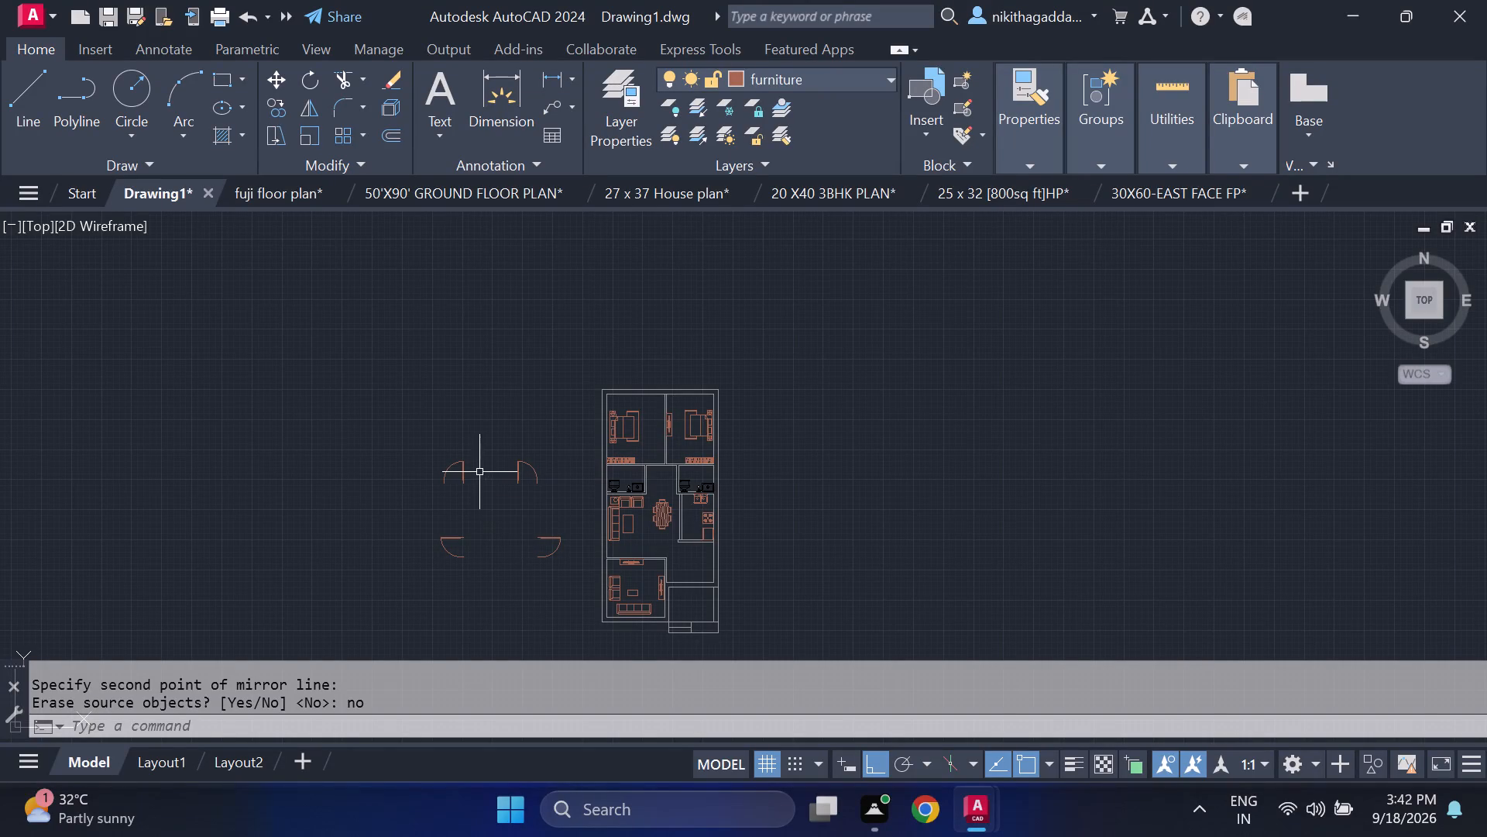
scroll(453, 443, up, 2)
click(518, 468)
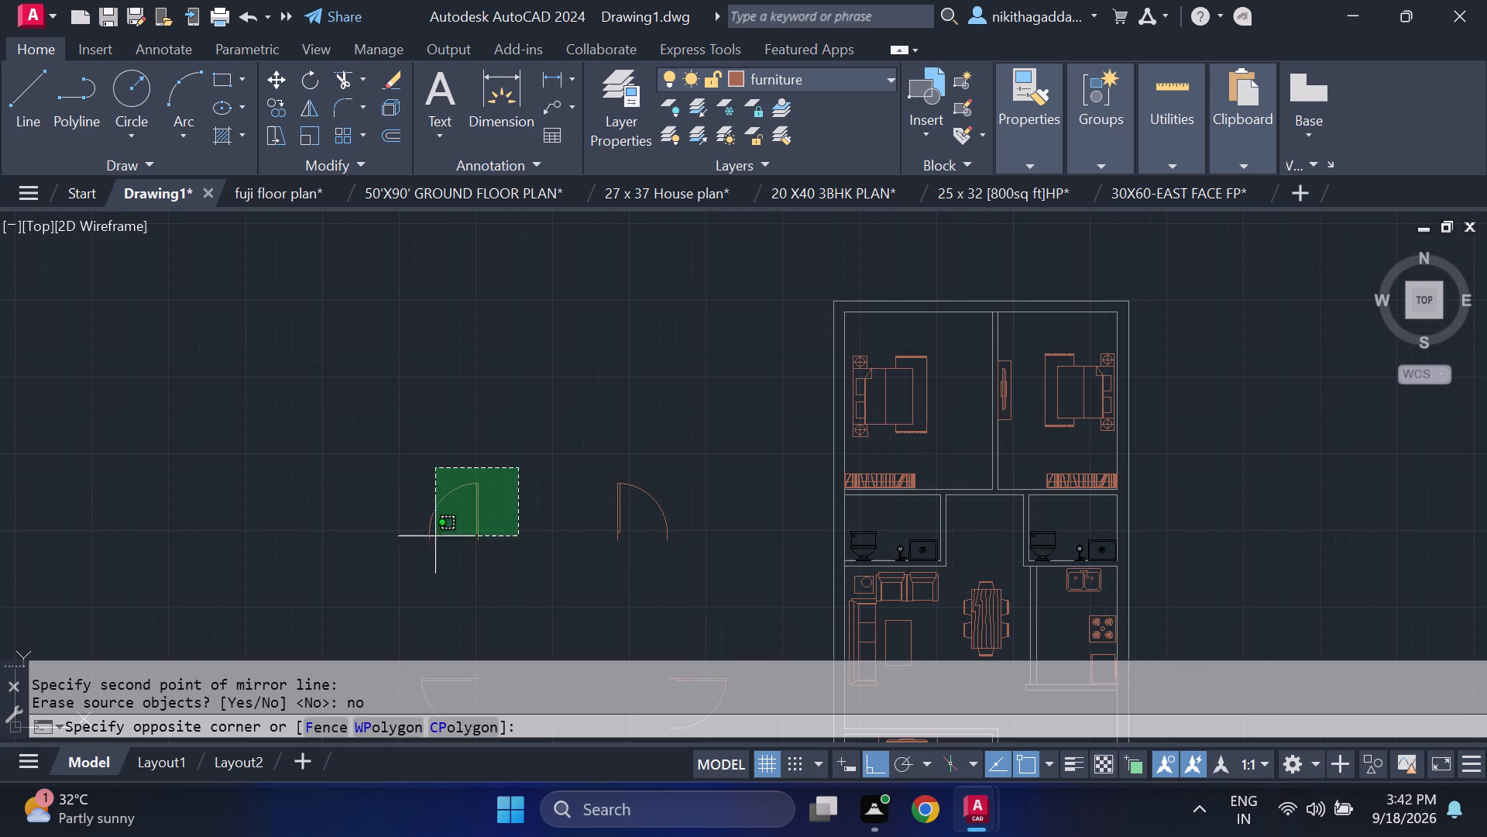
click(378, 559)
key(m)
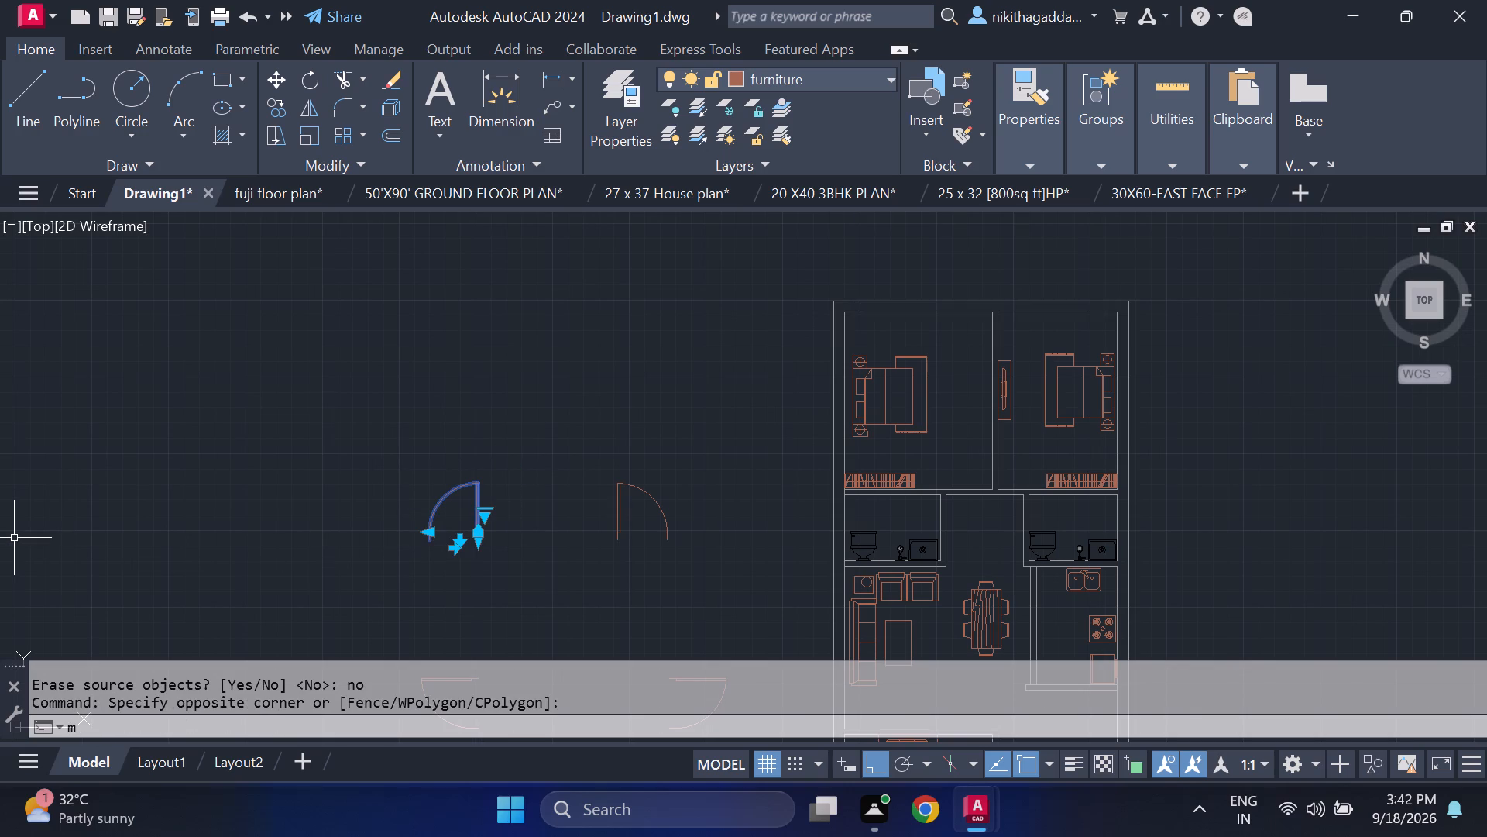
key(BackSpace)
text(co)
key(Return)
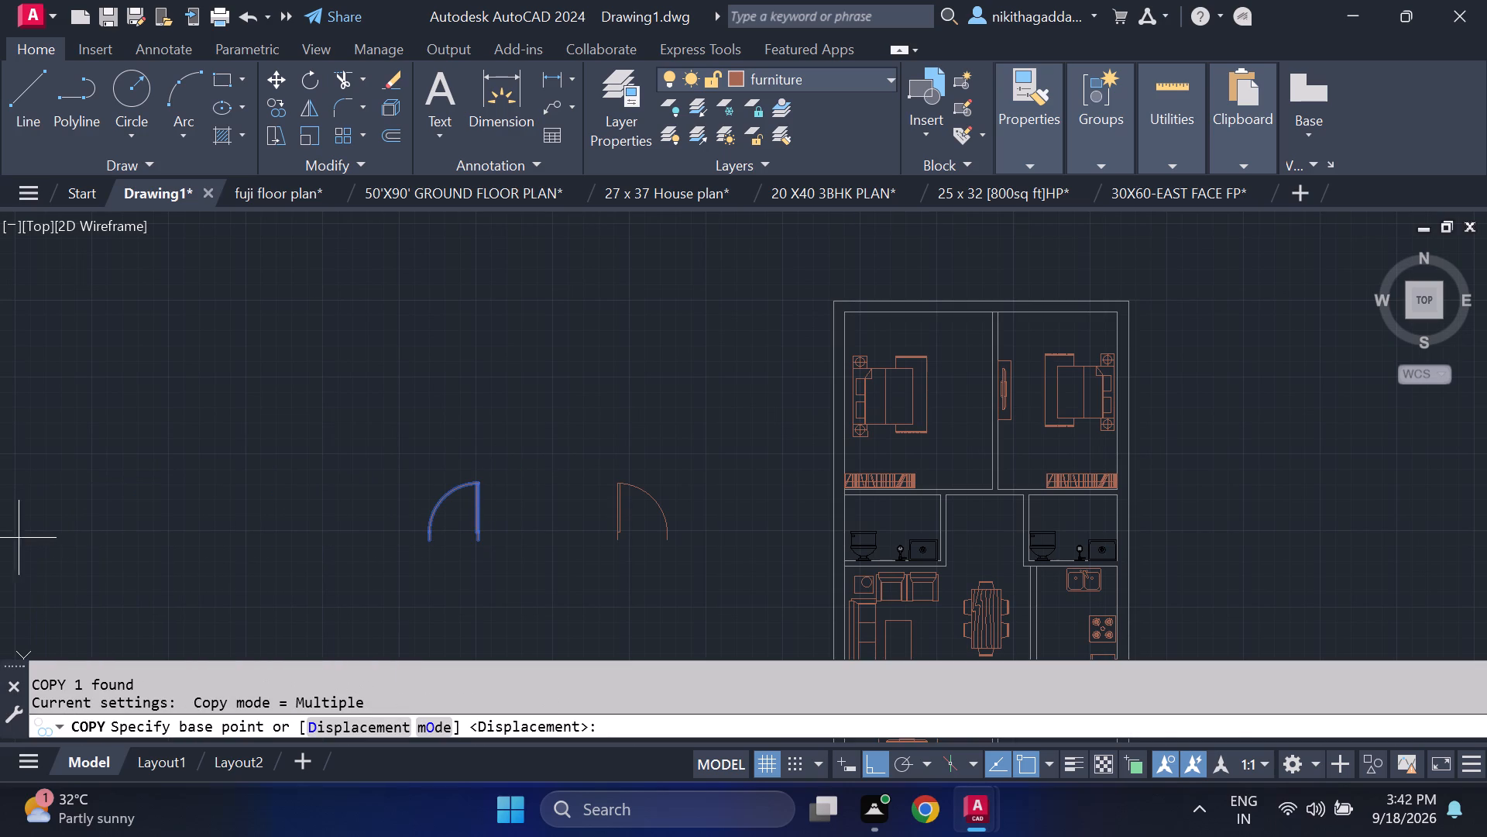
scroll(534, 535, up, 3)
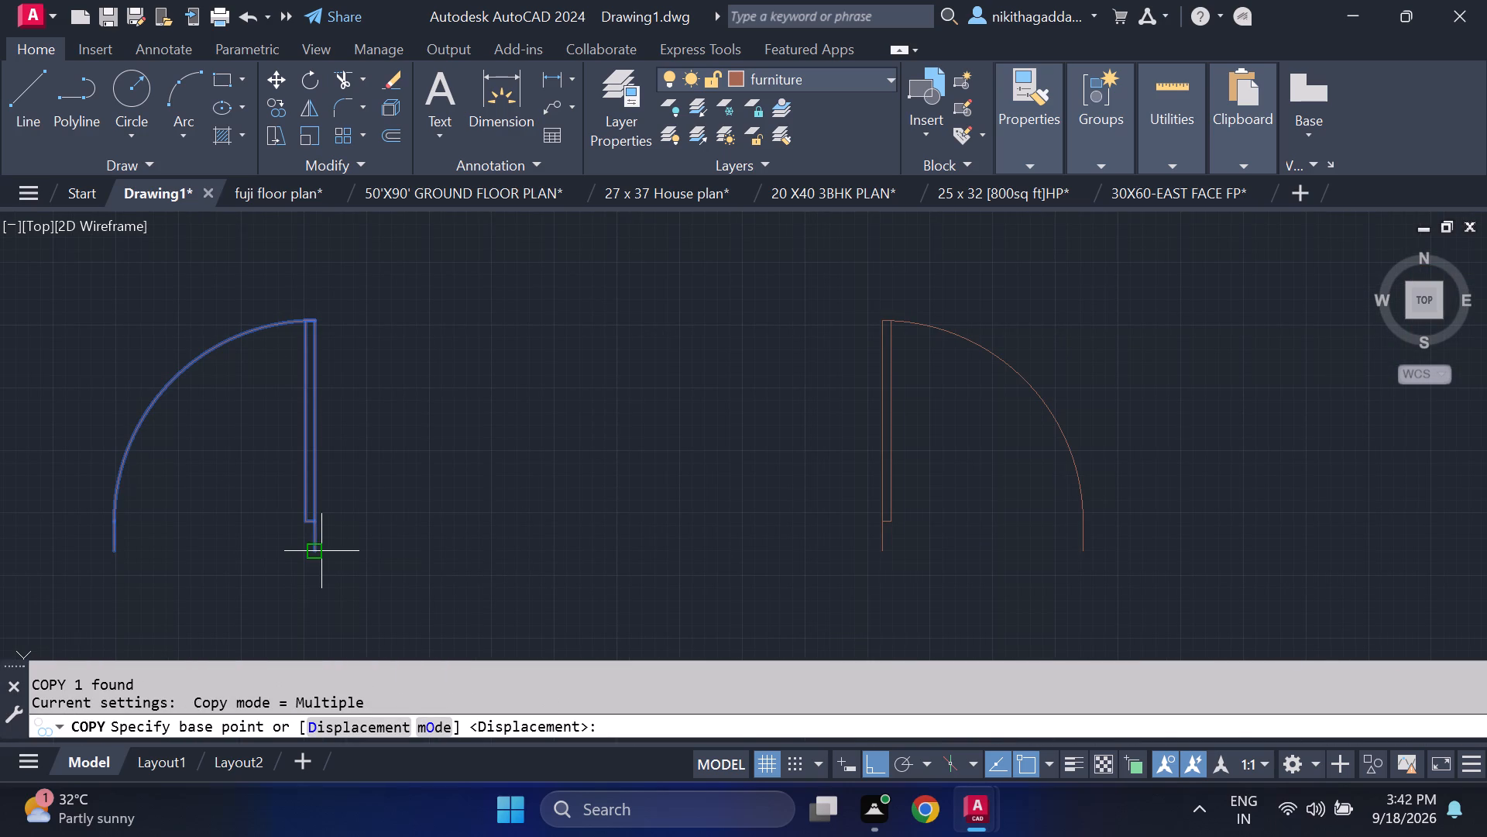
click(318, 551)
scroll(688, 534, down, 3)
middle_drag(684, 533, 191, 578)
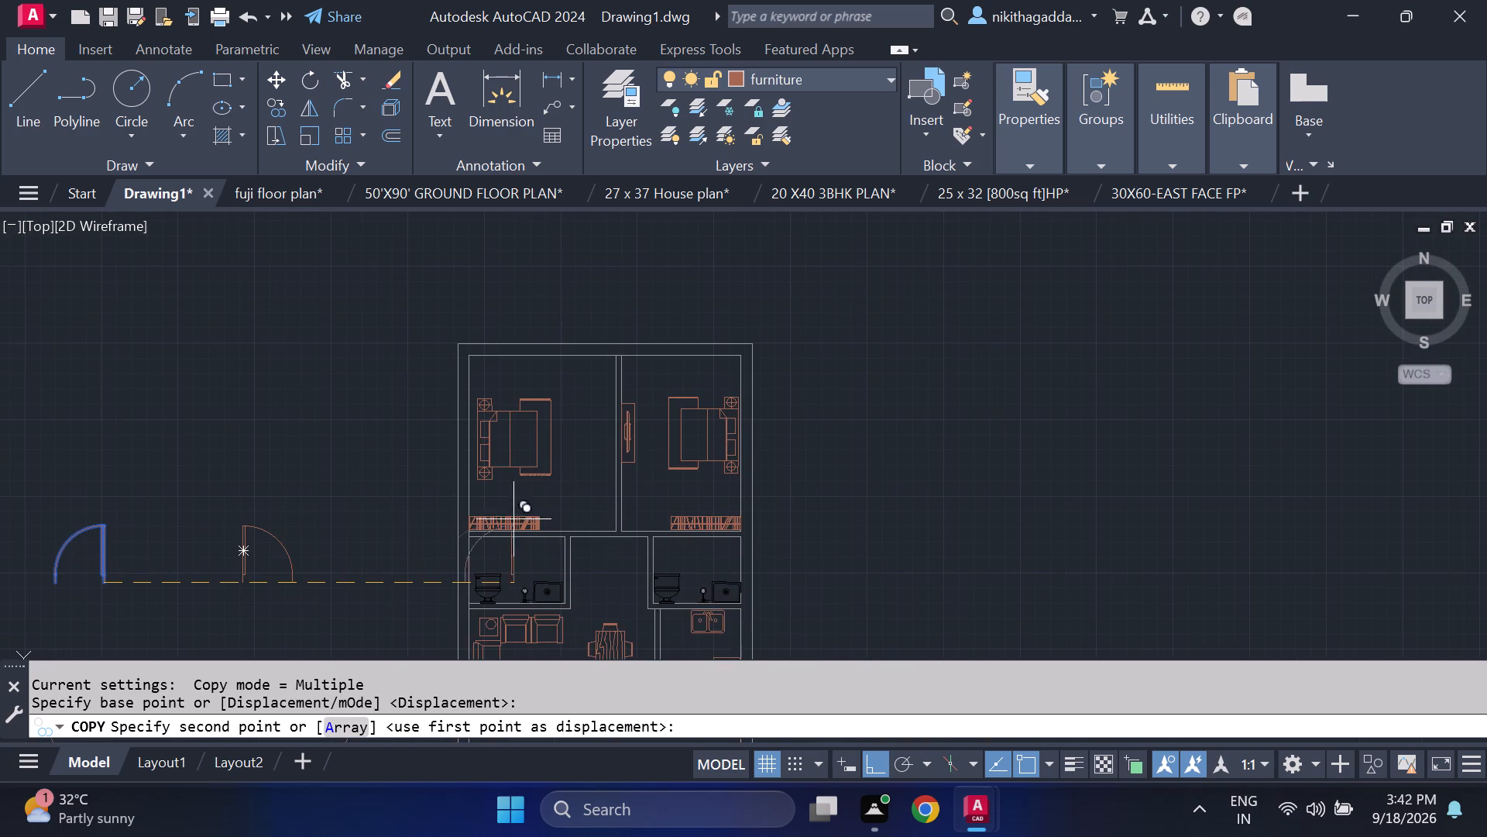
key(F8)
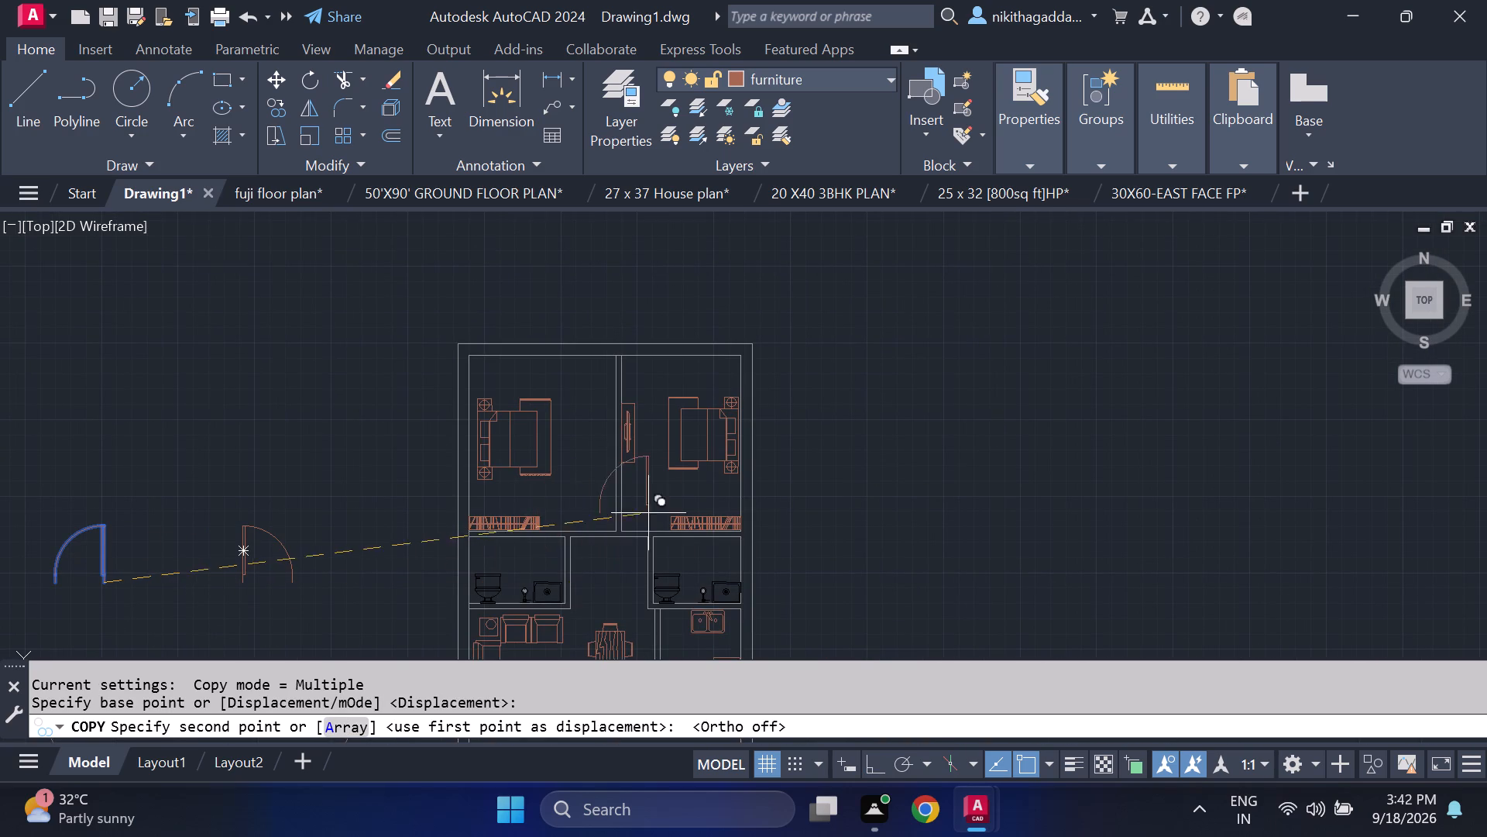
scroll(781, 553, up, 3)
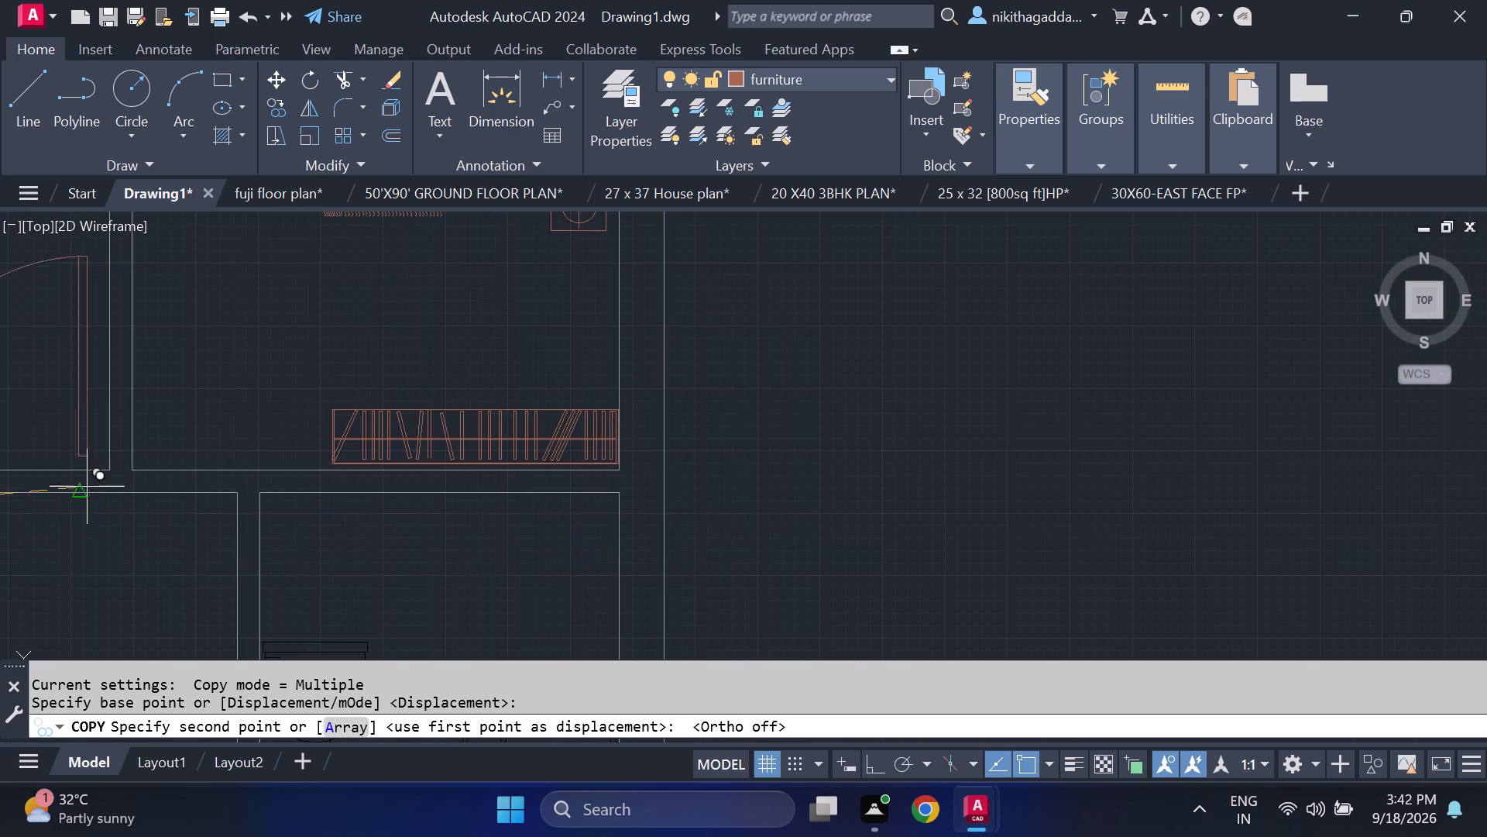
middle_drag(82, 483, 552, 474)
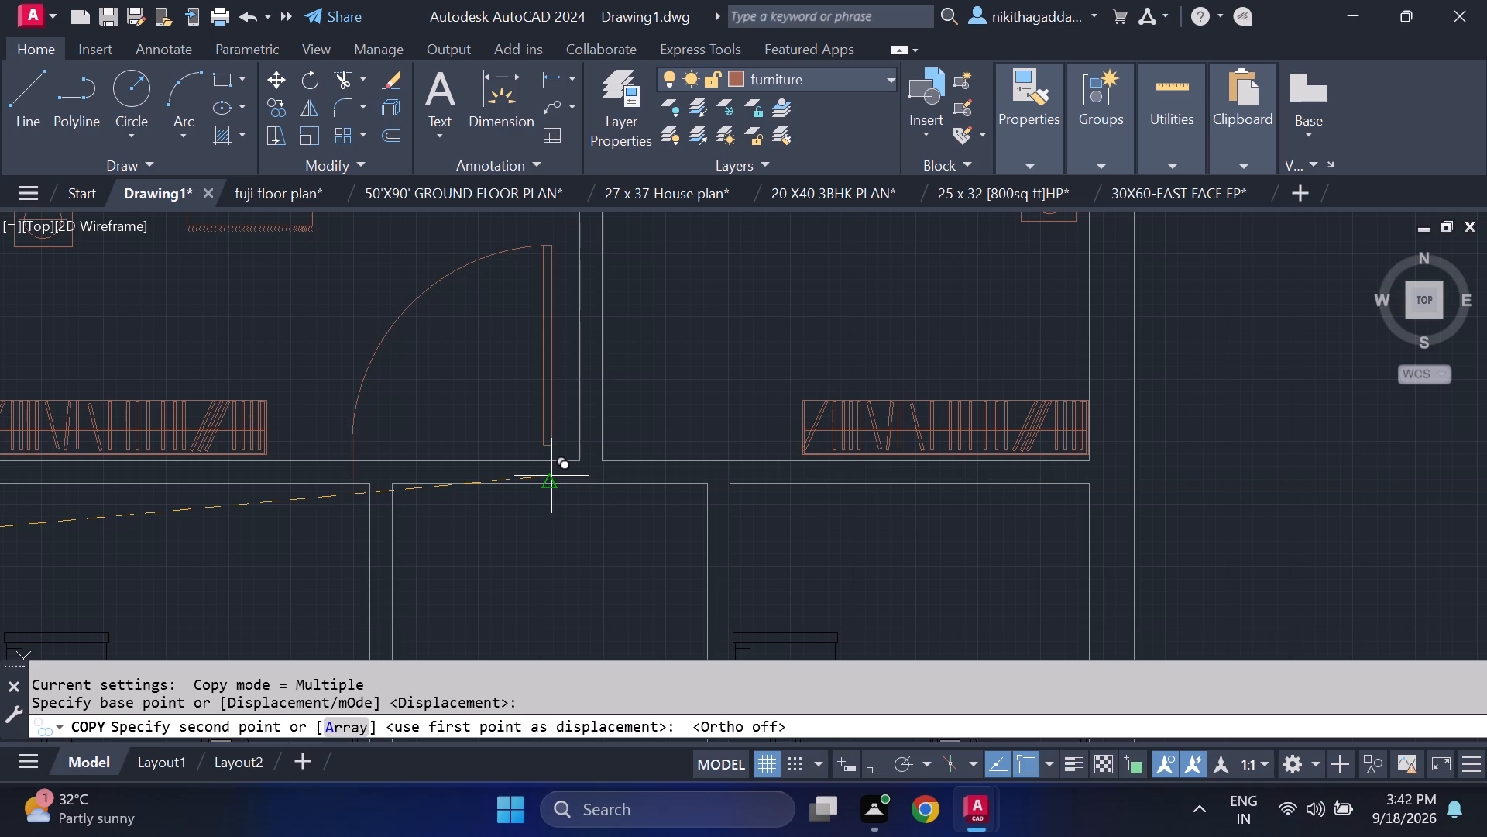
click(551, 476)
Place another copy of the same door in the entrance wall above the porch, then end the copying.
scroll(736, 505, down, 3)
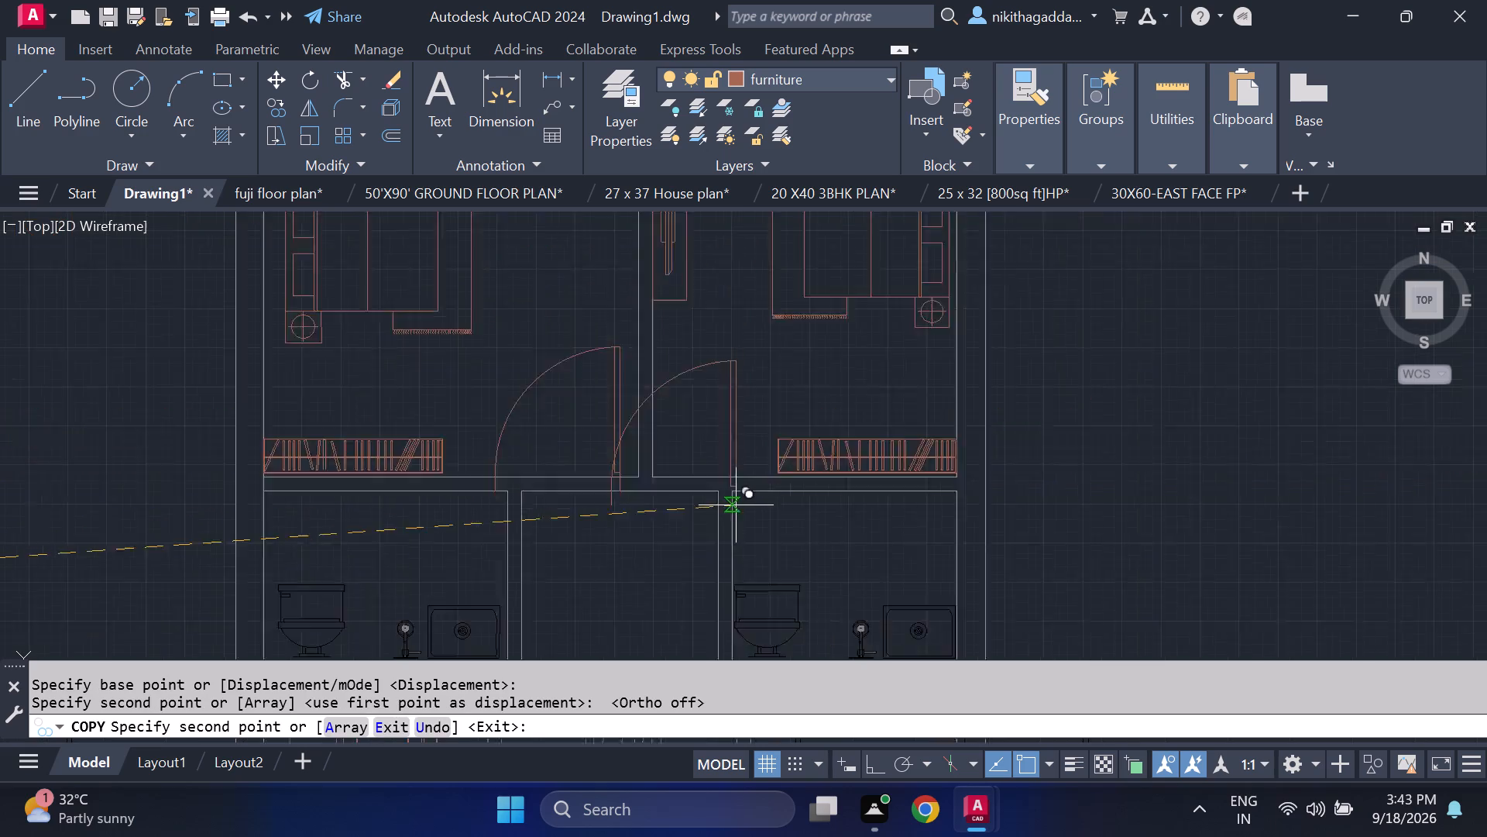
scroll(736, 508, down, 1)
middle_drag(747, 556, 685, 384)
scroll(675, 522, up, 2)
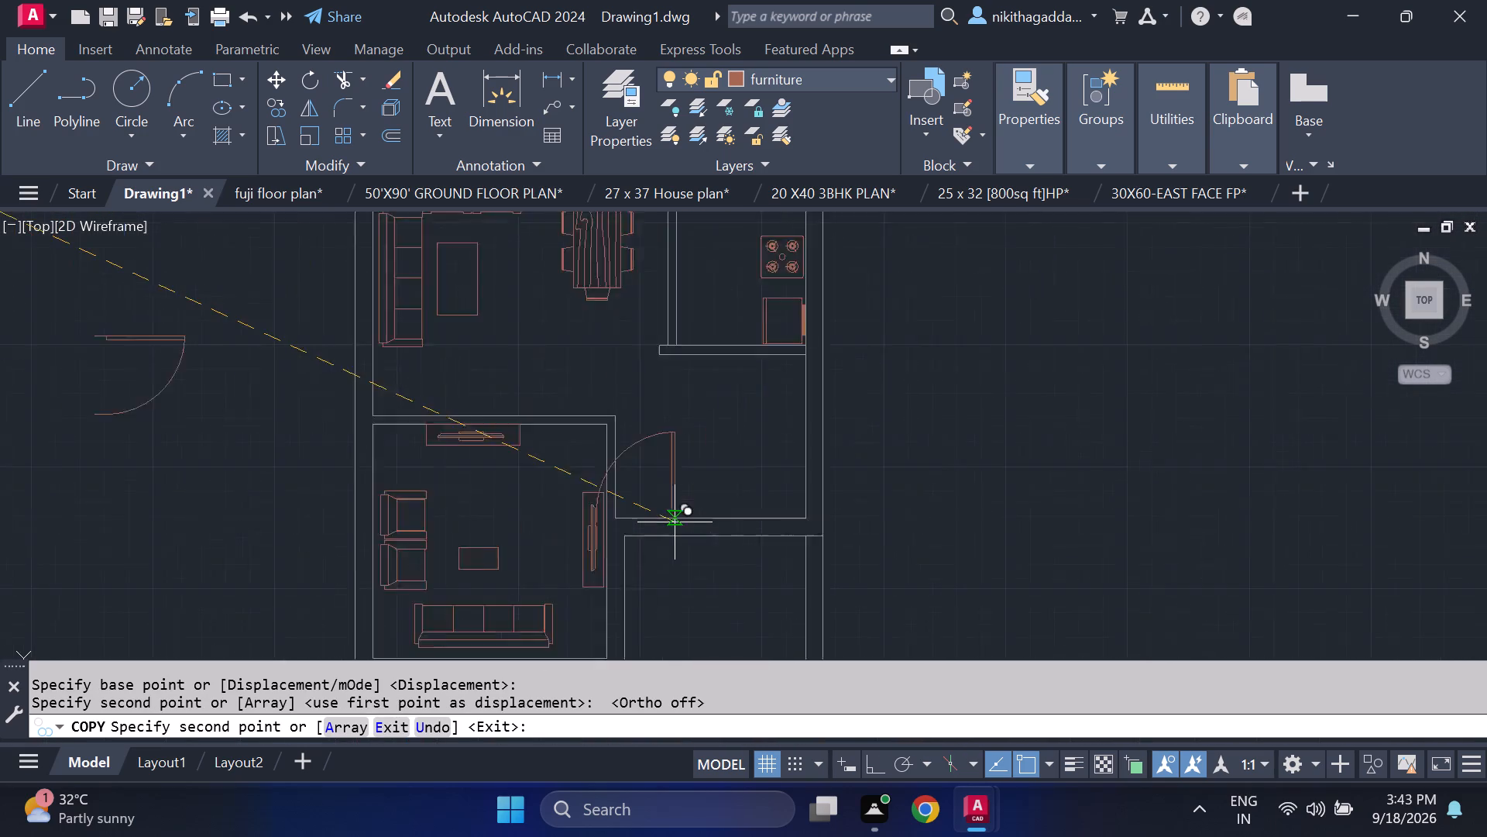
scroll(675, 522, up, 1)
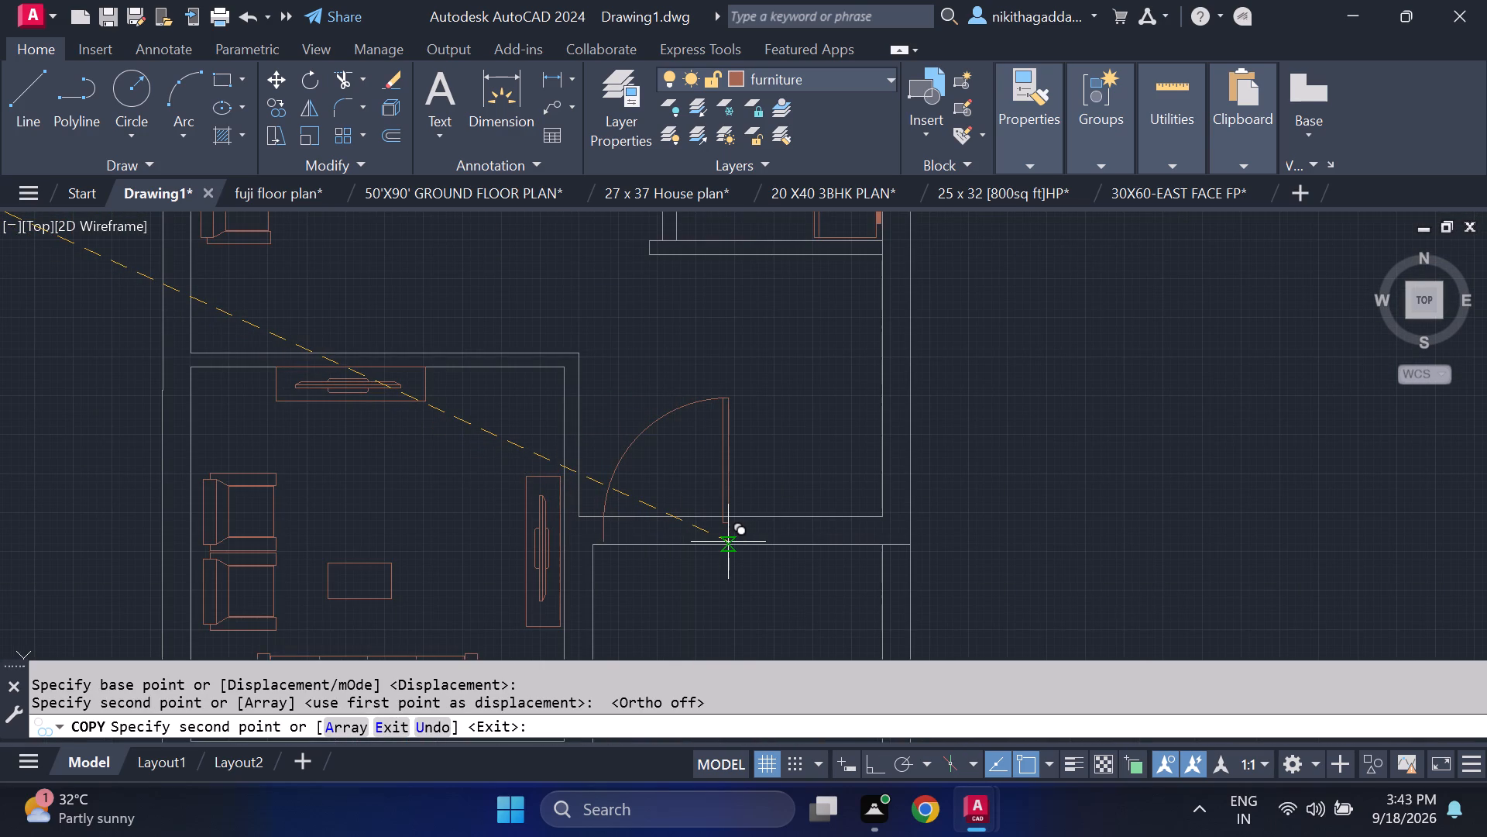
scroll(728, 542, up, 2)
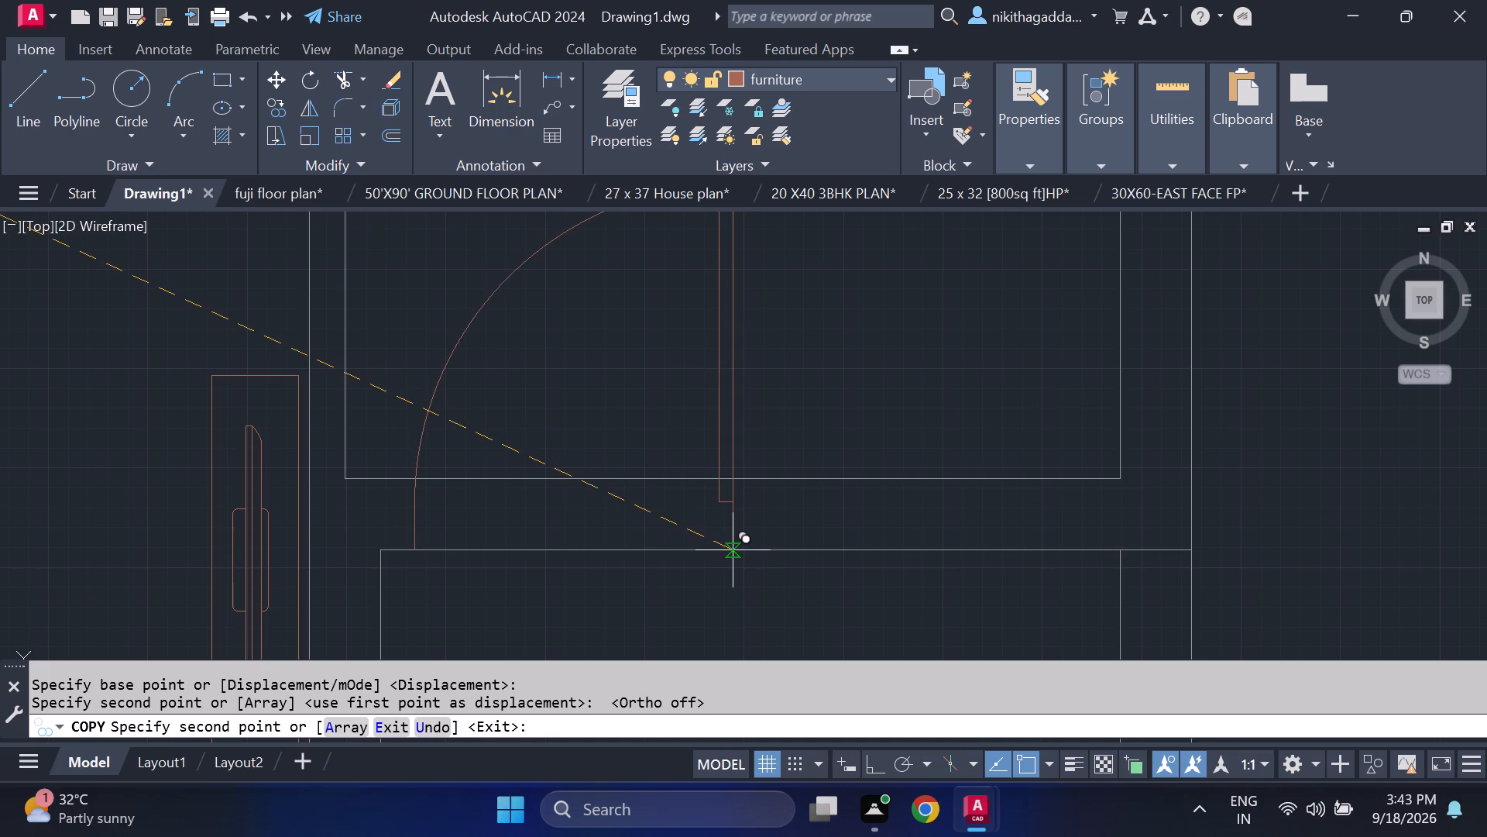
click(733, 550)
scroll(586, 549, down, 4)
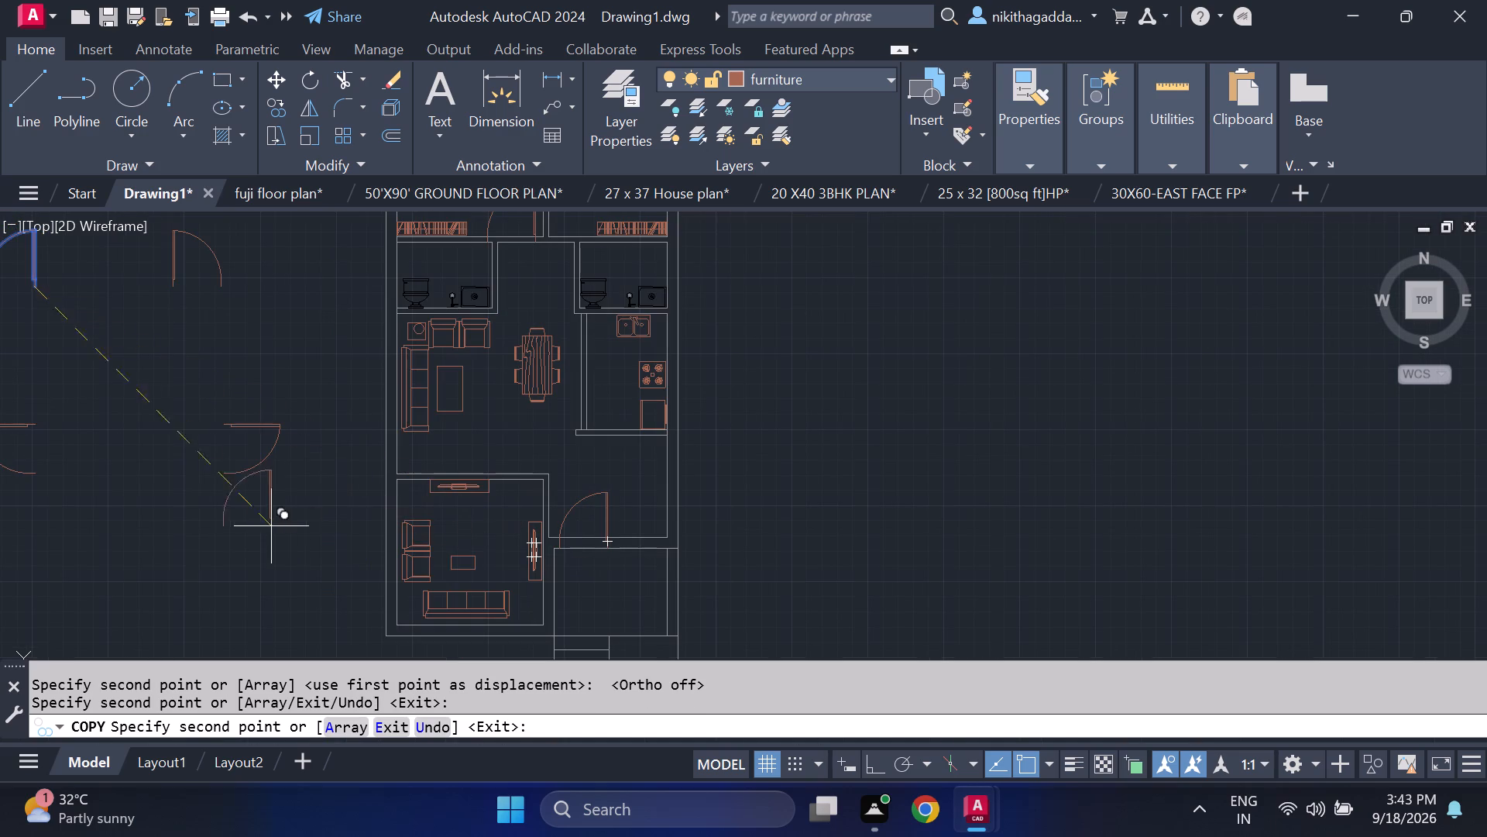
key(Escape)
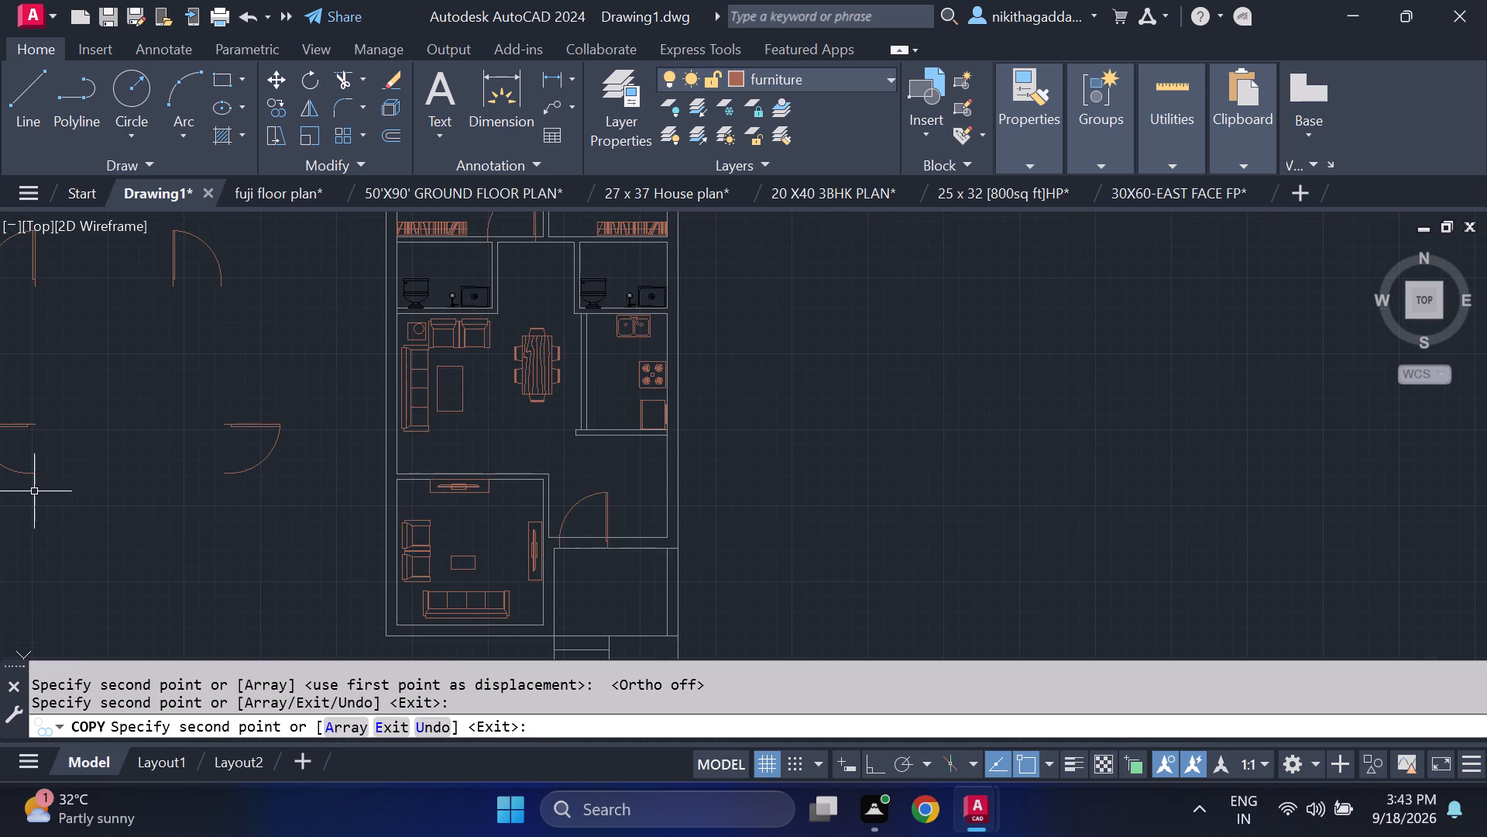
Scale the west bedroom's door down freehand about its hinge-side bottom end.
middle_drag(551, 323, 603, 551)
scroll(588, 441, up, 2)
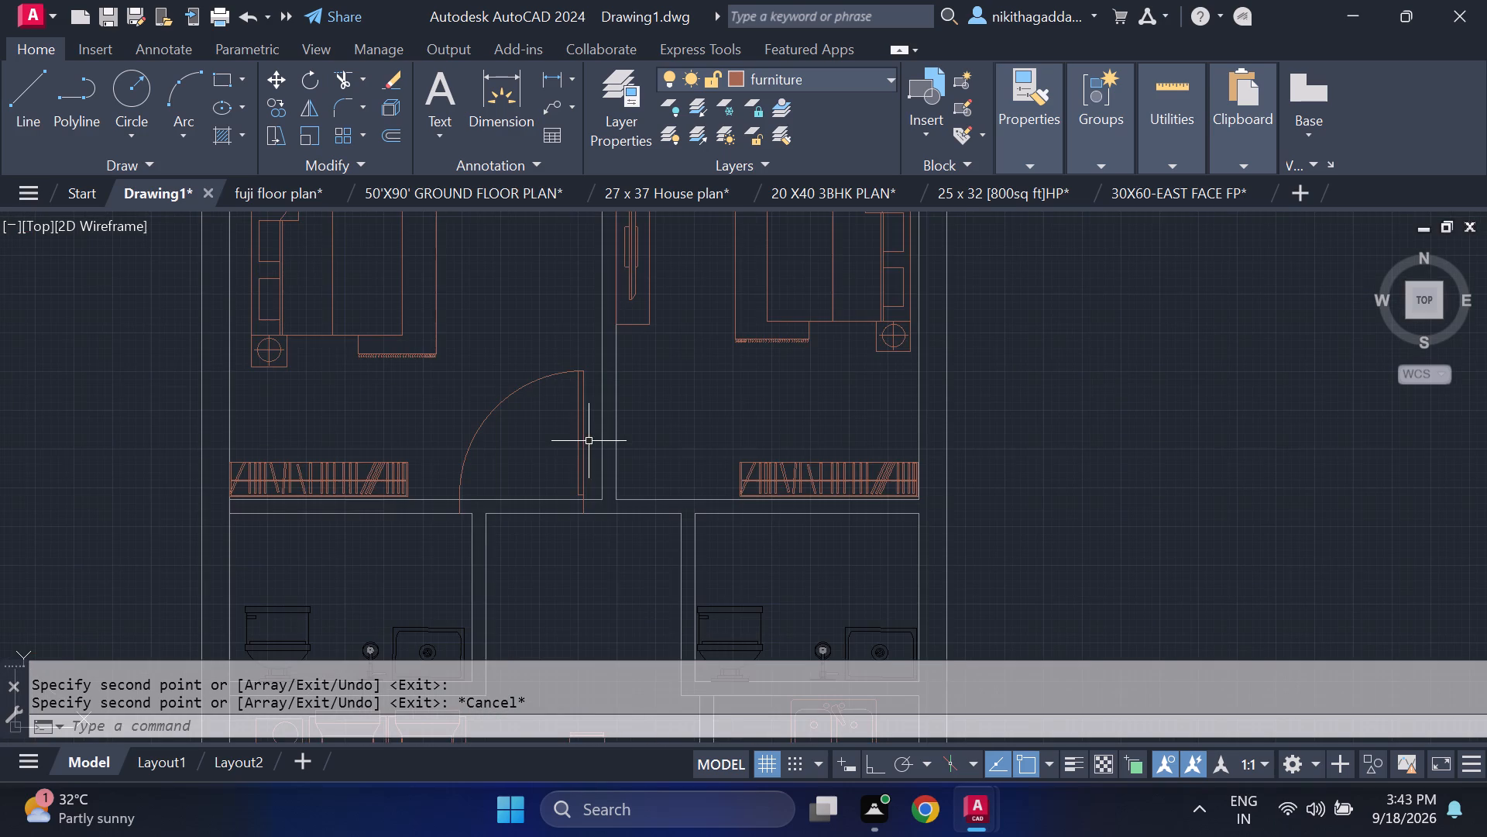
click(589, 425)
click(445, 439)
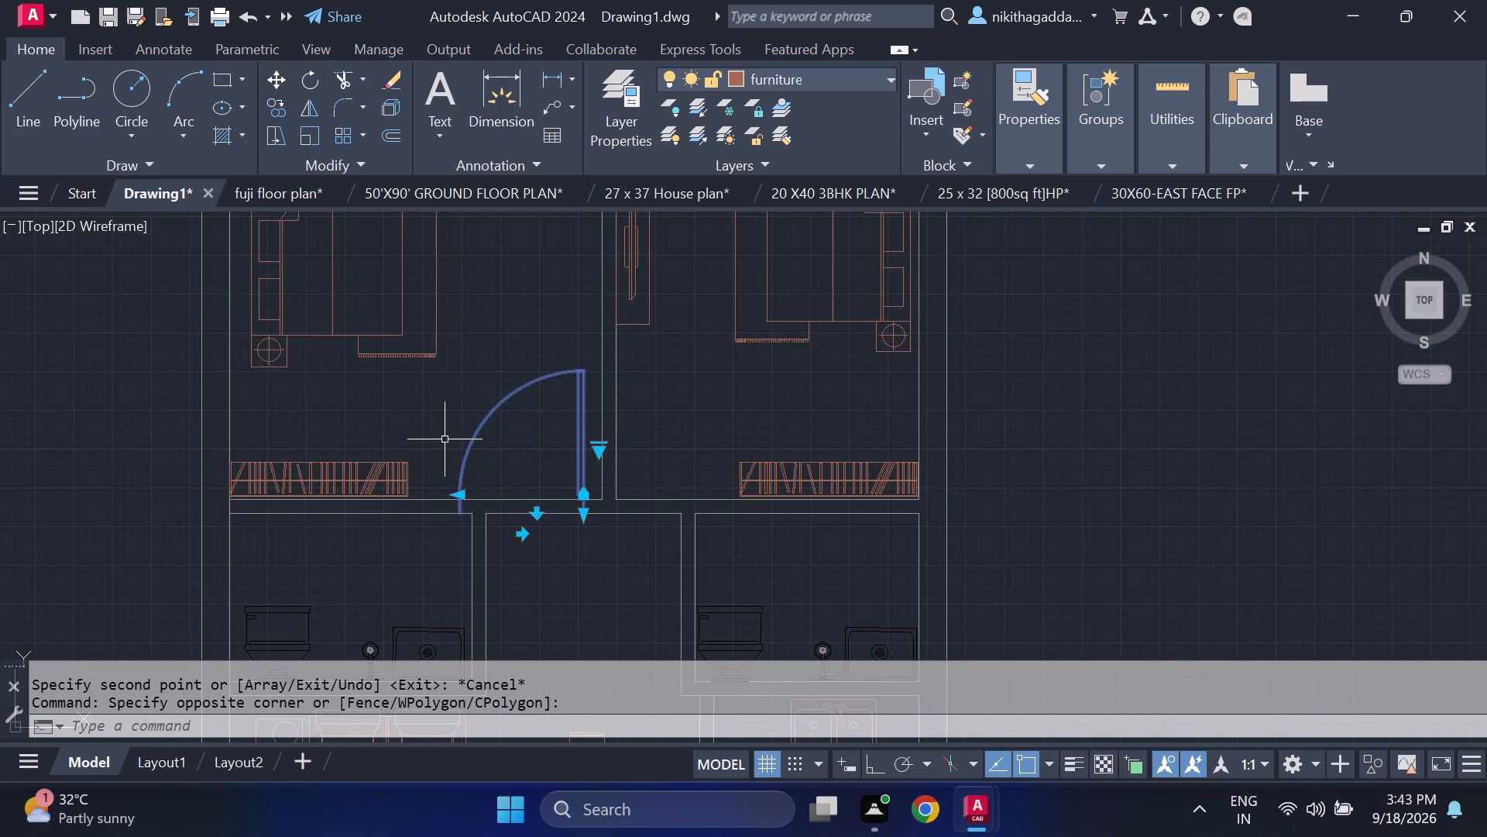
key(s)
text(cal)
key(e)
key(Return)
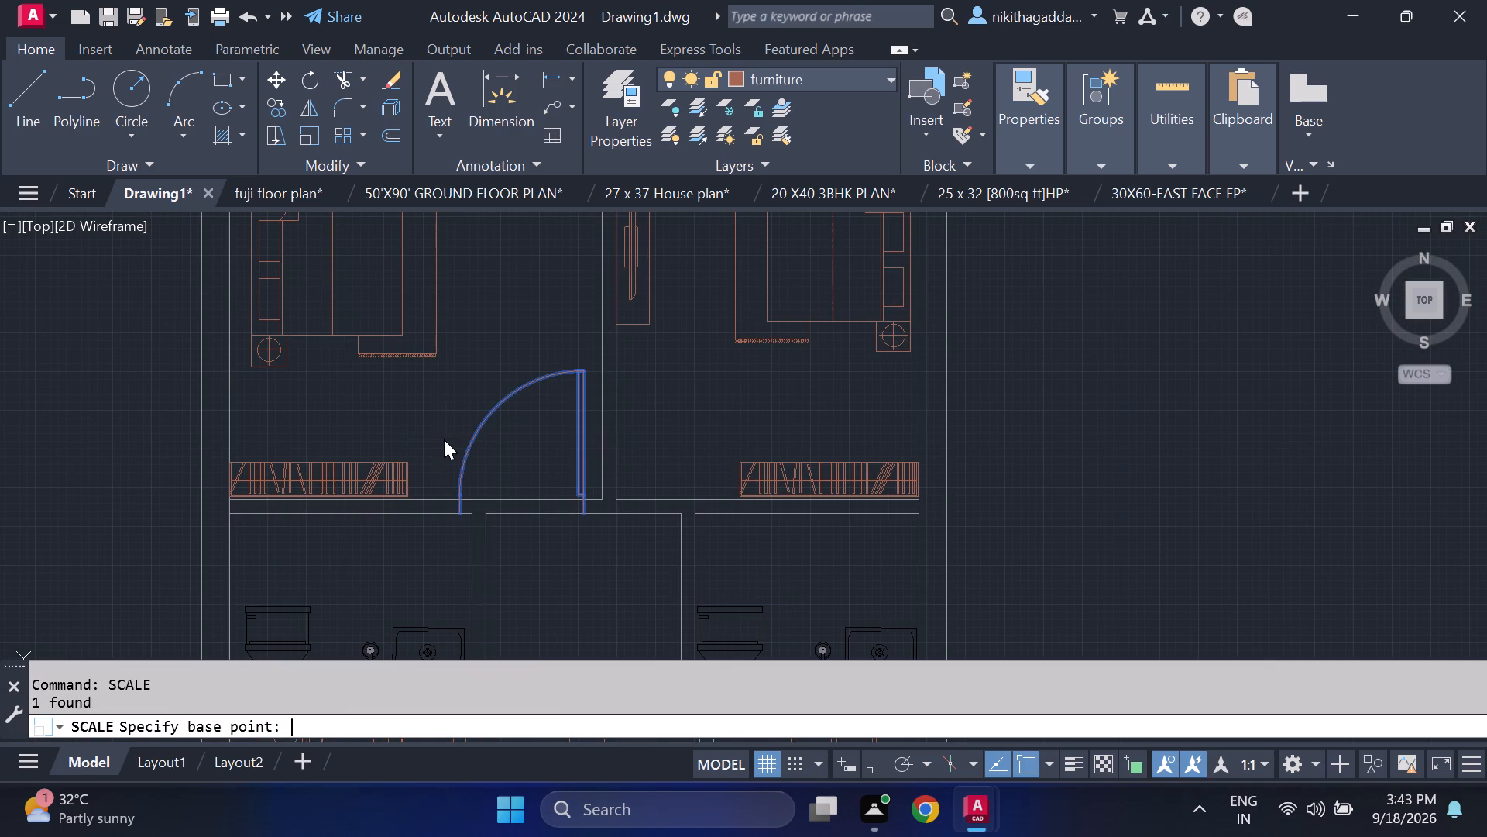
scroll(524, 518, up, 2)
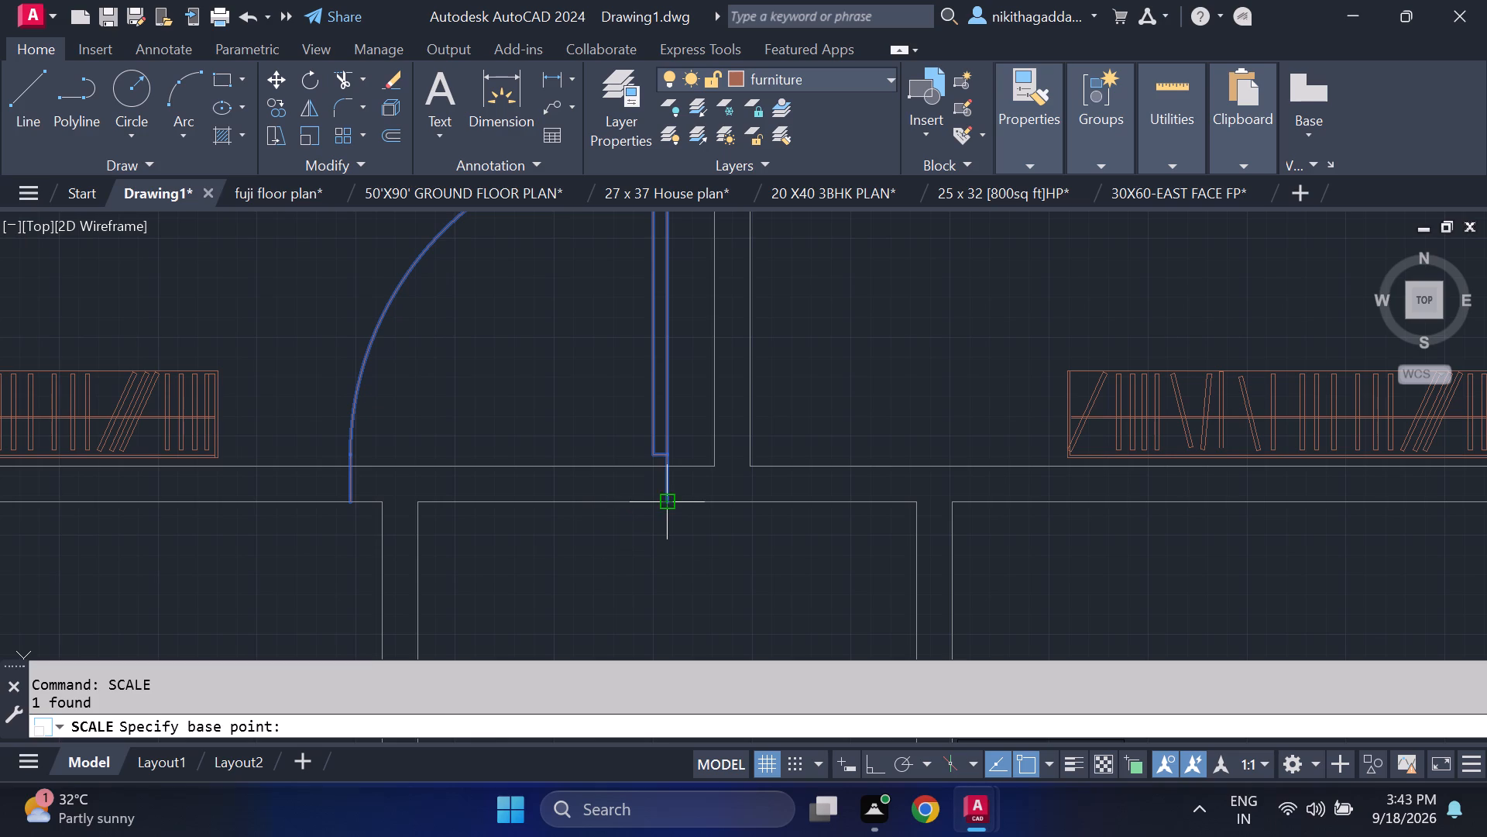
click(669, 499)
click(628, 374)
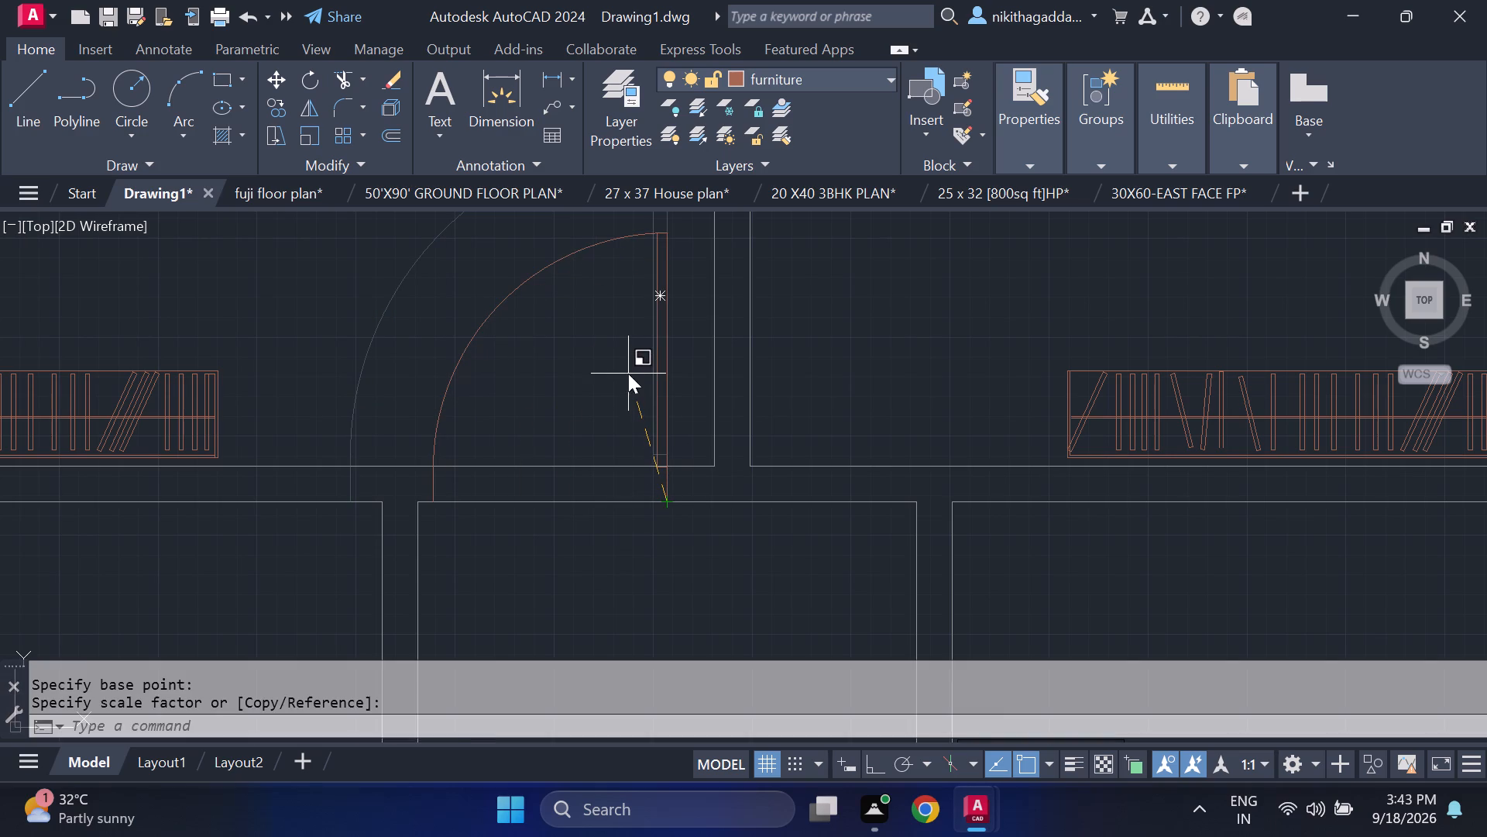
With Ortho on, mirror the west bedroom's door across the partition's east face into the east bedroom, keeping the source door.
scroll(622, 382, down, 3)
scroll(617, 385, up, 2)
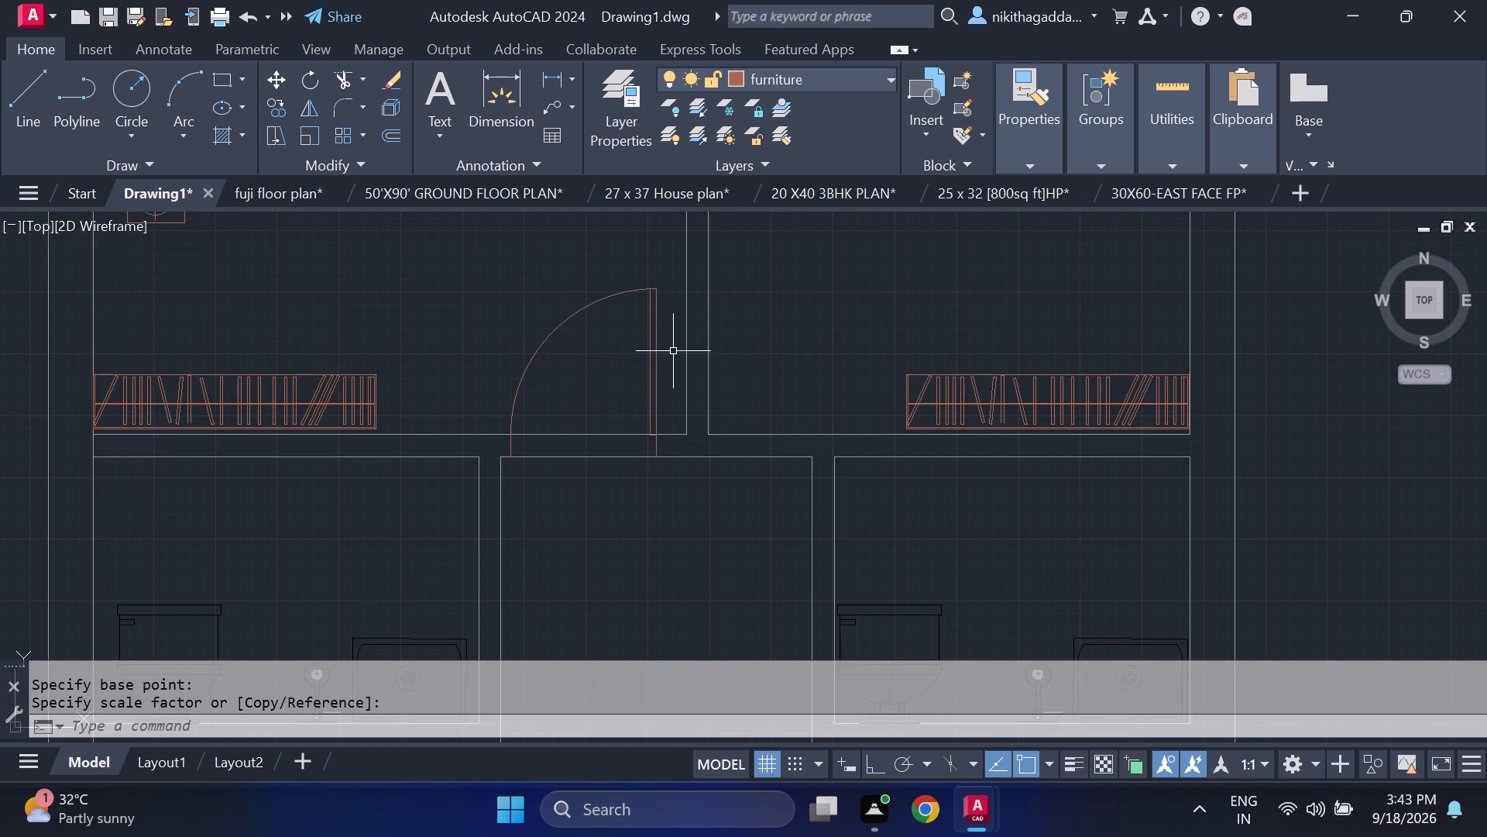
click(673, 351)
click(456, 418)
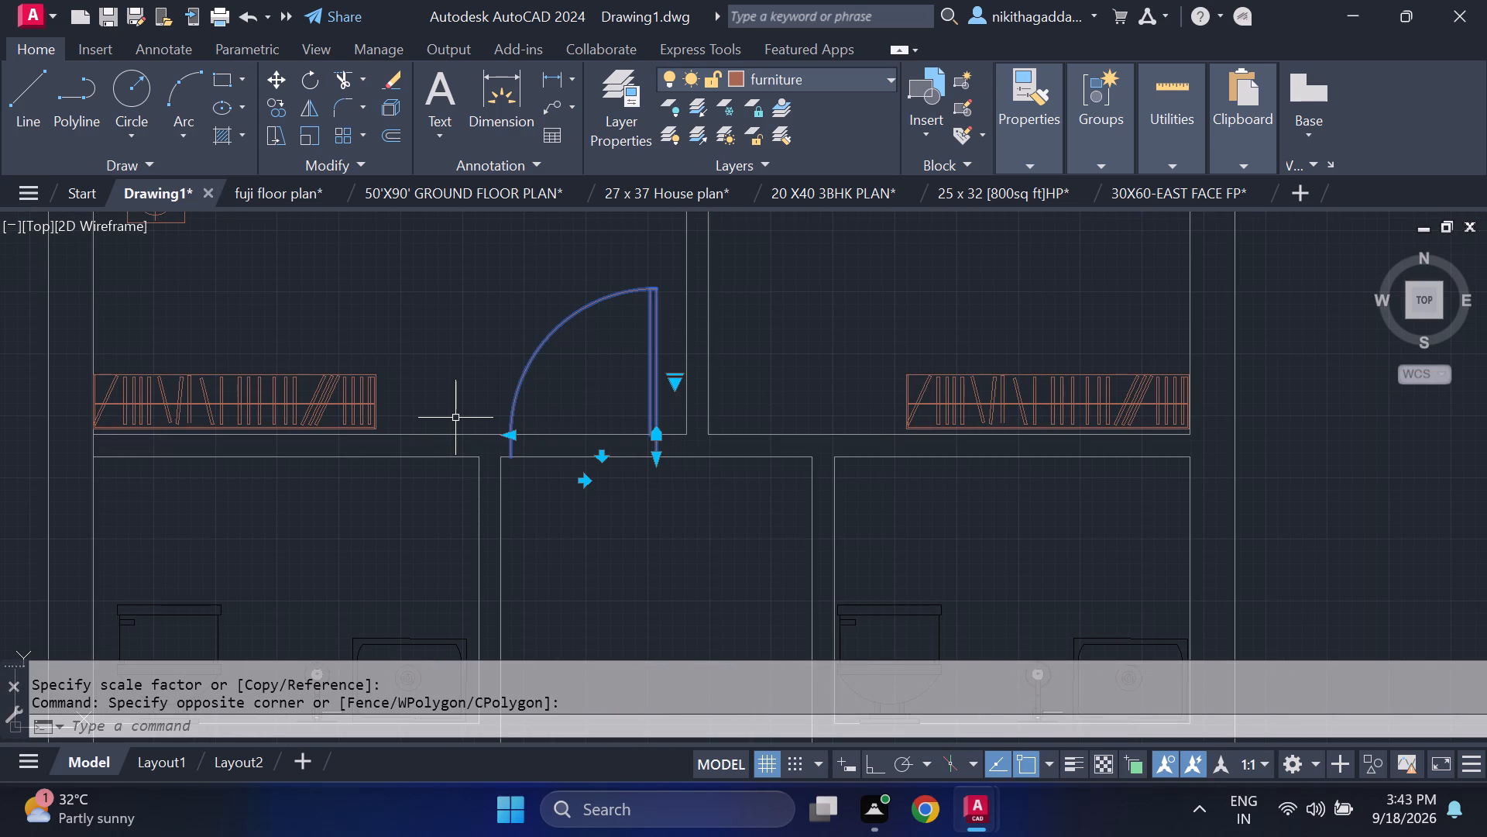
text(mi)
key(Return)
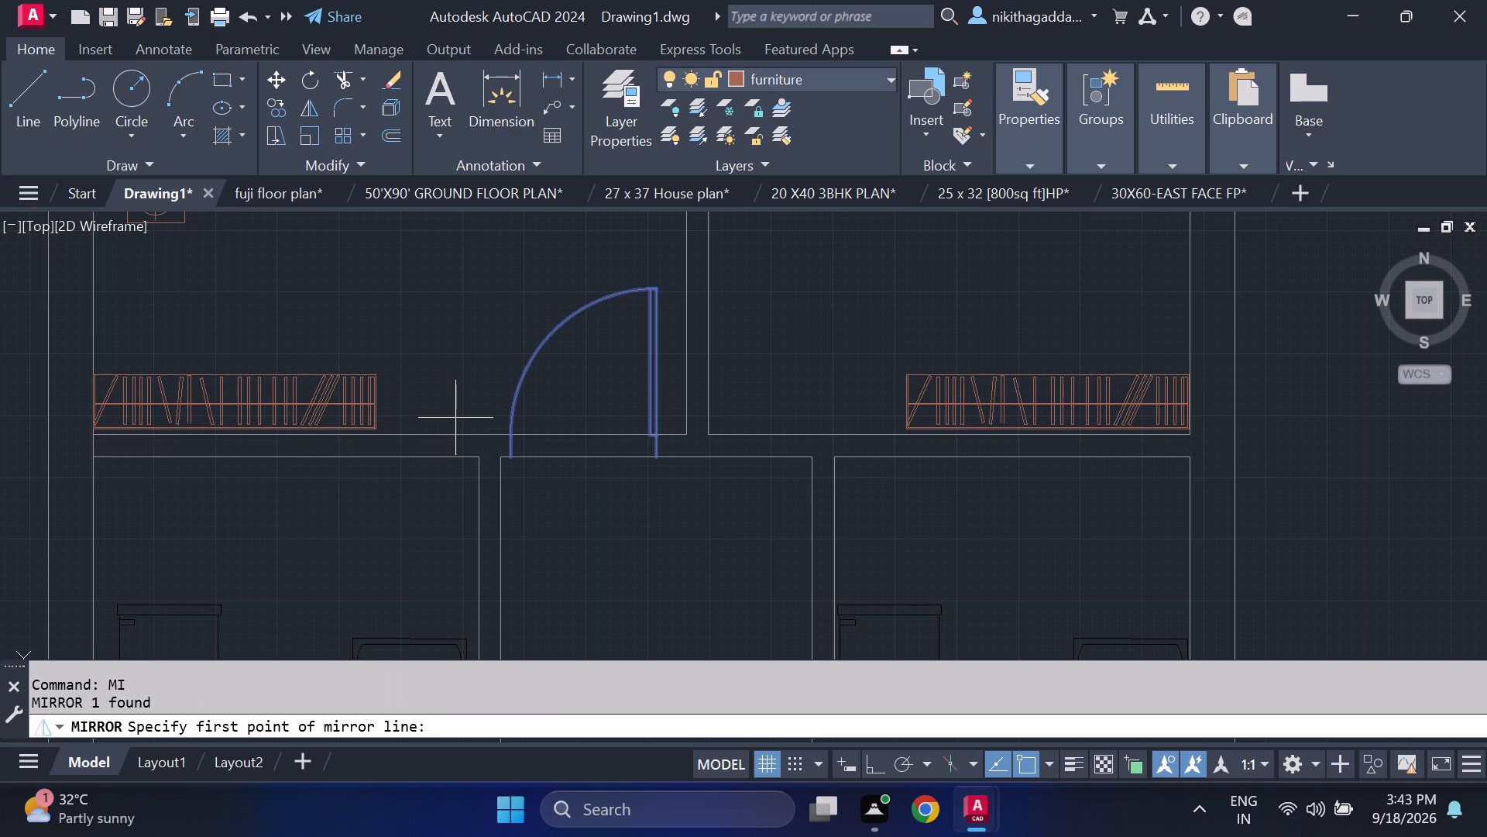
click(709, 287)
key(F8)
click(704, 551)
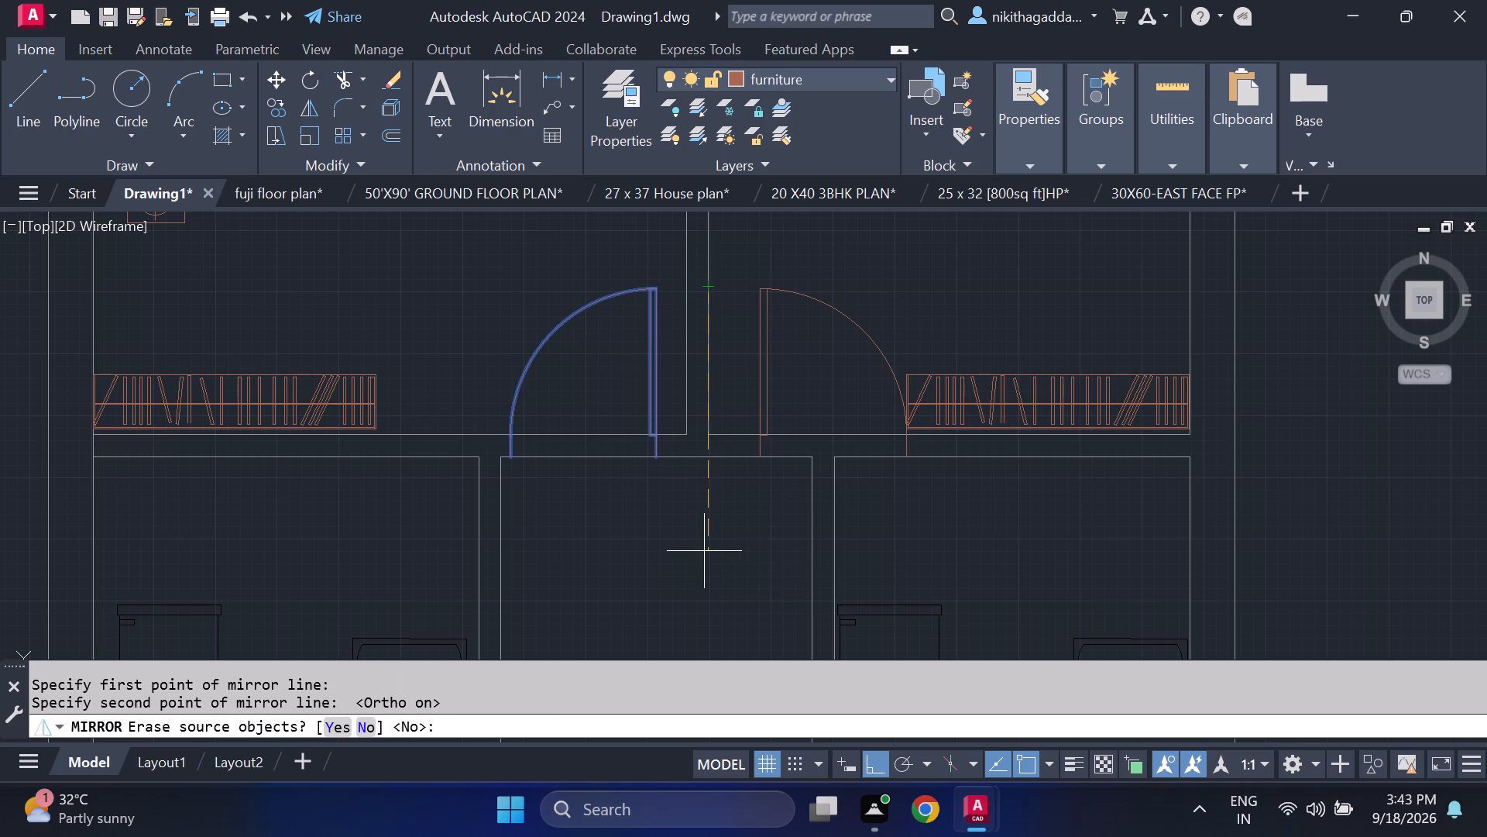
text(no)
key(Return)
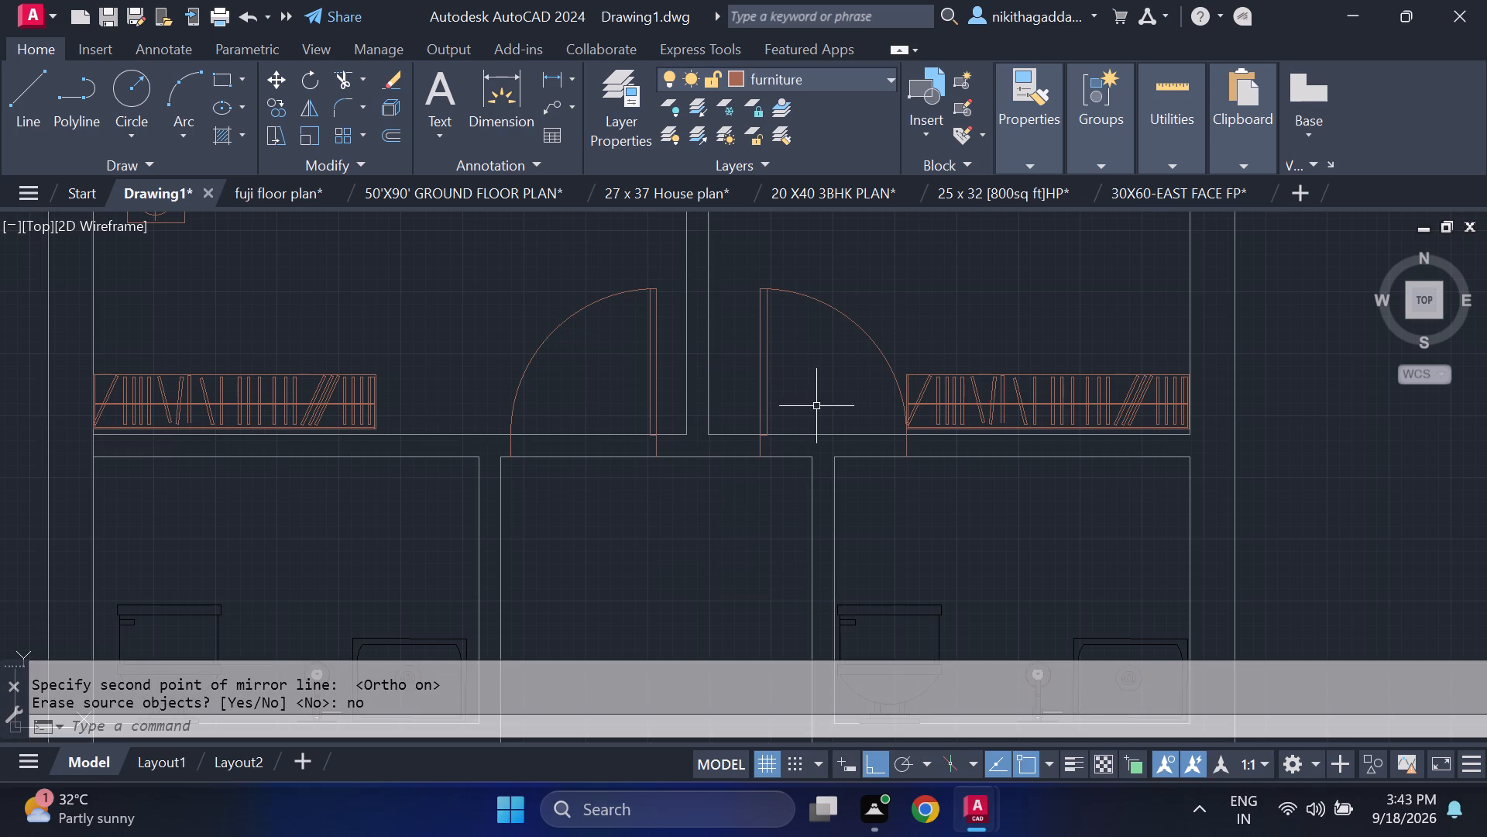
Move the east bedroom's door west along its south wall, closer to the central partition.
drag(879, 261, 871, 270)
click(725, 381)
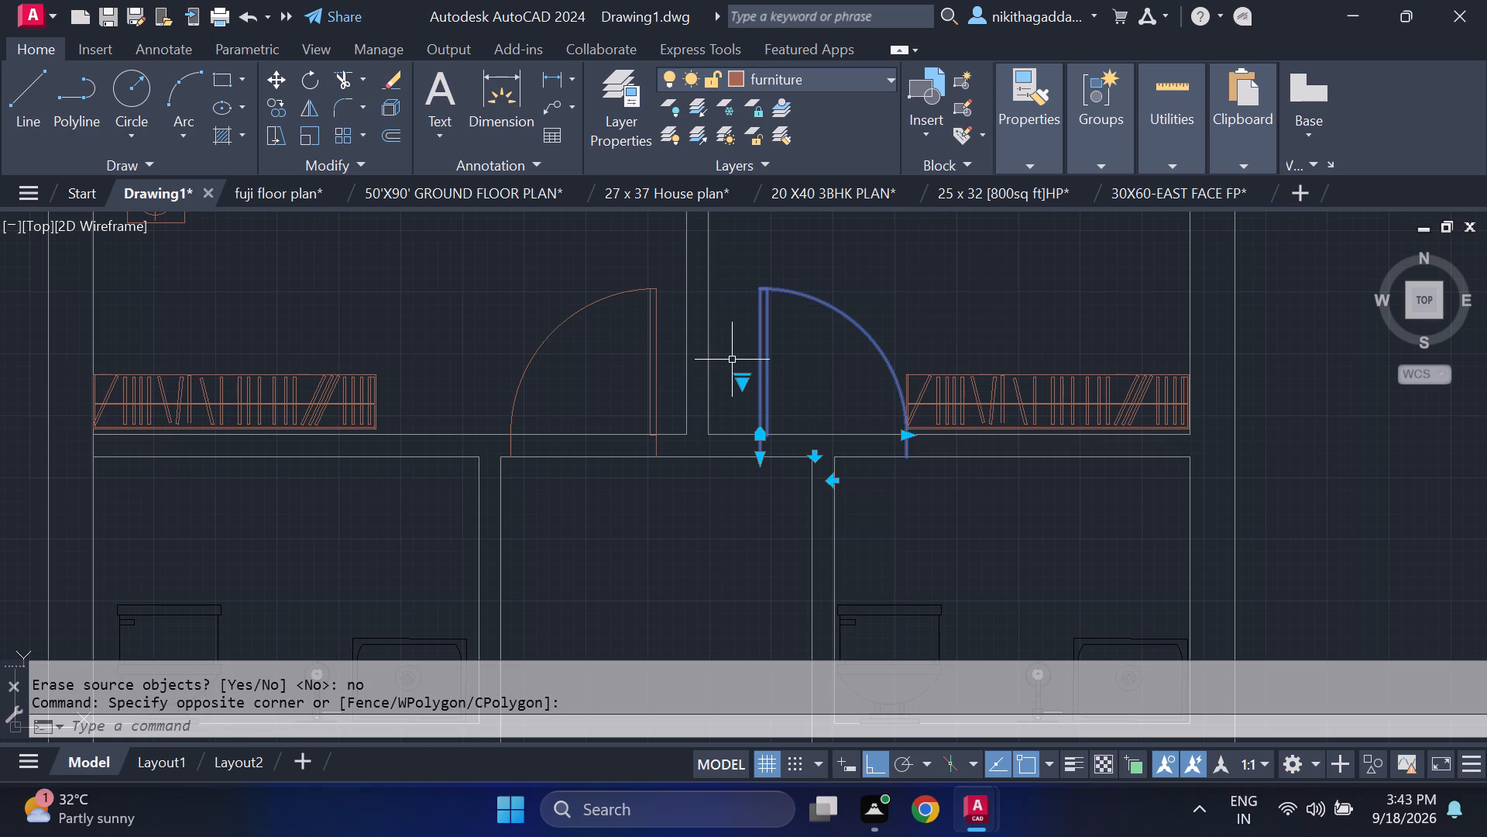
key(m)
key(Return)
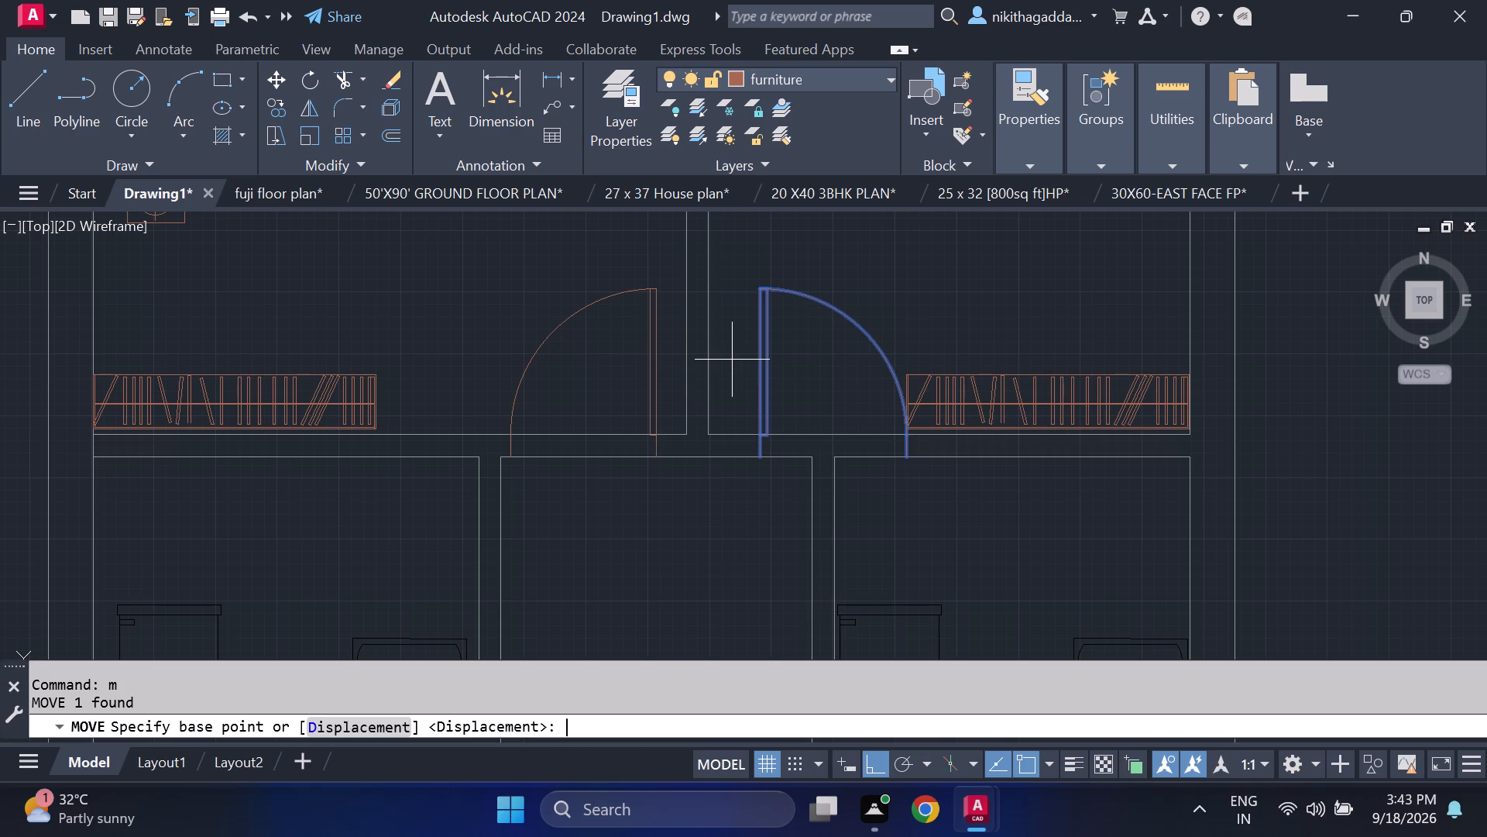
scroll(741, 439, up, 2)
click(783, 476)
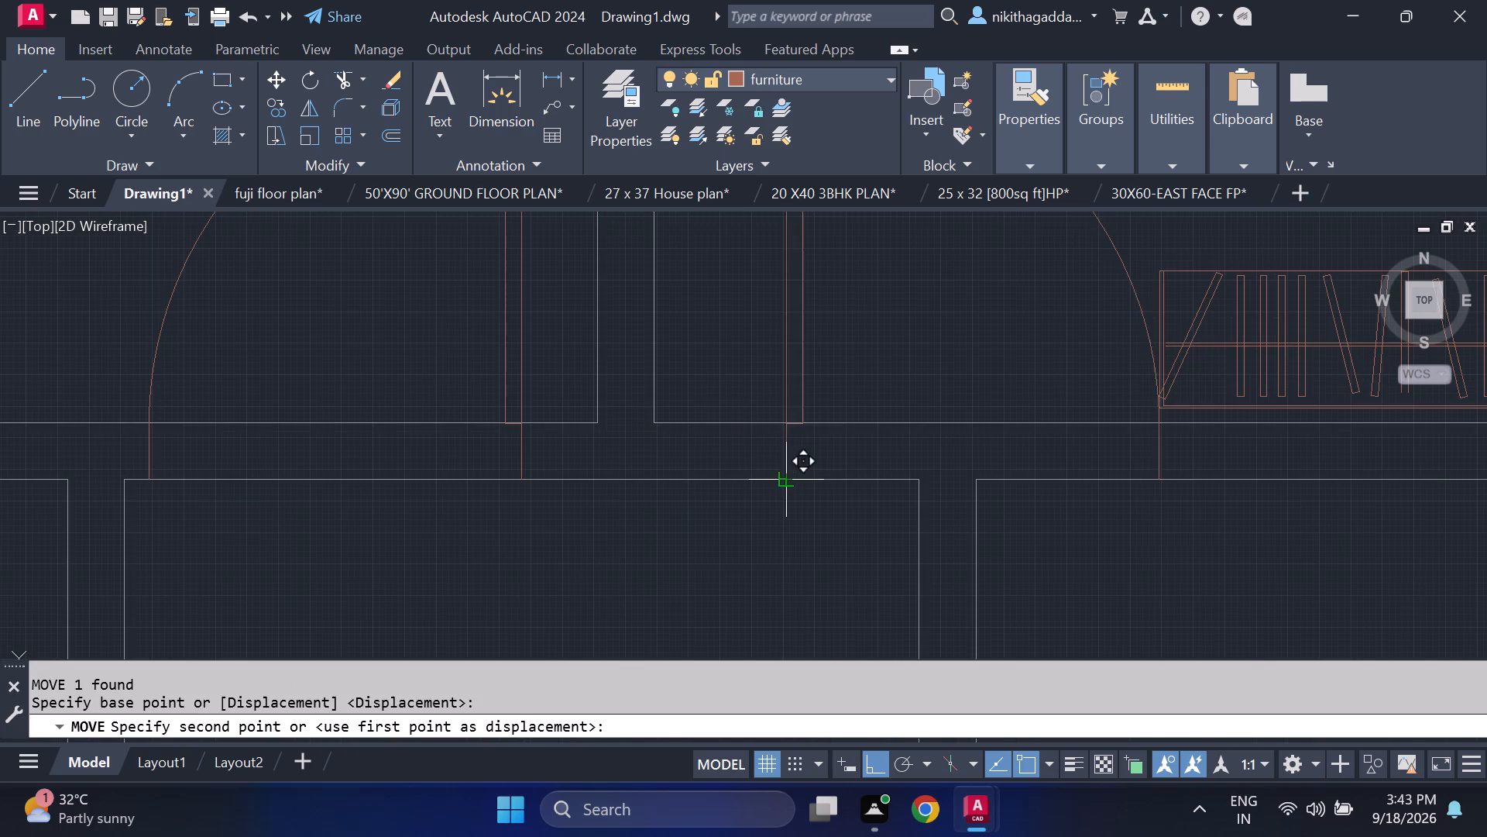
click(688, 474)
scroll(688, 477, down, 3)
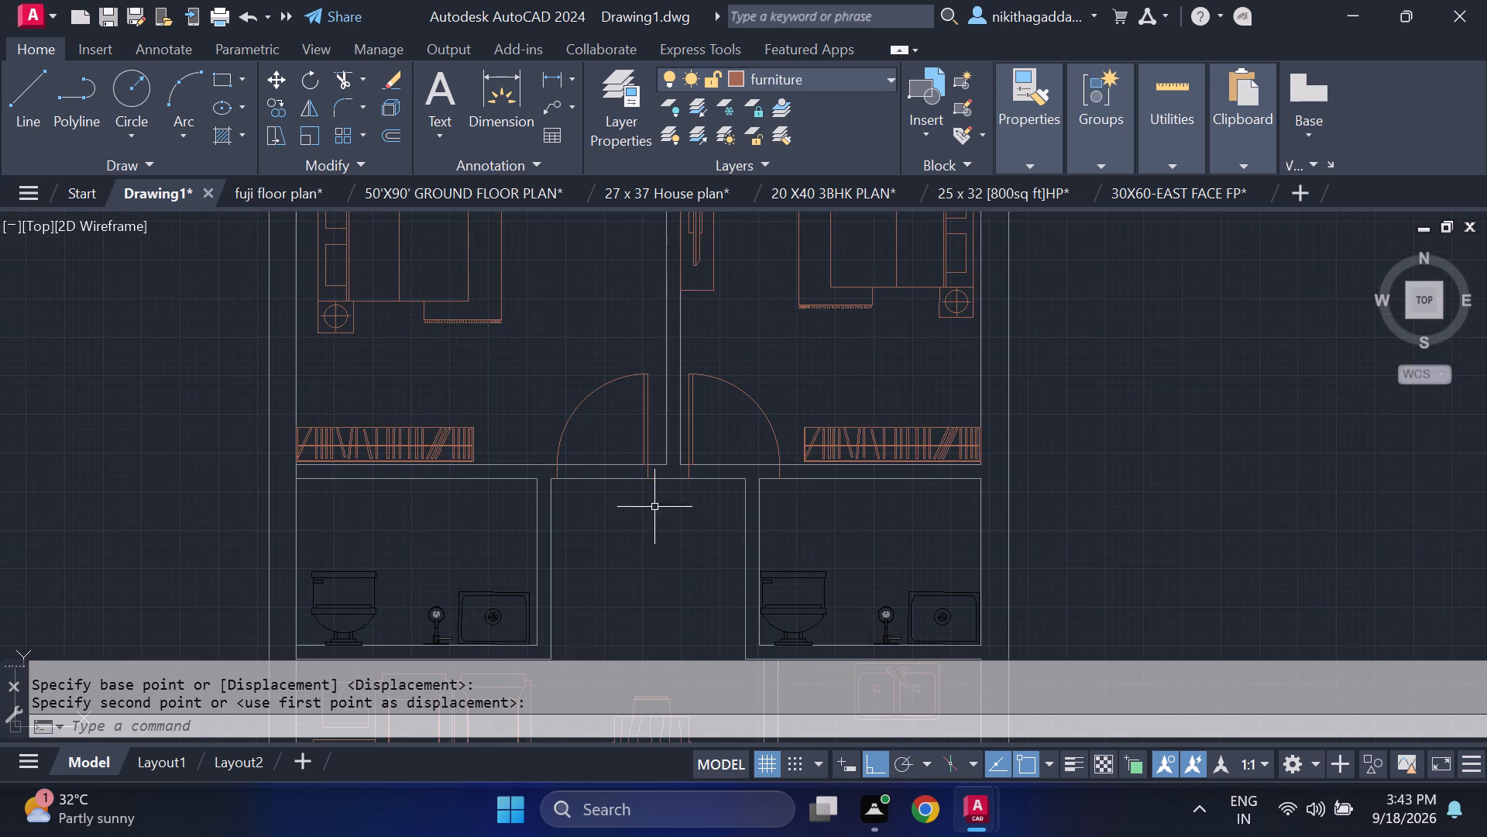
Move the west bedroom's door slightly east along its south wall, closer to the central partition.
scroll(623, 511, down, 1)
scroll(629, 467, up, 3)
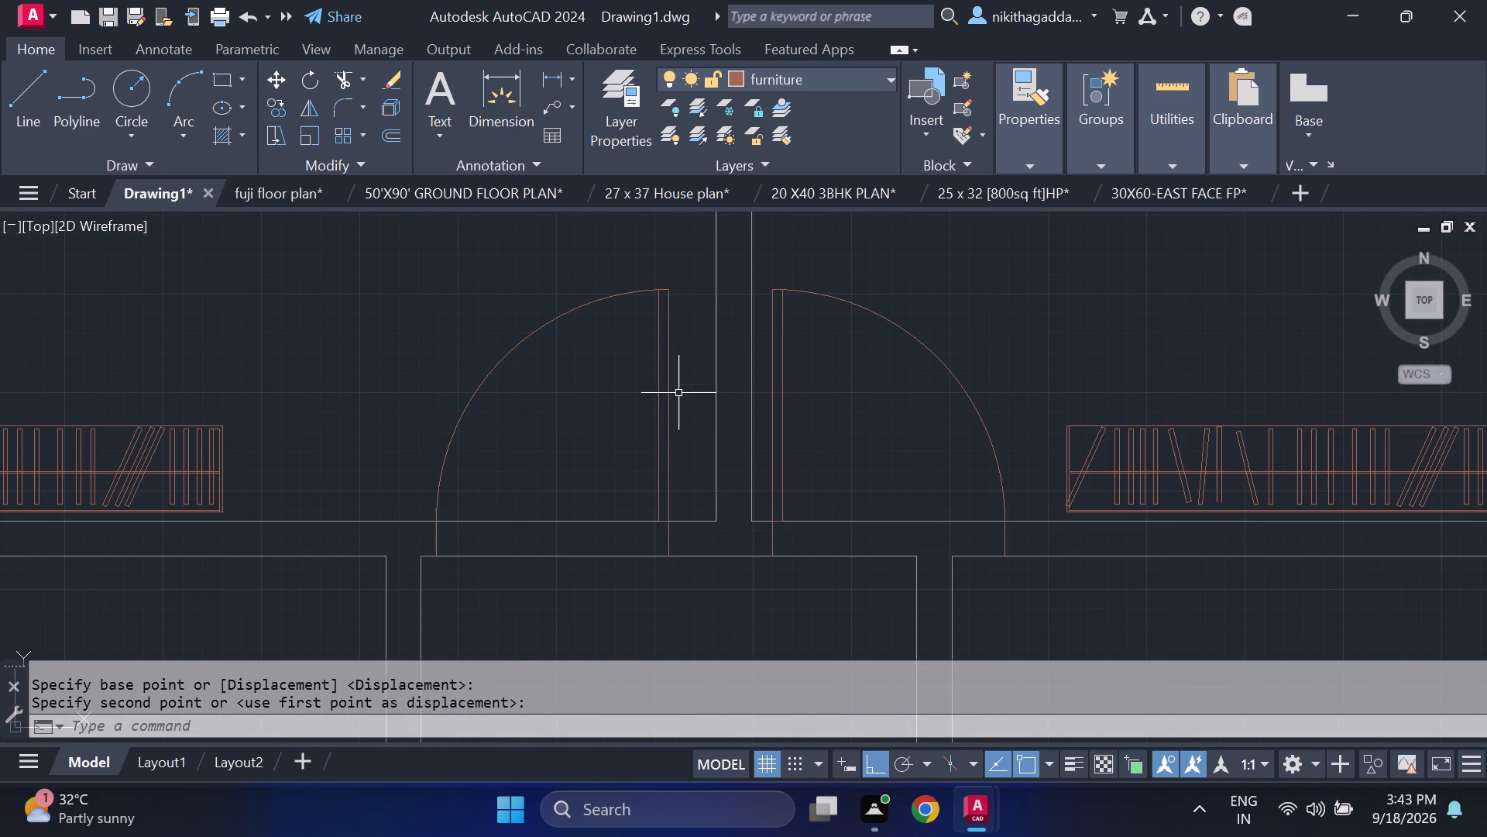
click(678, 392)
click(484, 418)
key(m)
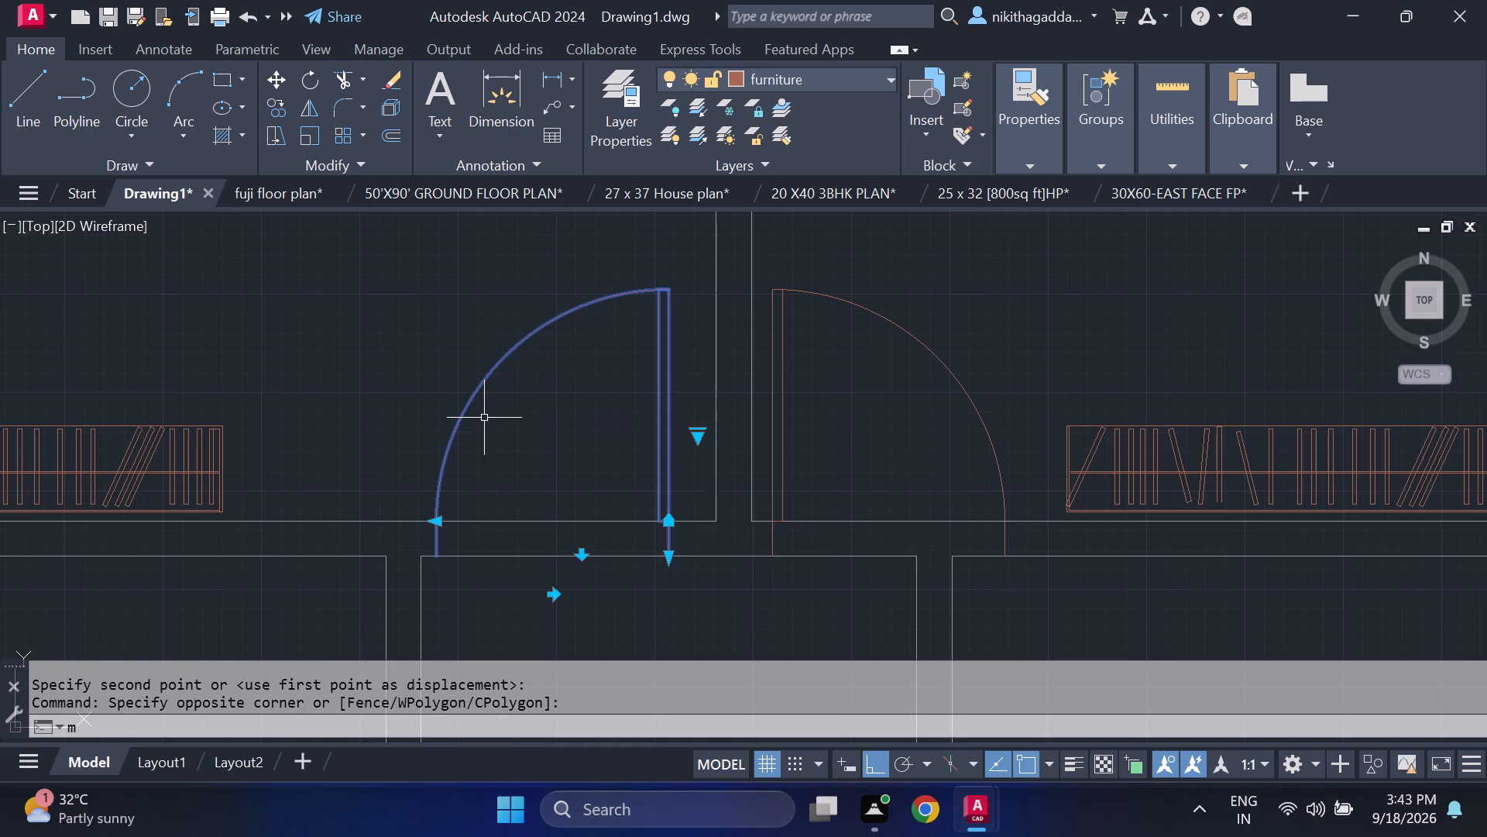
key(Return)
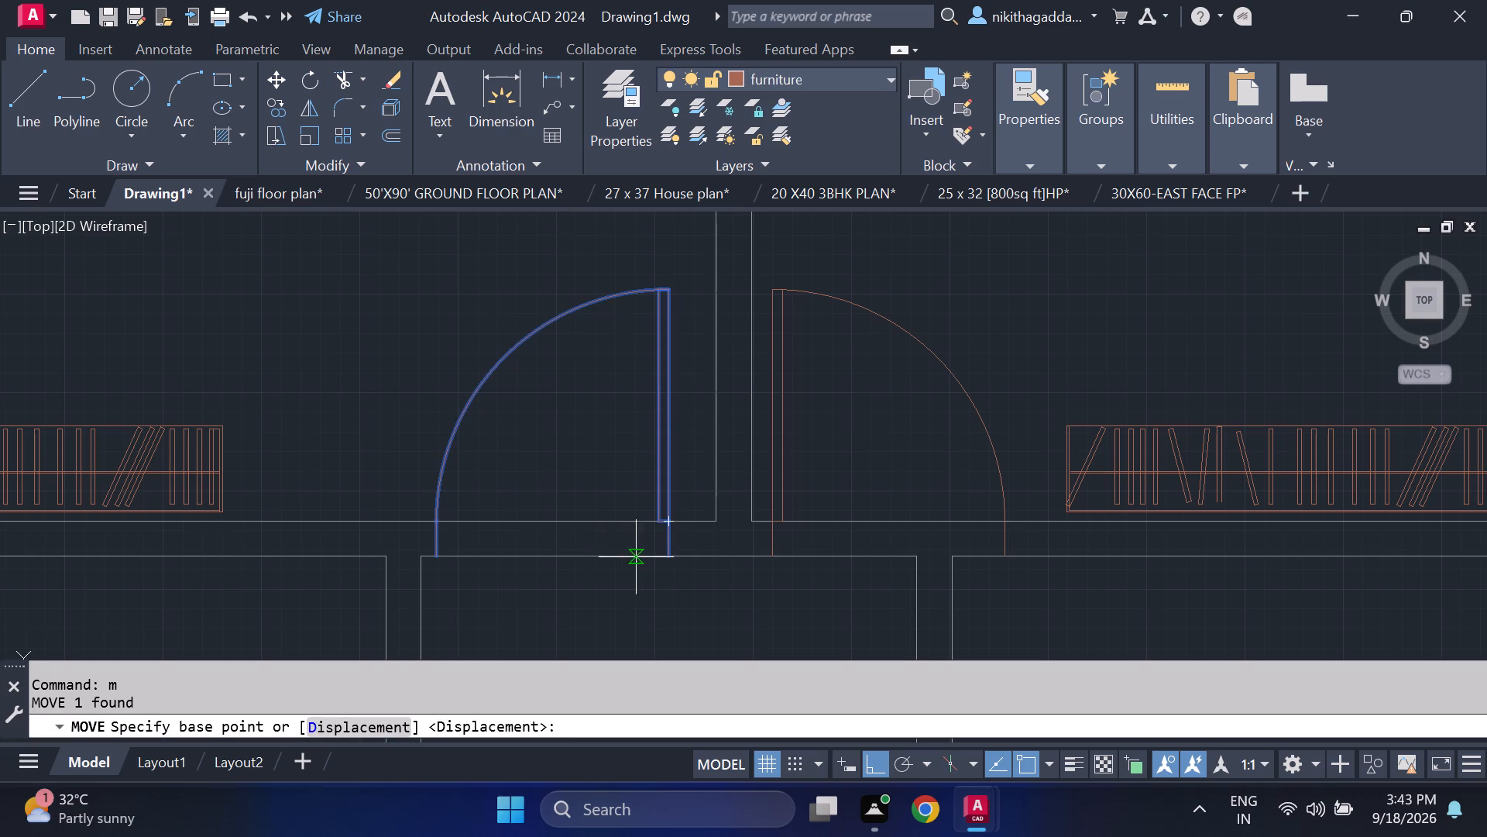
click(668, 555)
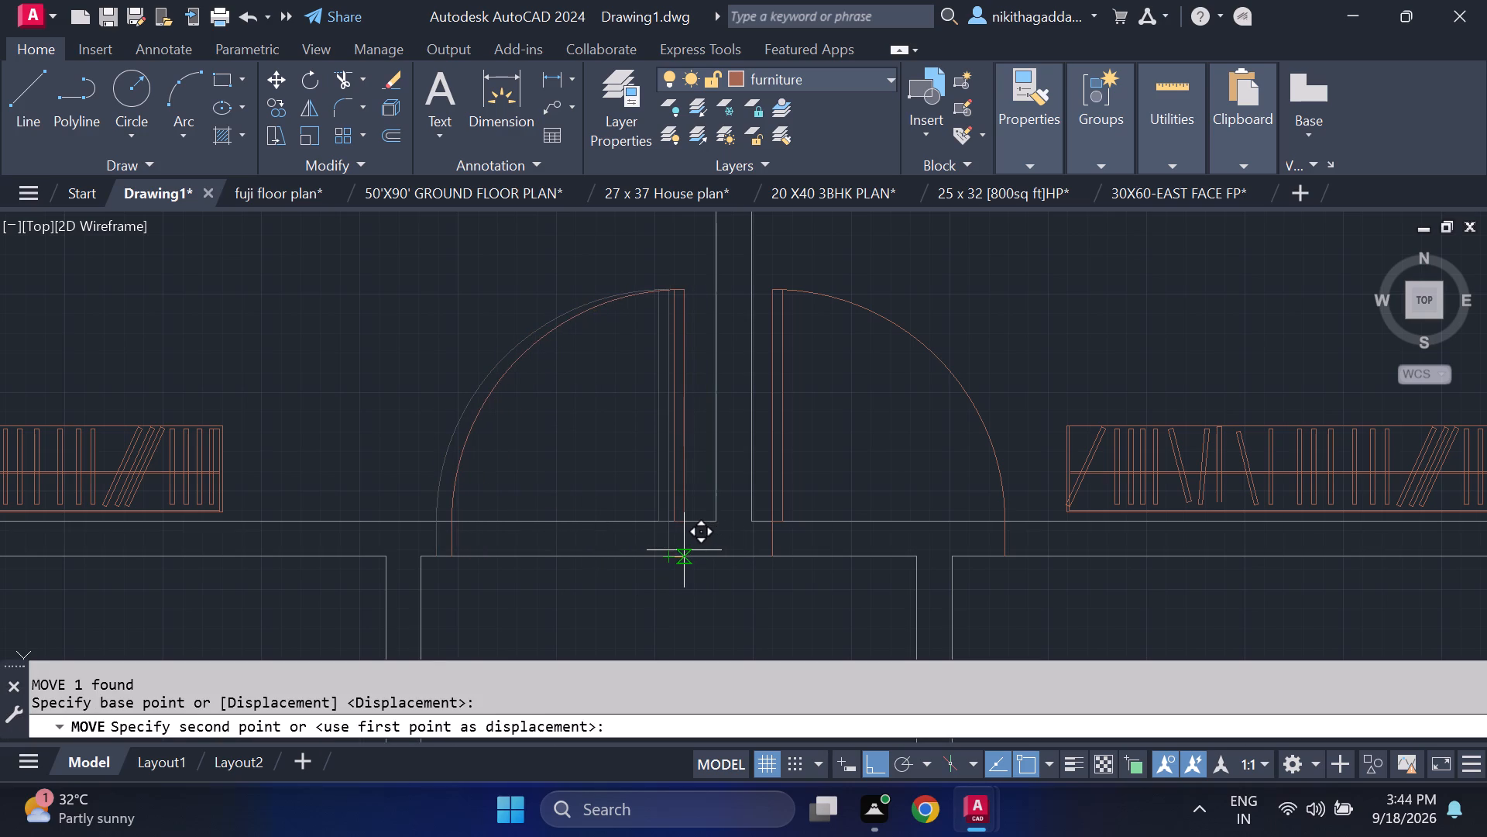
click(684, 550)
scroll(674, 545, down, 4)
middle_drag(651, 549, 645, 439)
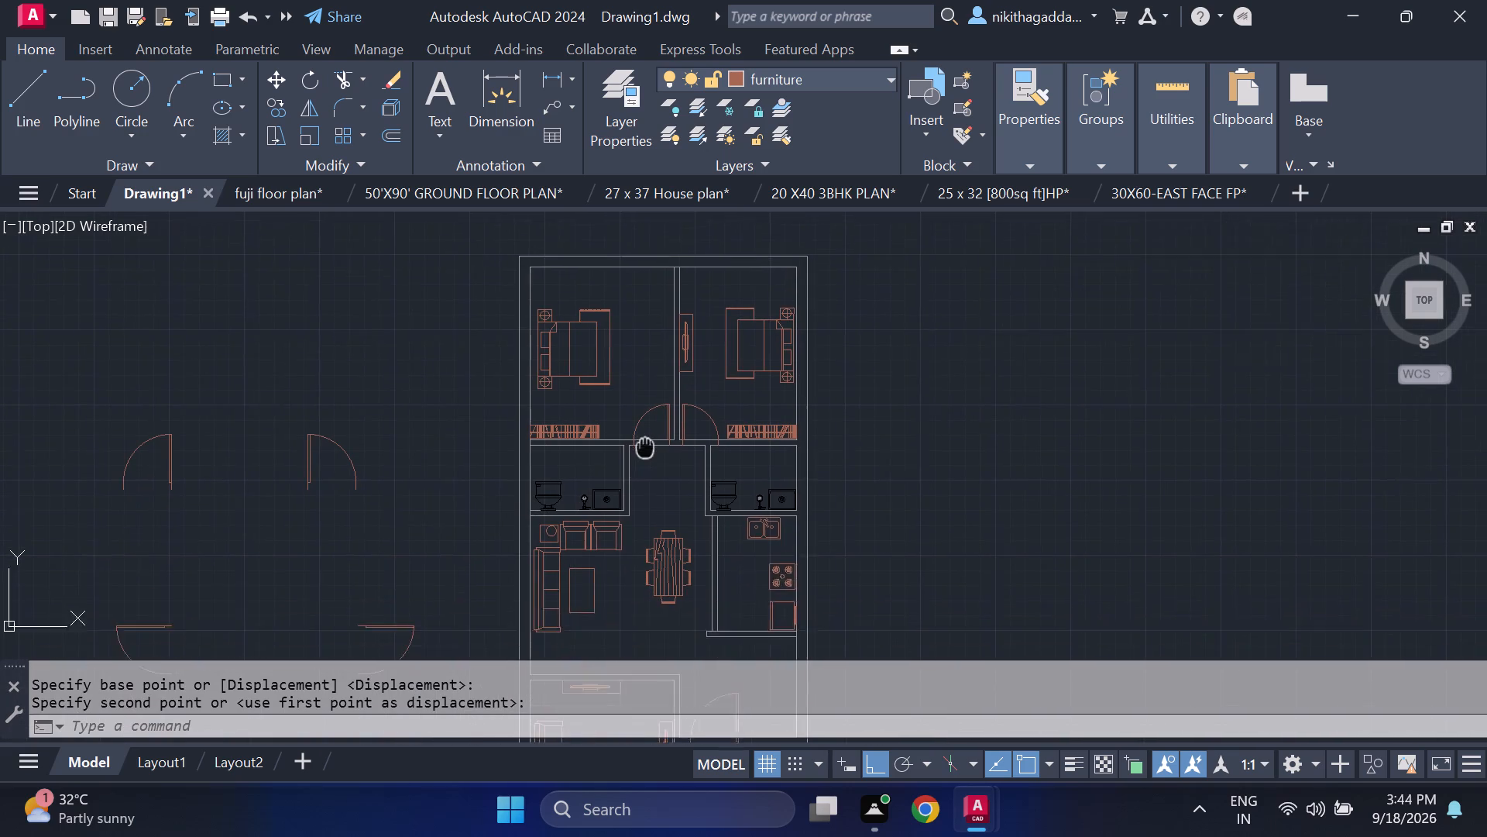
Scale down the southwest spare door, outside the plan's west side, freehand about the east end of its leaf.
middle_drag(645, 439, 645, 396)
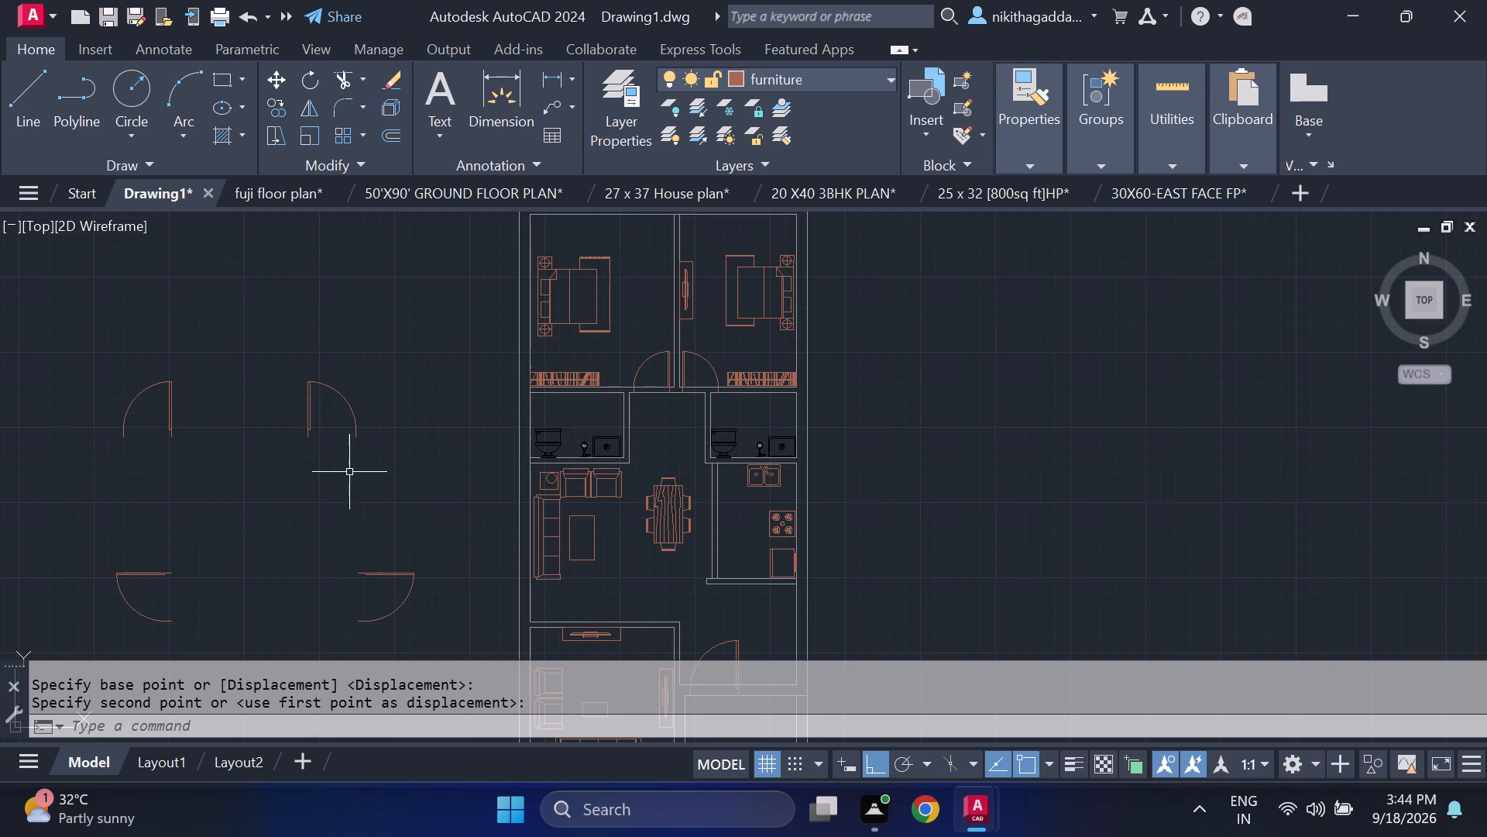
middle_drag(221, 577, 283, 494)
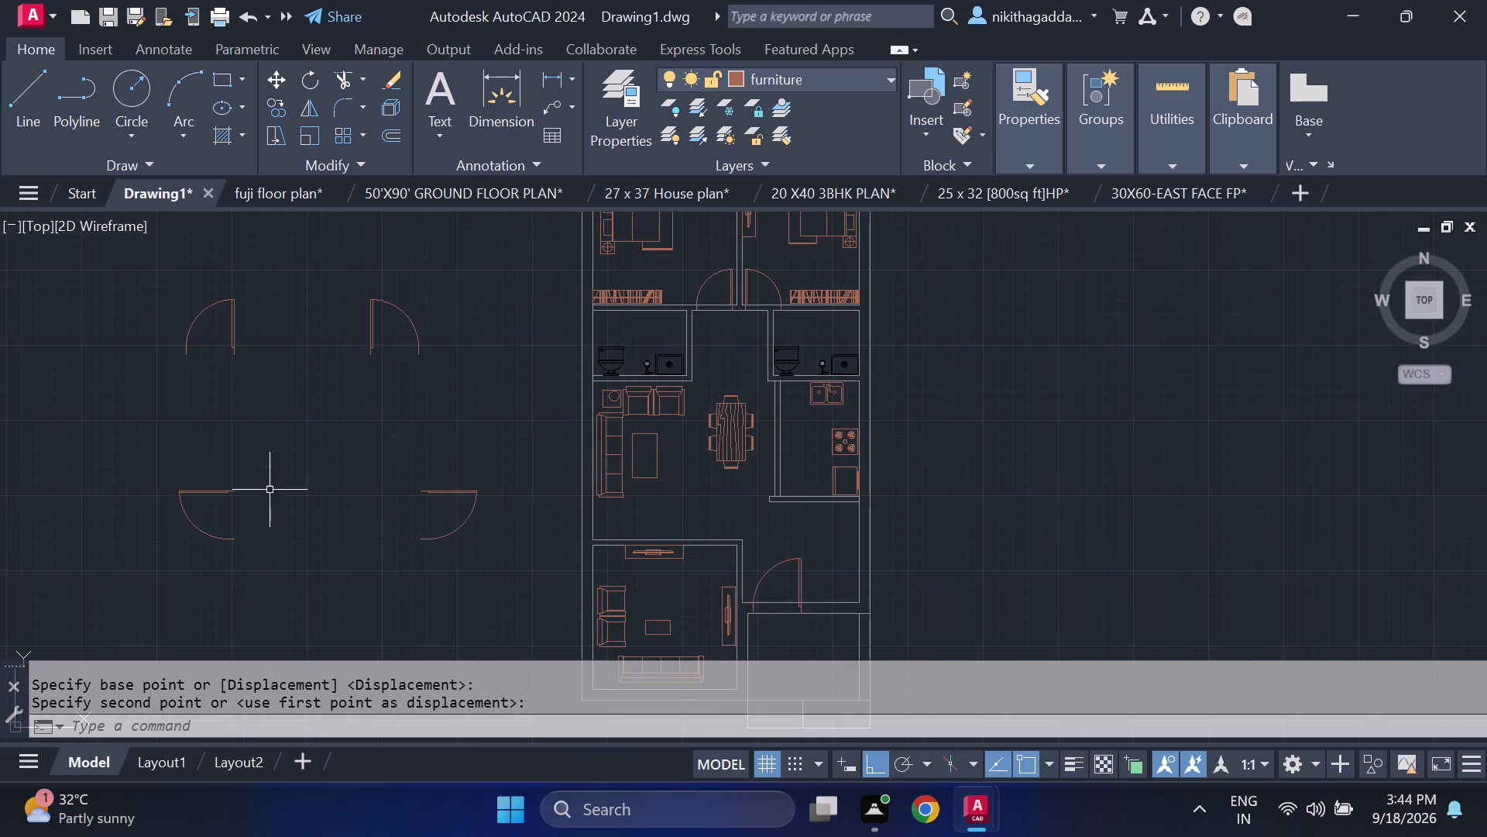
drag(282, 473, 254, 480)
click(68, 547)
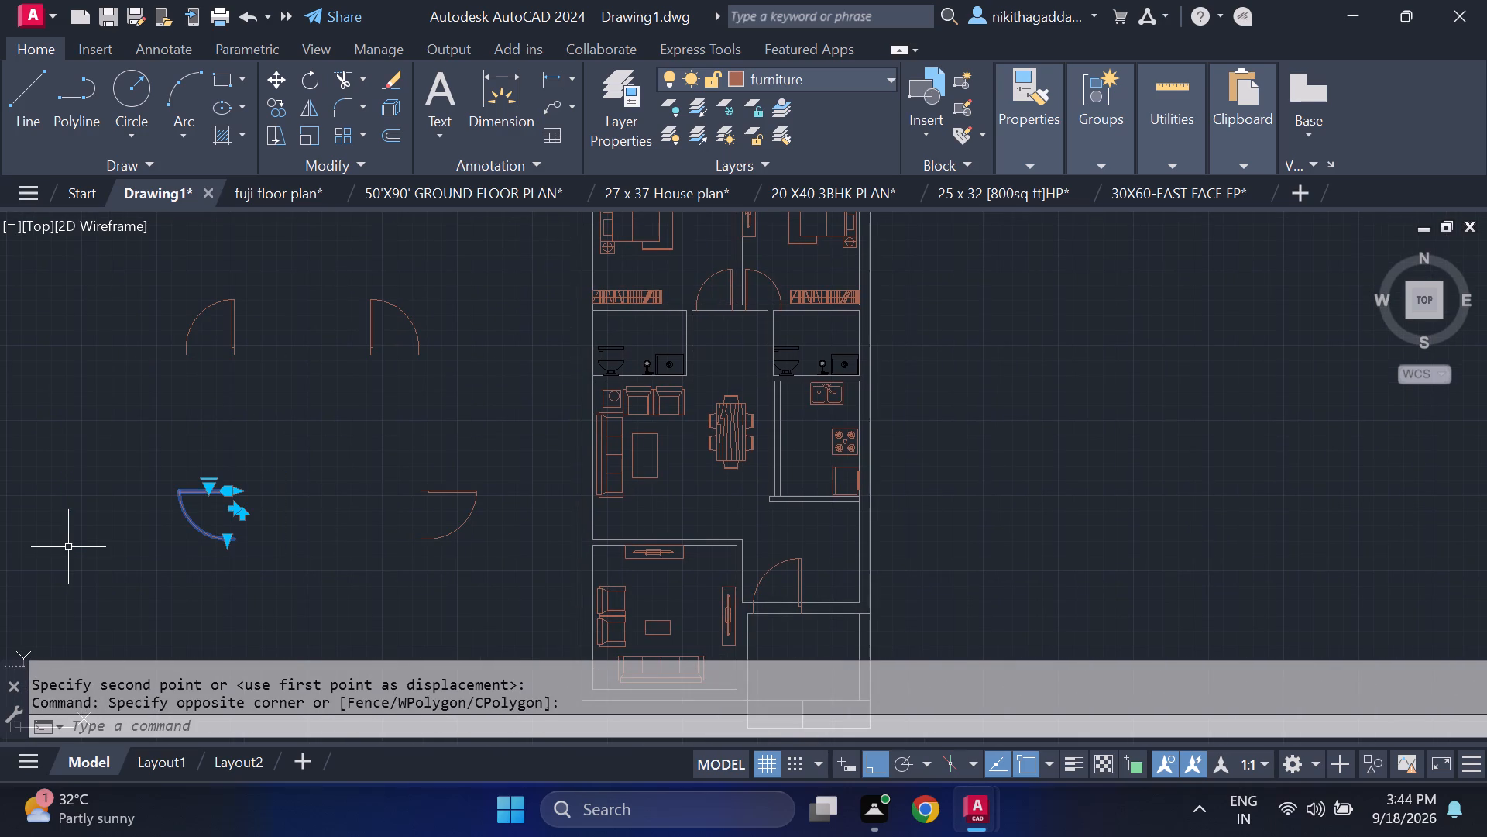
text(scale)
key(Return)
scroll(207, 535, up, 2)
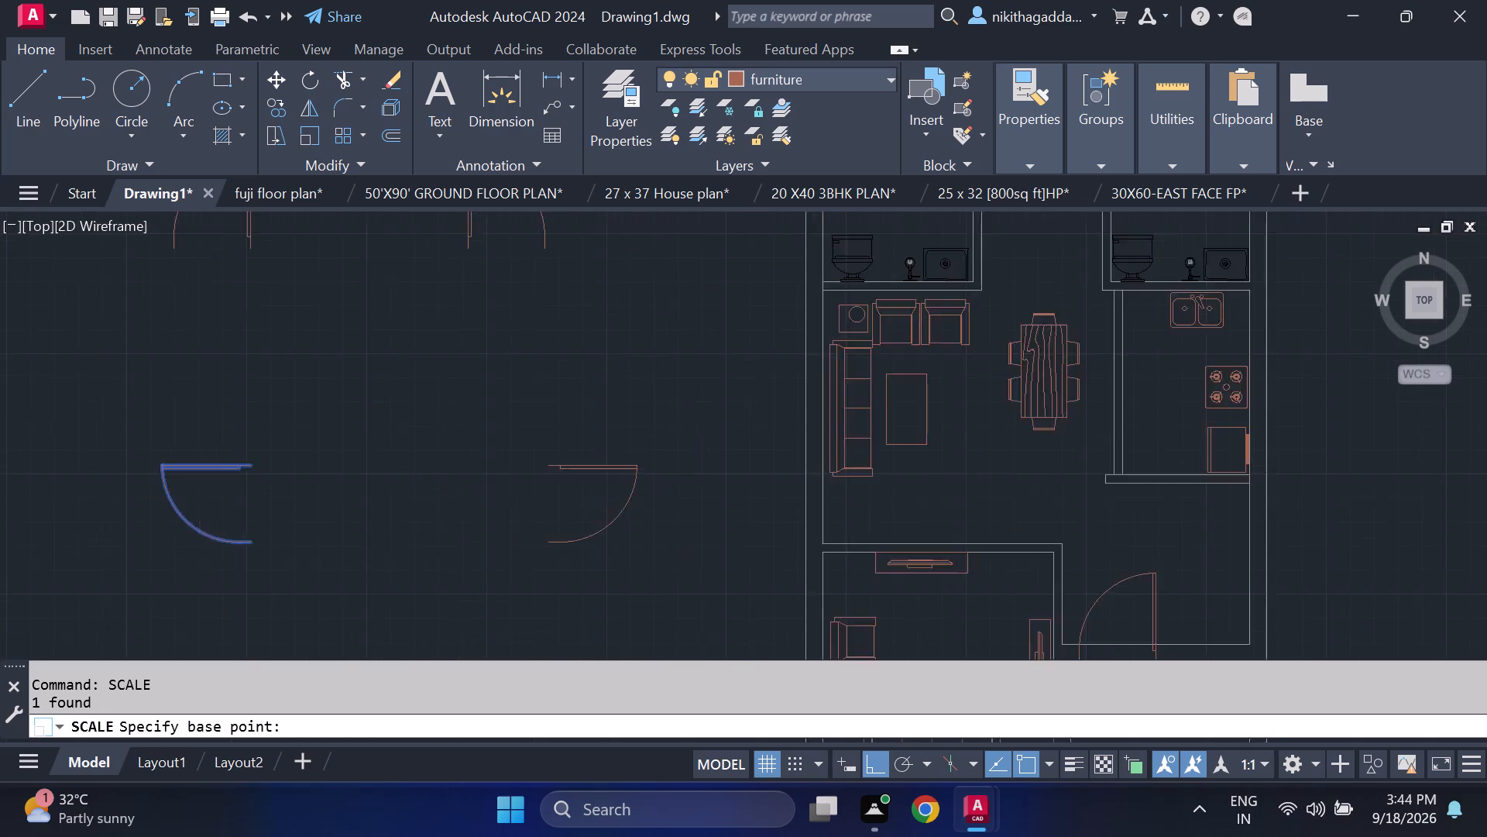
click(280, 423)
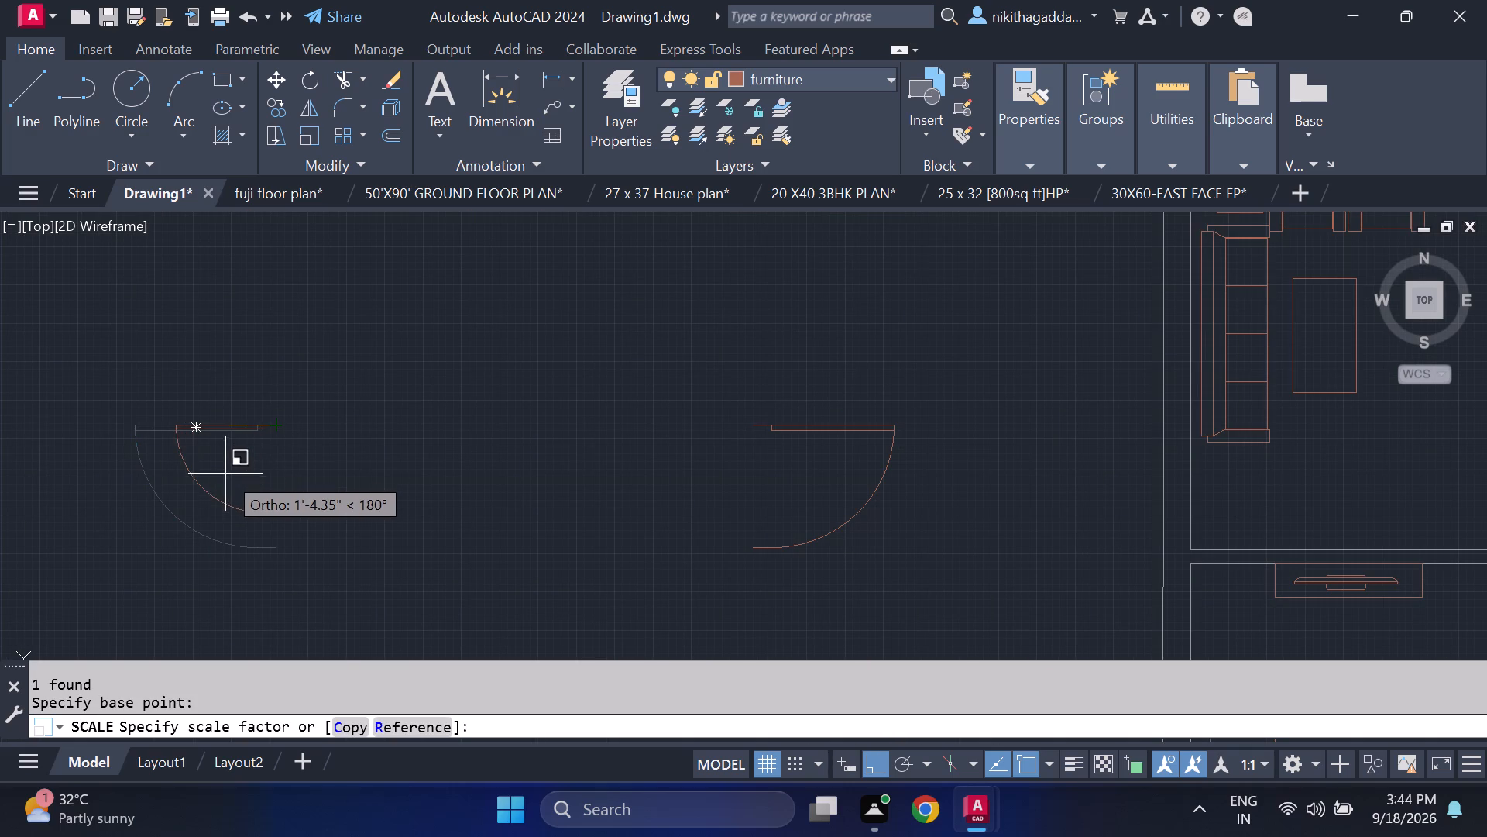
click(242, 469)
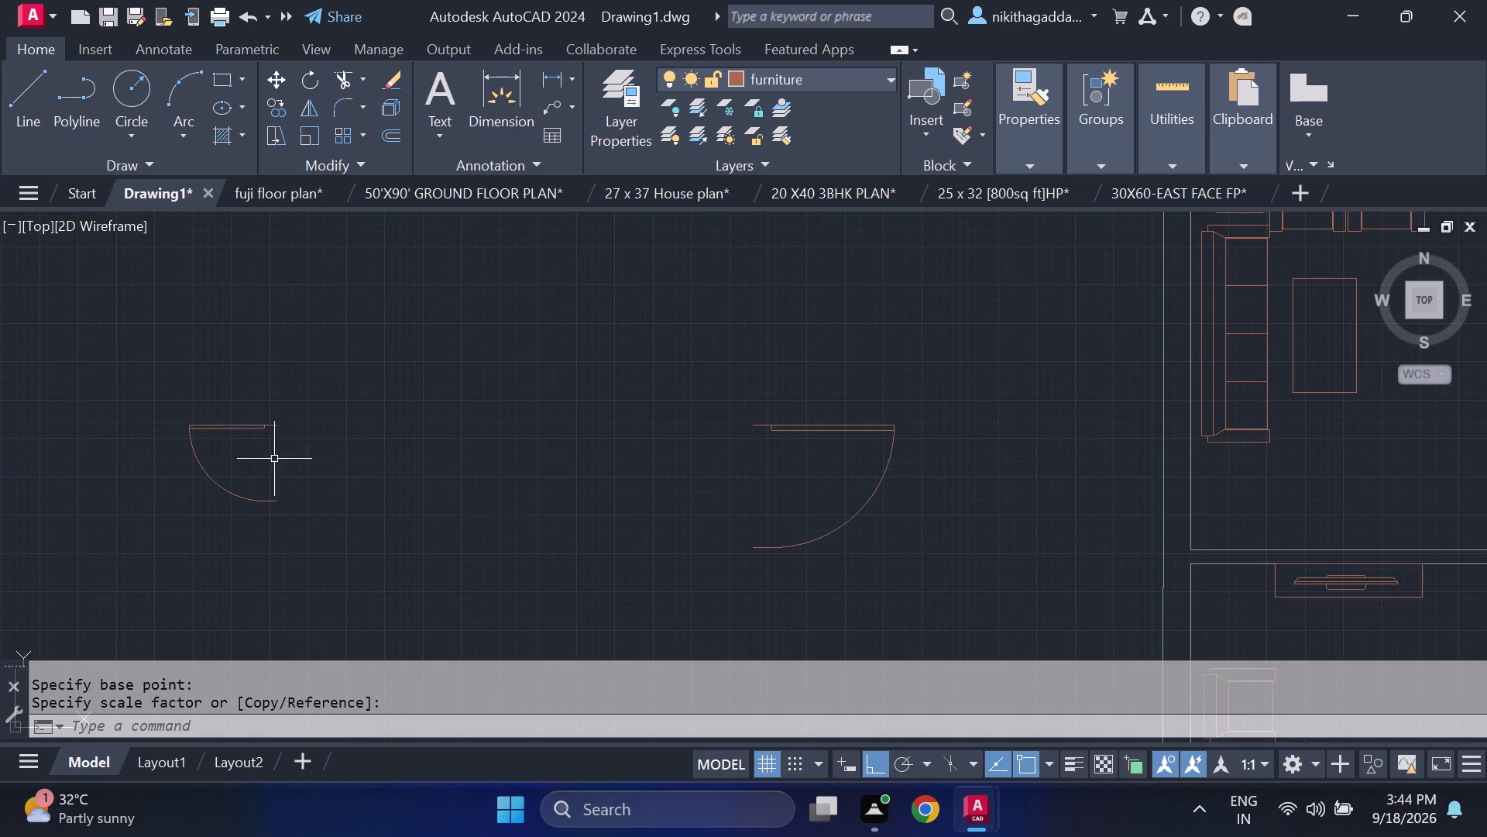
Move the scaled-down southwest spare door from its place west of the floor plan.
drag(391, 376, 379, 383)
click(121, 532)
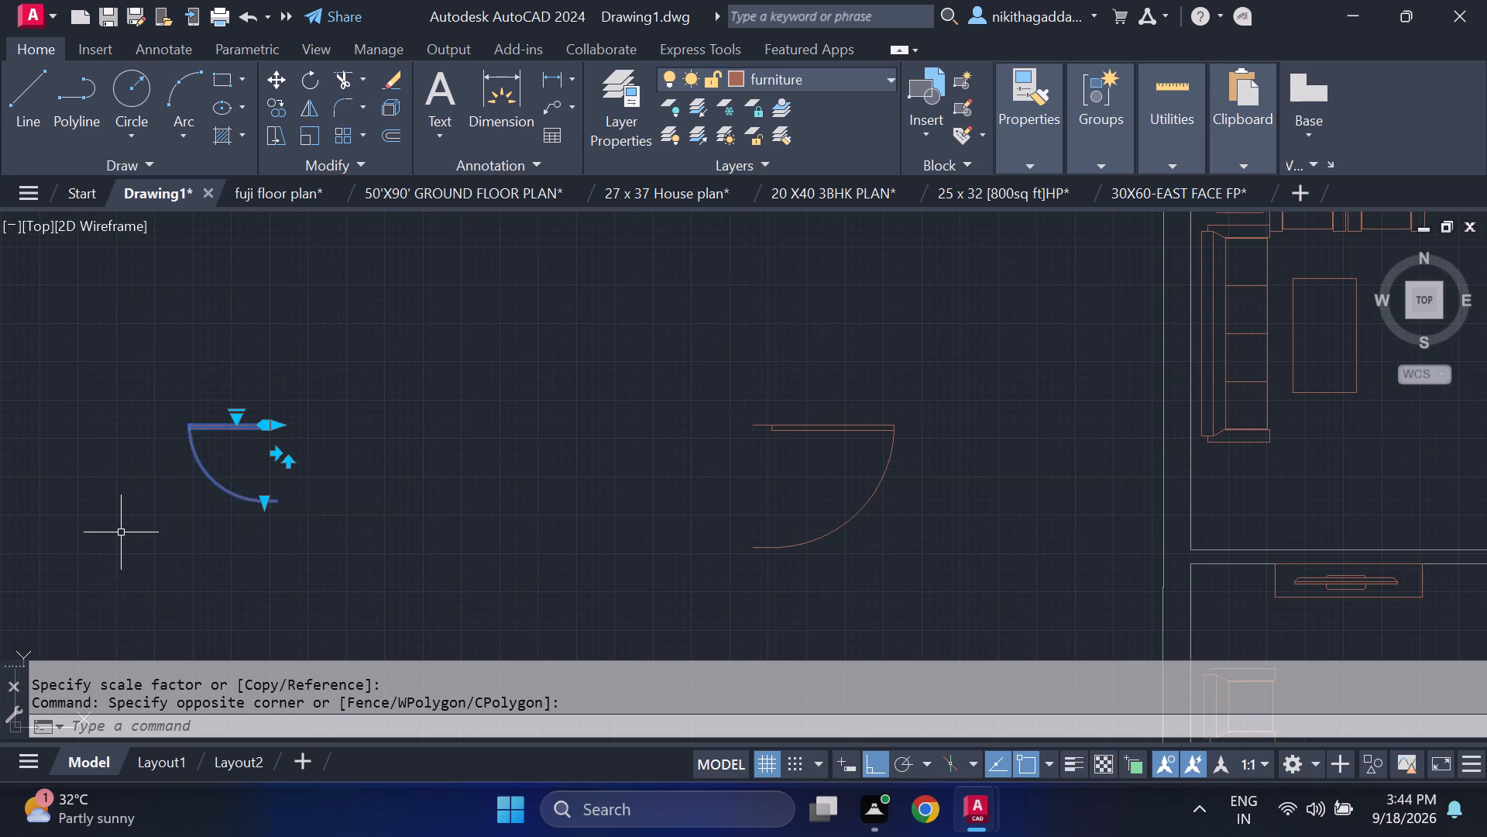
key(m)
key(Return)
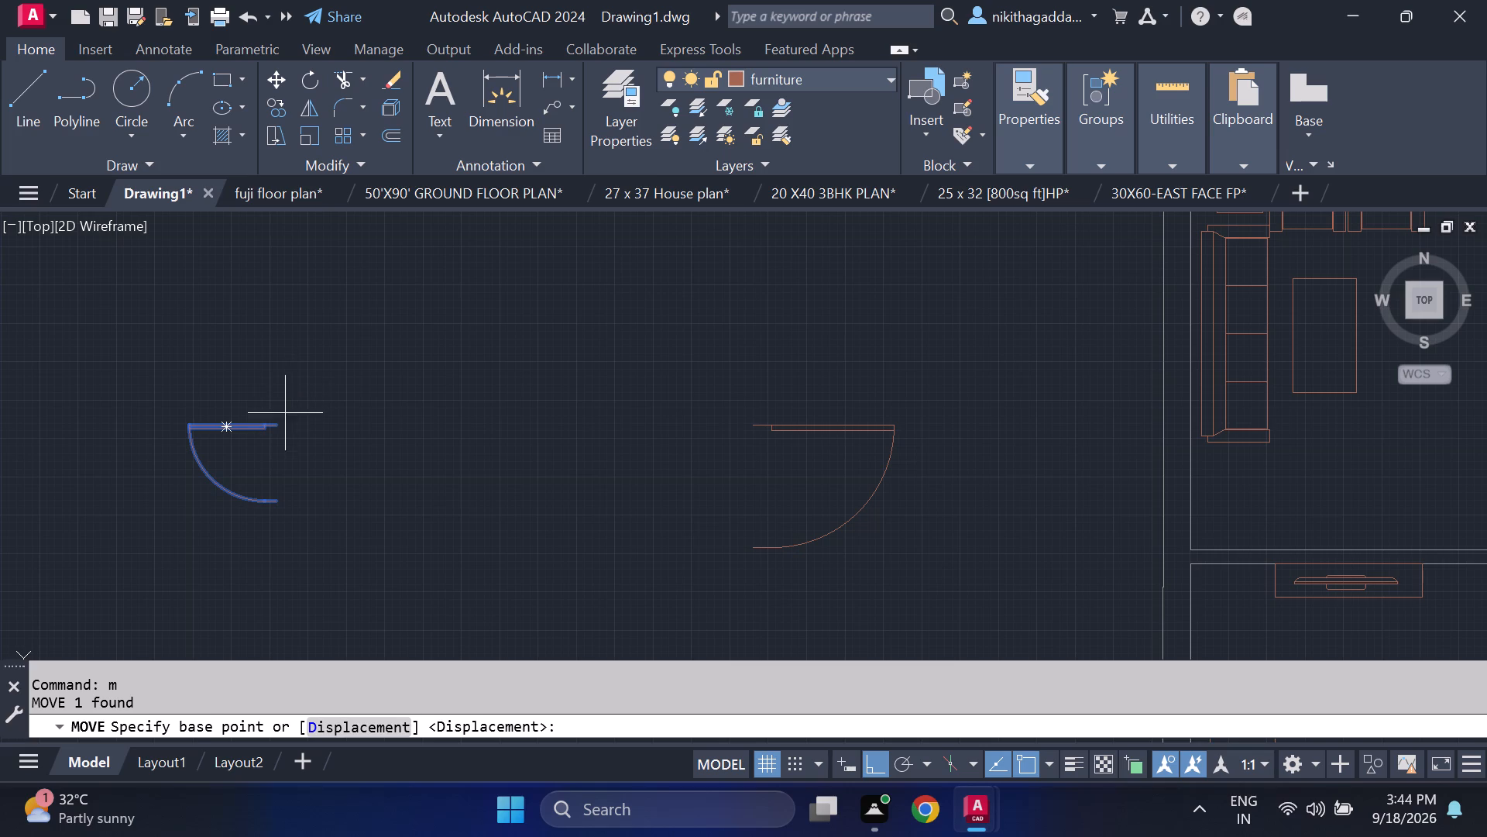
Move the horizontal door block from beside the plan onto the passage-side wall of the left bathroom, near its upper corner.
click(282, 422)
scroll(823, 323, down, 3)
middle_drag(823, 322, 556, 459)
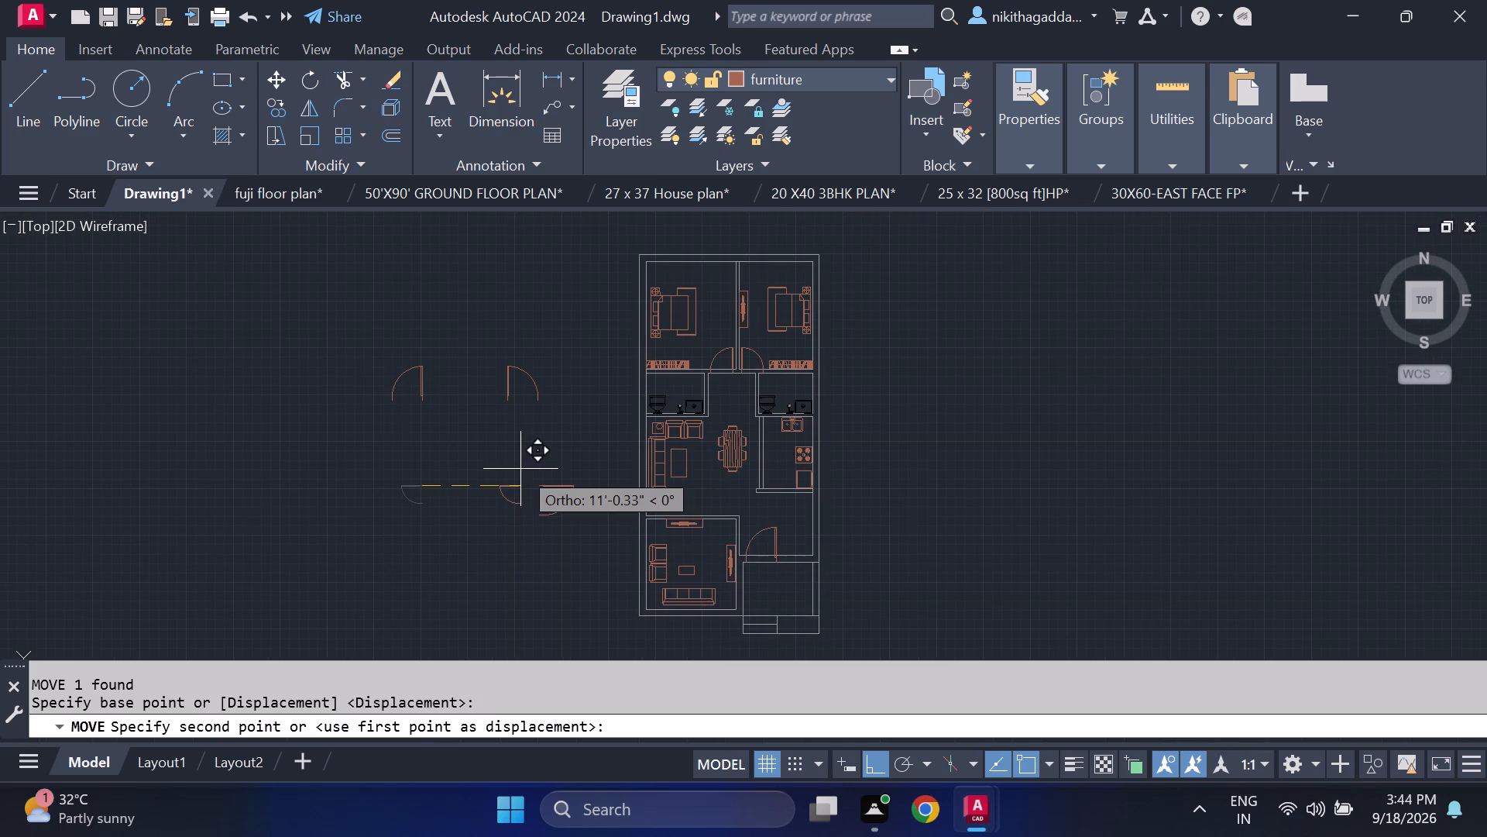
key(F8)
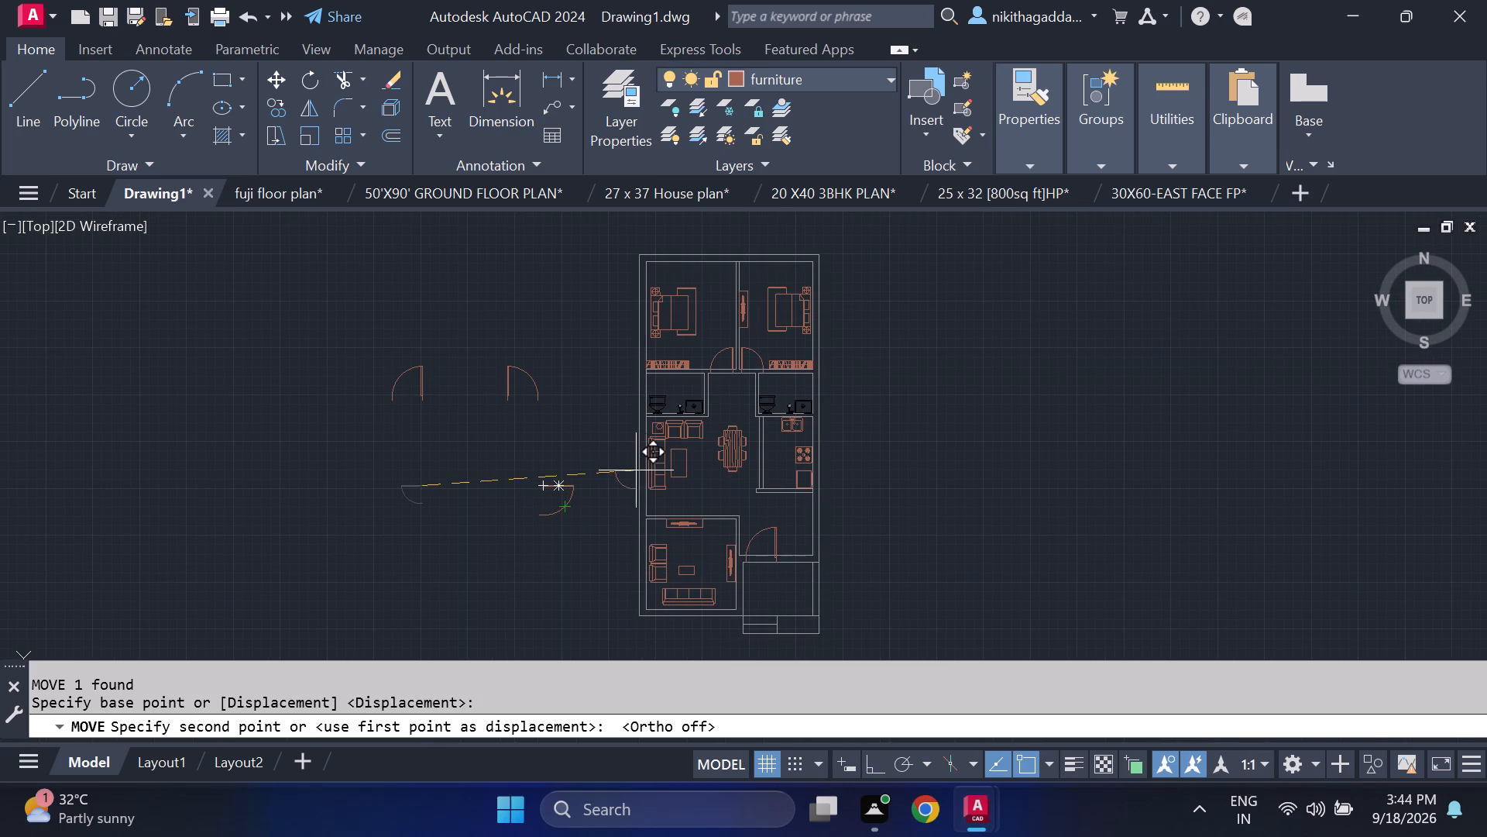
scroll(680, 391, up, 4)
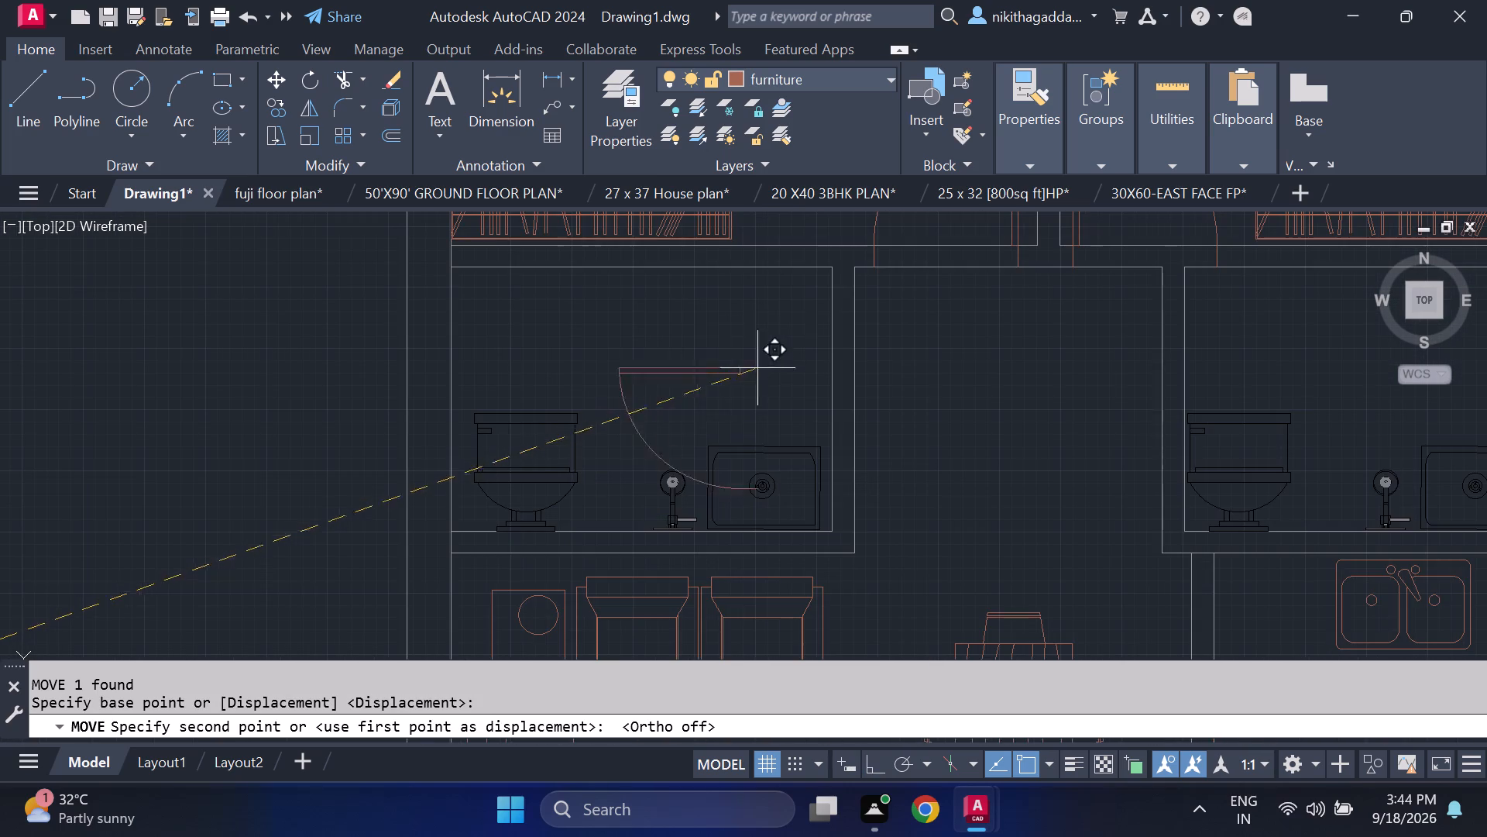
click(853, 291)
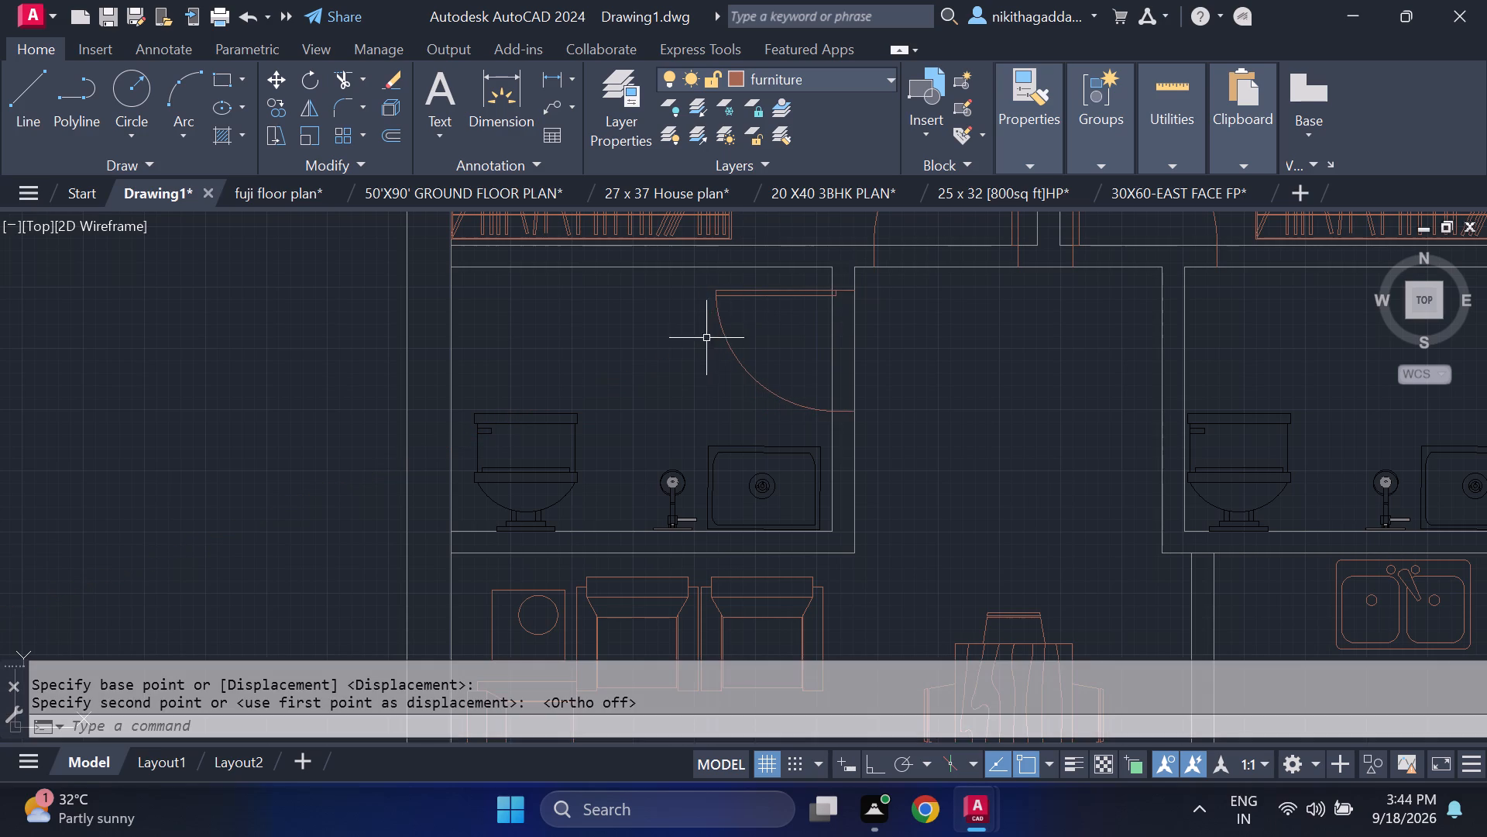
Mirror the left bathroom door across a vertical line in the passage towards the right bathroom, keeping the original.
scroll(786, 280, up, 1)
click(808, 284)
click(661, 443)
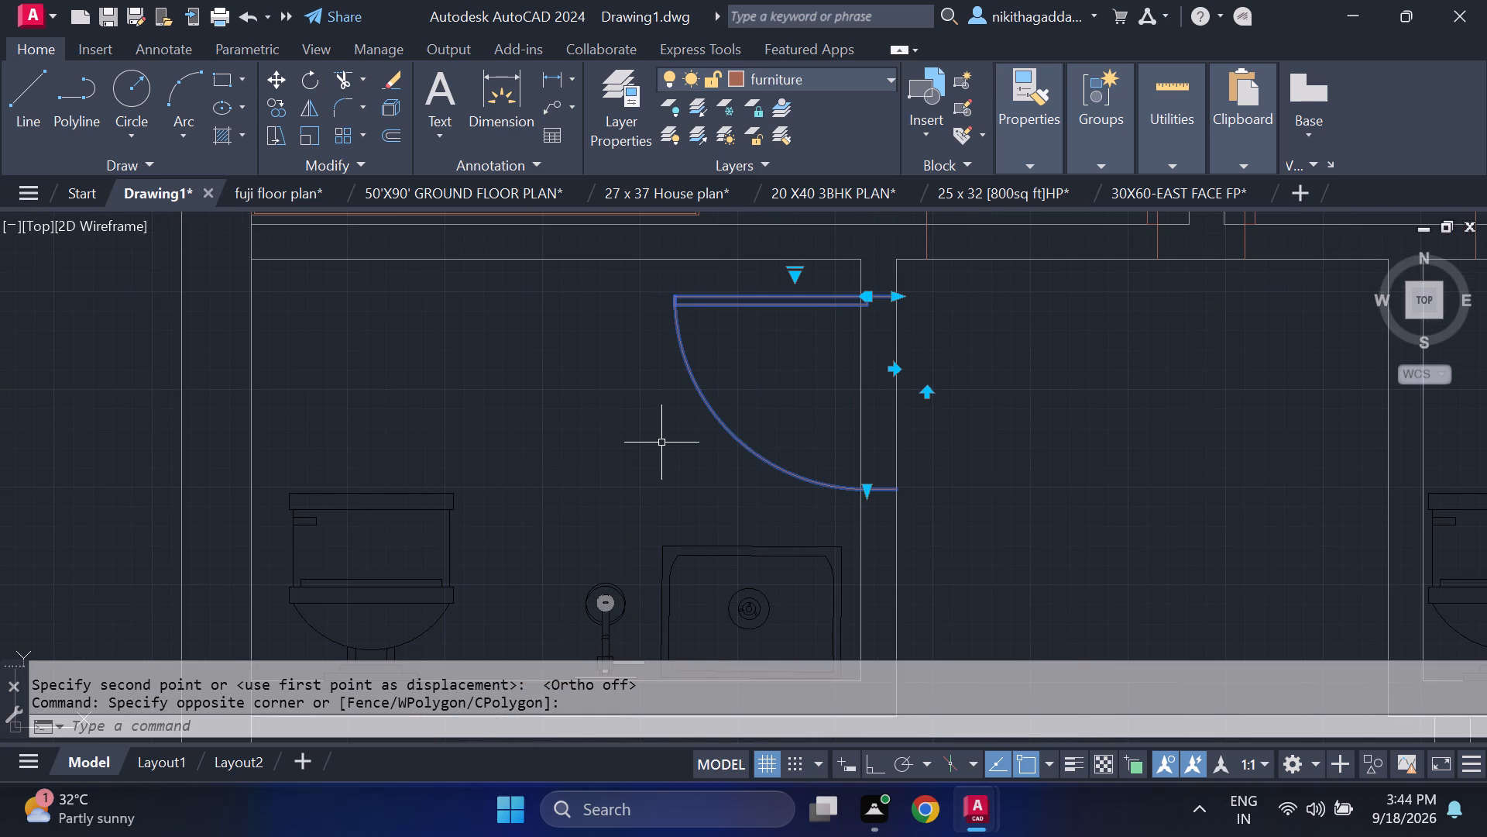
text(mi)
key(Return)
scroll(695, 463, down, 3)
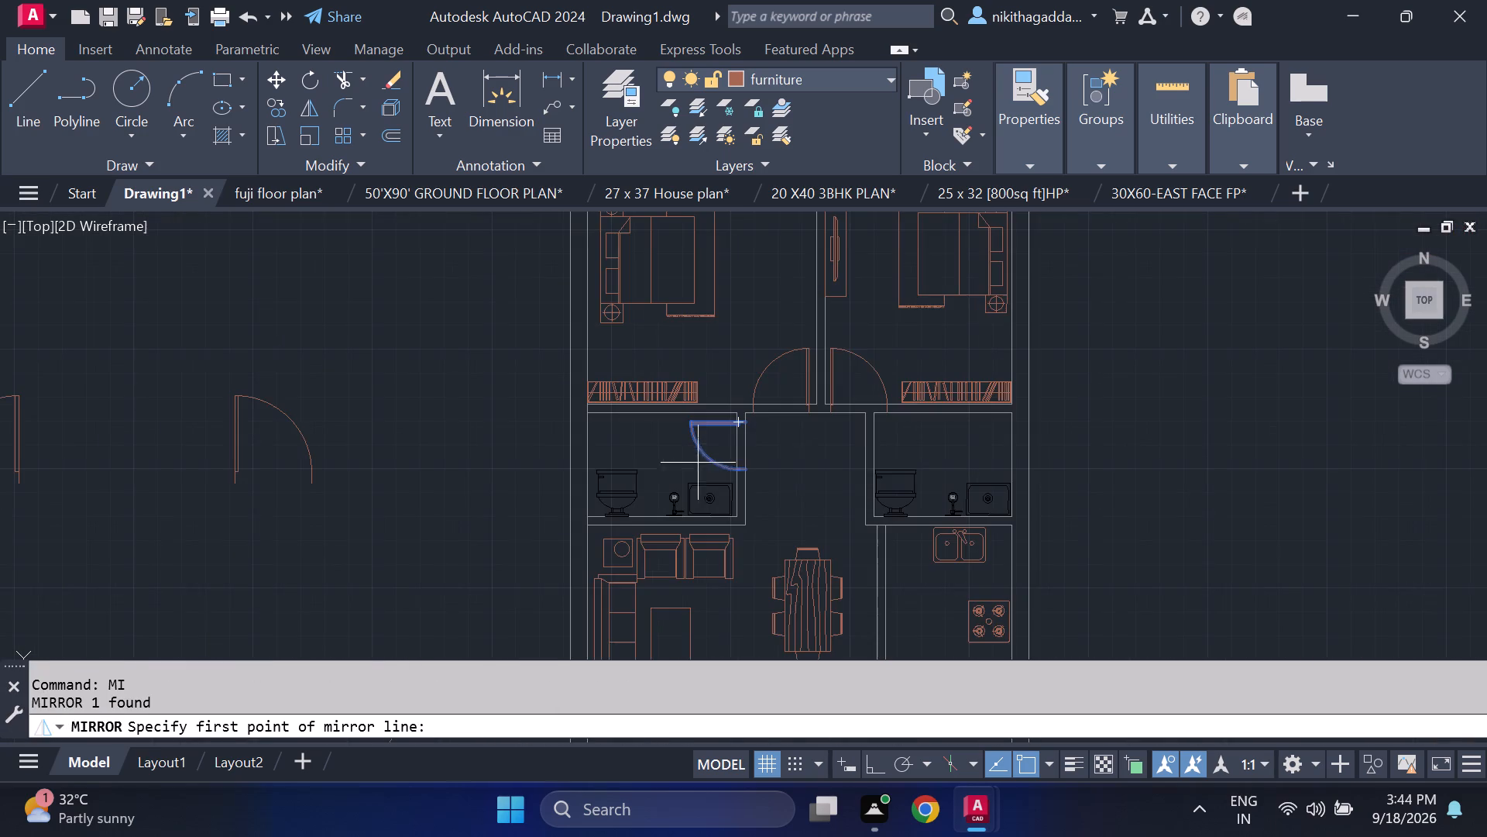
scroll(799, 423, up, 2)
click(782, 430)
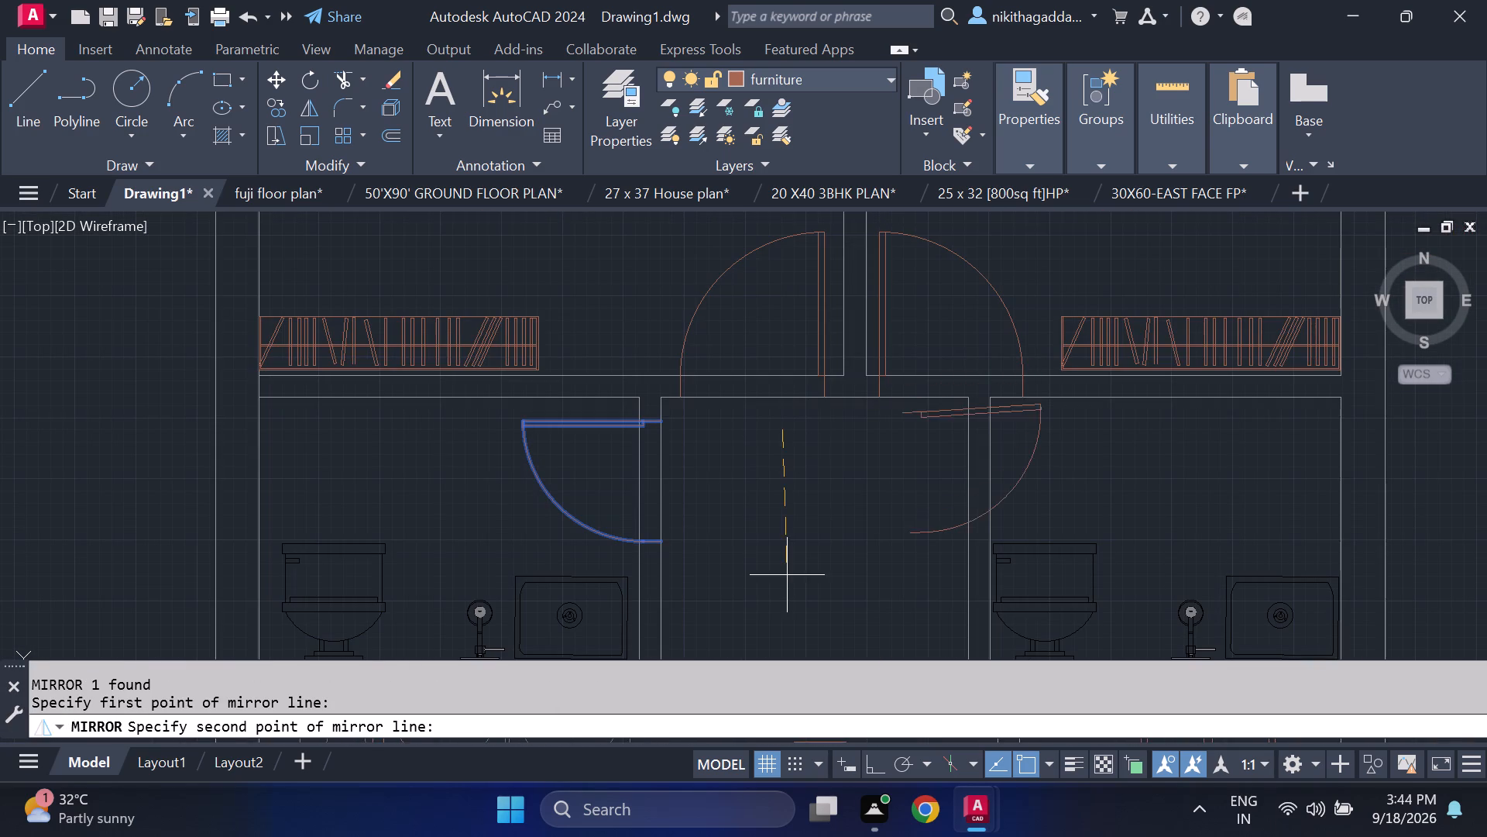
key(F8)
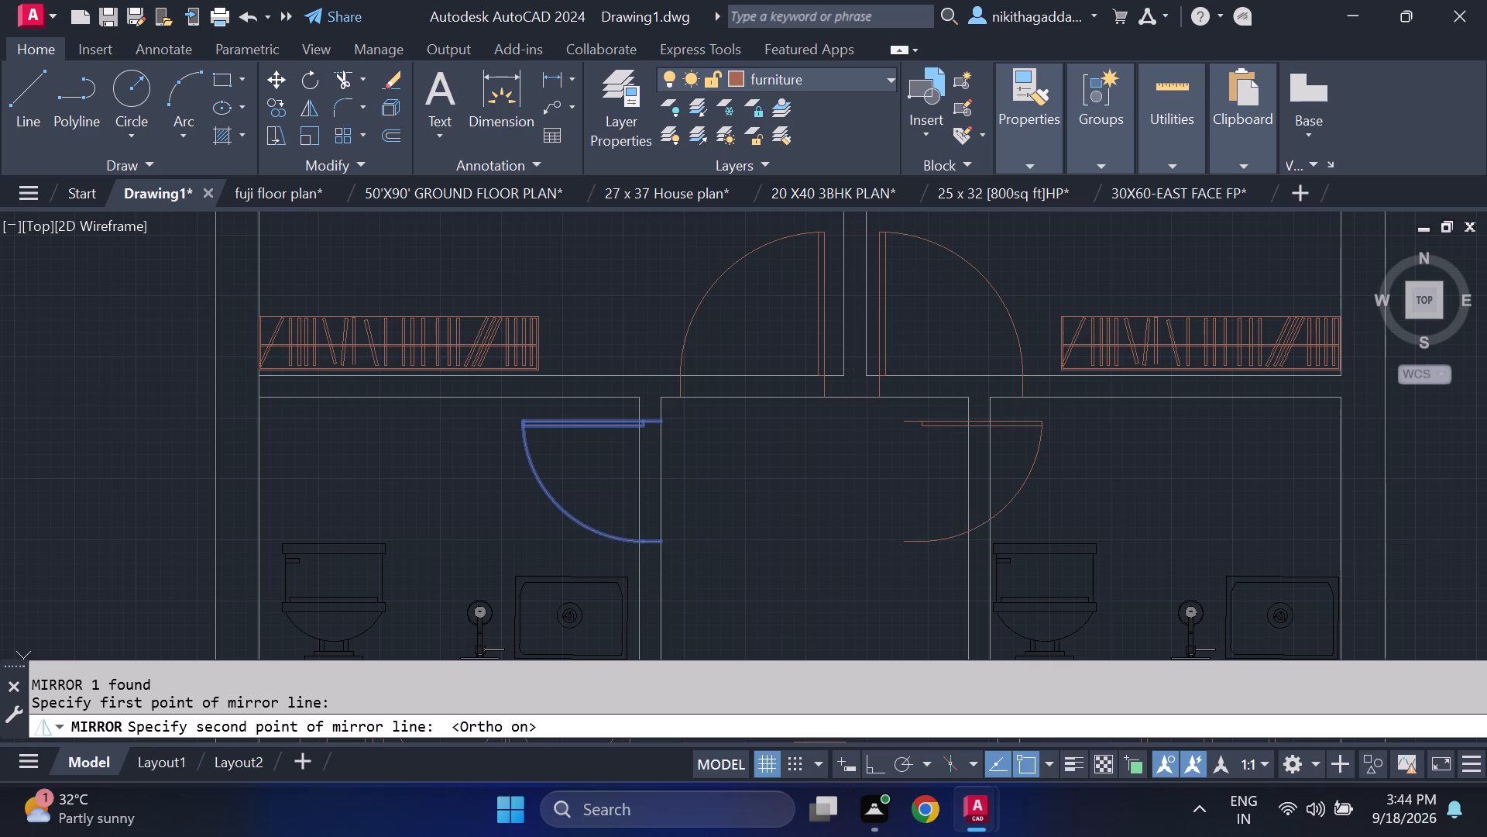
click(765, 587)
text(no)
key(Return)
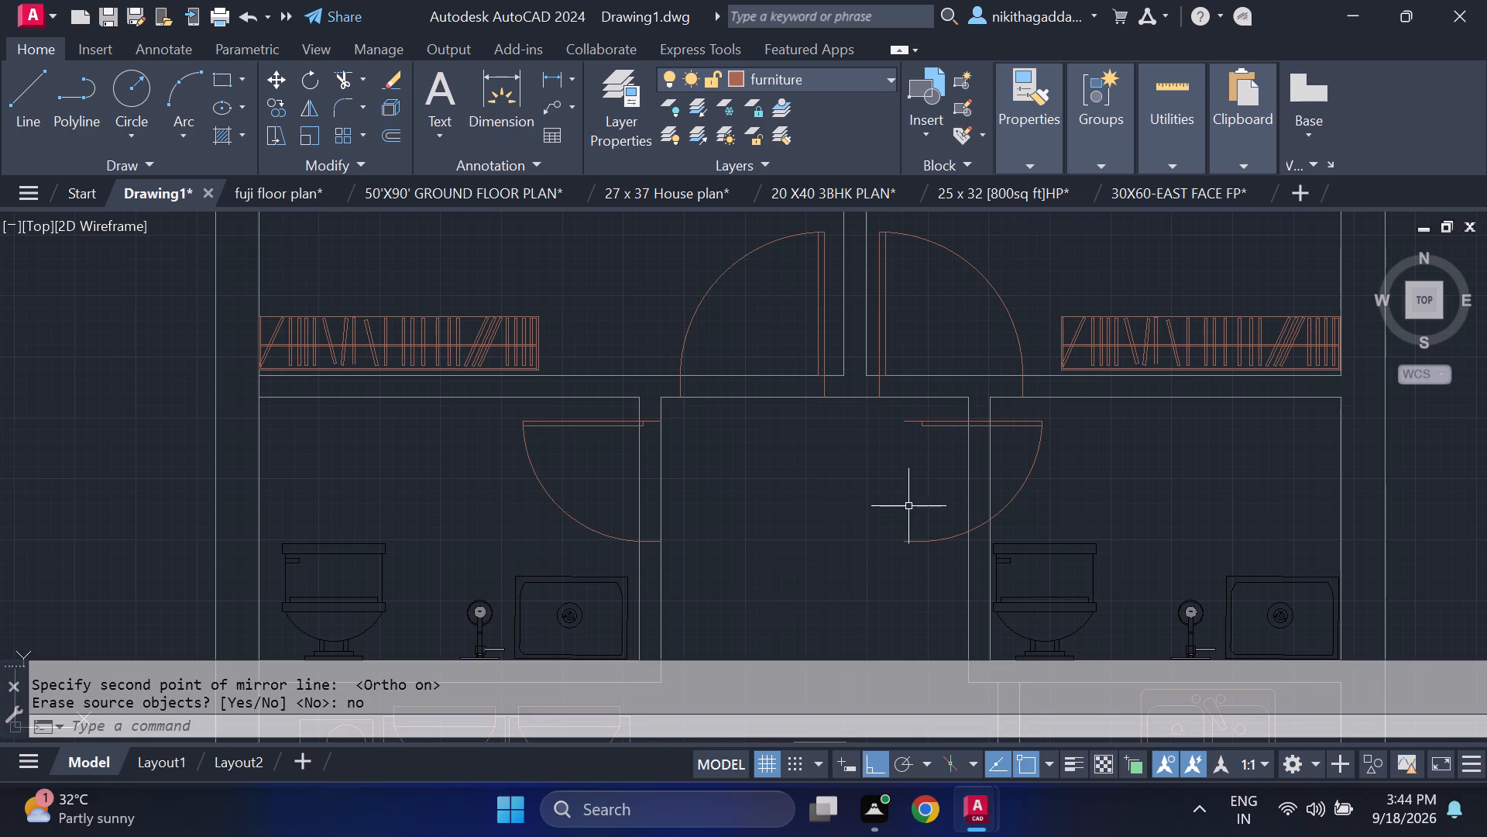
Move the mirrored door so its frame end sits on the passage-side wall face of the right bathroom.
scroll(907, 455, up, 1)
drag(1176, 381, 1169, 388)
click(1108, 486)
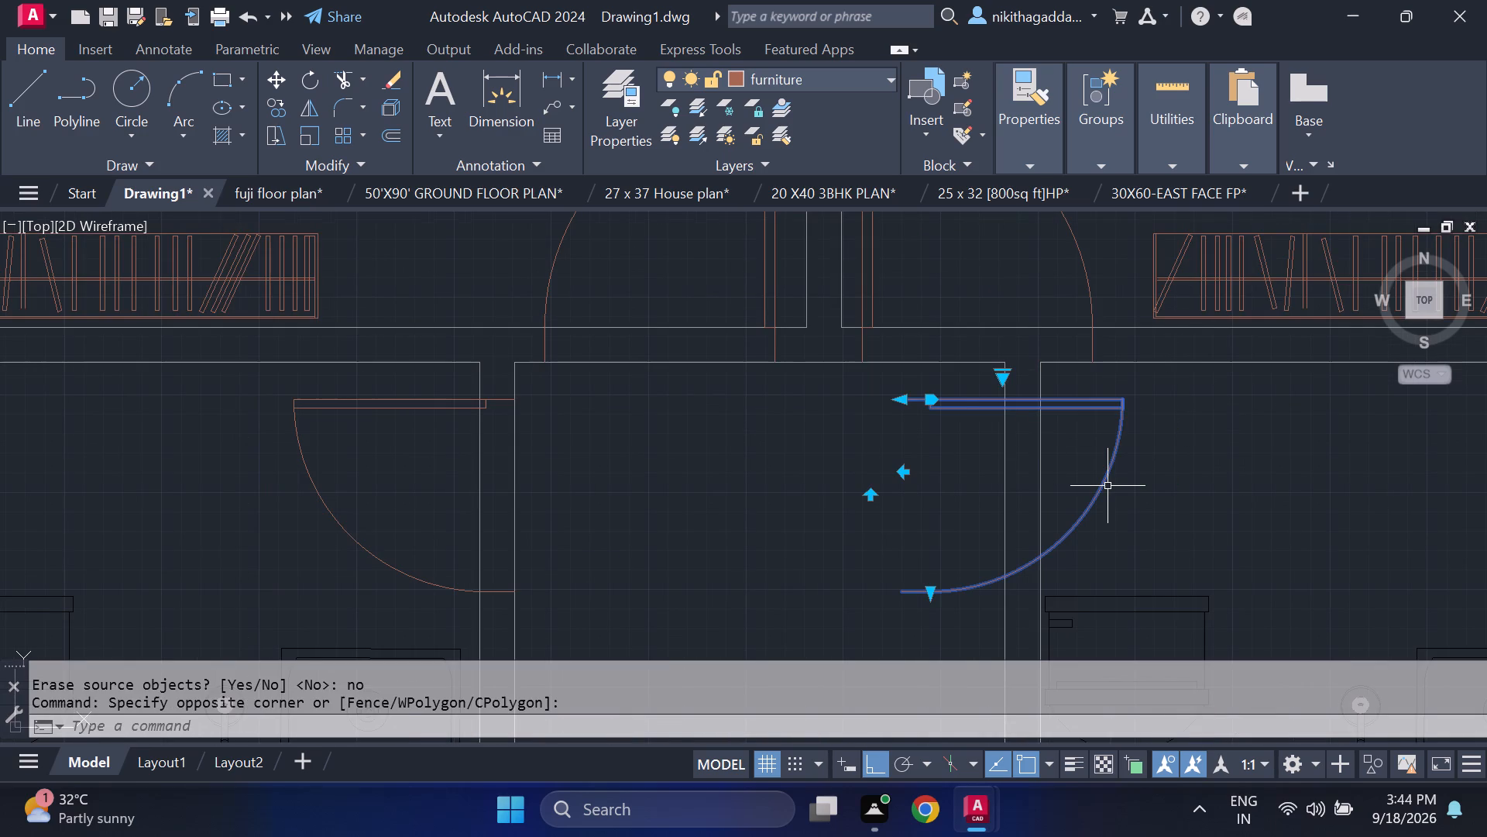
key(m)
key(Return)
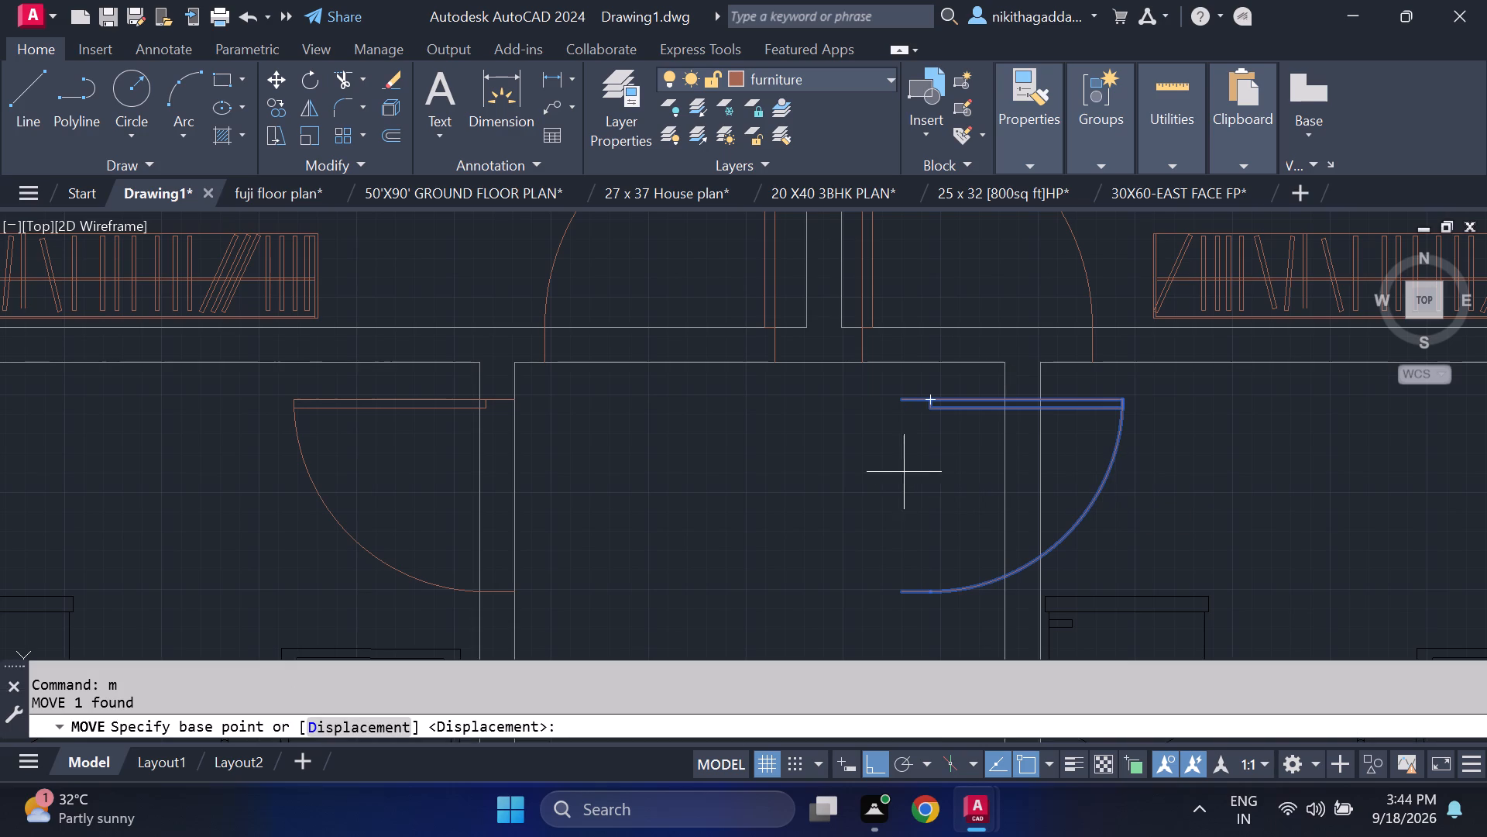
click(894, 399)
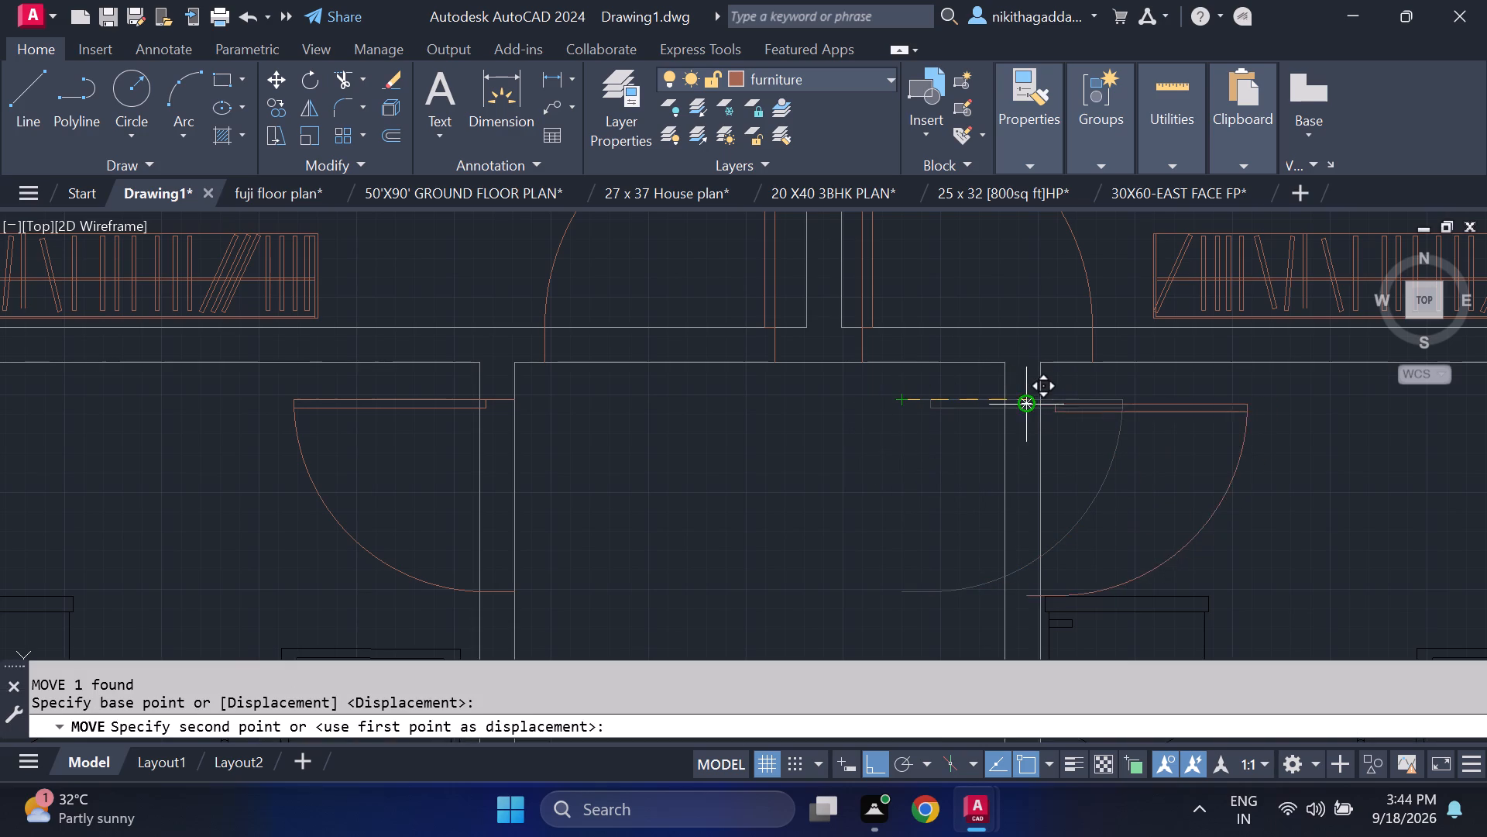
click(1004, 410)
Move the right bathroom door slightly up along its wall, so the swing clears the toilet.
scroll(650, 494, down, 2)
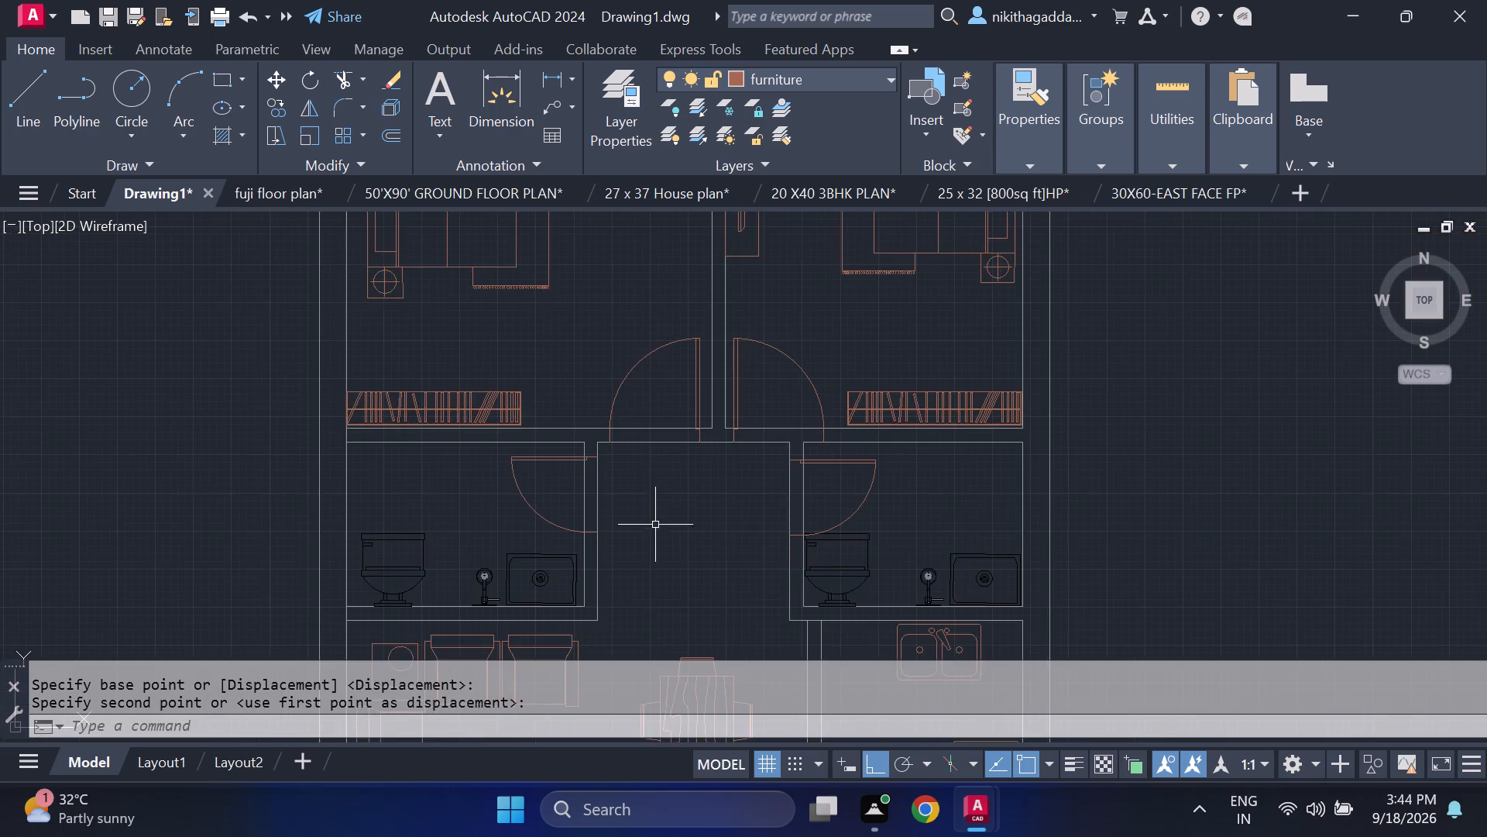
scroll(655, 540, down, 1)
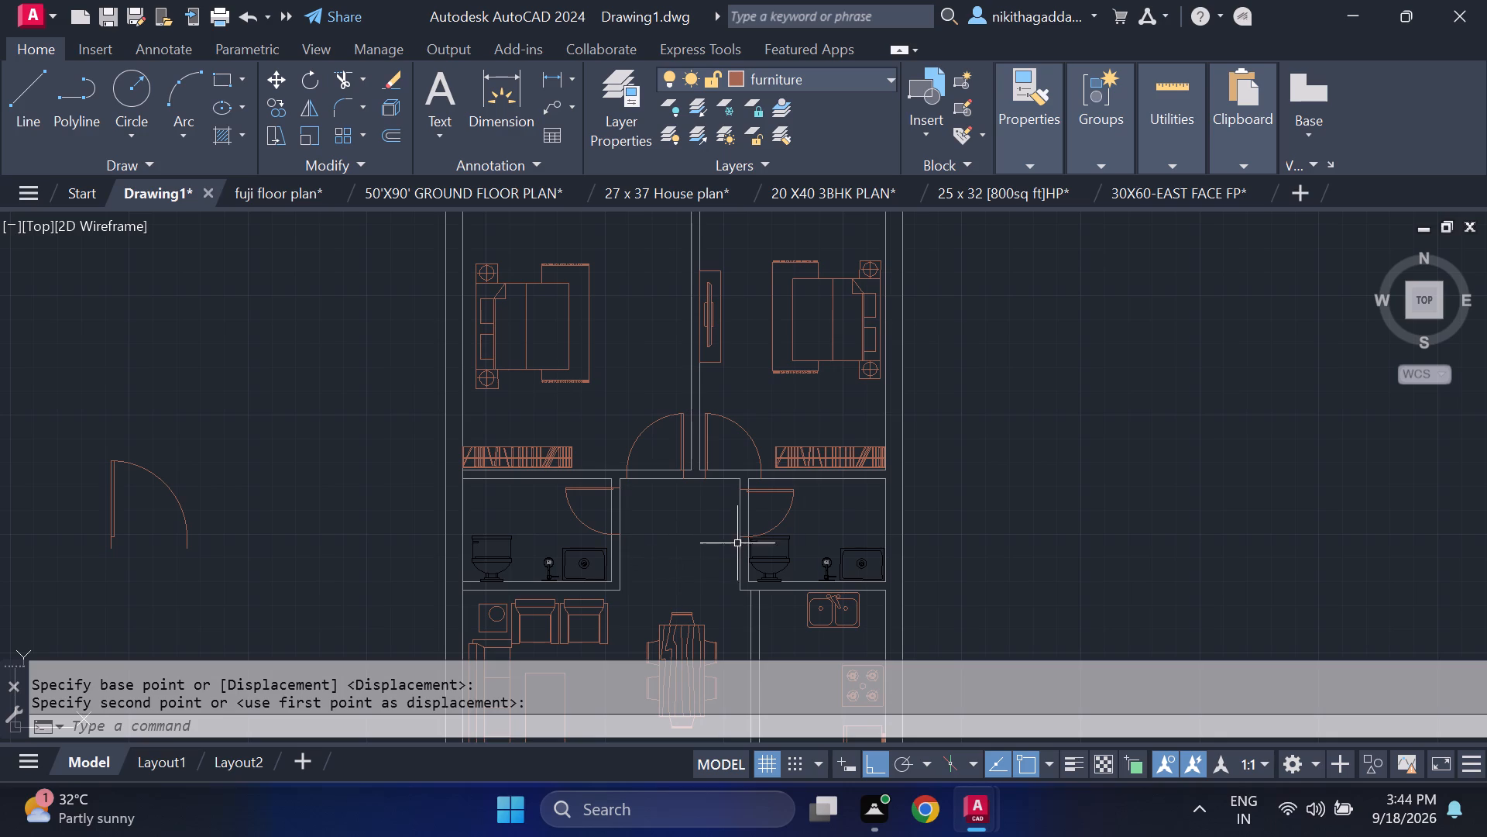
scroll(826, 515, up, 3)
scroll(811, 536, down, 2)
scroll(718, 587, up, 1)
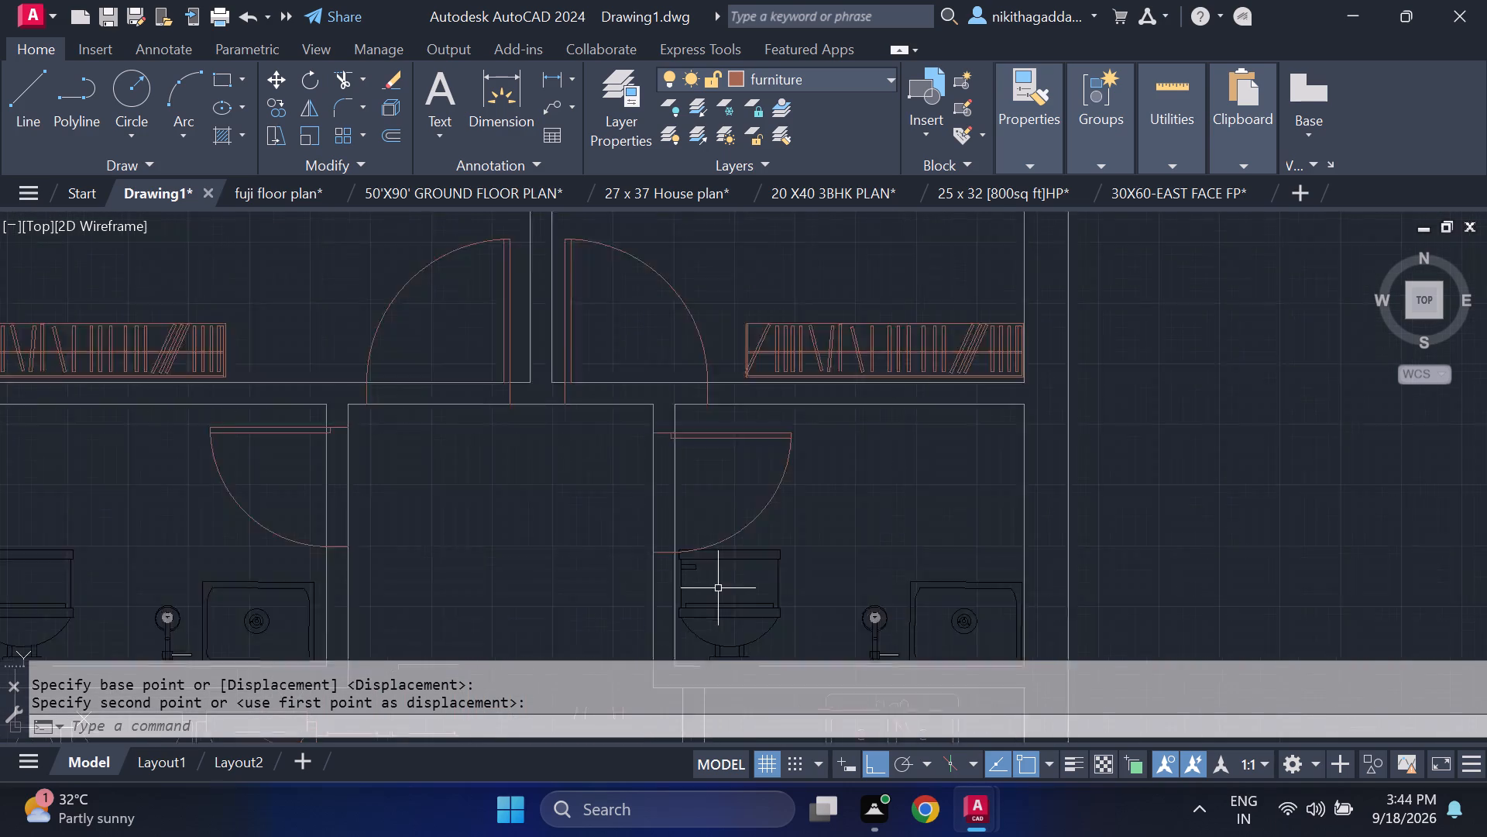
scroll(718, 591, up, 2)
drag(904, 355, 885, 360)
click(662, 419)
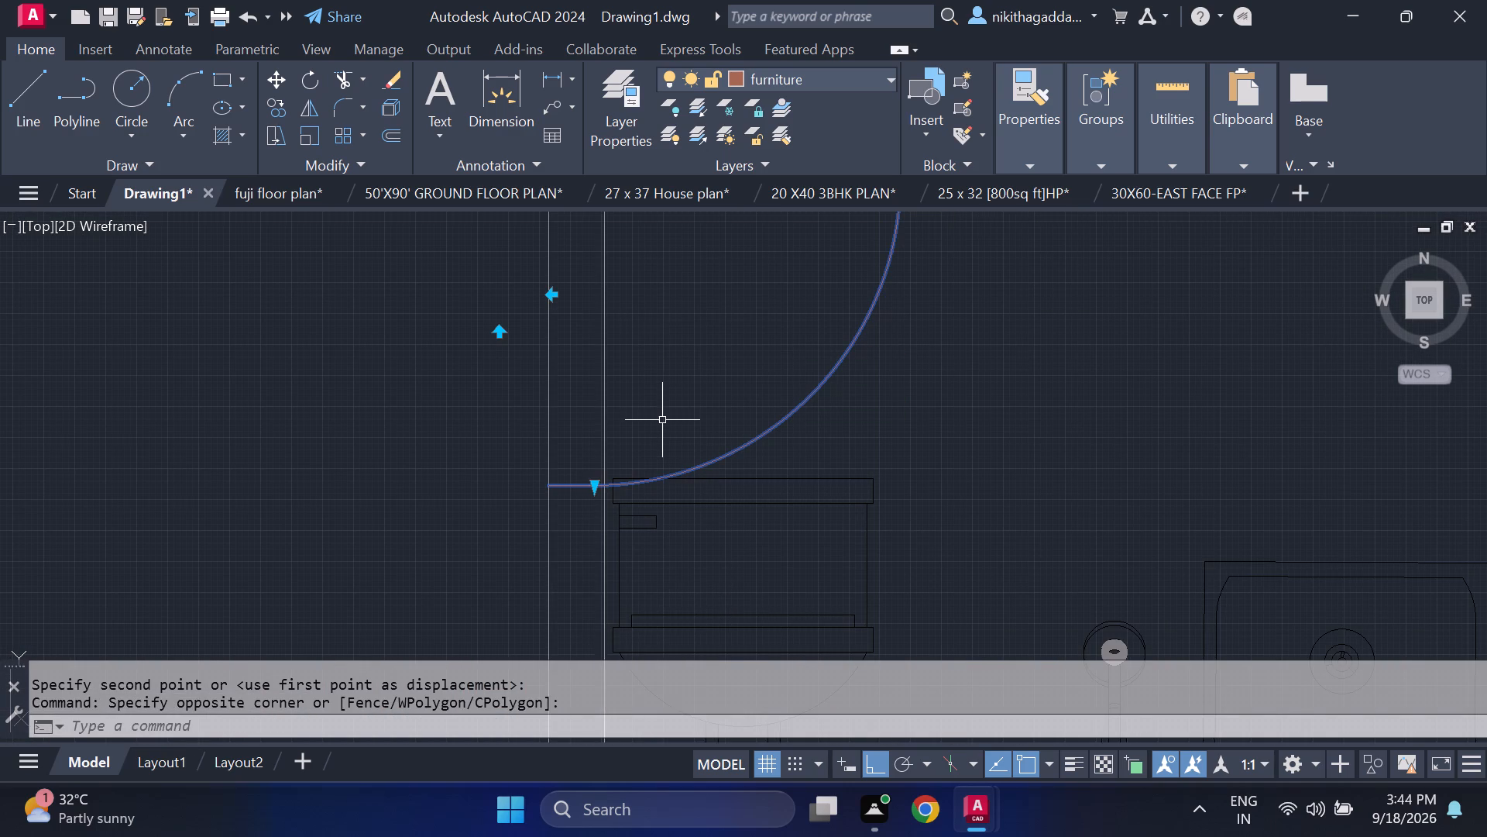
key(m)
key(Return)
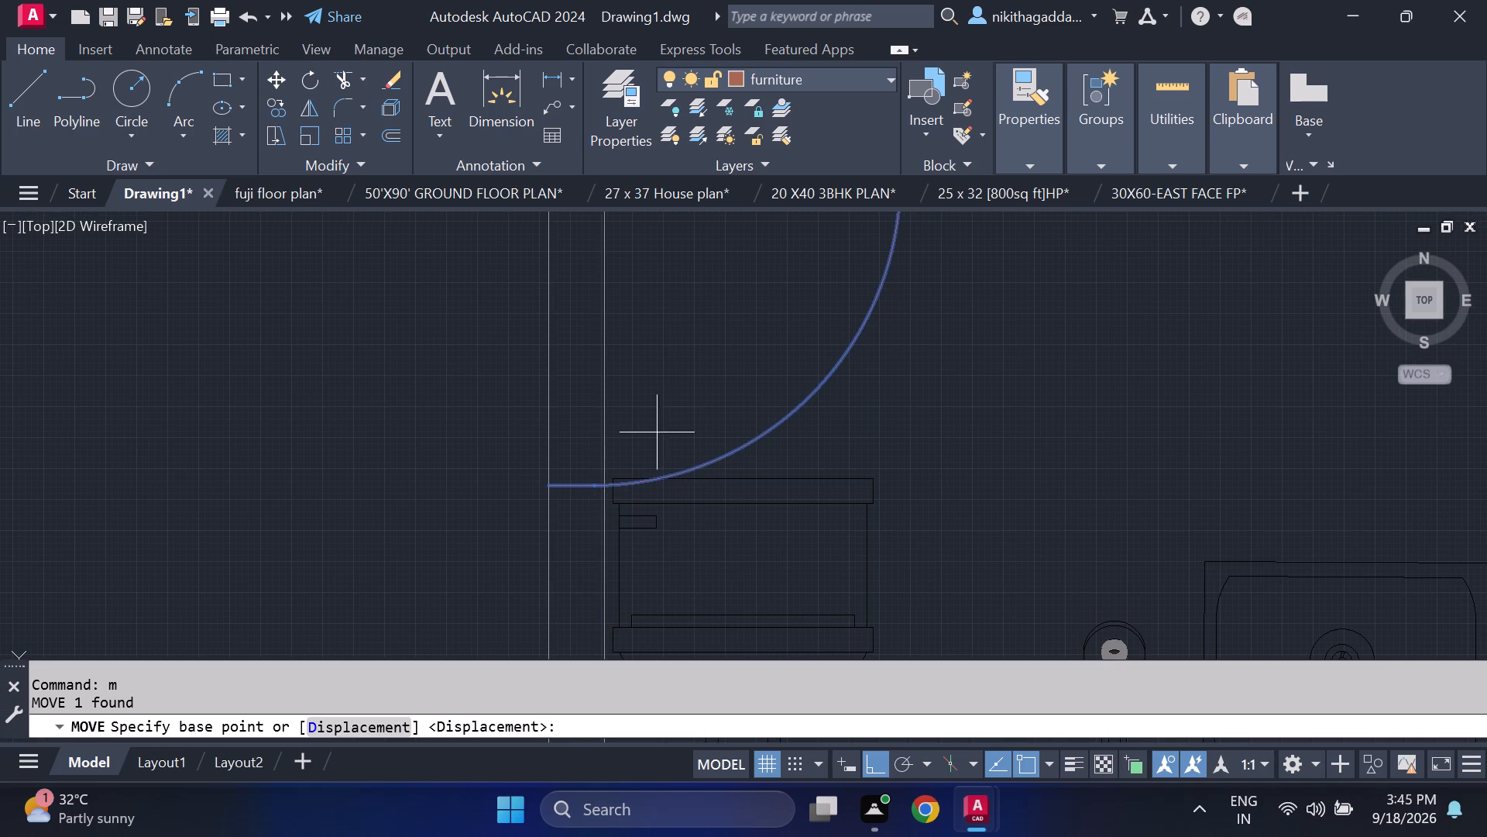
click(544, 485)
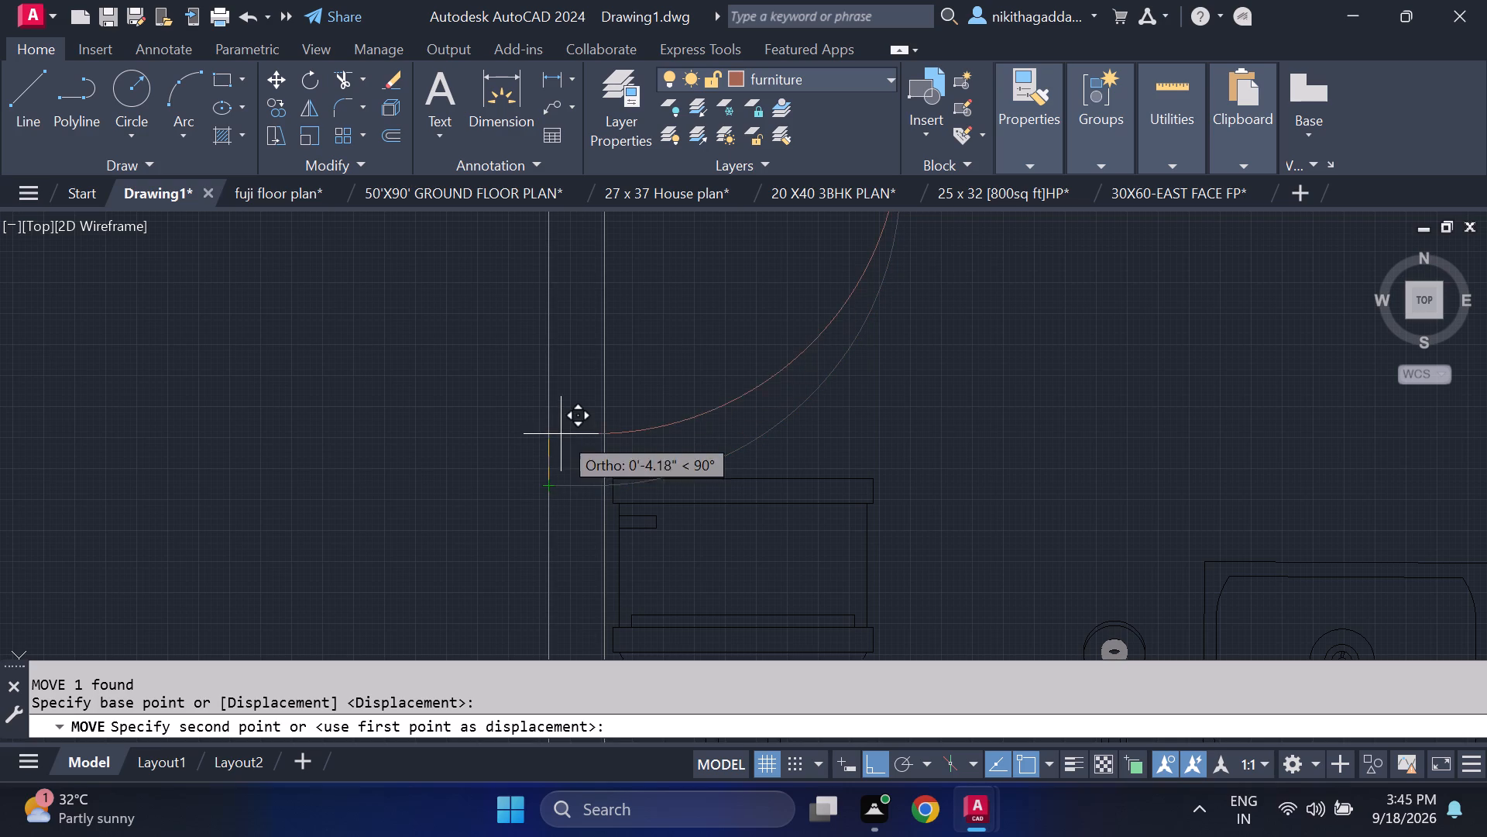
click(549, 448)
Mirror the left bedroom door across a horizontal line in the passage below it, keeping the original.
scroll(589, 468, down, 3)
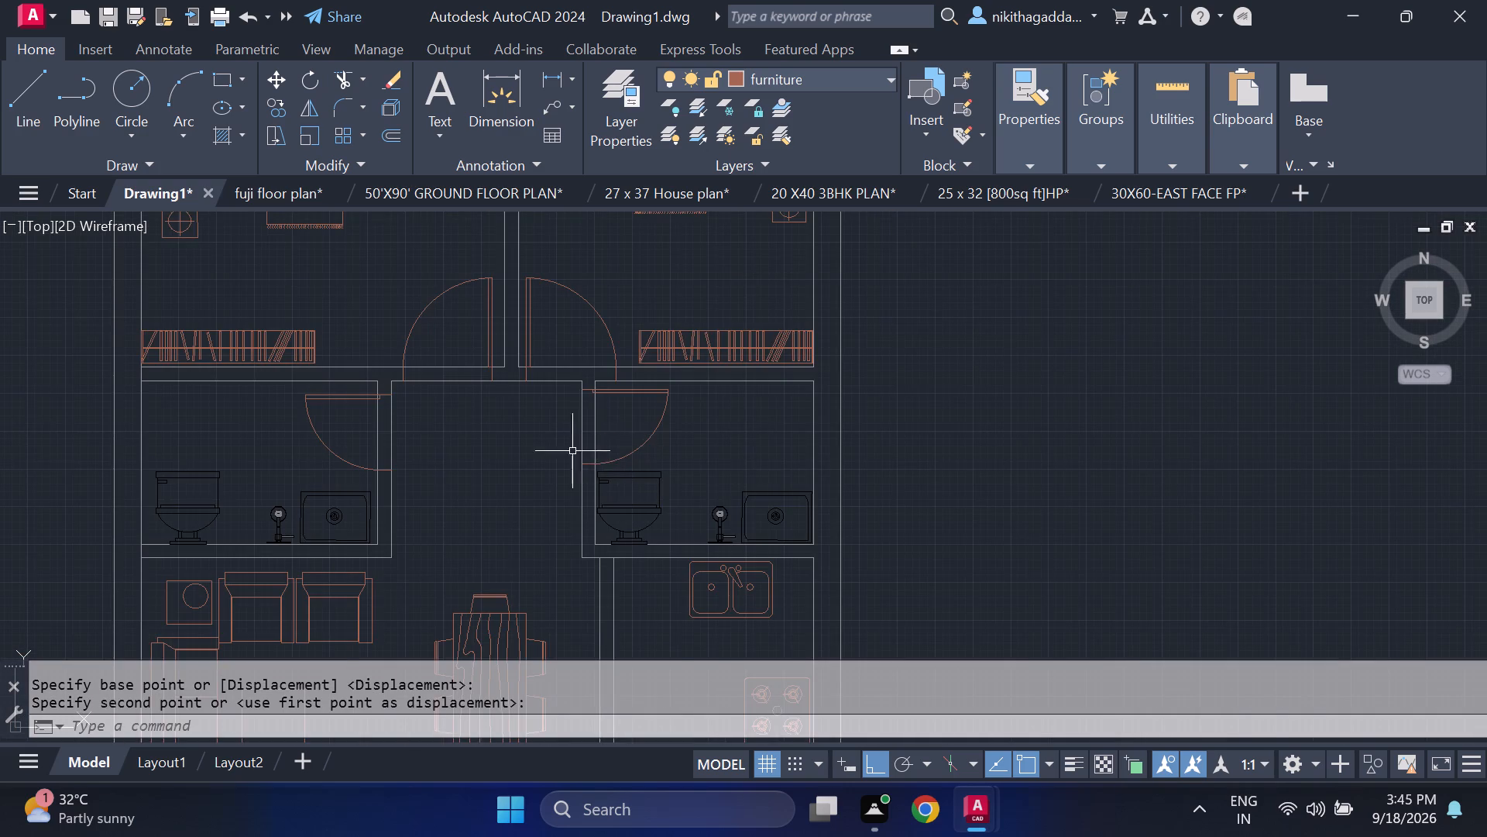
scroll(560, 461, down, 1)
middle_drag(488, 484, 536, 318)
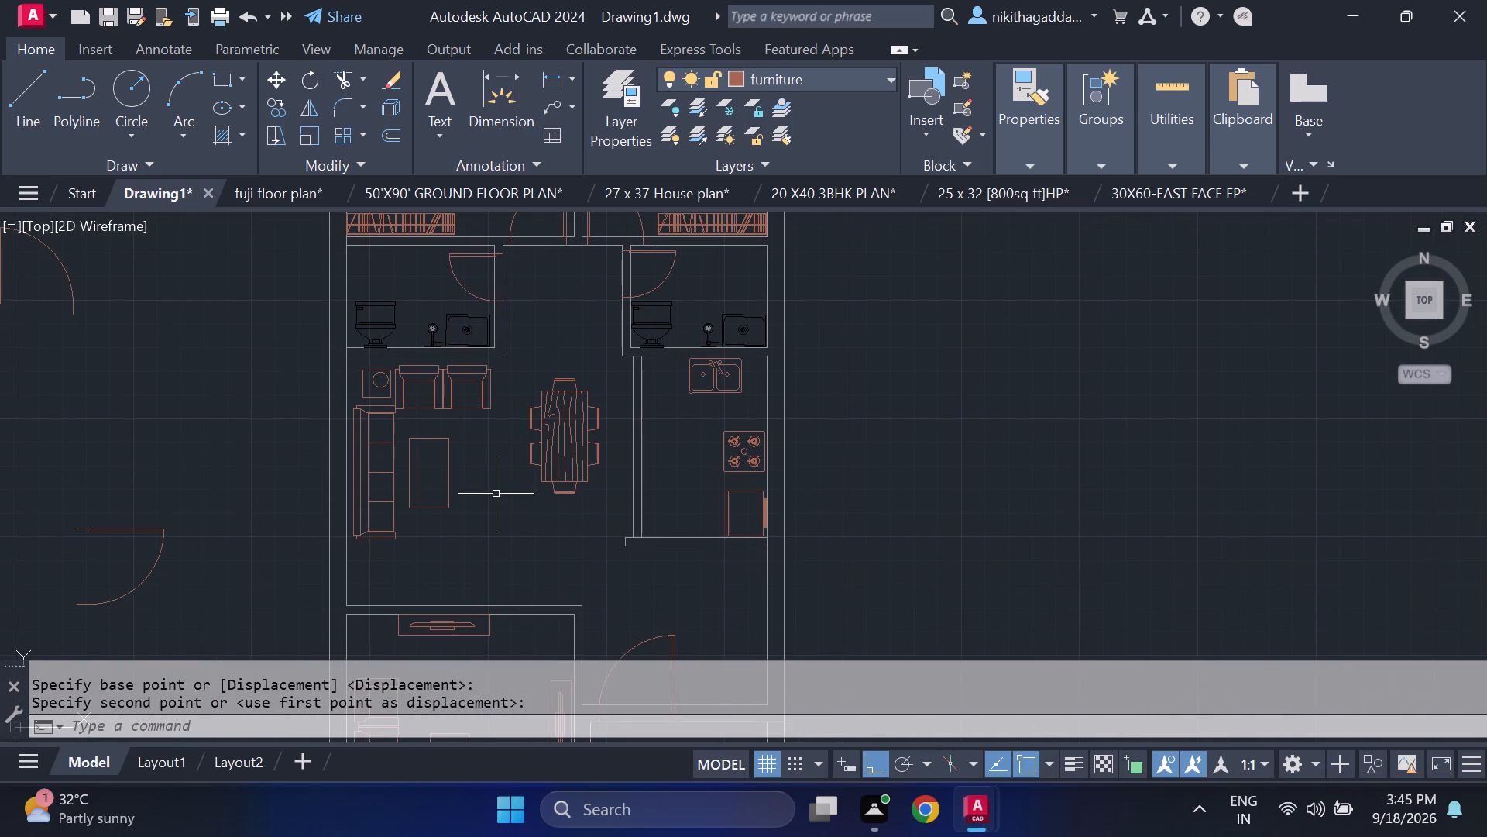
scroll(440, 542, down, 1)
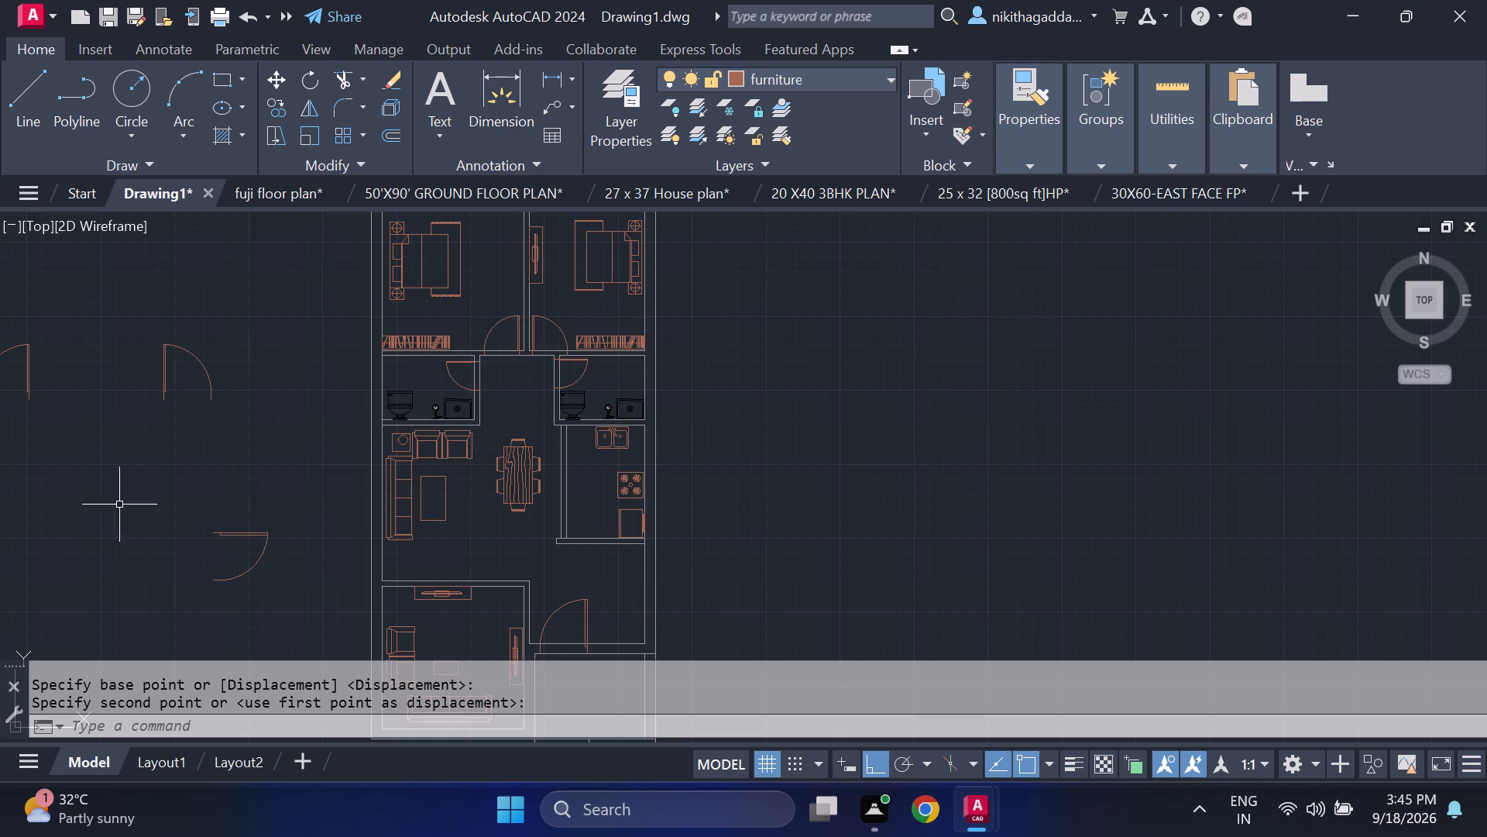
middle_drag(326, 457, 483, 474)
scroll(682, 352, up, 3)
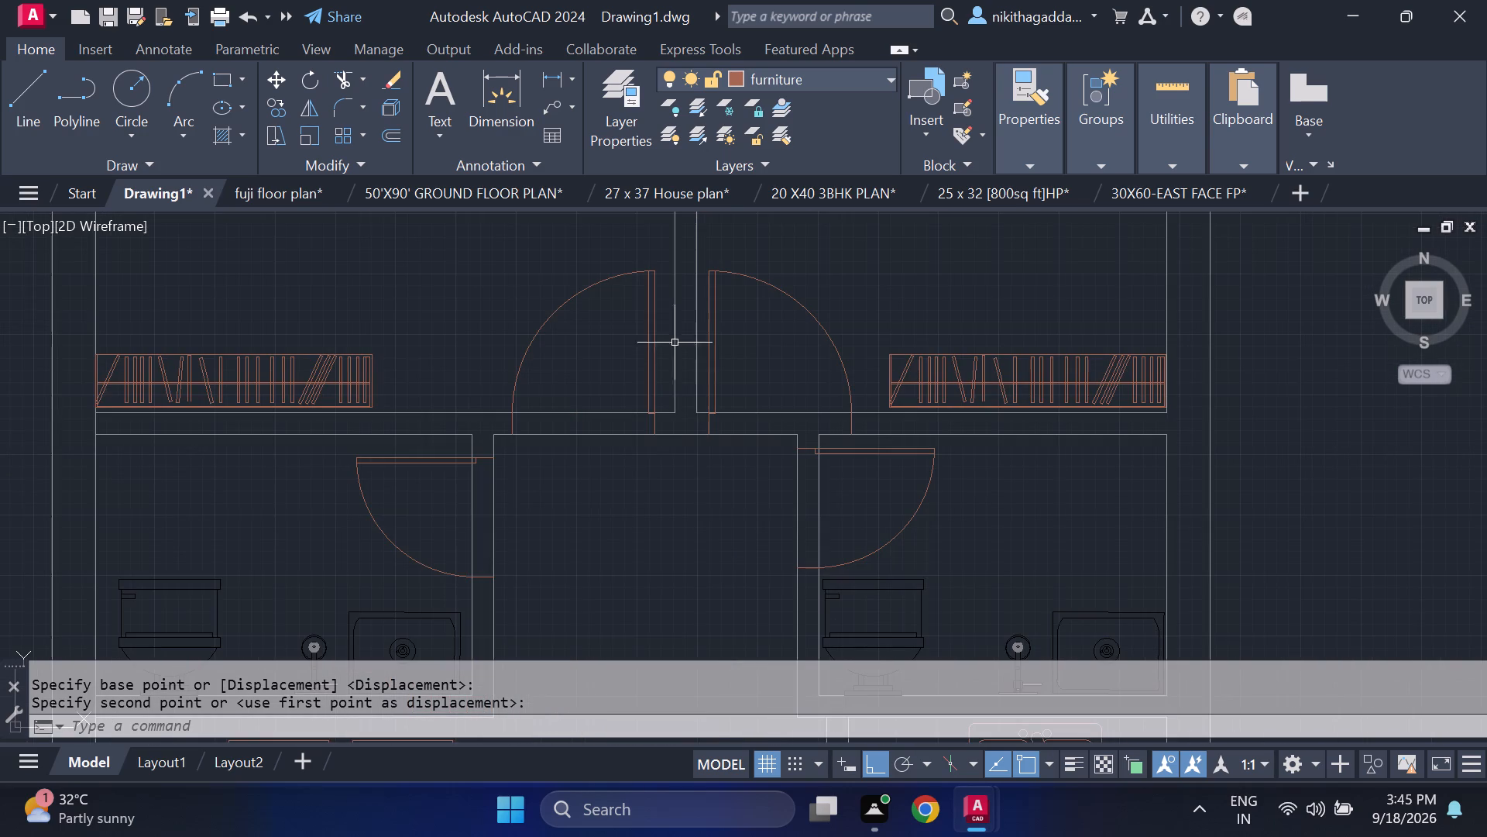
click(663, 326)
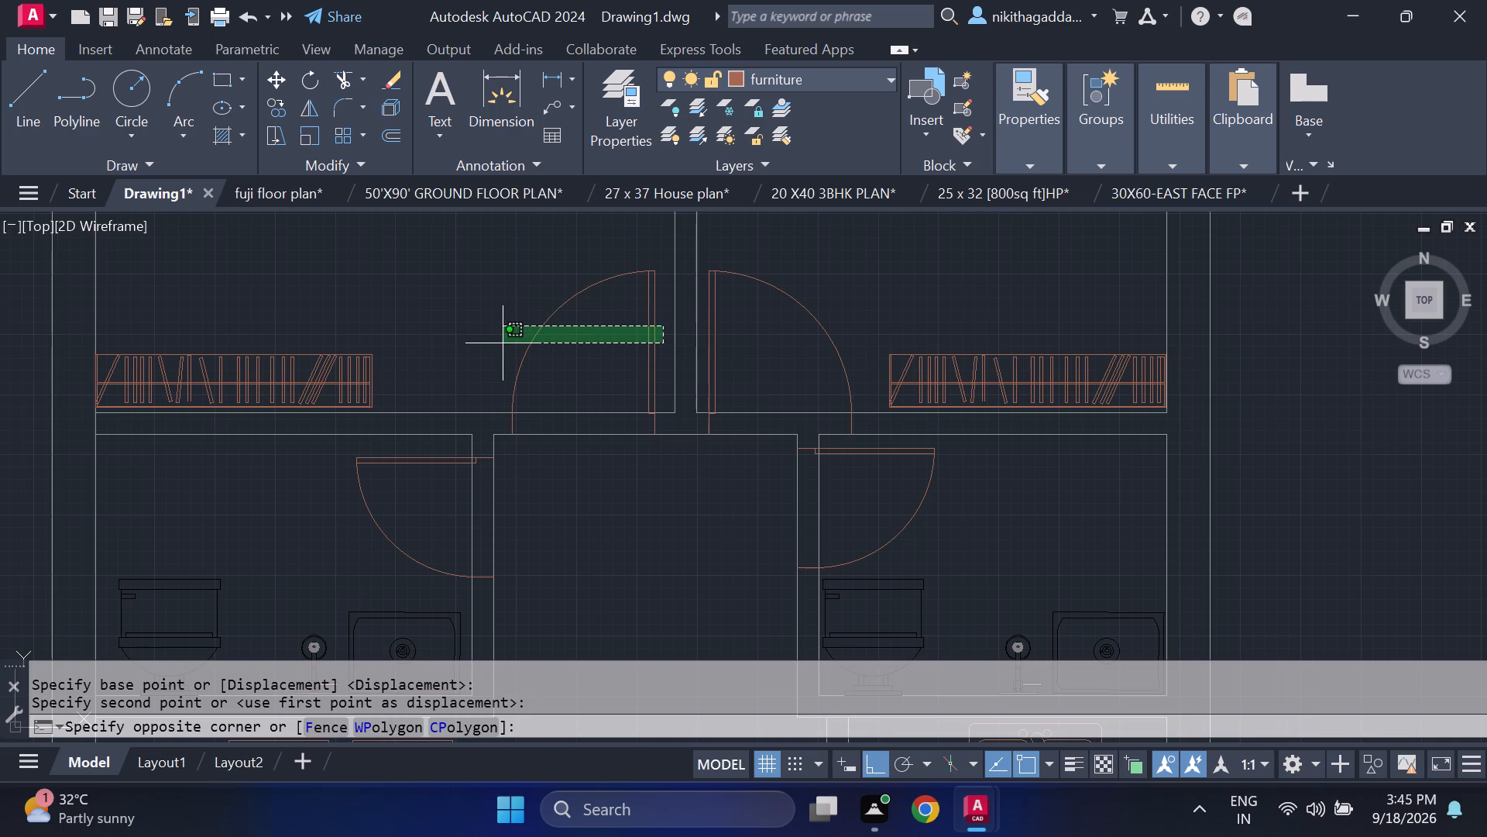
click(498, 376)
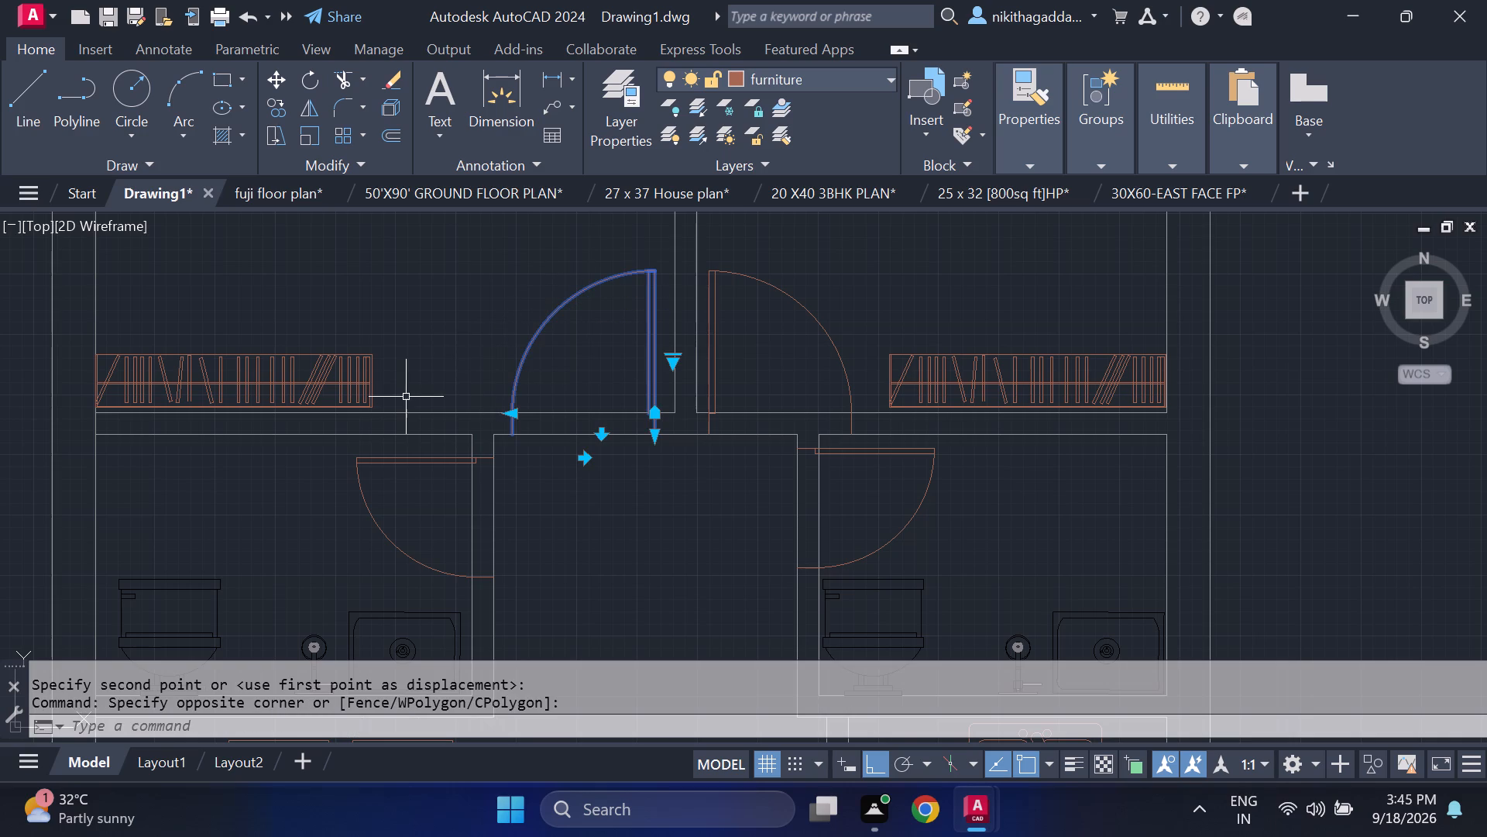
text(mi)
key(Return)
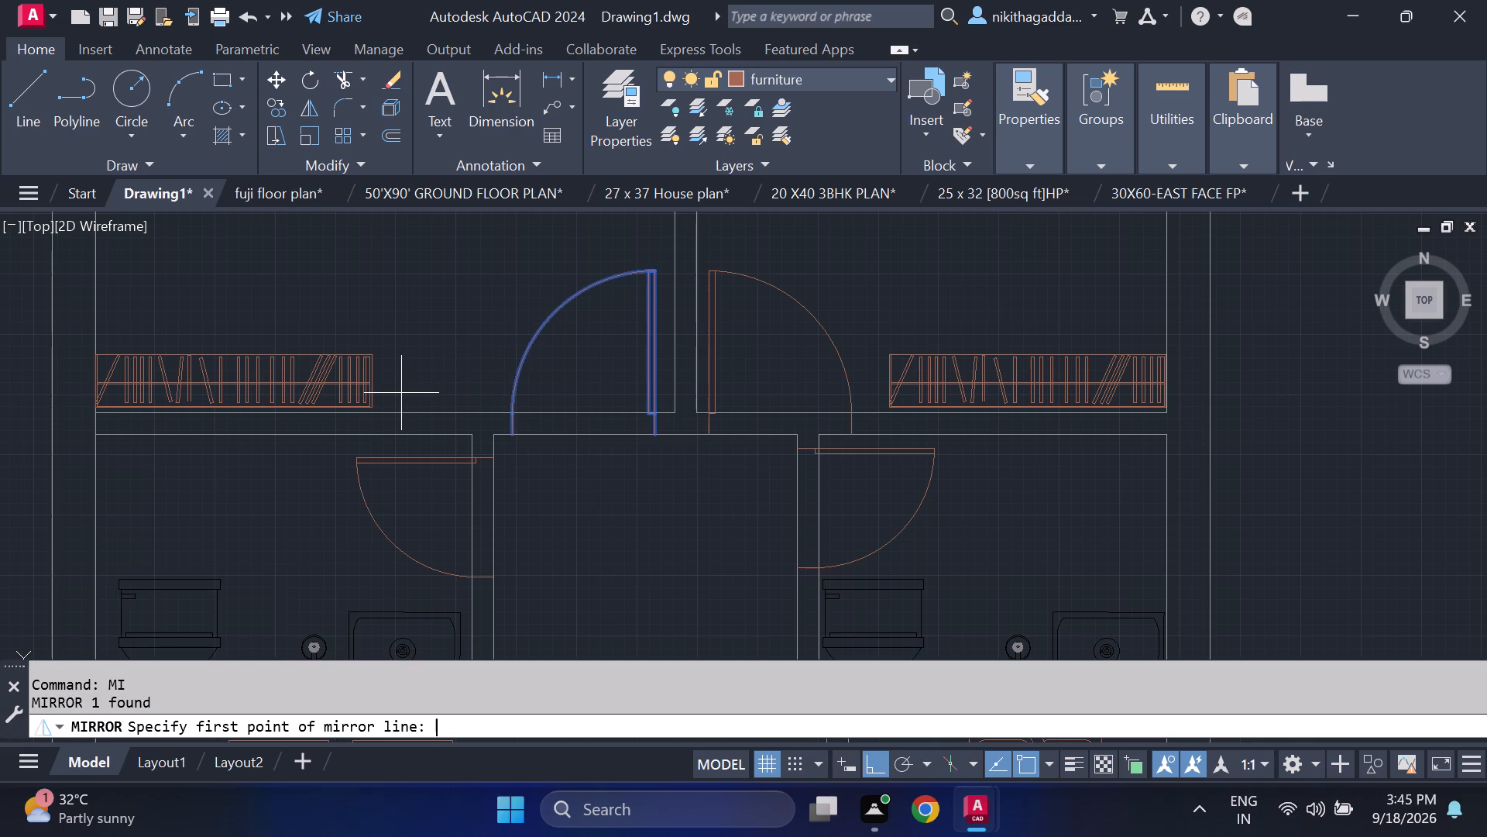
click(513, 484)
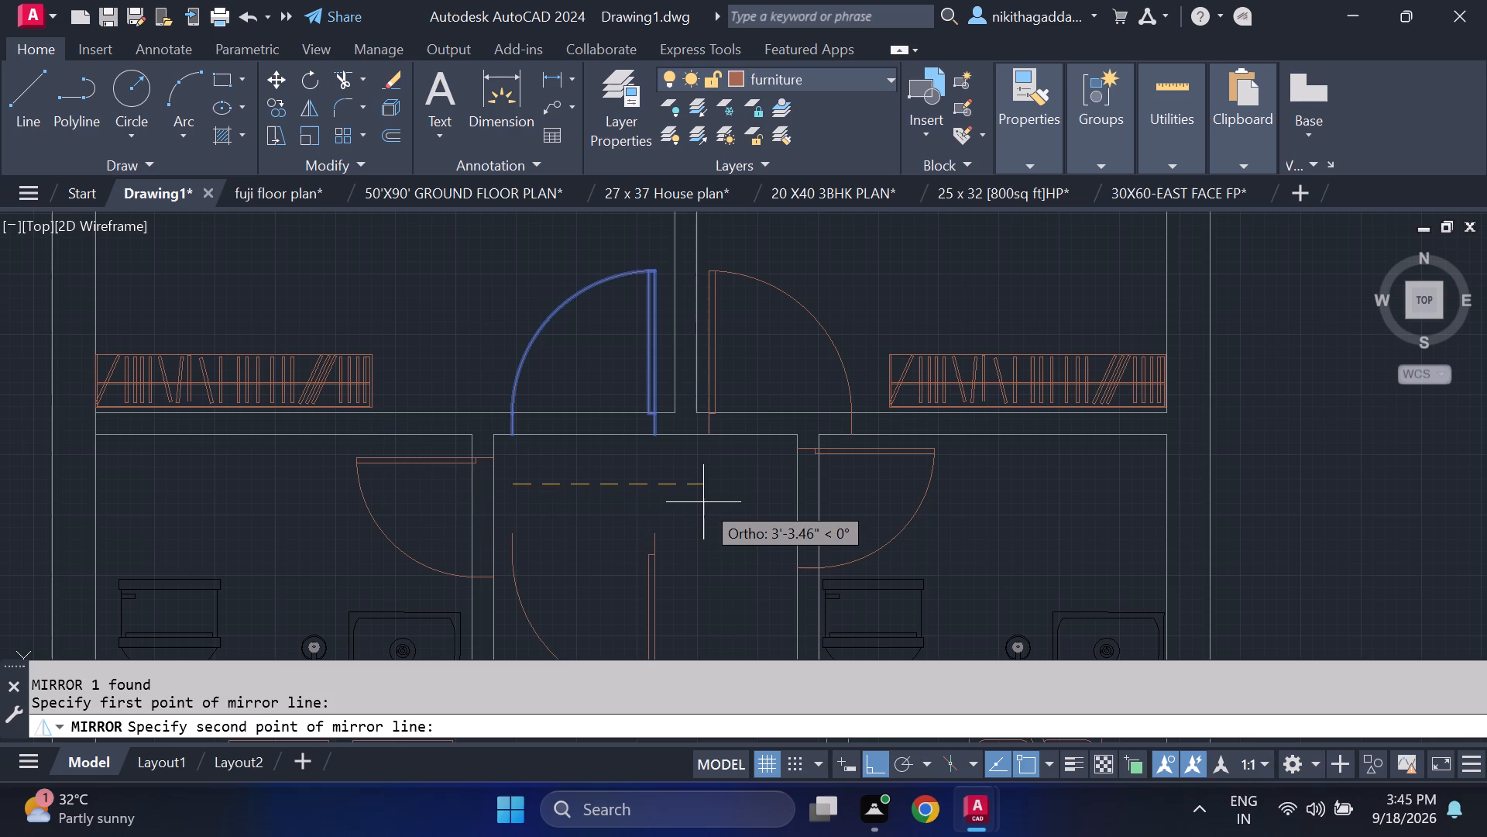
click(703, 502)
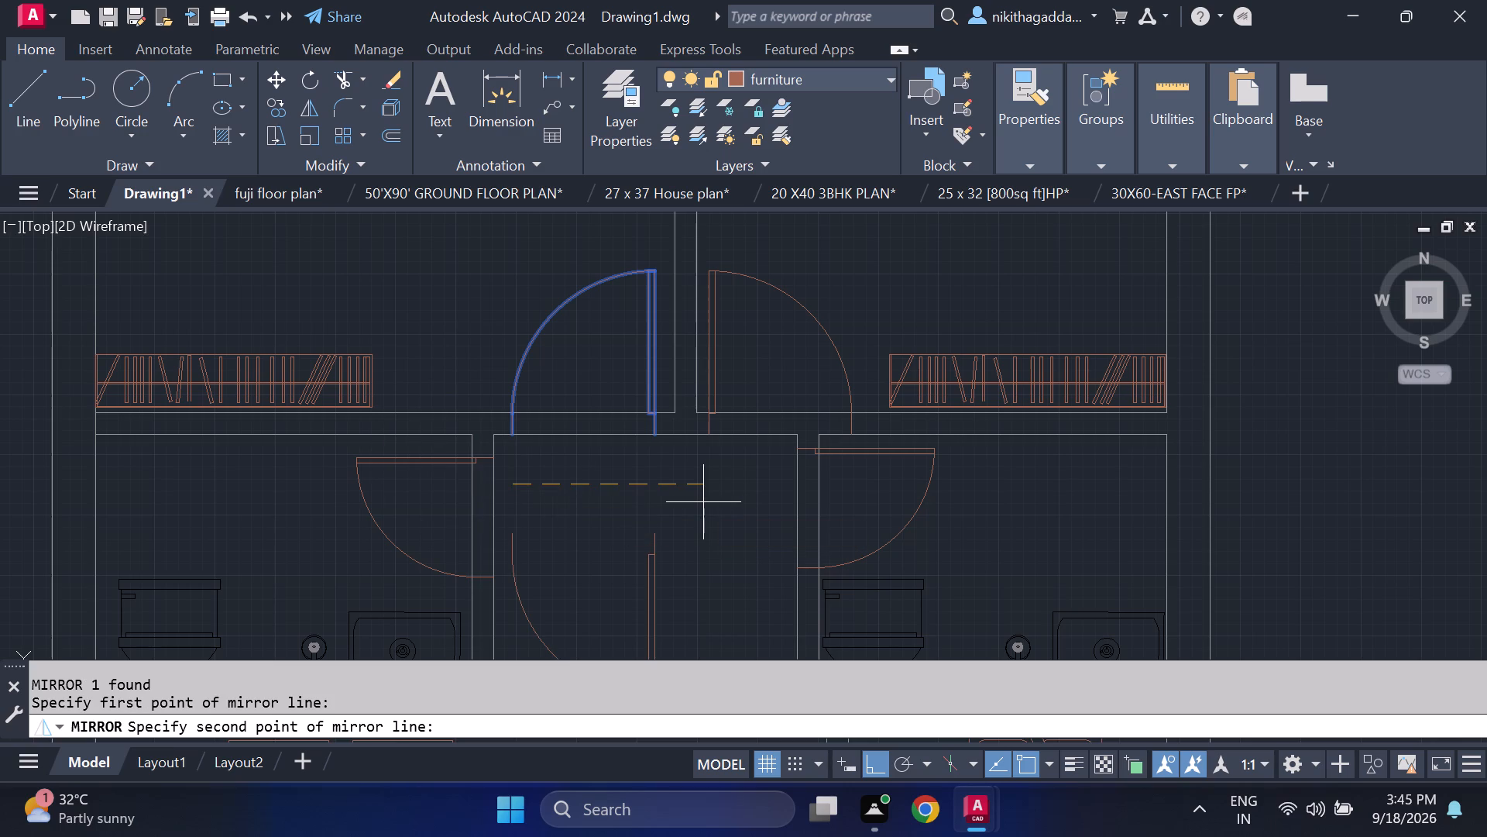
text(no)
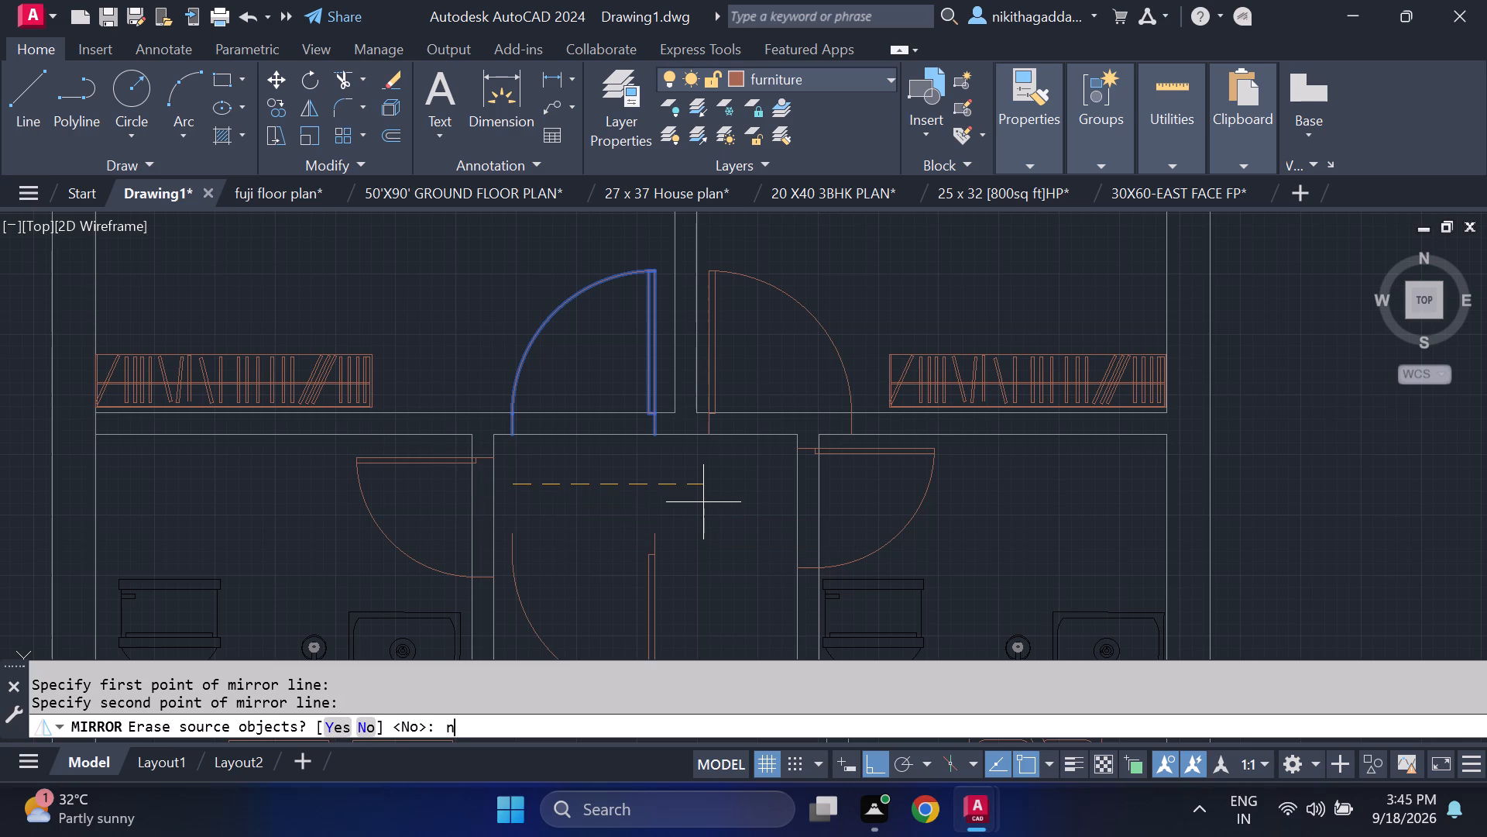
key(Return)
Move the mirrored door from the passage into the sitting room's upper wall, its hinge-side frame end on the outer wall face near the corner.
scroll(702, 505, down, 2)
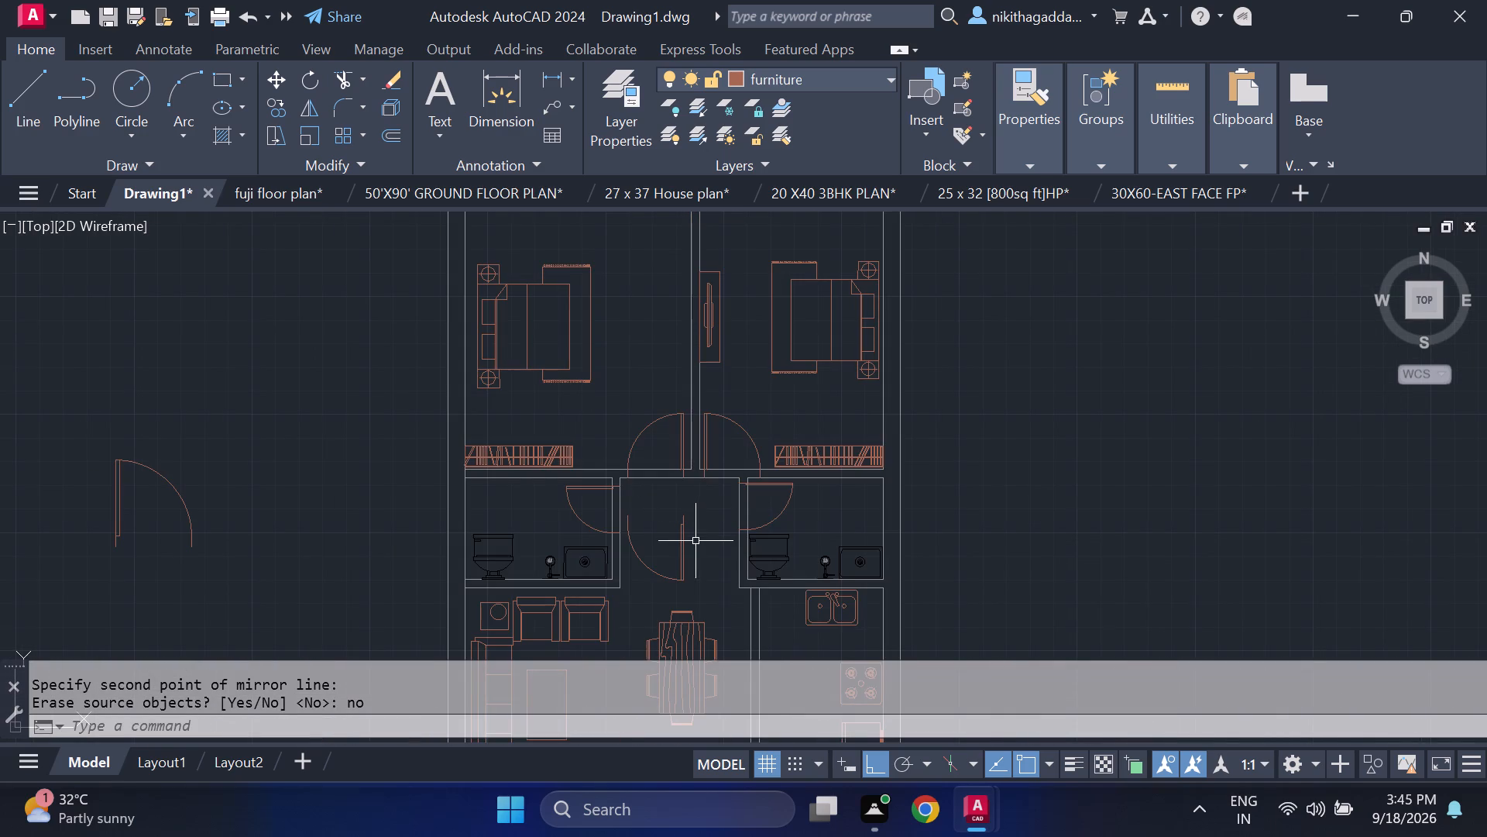
click(695, 541)
click(674, 573)
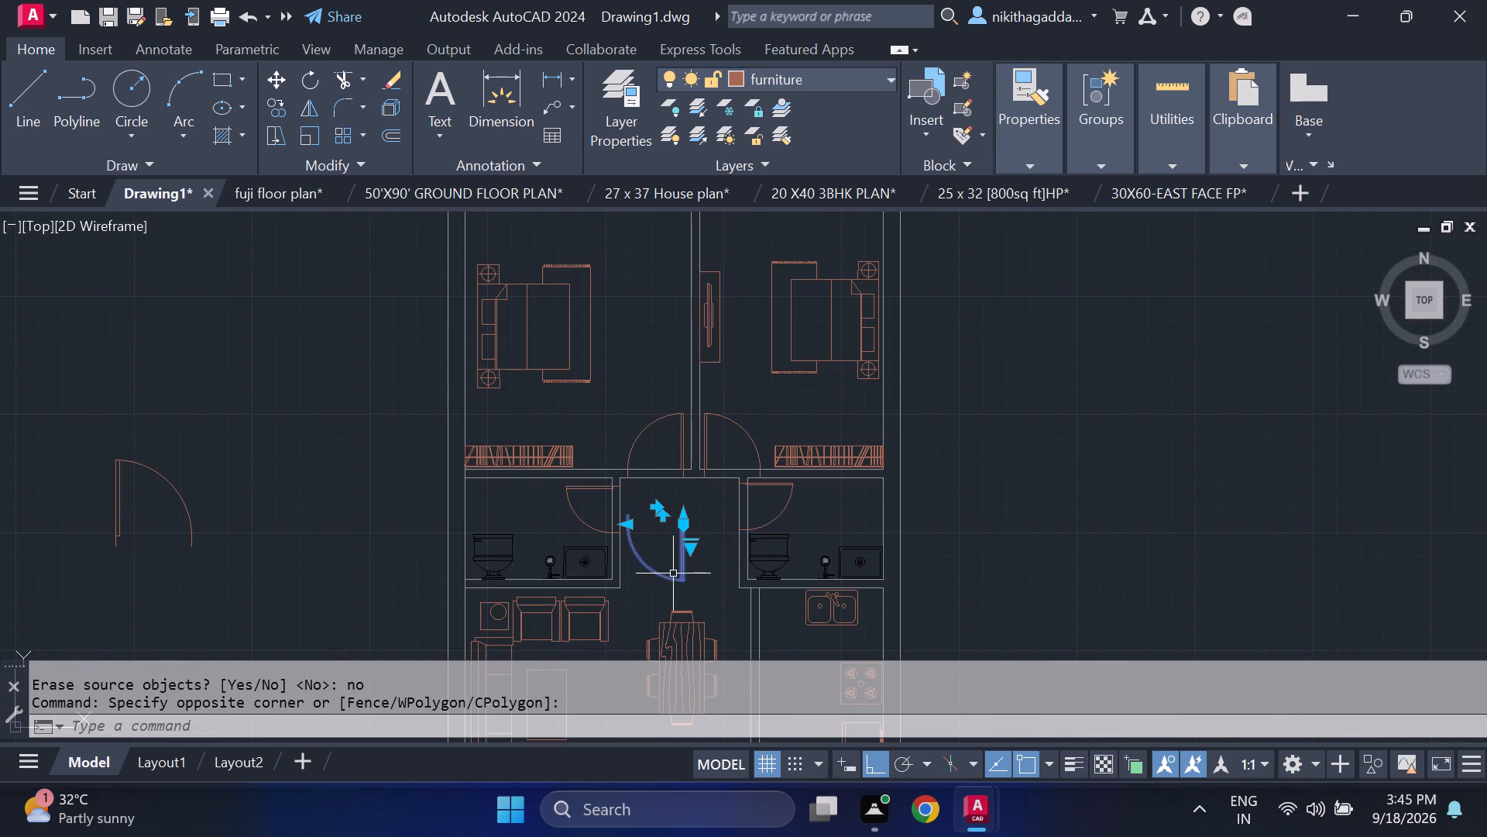
key(m)
key(Return)
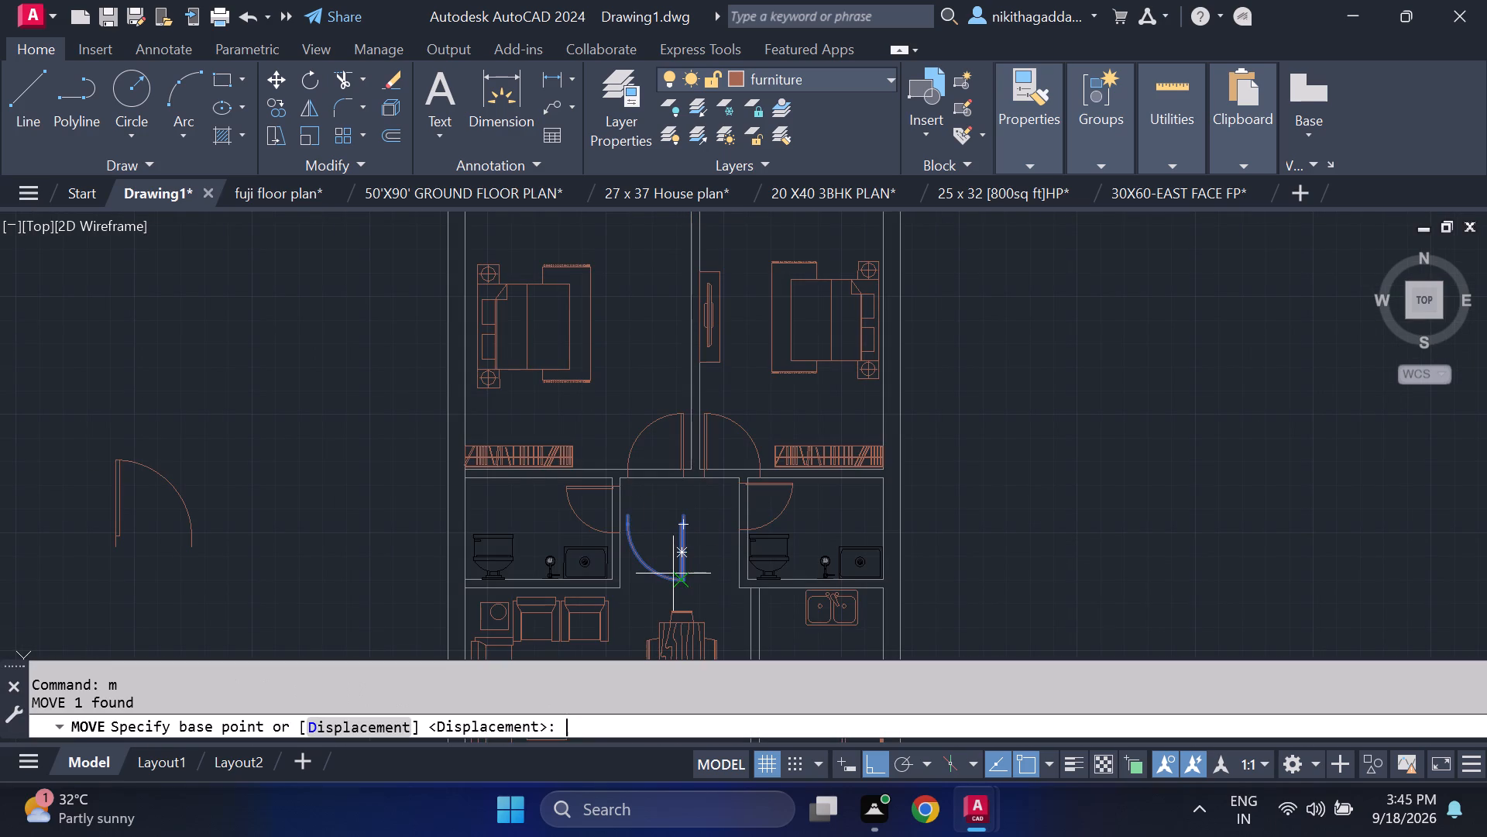
scroll(699, 518, up, 2)
click(658, 508)
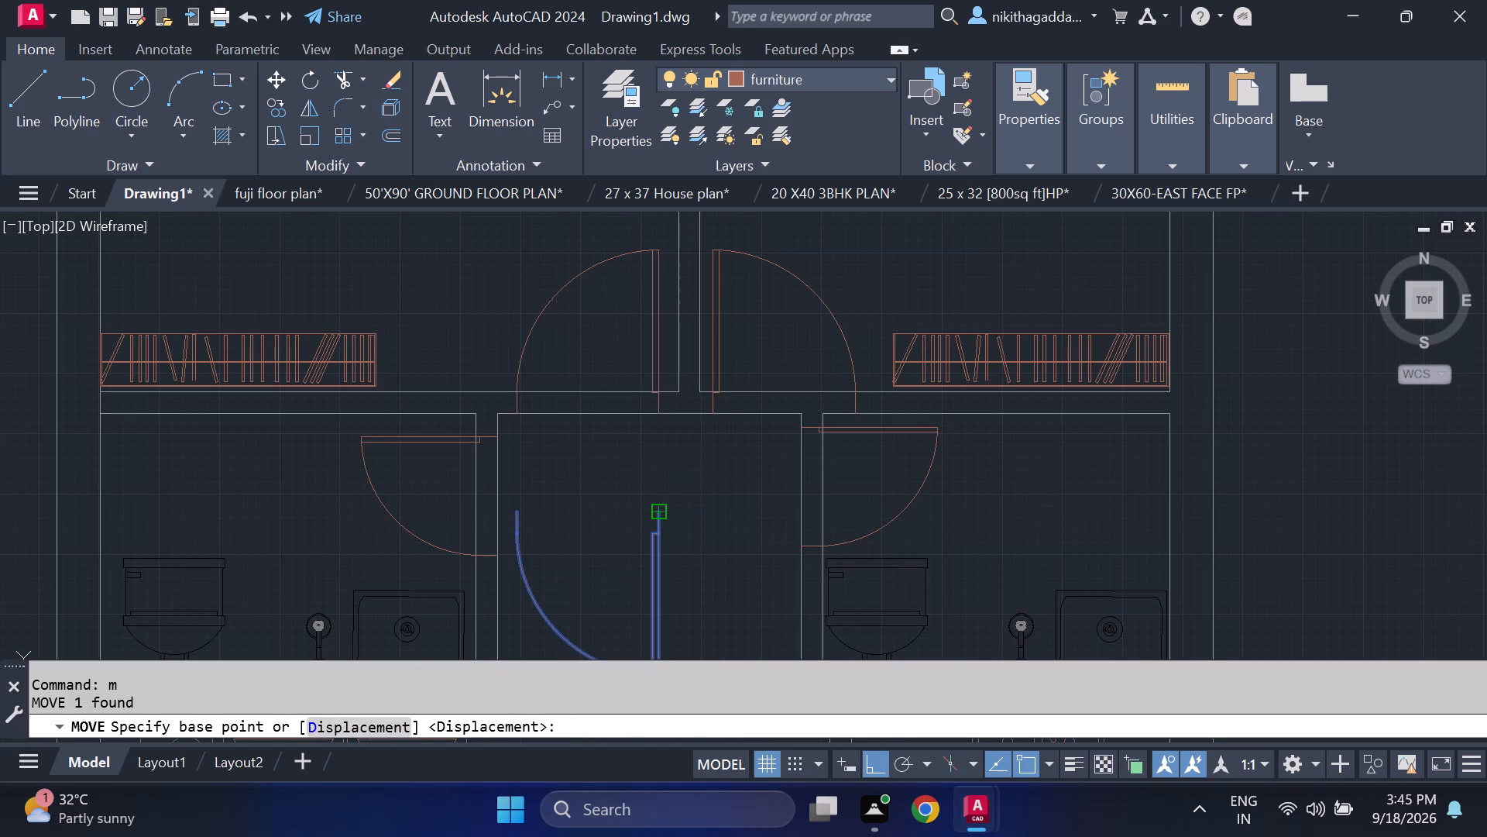
scroll(713, 541, down, 4)
middle_drag(726, 562, 654, 335)
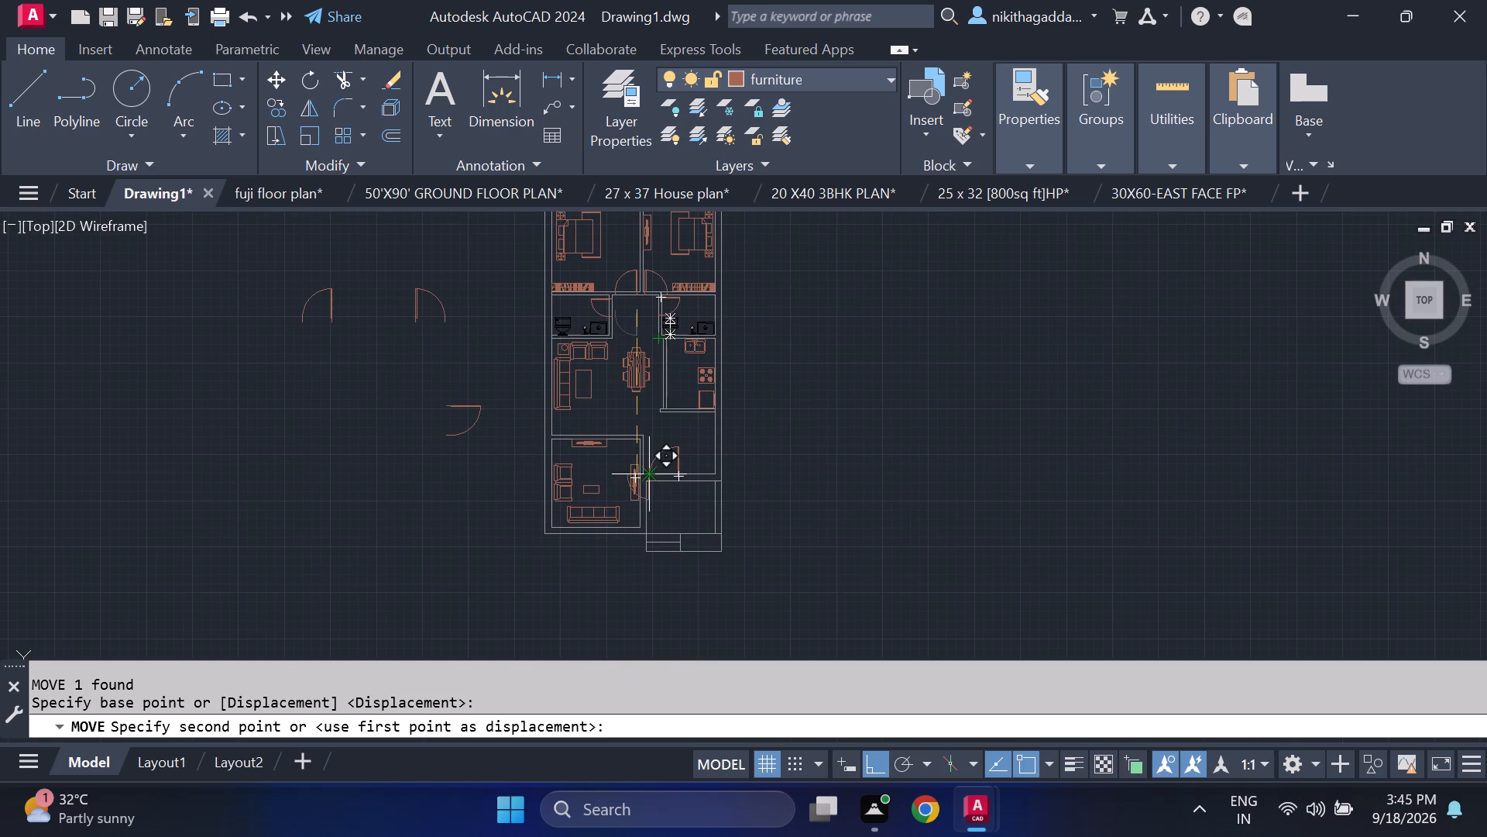
scroll(648, 467, up, 3)
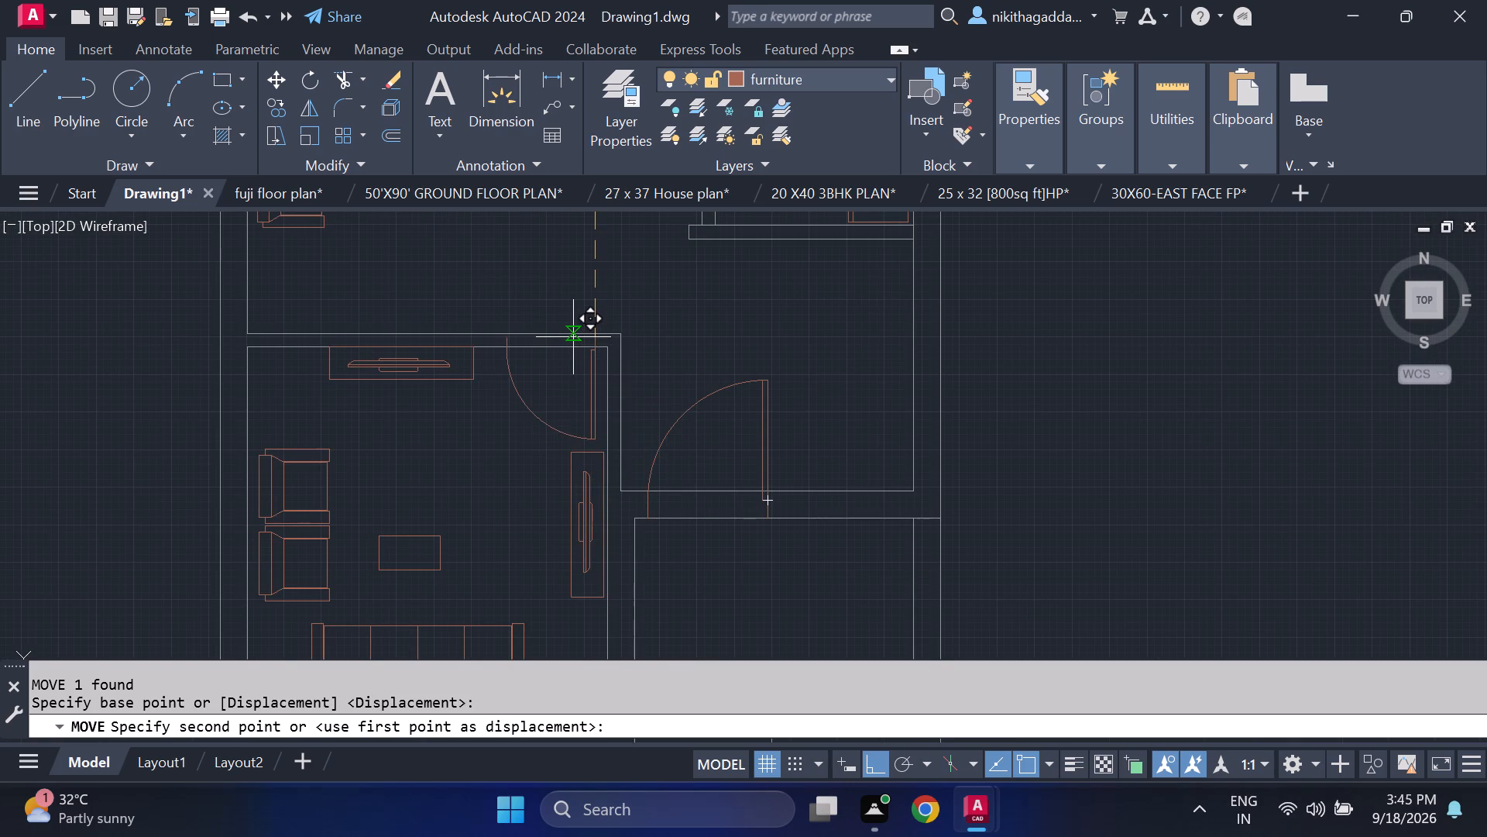
key(F8)
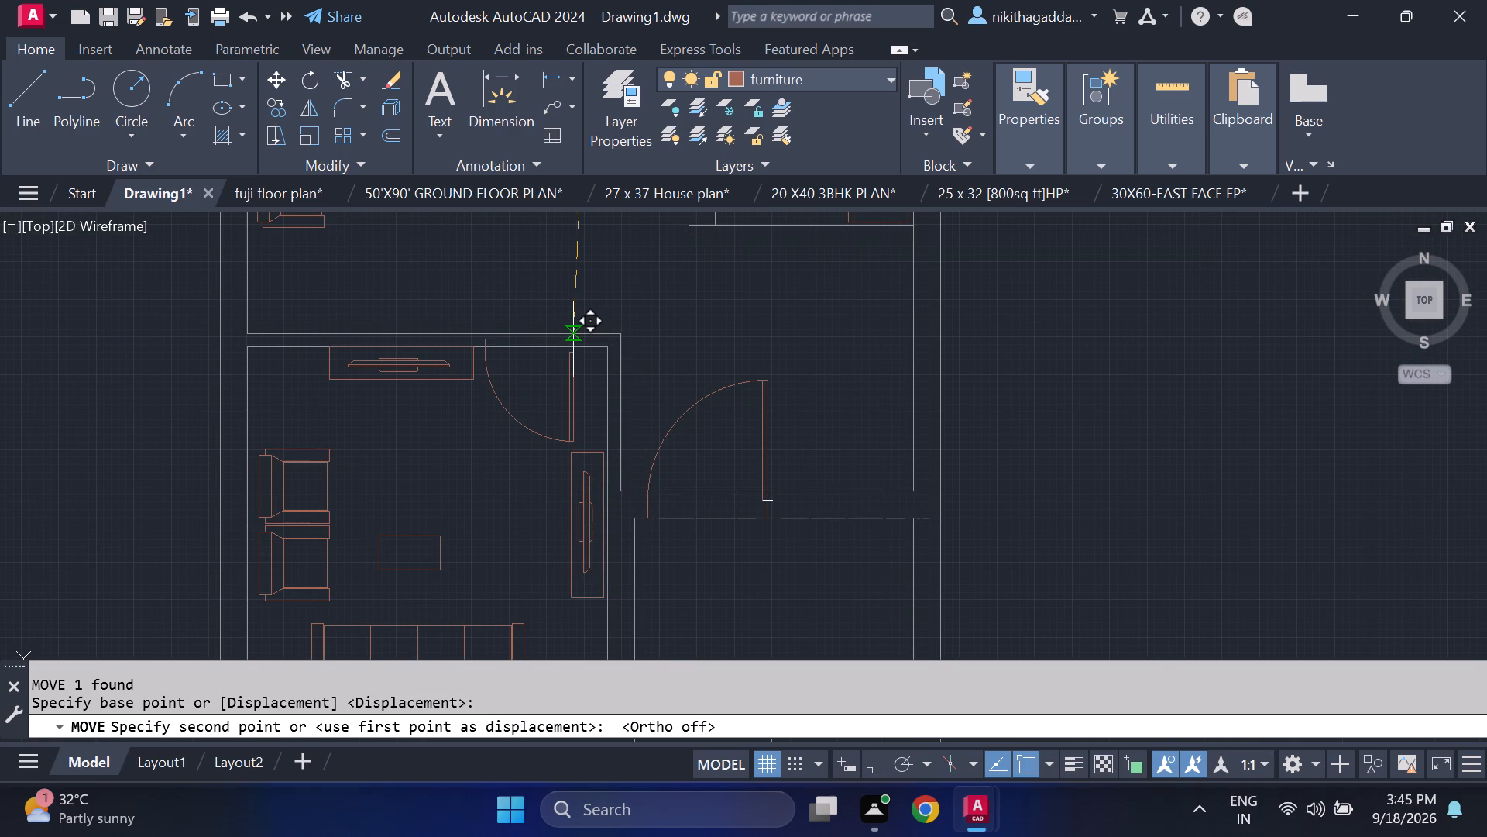
scroll(565, 322, up, 2)
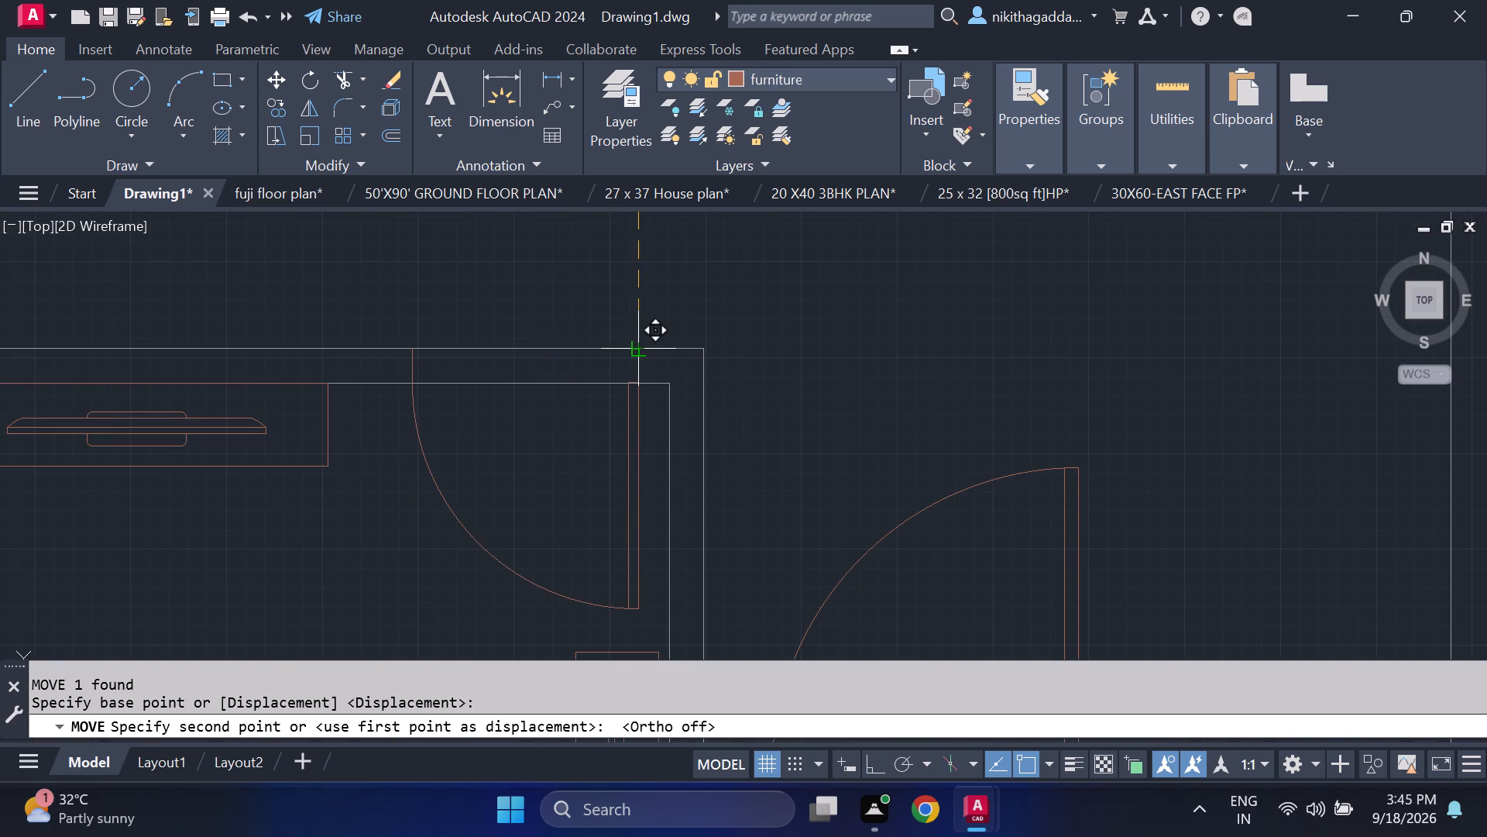
click(637, 346)
Scale the sitting room door down freehand to roughly three quarters of its size, using its hinge-side frame end as base point.
scroll(906, 359, down, 3)
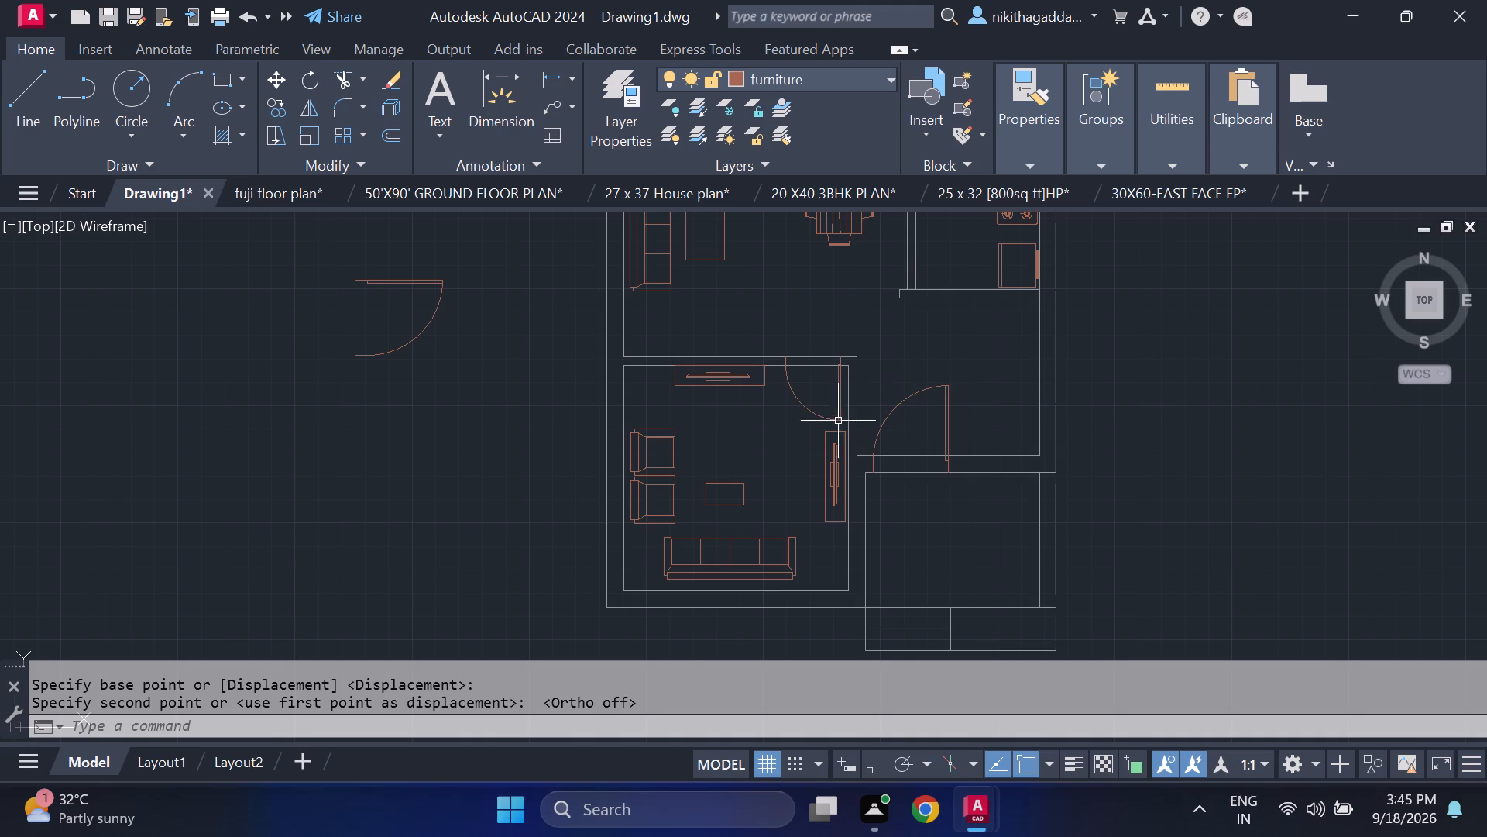
scroll(787, 418, up, 2)
scroll(915, 332, up, 1)
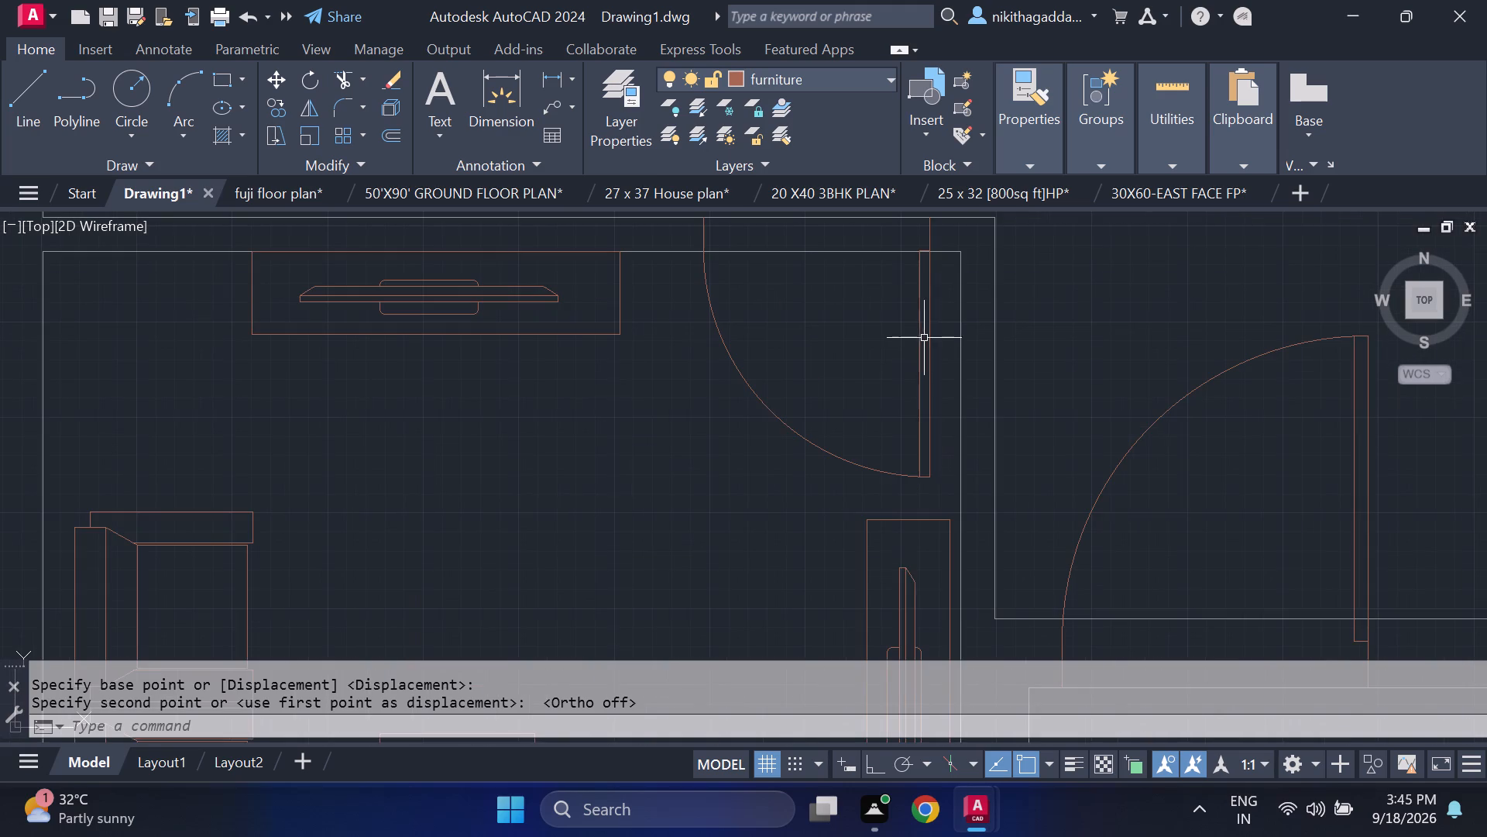
drag(946, 321, 930, 330)
click(740, 446)
middle_drag(740, 432, 719, 495)
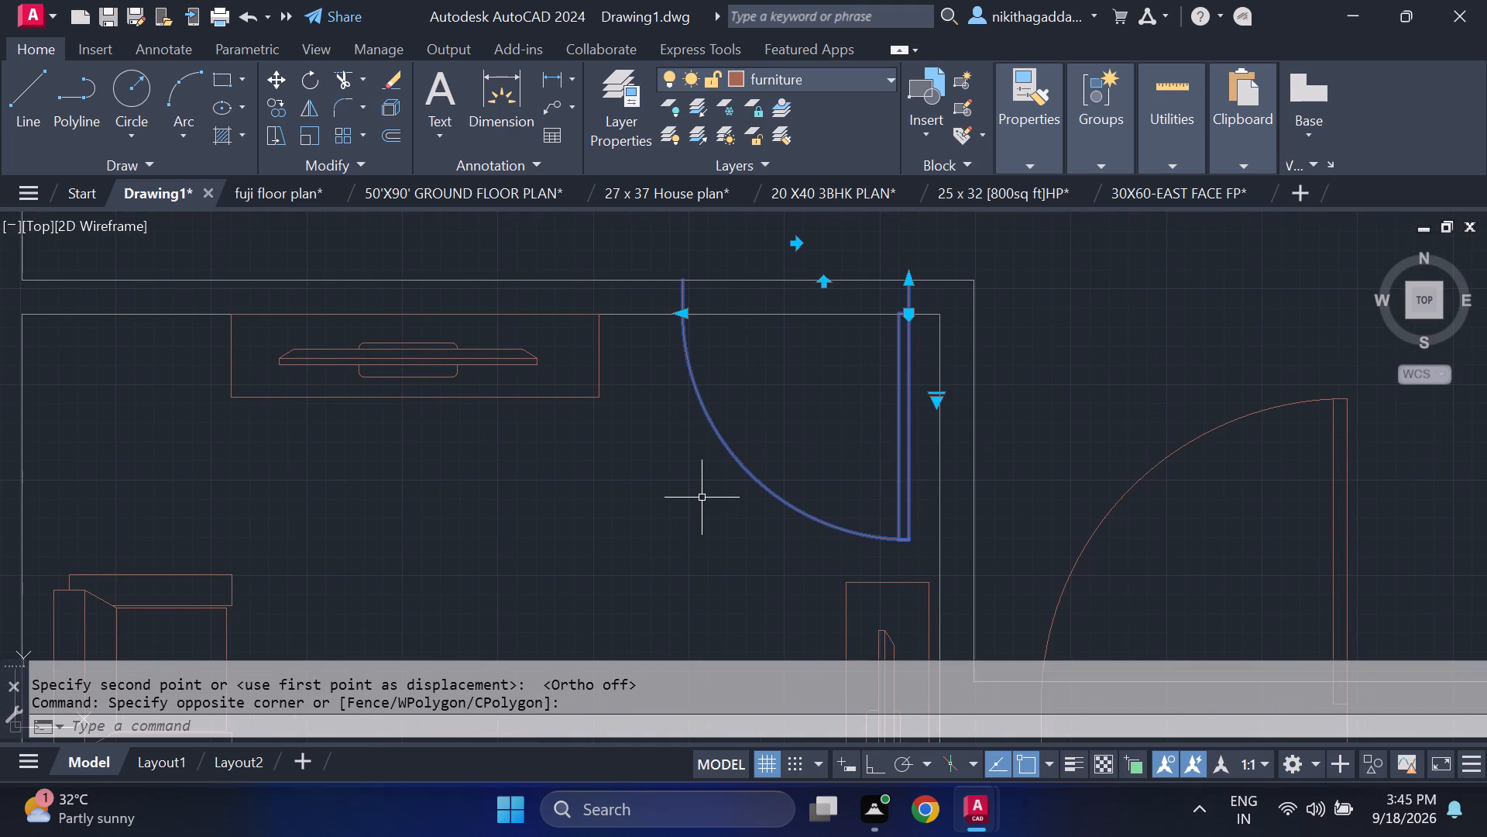
text(scale)
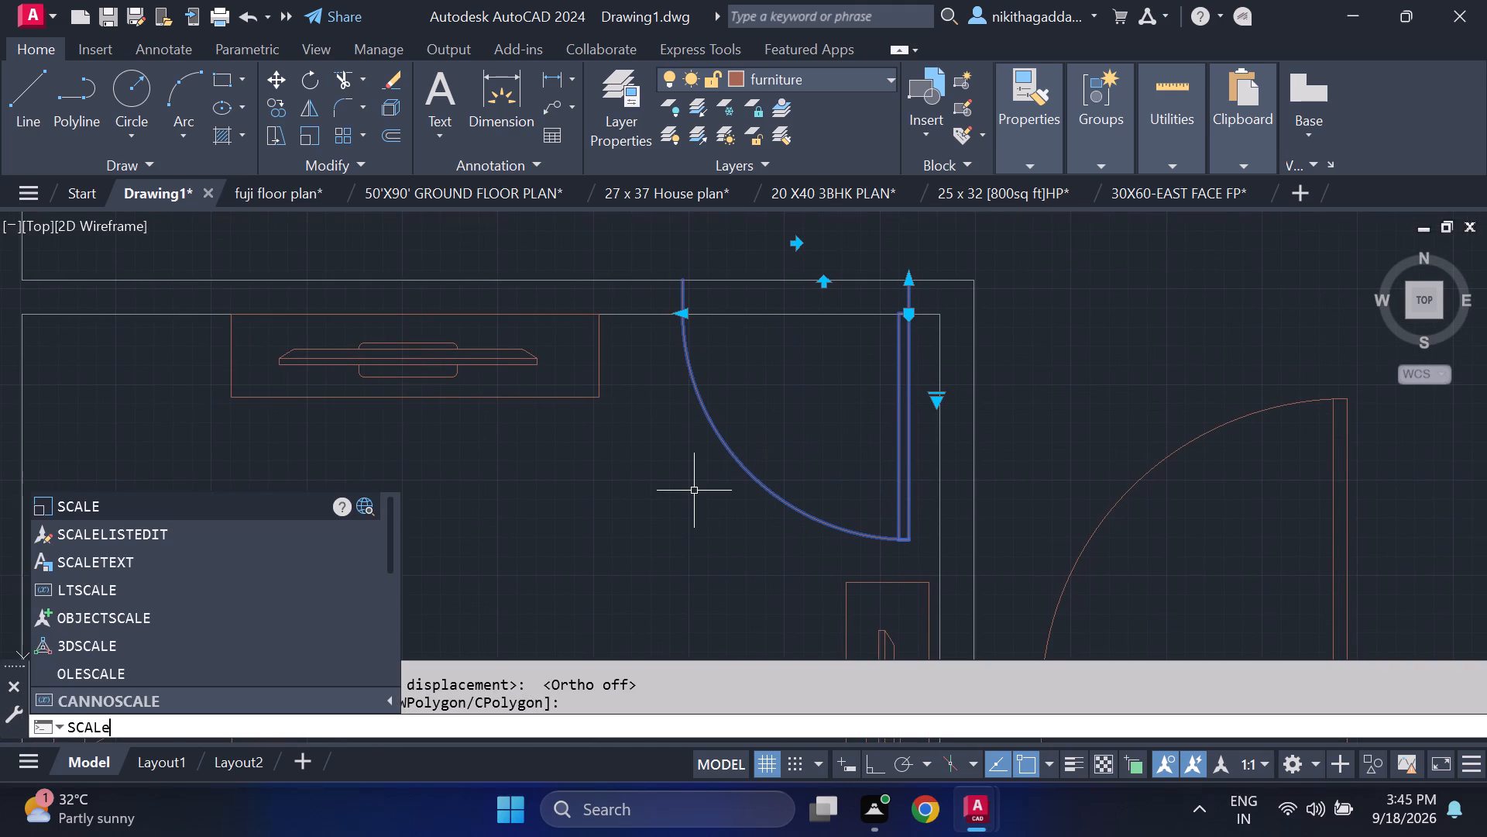
key(Return)
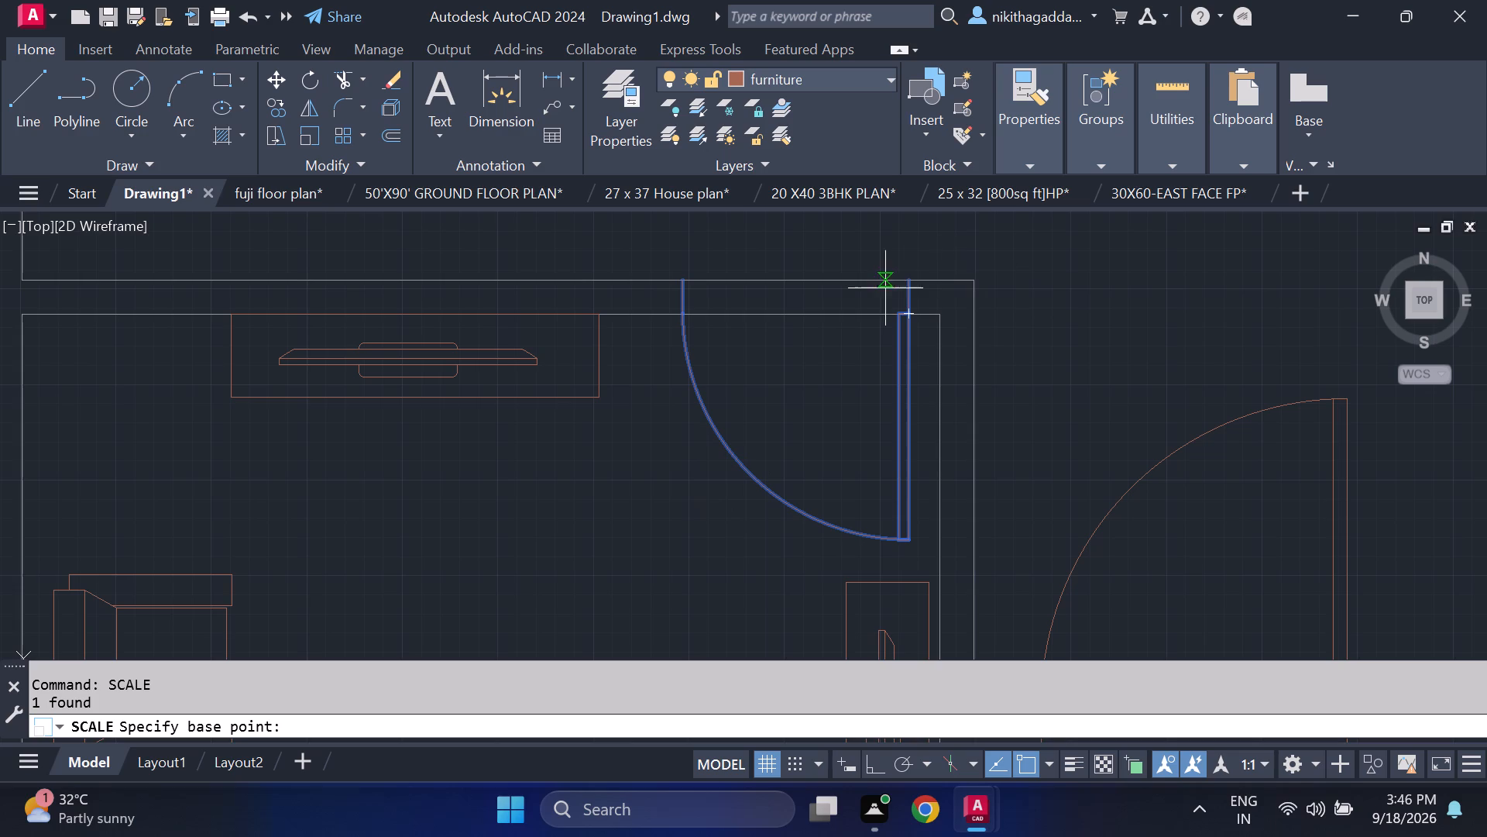
click(904, 276)
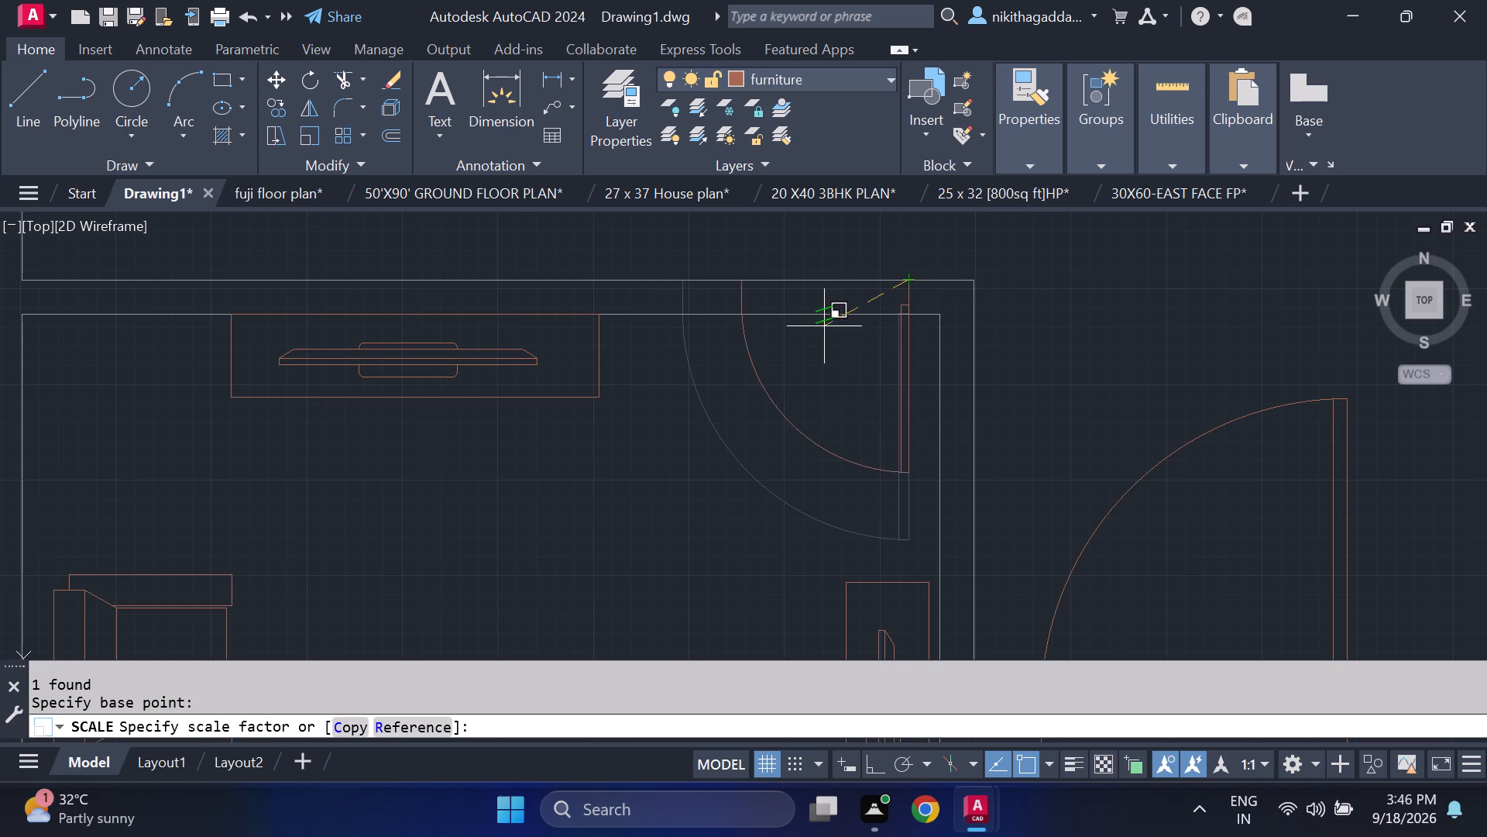
click(821, 328)
Delete the existing entrance door in the wall above the porch.
scroll(1030, 322, down, 4)
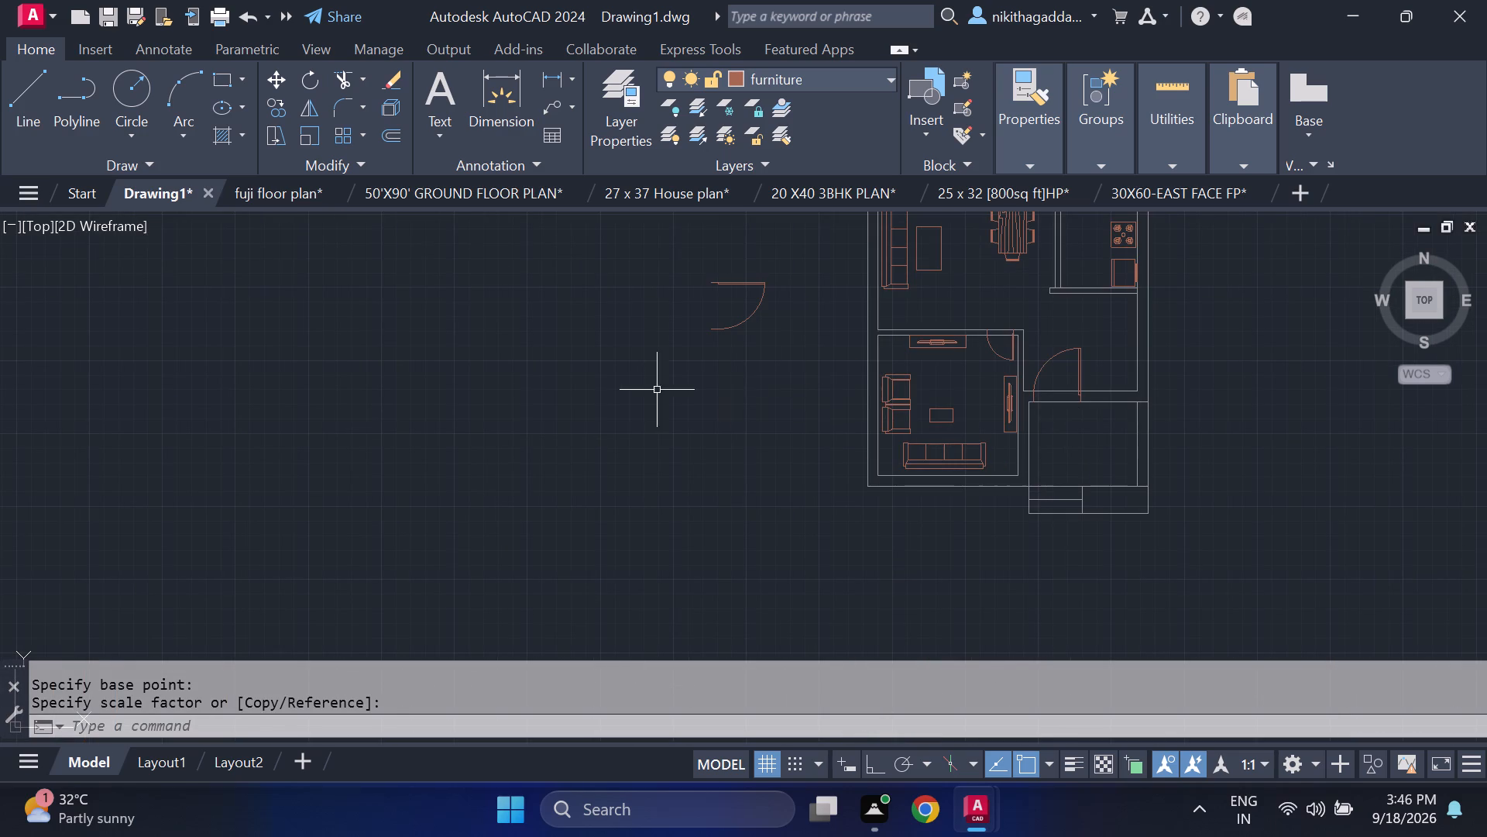
scroll(1169, 410, up, 2)
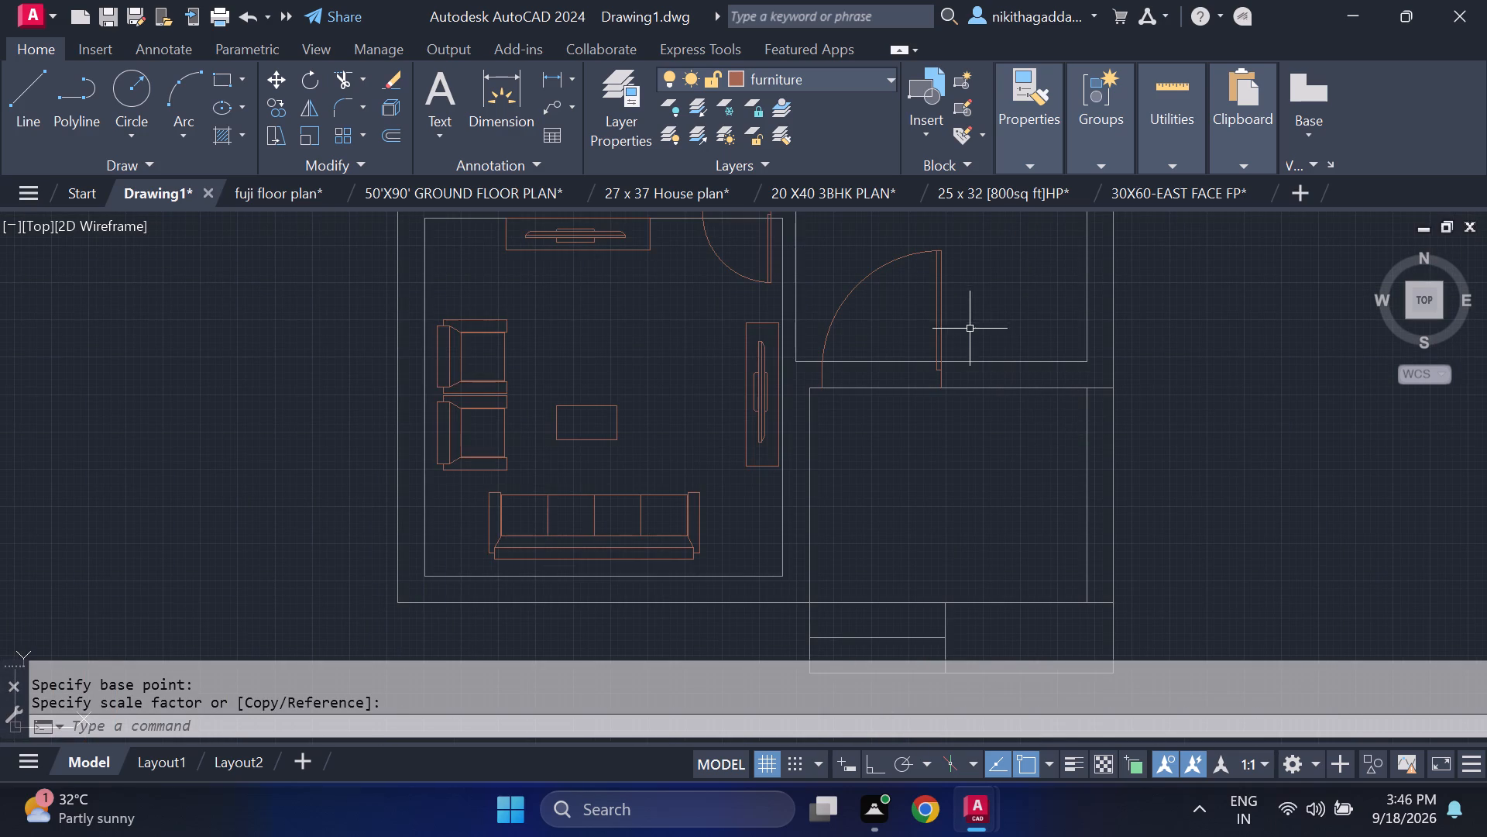
scroll(965, 319, up, 1)
scroll(965, 329, down, 4)
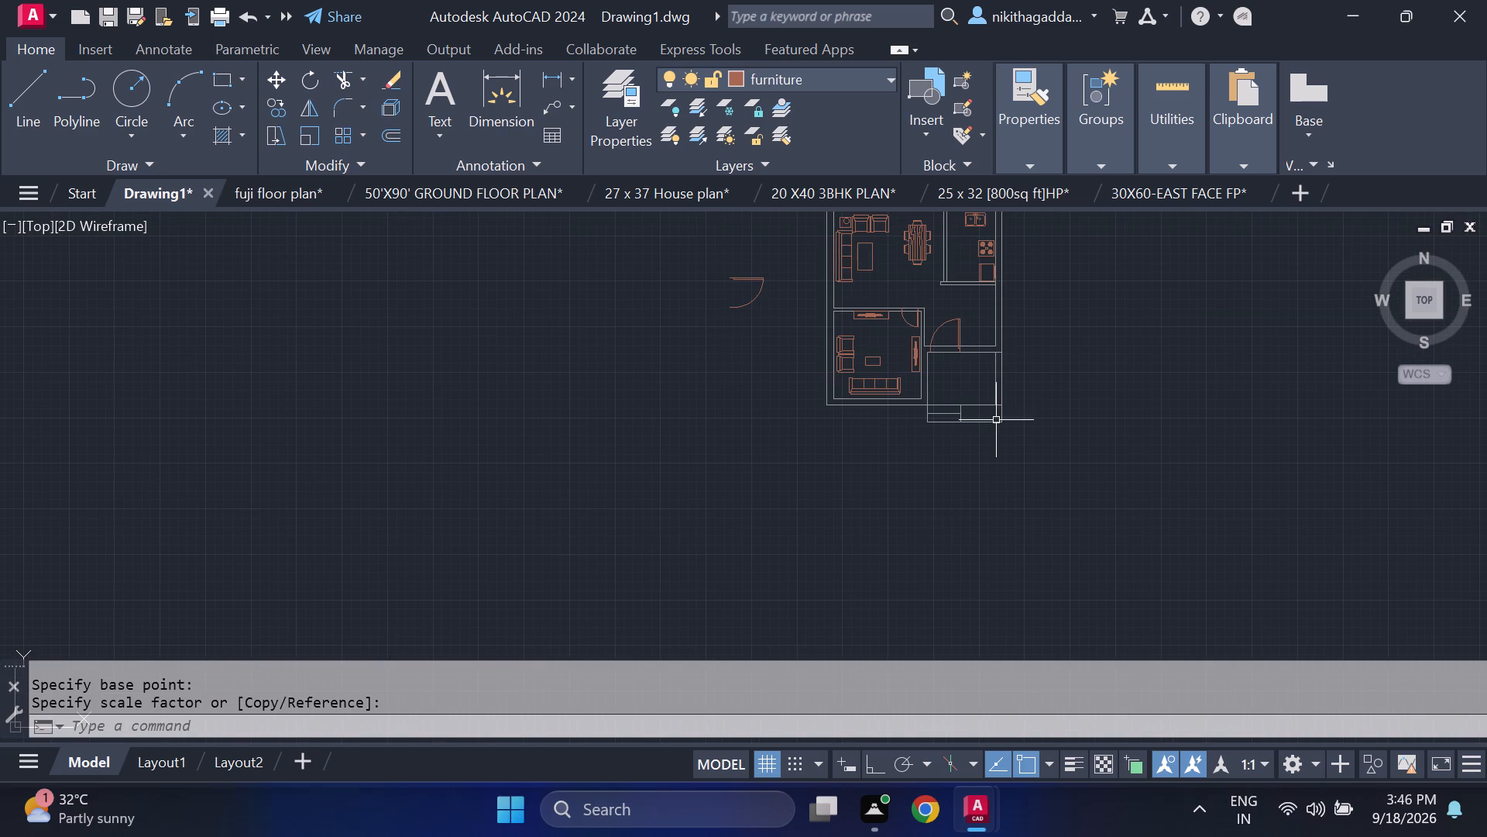
middle_drag(990, 371, 1025, 513)
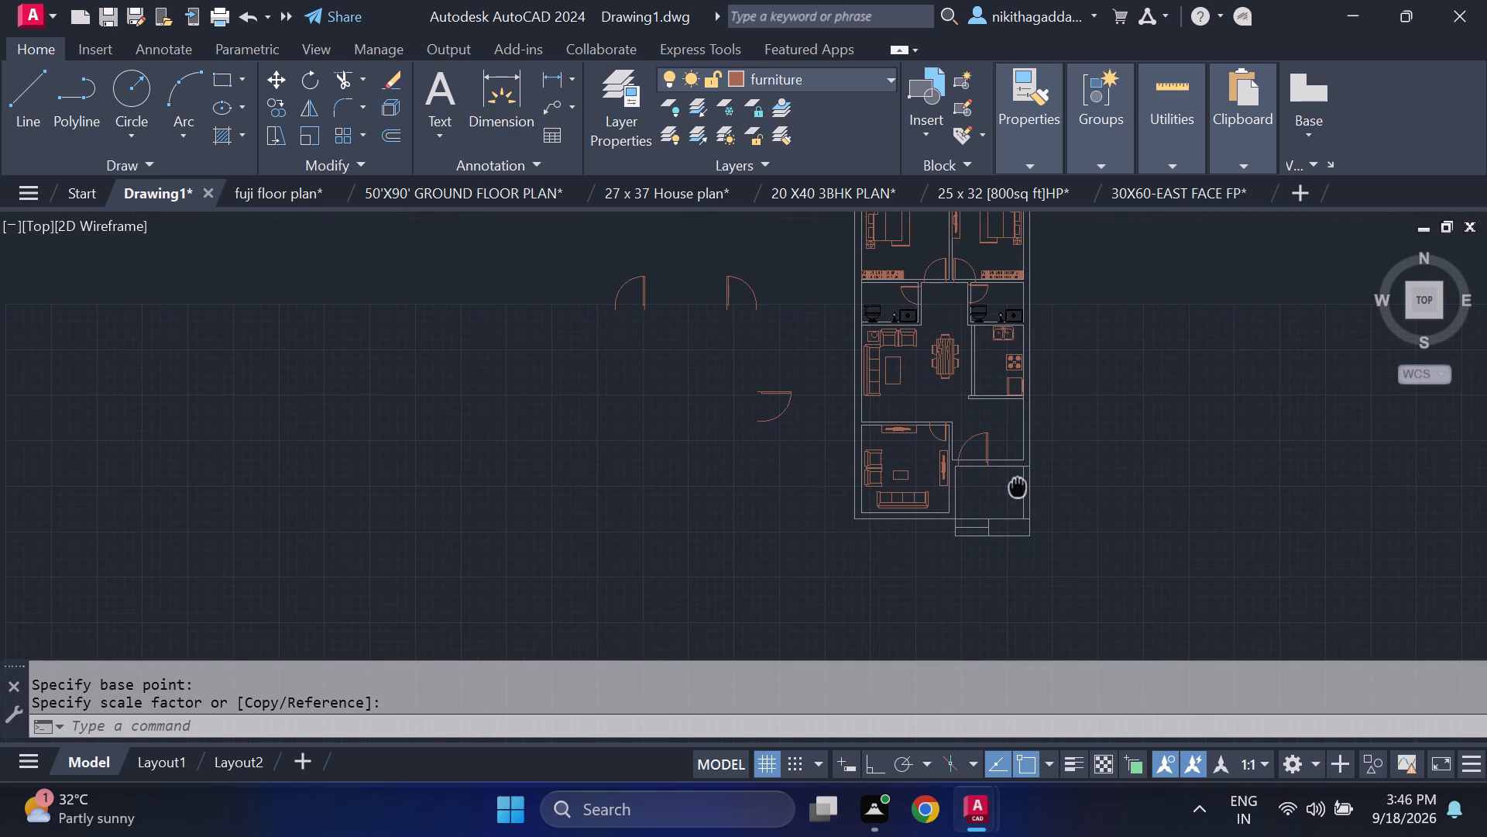
scroll(986, 494, up, 2)
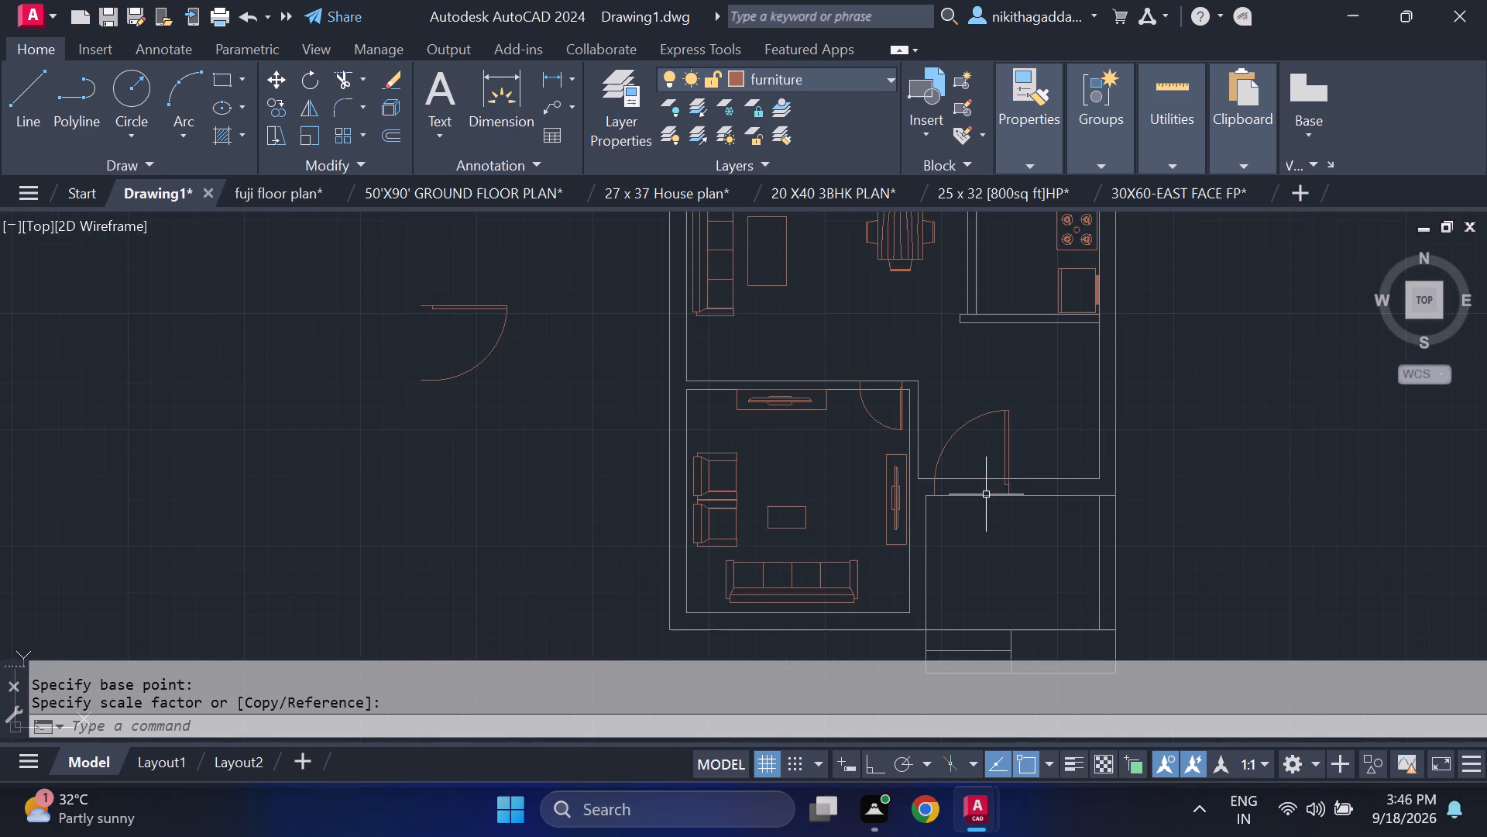
click(1028, 433)
click(984, 459)
key(Delete)
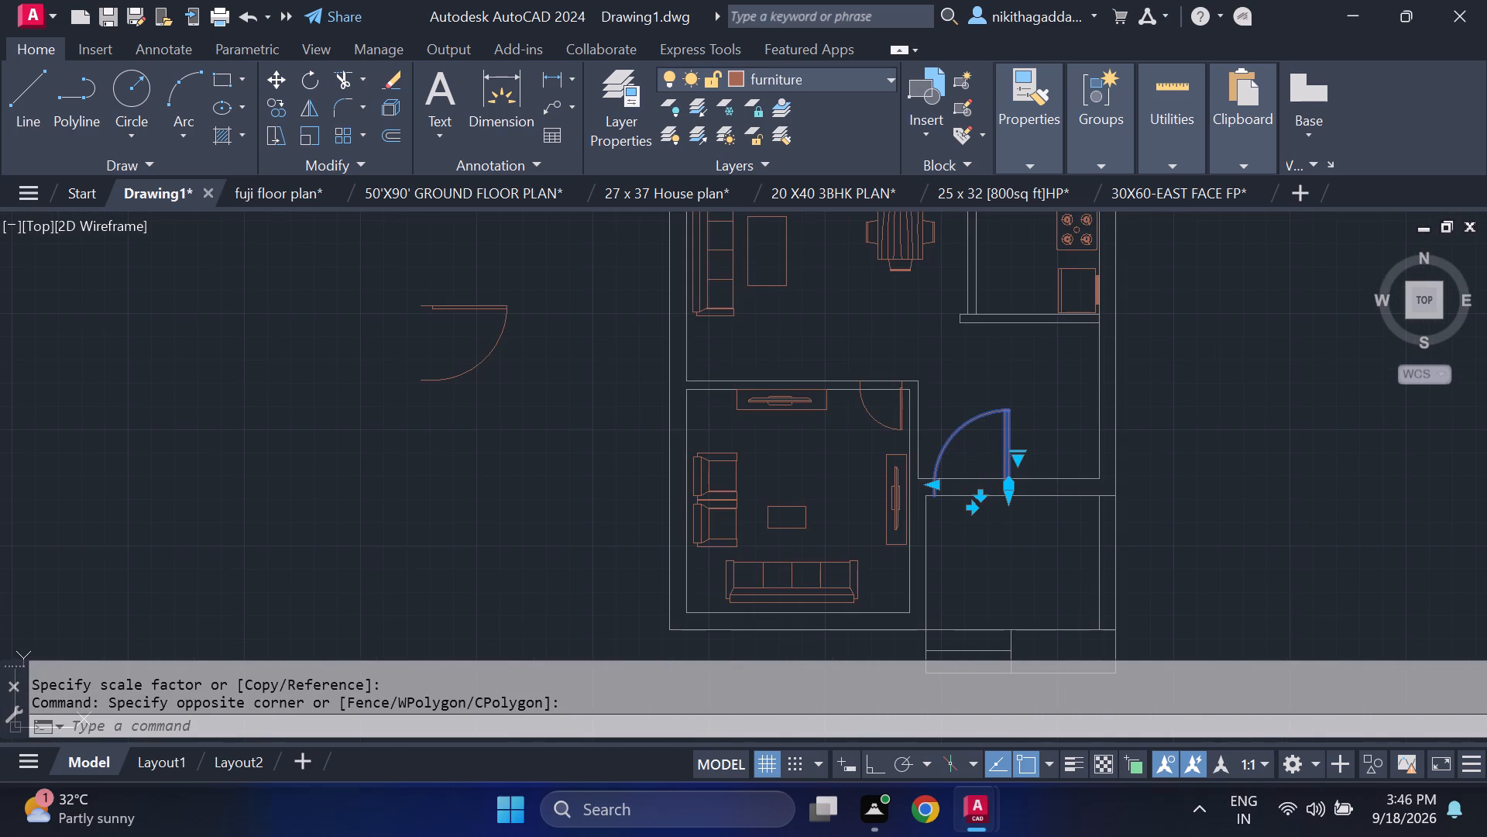
Copy the left bedroom door into the entrance wall opening, with its hinge-side frame end on the porch-side wall face.
middle_drag(917, 377, 931, 559)
middle_drag(850, 290, 871, 509)
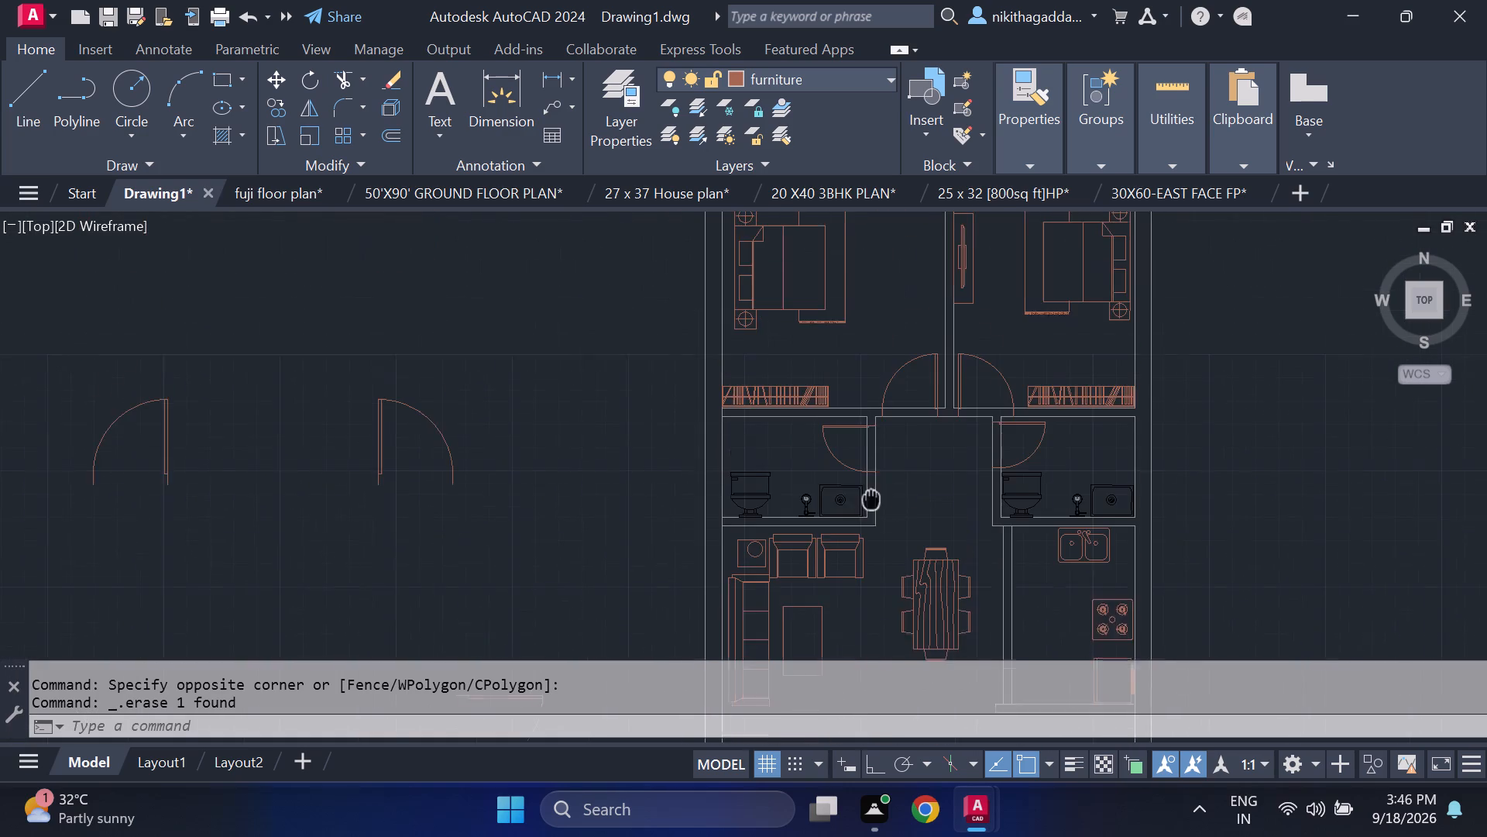
middle_drag(871, 509, 871, 511)
scroll(900, 419, up, 2)
click(1010, 356)
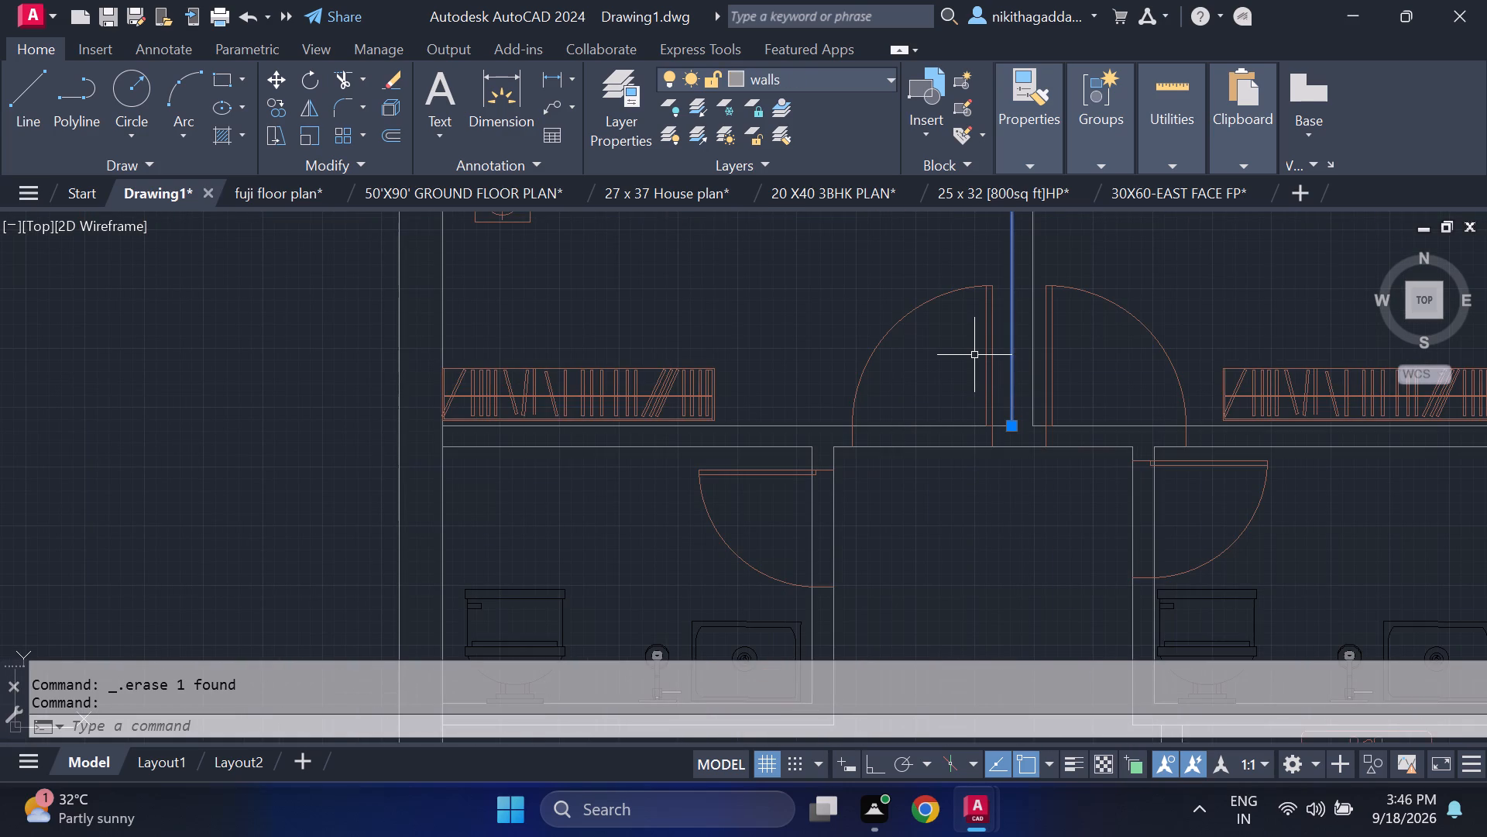
key(Escape)
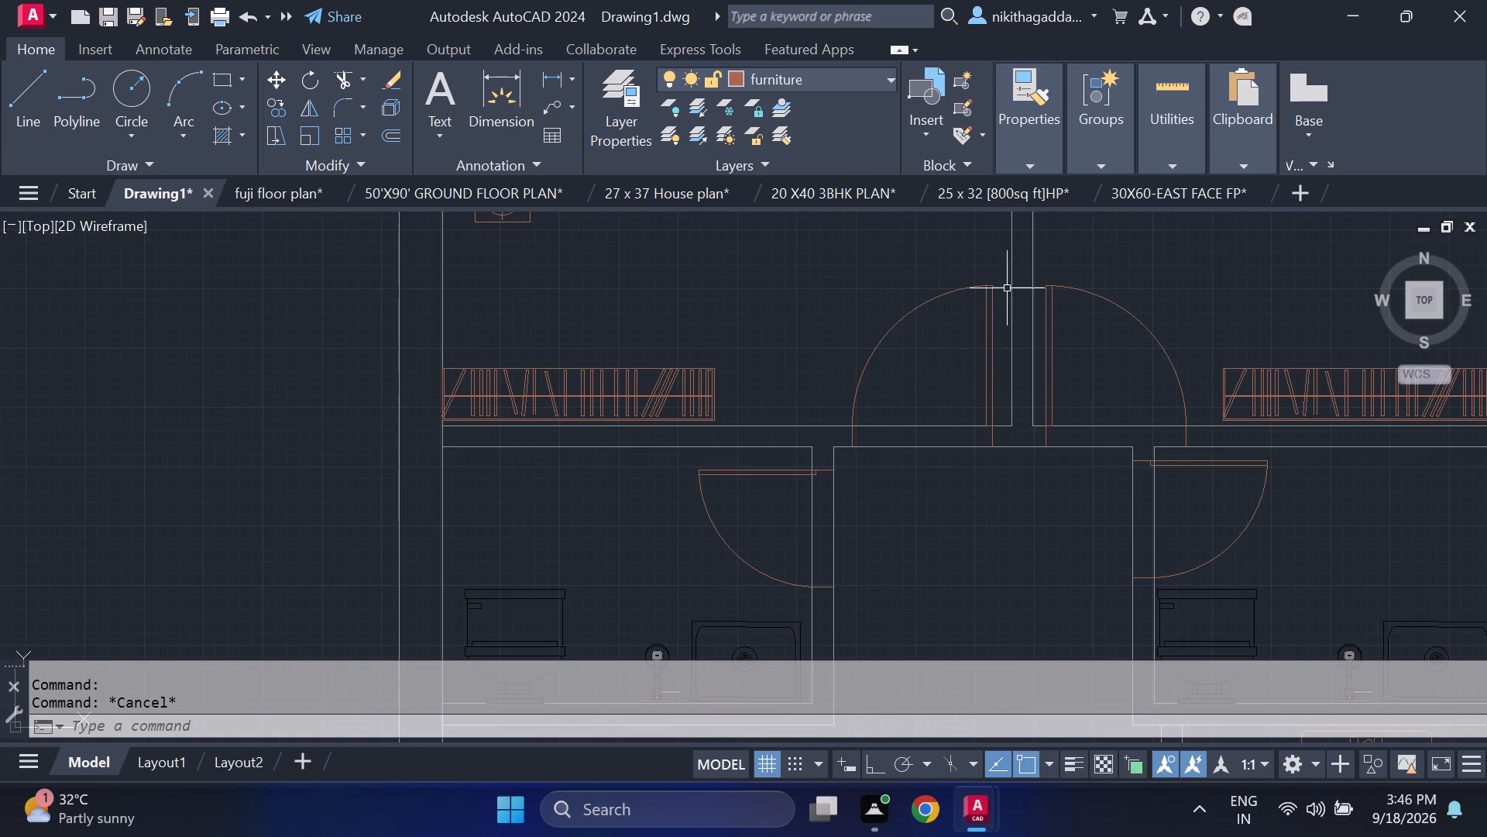
click(981, 274)
click(813, 389)
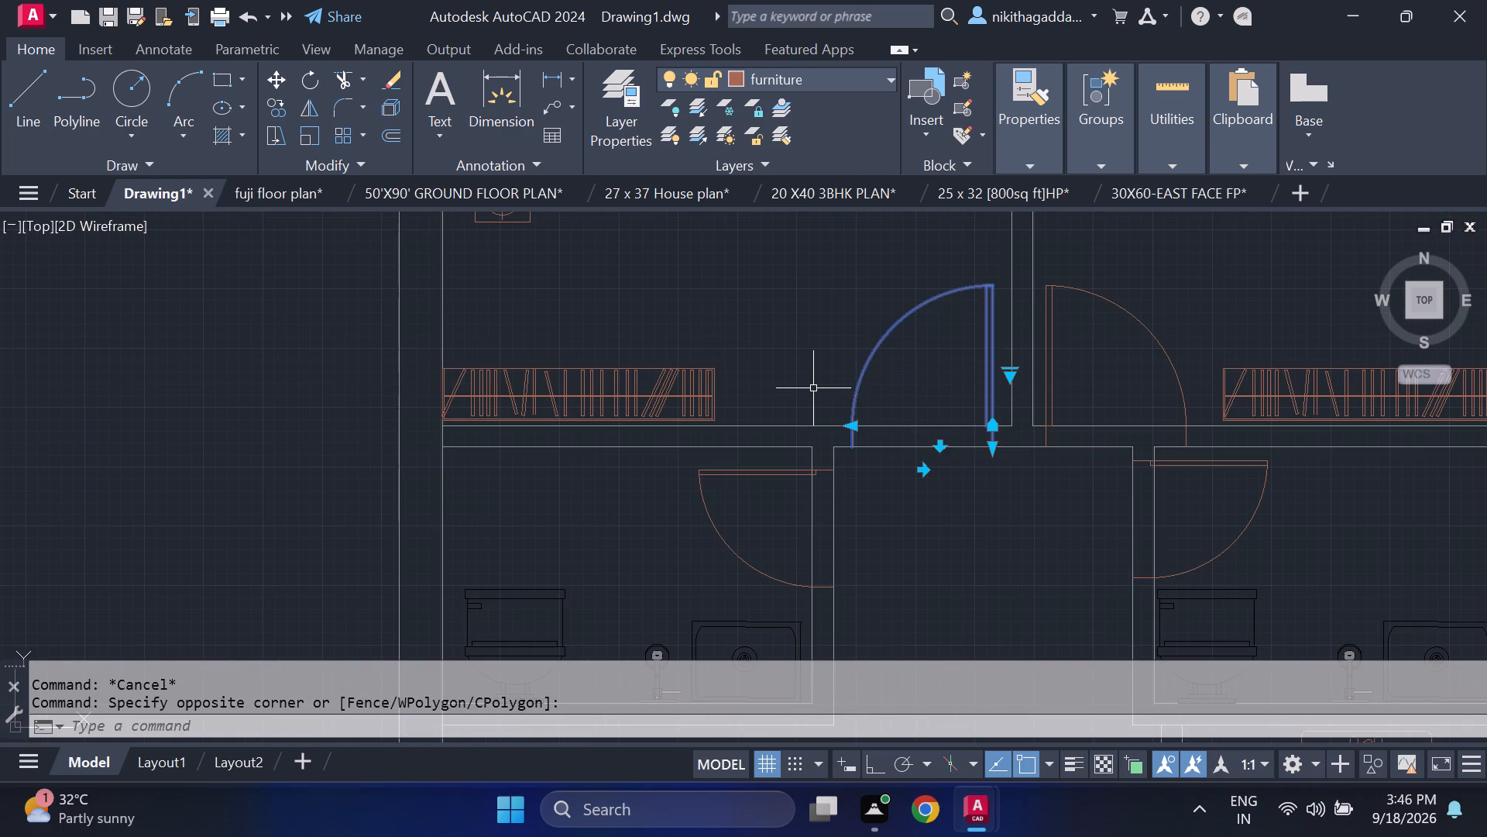
text(co)
key(Return)
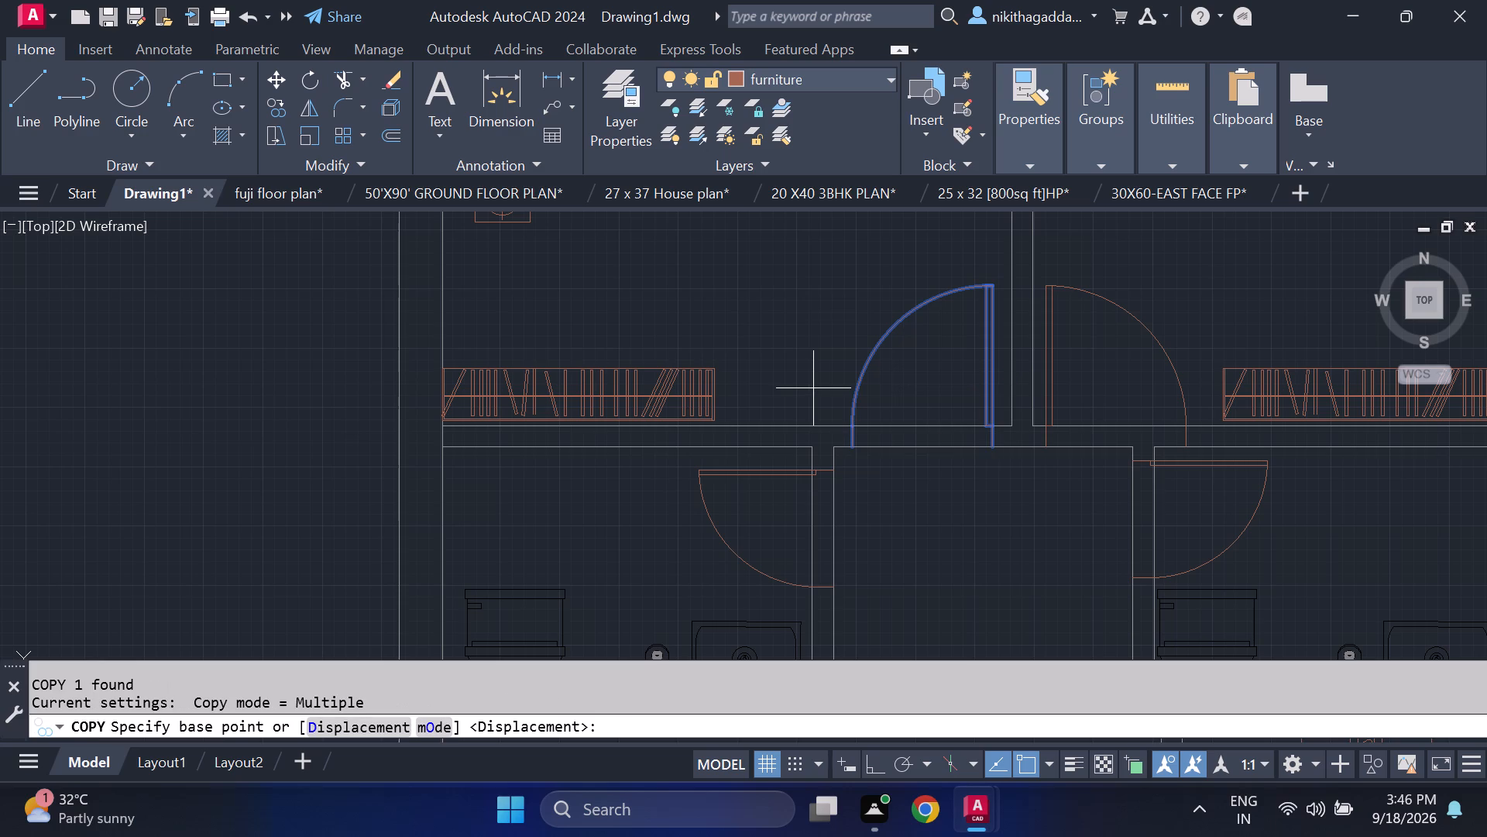
click(991, 447)
scroll(979, 441, down, 3)
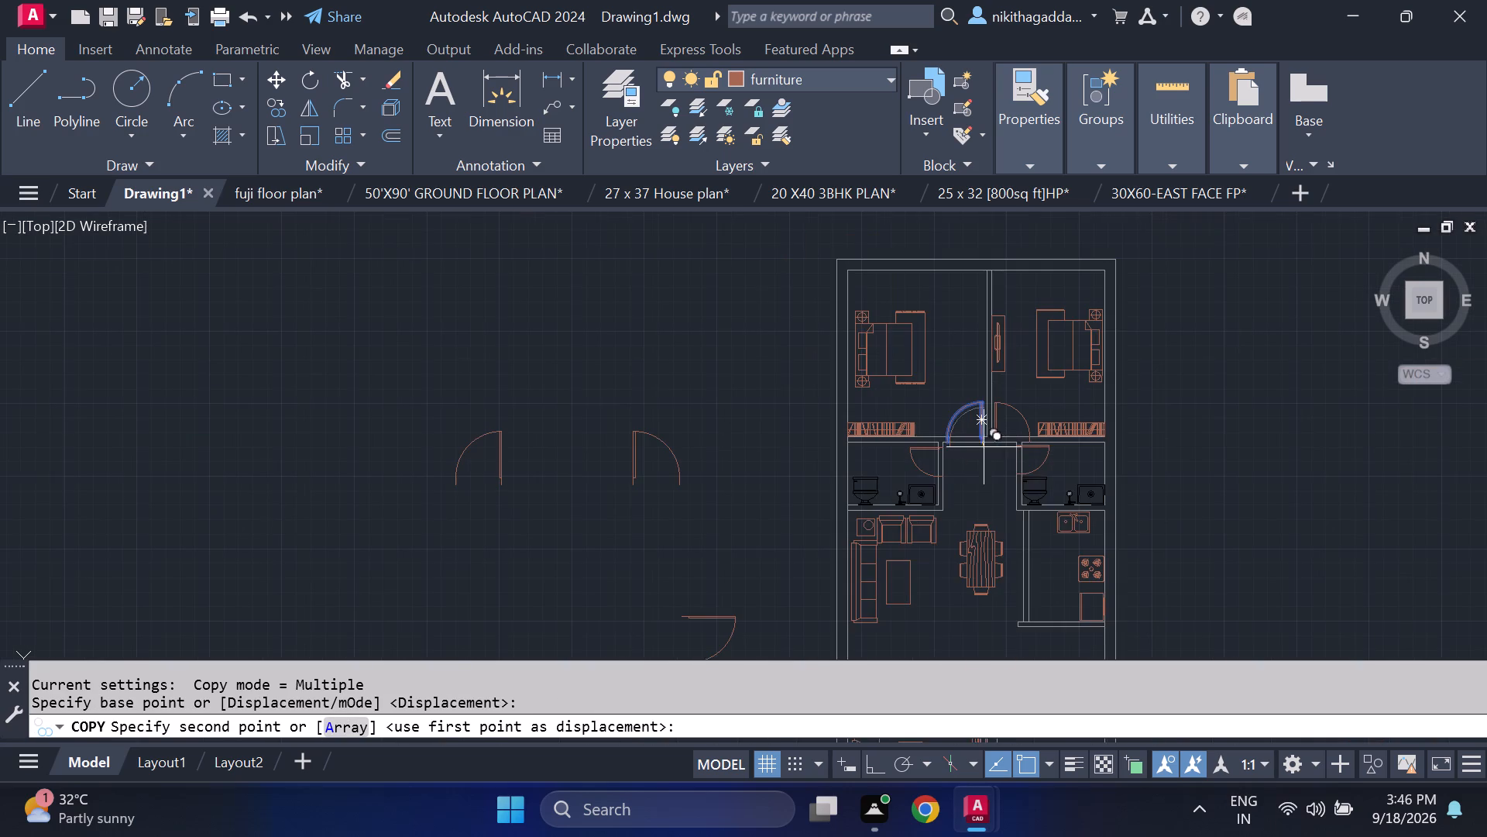
middle_drag(1022, 563, 898, 361)
scroll(931, 540, up, 2)
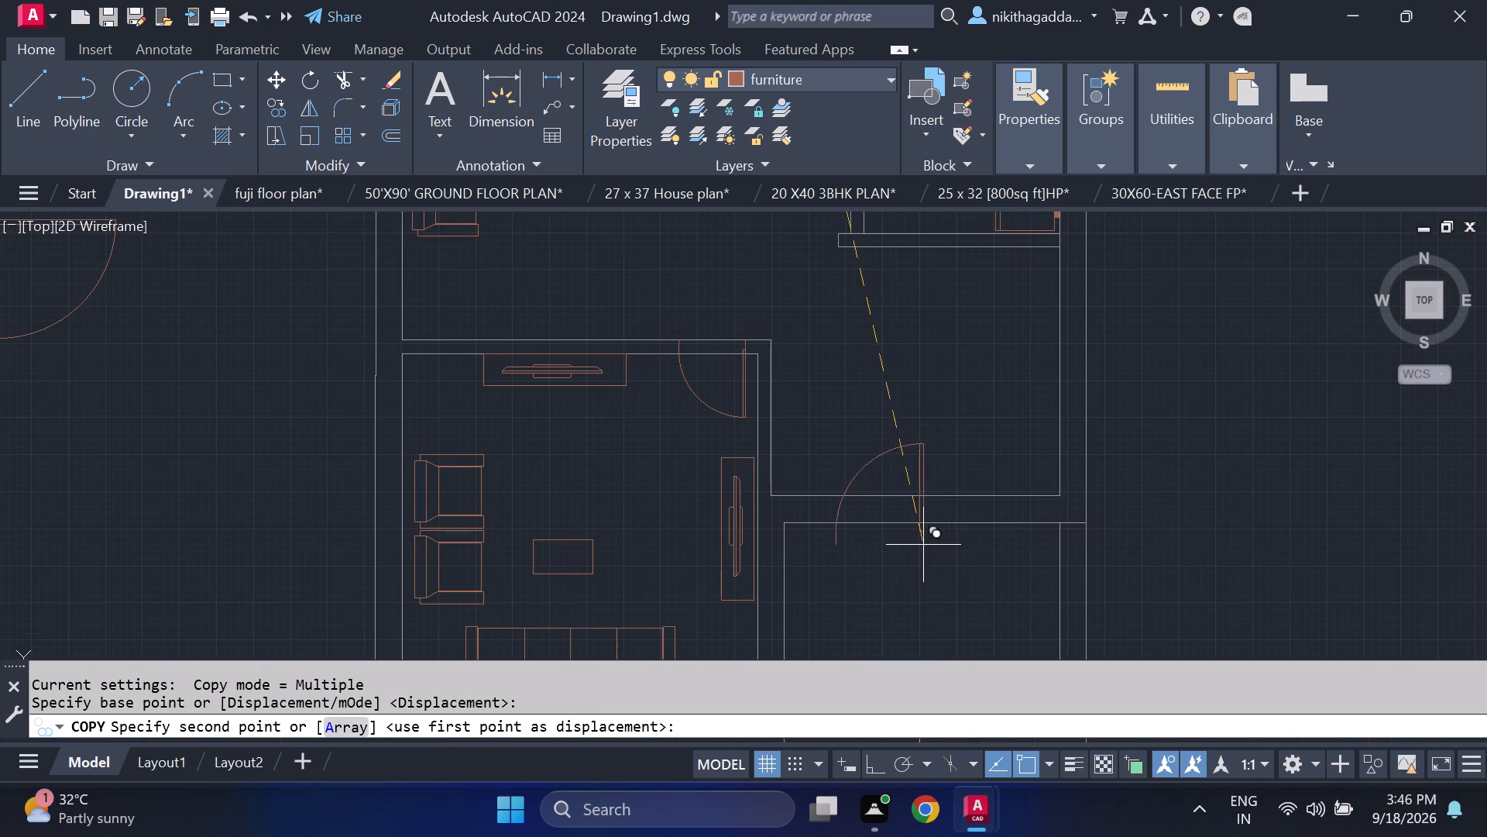
scroll(912, 520, up, 1)
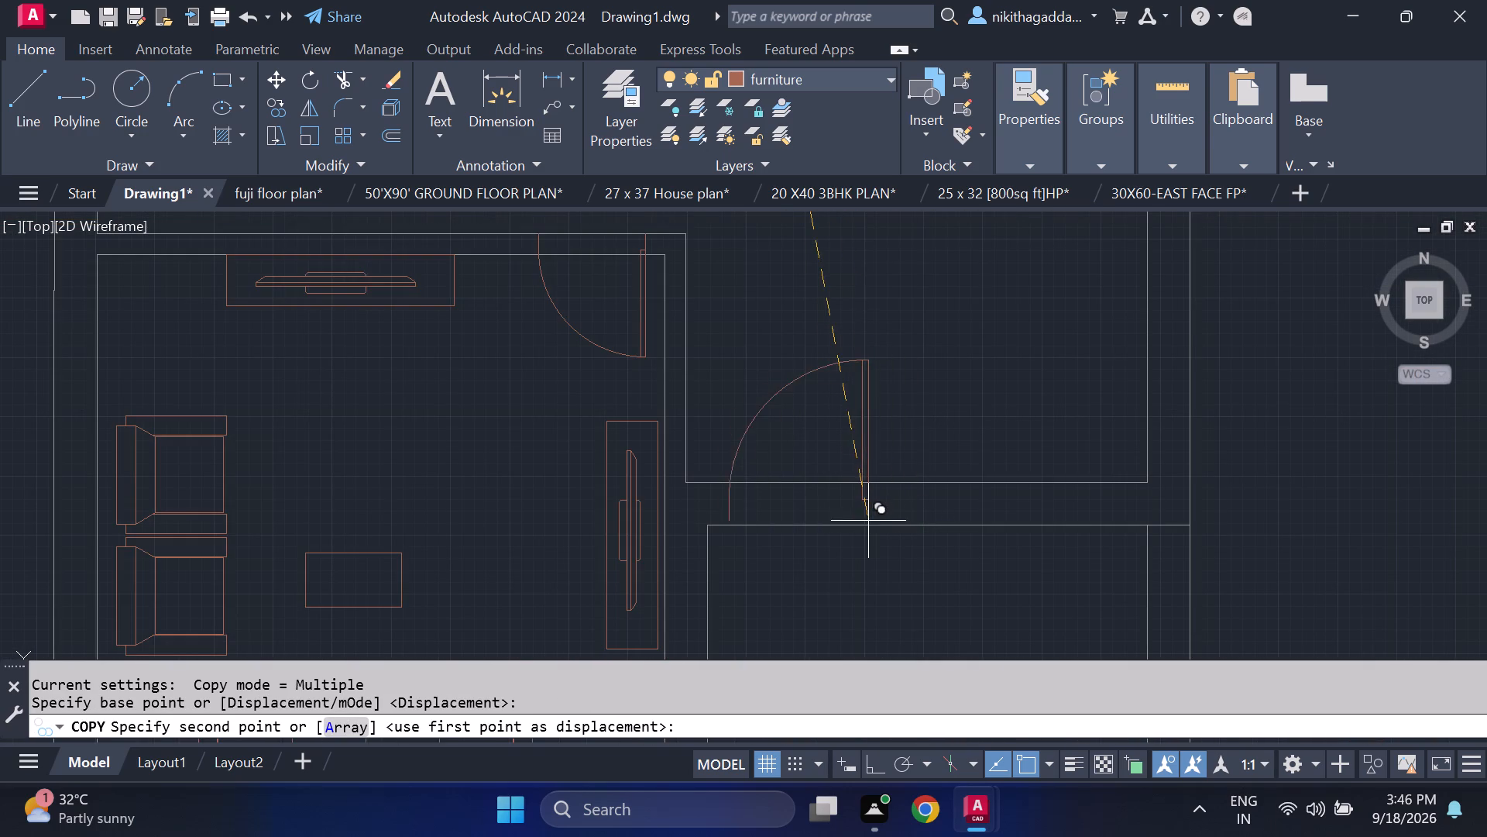
click(874, 525)
scroll(1018, 496, down, 3)
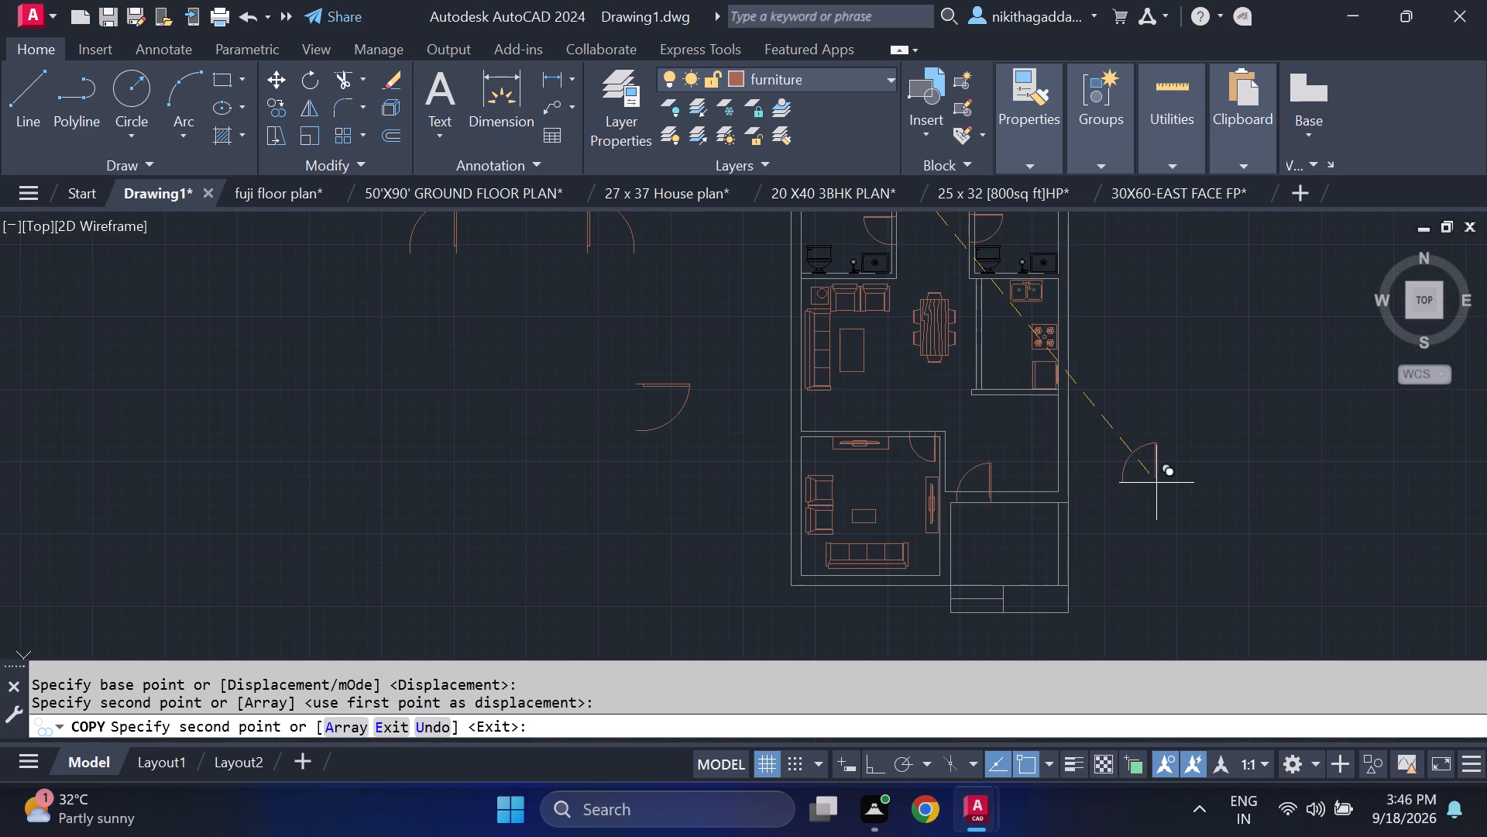
key(Escape)
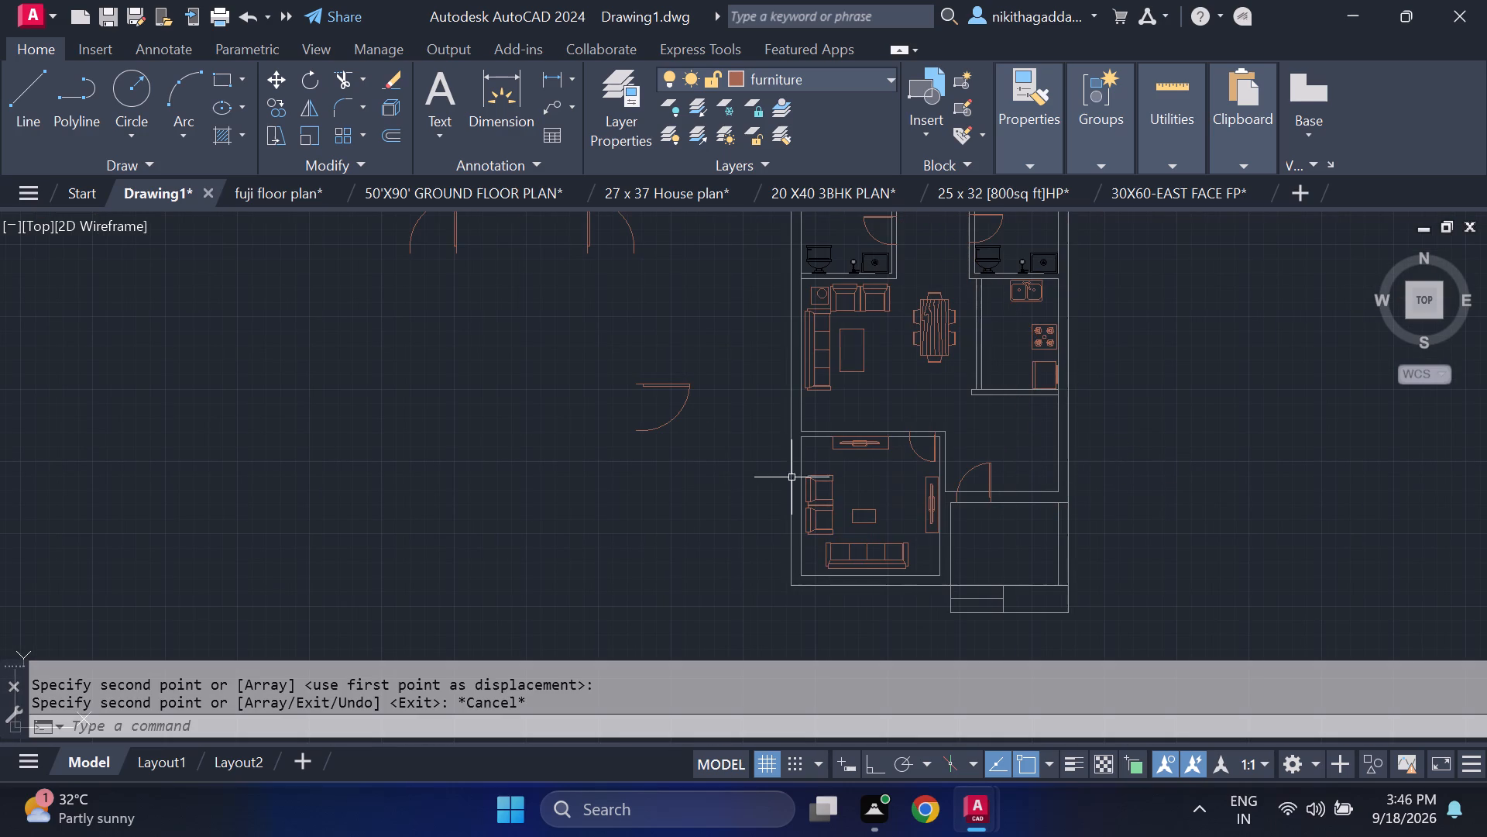
Delete the three spare door blocks lying outside the floor plan.
middle_drag(589, 468, 618, 556)
drag(697, 278, 677, 297)
drag(320, 388, 330, 391)
drag(716, 432, 709, 442)
click(591, 532)
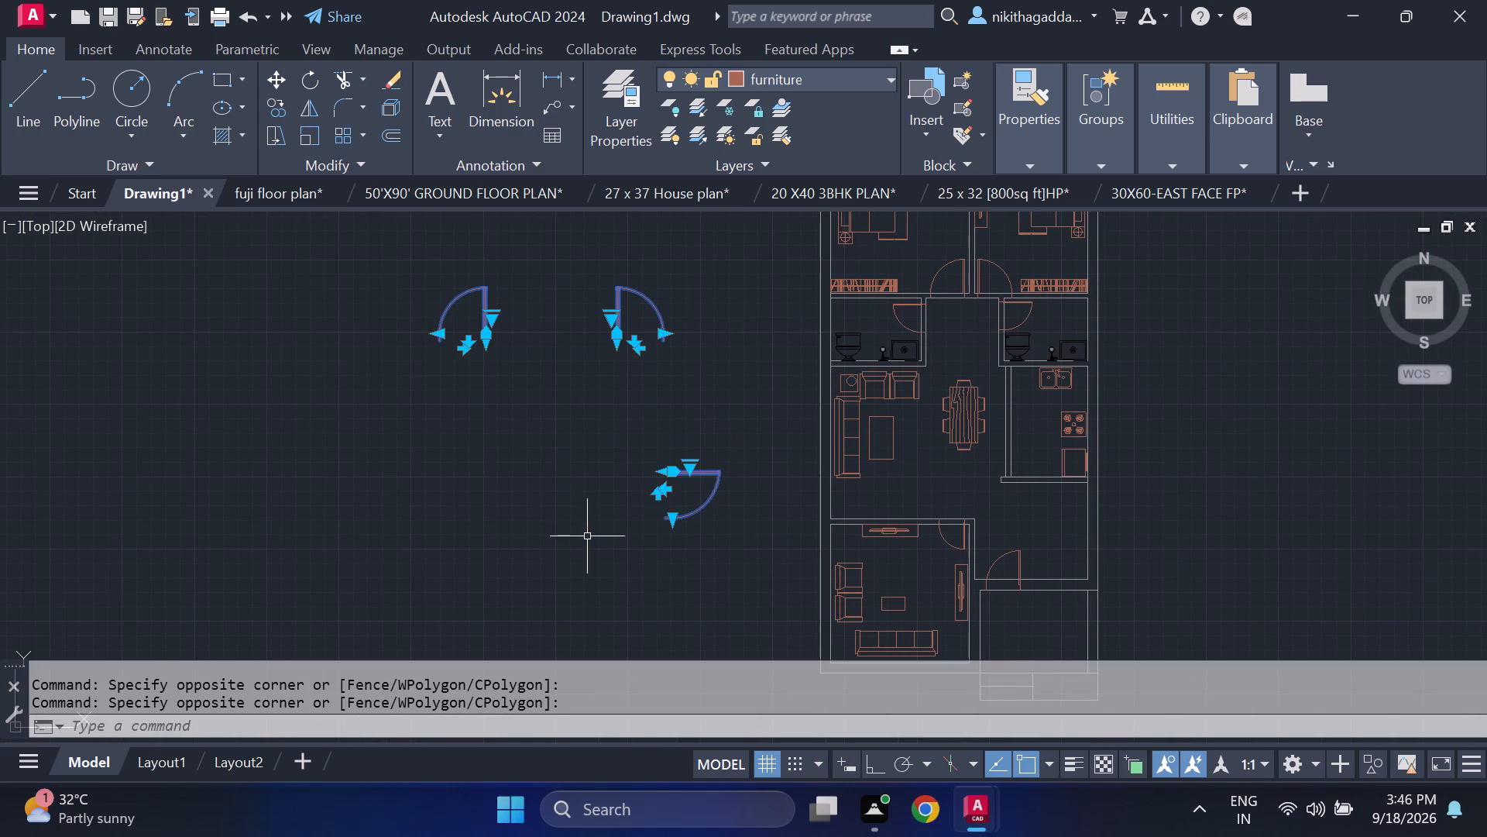
key(Delete)
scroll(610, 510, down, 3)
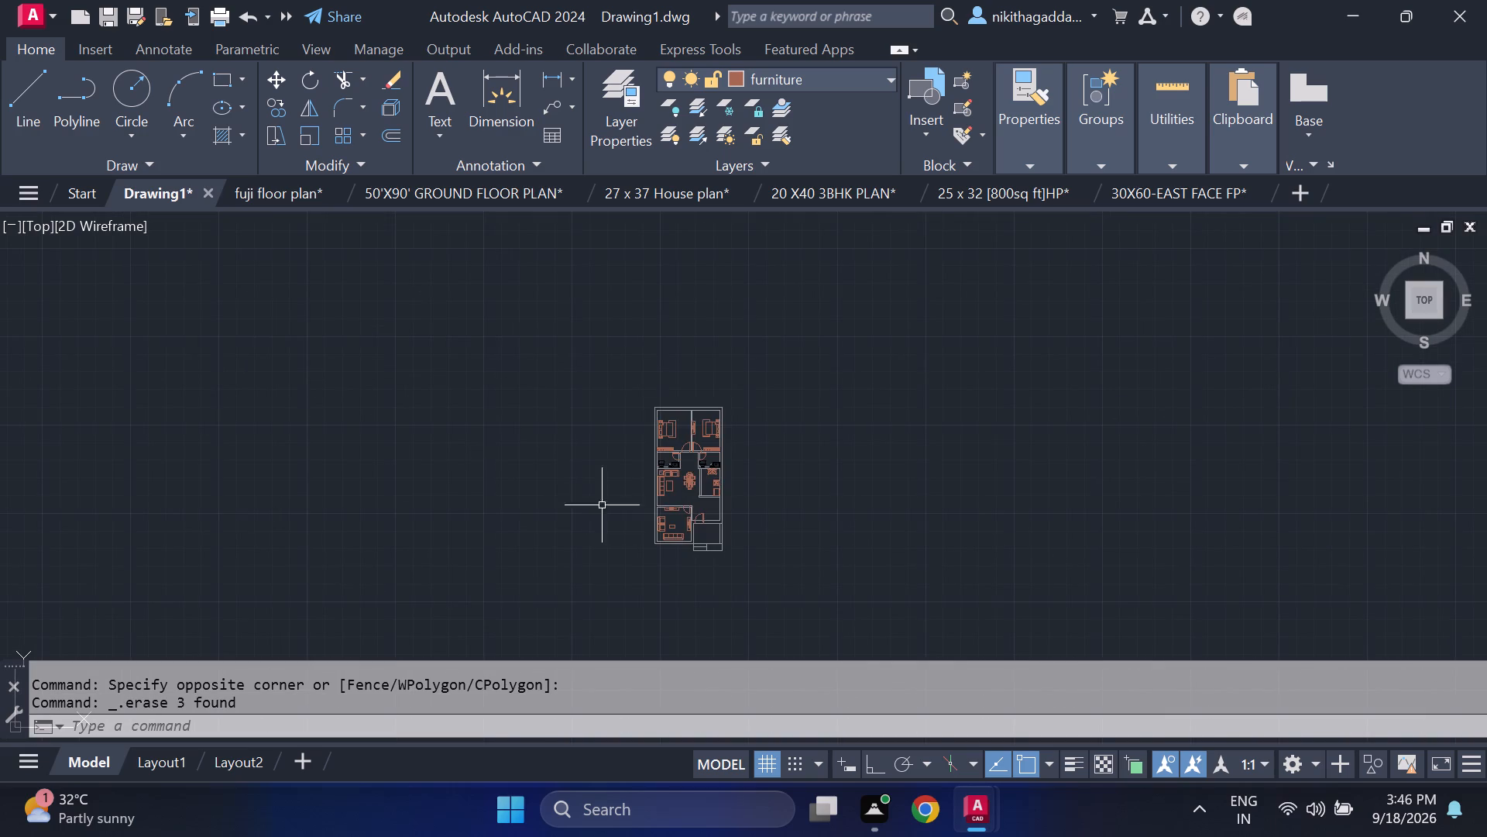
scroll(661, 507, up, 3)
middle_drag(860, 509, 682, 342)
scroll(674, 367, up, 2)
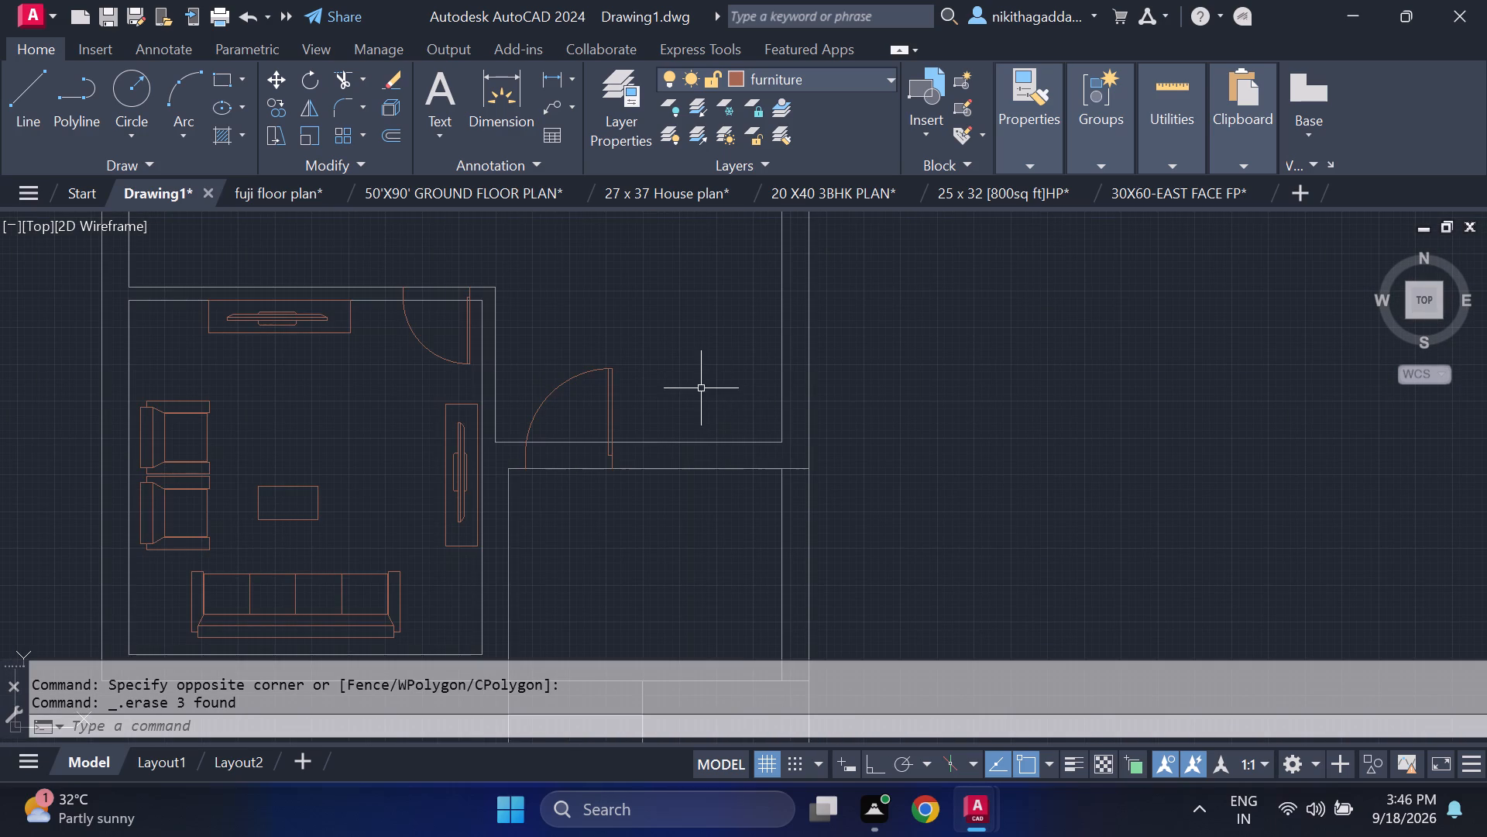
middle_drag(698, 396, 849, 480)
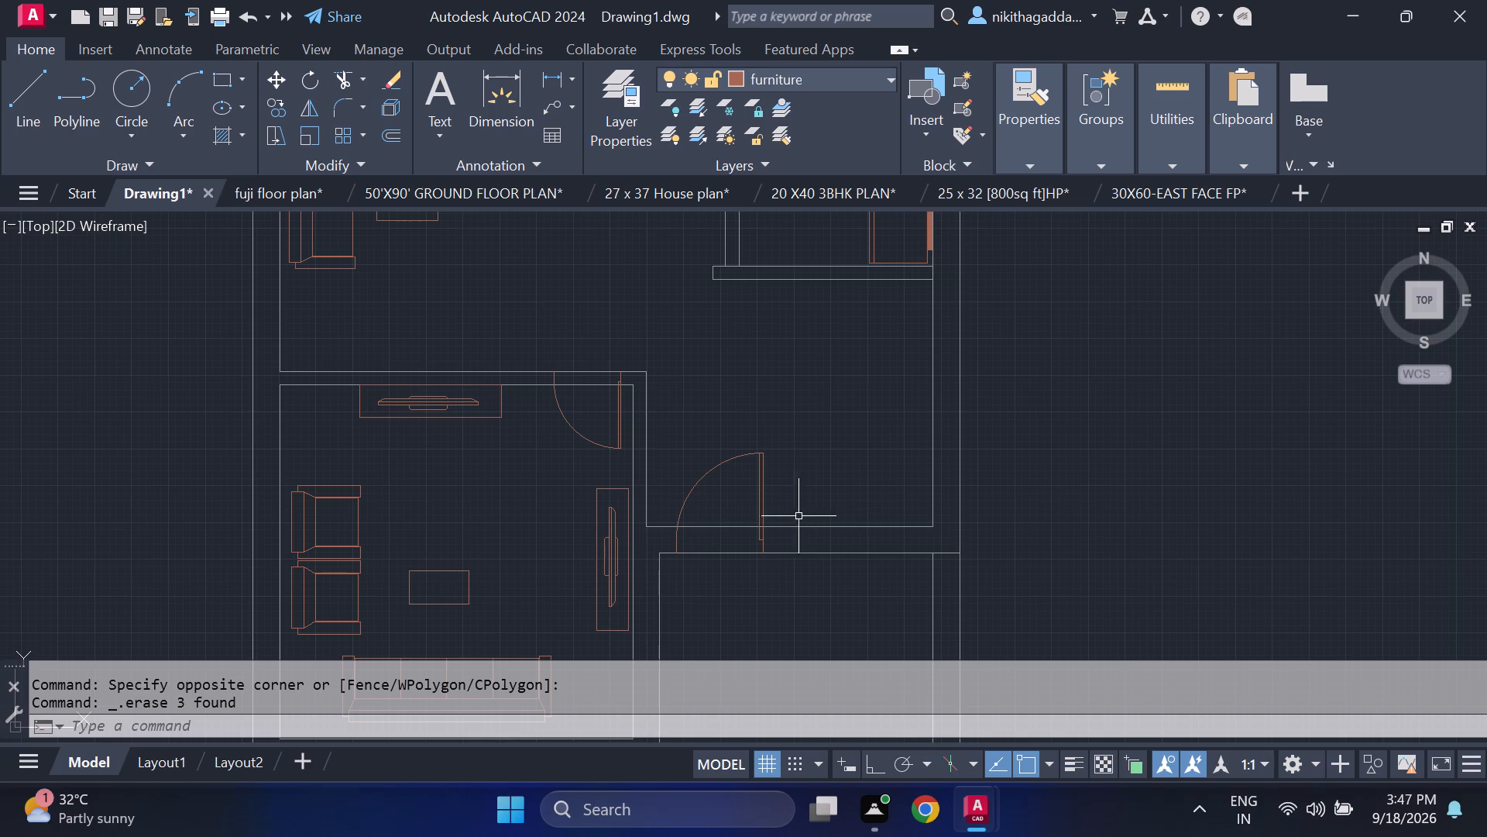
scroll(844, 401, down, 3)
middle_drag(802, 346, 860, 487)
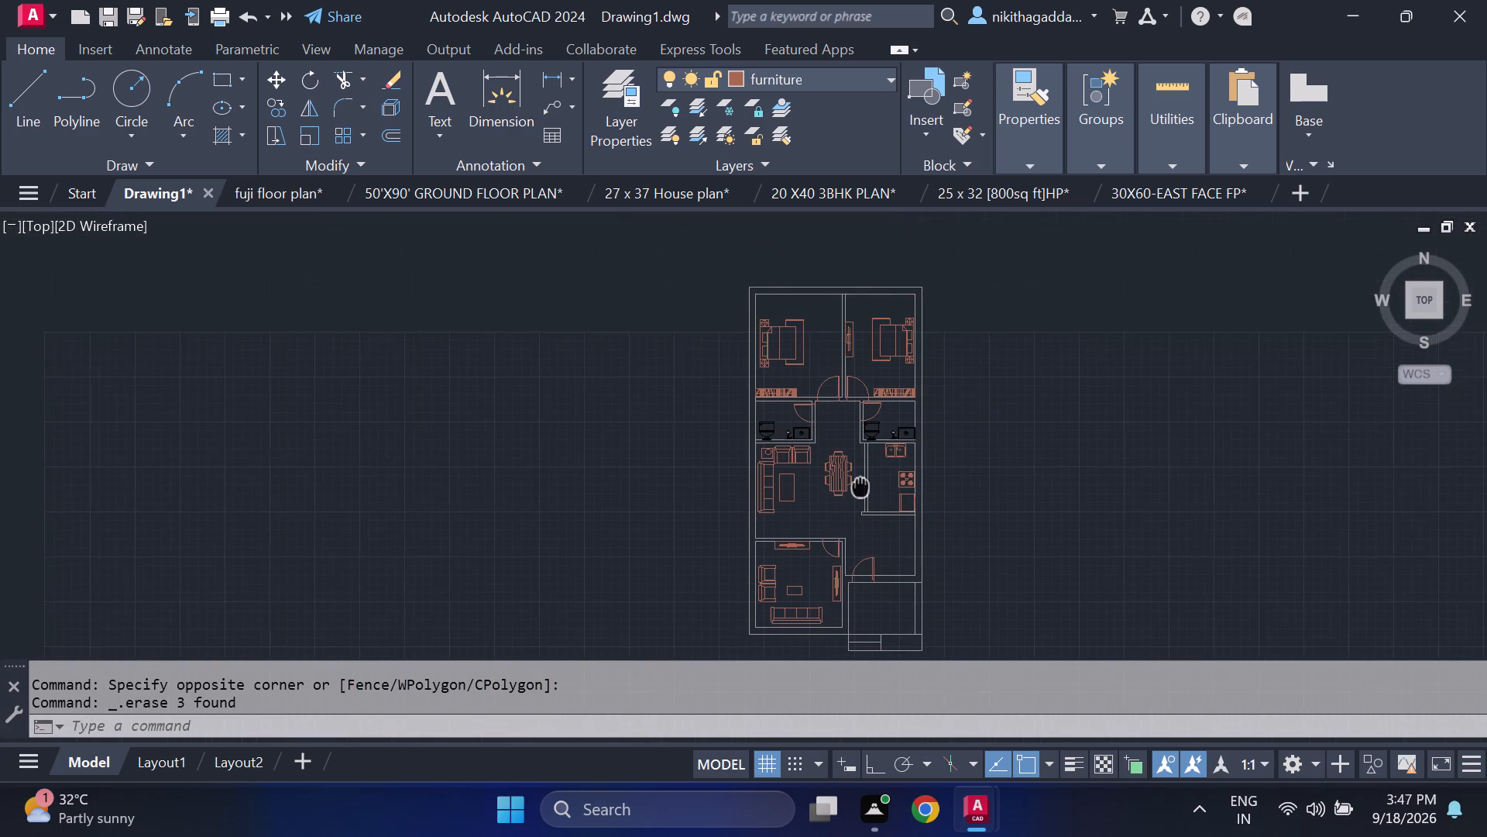
Make greenary the current layer.
middle_drag(860, 487, 810, 470)
scroll(778, 479, up, 1)
scroll(781, 502, down, 1)
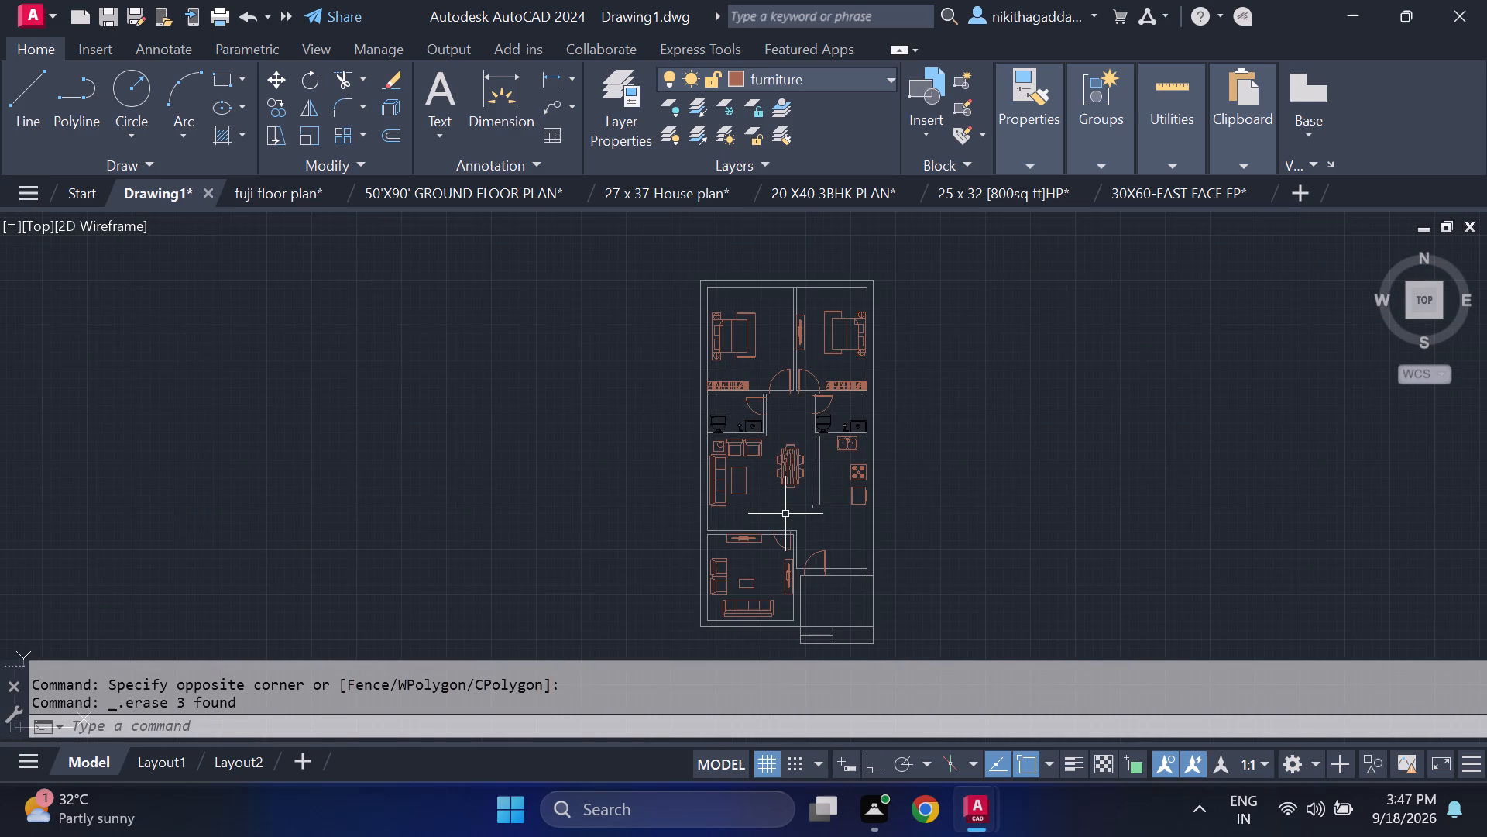
scroll(785, 514, up, 1)
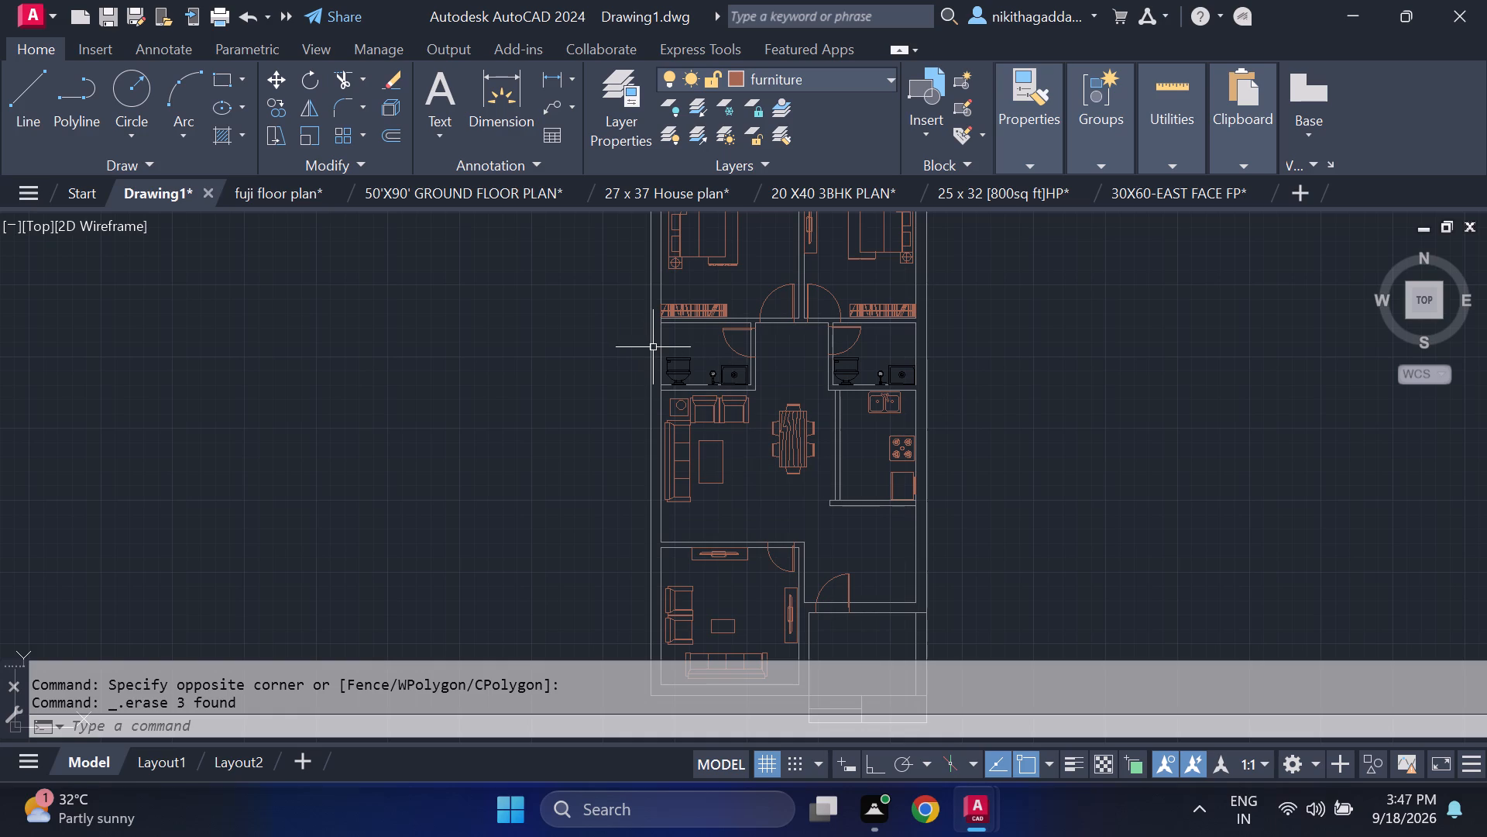
scroll(661, 351, down, 1)
scroll(794, 565, up, 1)
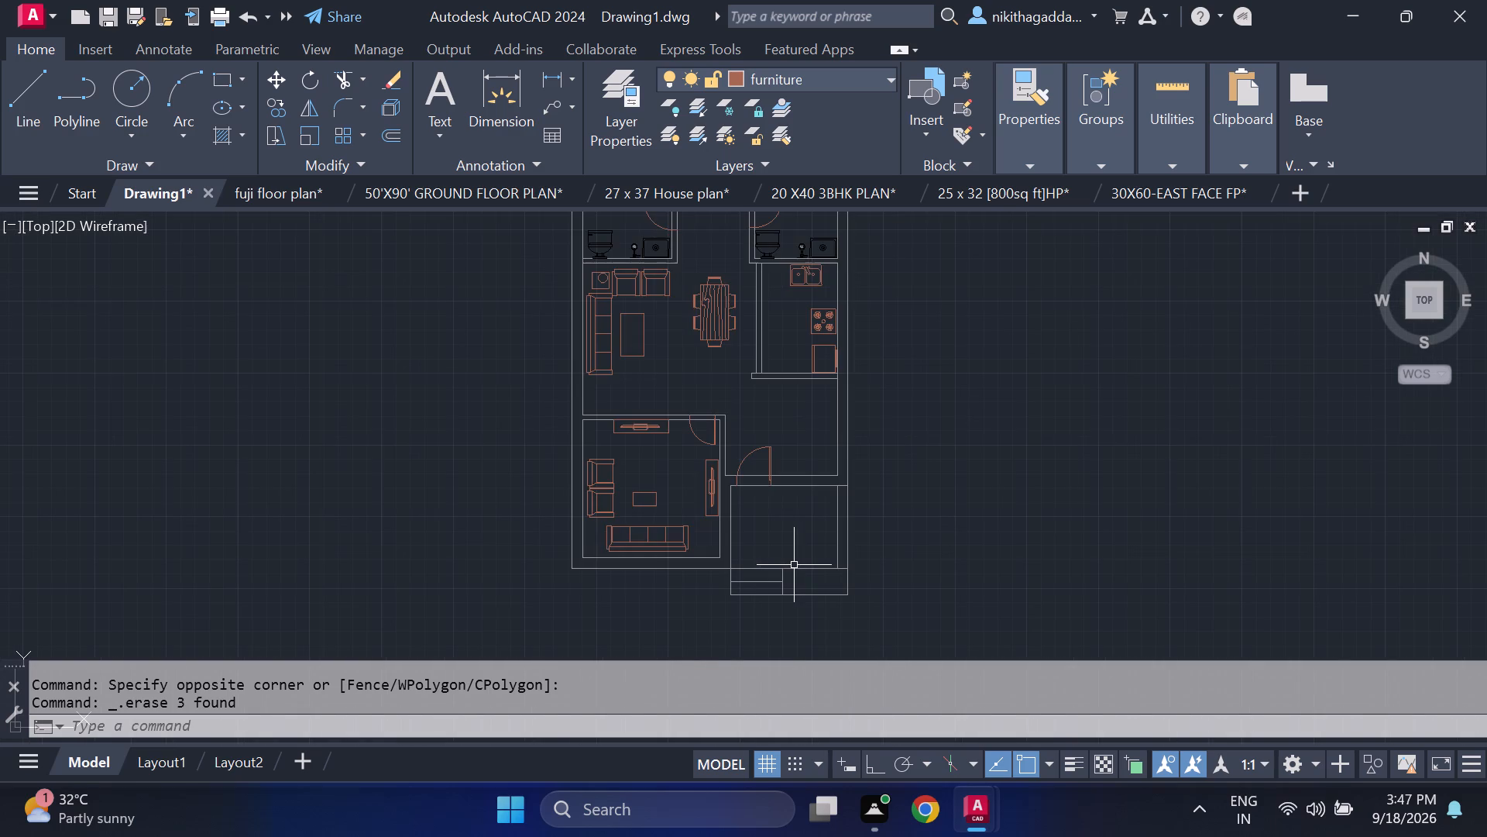
scroll(795, 553, up, 2)
middle_drag(781, 530, 726, 444)
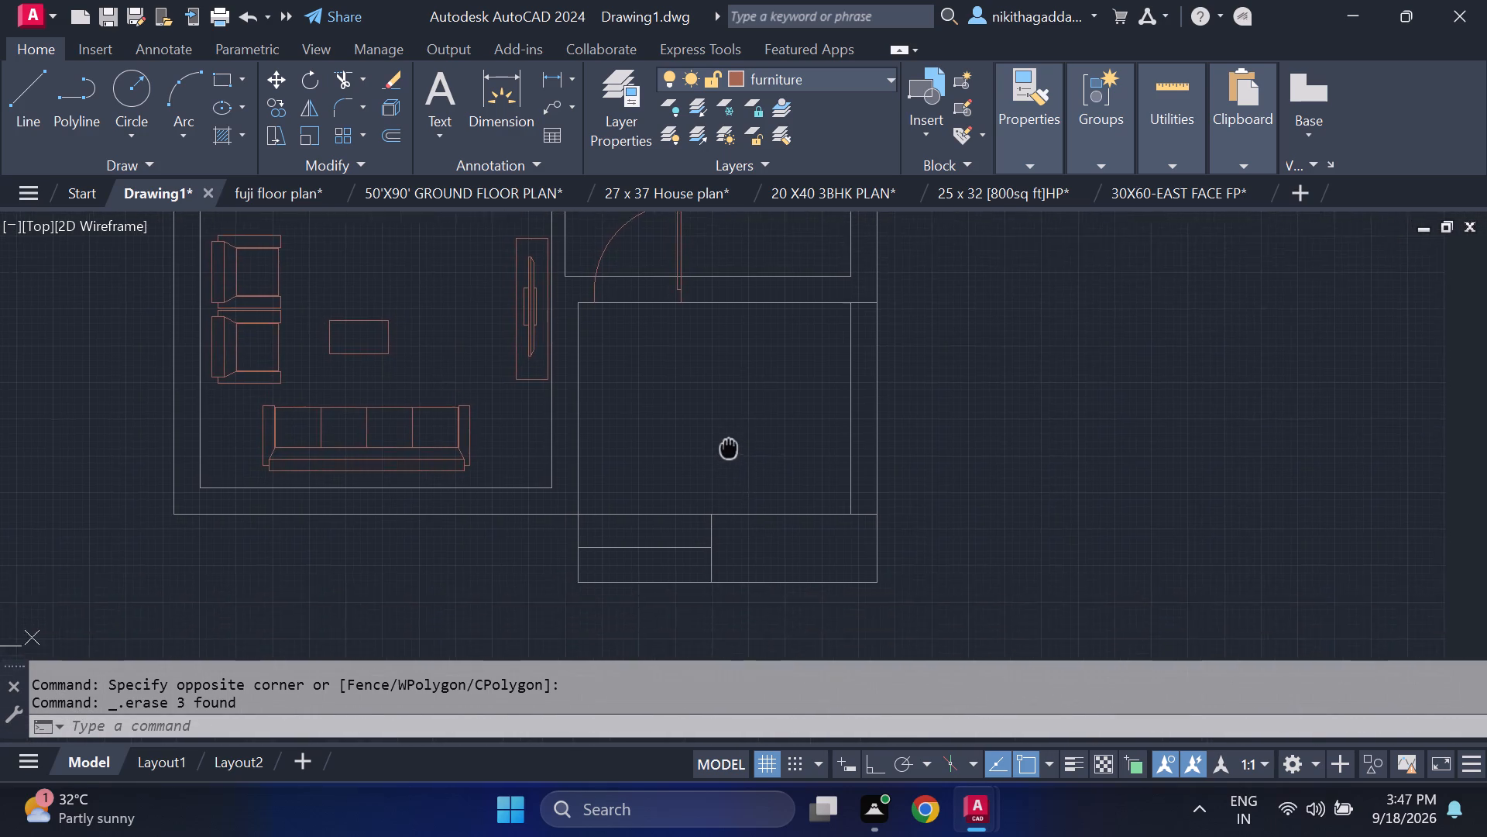
middle_drag(726, 444, 681, 406)
scroll(744, 472, up, 2)
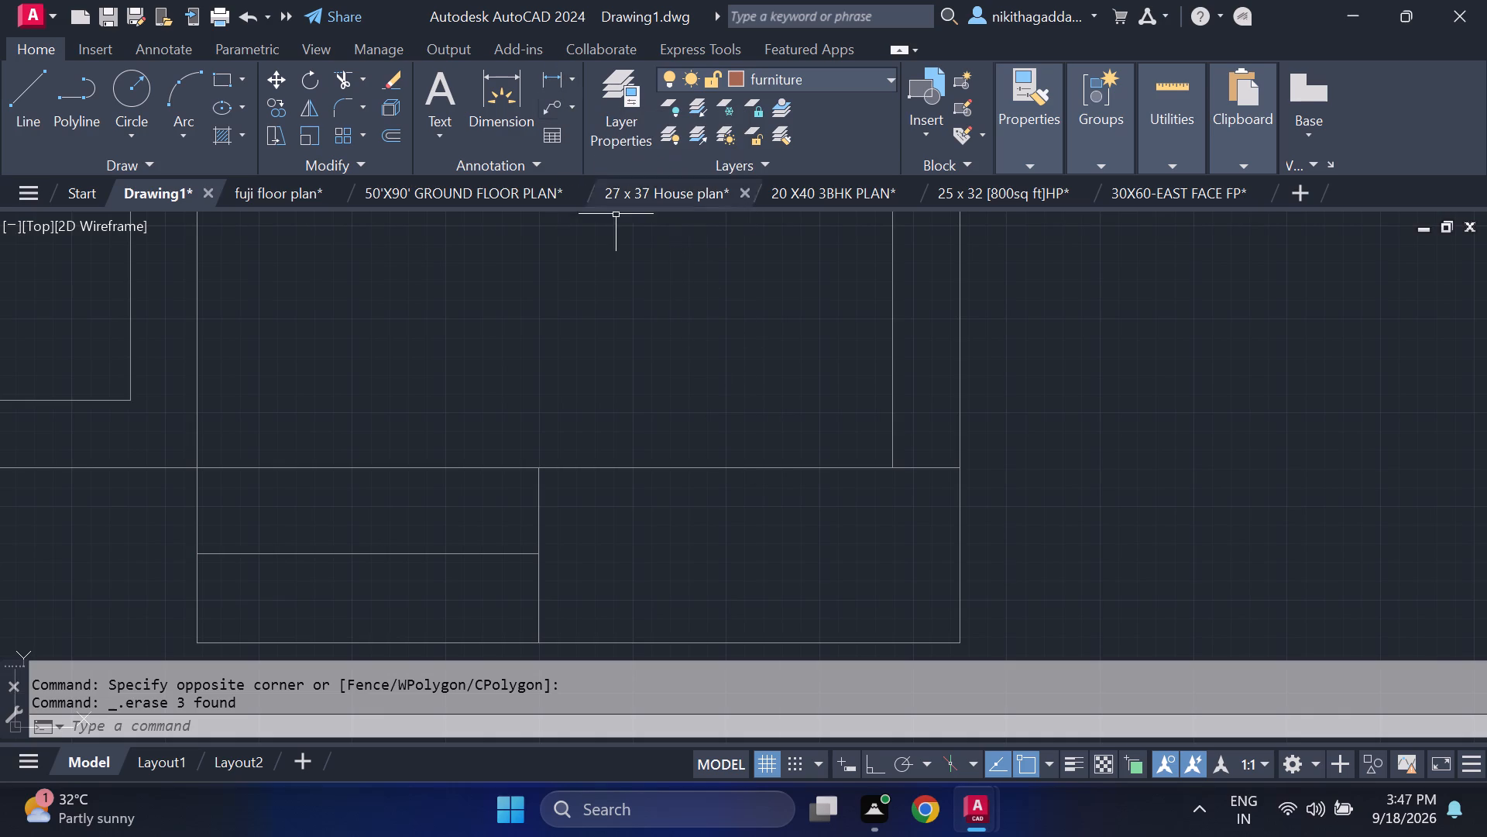
click(887, 81)
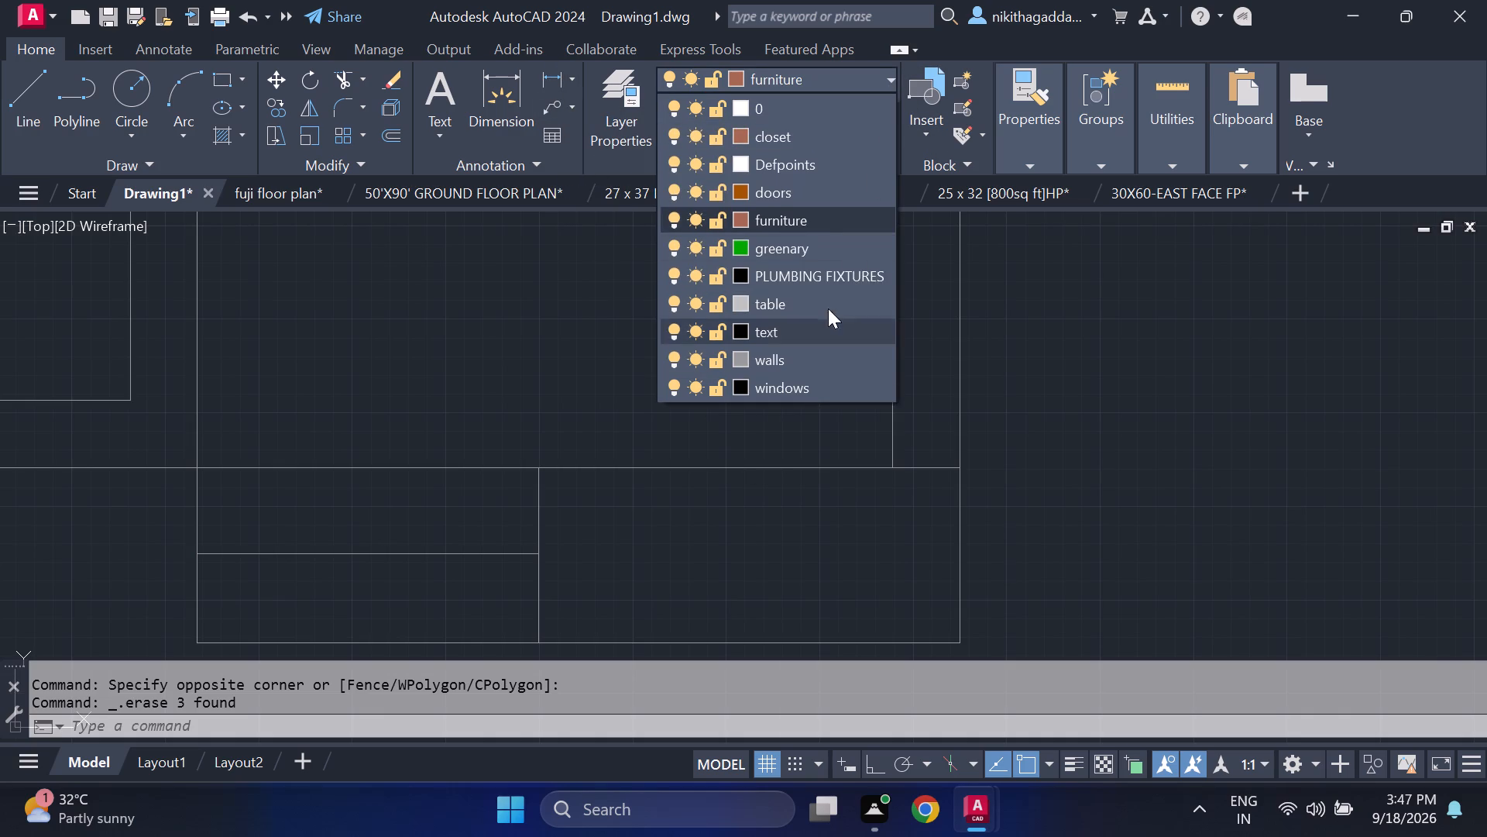
click(829, 245)
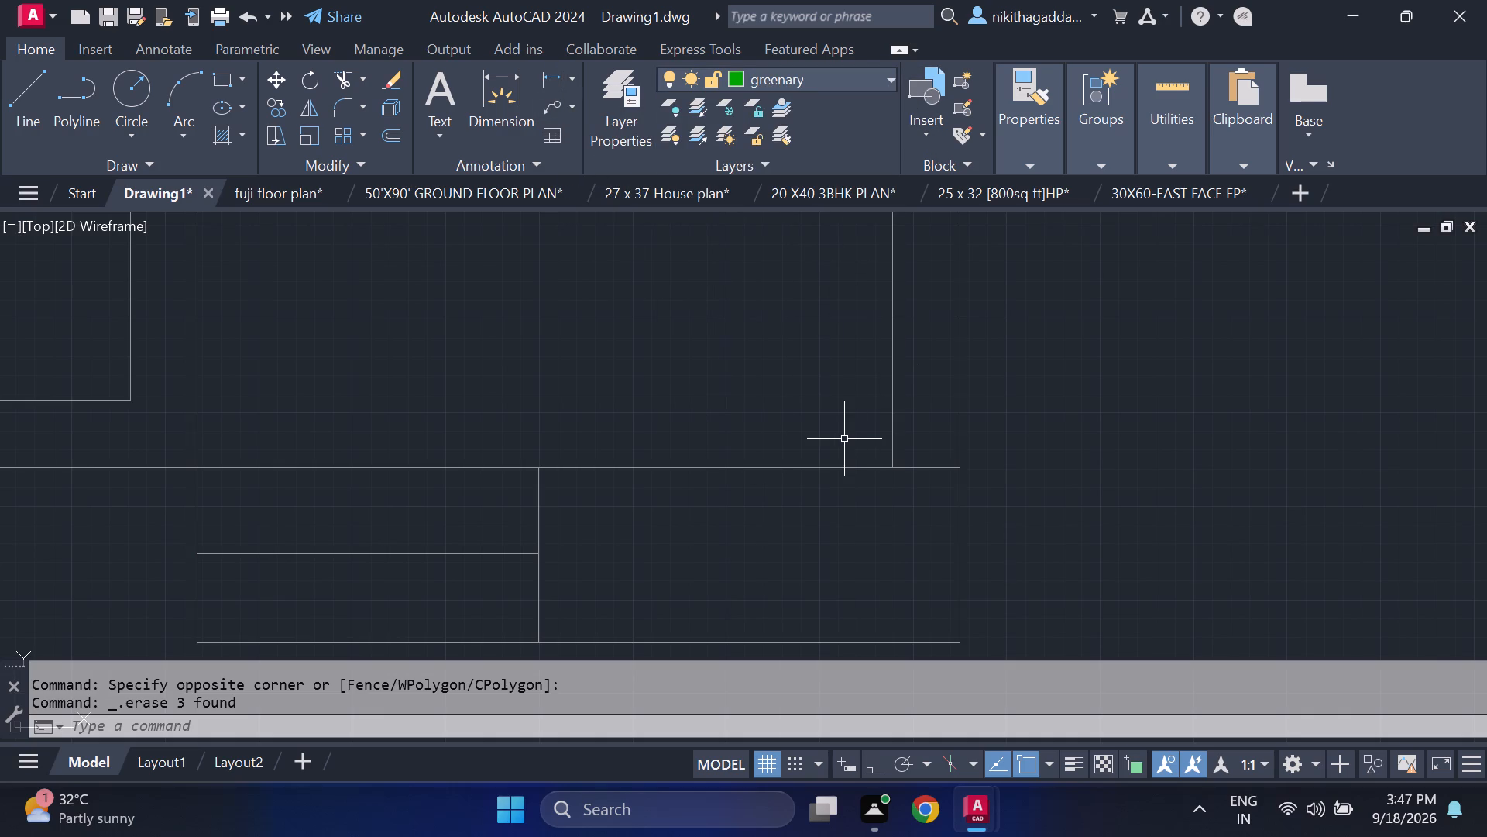
Hatch the rectangle beside the porch steps with the SOLID pattern and ByLayer colour.
text(hatch)
key(Return)
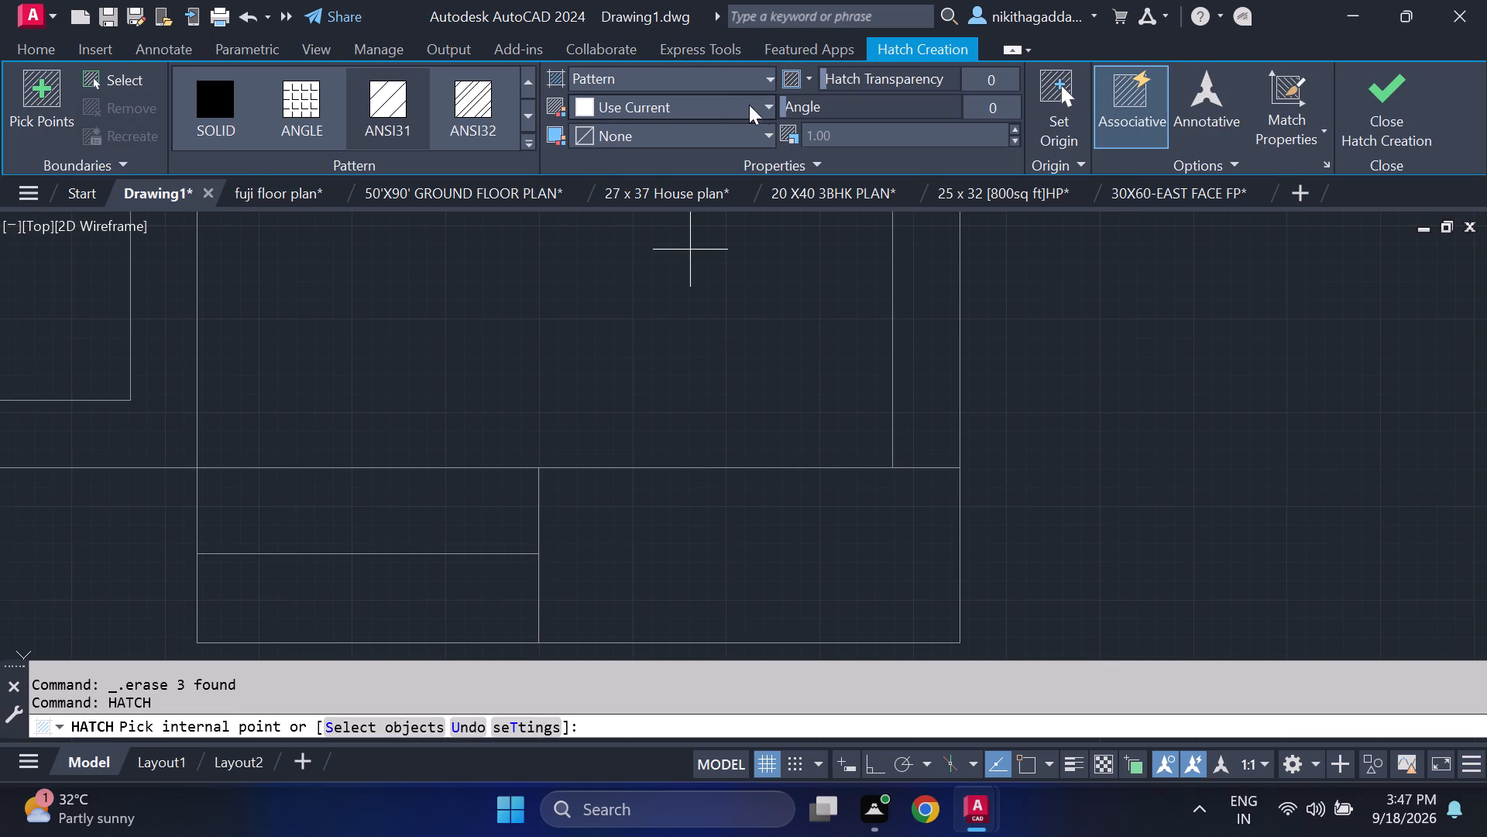
click(756, 110)
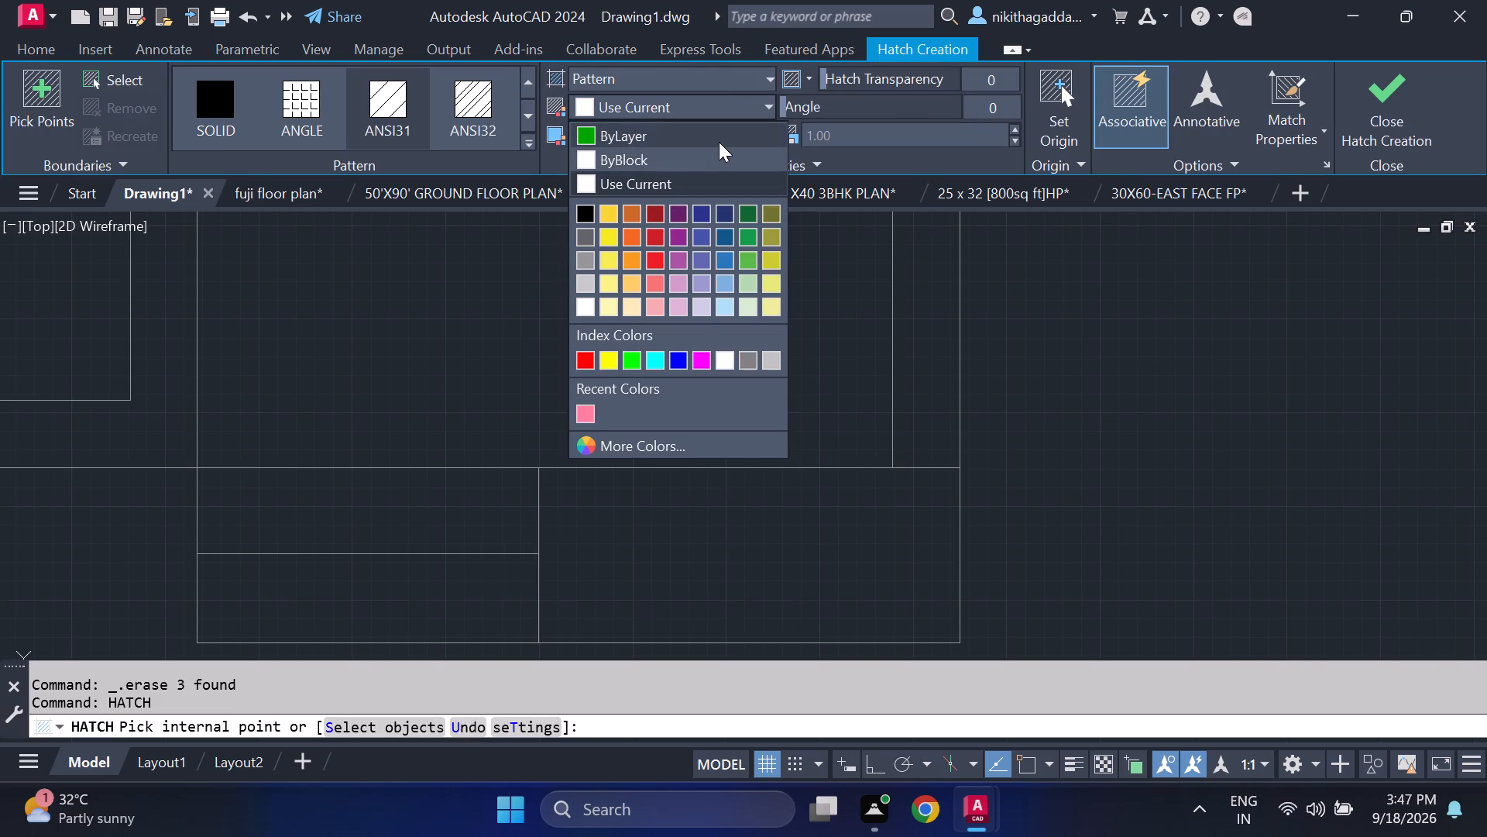
click(719, 142)
click(676, 560)
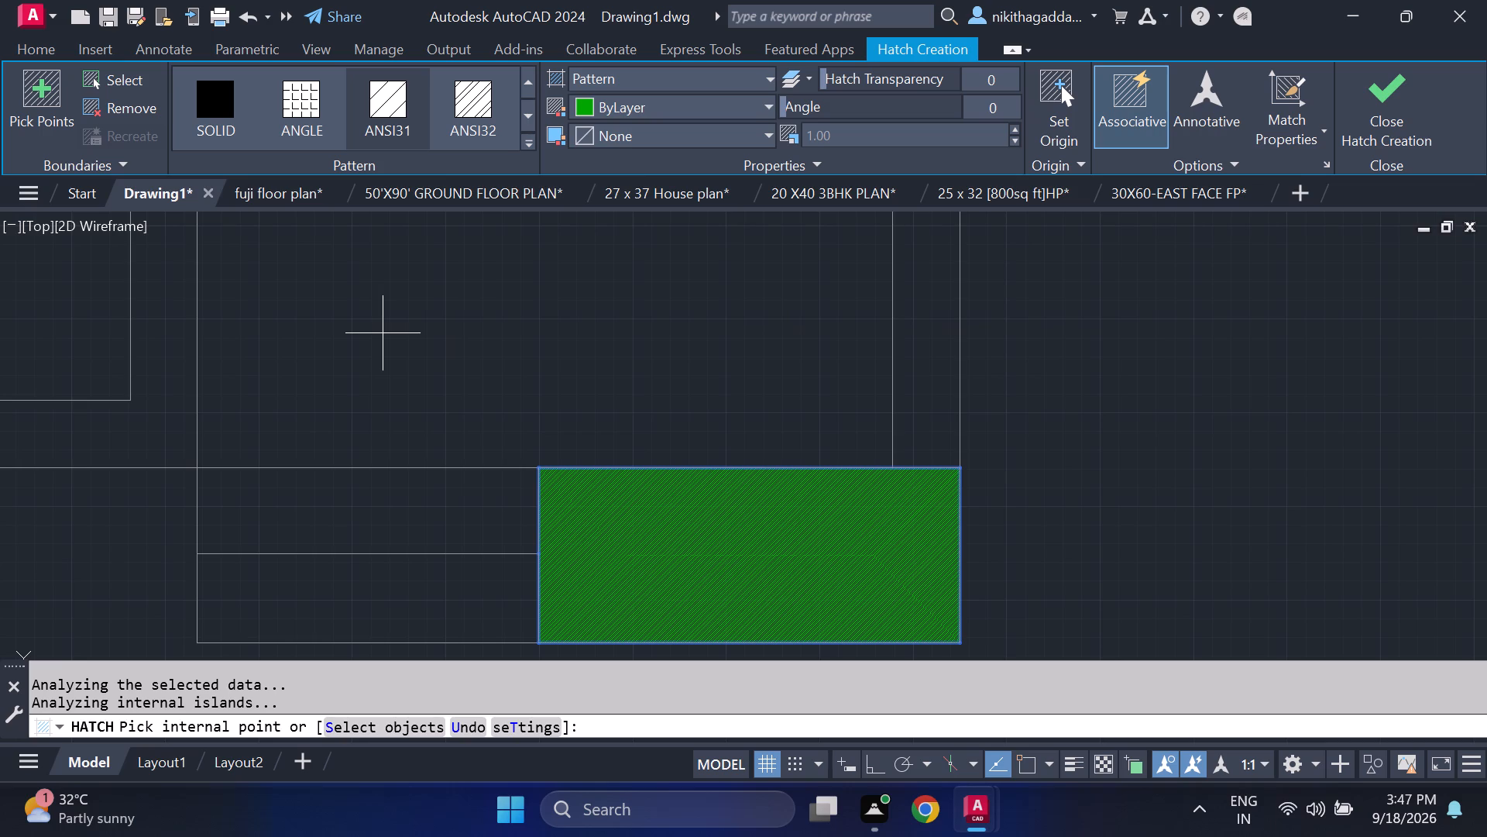
click(198, 112)
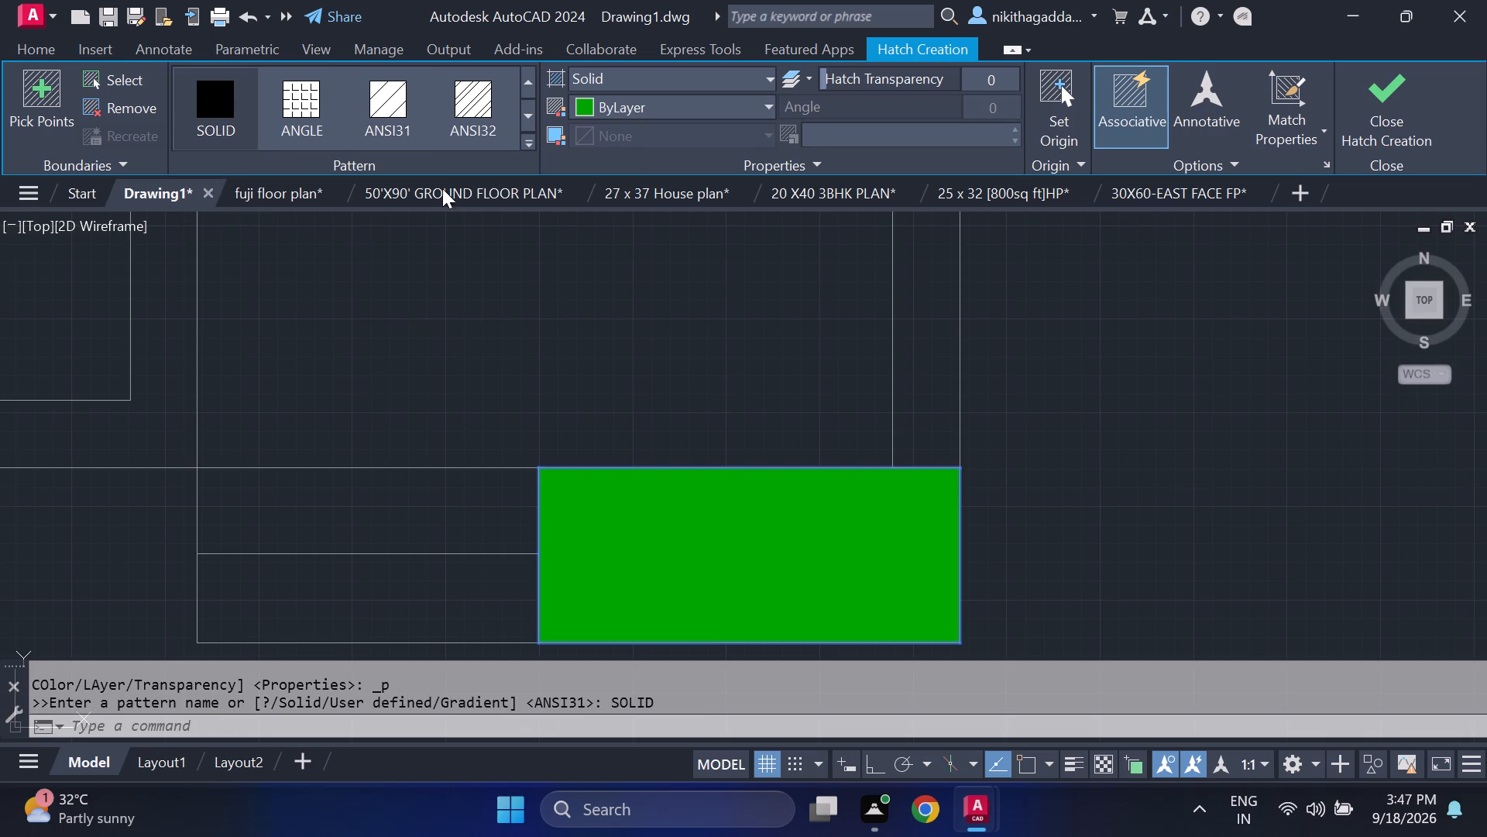
click(1382, 123)
Insert the Trees - Imperial block from the architectural tool palette onto the green planter beside the porch steps, and close the palettes.
scroll(1076, 459, down, 5)
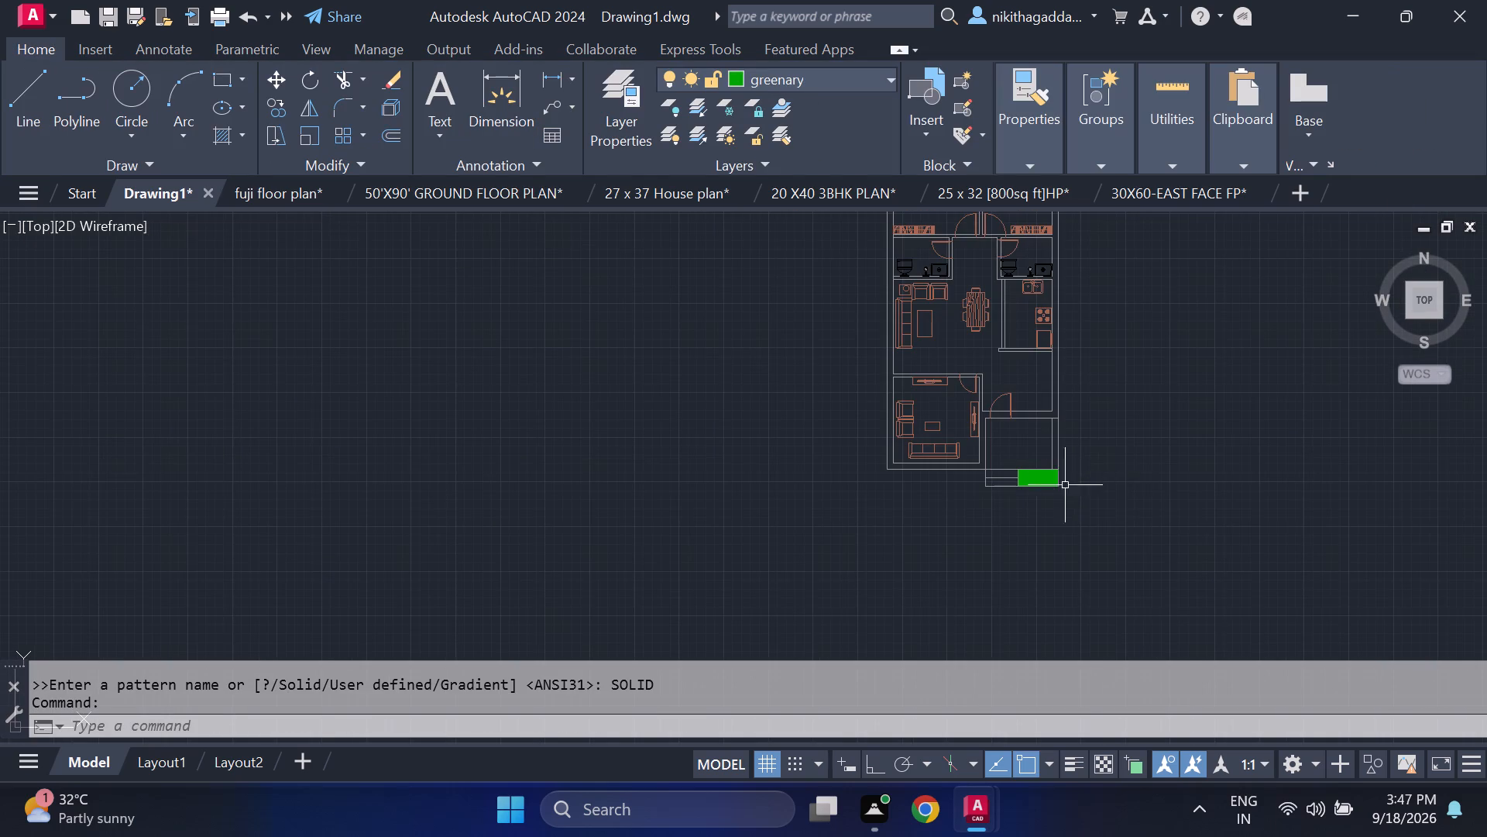
scroll(1077, 486, up, 2)
middle_drag(1122, 440, 1073, 488)
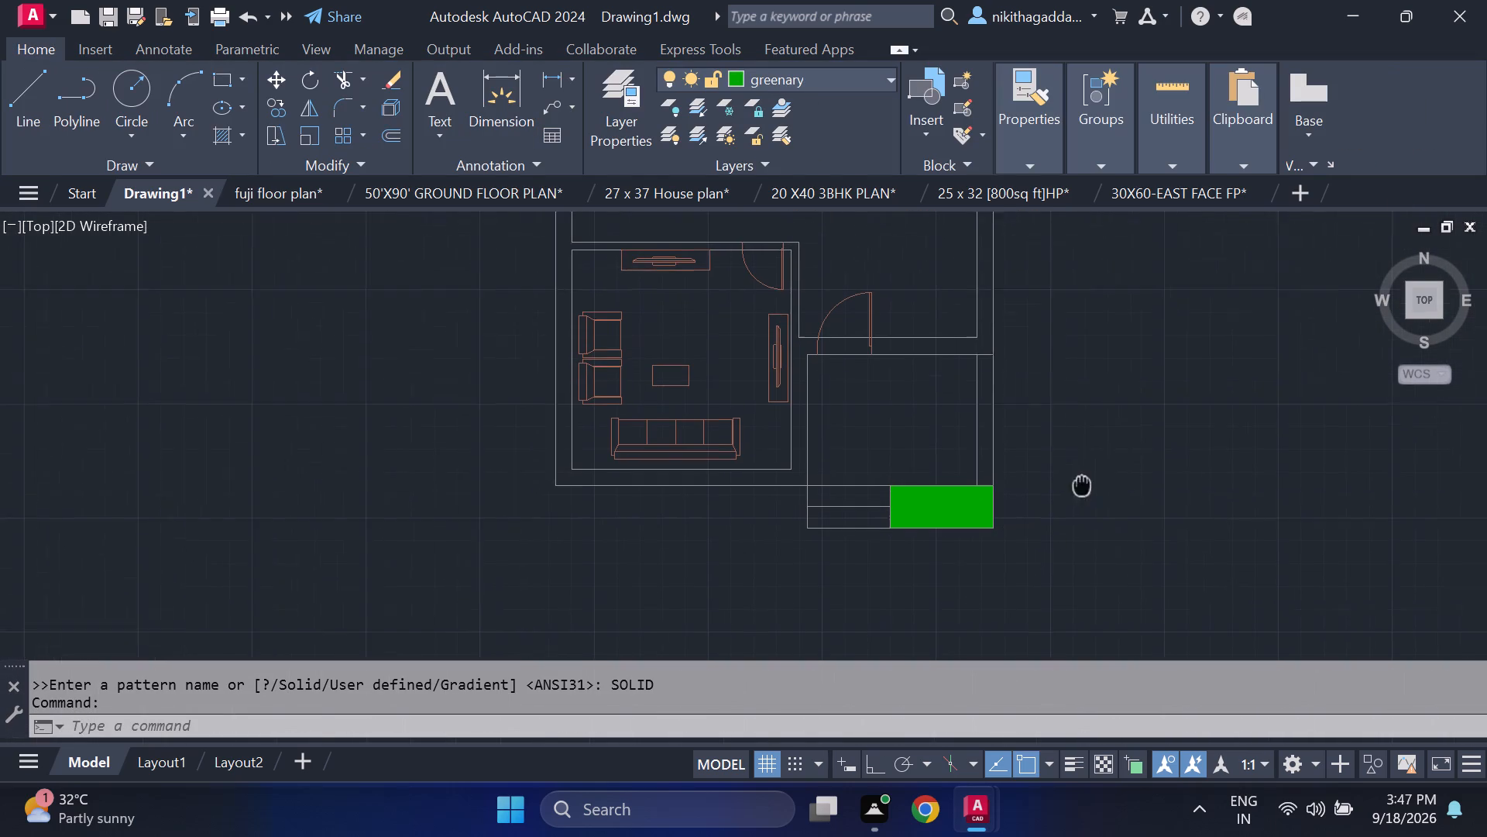
middle_drag(1073, 488, 1040, 504)
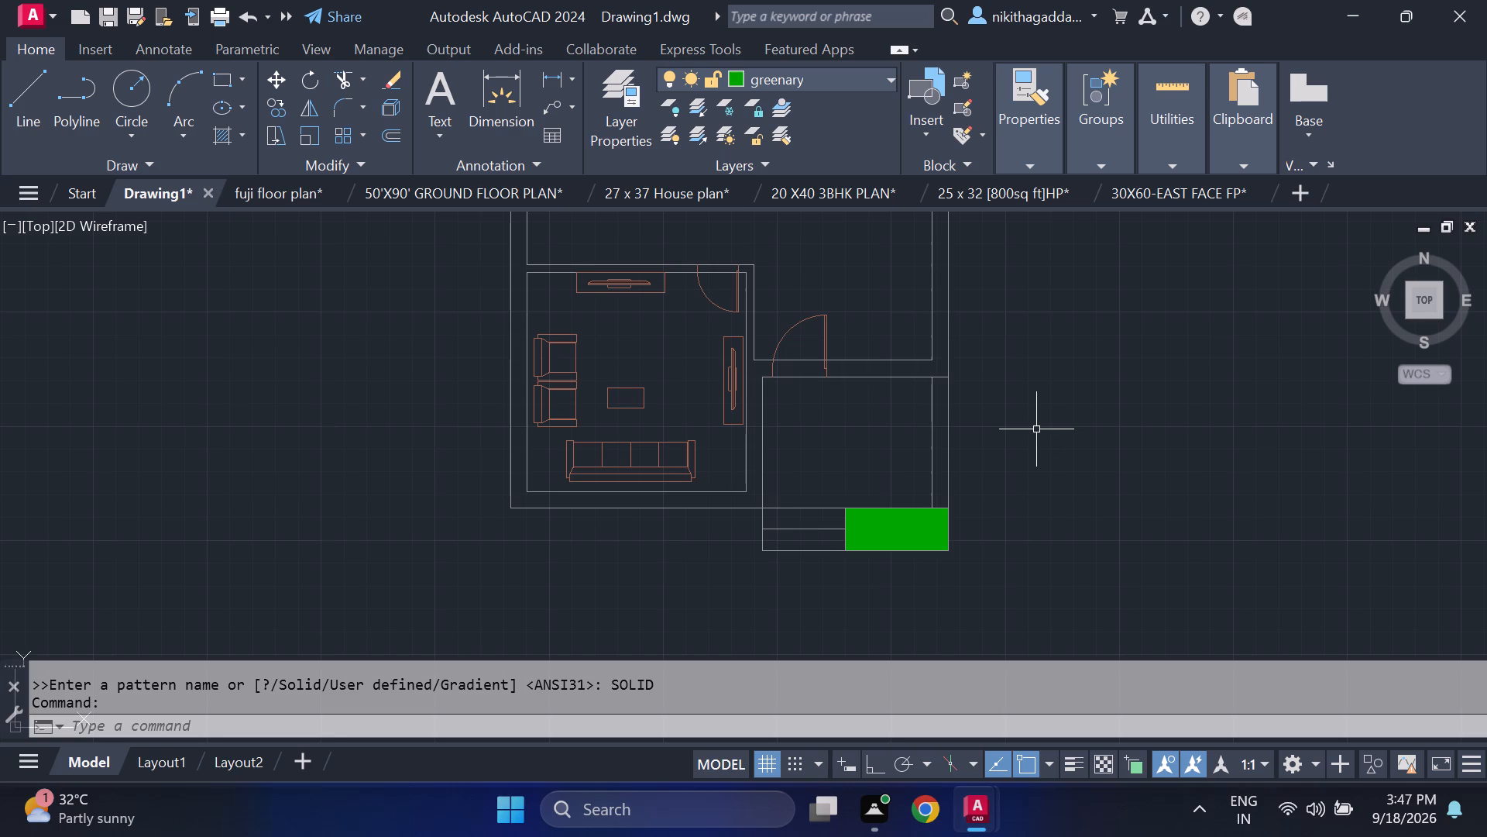
text(tp)
key(Return)
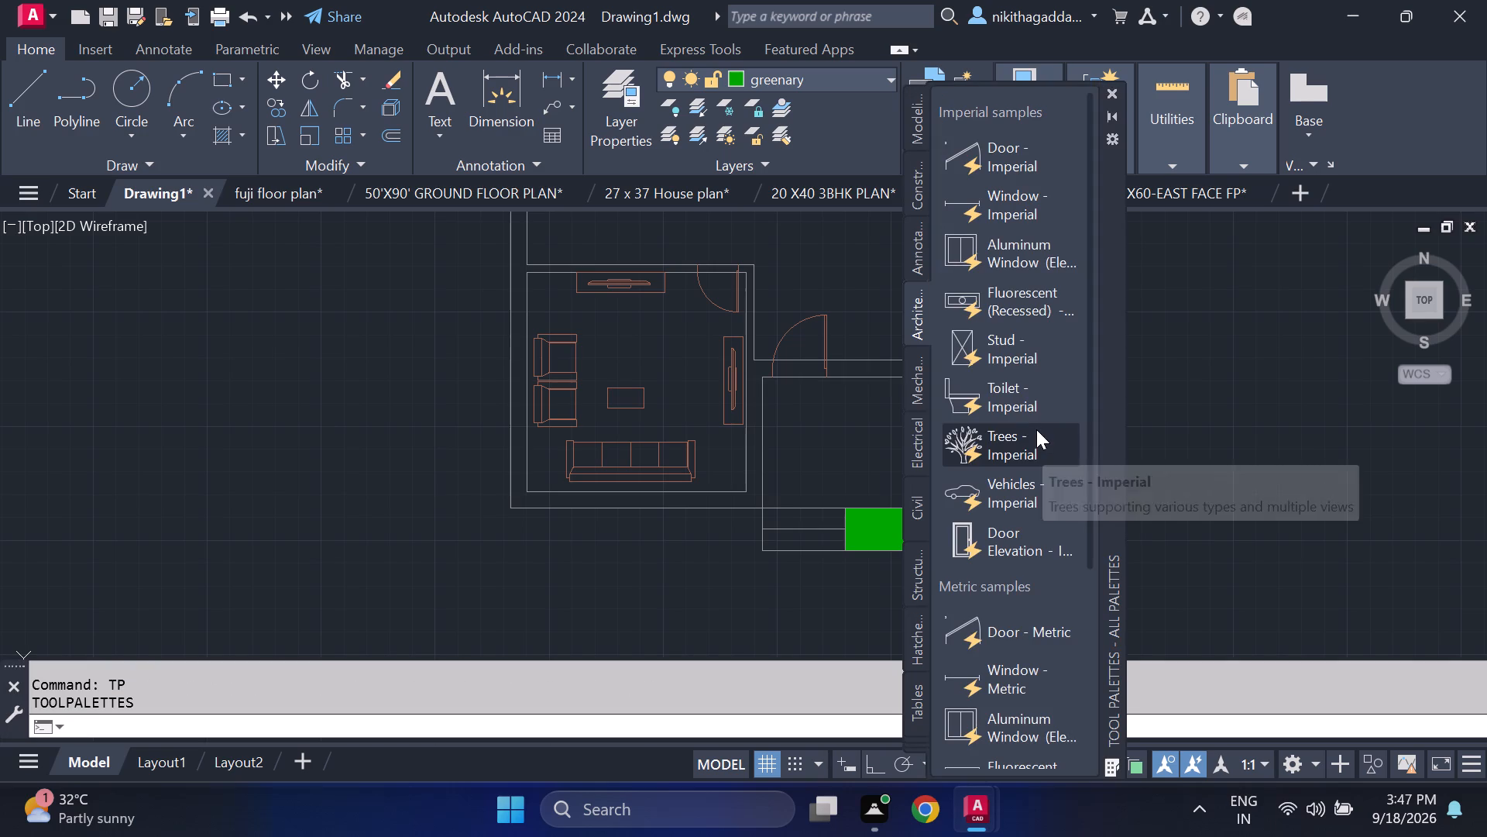
drag(987, 451, 878, 528)
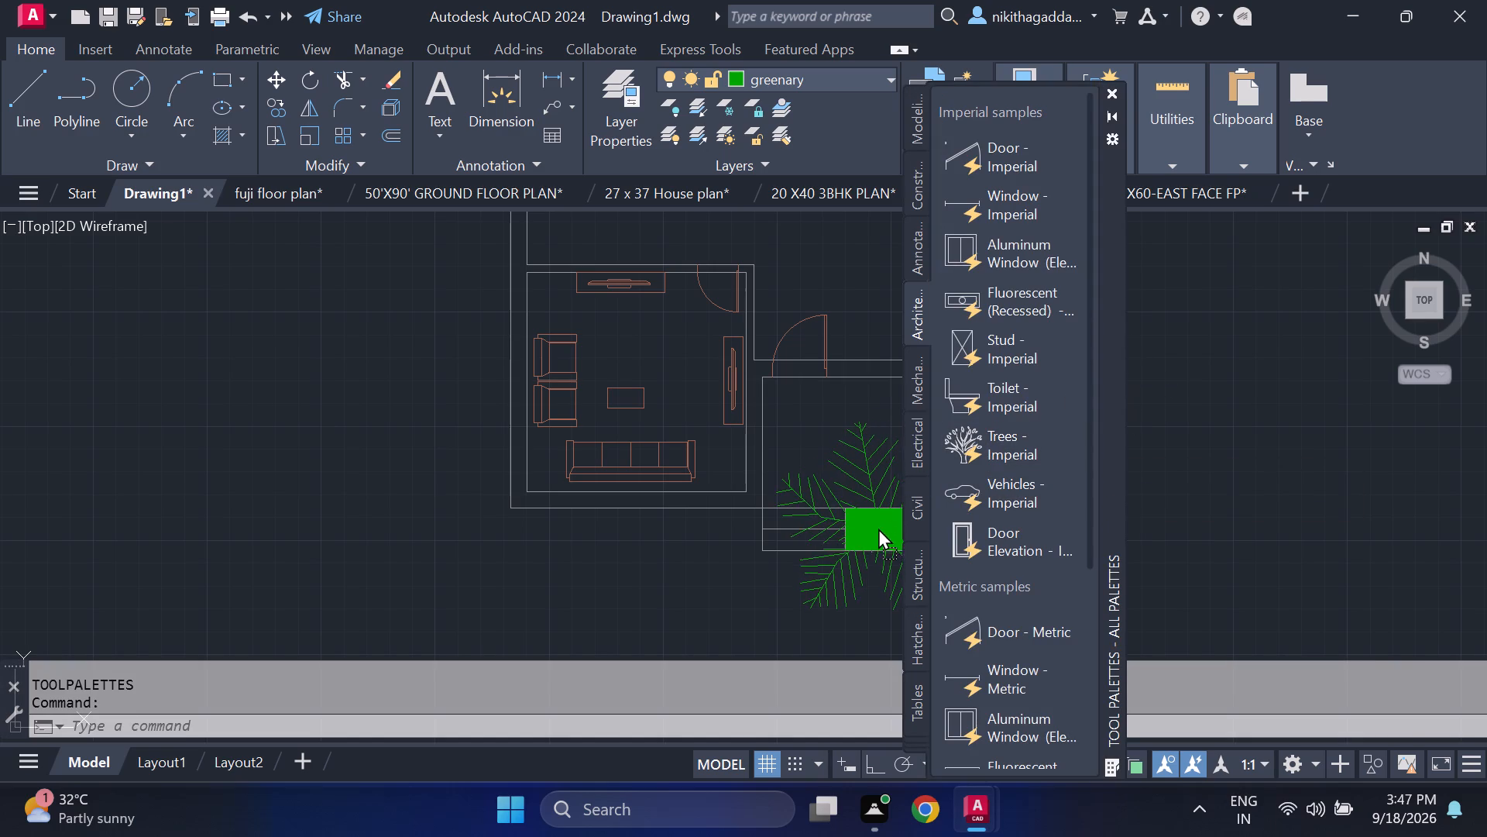
drag(878, 528, 884, 520)
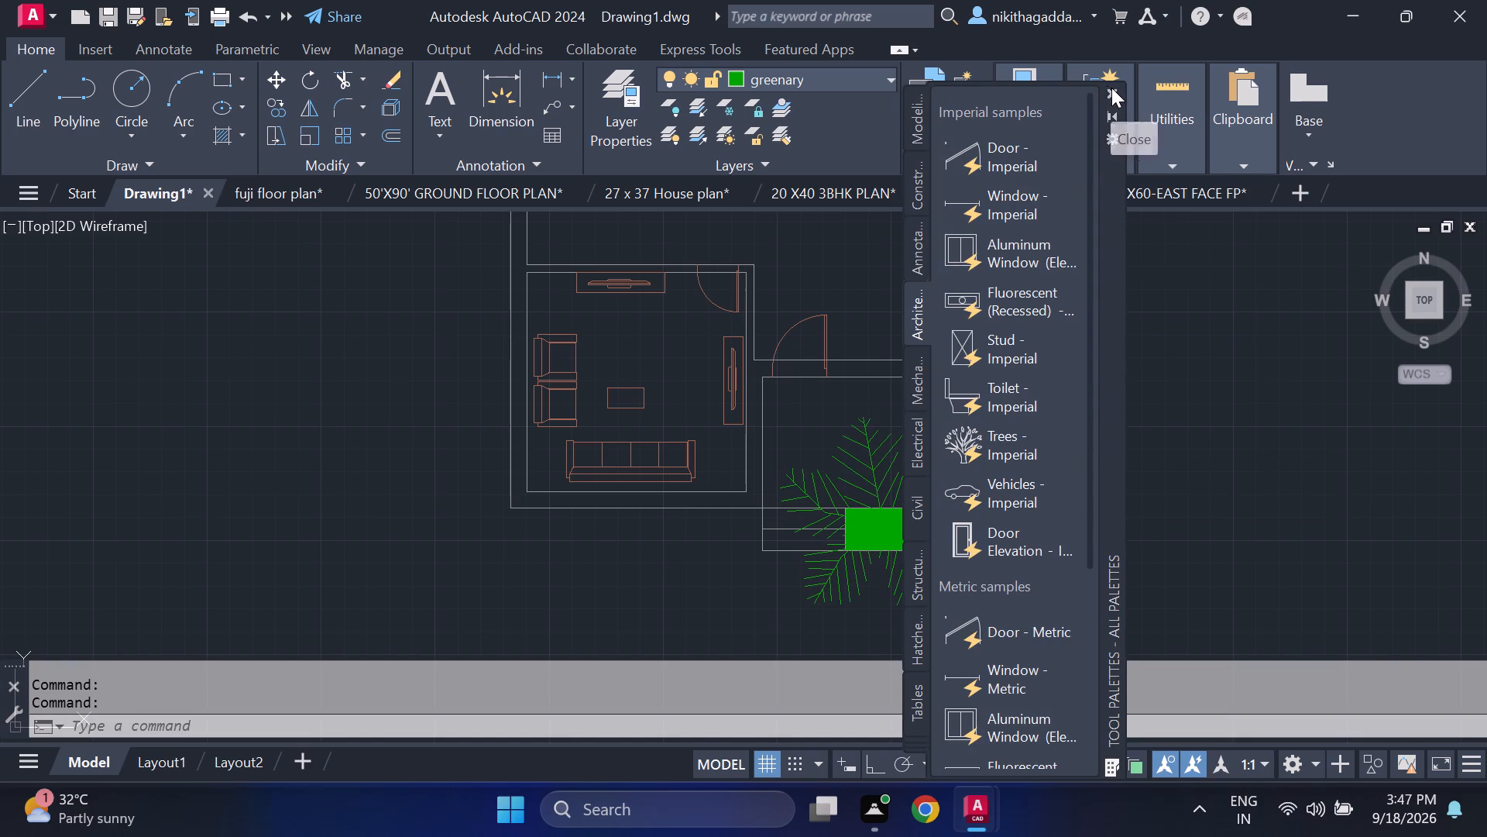
click(1111, 88)
Move the tree block from the planter to the empty space outside the plan, east of the porch.
scroll(938, 510, up, 1)
drag(1049, 451, 1025, 451)
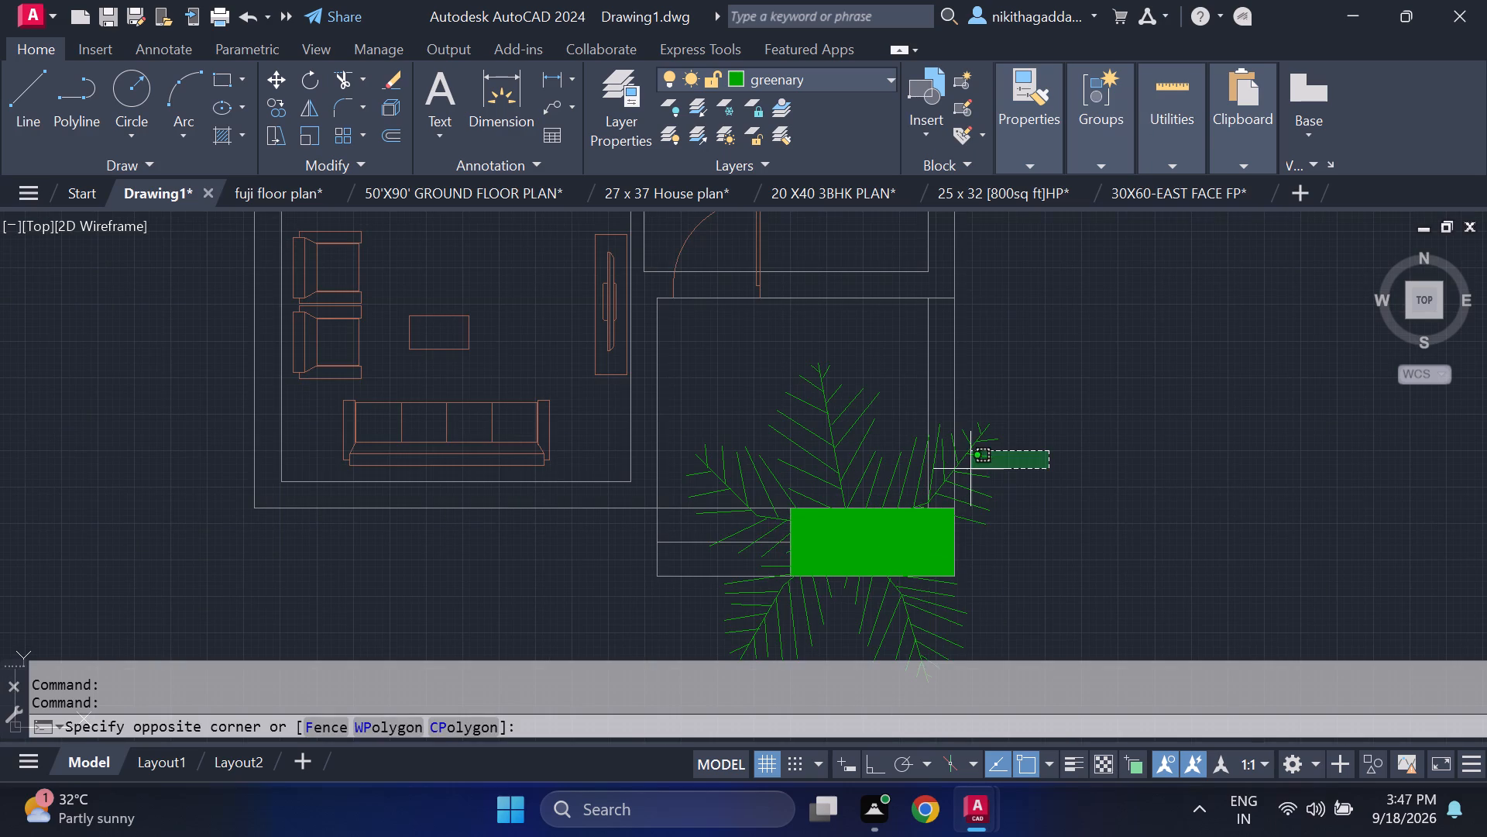
click(970, 472)
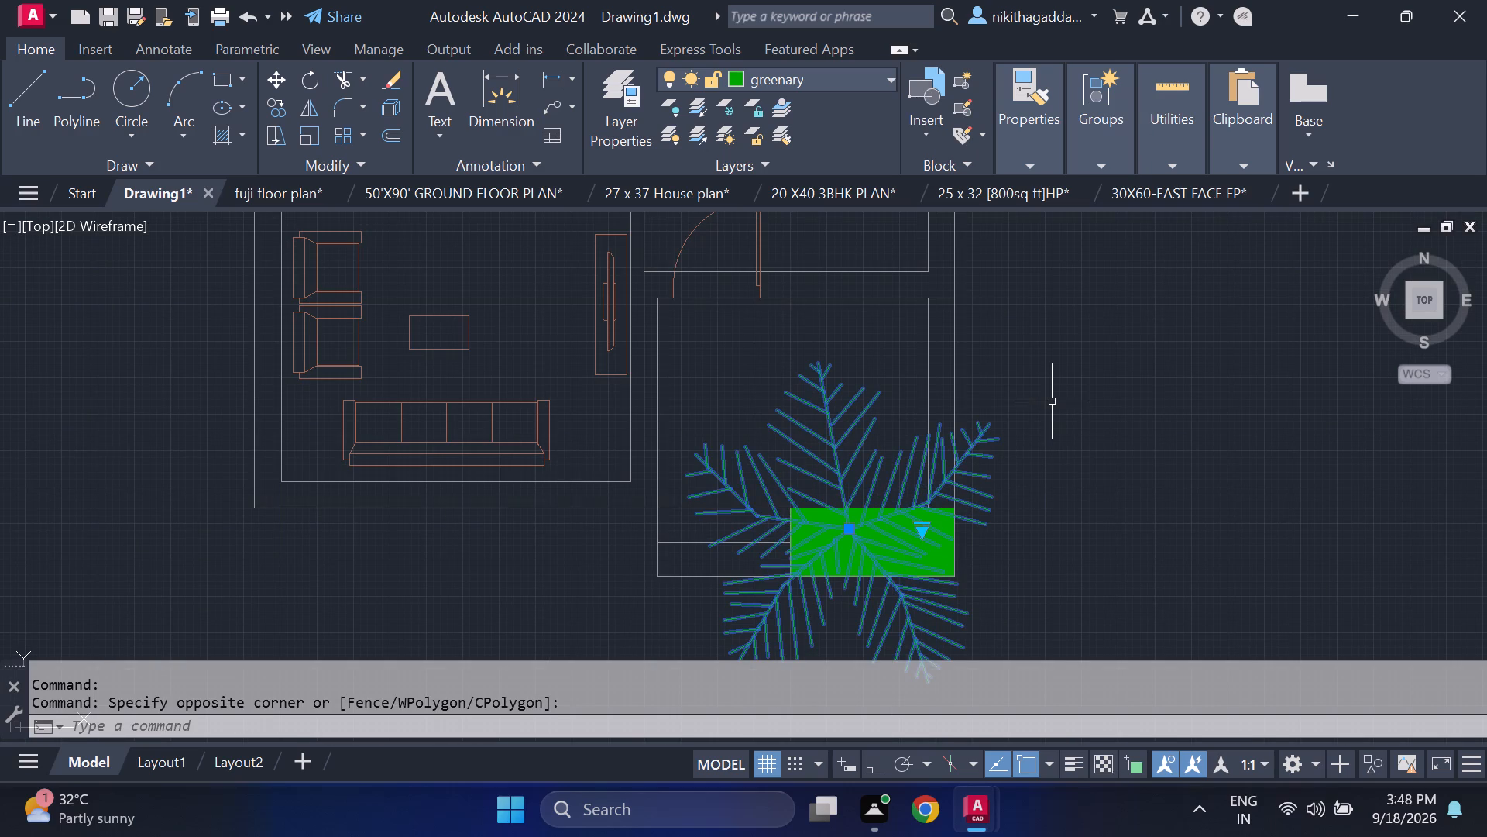
key(m)
key(Return)
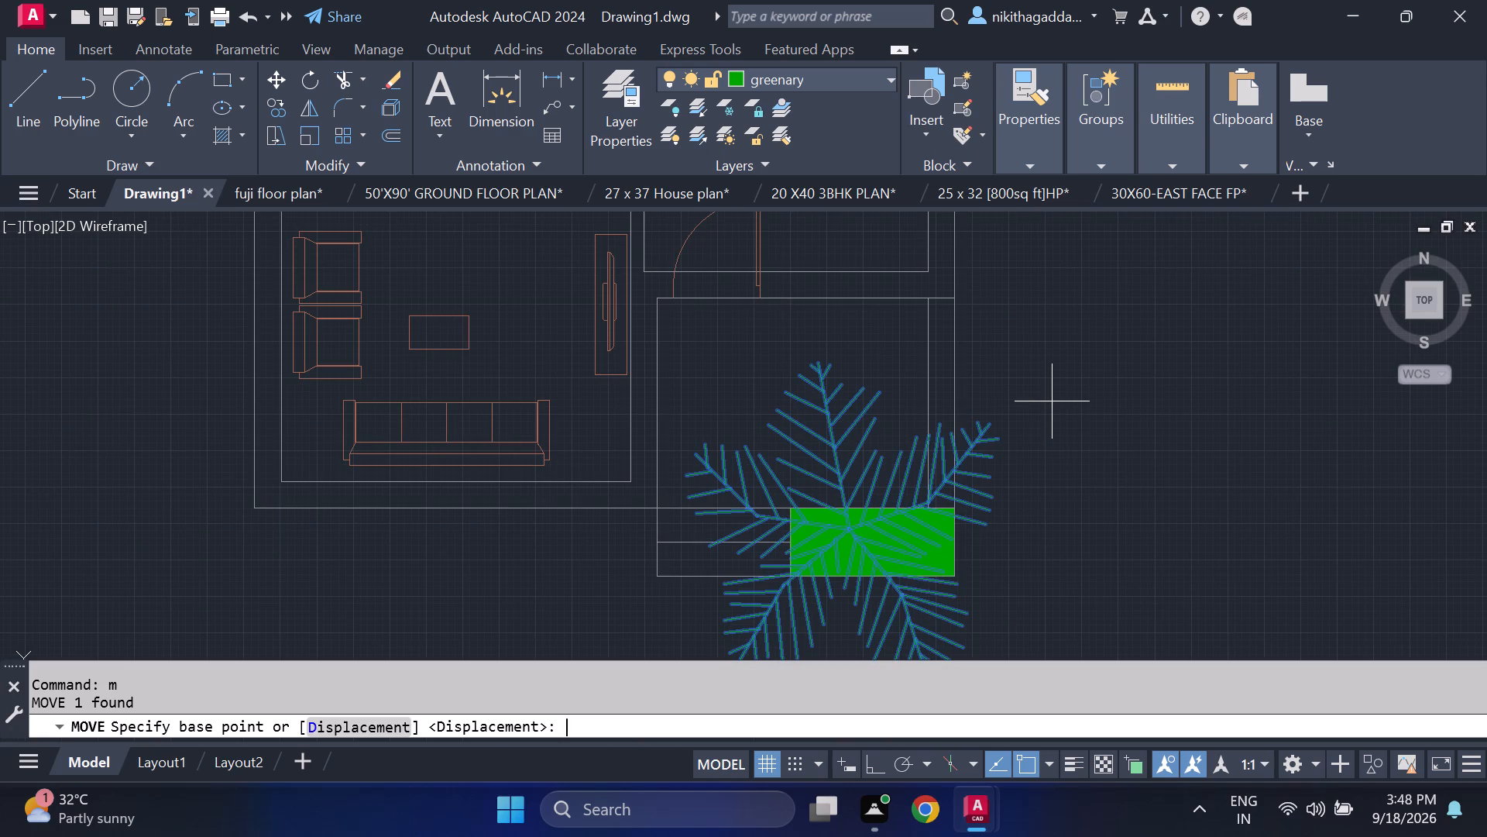
click(853, 535)
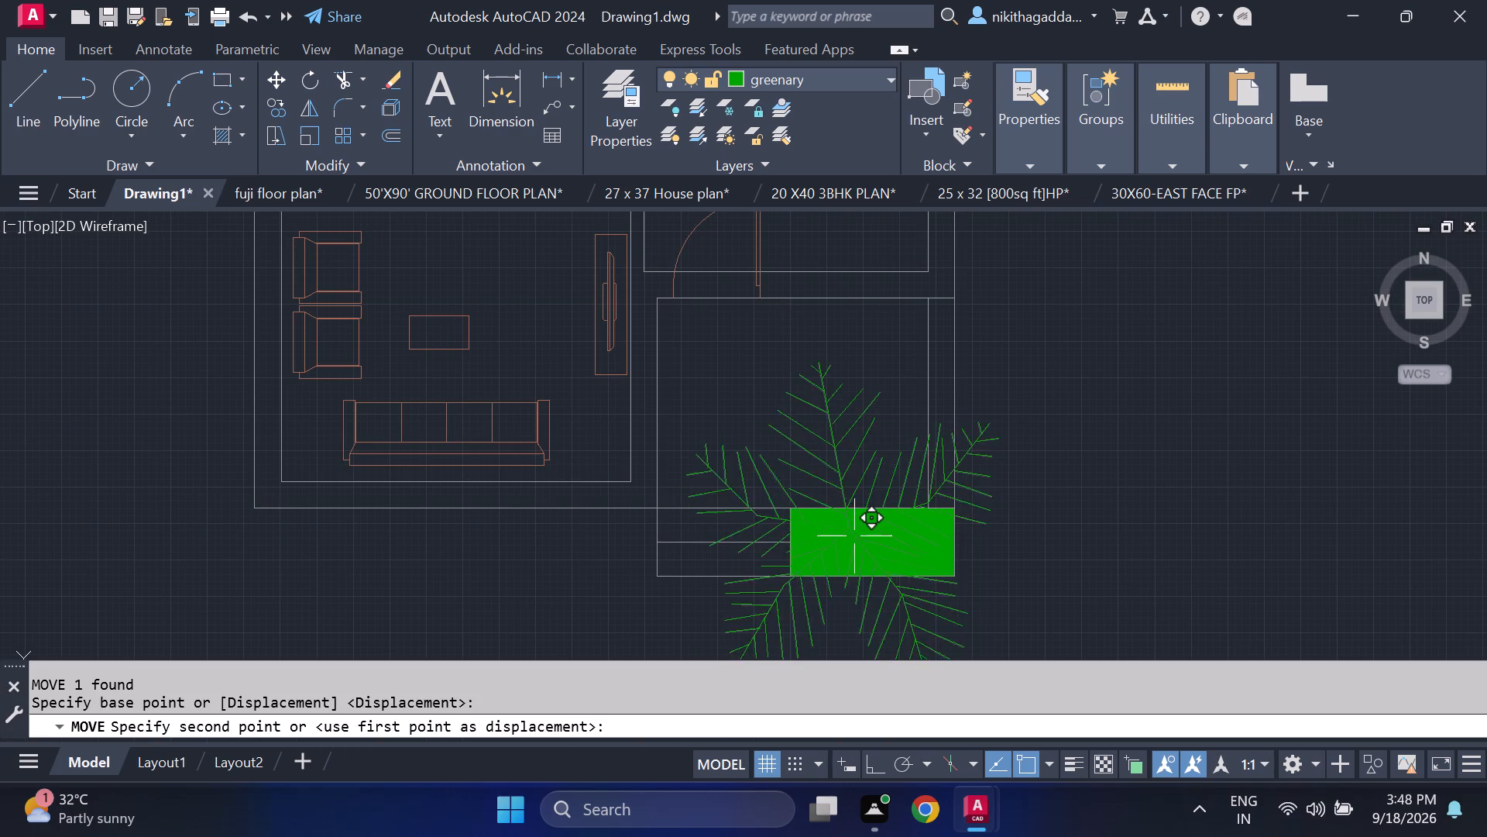
click(1184, 499)
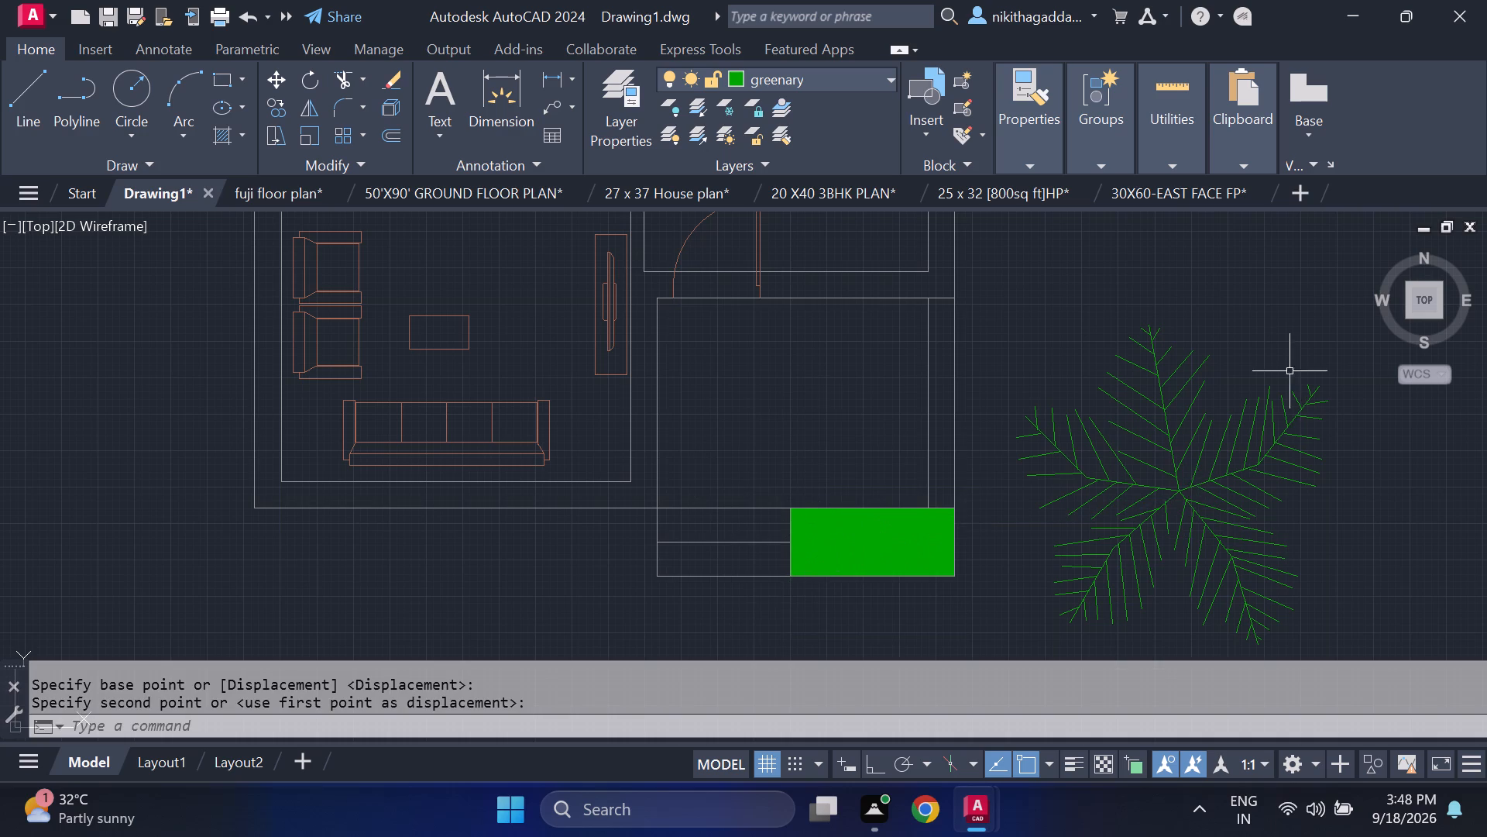
Scale the tree block down freehand to roughly one seventh of its size, using its centre as base point.
click(1290, 370)
click(1153, 518)
text(scale)
key(Return)
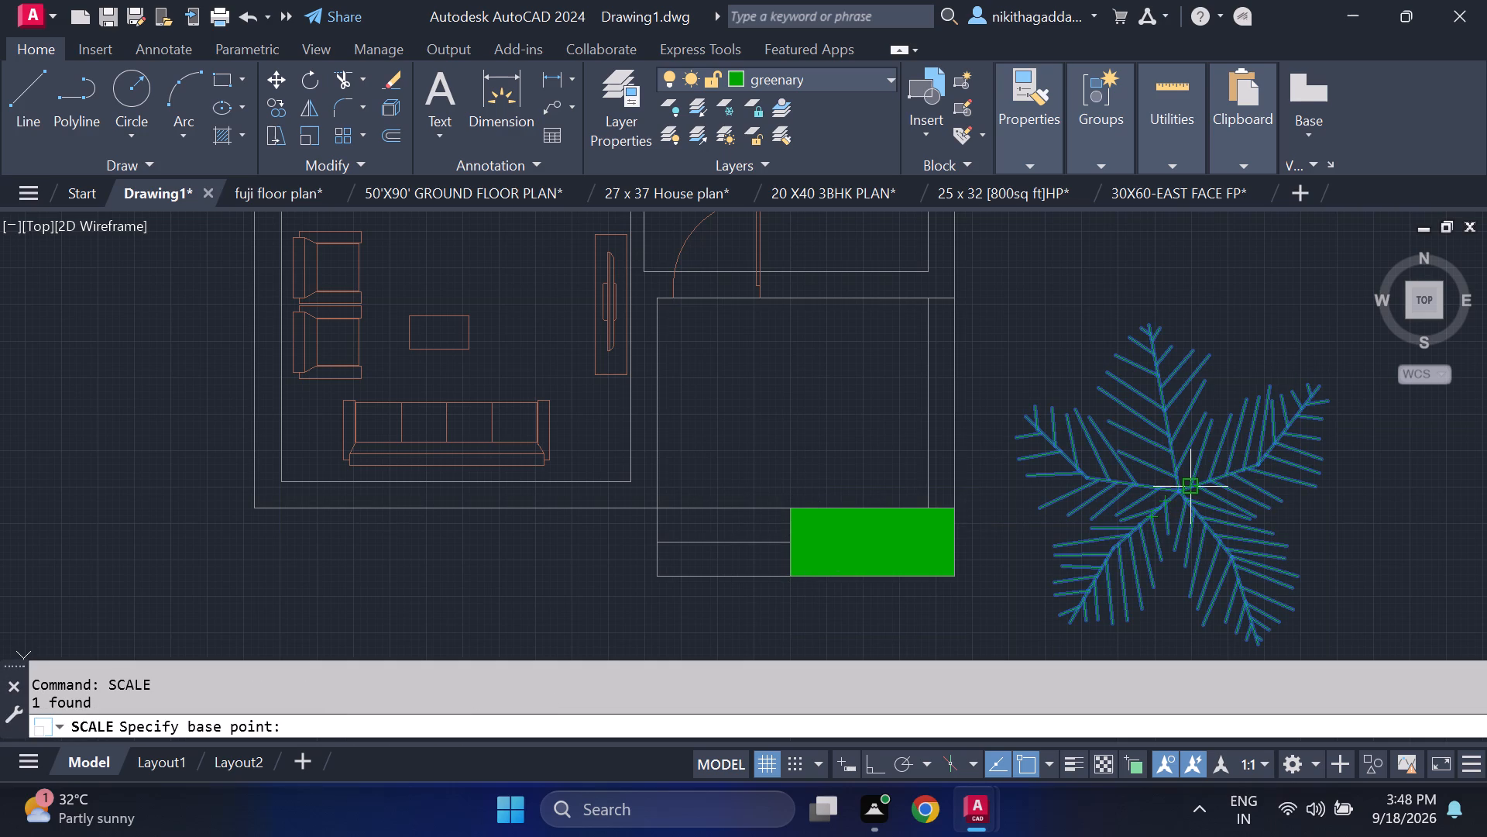
click(1178, 491)
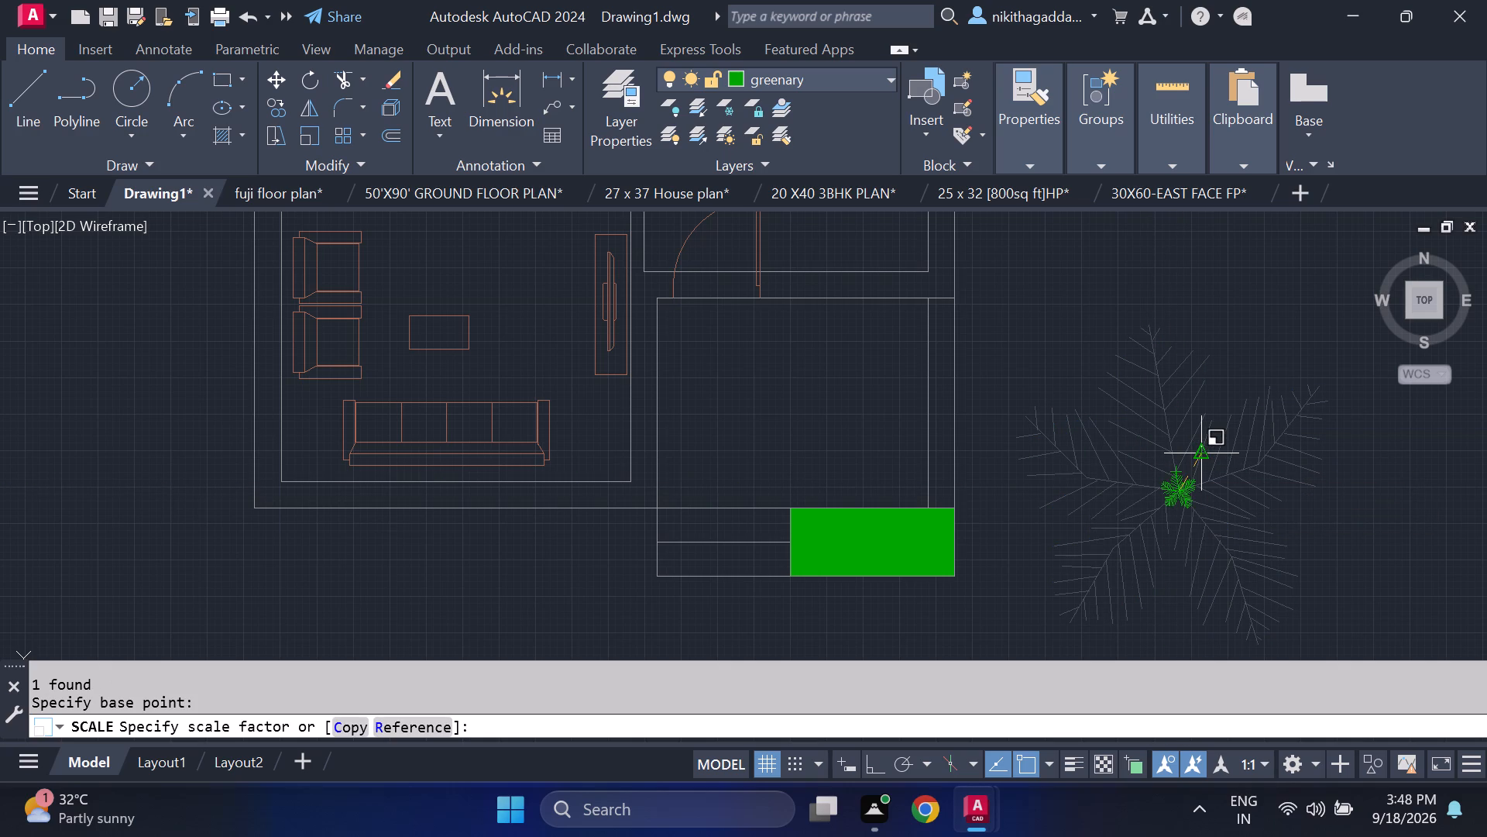
click(1198, 444)
Copy the small tree by its centre into the sitting room's lower-left corner, between the wall and the four-seat sofa.
click(1207, 460)
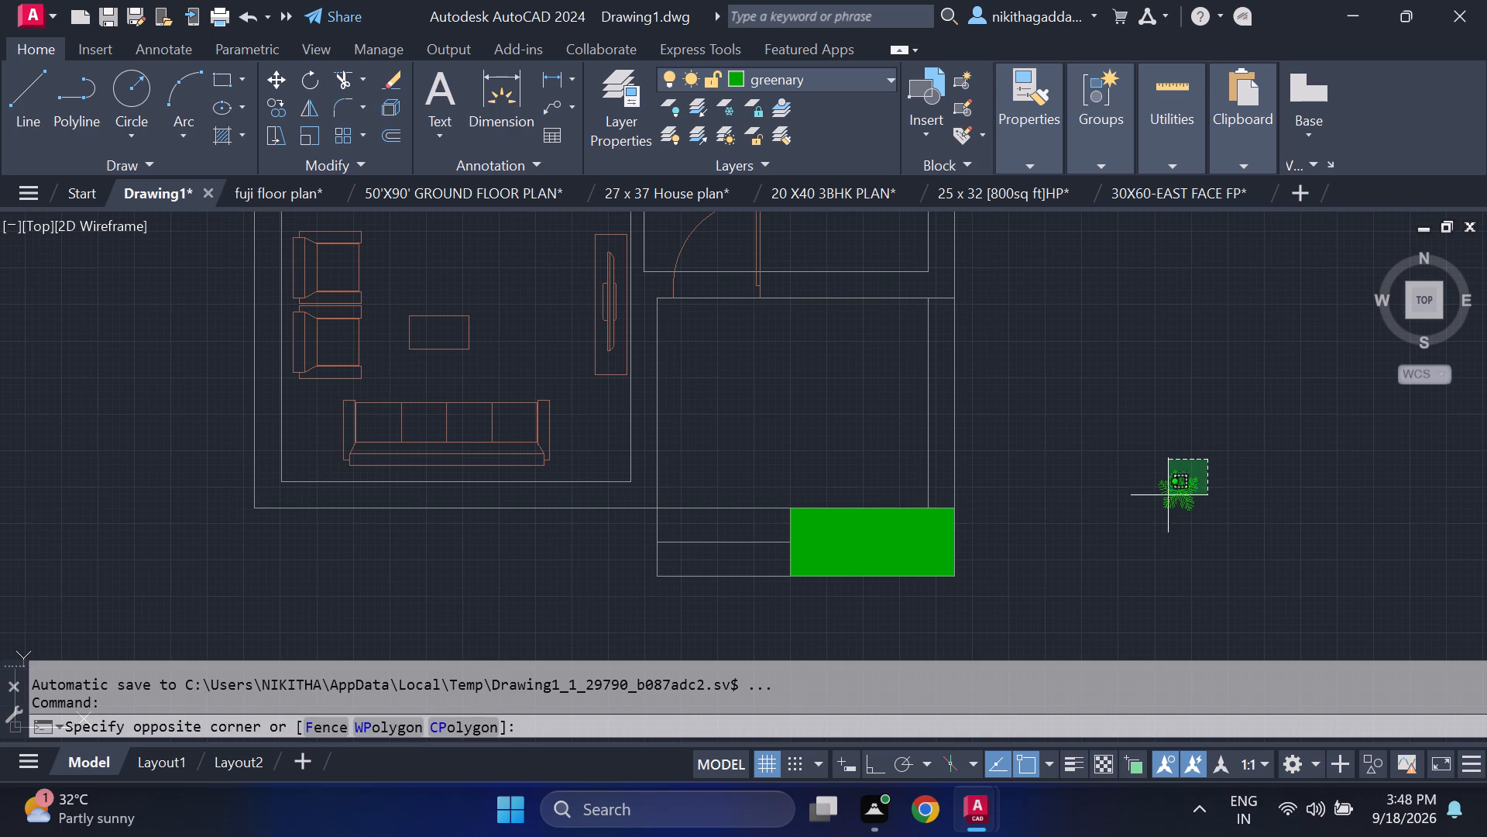
click(1133, 545)
text(co)
key(Return)
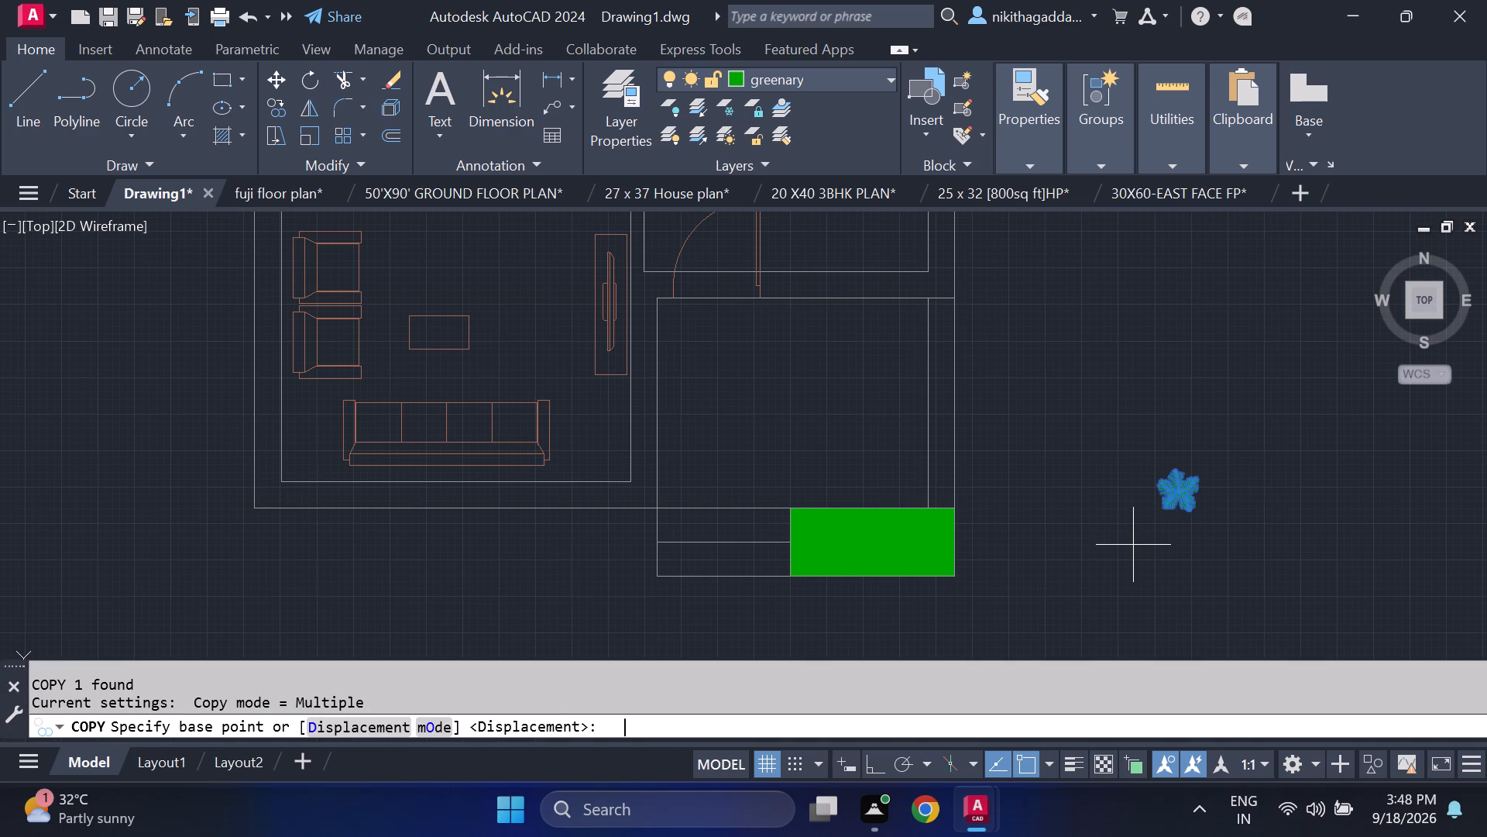
scroll(1119, 472, up, 2)
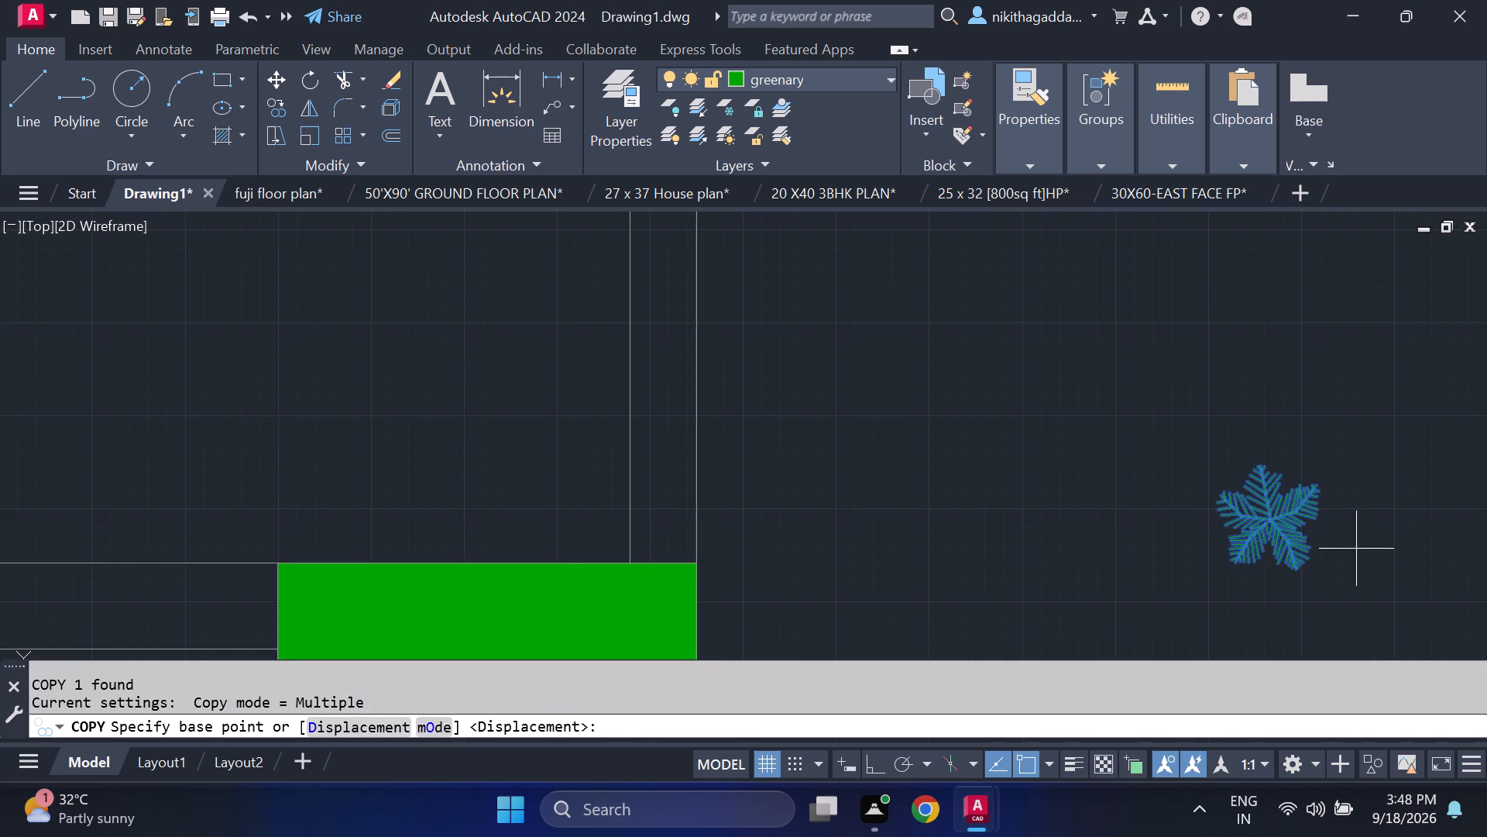
click(1269, 519)
scroll(818, 494, down, 2)
middle_click(891, 470)
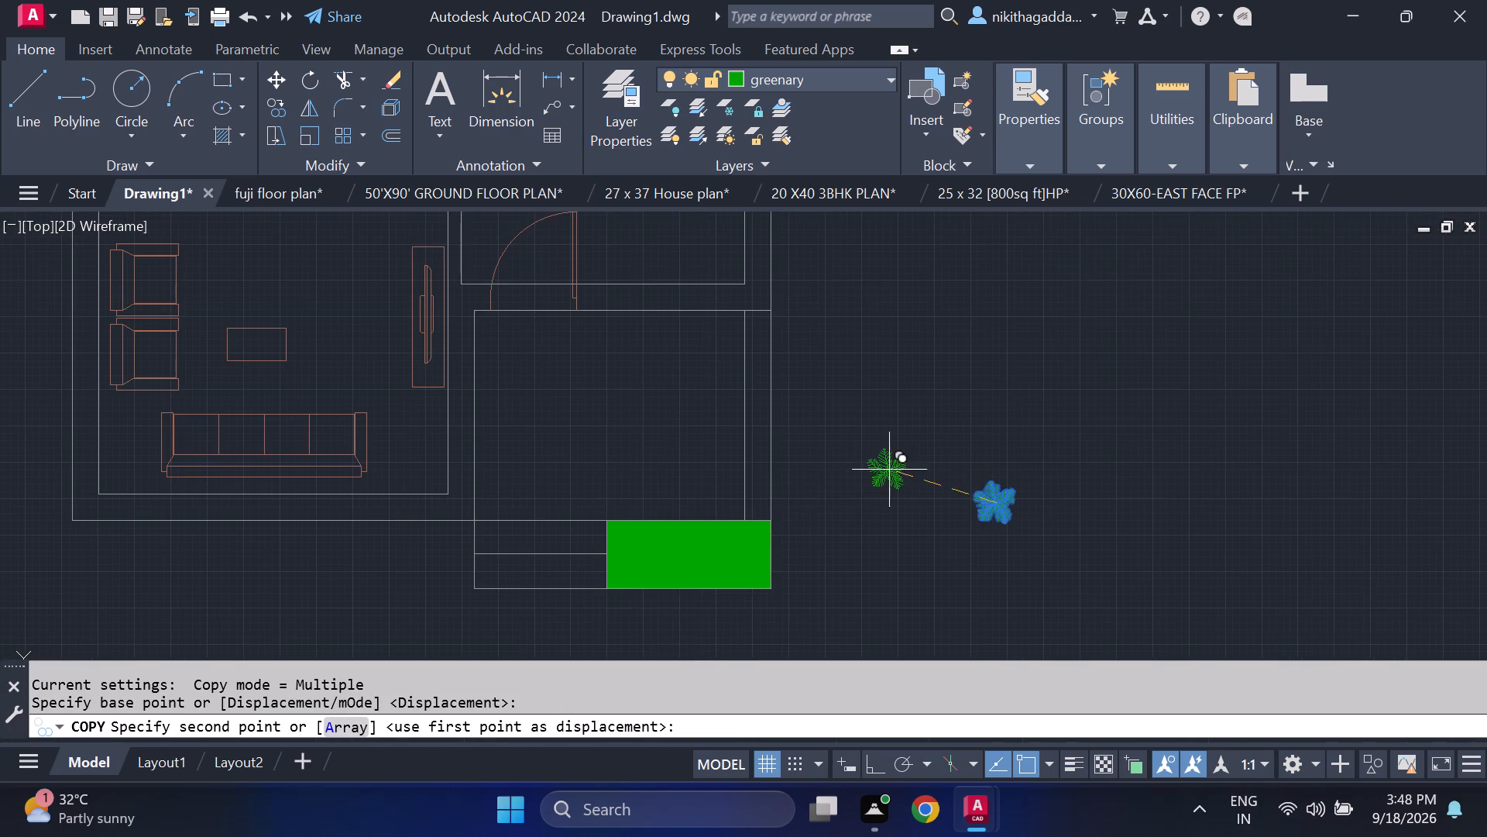
scroll(668, 543, up, 2)
scroll(656, 532, down, 3)
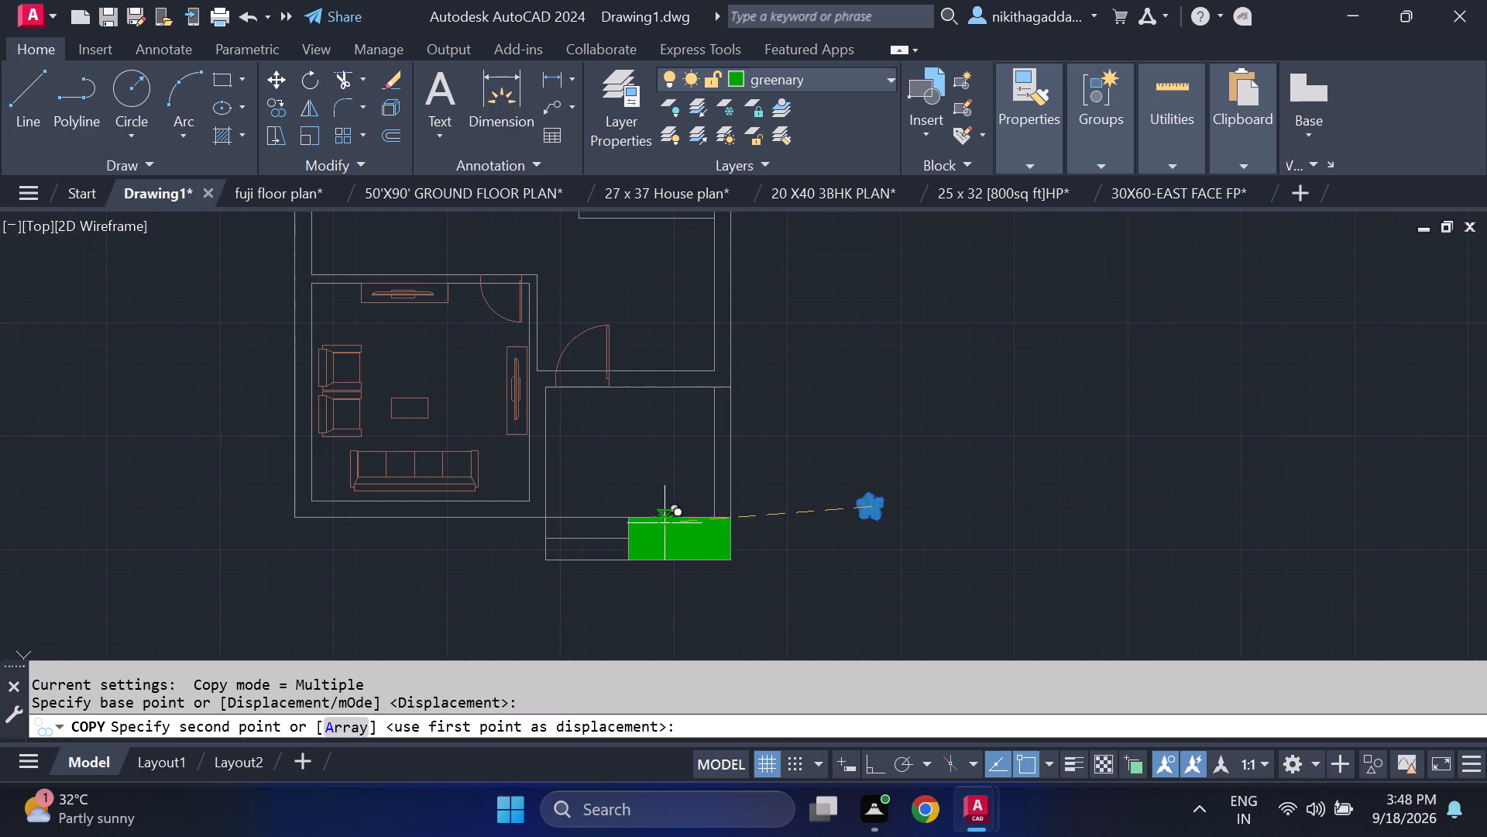
middle_drag(647, 456, 777, 450)
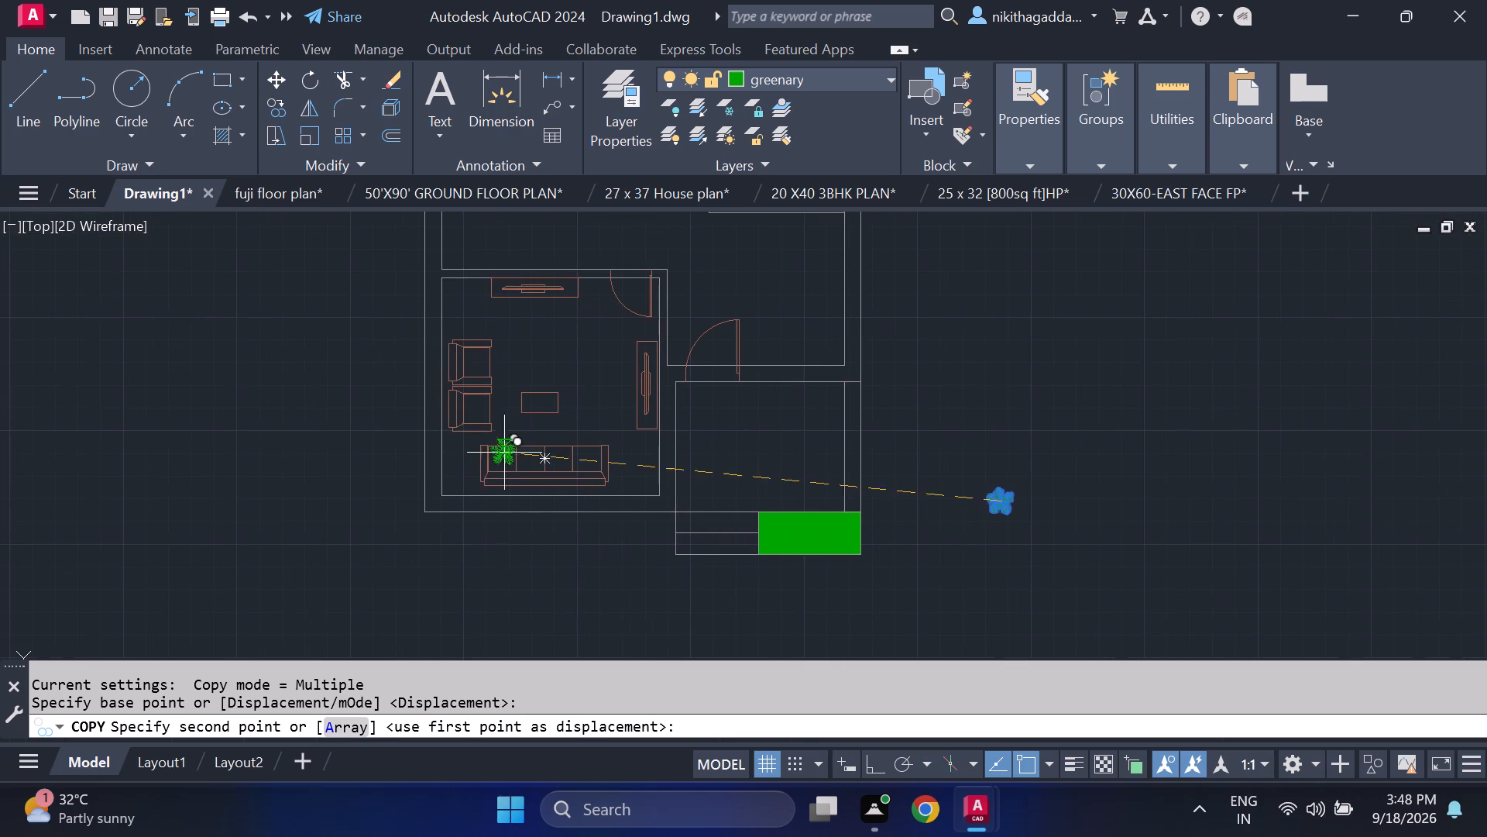
scroll(476, 460, up, 3)
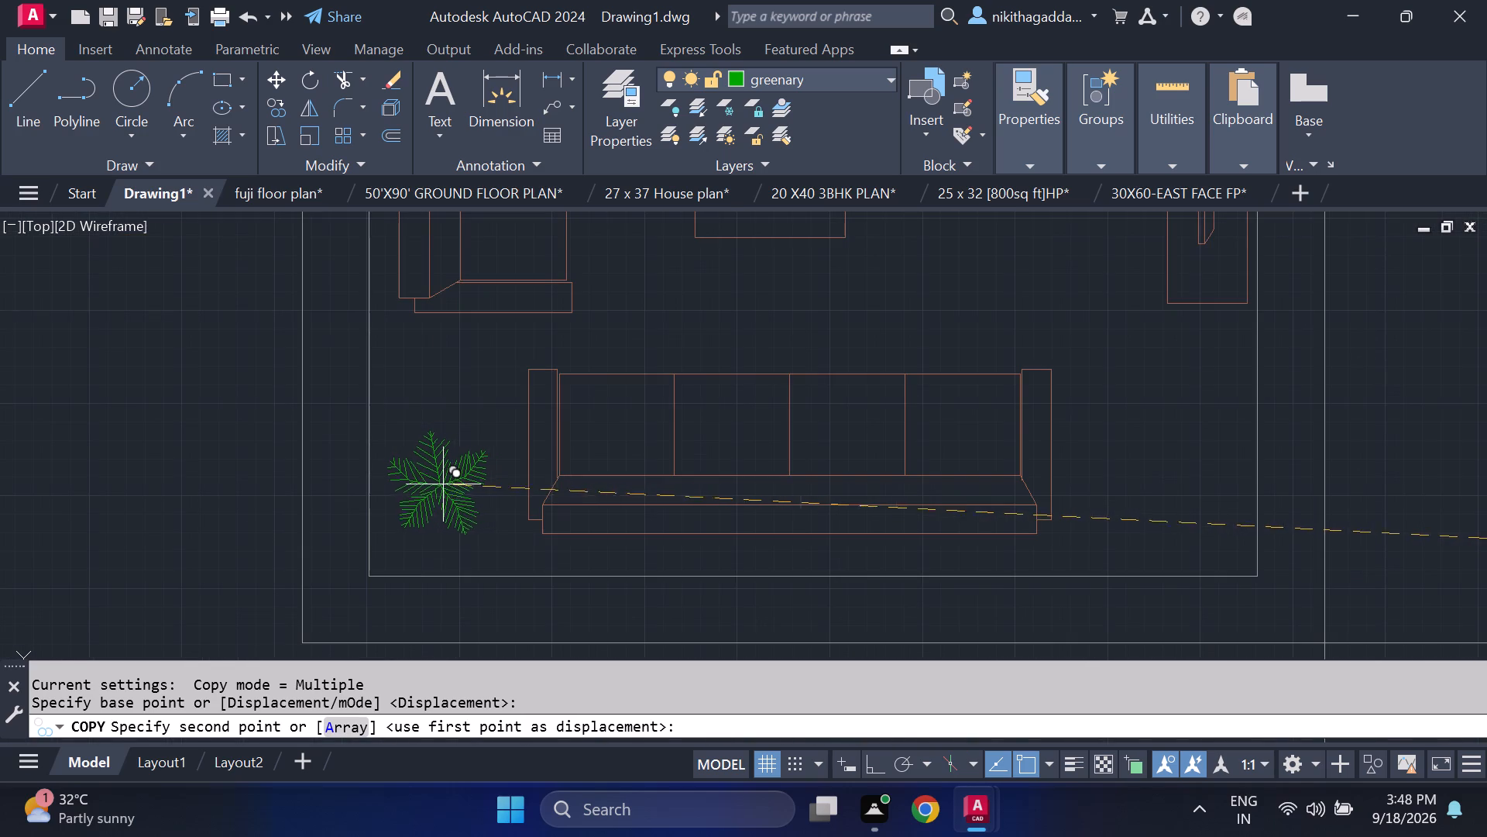
click(438, 504)
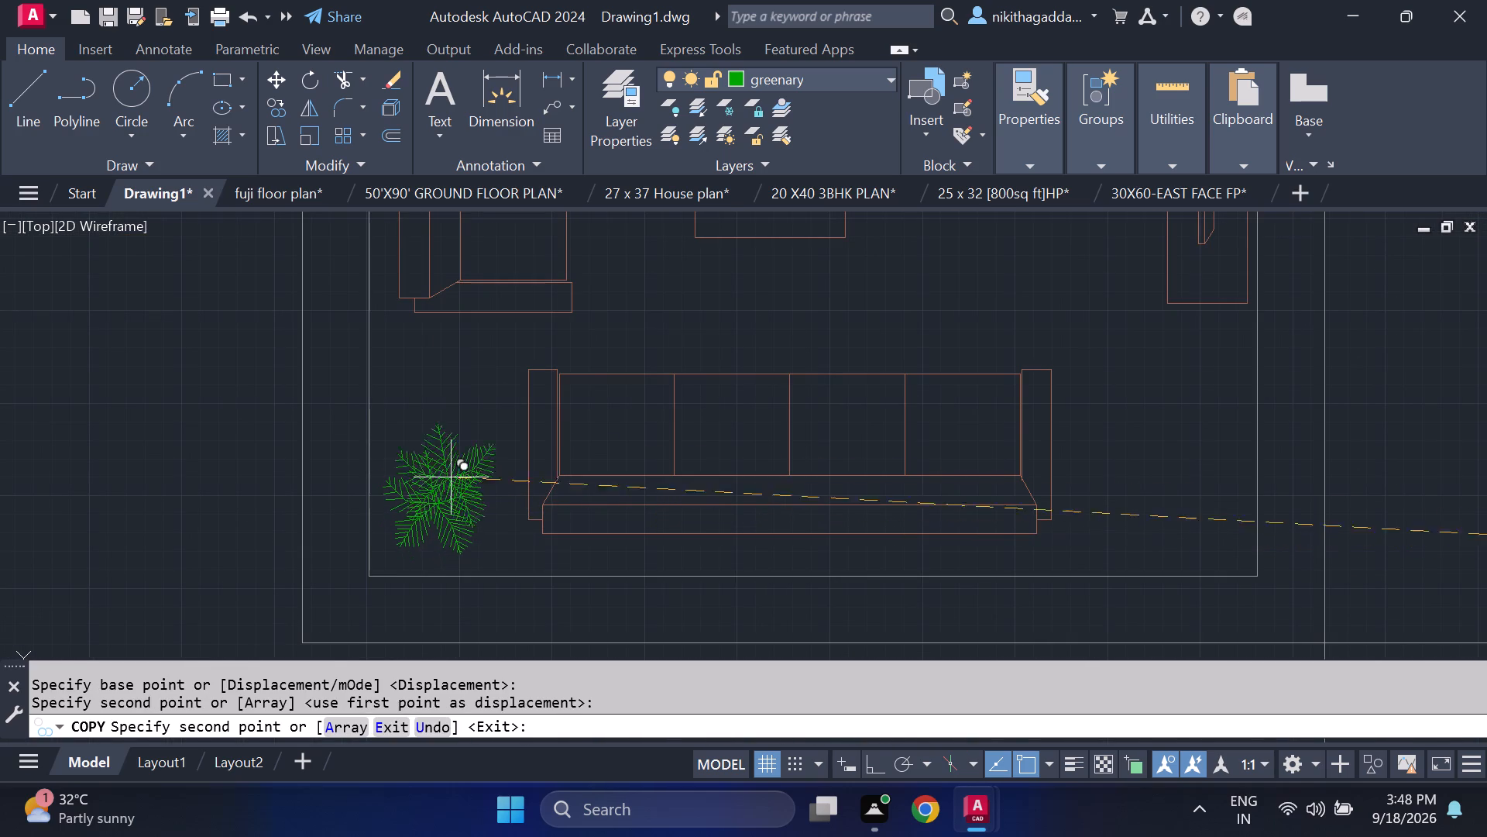
Place another copy of the tree in the living area, beside the two armchairs just below the left bathroom's wall corner.
scroll(561, 391, down, 2)
middle_drag(694, 297, 772, 461)
middle_drag(771, 383, 780, 616)
middle_drag(760, 319, 782, 553)
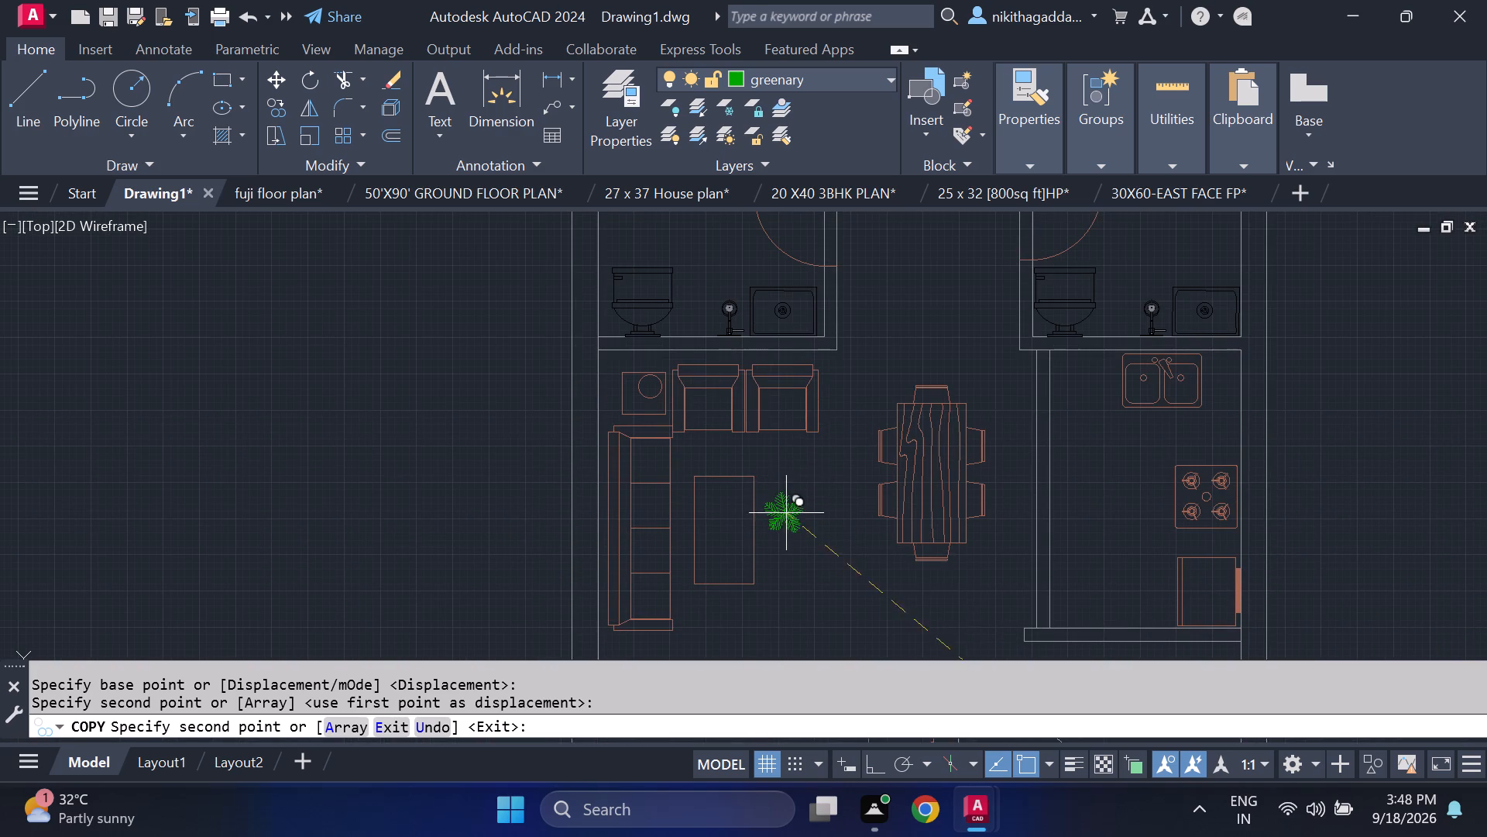
scroll(850, 402, up, 2)
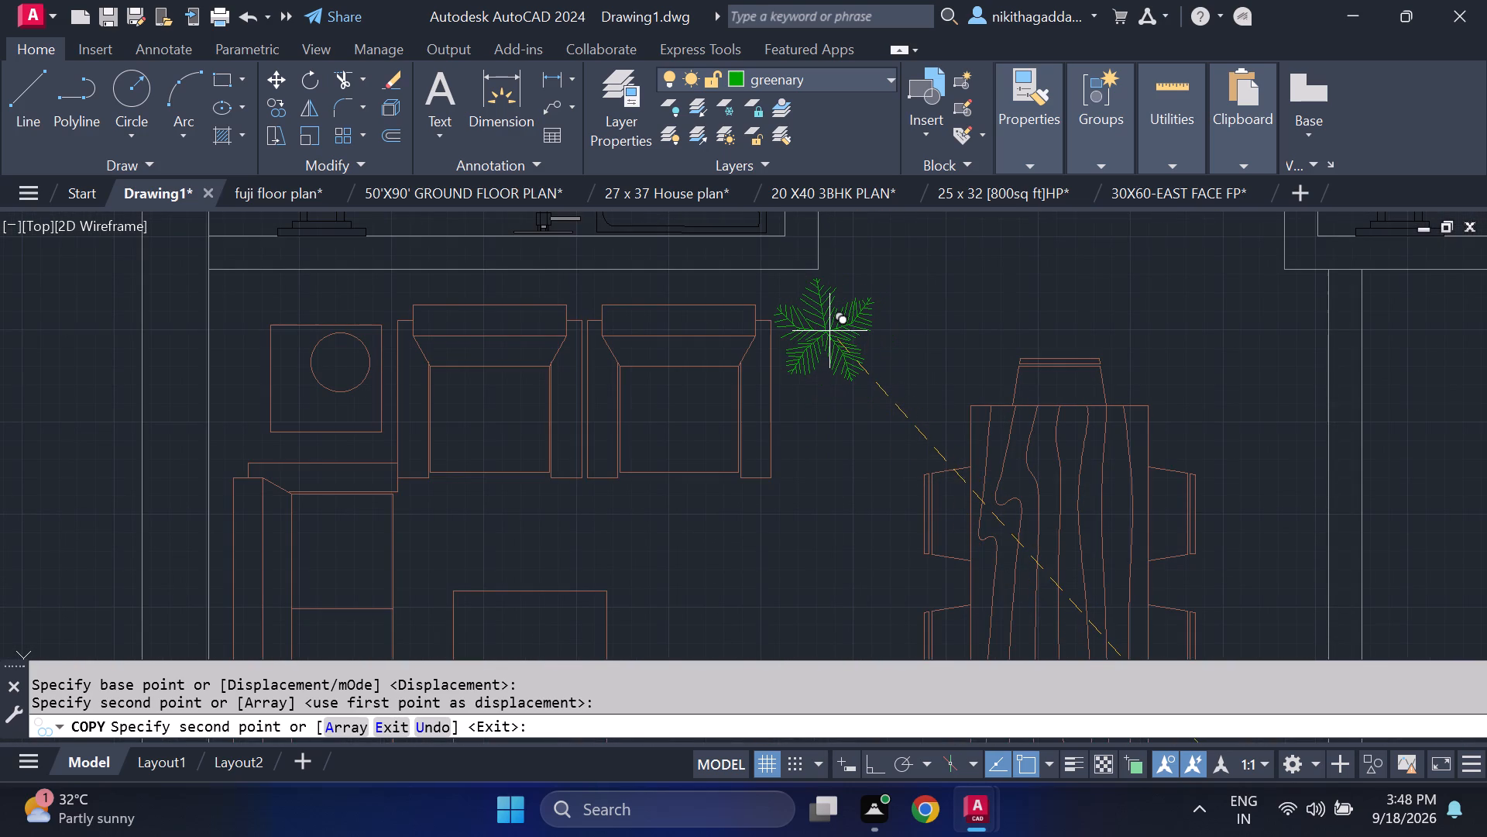
click(833, 332)
scroll(952, 344, down, 3)
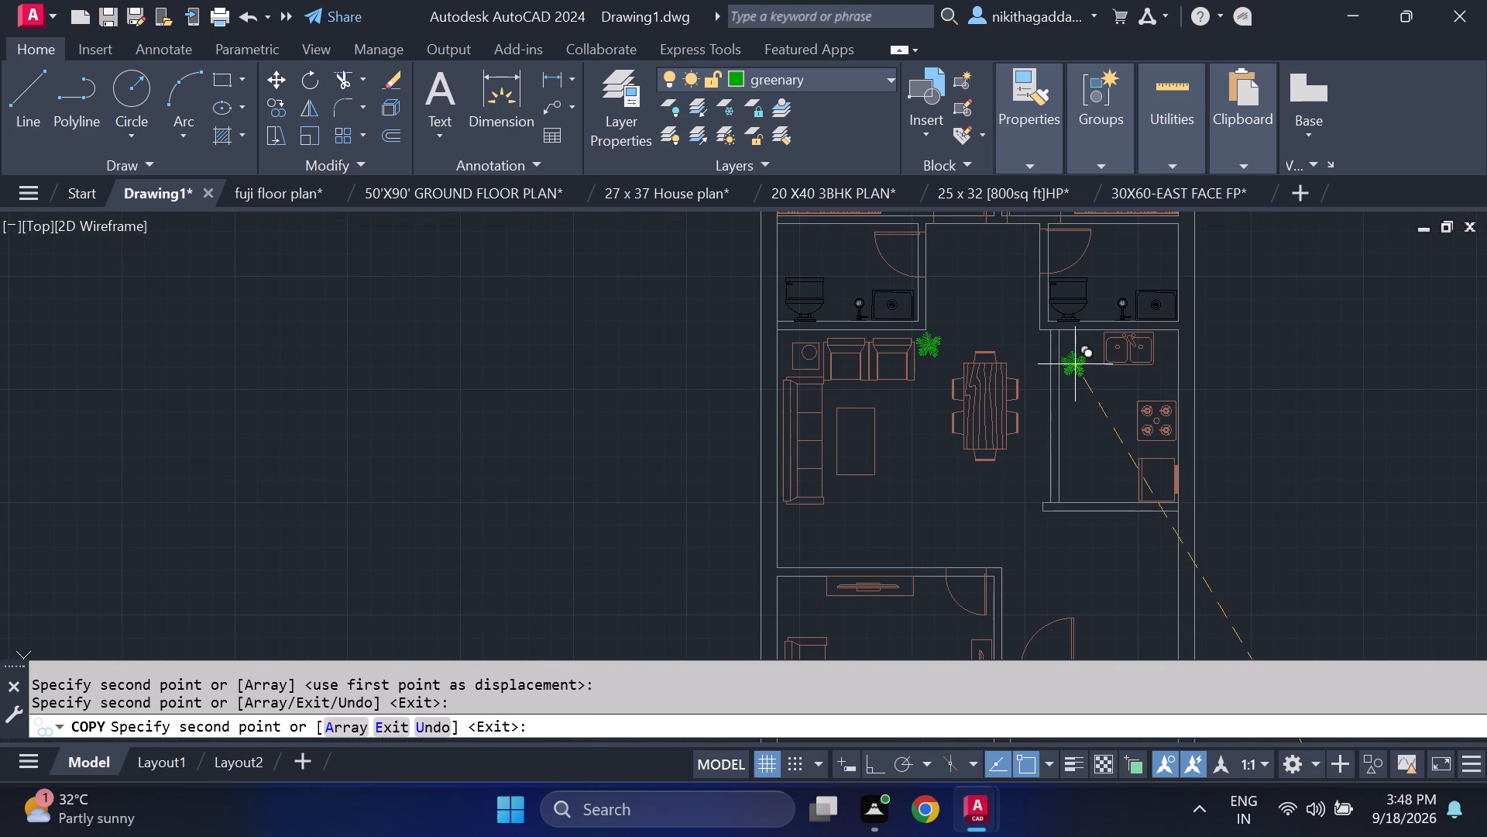
Place two more tree copies in the upper bedrooms, one on each side of their dividing wall, near the top wall.
middle_drag(1047, 332, 1051, 541)
middle_drag(1056, 411, 1098, 576)
scroll(1010, 364, up, 2)
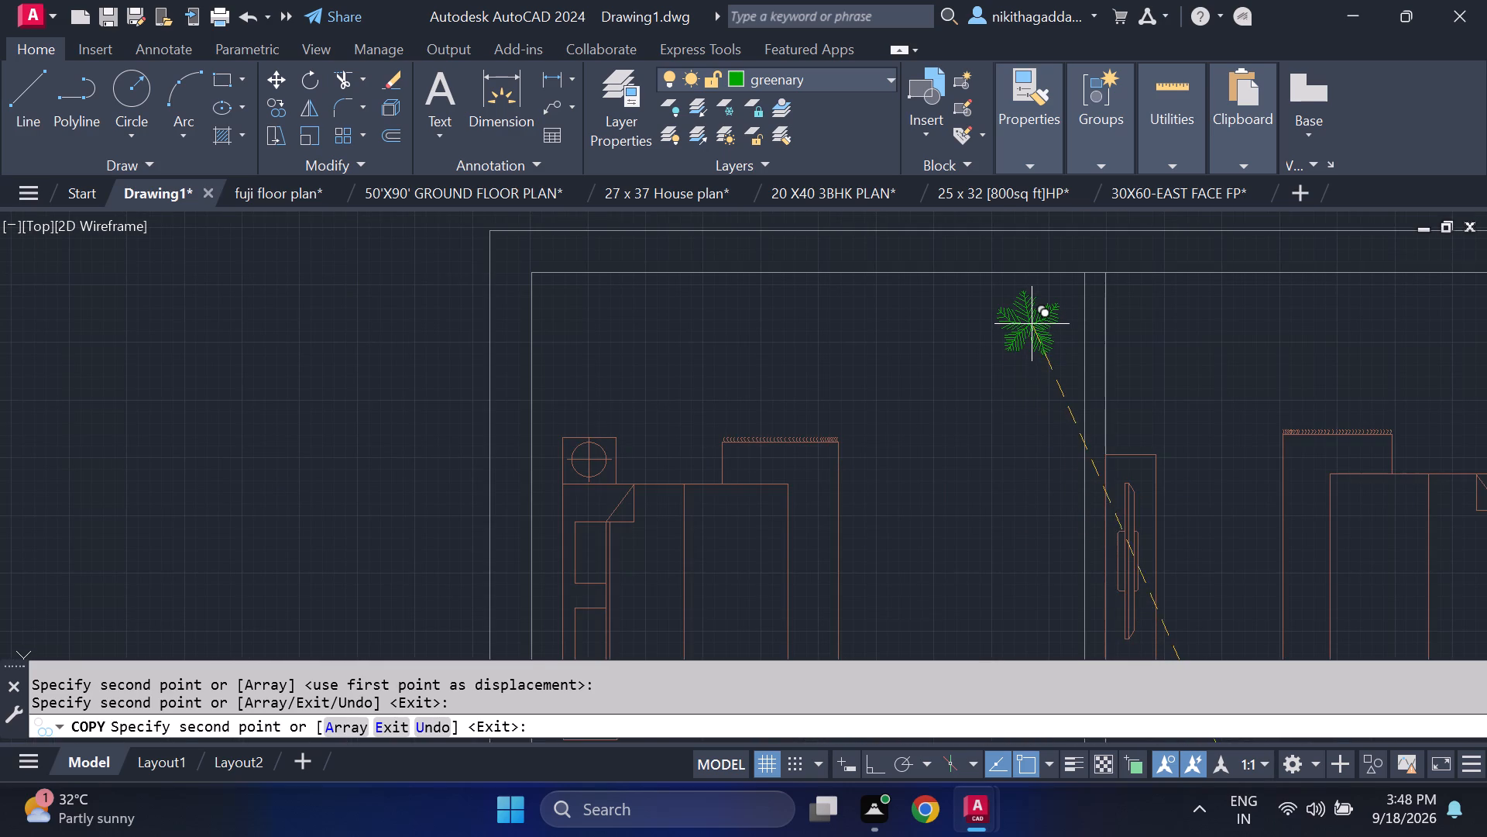
click(1032, 314)
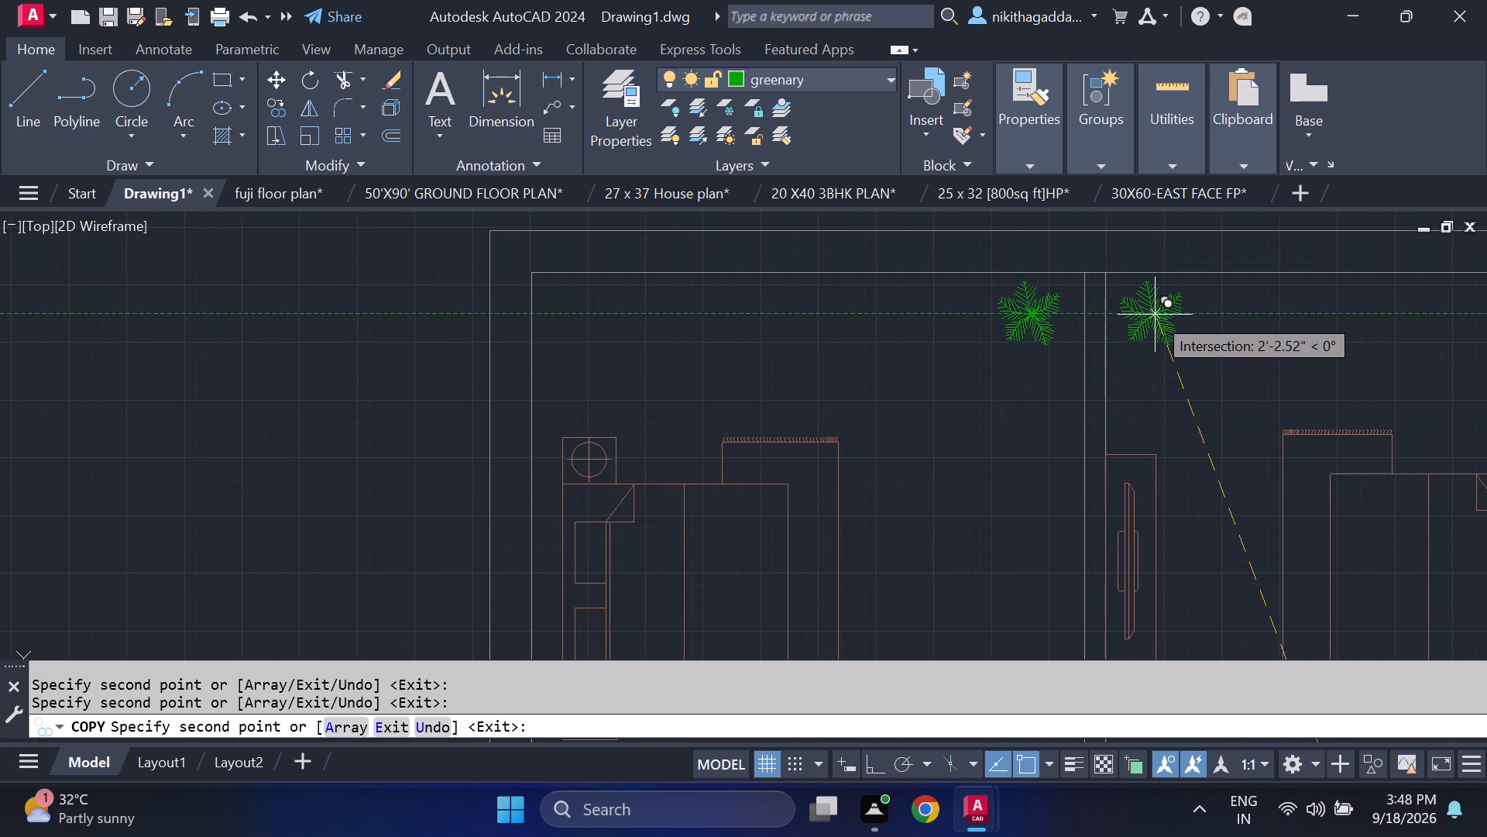
click(1153, 313)
scroll(1167, 369, down, 4)
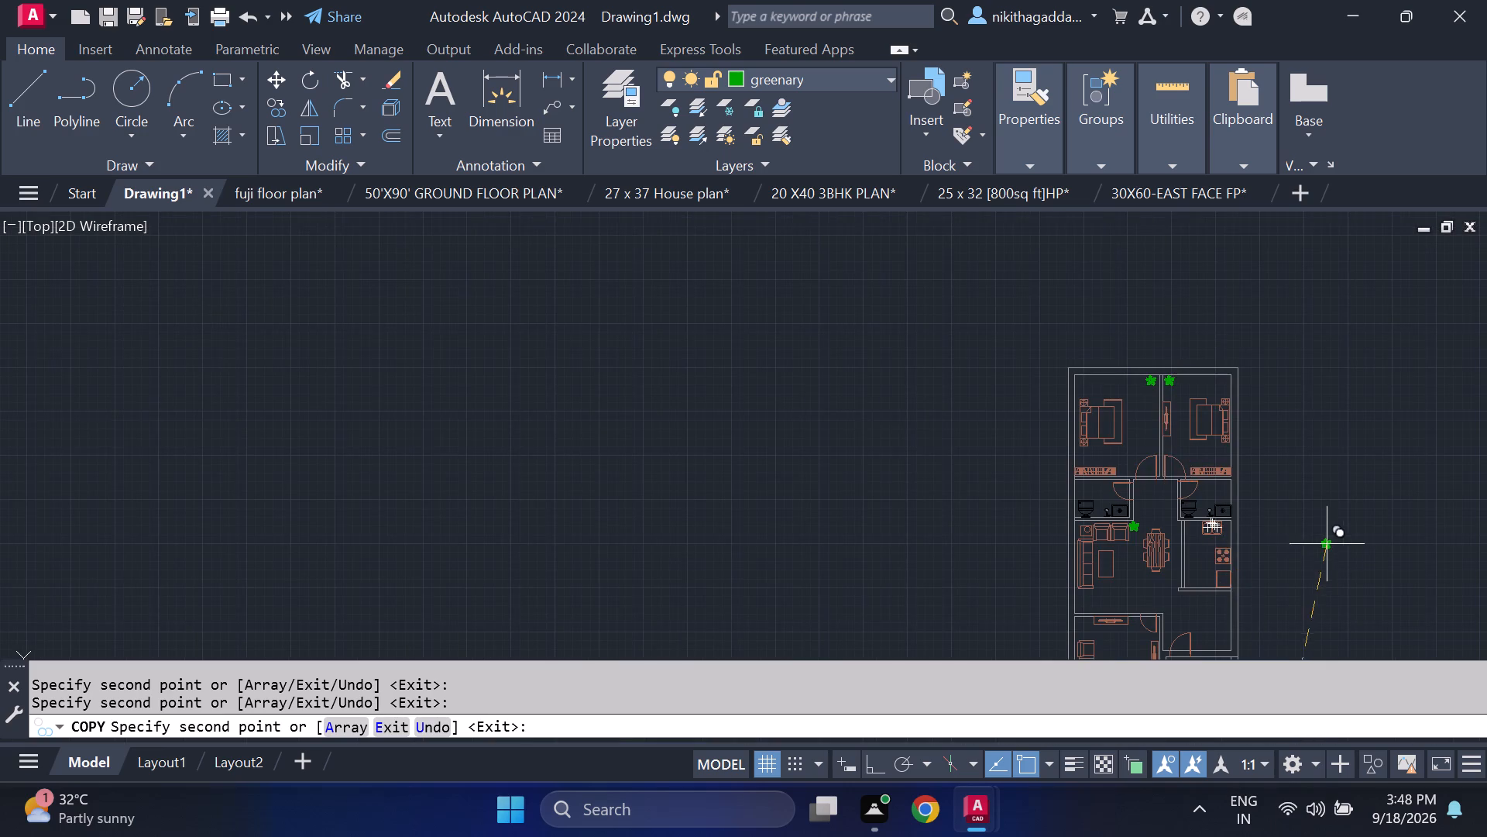
middle_drag(1322, 541, 1043, 319)
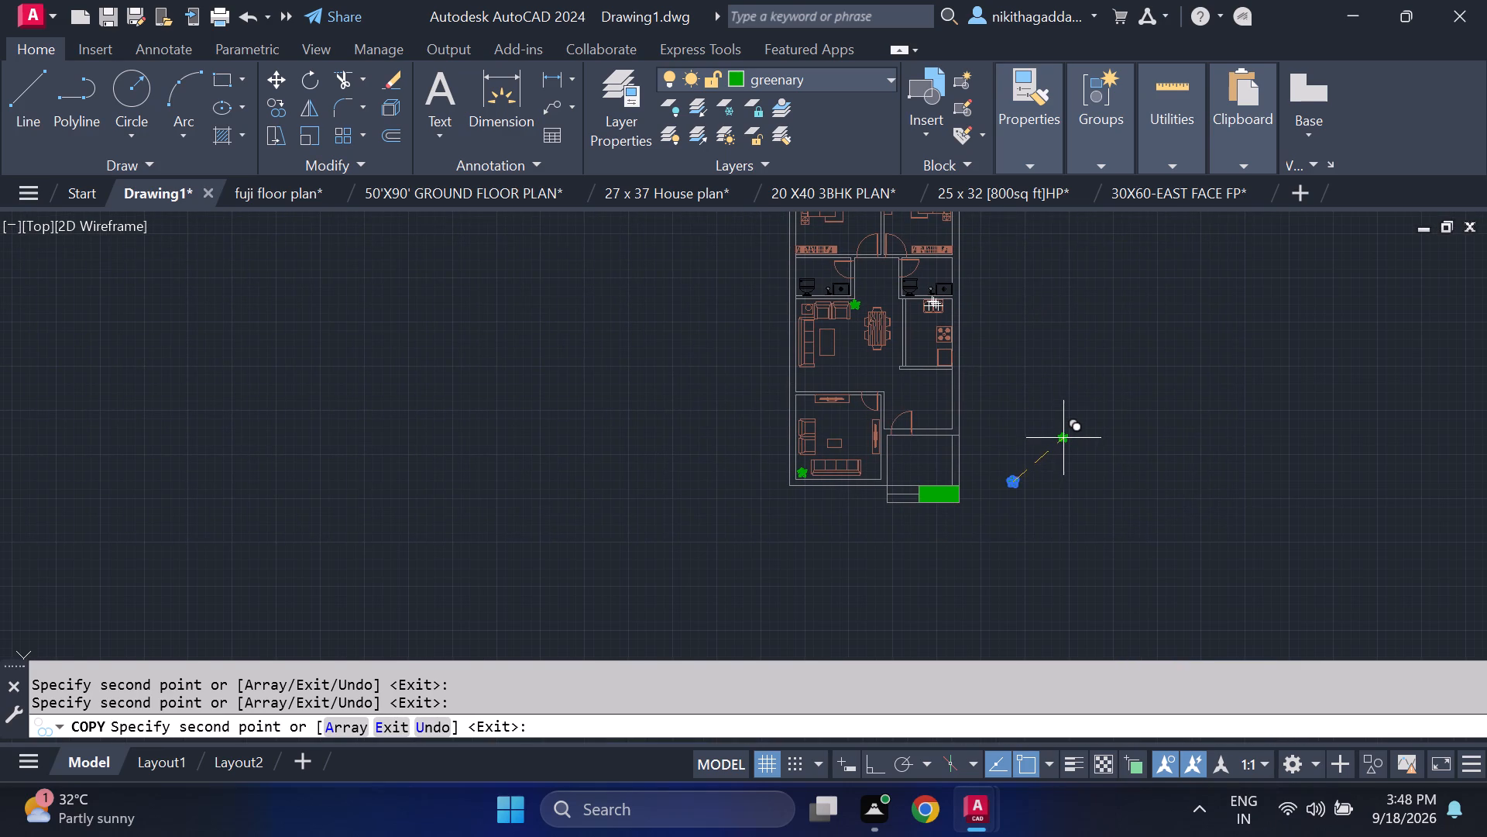
key(Escape)
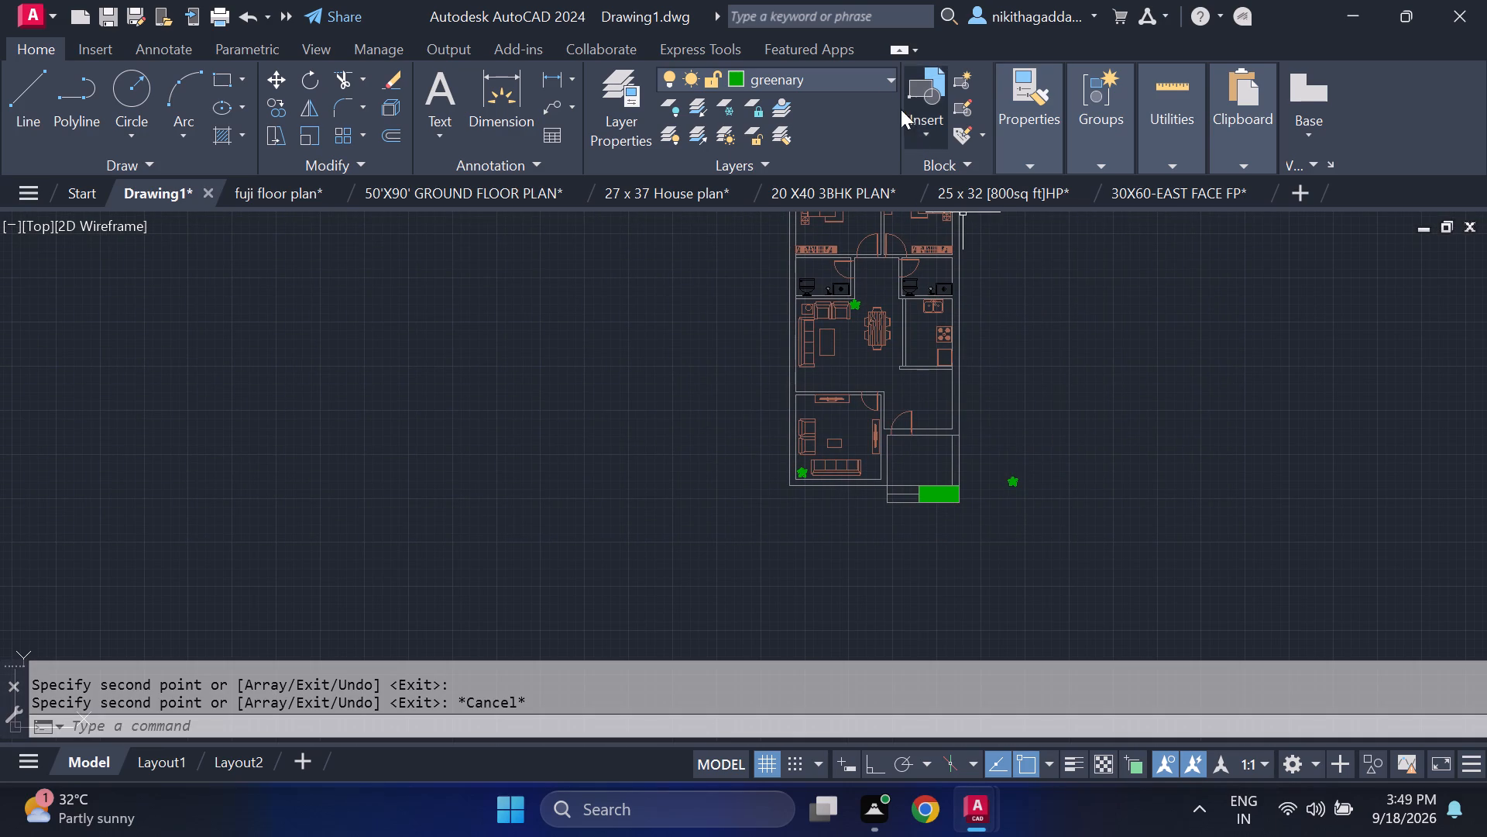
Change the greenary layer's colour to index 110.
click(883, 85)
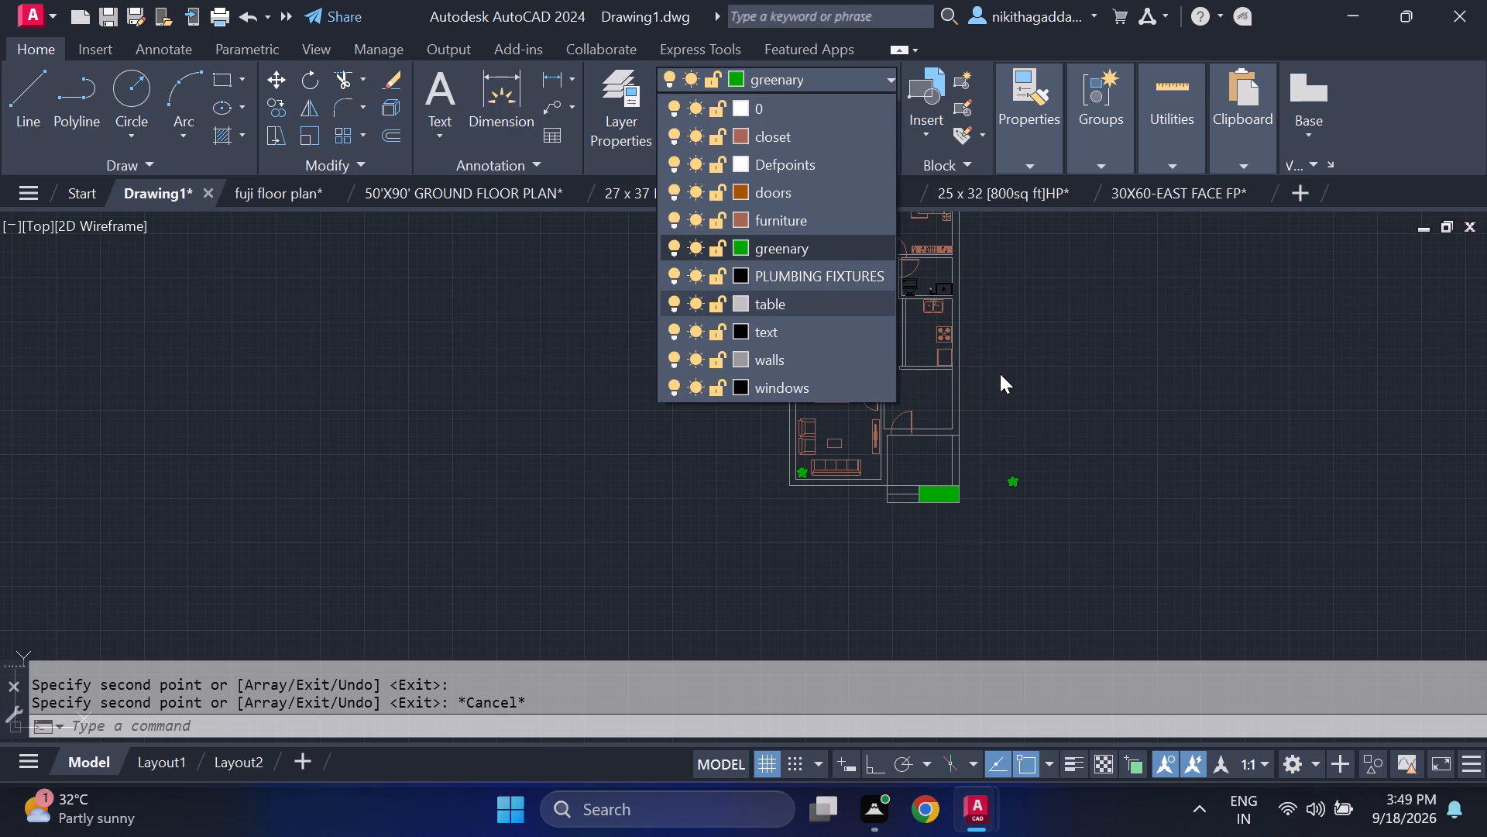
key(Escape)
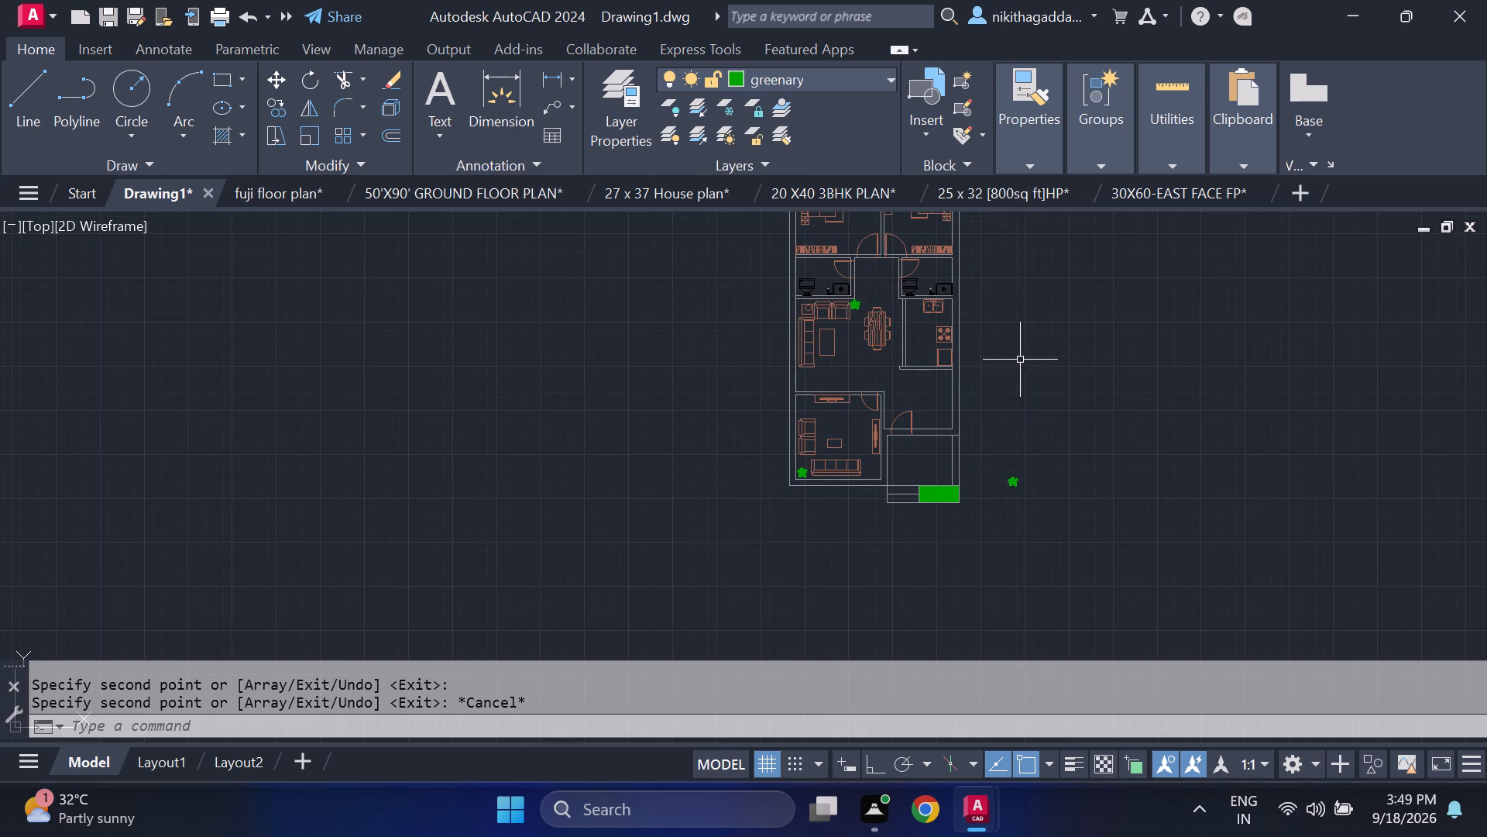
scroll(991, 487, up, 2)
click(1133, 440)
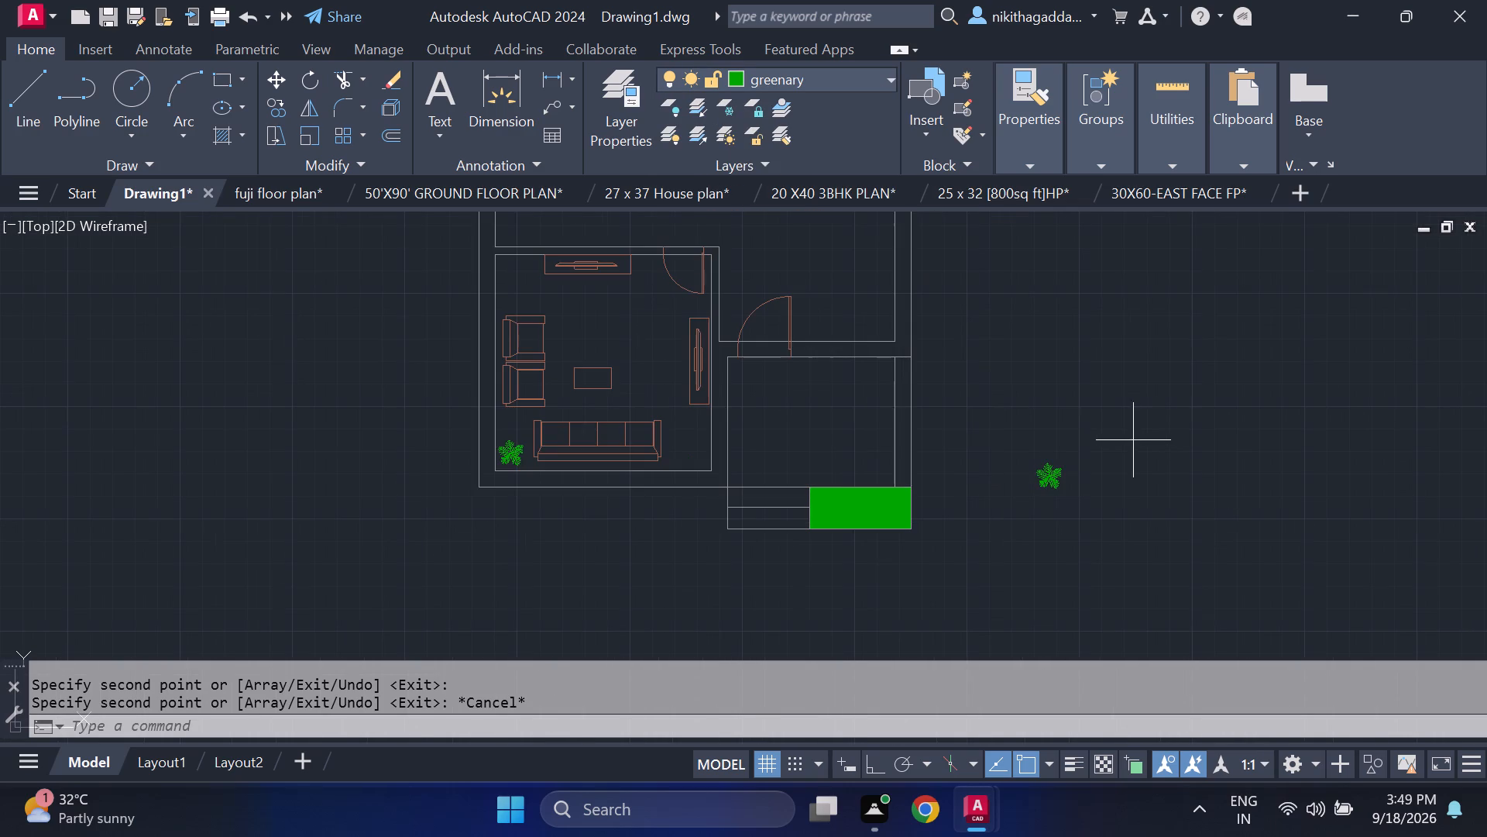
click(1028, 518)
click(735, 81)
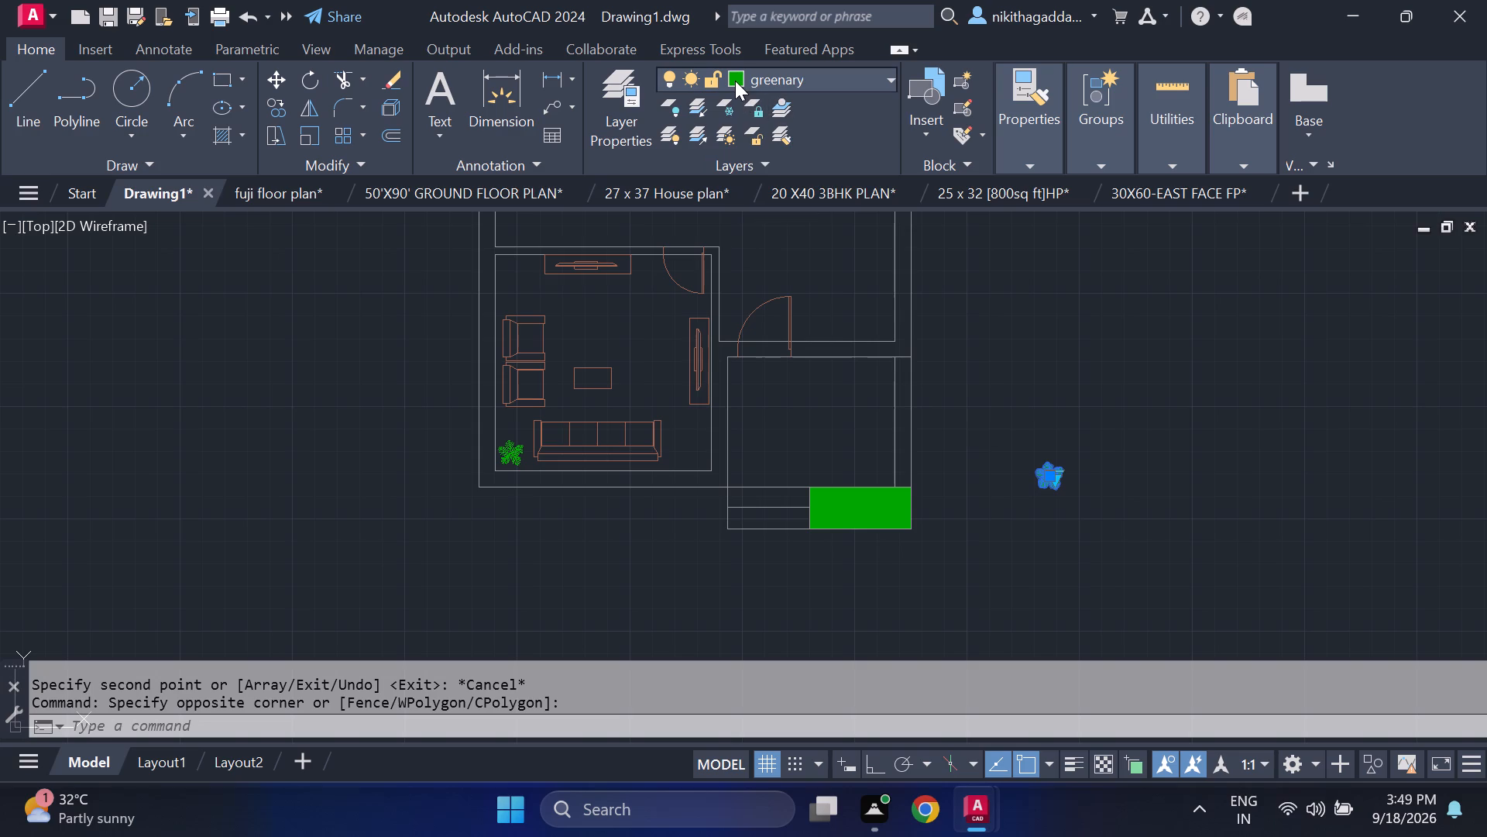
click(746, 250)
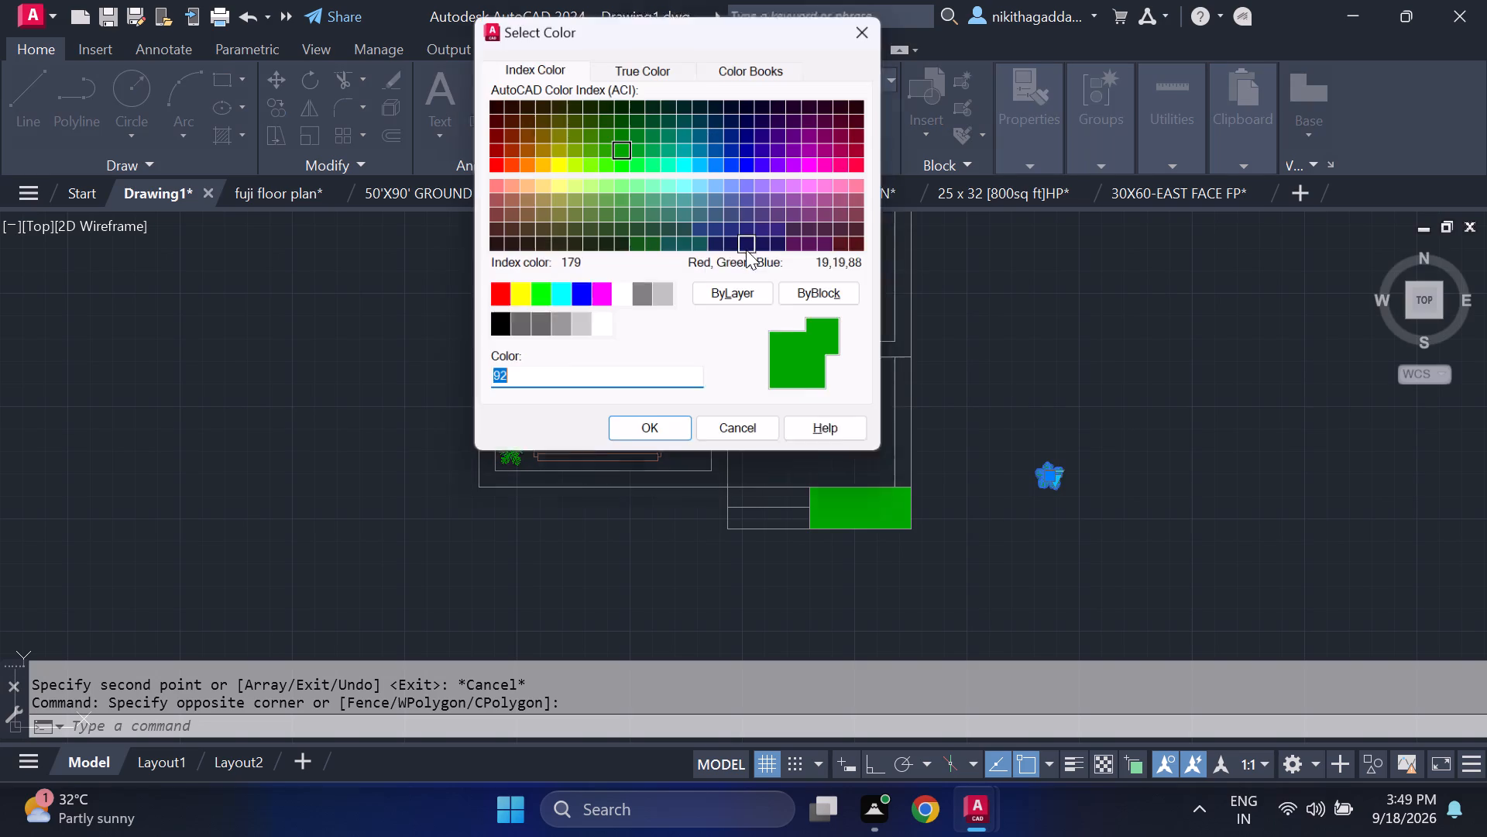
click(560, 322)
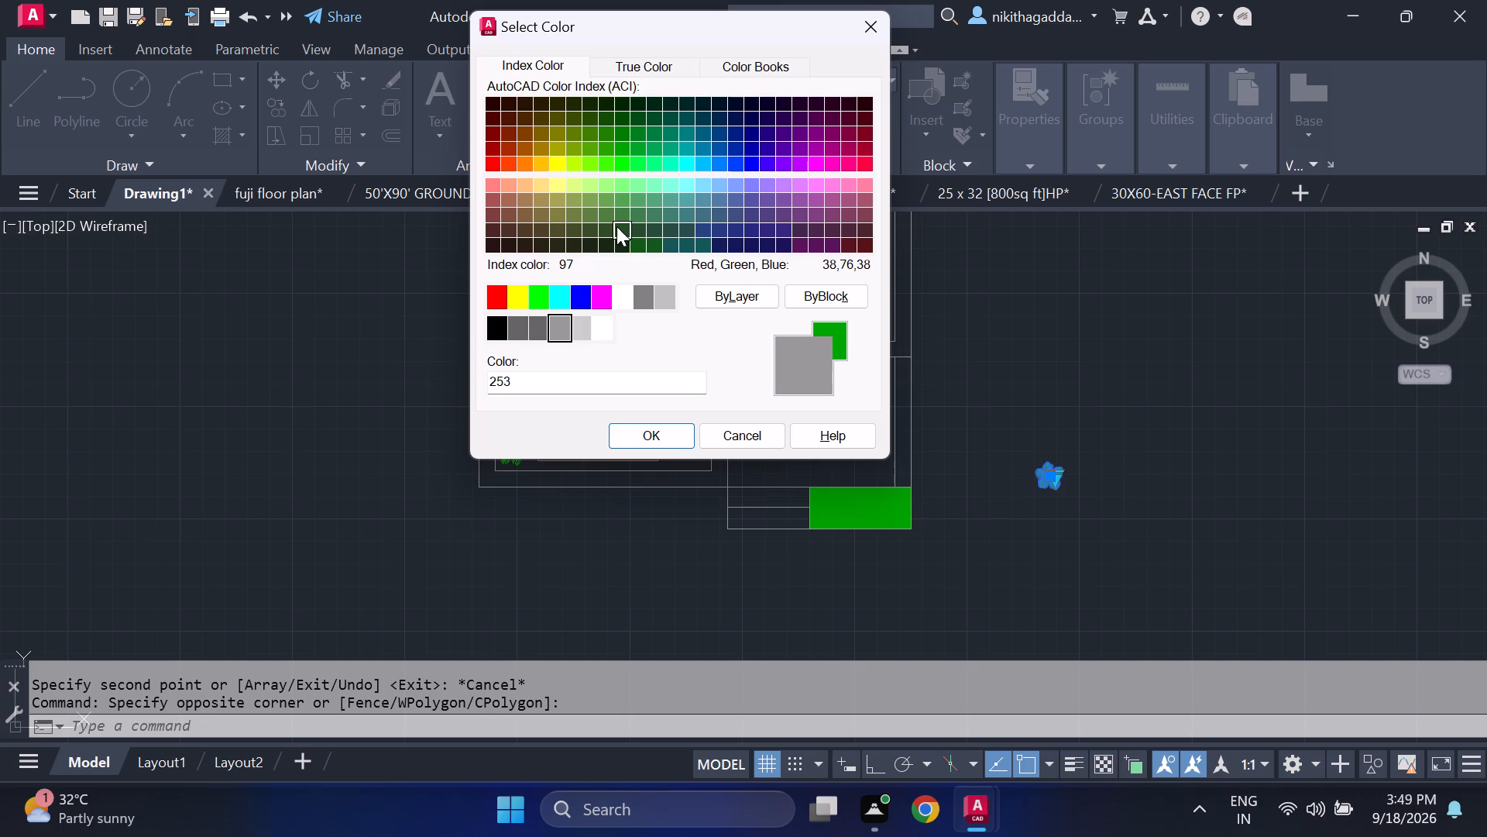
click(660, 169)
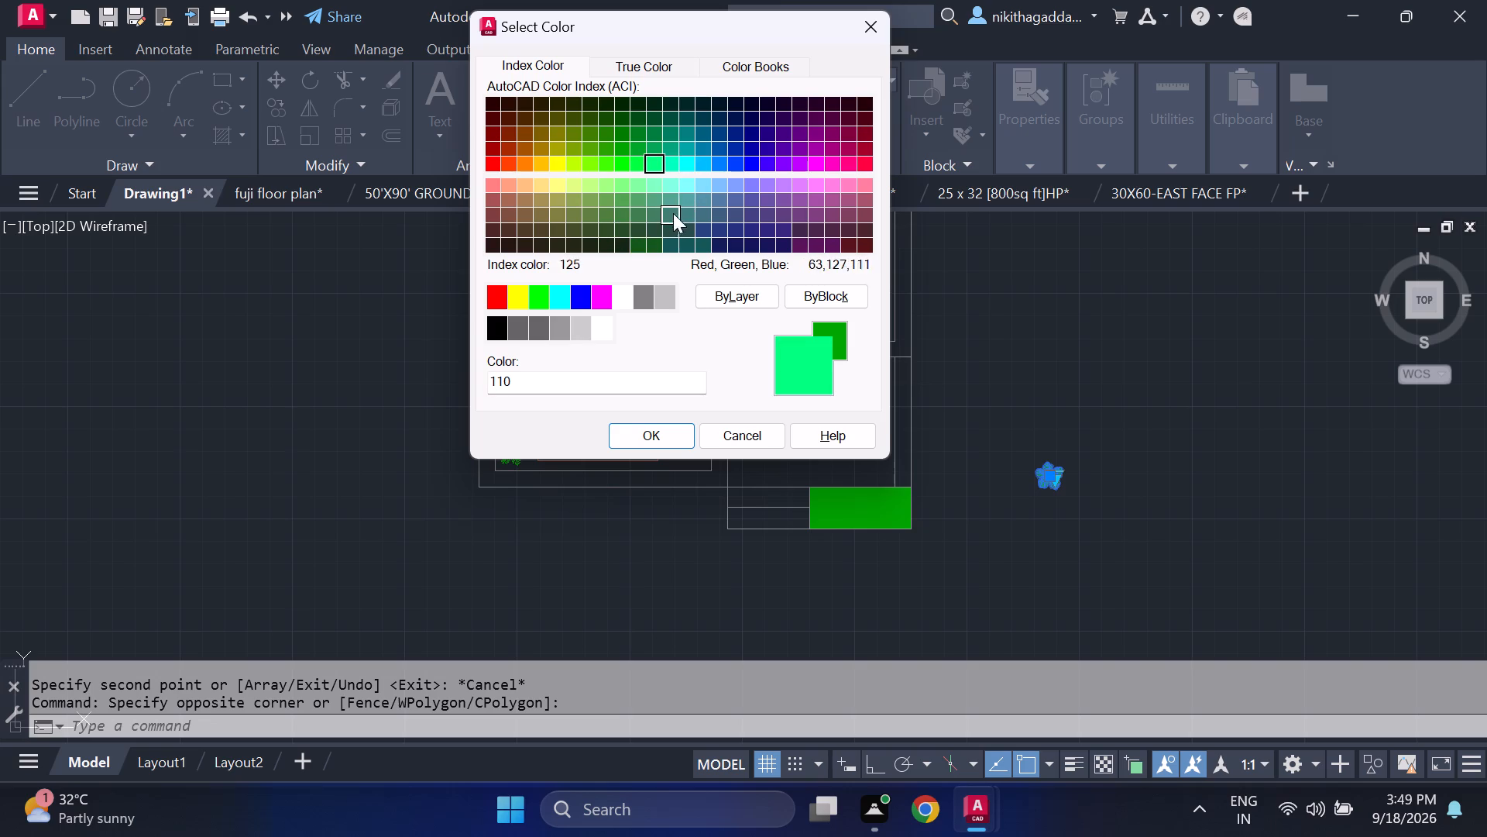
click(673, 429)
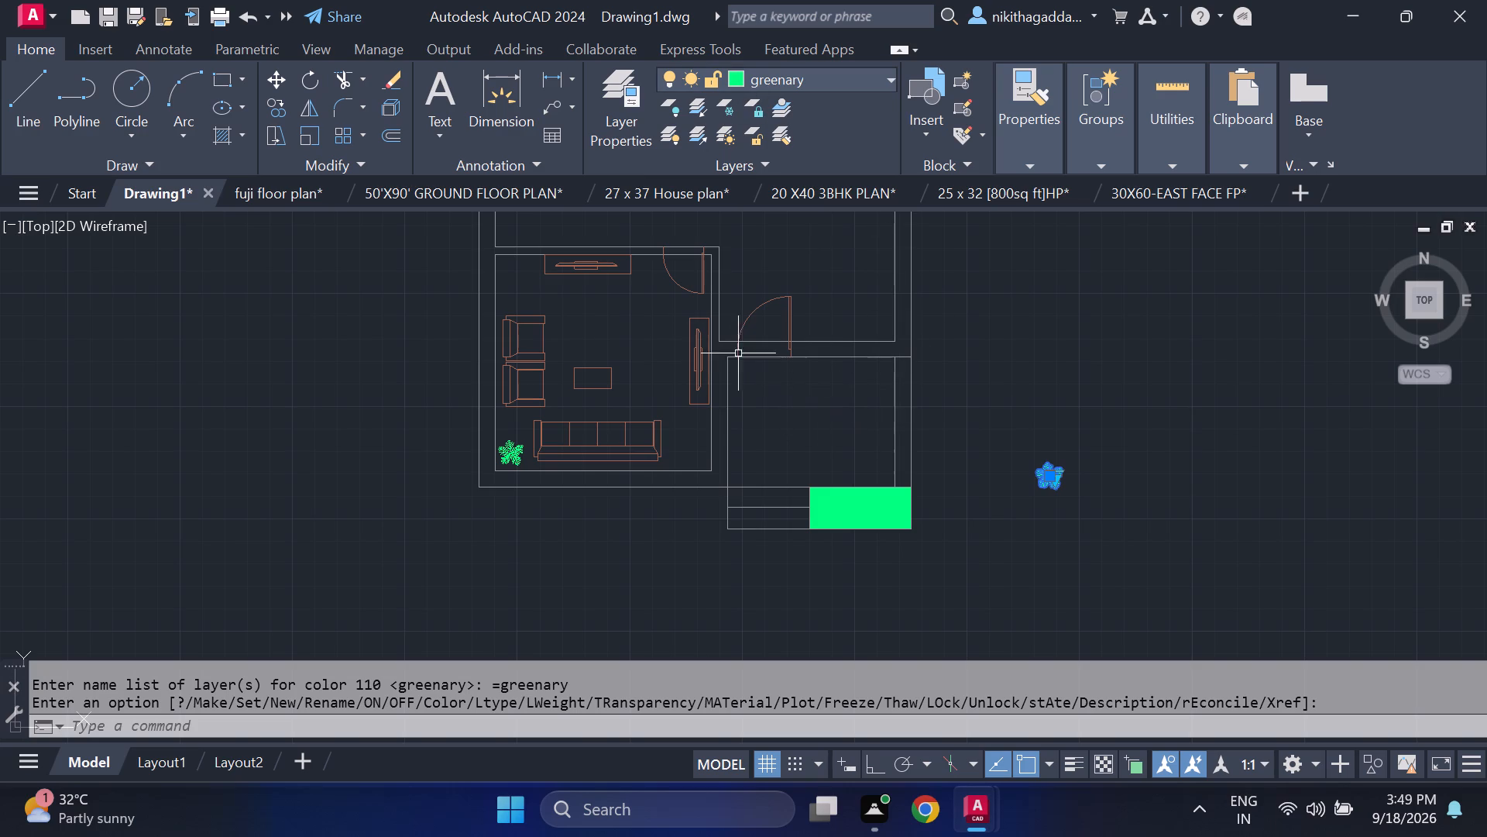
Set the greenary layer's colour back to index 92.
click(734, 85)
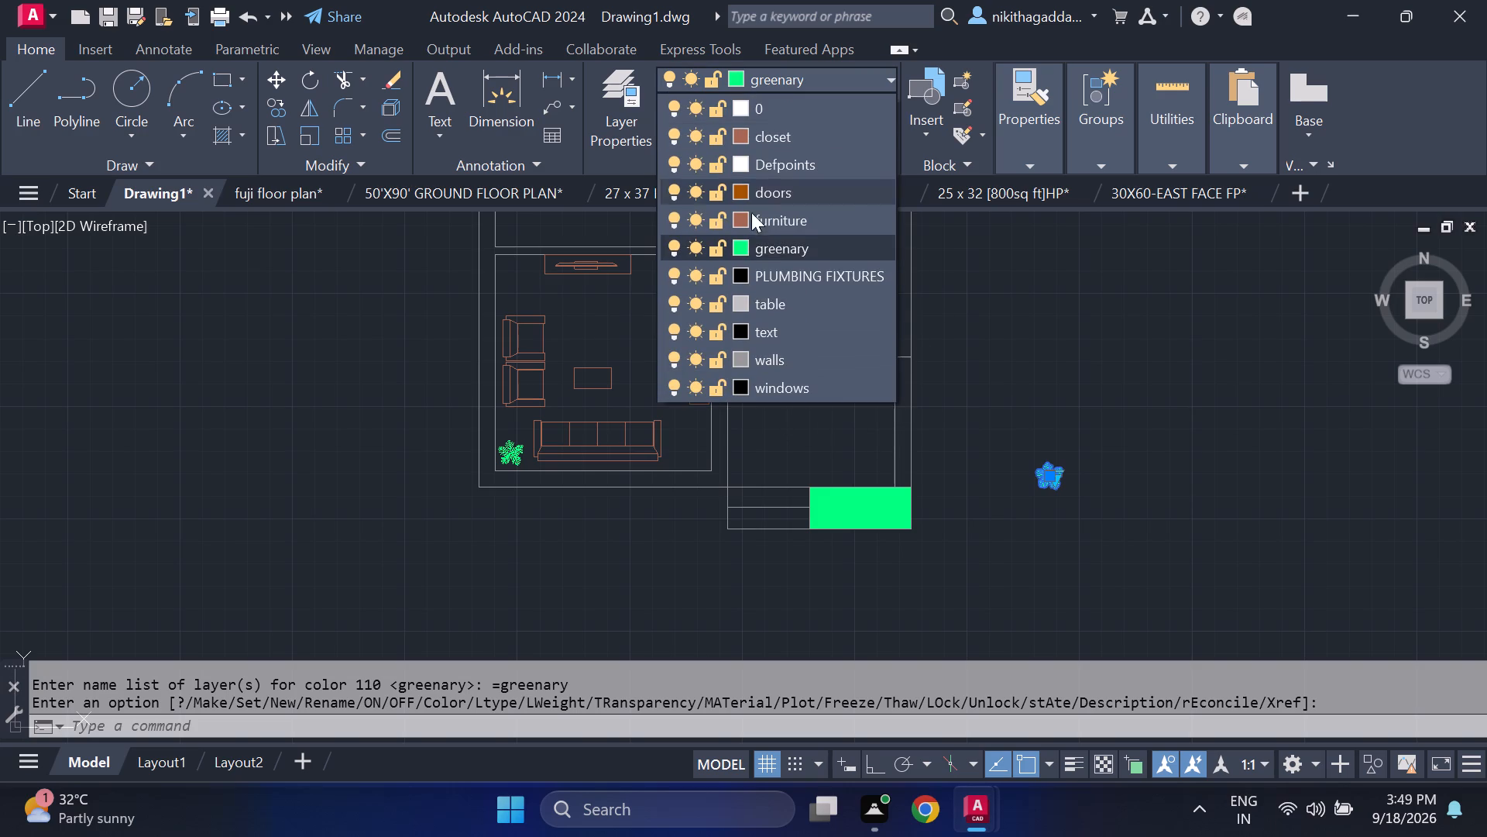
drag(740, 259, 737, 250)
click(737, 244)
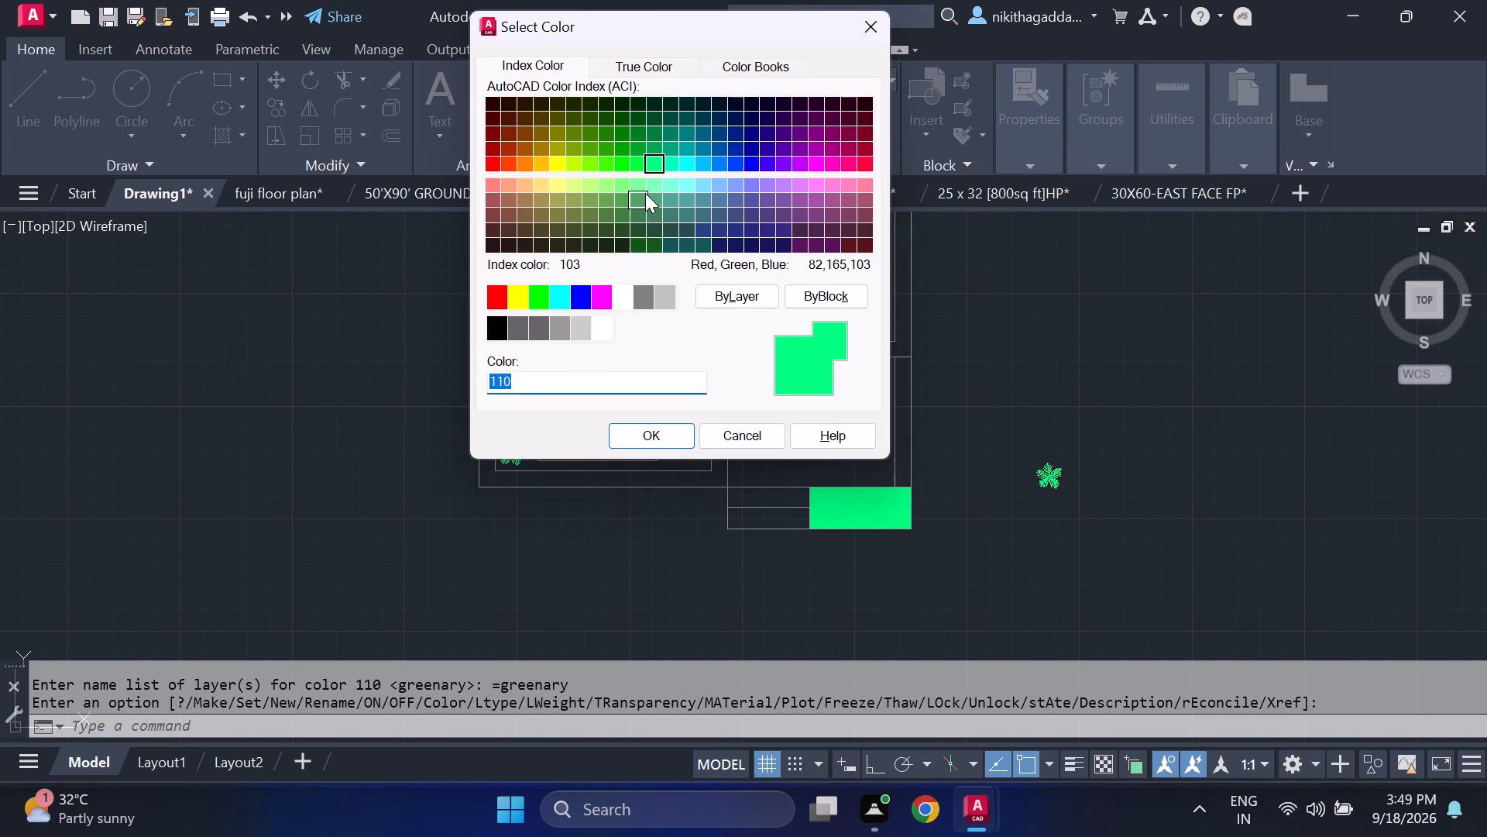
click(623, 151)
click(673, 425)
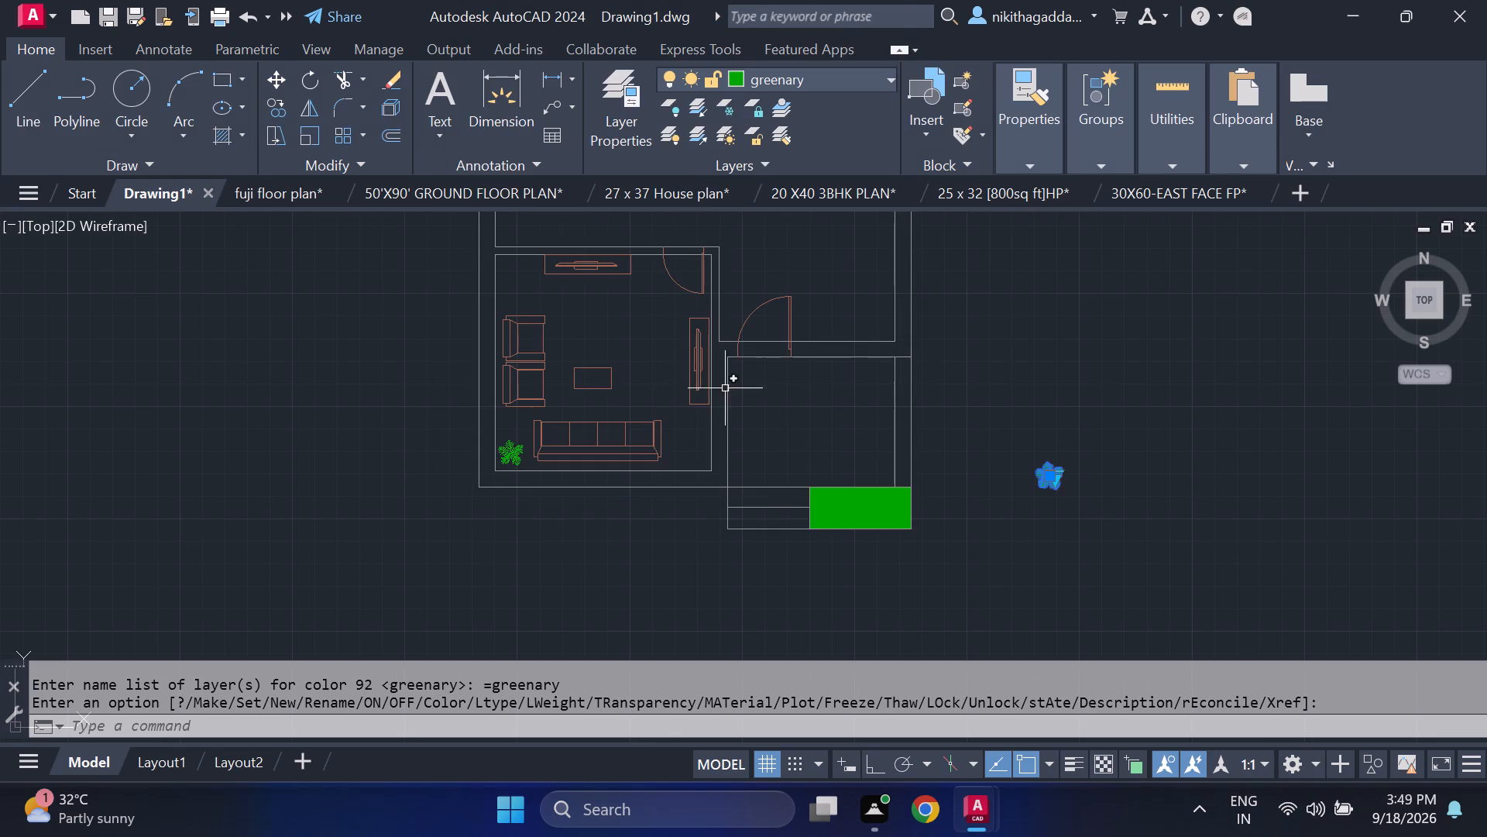
Erase the spare small tree in the empty space outside the plan, east of the porch.
middle_drag(777, 445, 548, 542)
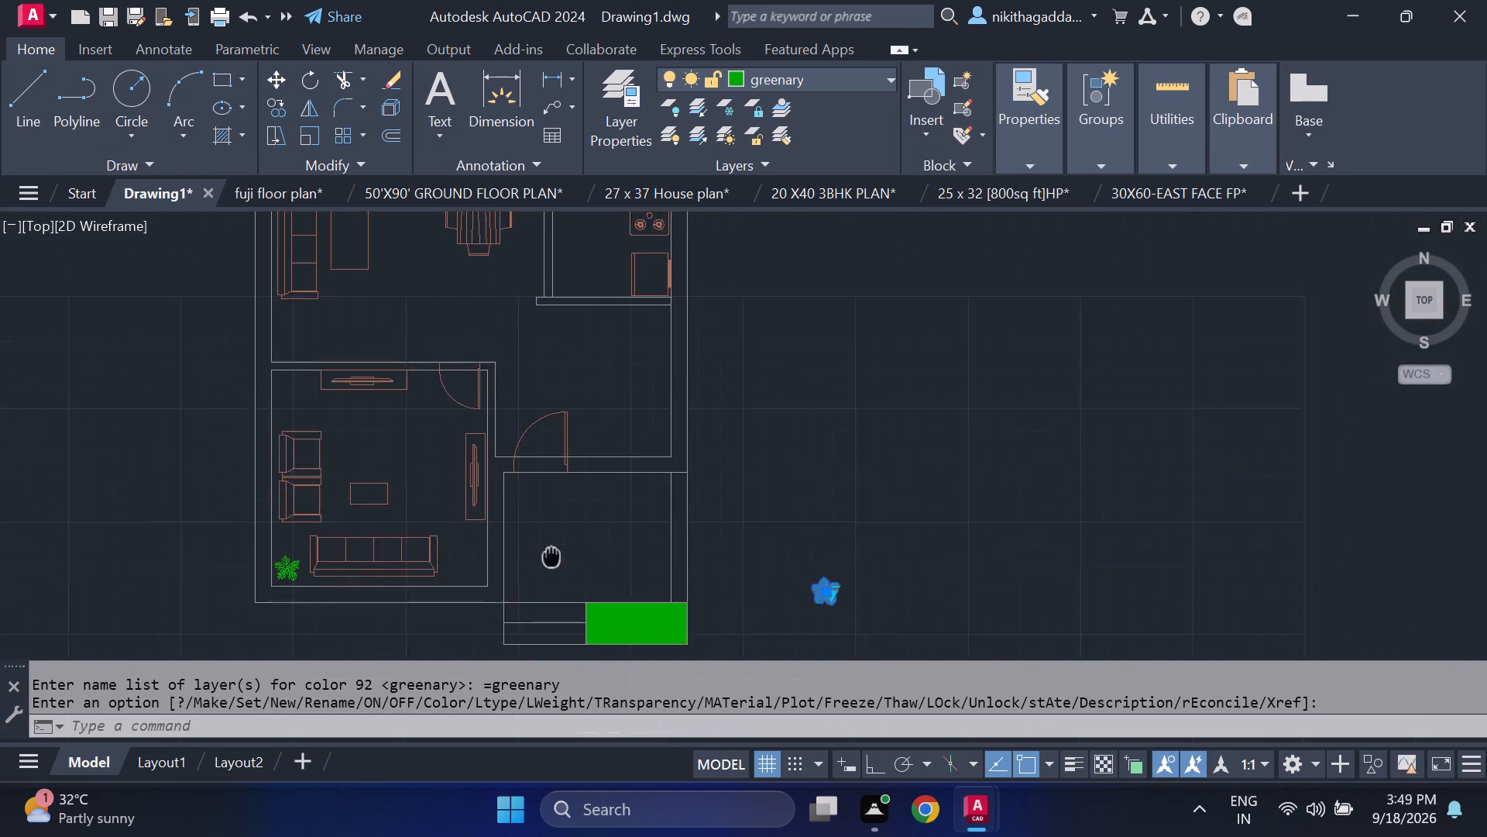
middle_drag(548, 542, 503, 439)
key(Escape)
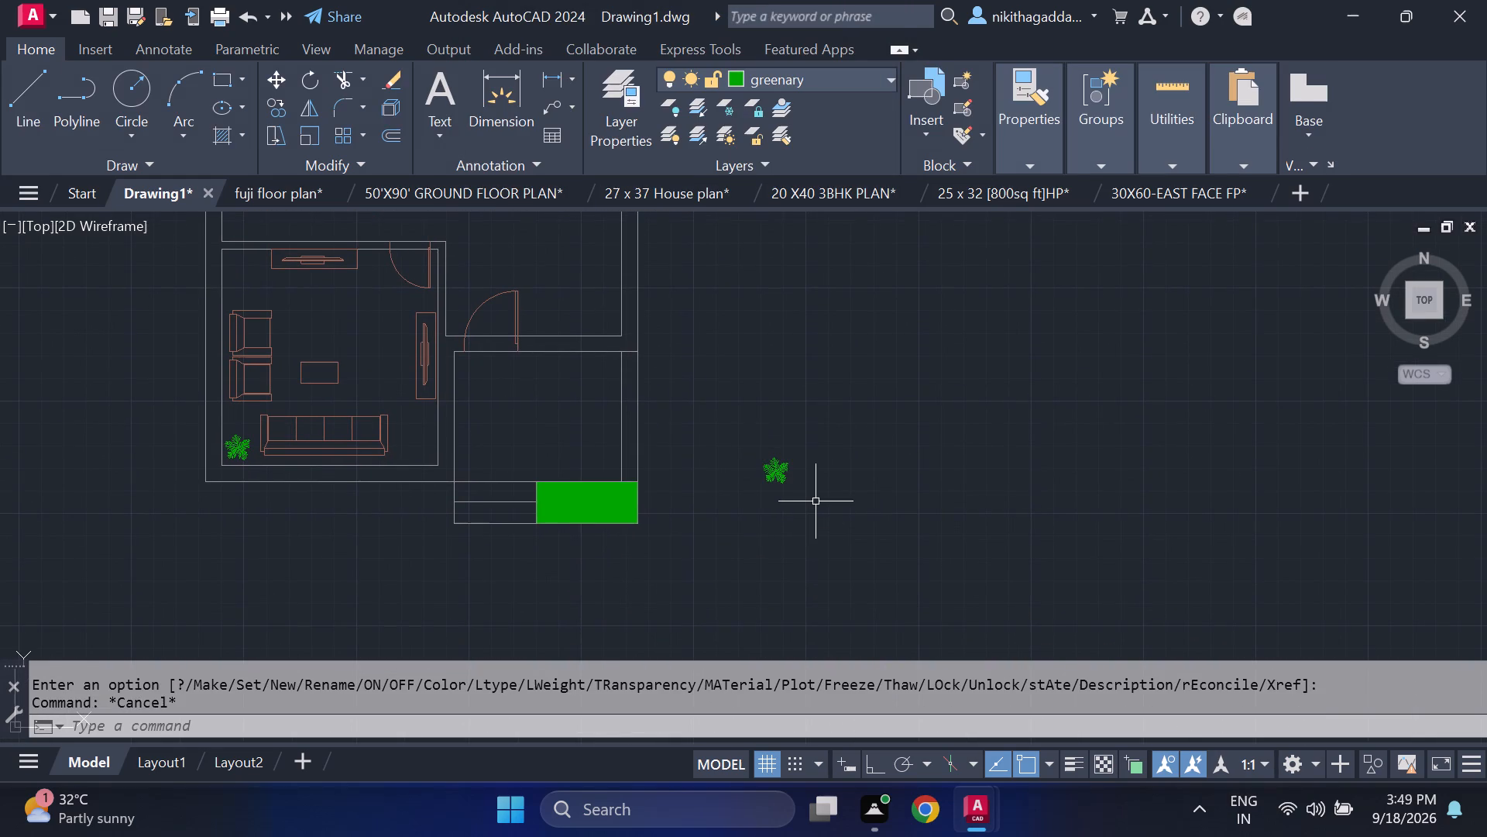
drag(840, 437, 829, 459)
click(713, 560)
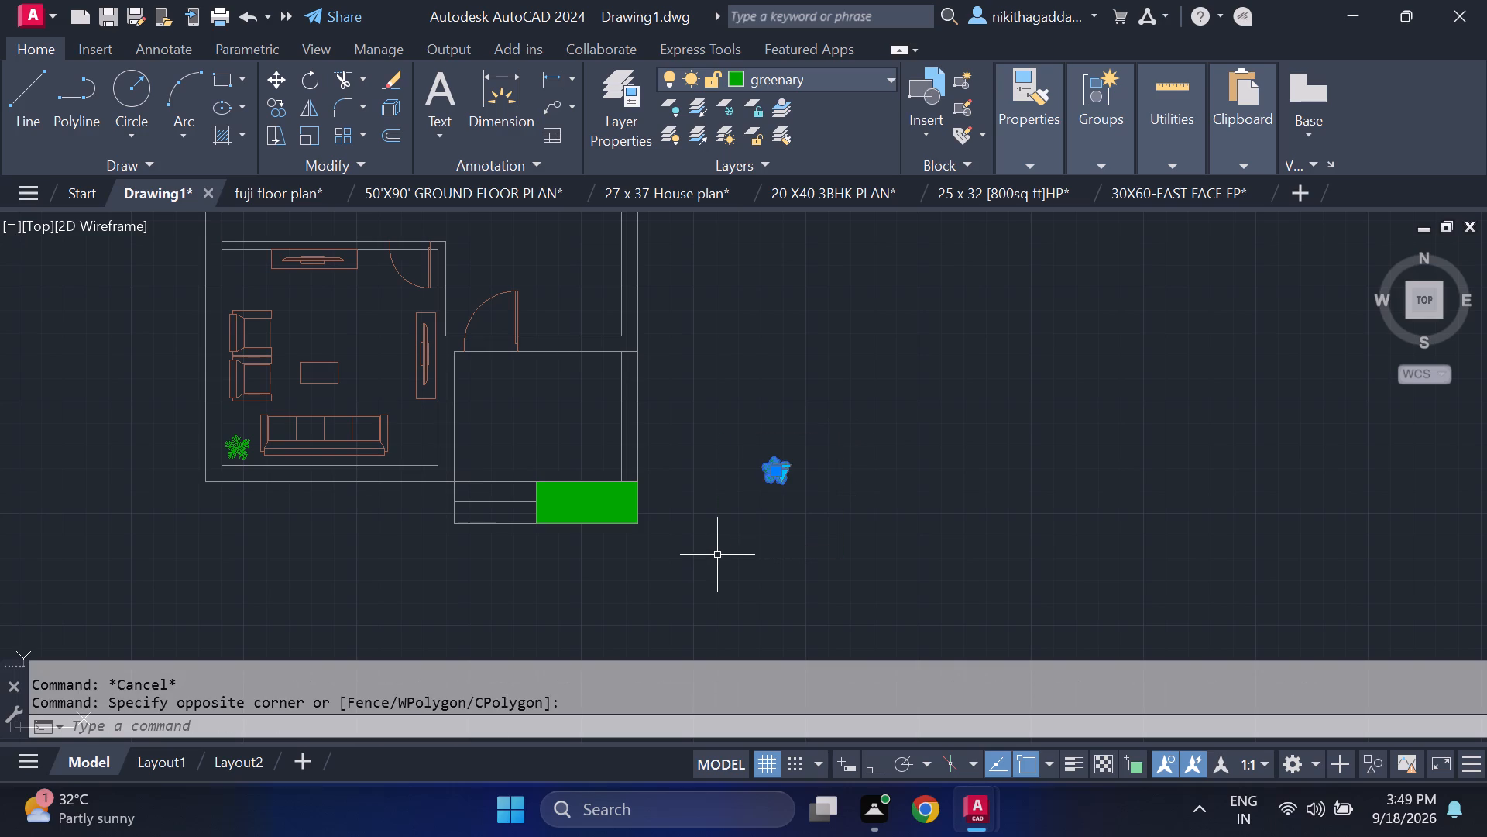
key(Delete)
Set layer 0's colour to orange, index 30, and make it the current layer.
click(882, 85)
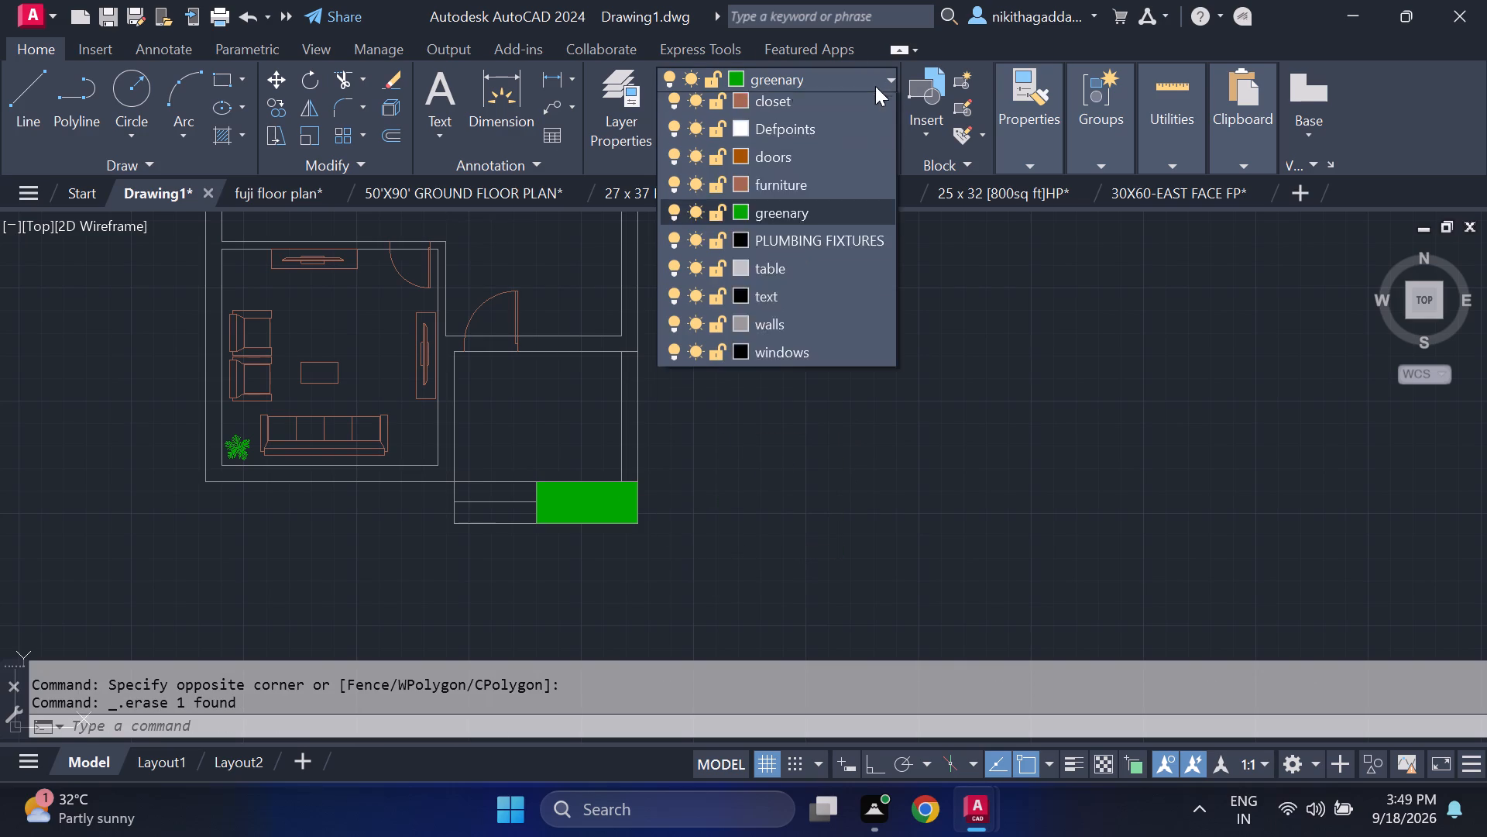
click(736, 110)
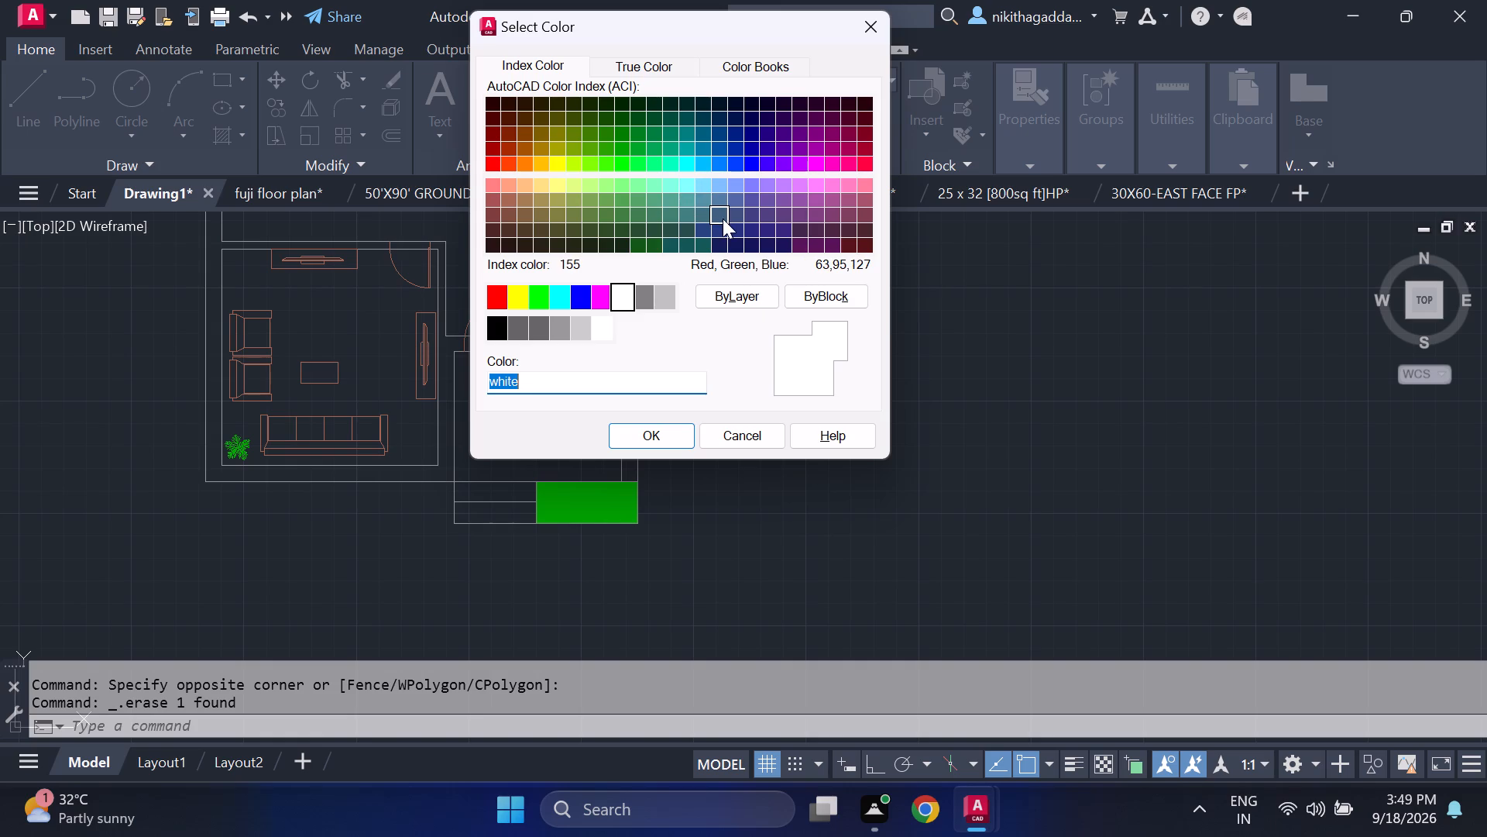
click(525, 166)
click(646, 436)
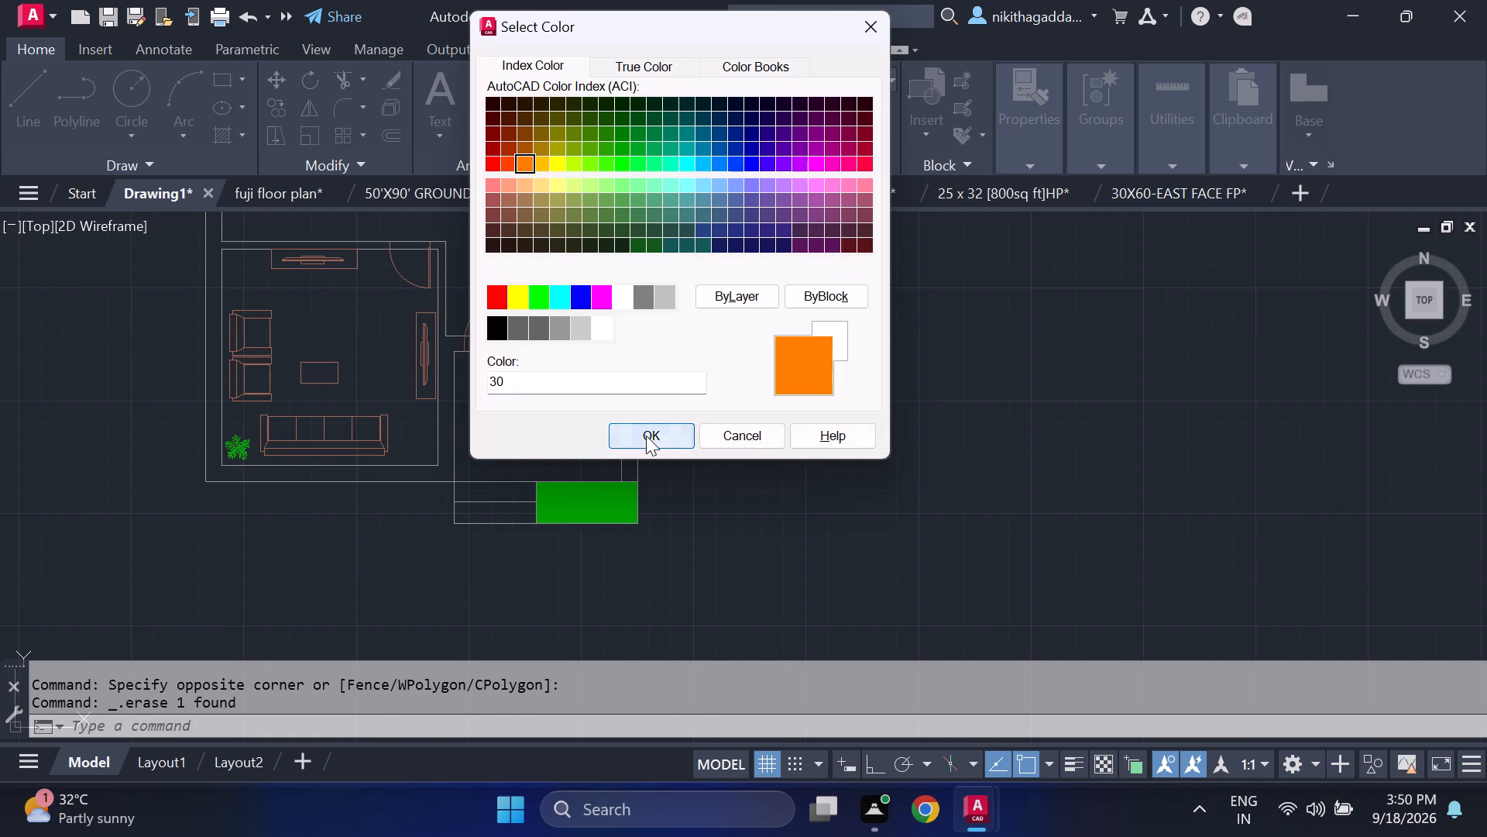
text(tp)
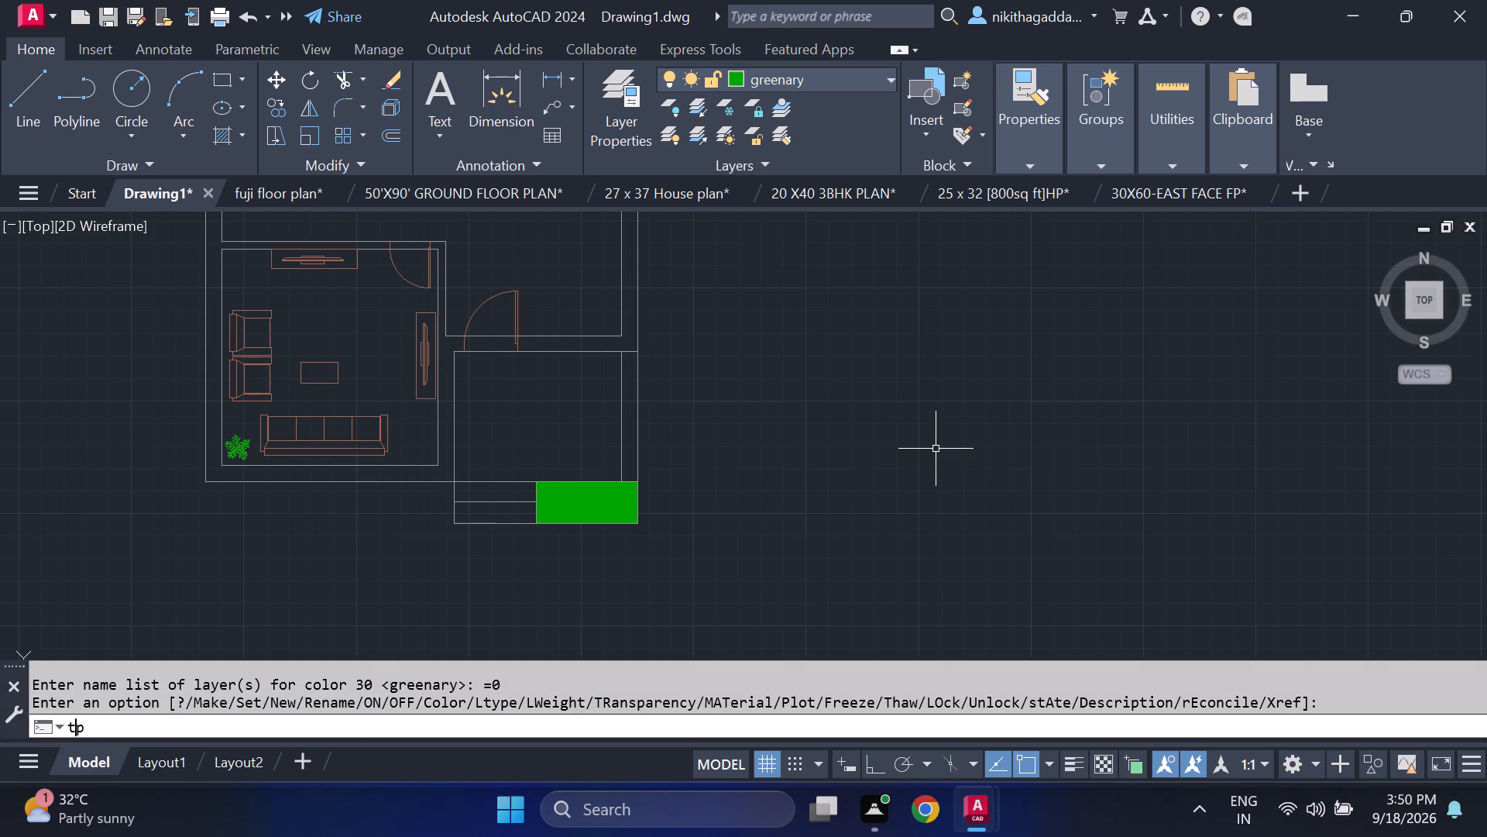
click(884, 78)
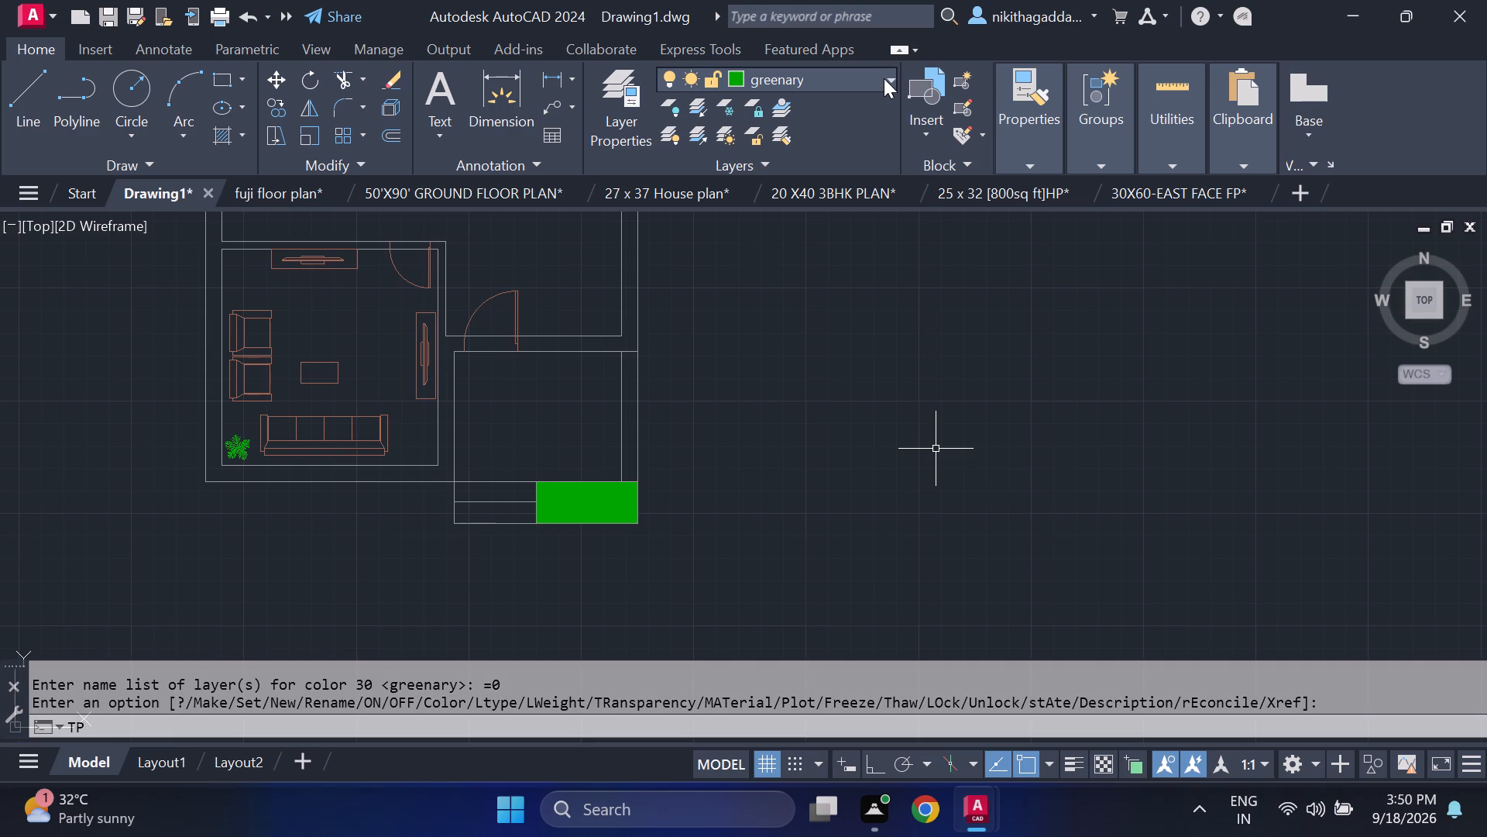
click(884, 81)
click(846, 104)
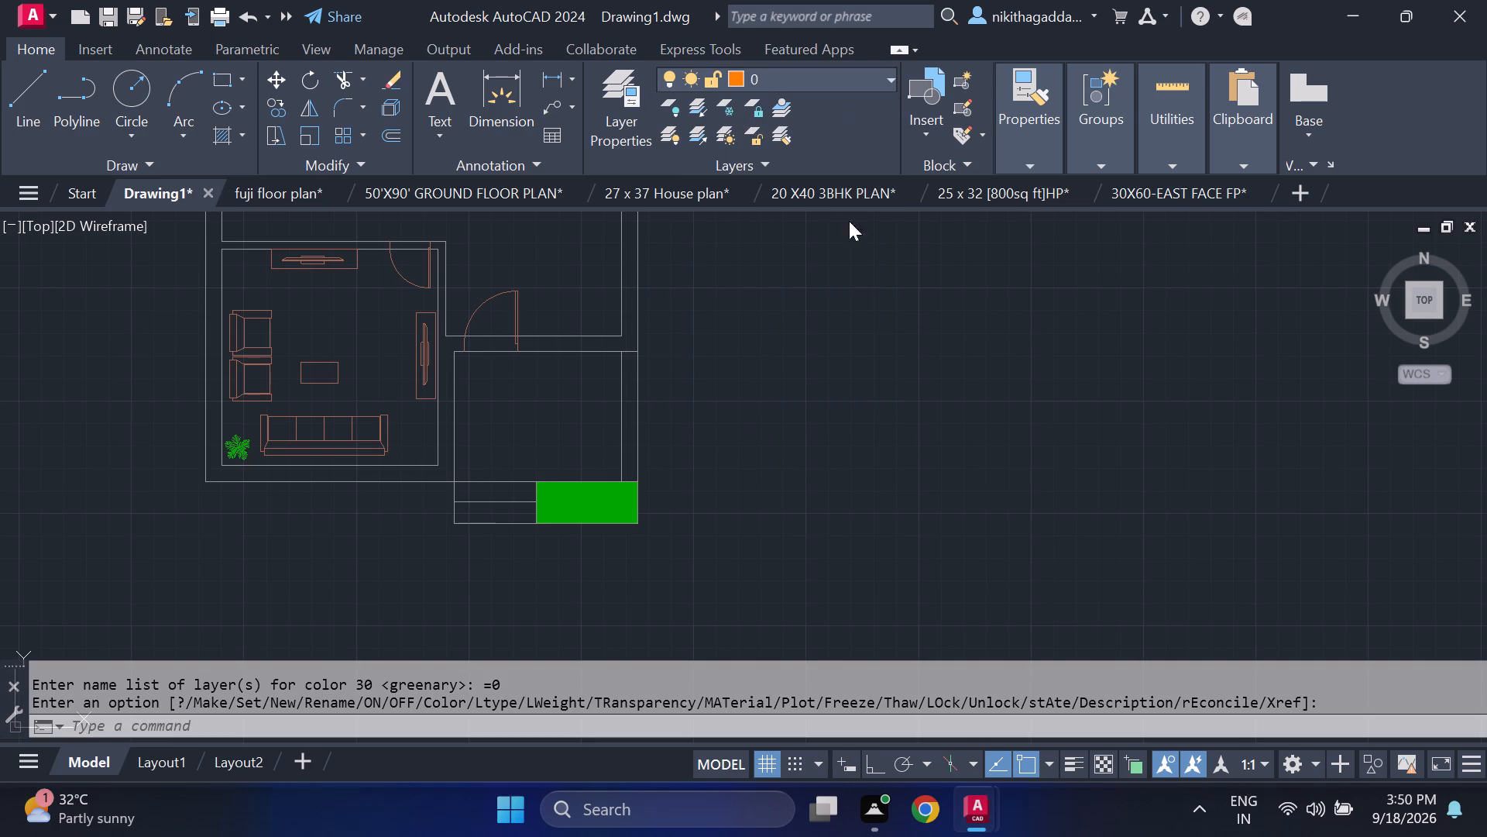
Insert a Trees - Imperial block from the tool palettes into the empty space east of the porch planter.
text(to)
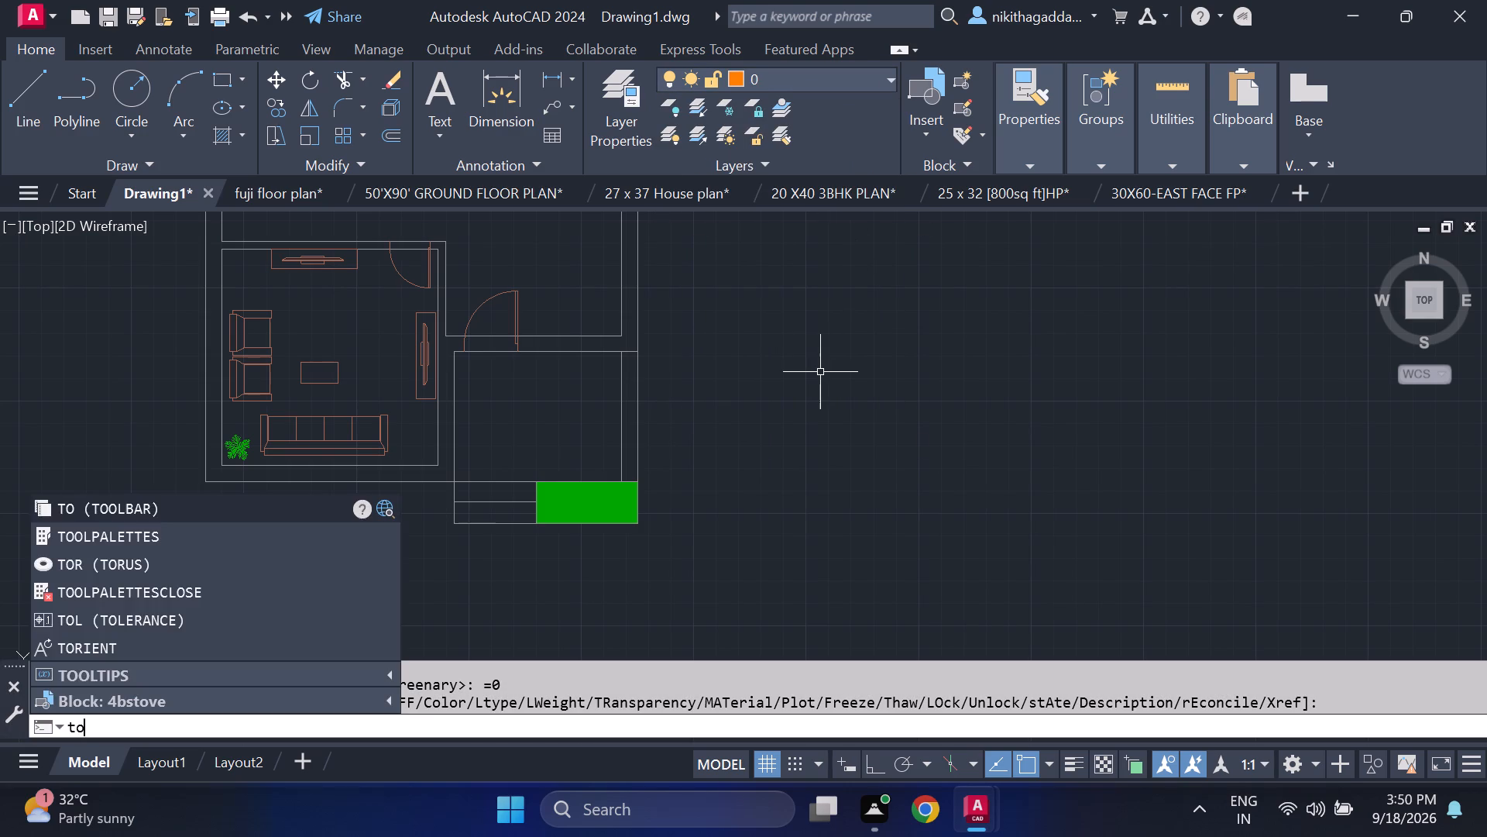
key(BackSpace)
key(p)
key(Return)
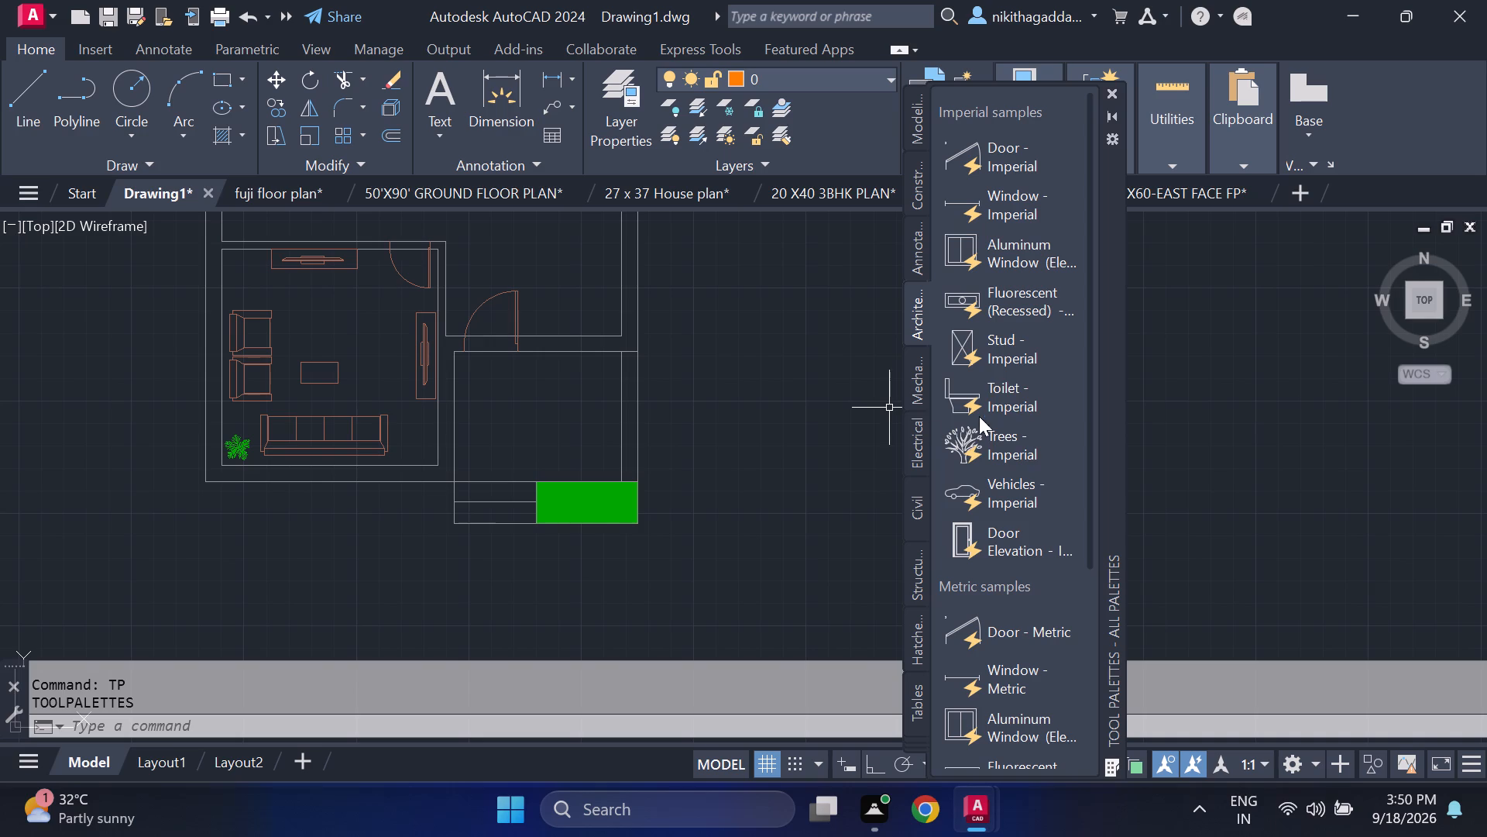
drag(977, 460, 752, 519)
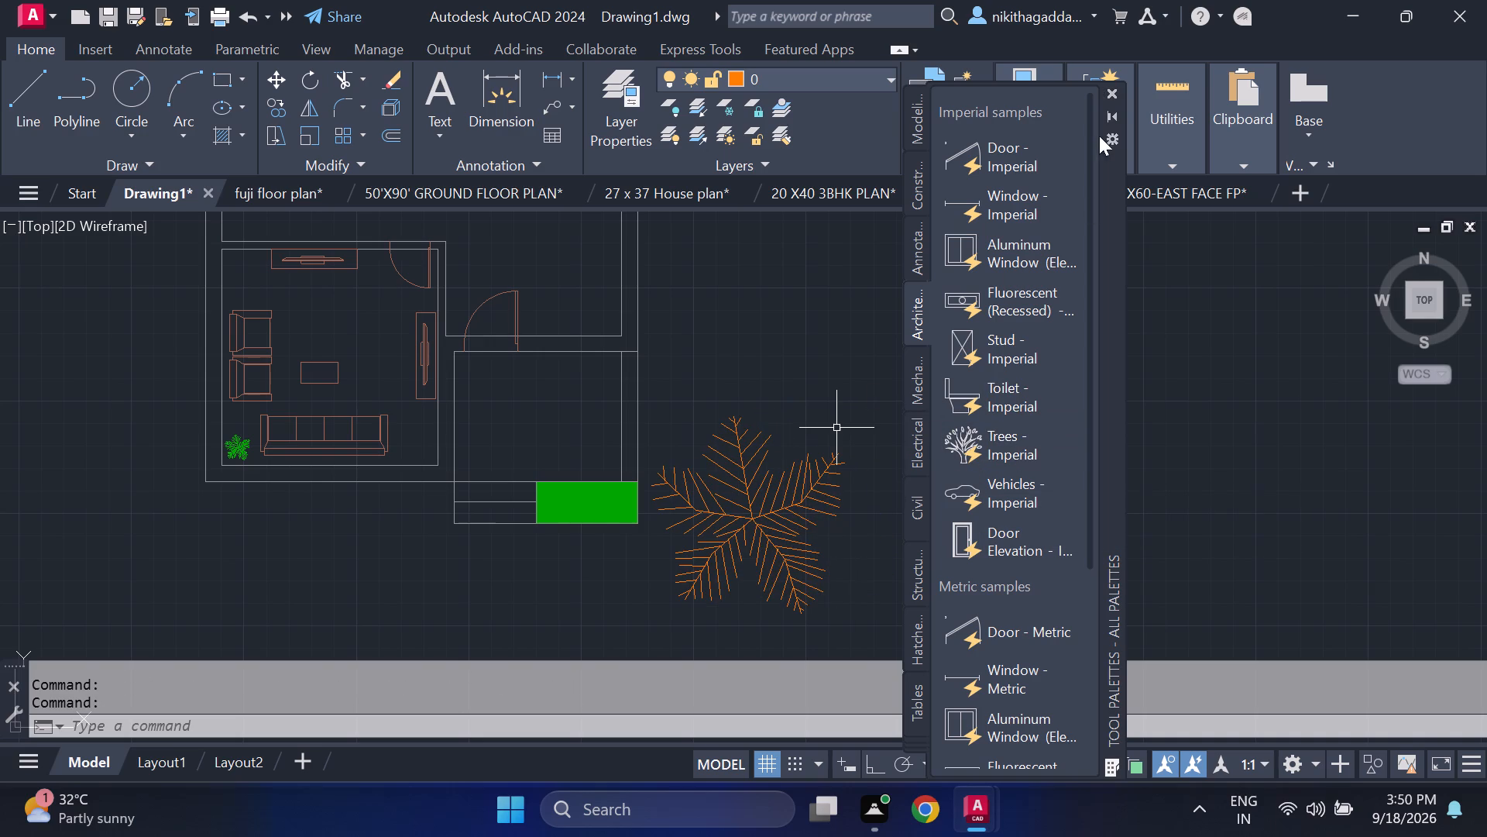
click(1114, 88)
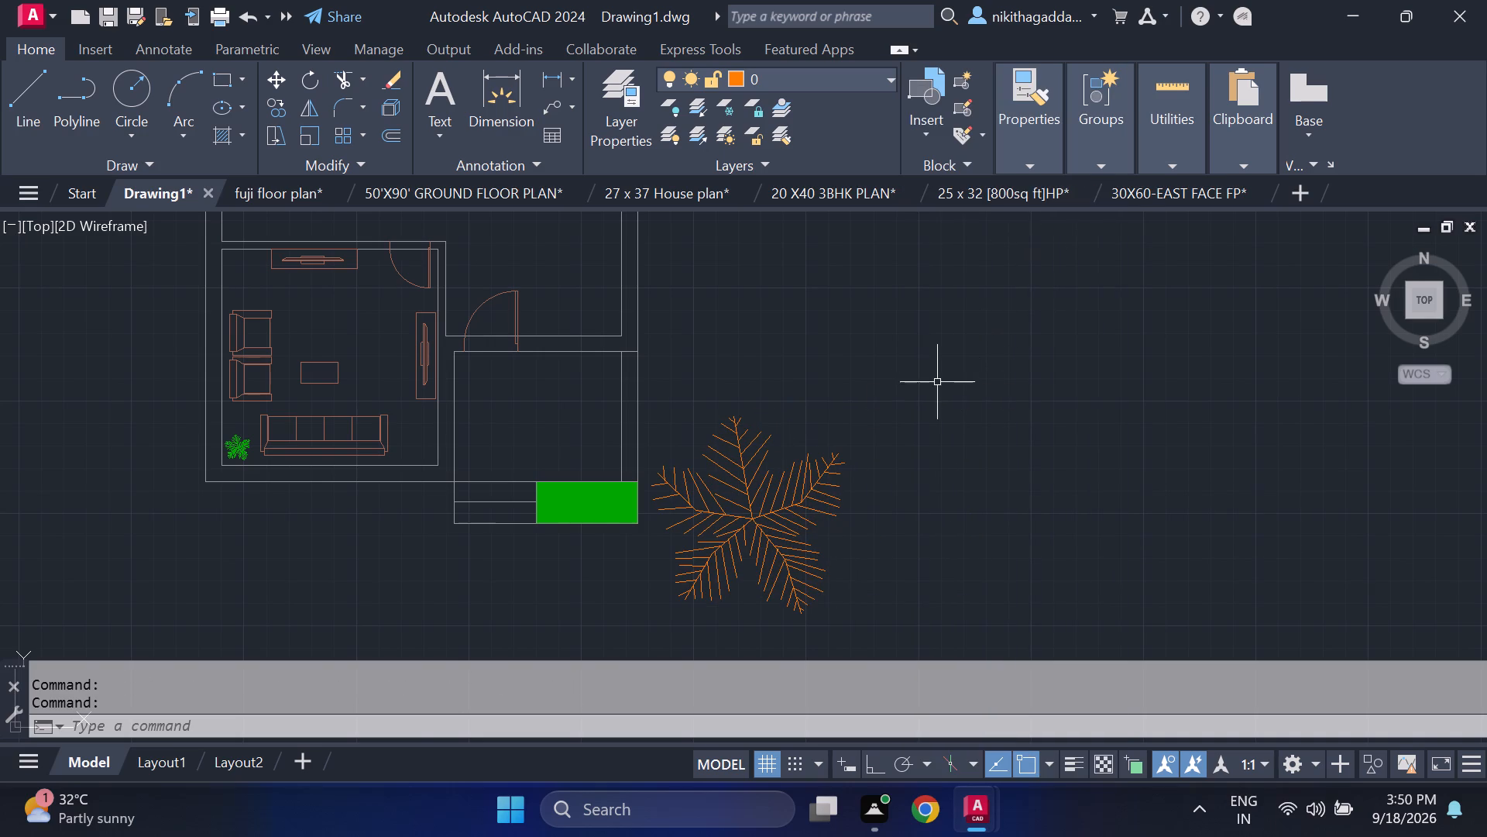
Scale the orange tree block down freehand to roughly one seventh of its size, using its centre as base point.
click(879, 412)
click(729, 574)
text(scale)
key(Return)
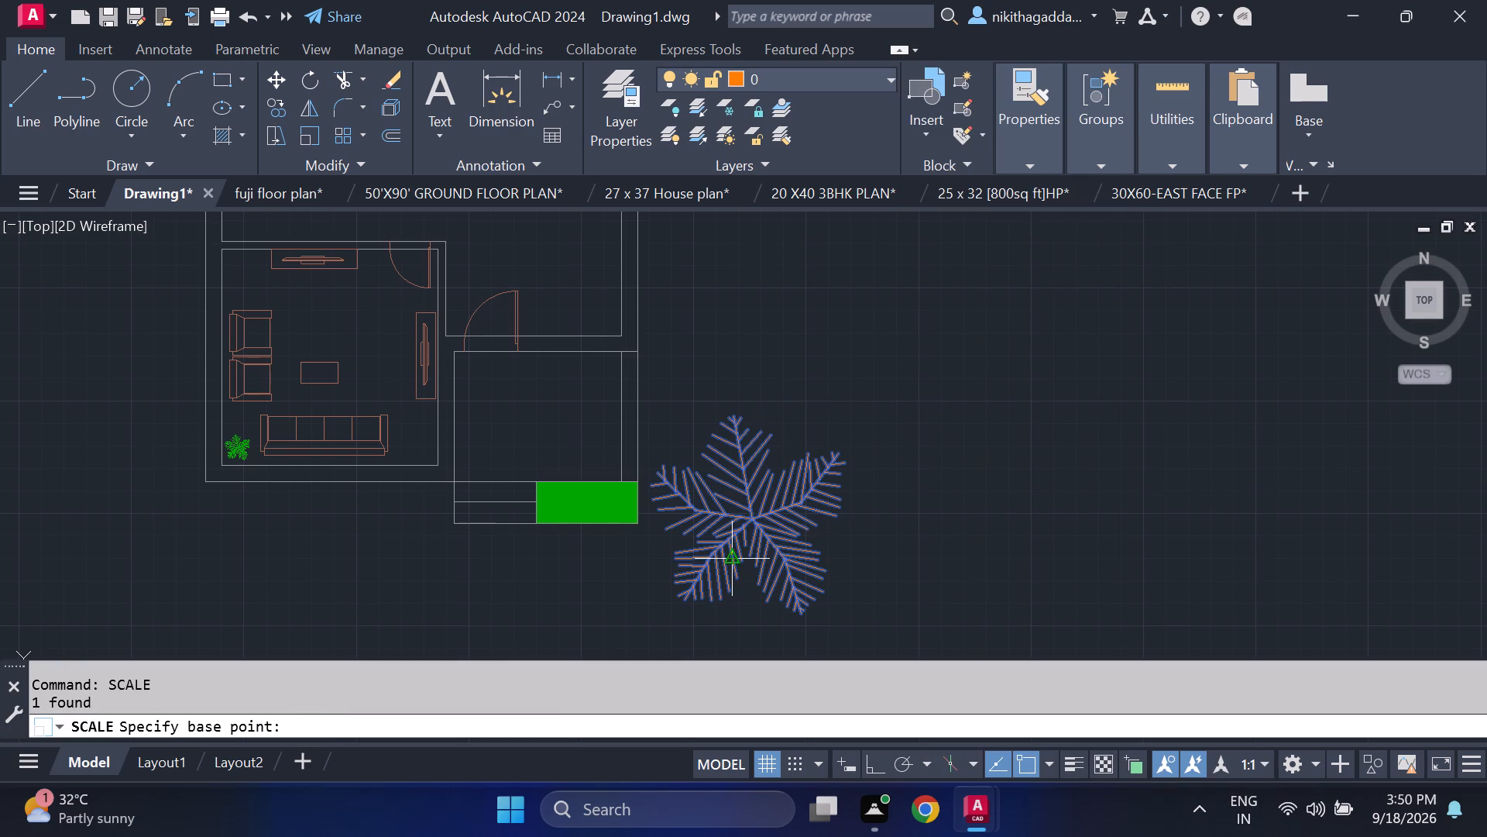
click(752, 514)
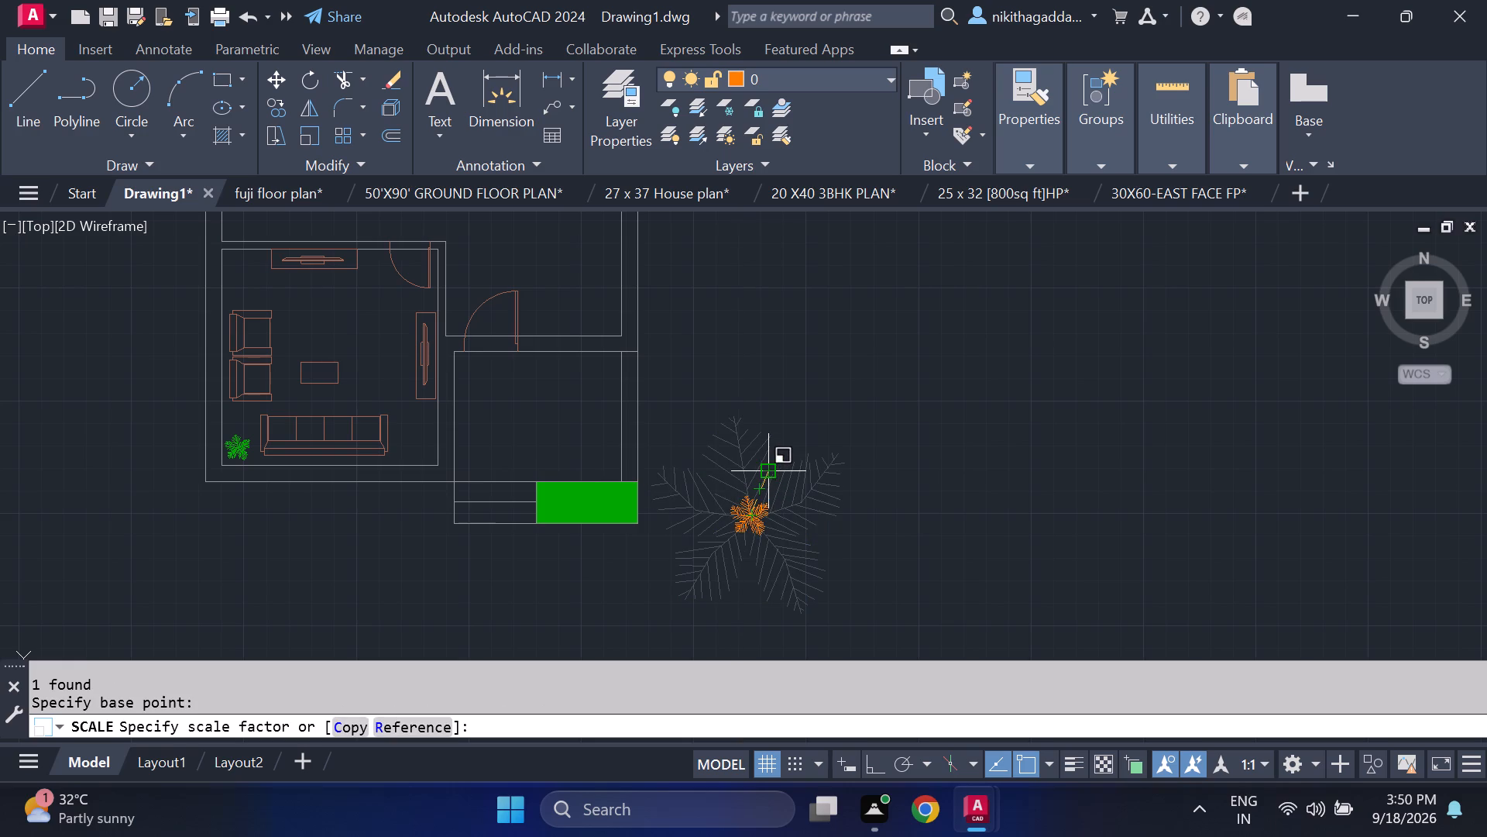
scroll(737, 477, up, 2)
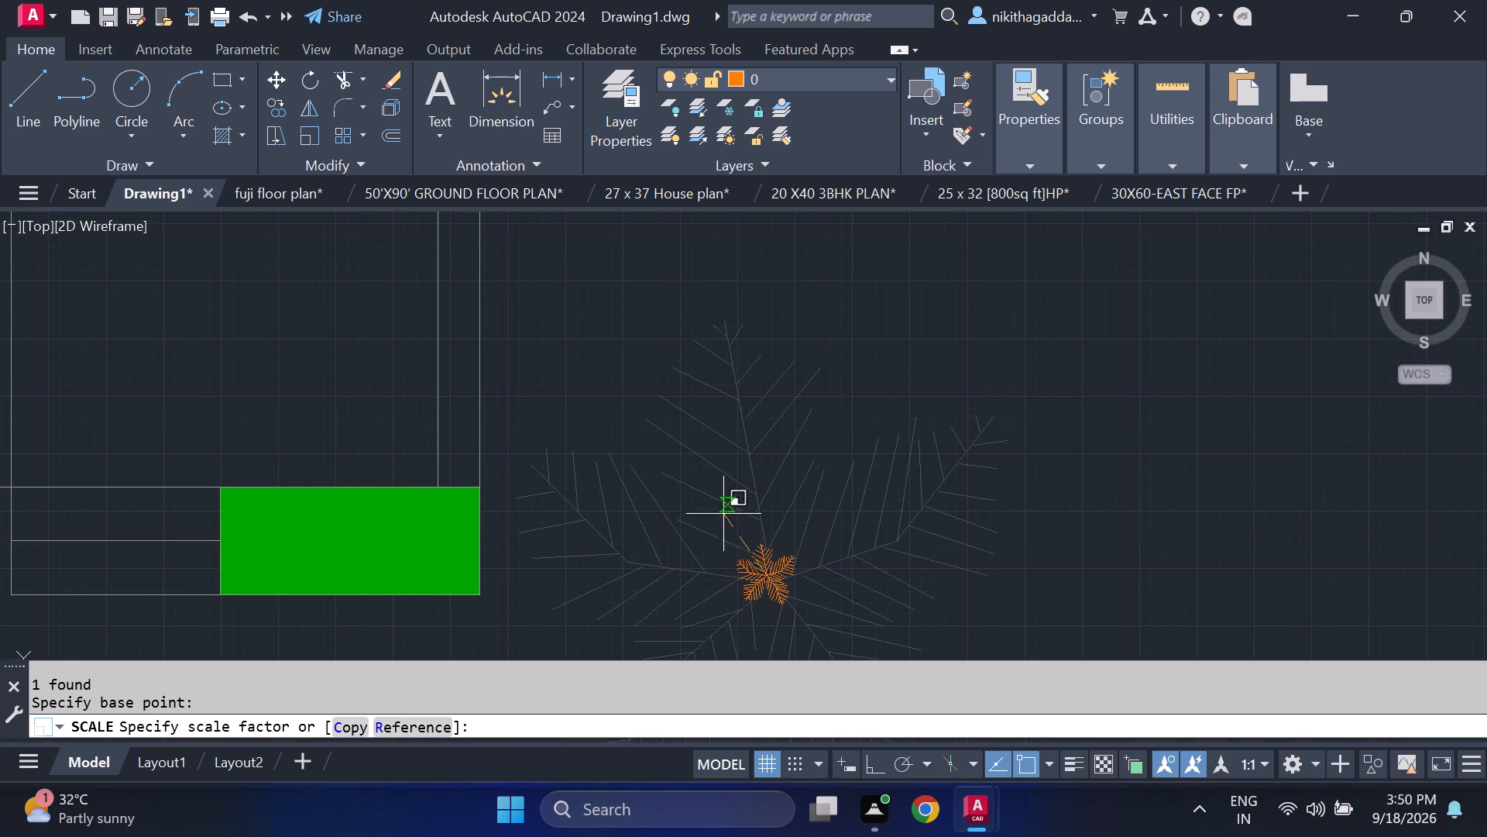
click(723, 510)
Copy the small orange tree to three spots spread across the green hatched porch planter.
drag(859, 538, 840, 542)
click(719, 622)
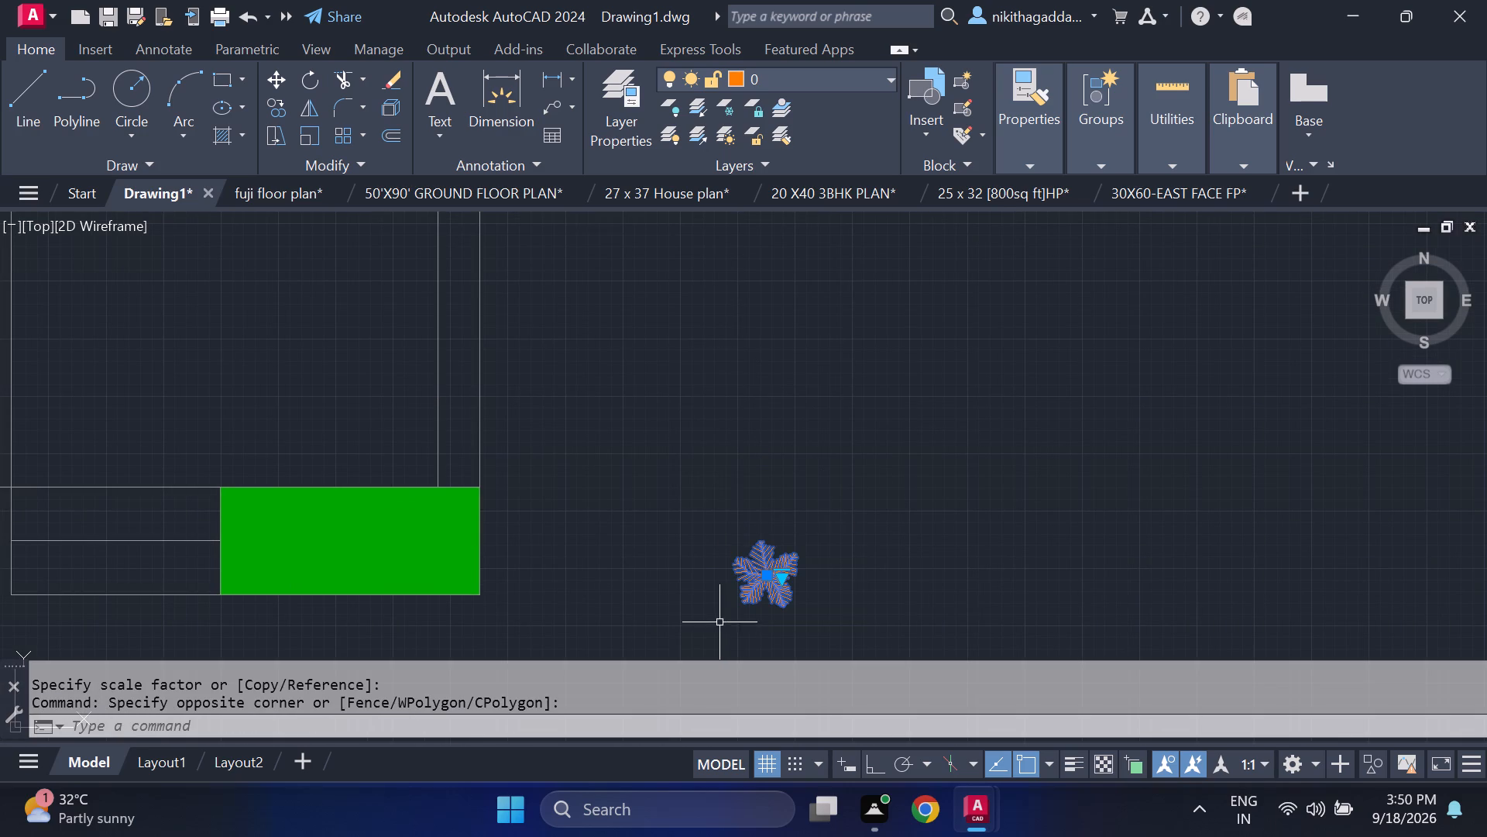
text(co)
key(Return)
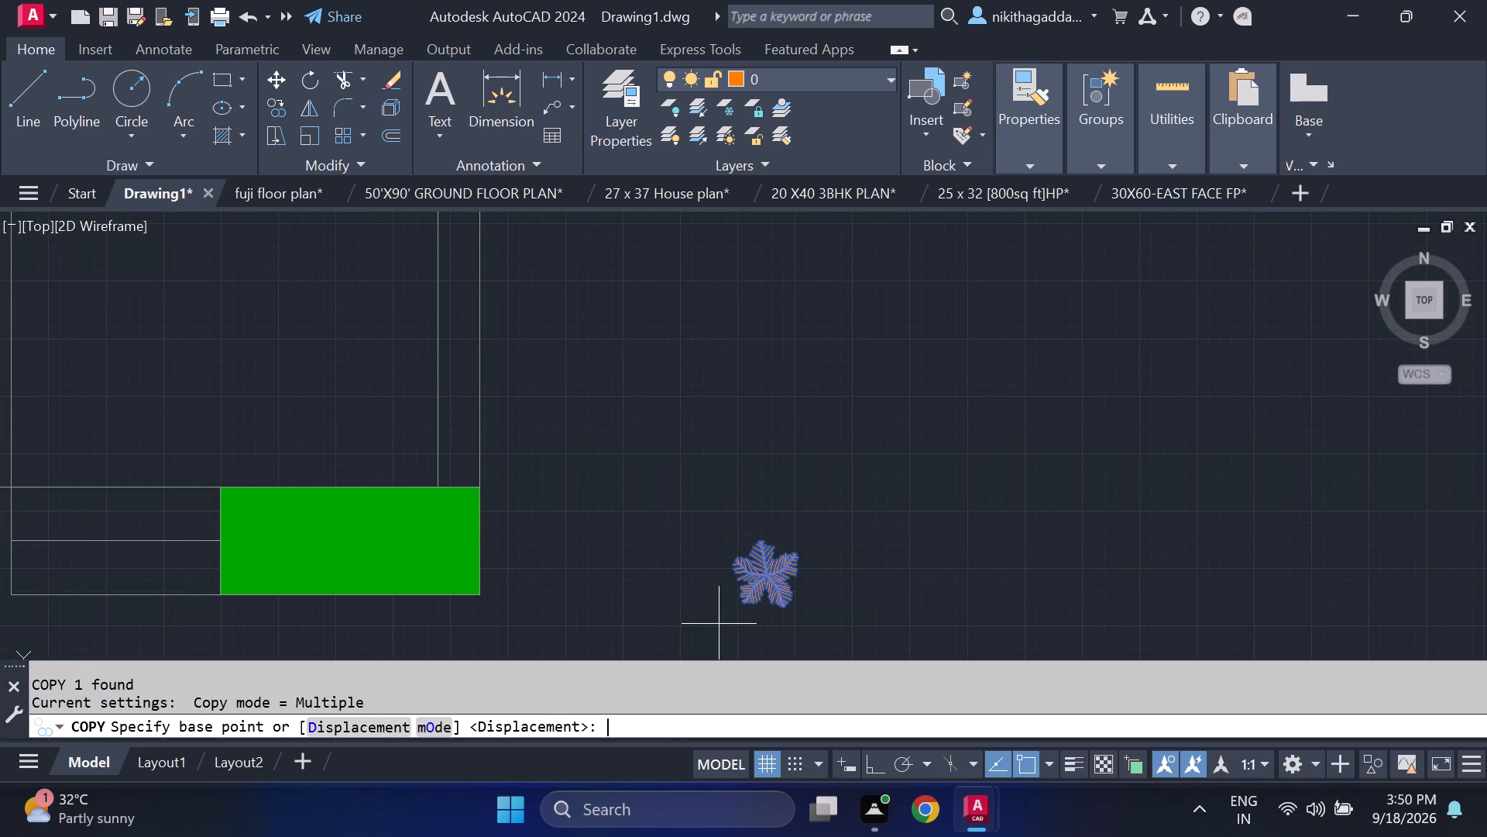
drag(771, 569, 763, 571)
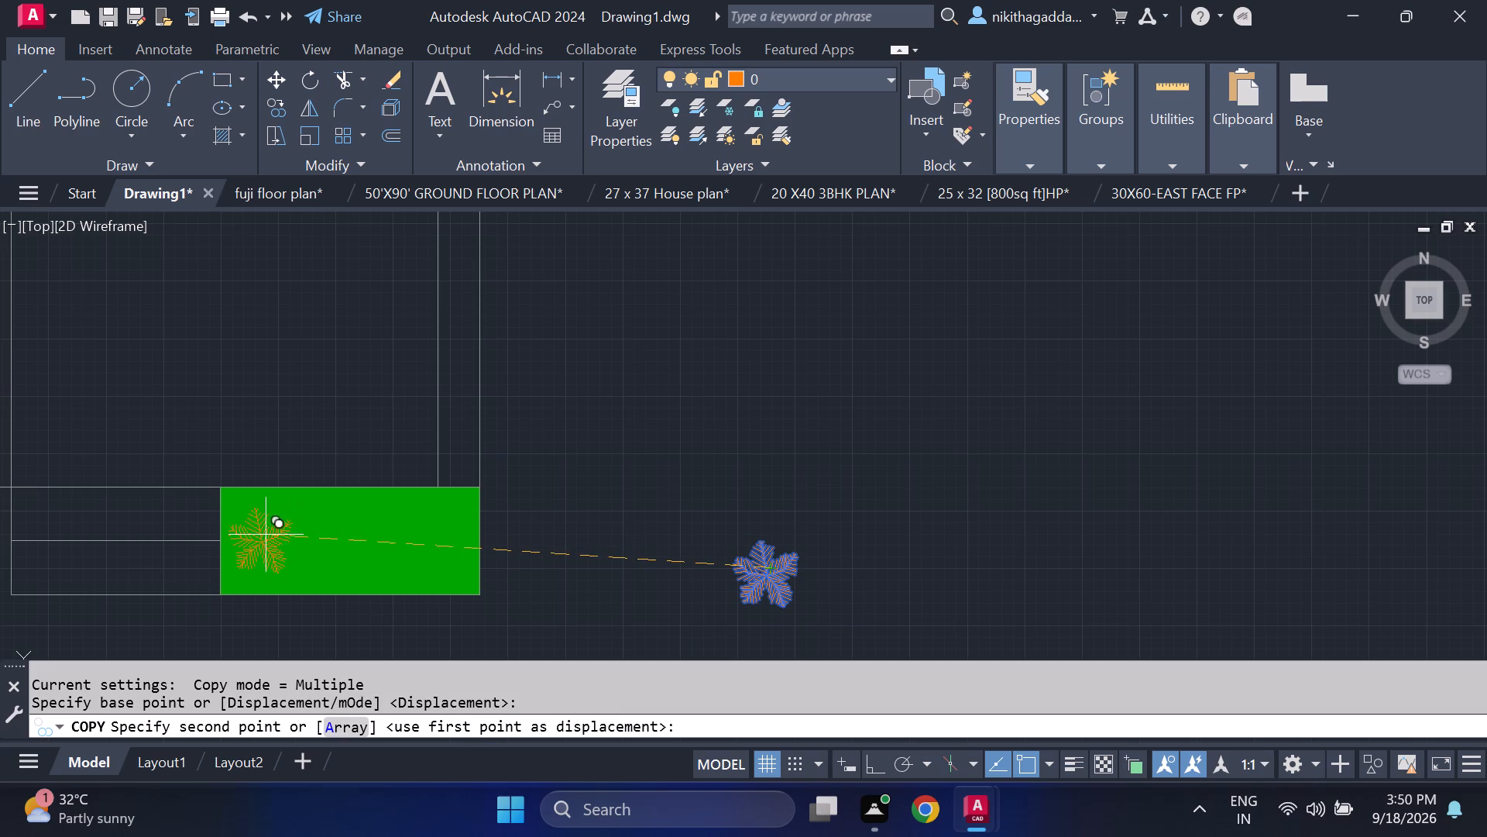
click(265, 535)
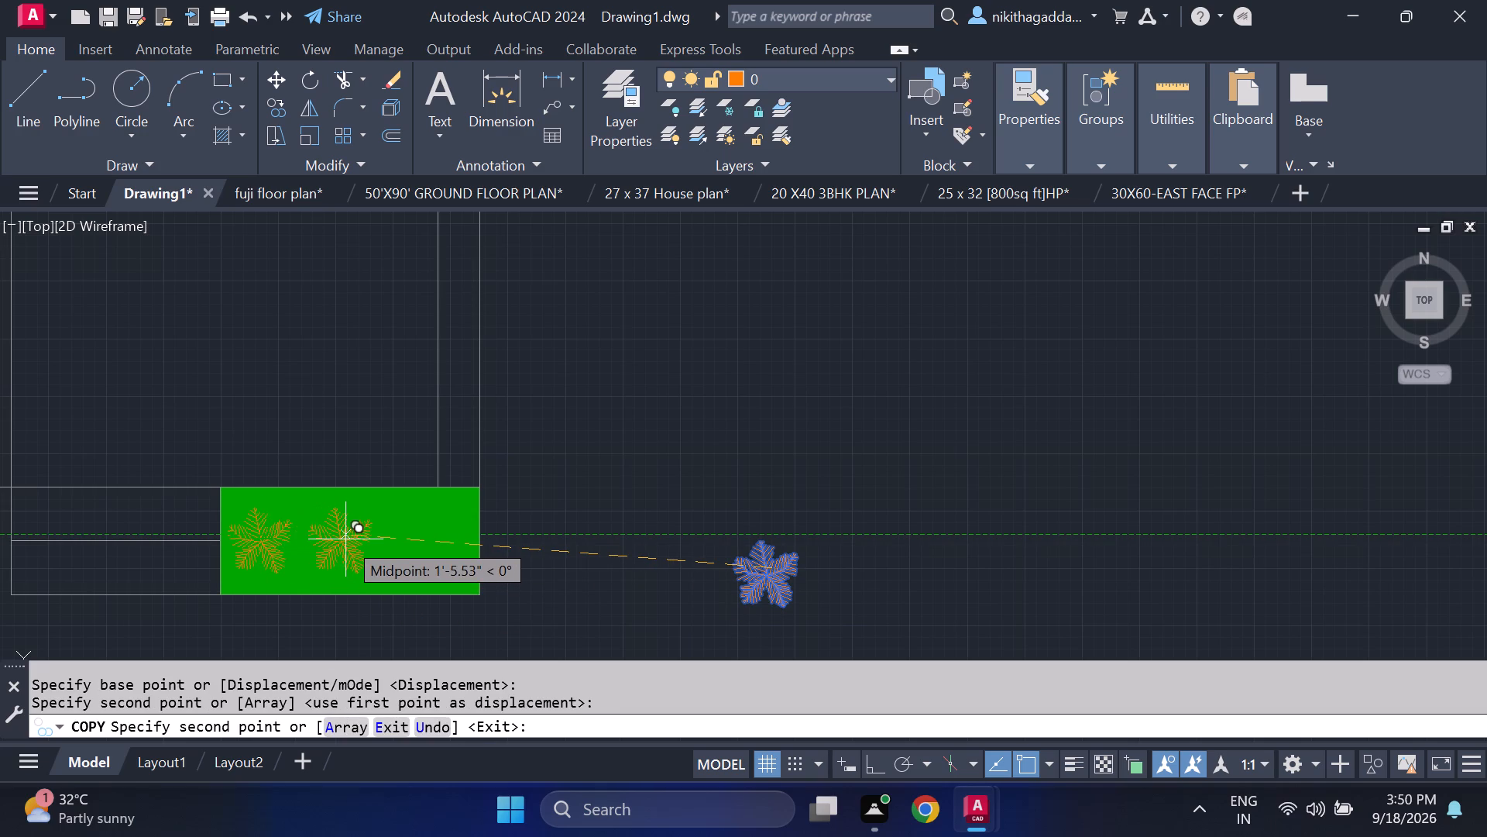
click(345, 539)
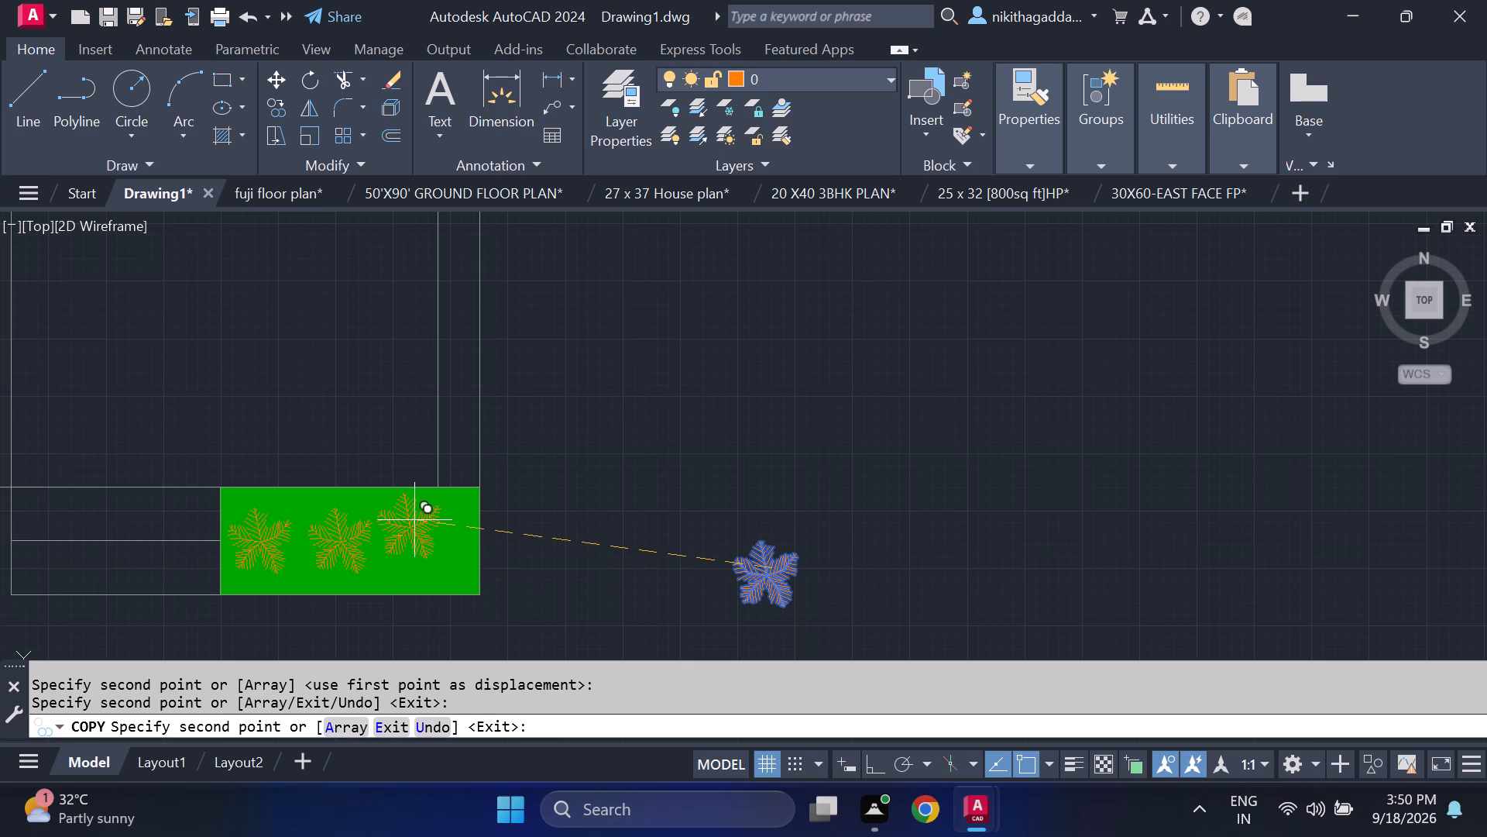
click(414, 520)
Place one more copy of the orange tree in the empty space between the planter and the original tree.
scroll(747, 436, down, 2)
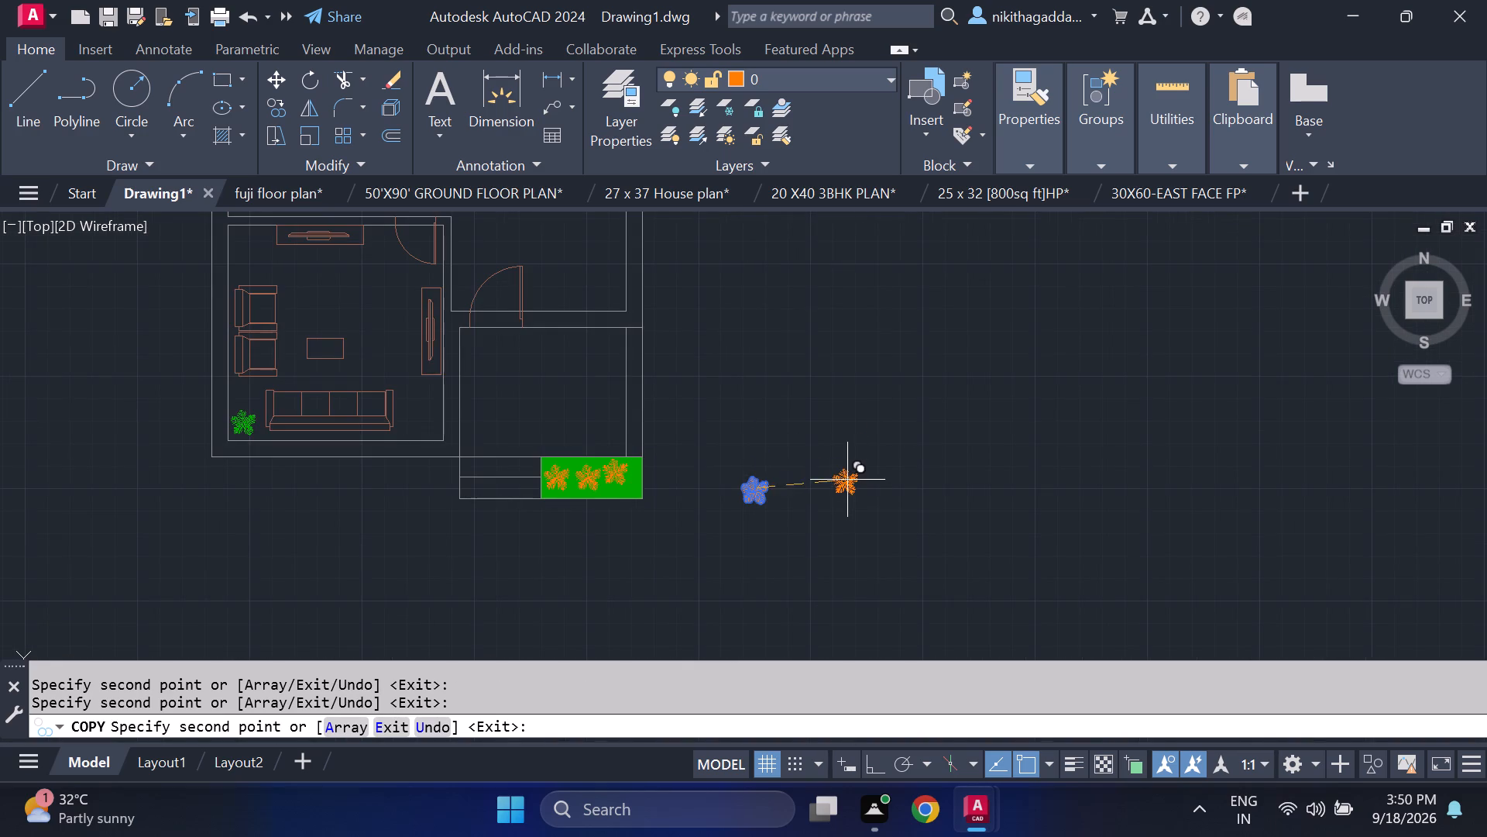
scroll(847, 480, down, 1)
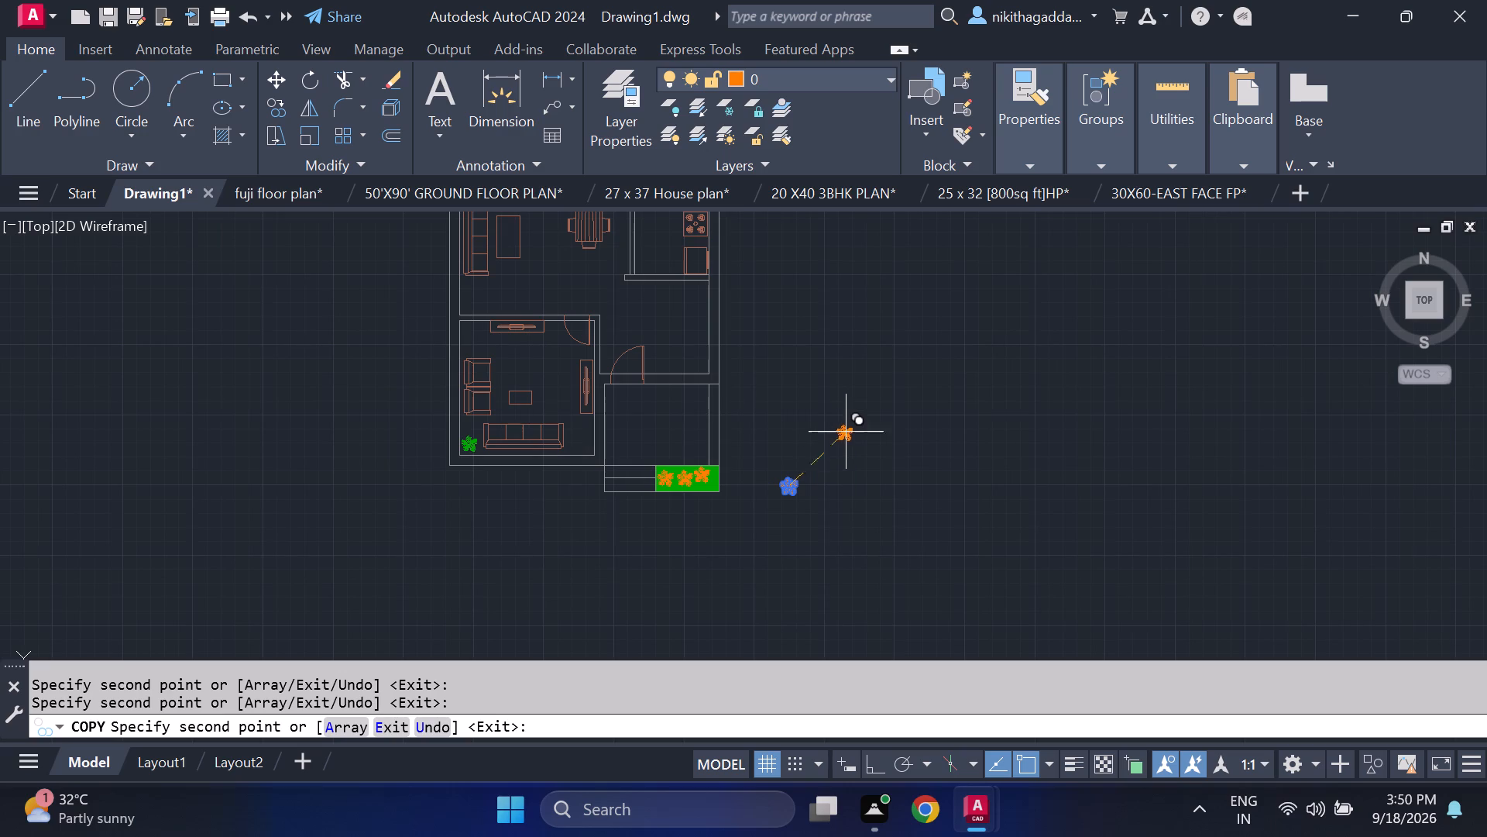
scroll(795, 453, up, 1)
scroll(732, 482, up, 2)
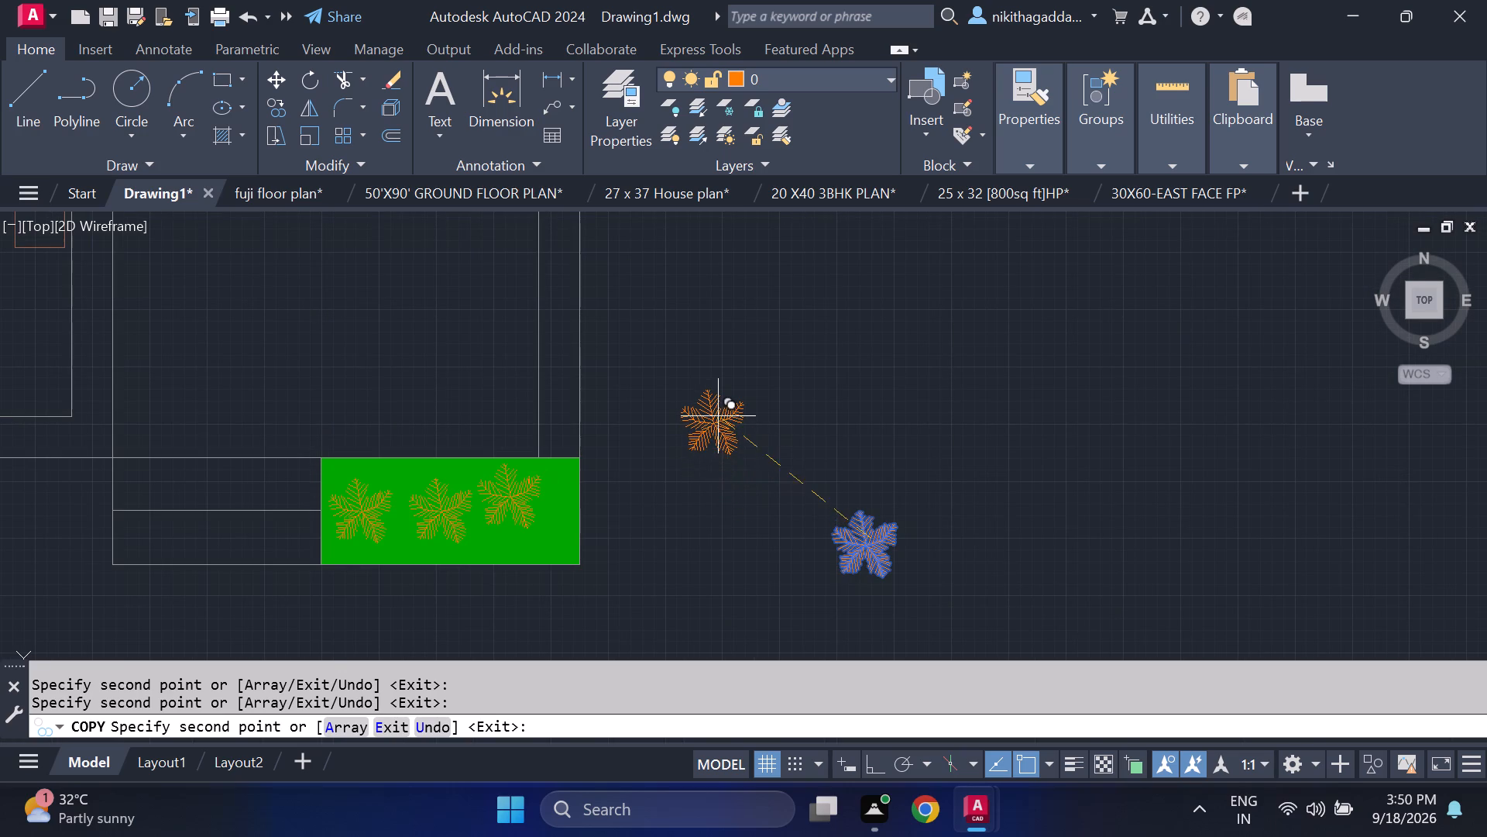
click(720, 412)
key(Escape)
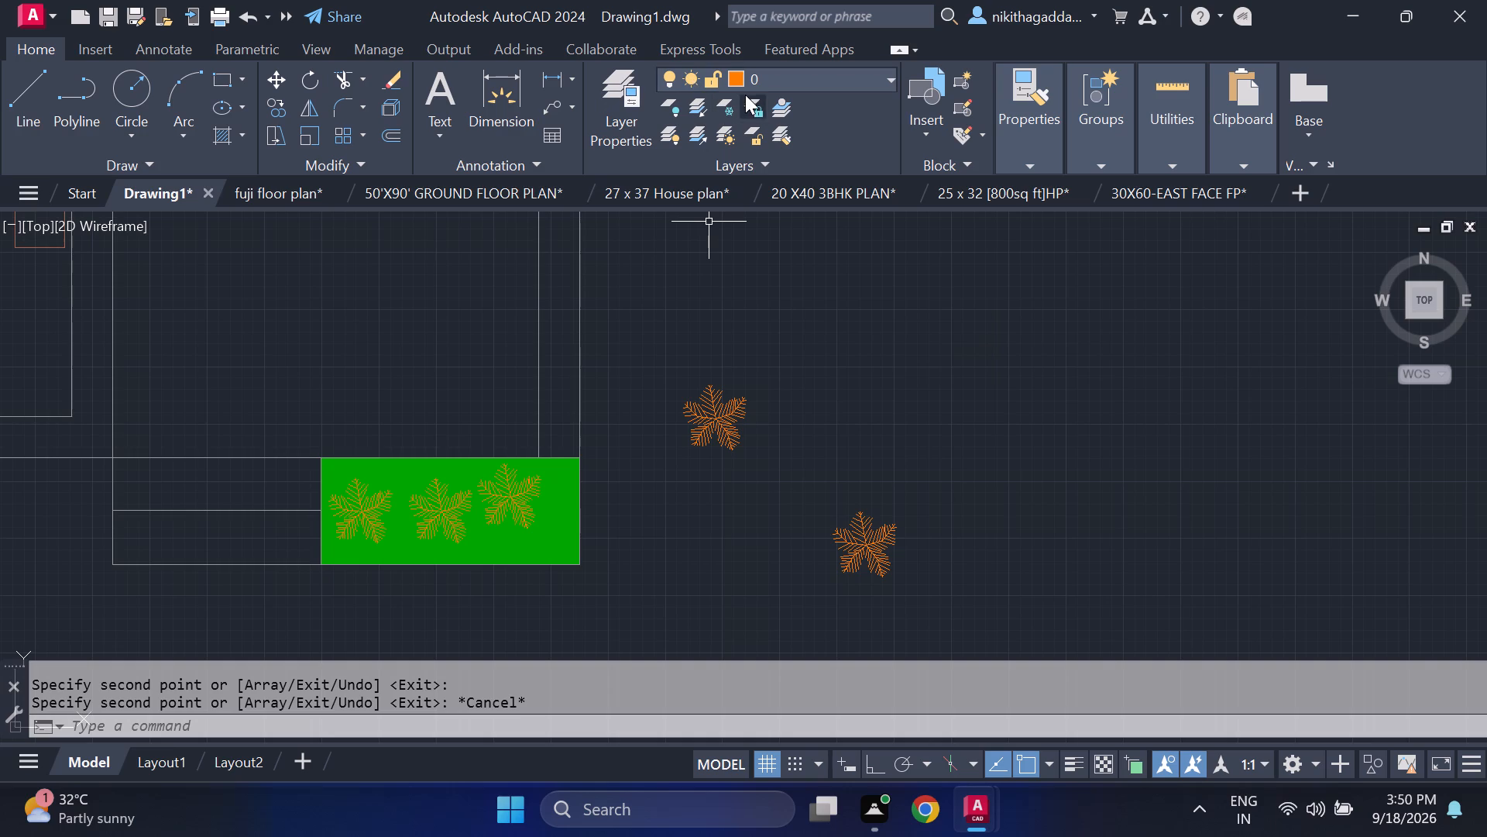
Set layer 0's colour to dark green, index 104.
click(737, 77)
click(747, 111)
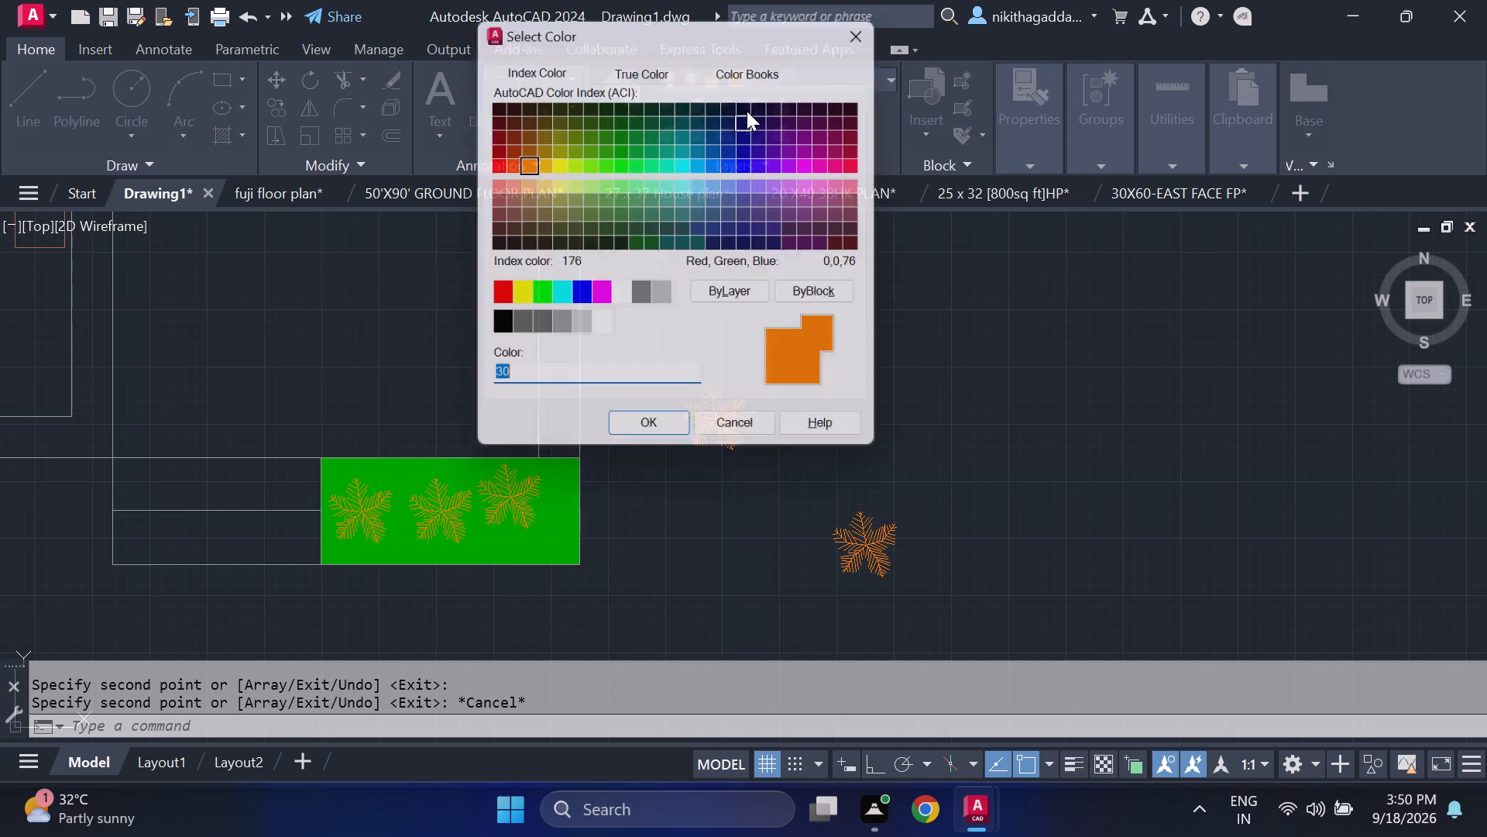
click(643, 129)
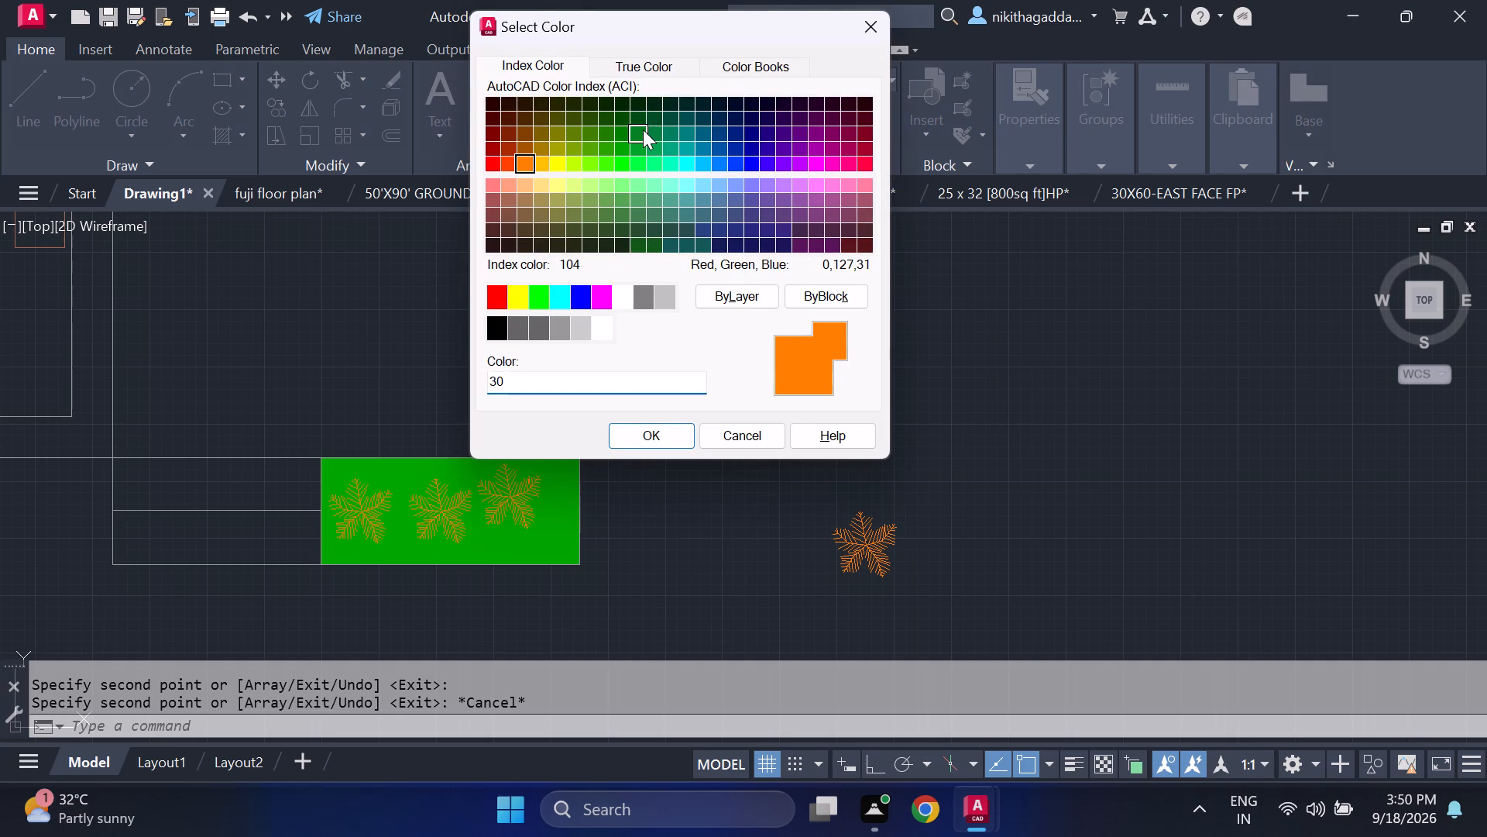
click(662, 431)
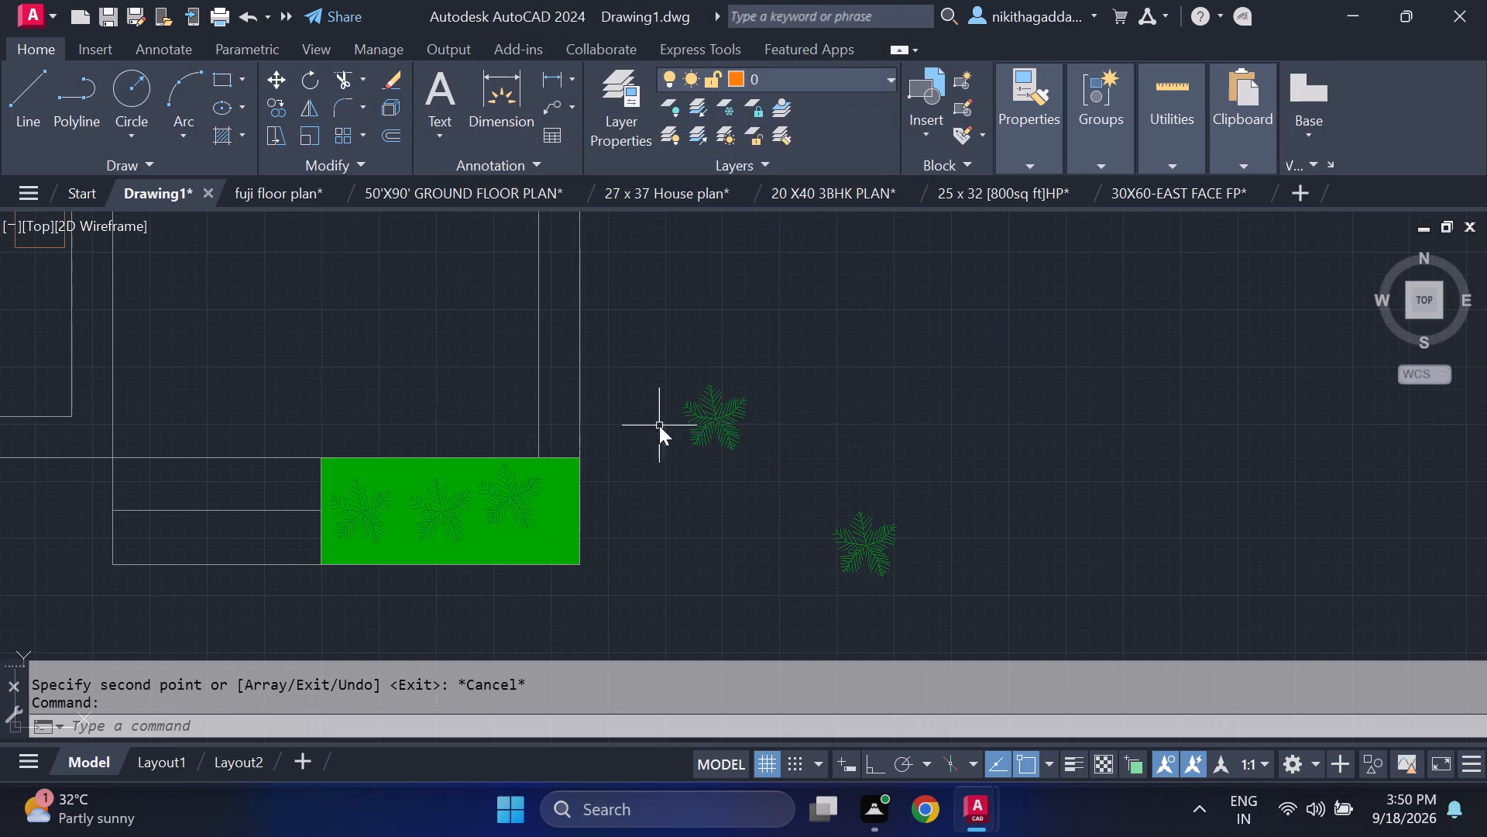
On the furniture layer, draw a narrow three-sided line trunk about 7 inches long below the centre of the tree copy beside the planter.
scroll(776, 443, down, 2)
middle_drag(697, 498, 754, 576)
scroll(773, 543, up, 1)
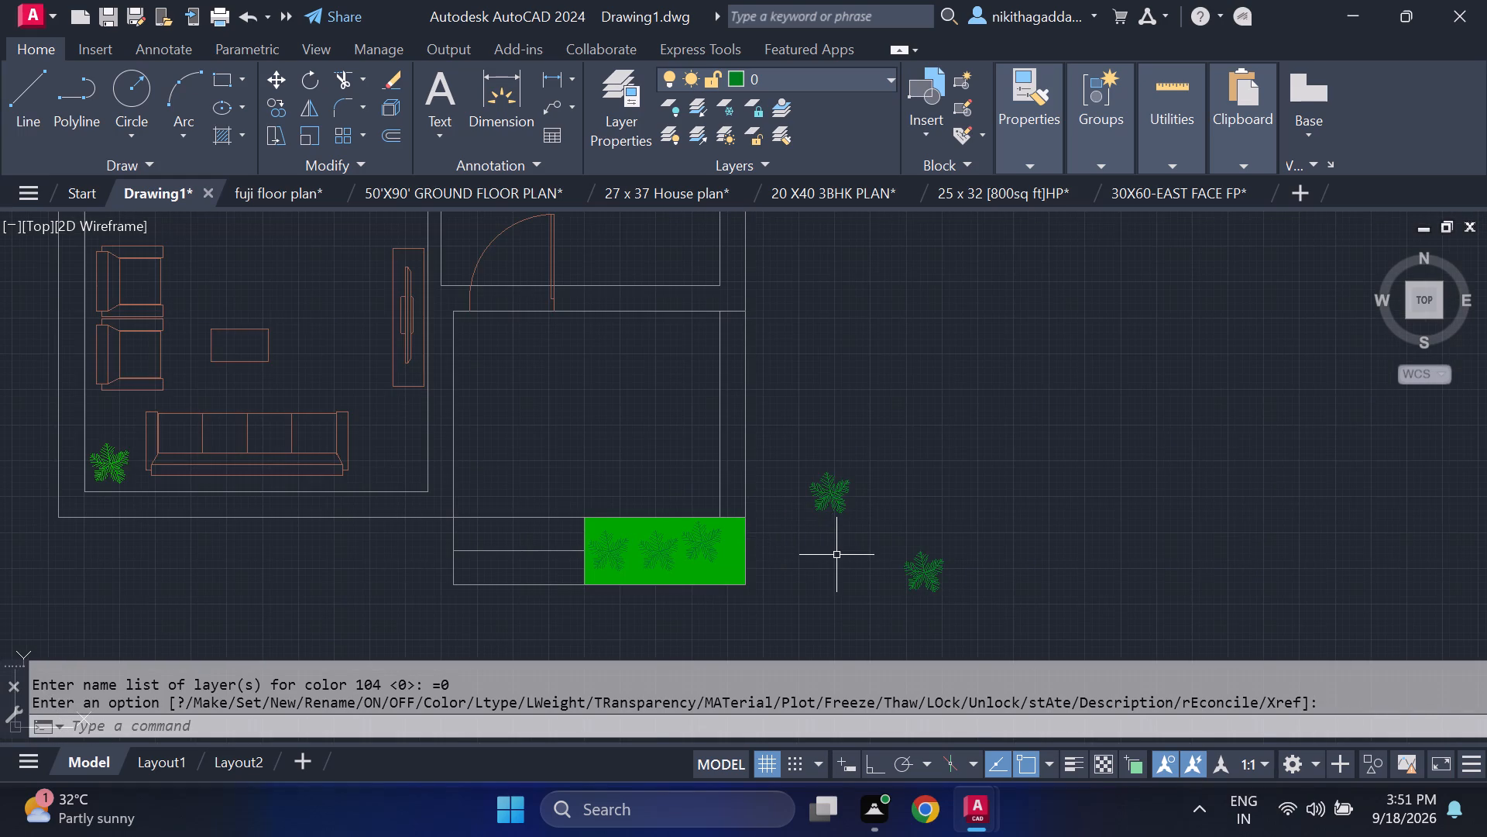
scroll(836, 555, up, 3)
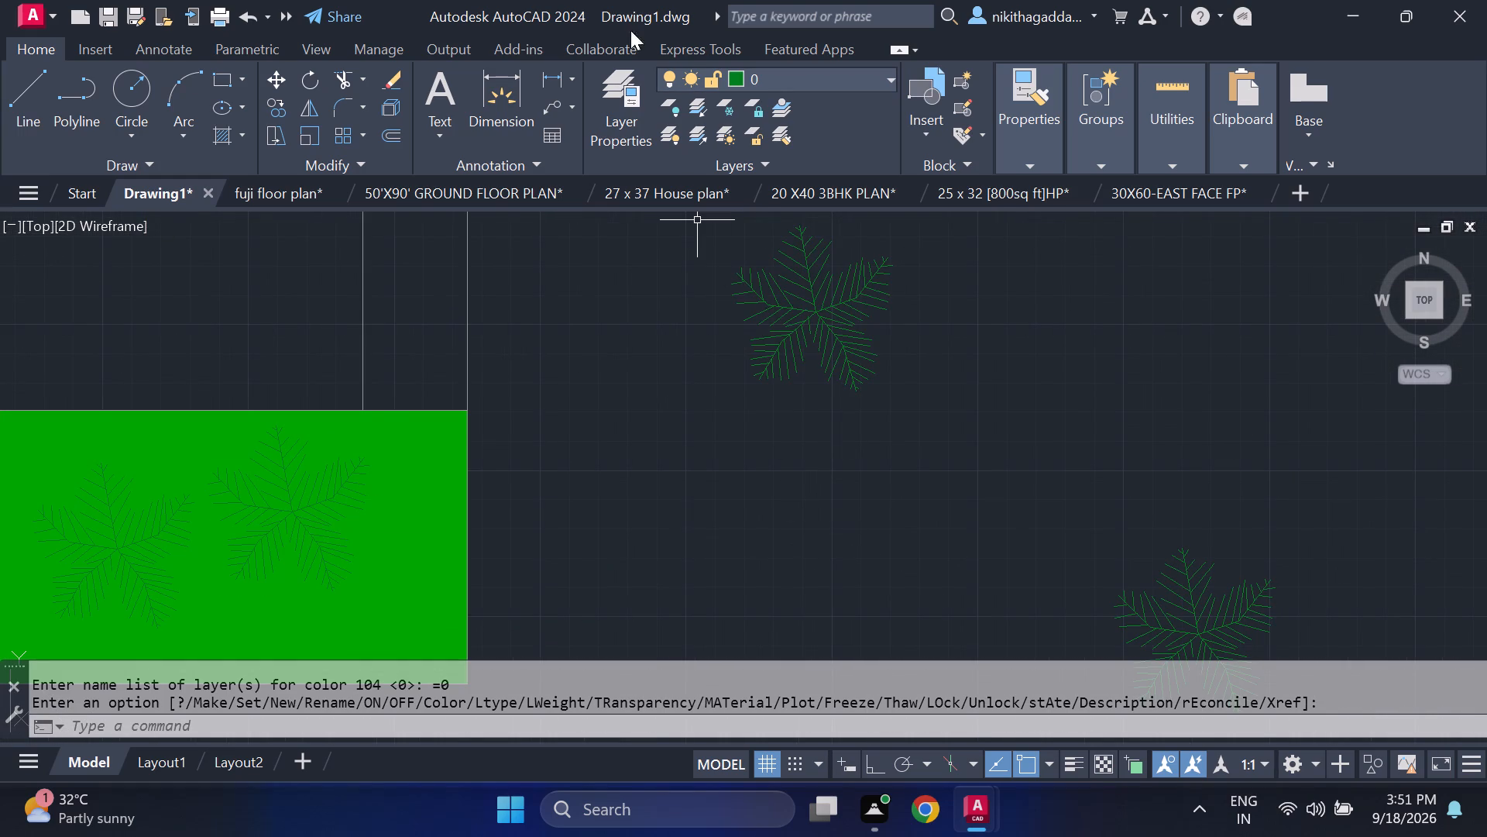
click(857, 71)
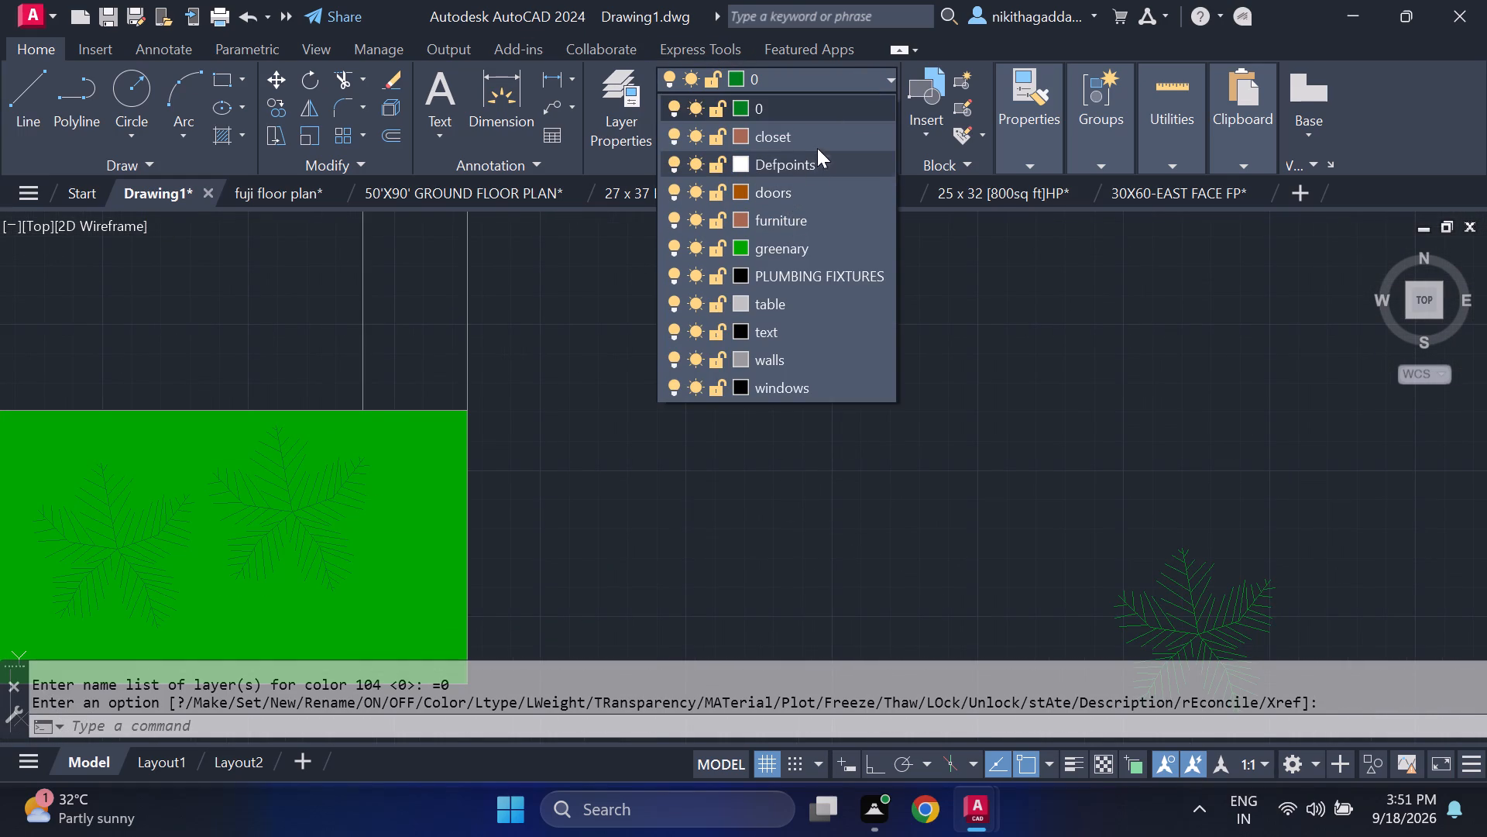
click(798, 214)
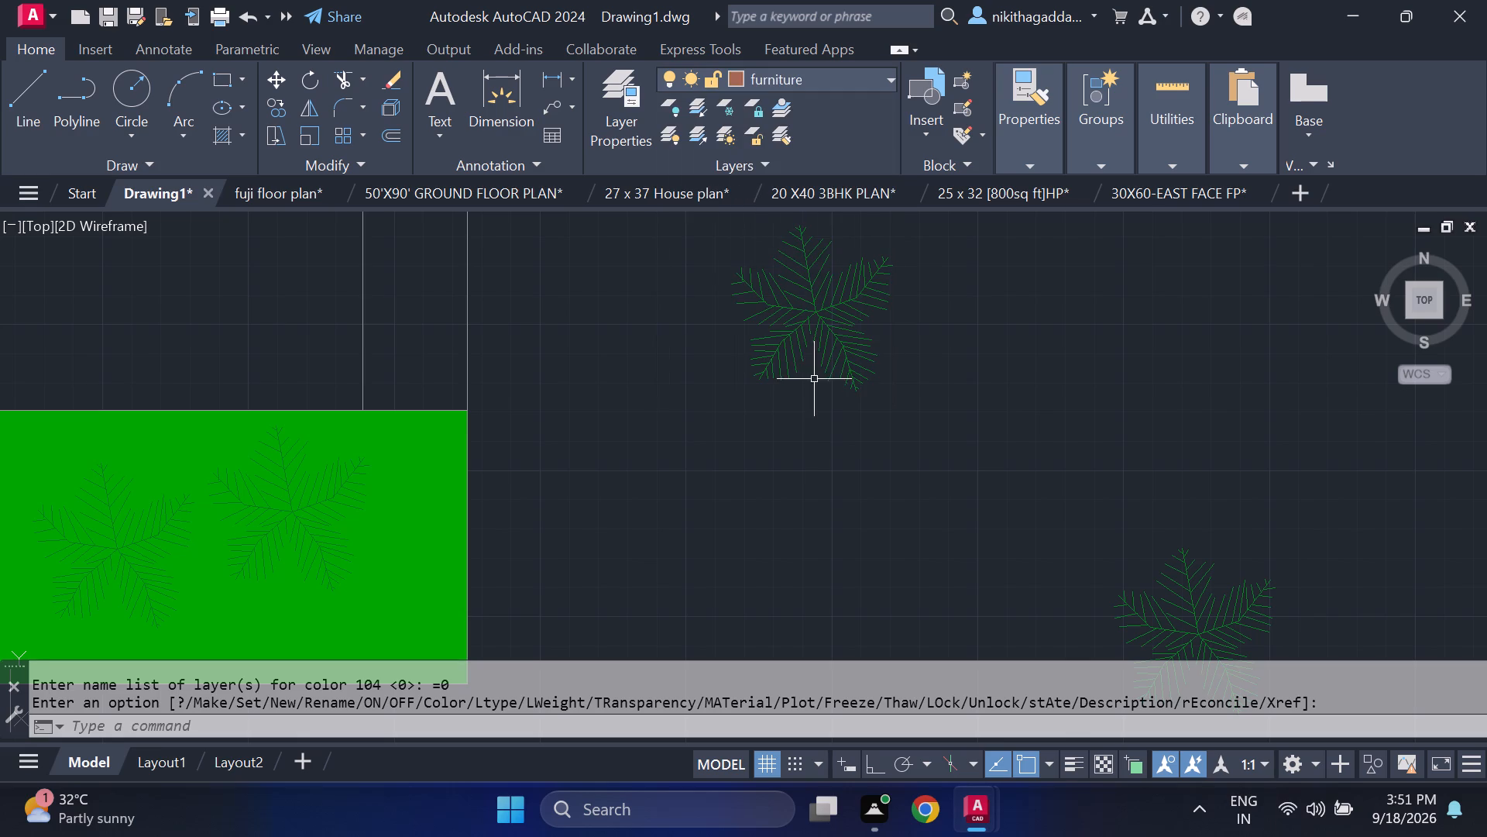
key(l)
key(Return)
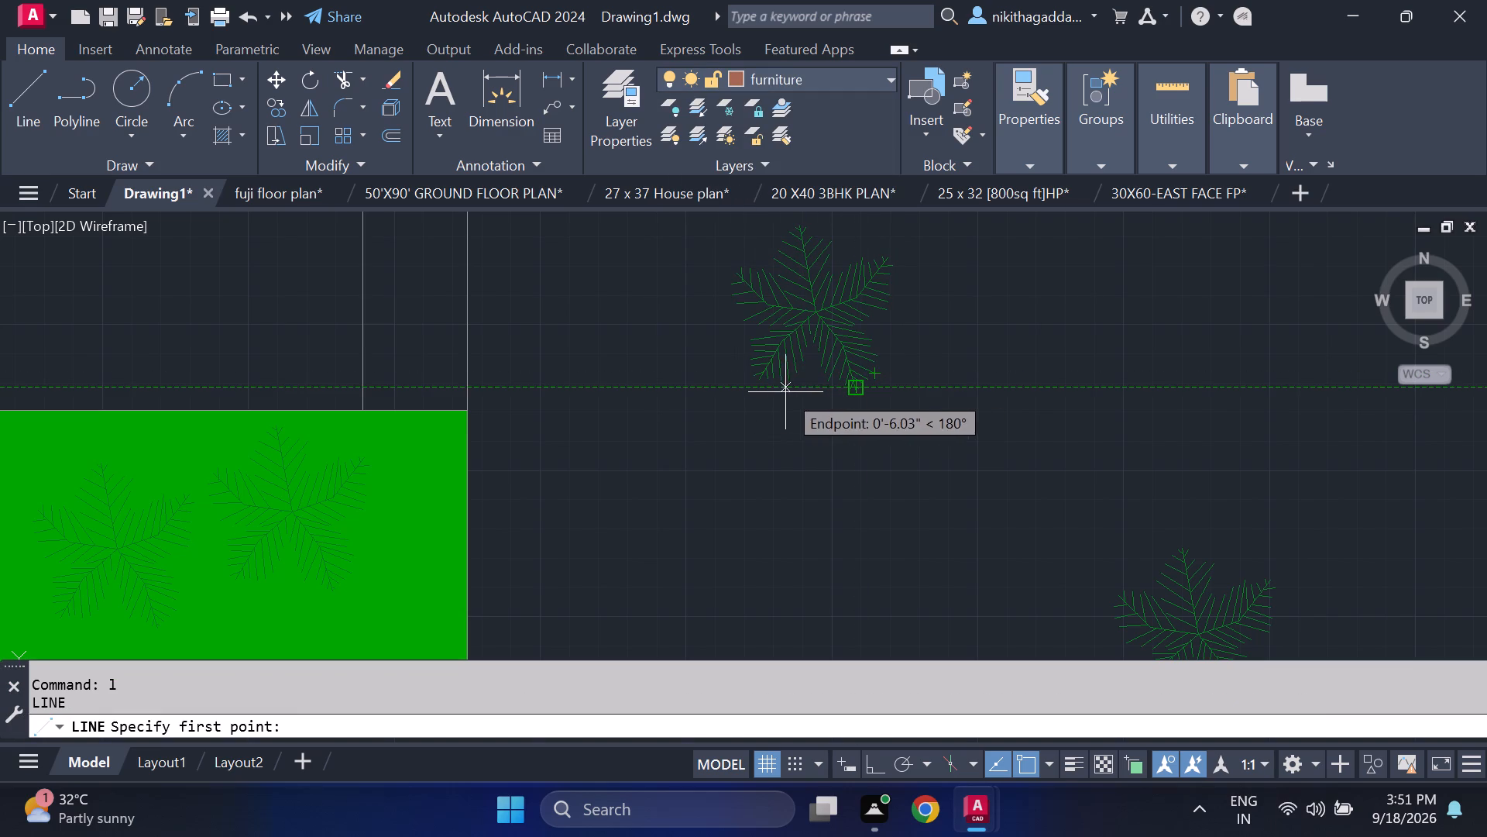
scroll(797, 396, up, 1)
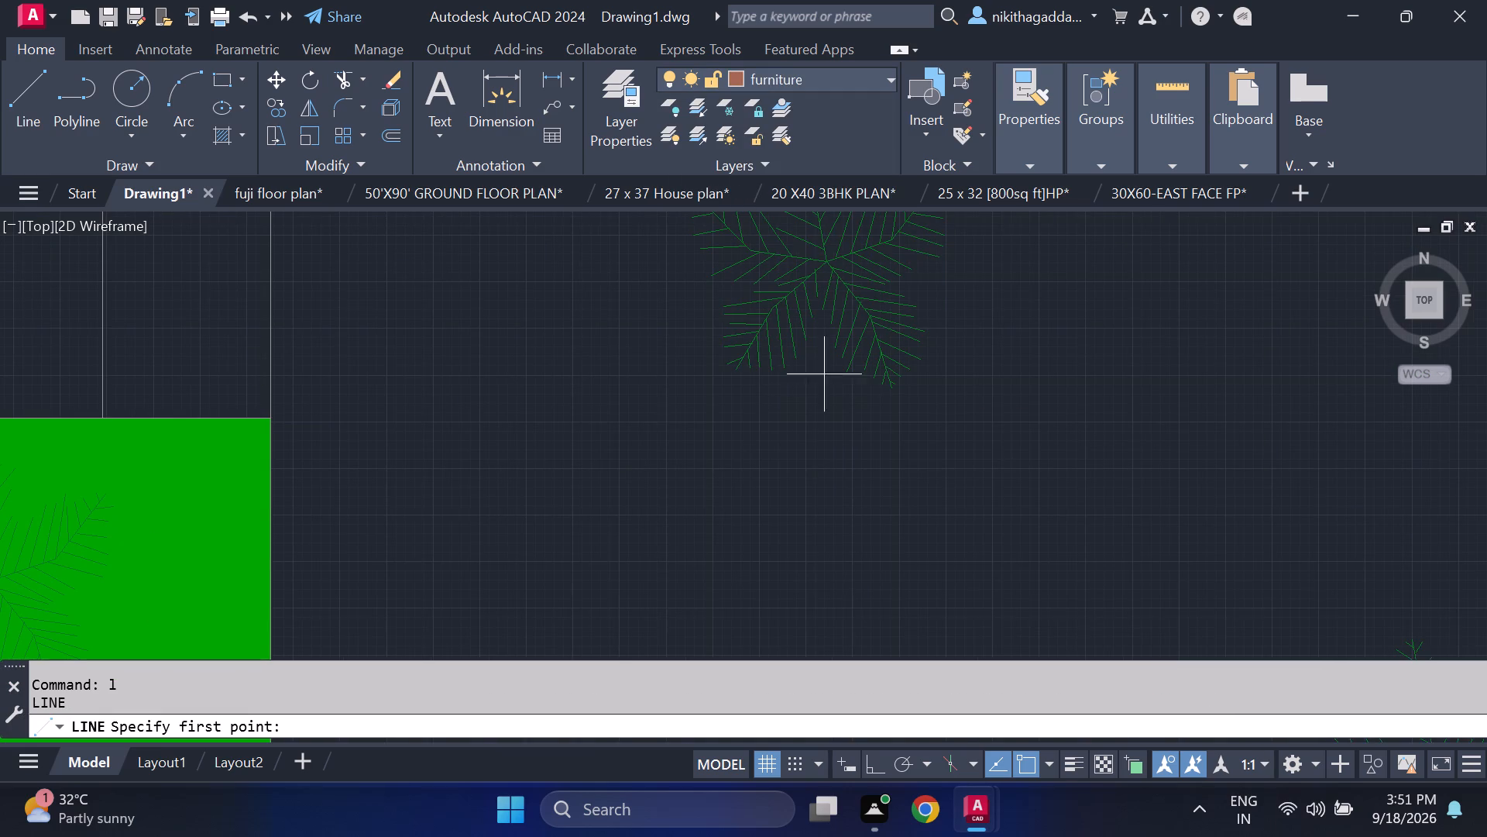
click(812, 318)
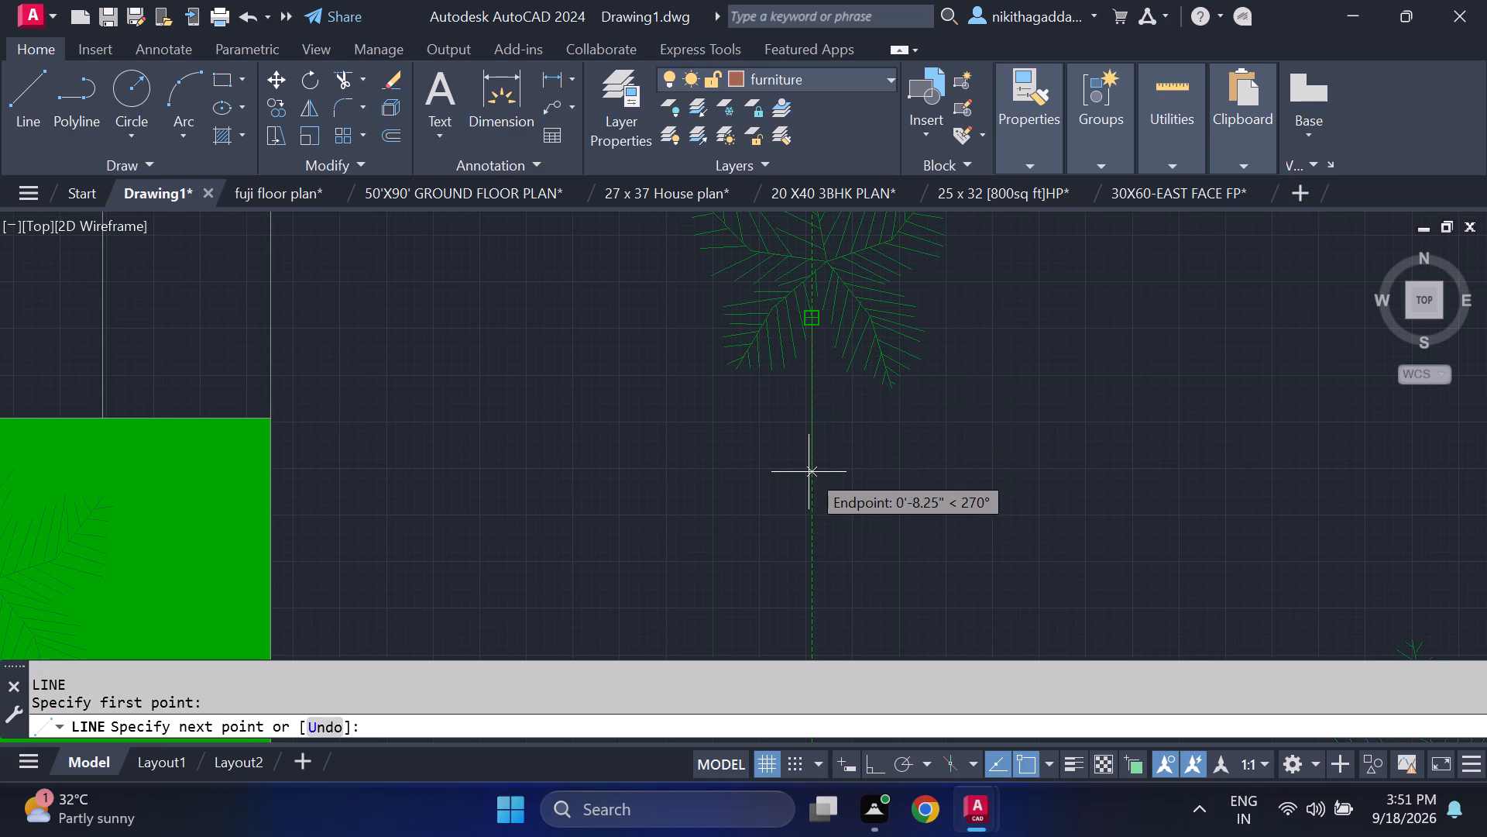
click(810, 451)
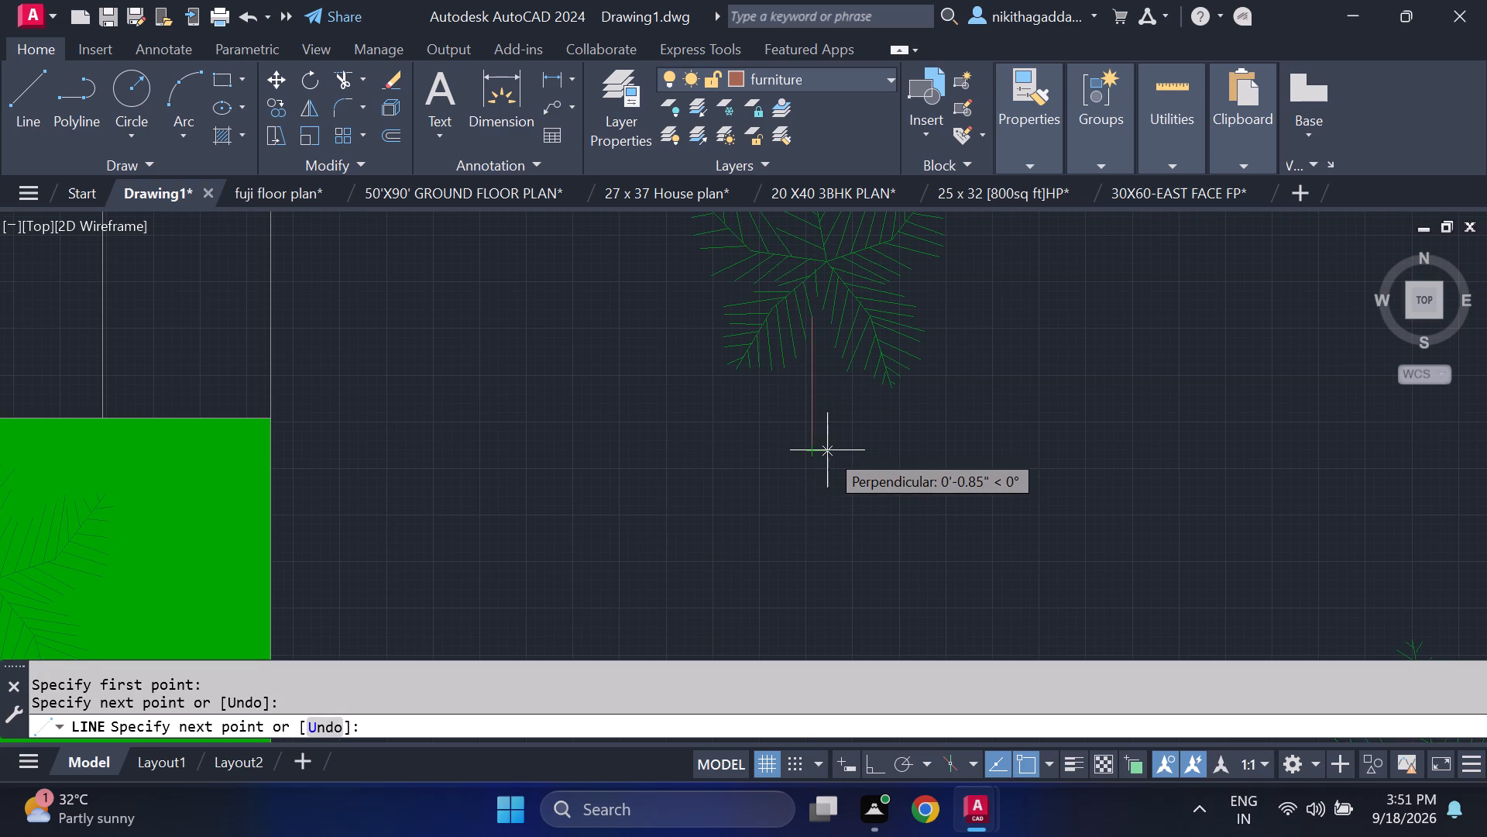
scroll(827, 450, up, 1)
click(827, 450)
middle_drag(820, 315, 828, 433)
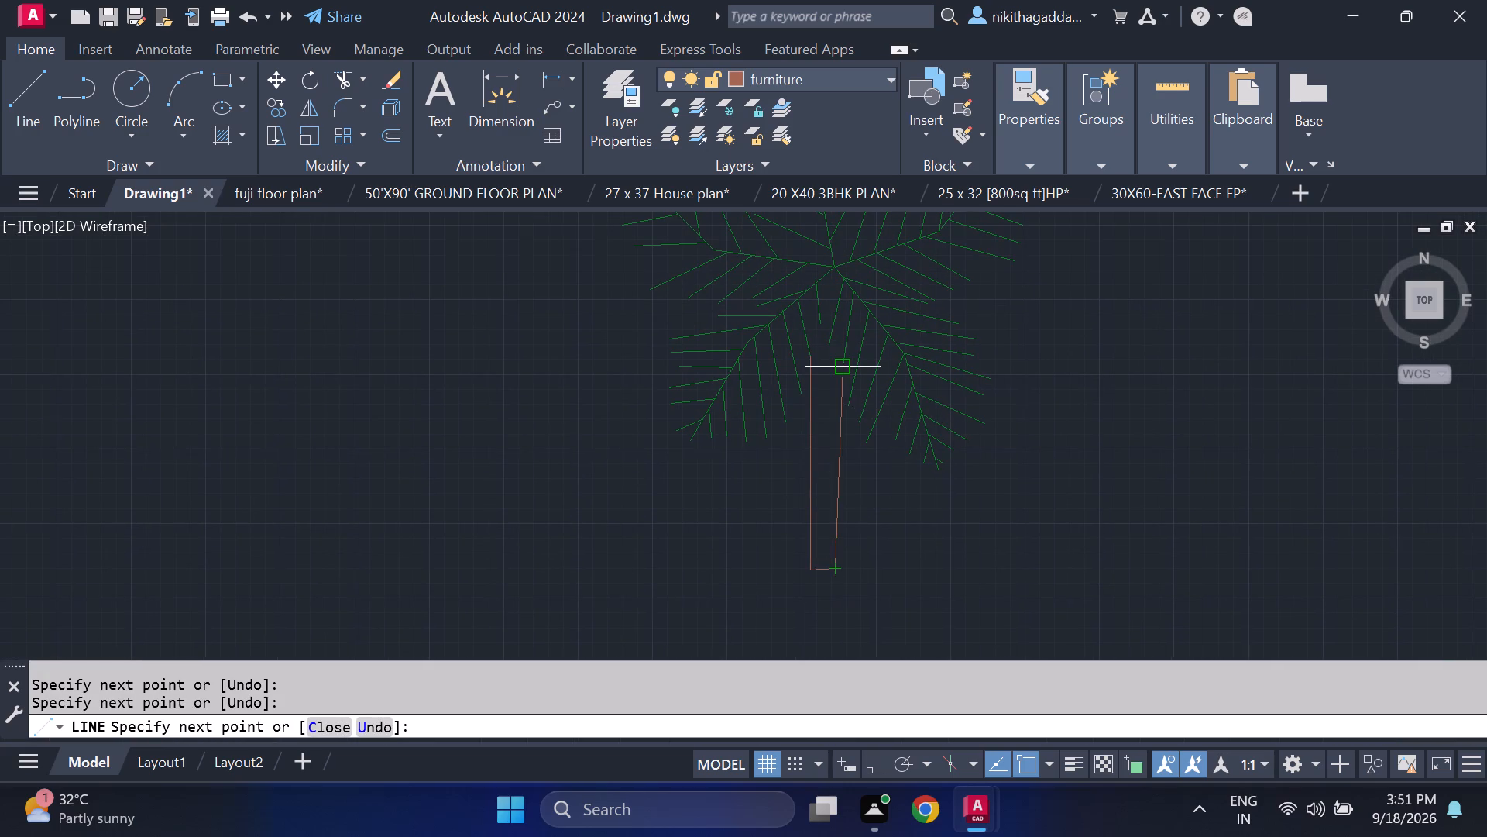
click(836, 353)
scroll(1051, 466, down, 4)
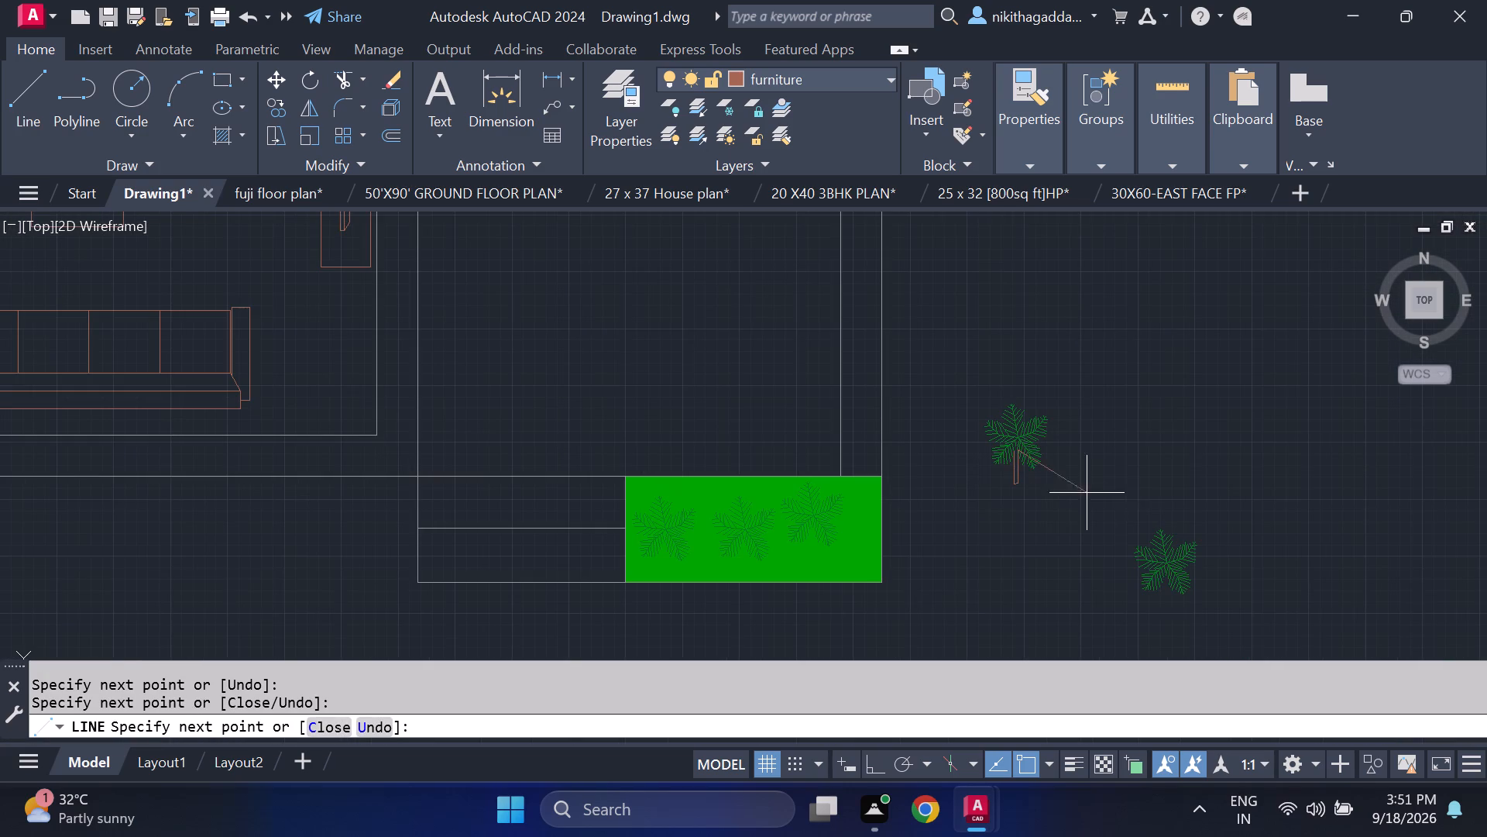
key(Escape)
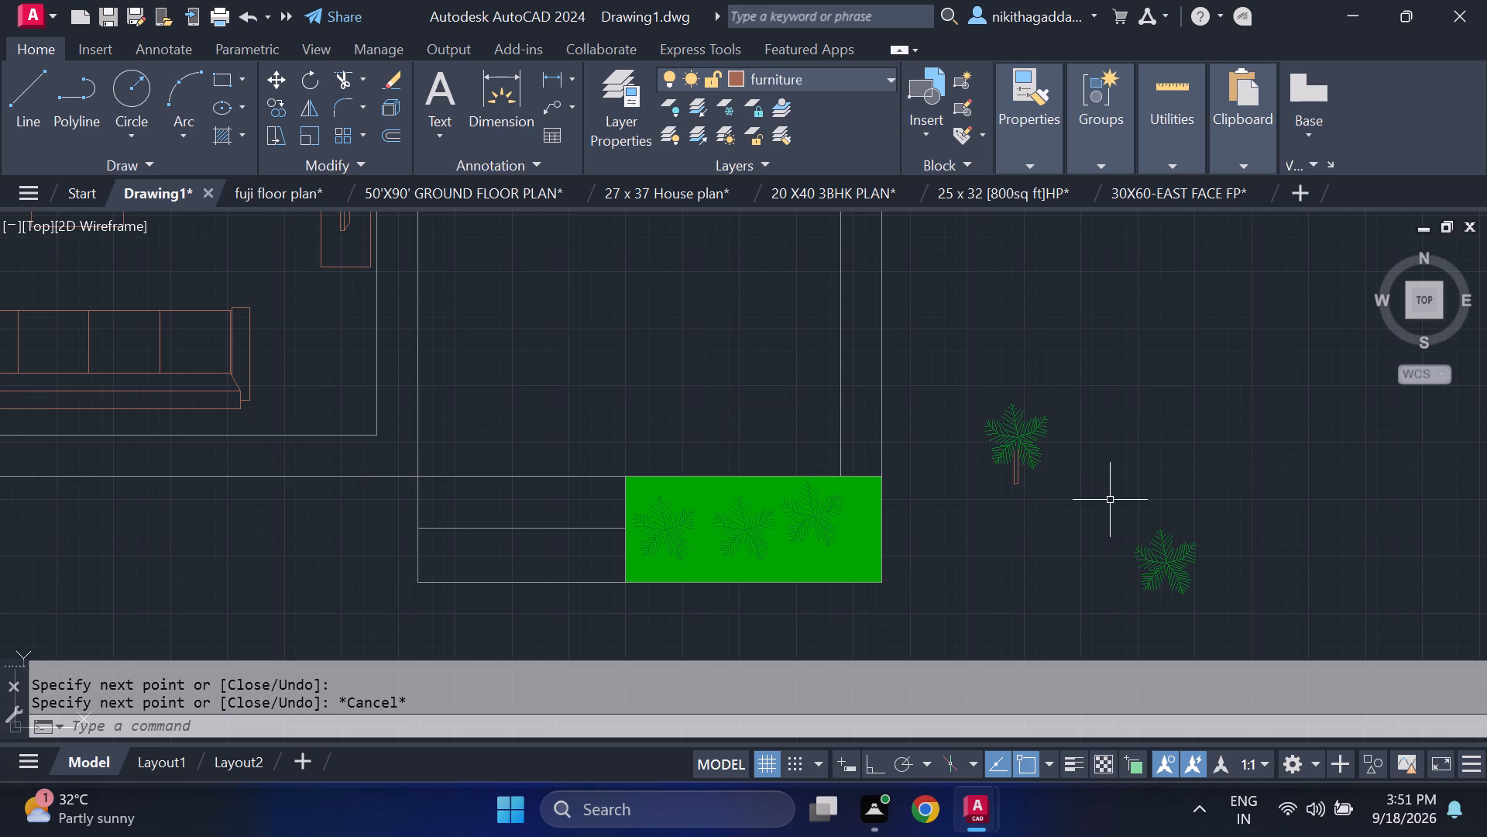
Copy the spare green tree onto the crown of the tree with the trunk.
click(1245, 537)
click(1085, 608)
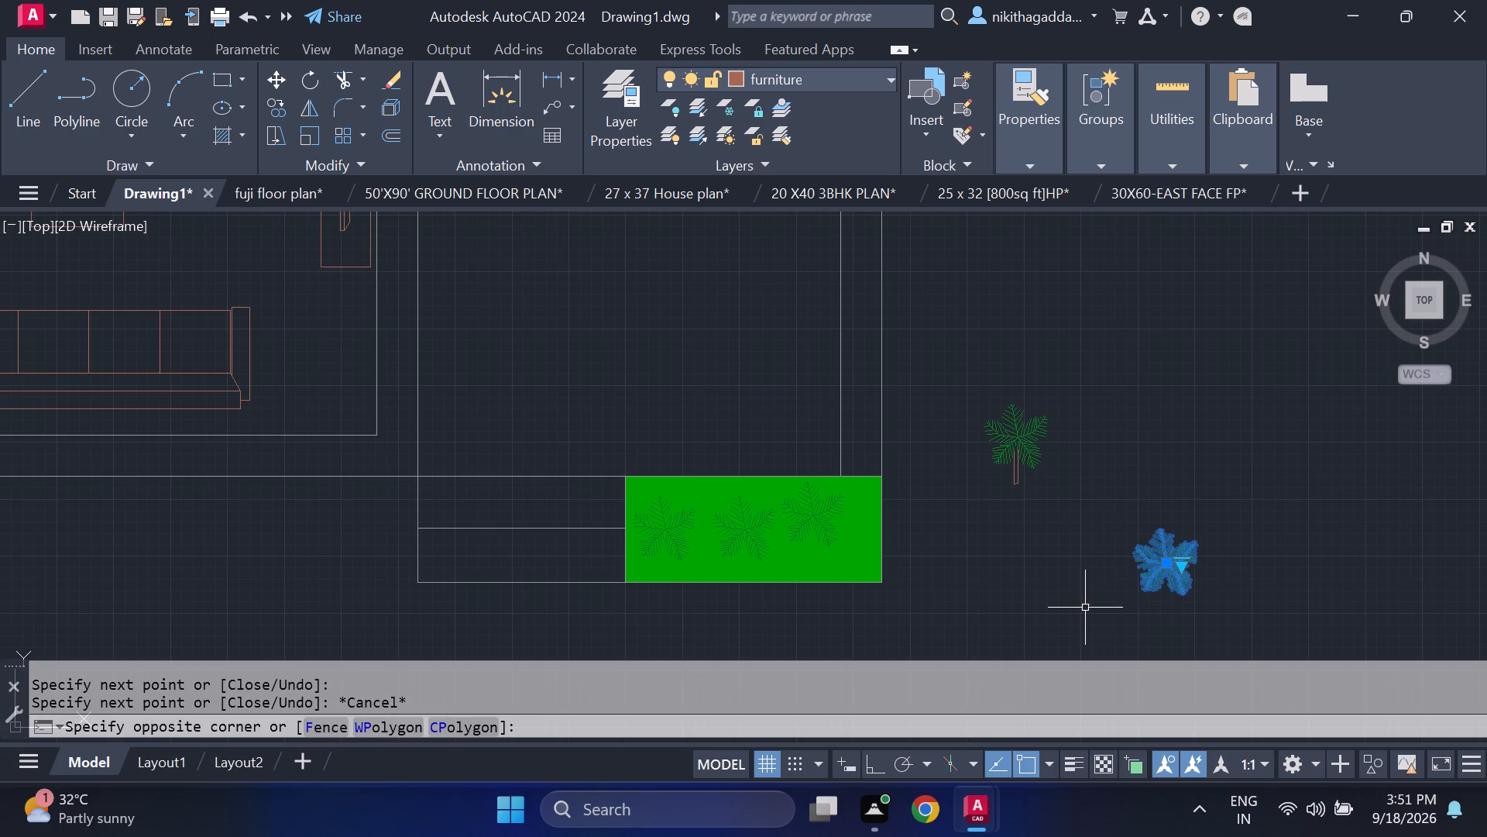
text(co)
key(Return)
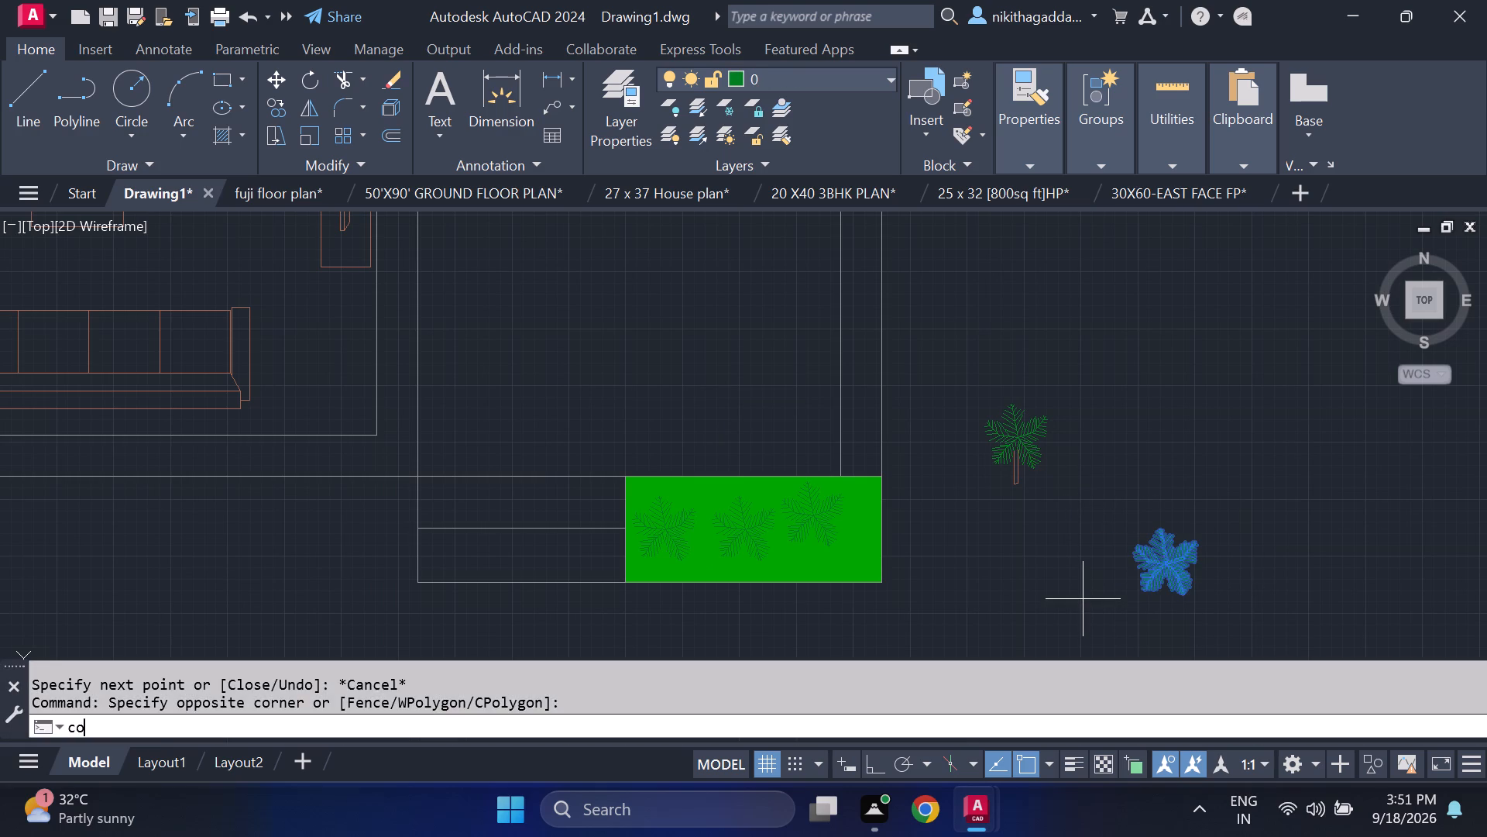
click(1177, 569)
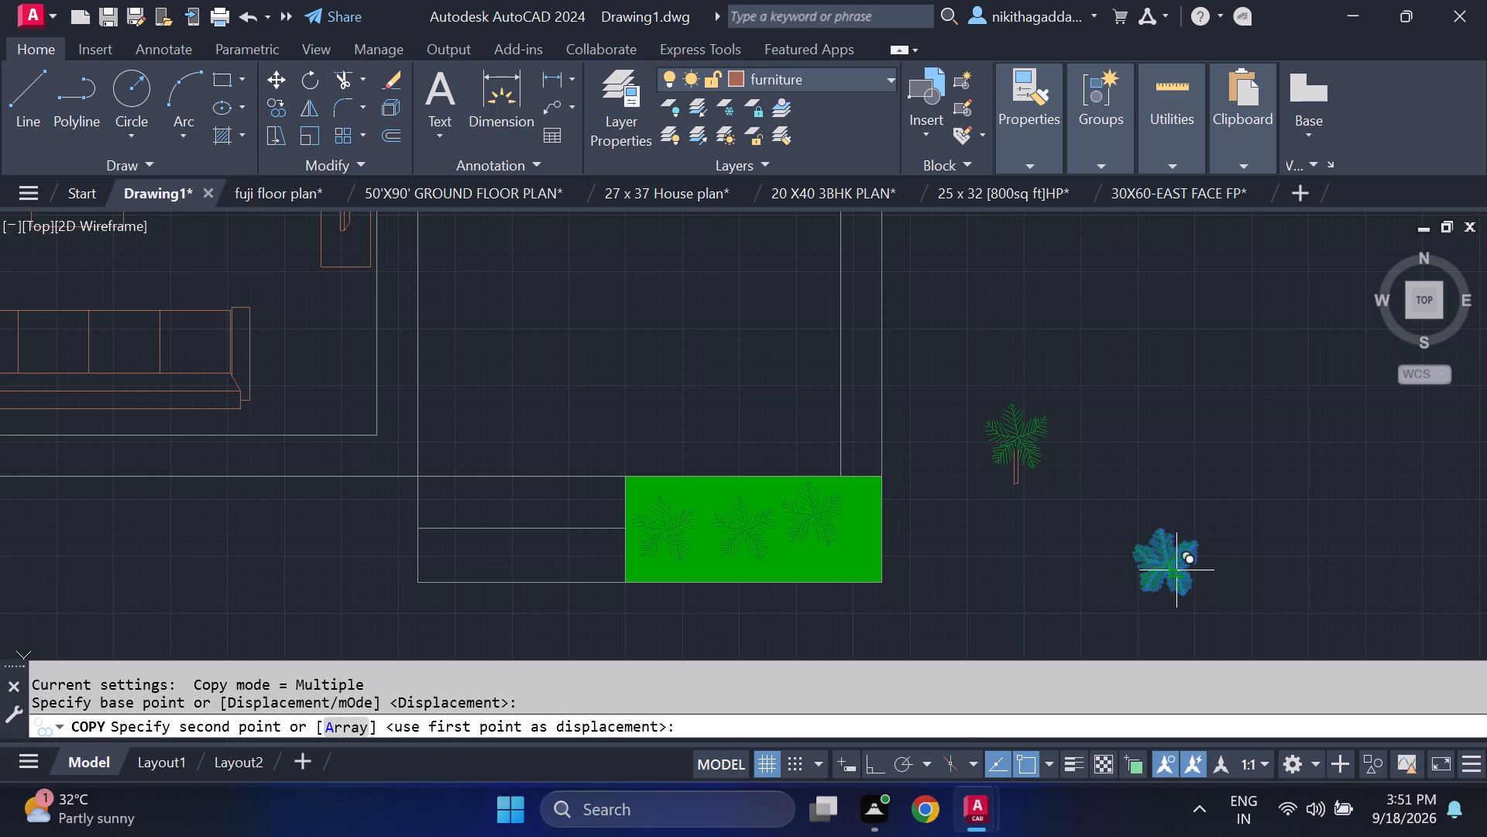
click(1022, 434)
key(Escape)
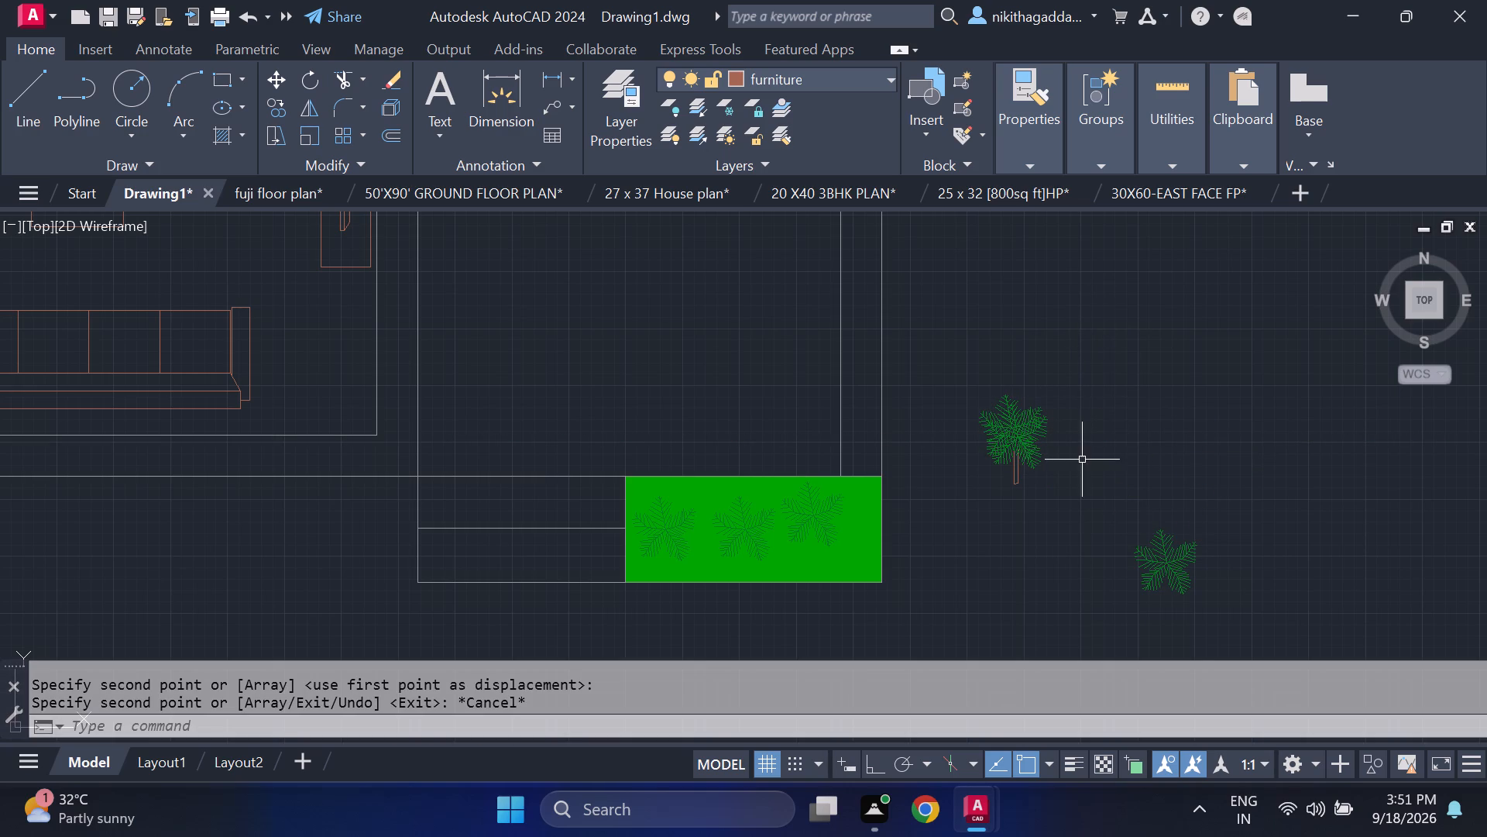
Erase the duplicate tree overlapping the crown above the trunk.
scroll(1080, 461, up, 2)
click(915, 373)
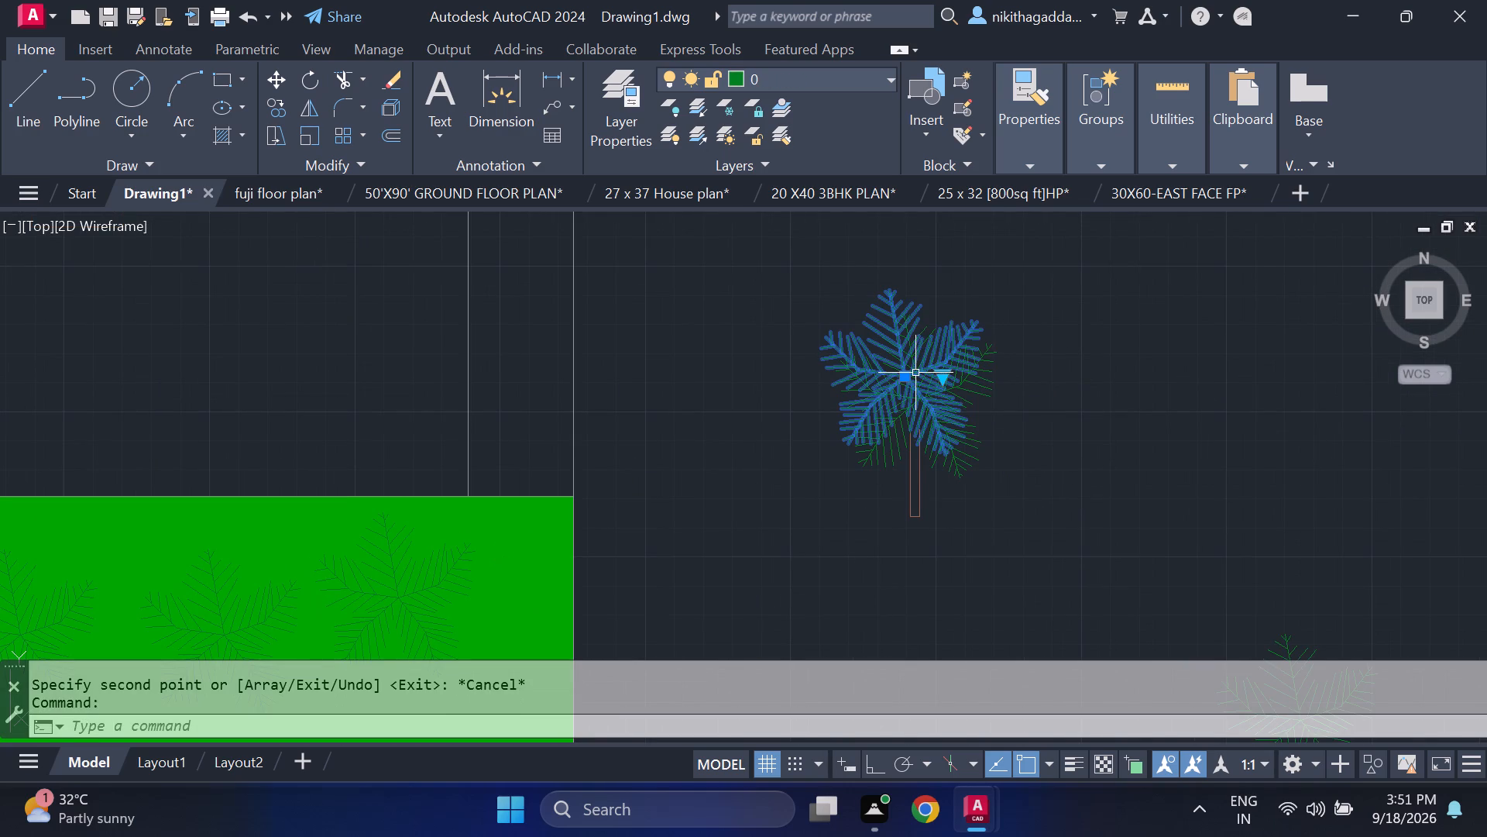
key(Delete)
Erase the spare tree without a trunk in the empty space outside the plan.
scroll(1083, 521, down, 3)
drag(1169, 536, 1168, 545)
click(1103, 611)
key(Delete)
On layer 0, draw a circle centred on the tree with the trunk, sized freehand to enclose its crown.
key(c)
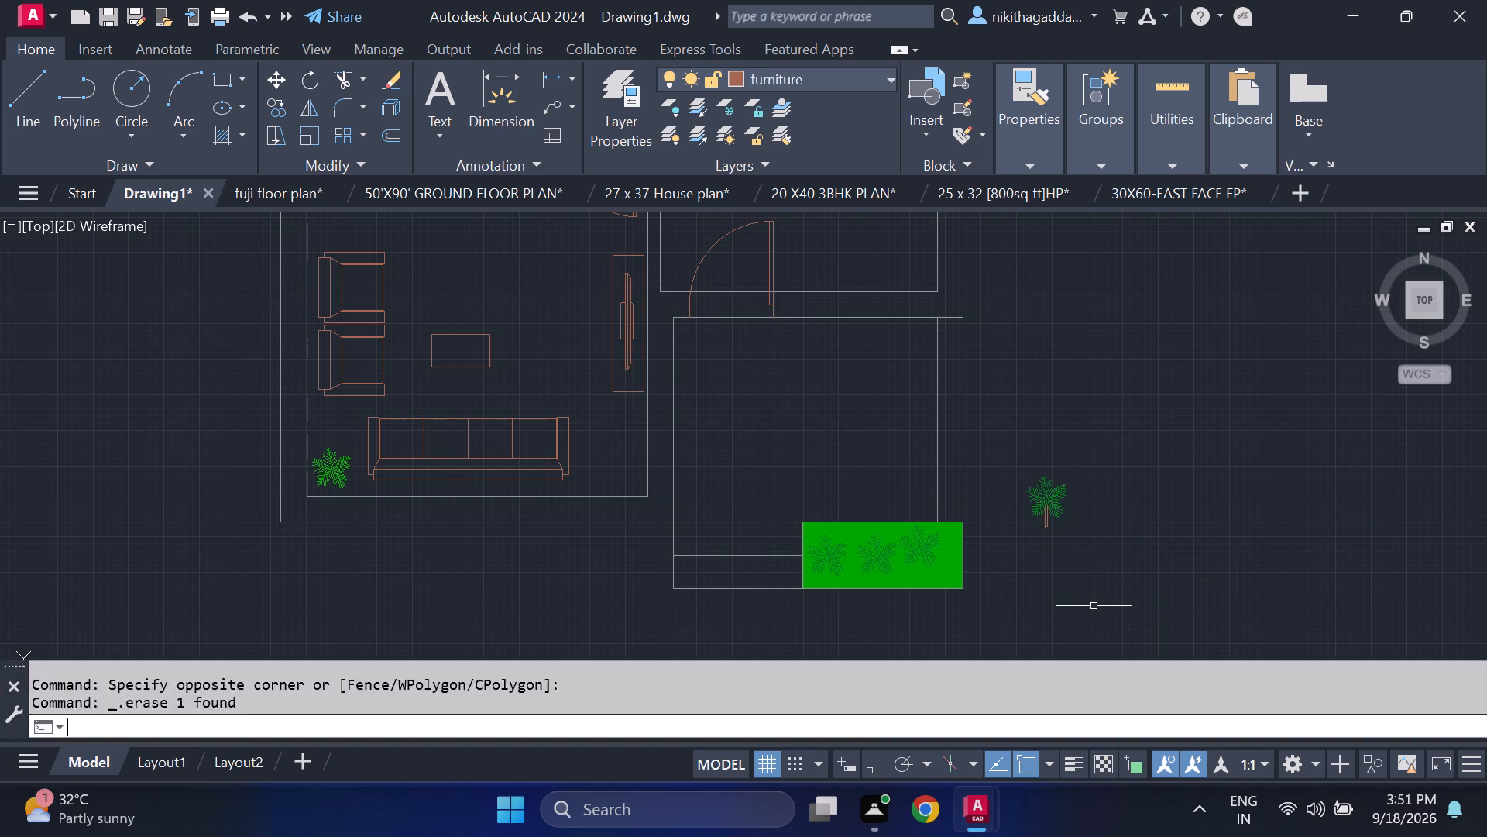
key(Return)
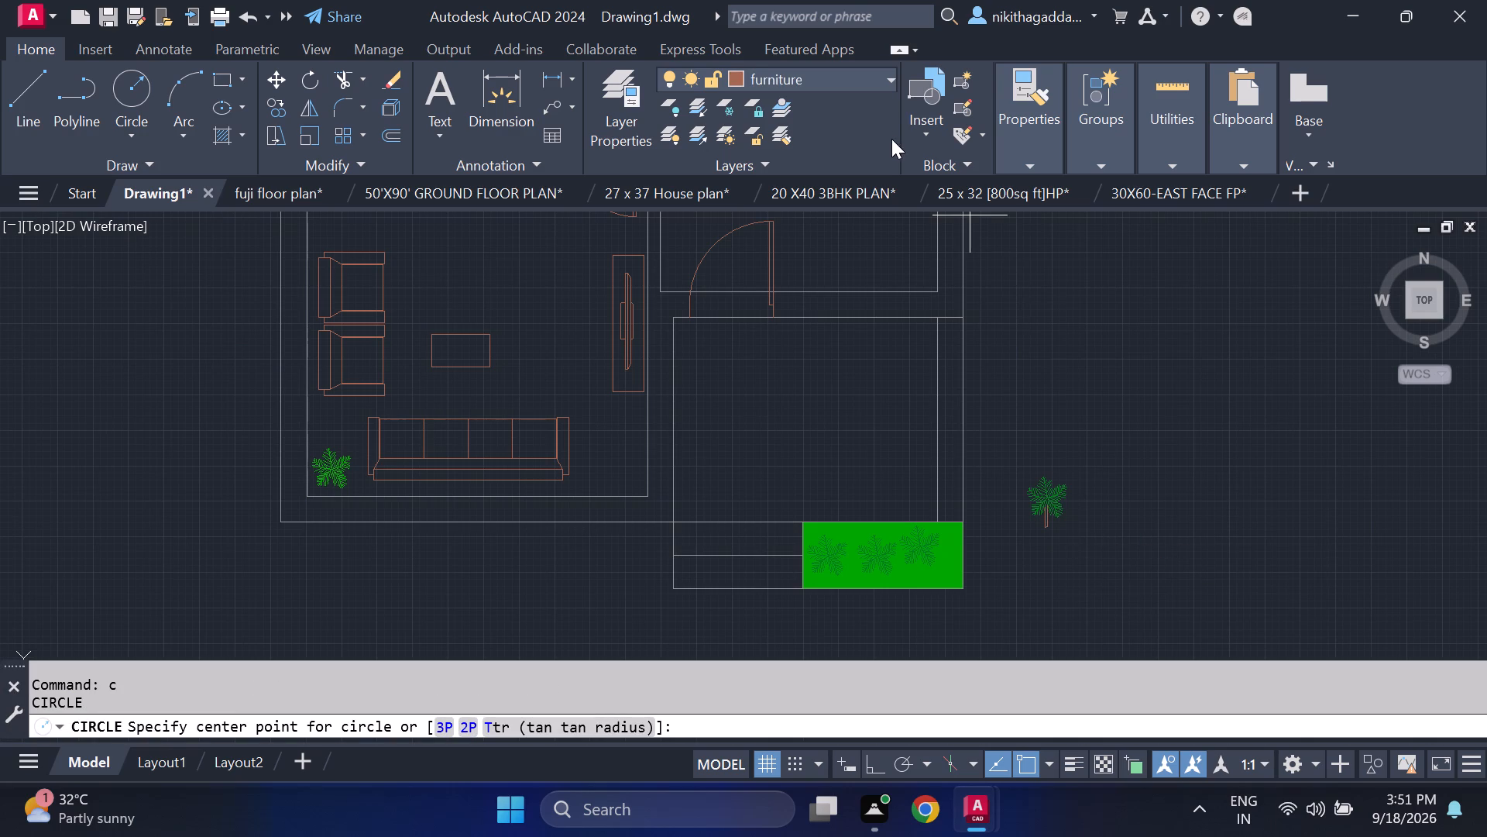
click(888, 77)
click(829, 105)
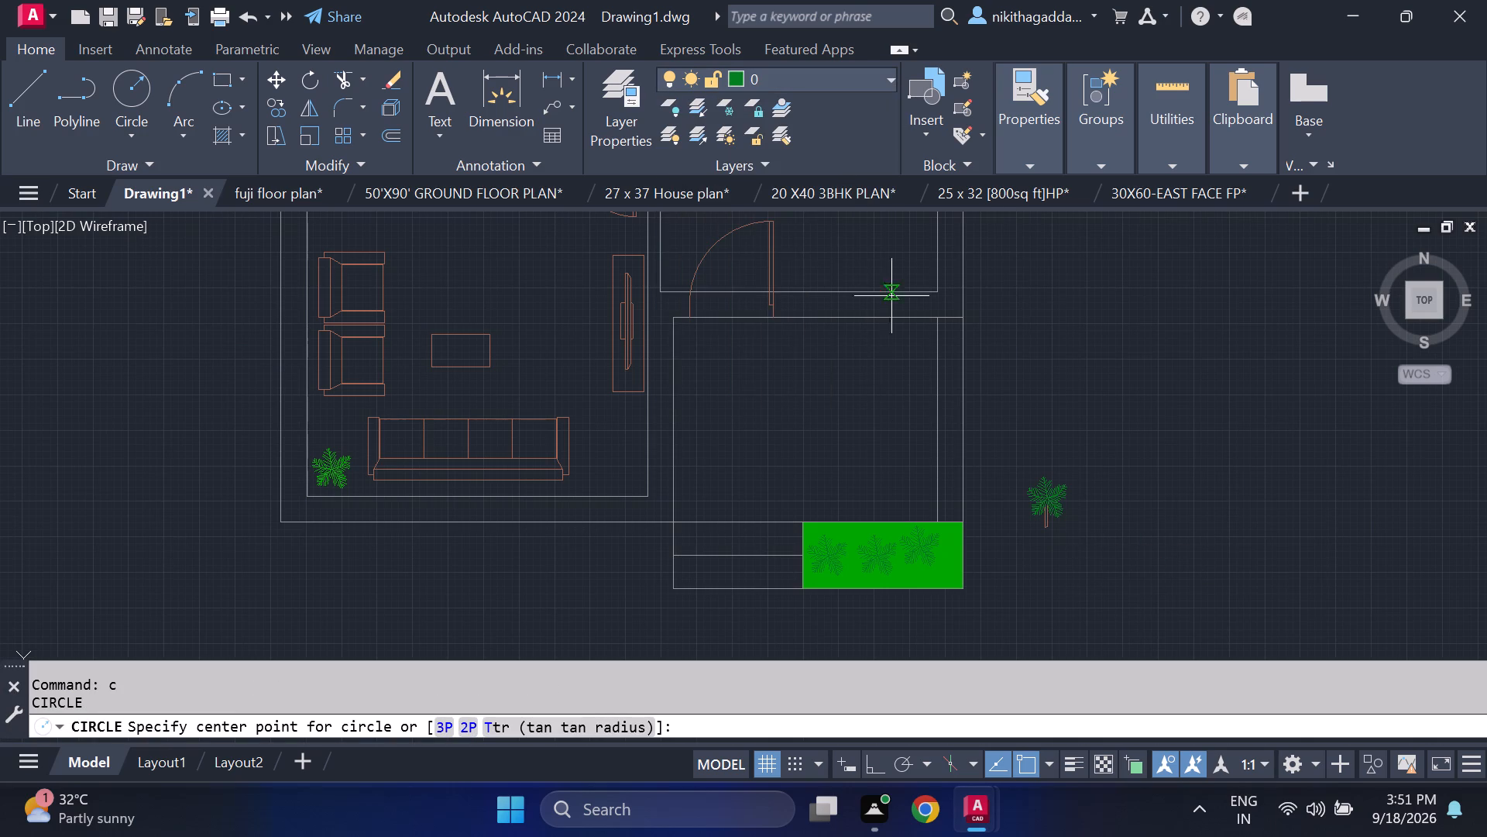
scroll(1077, 458, up, 2)
middle_drag(1057, 513, 1024, 321)
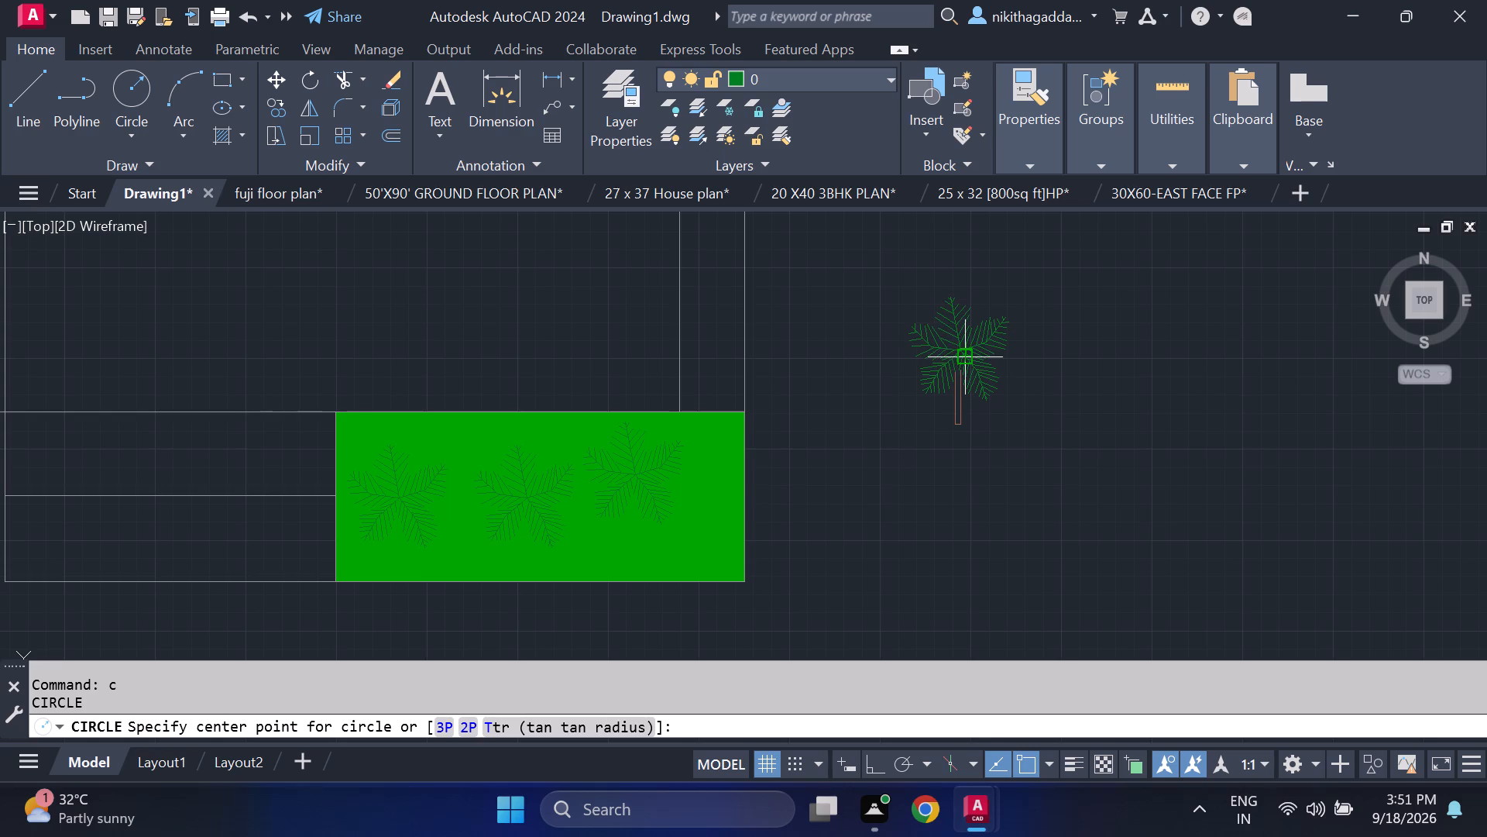
scroll(958, 350, up, 1)
click(958, 353)
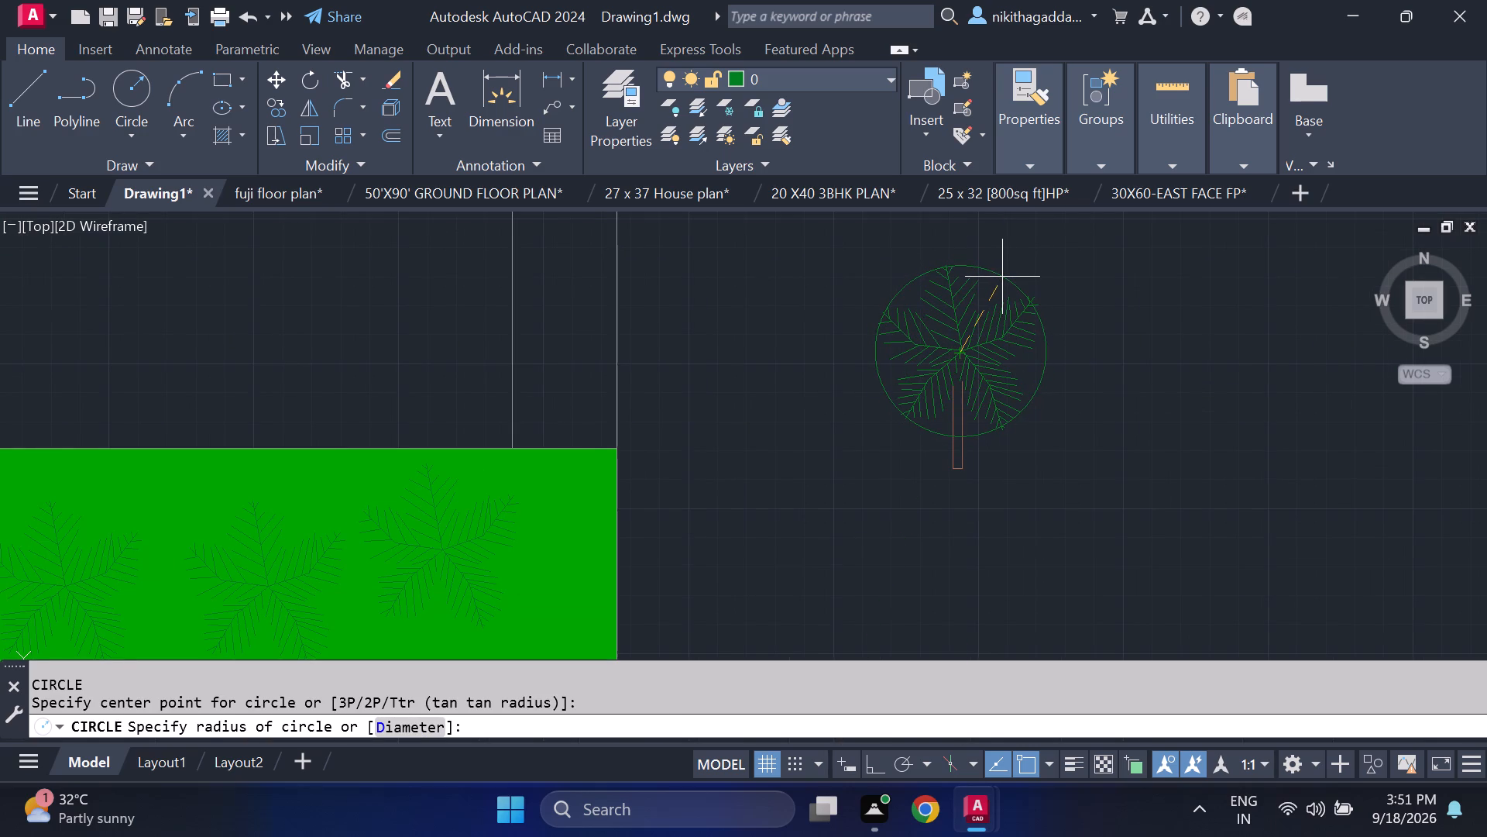
click(1002, 276)
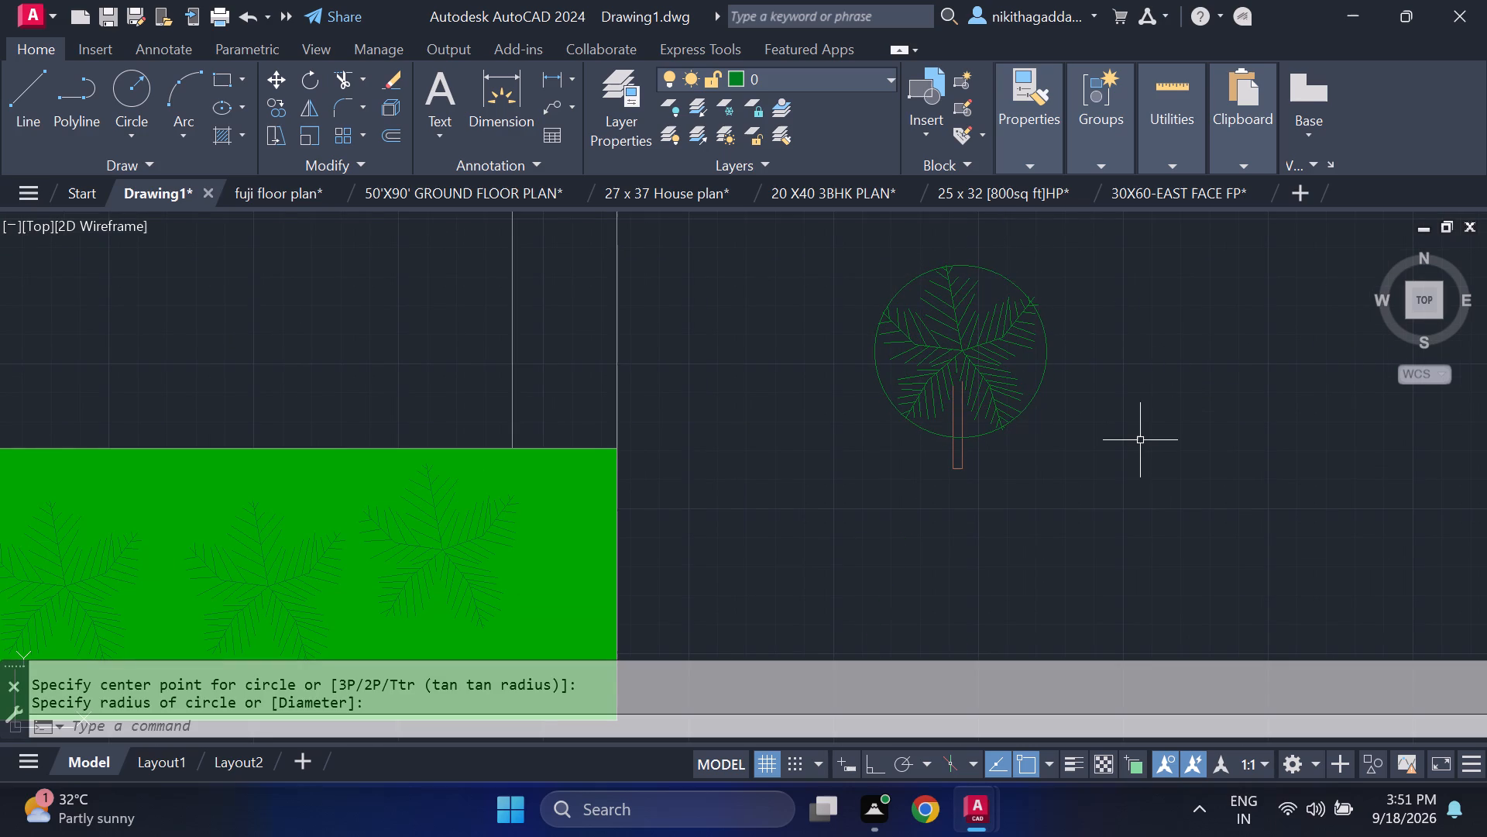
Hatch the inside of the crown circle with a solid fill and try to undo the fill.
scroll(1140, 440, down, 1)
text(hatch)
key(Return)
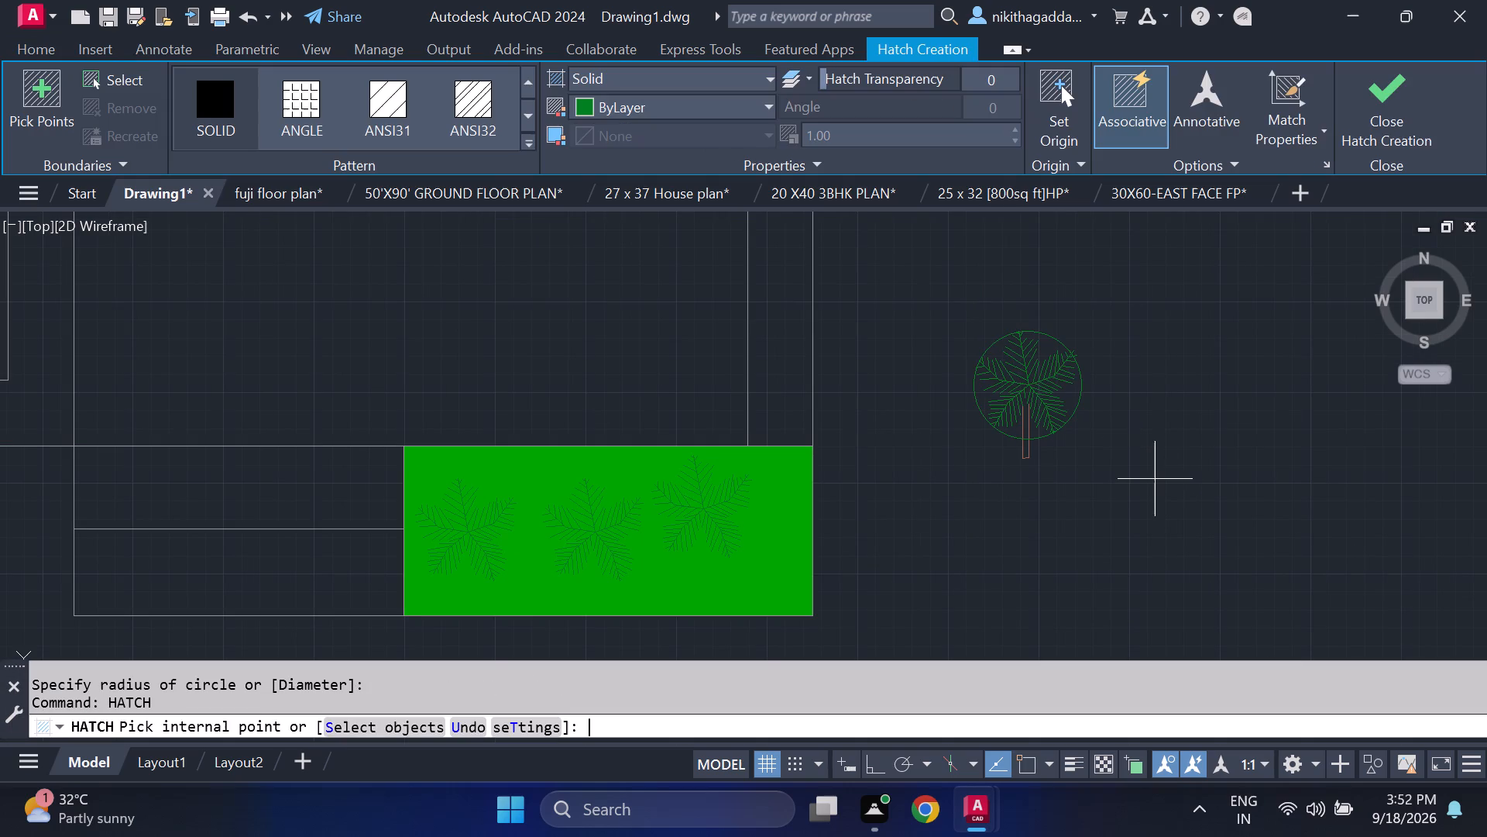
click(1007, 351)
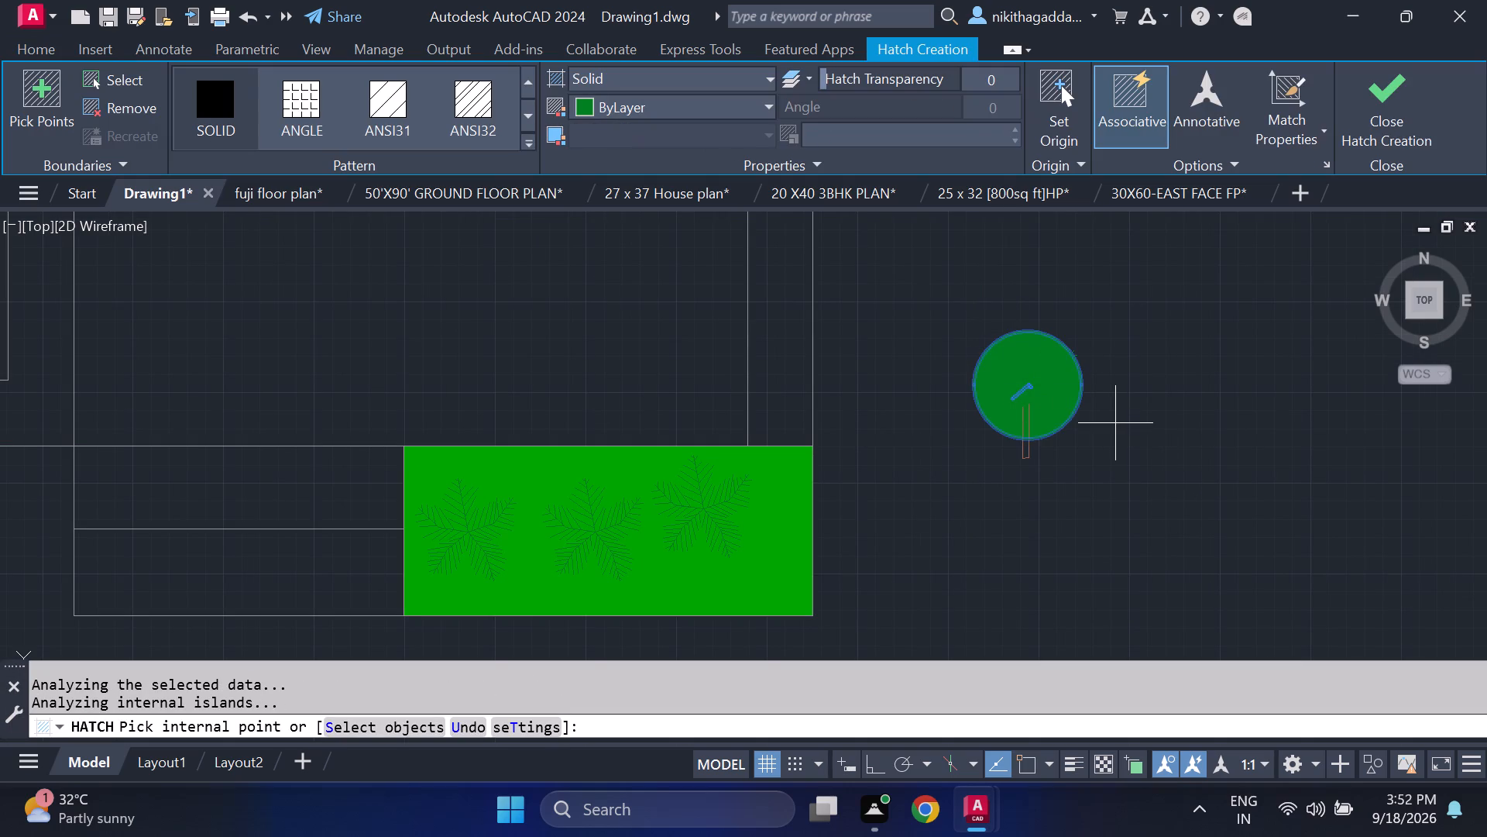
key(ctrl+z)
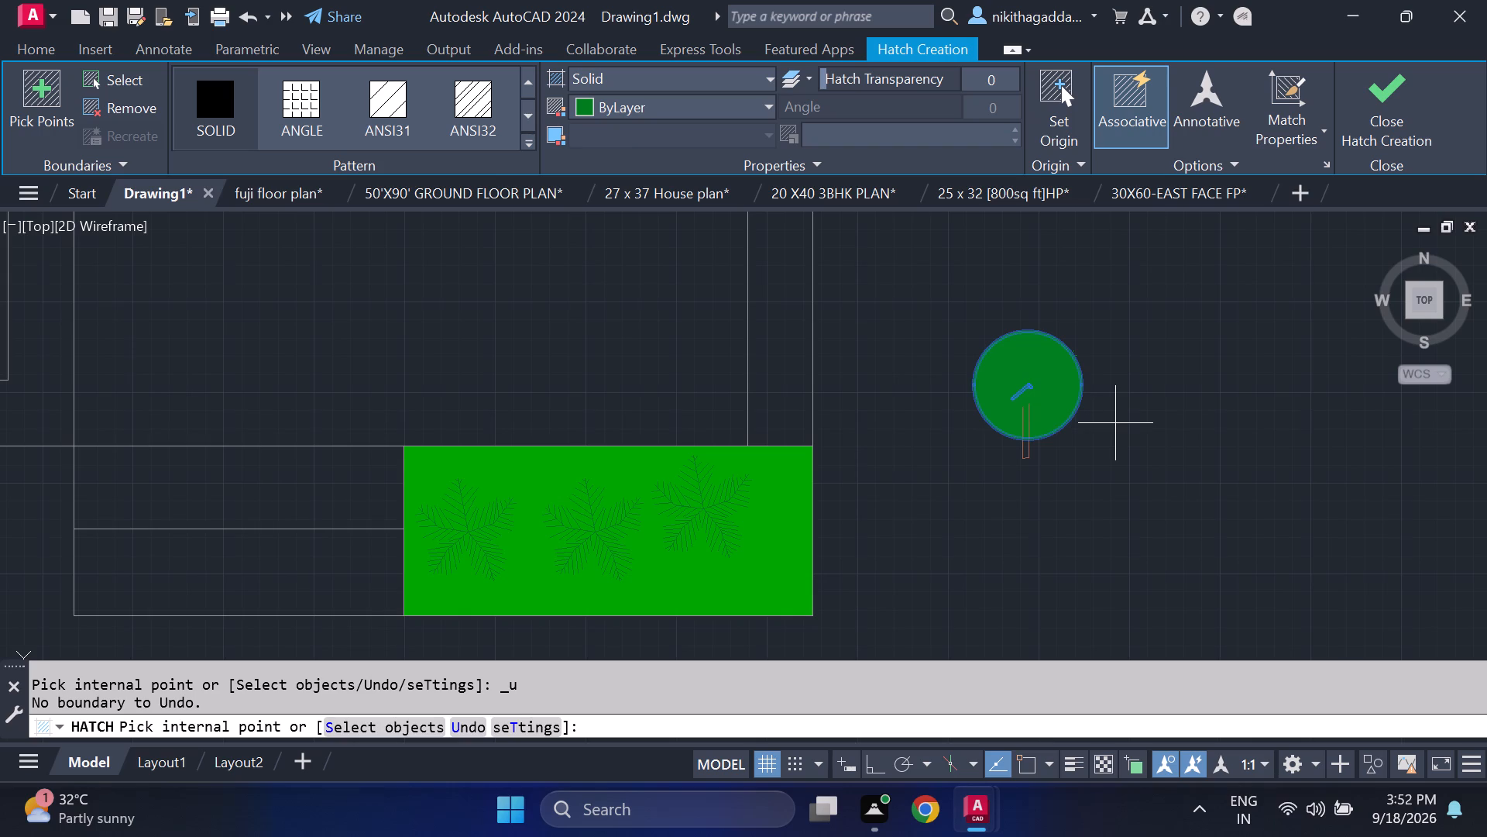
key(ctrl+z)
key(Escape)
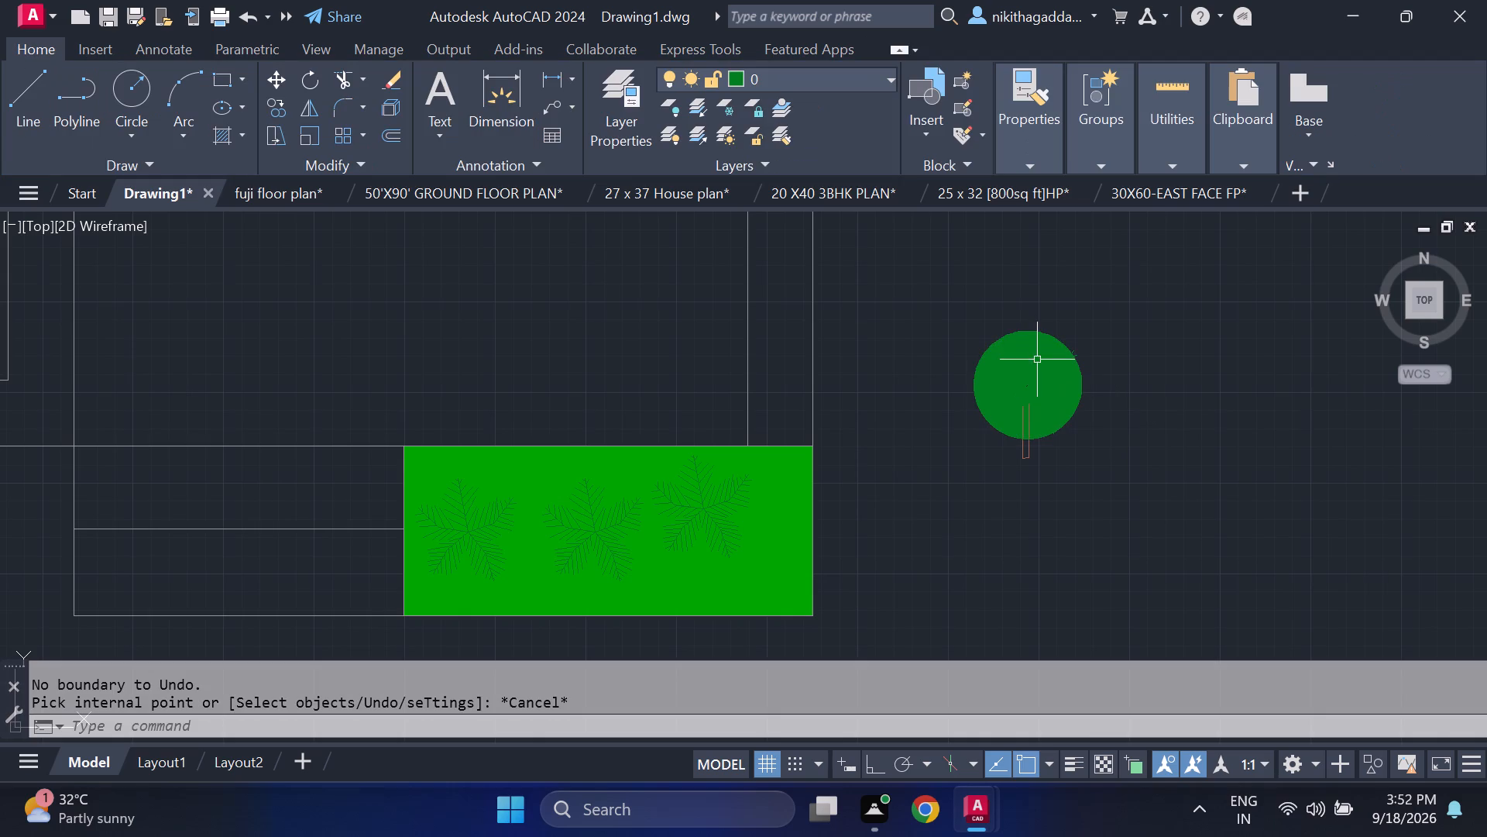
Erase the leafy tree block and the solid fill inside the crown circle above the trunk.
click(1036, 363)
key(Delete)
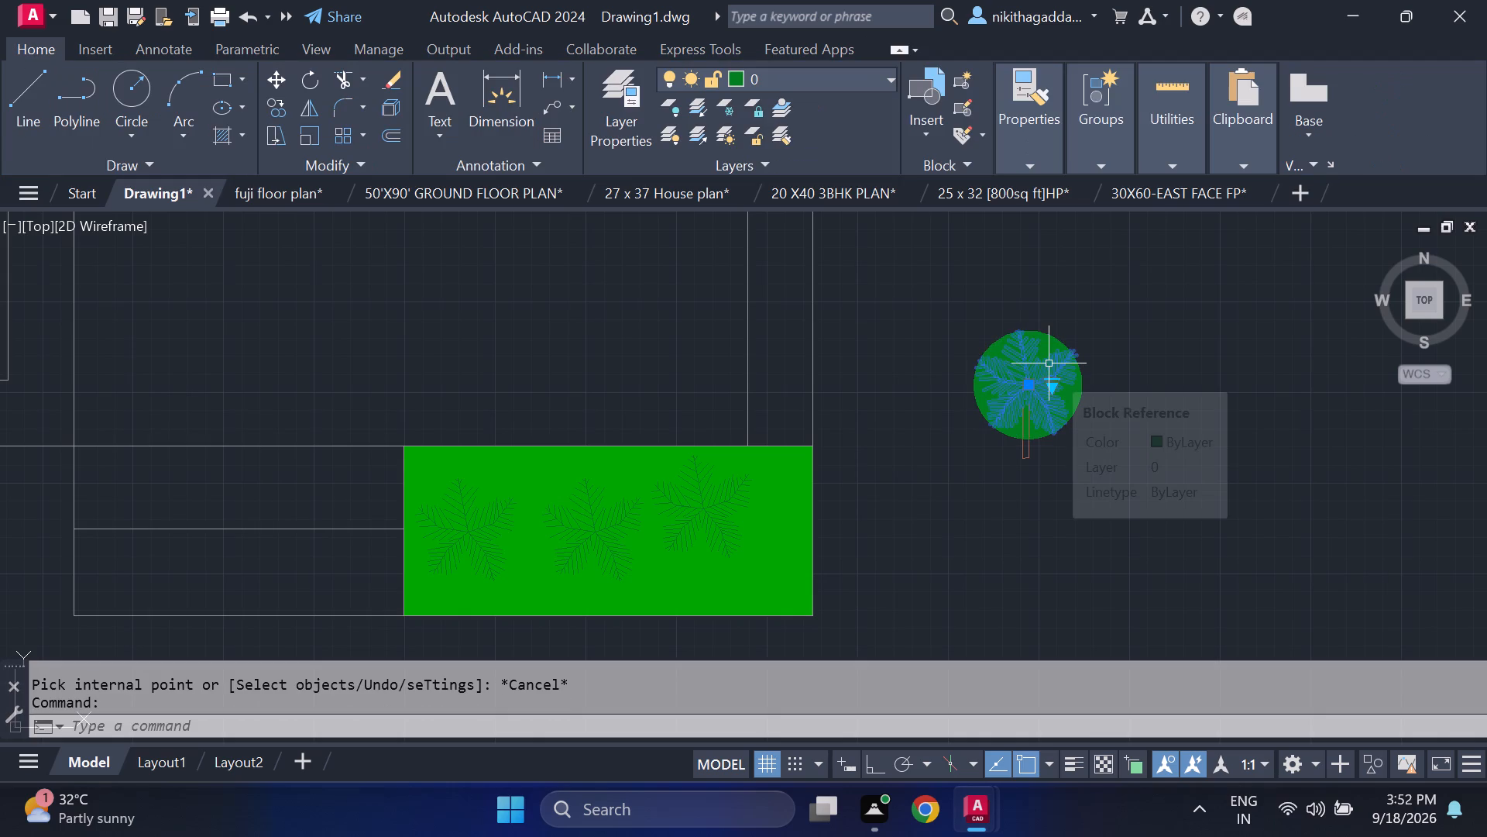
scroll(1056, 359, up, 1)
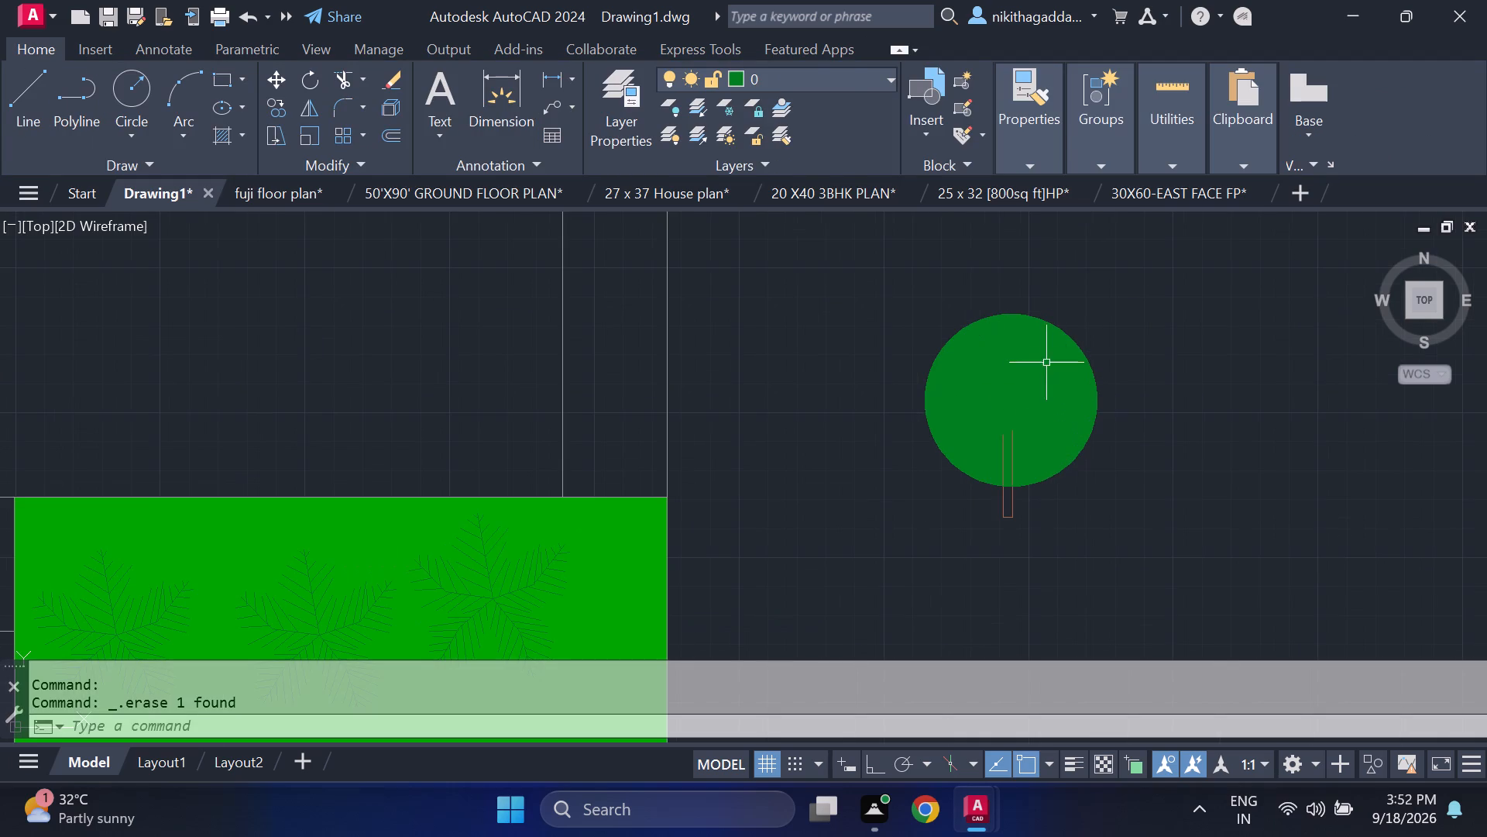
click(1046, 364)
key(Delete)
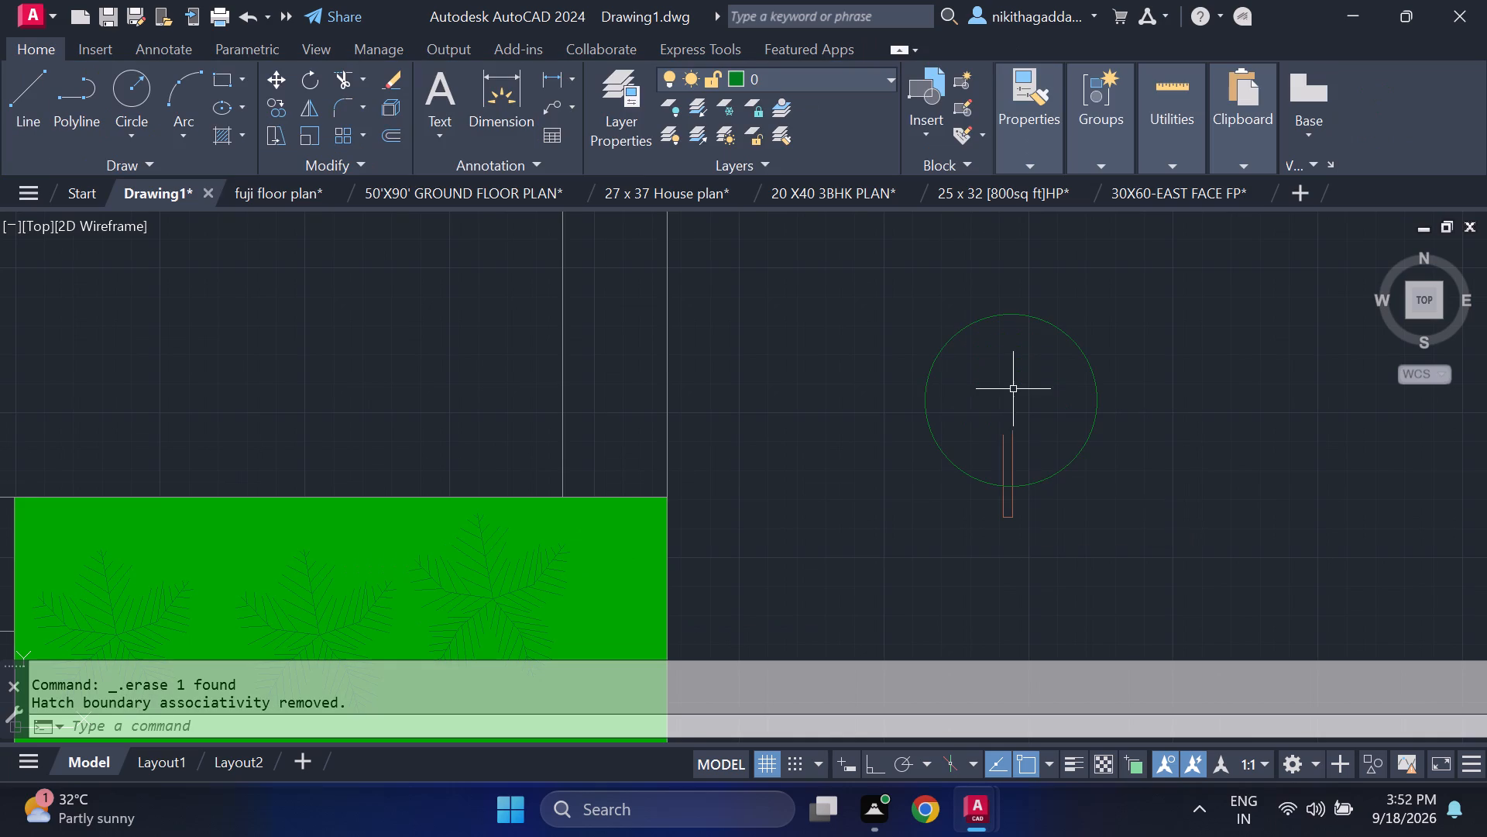
Copy the planter tree nearest the outer wall into the empty crown circle above the trunk.
scroll(1018, 435, down, 3)
scroll(903, 490, up, 2)
click(891, 462)
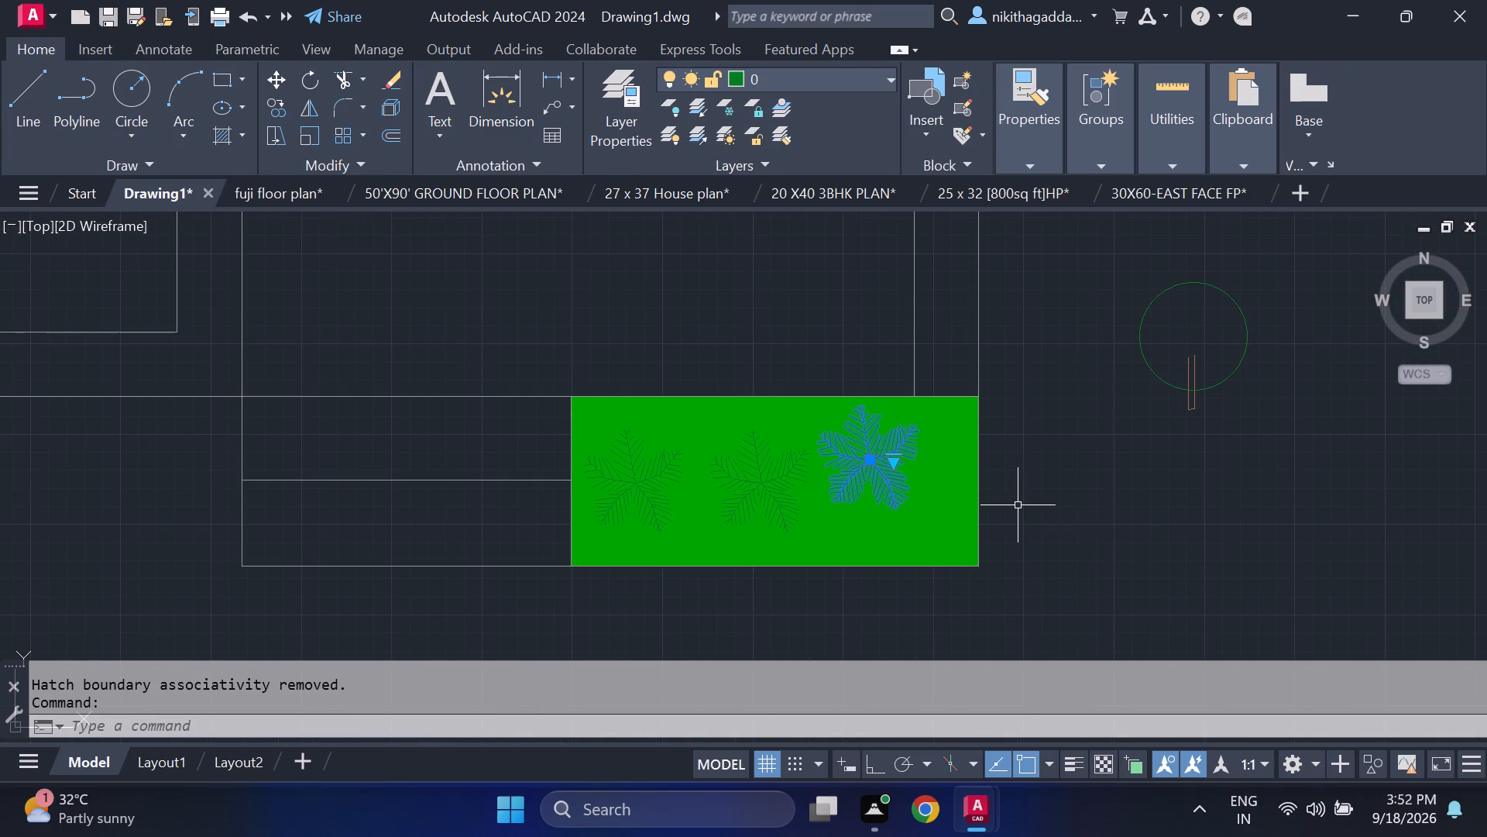
key(x)
key(BackSpace)
key(v)
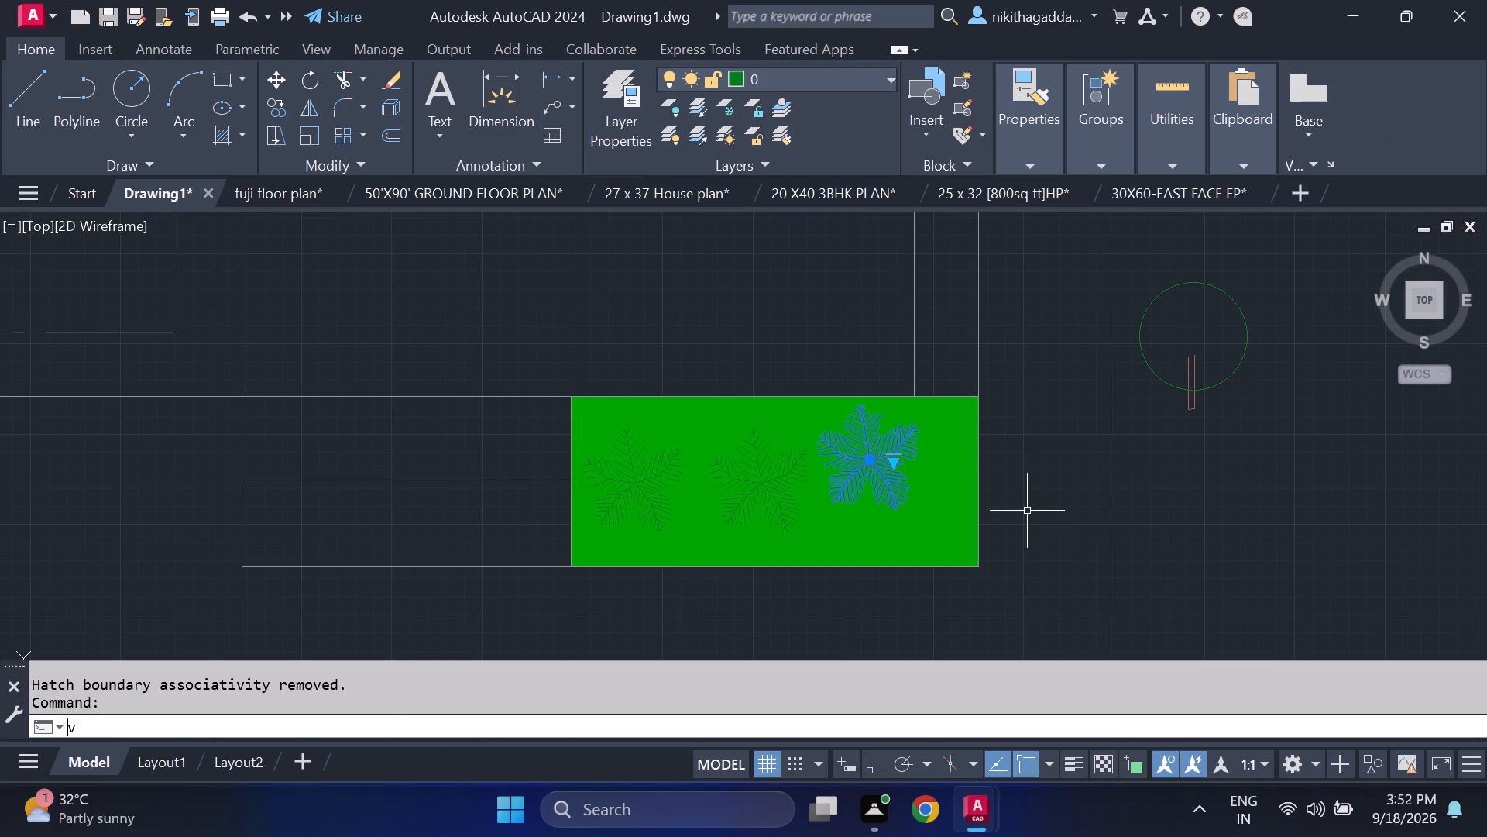
key(BackSpace)
text(co)
key(Return)
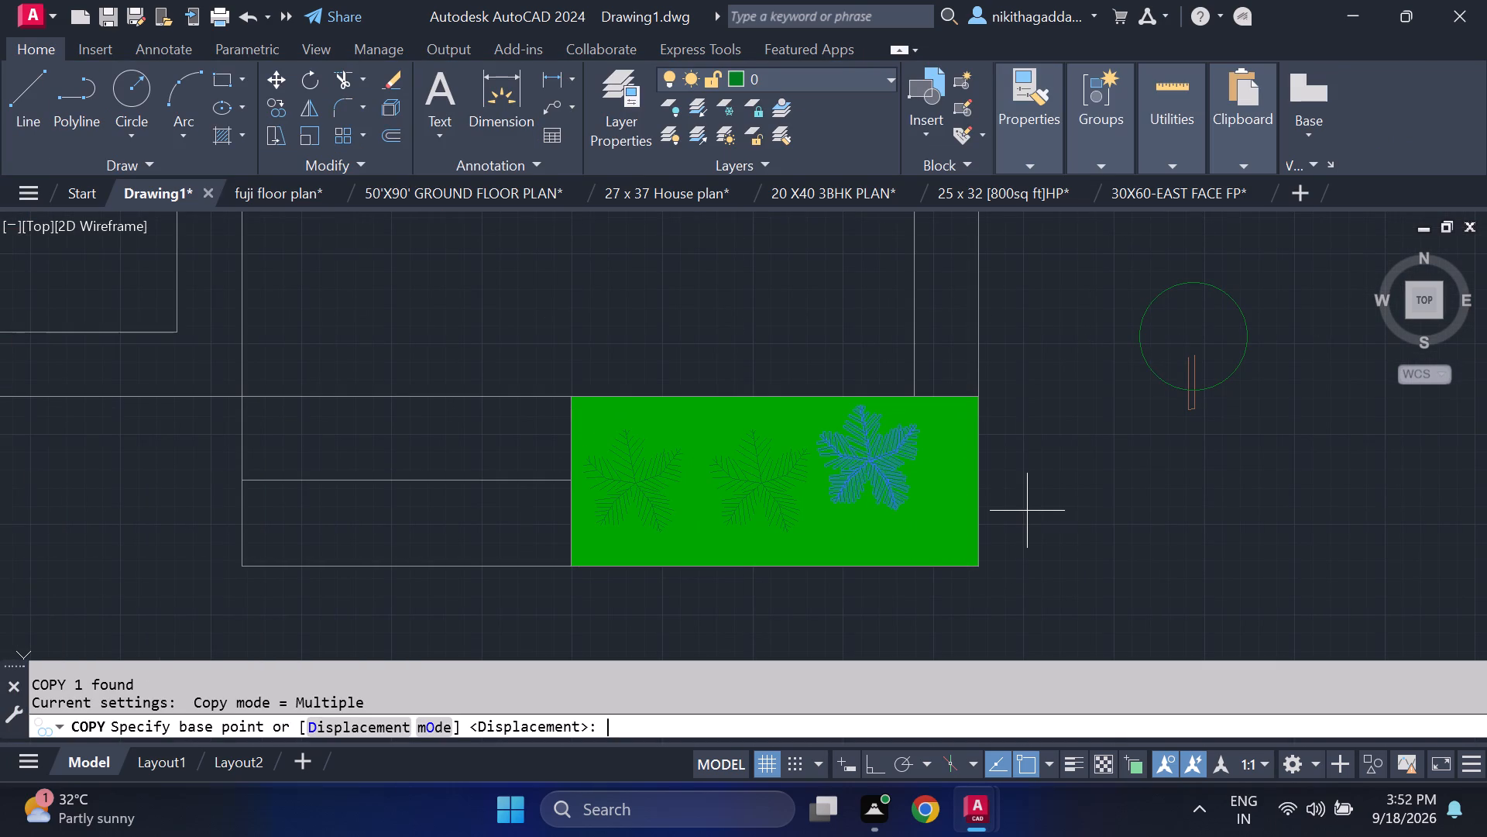
click(868, 446)
scroll(1193, 323, up, 1)
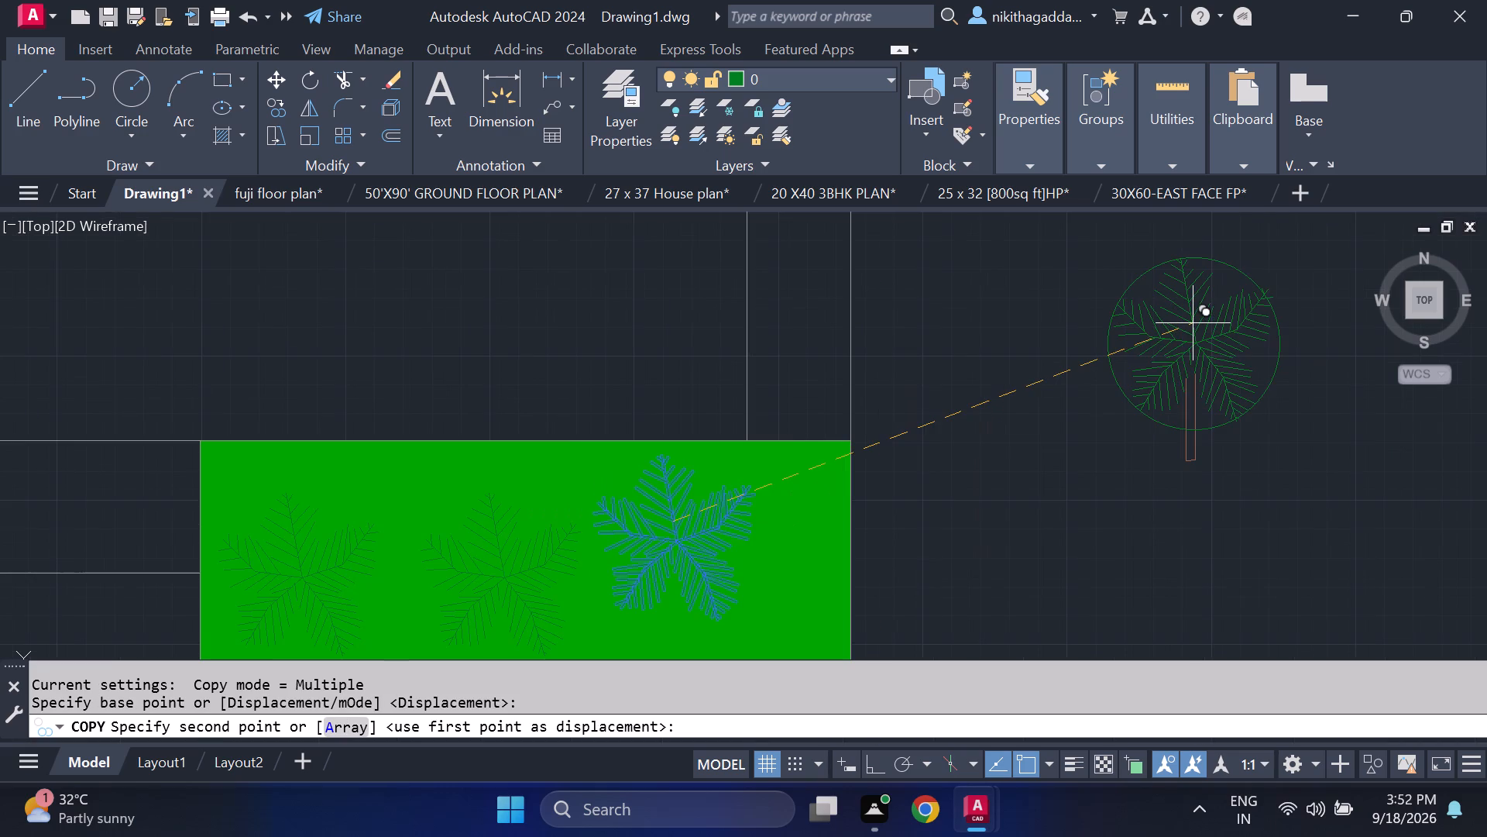
click(1193, 323)
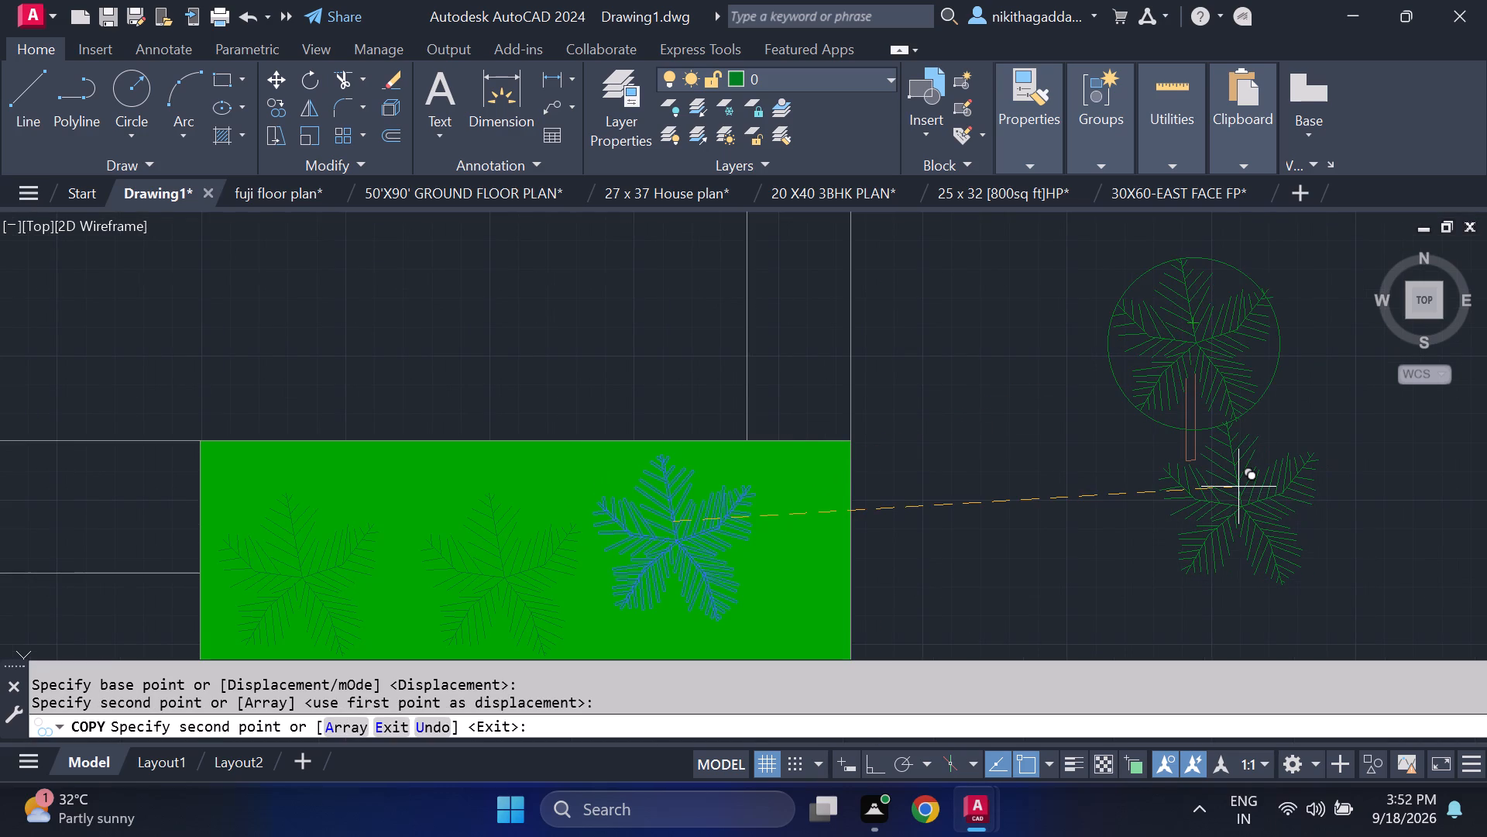
key(Escape)
Move the whole tree with its trunk and crown circle onto the hatched planter's upper edge, near the outer wall corner.
scroll(1165, 460, down, 4)
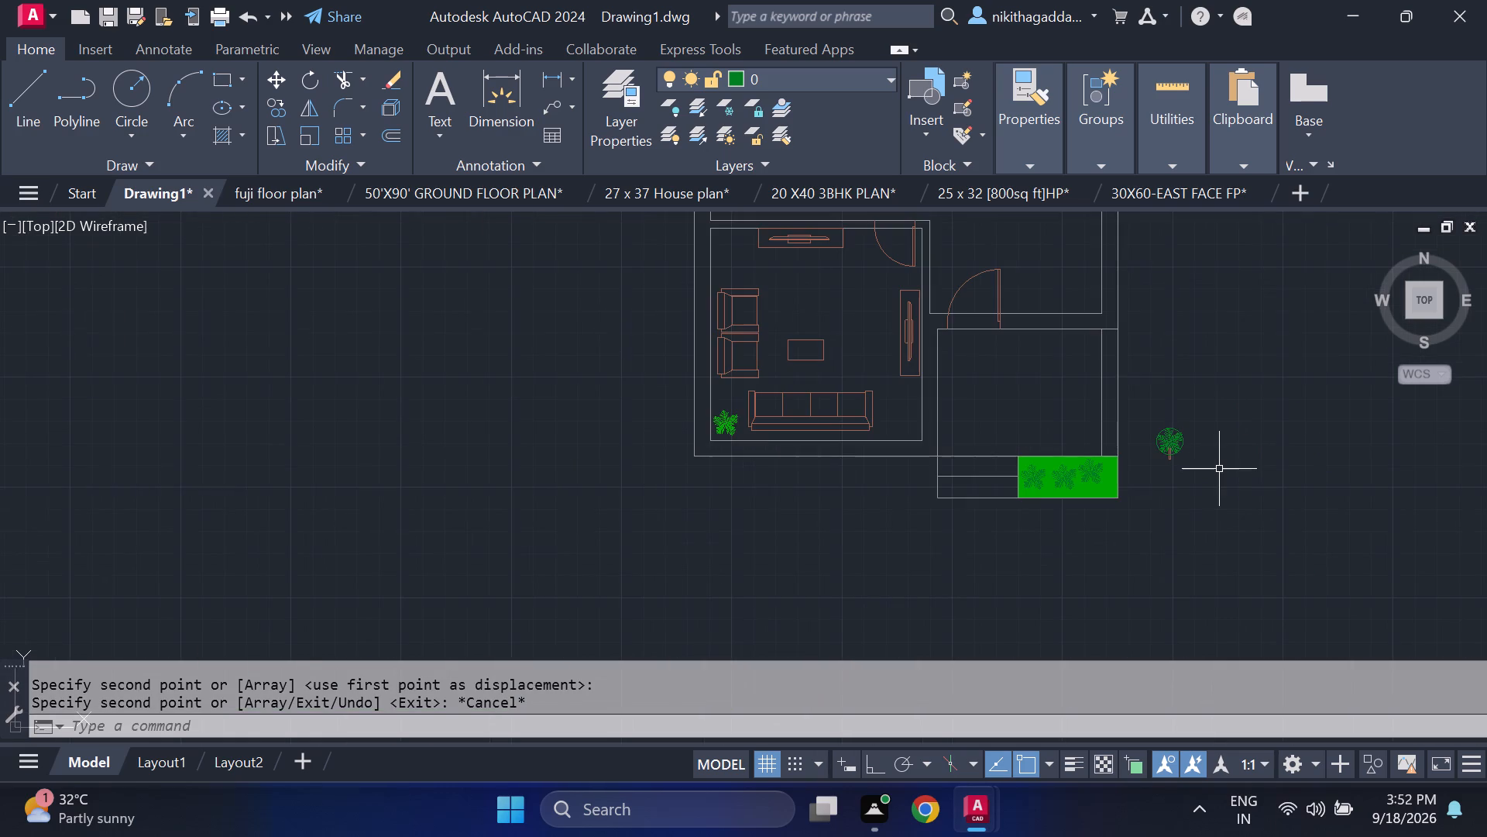
scroll(1217, 461, up, 1)
click(1204, 397)
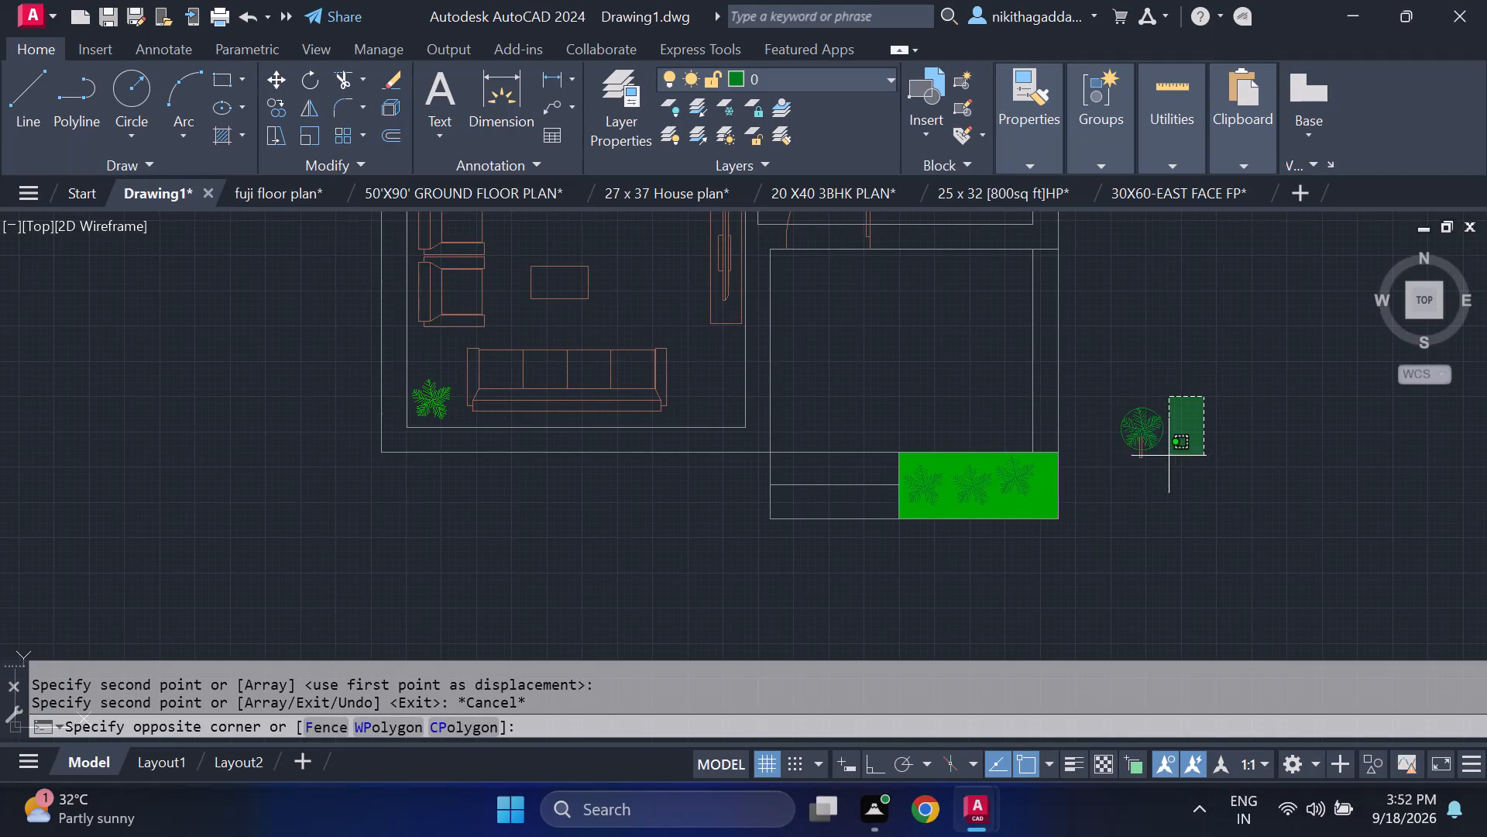
click(1111, 497)
scroll(1206, 470, up, 2)
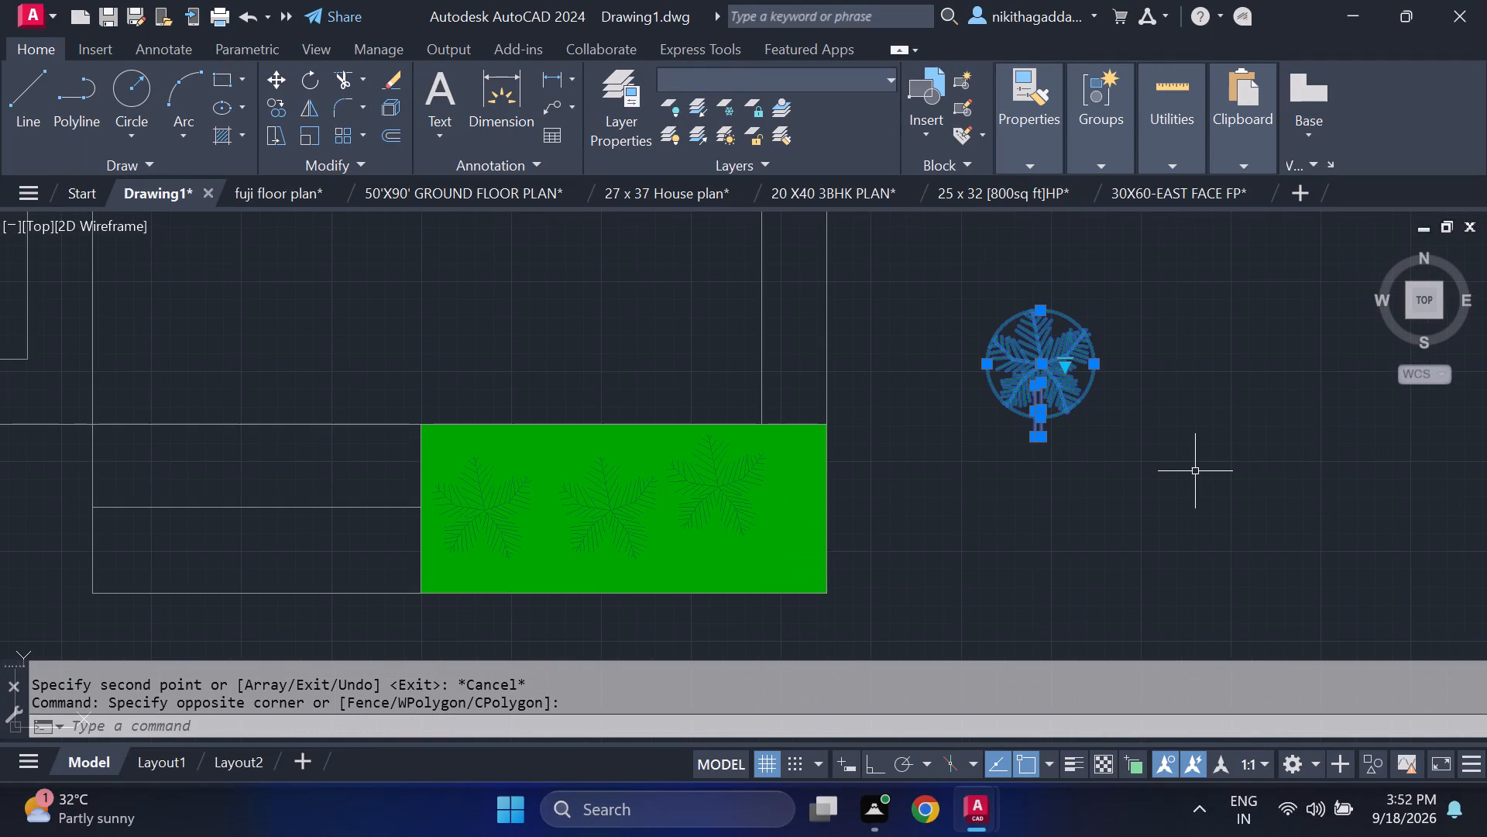
key(m)
key(Return)
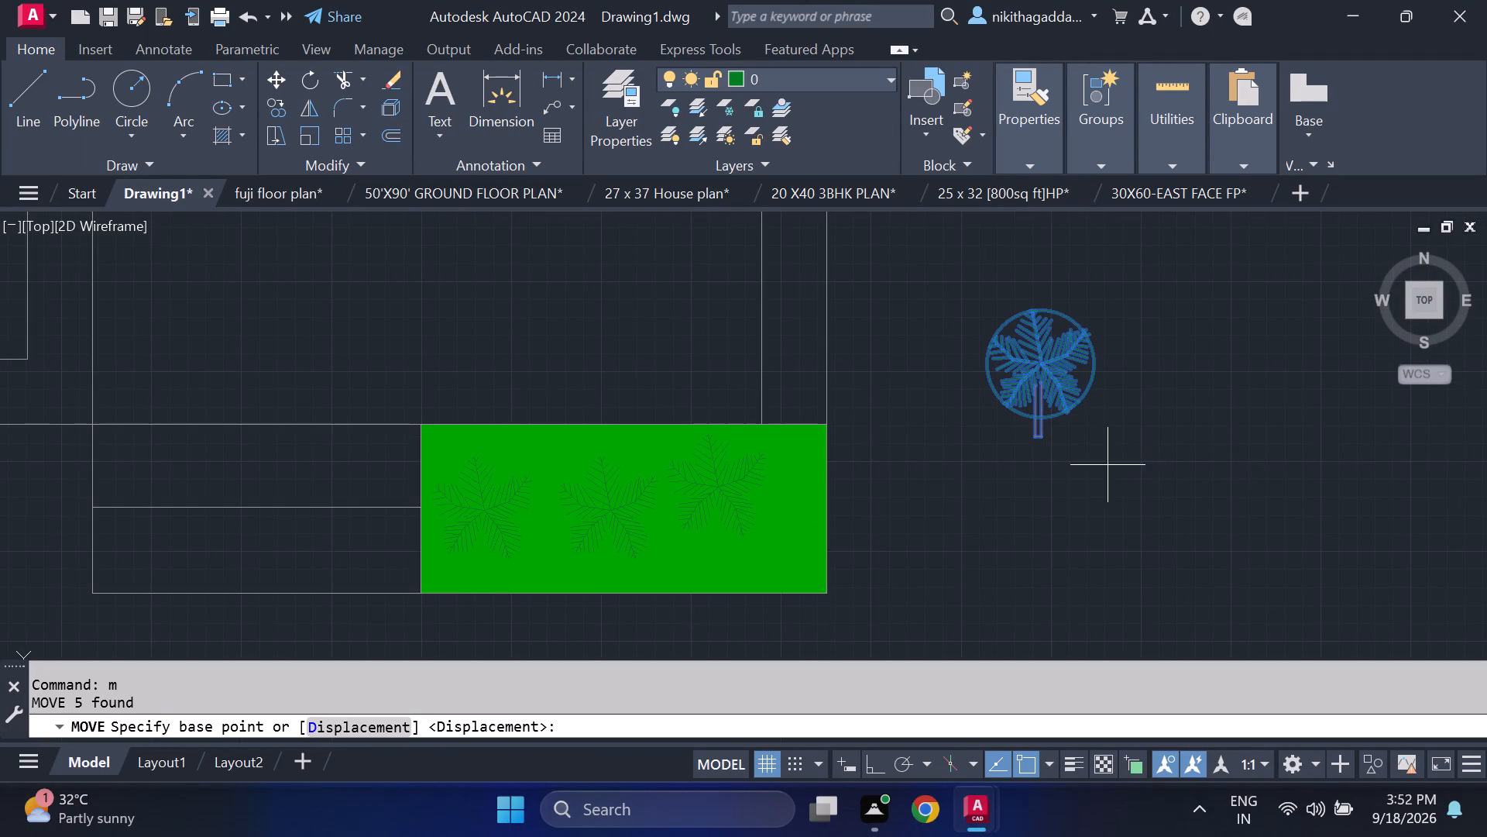
click(1040, 363)
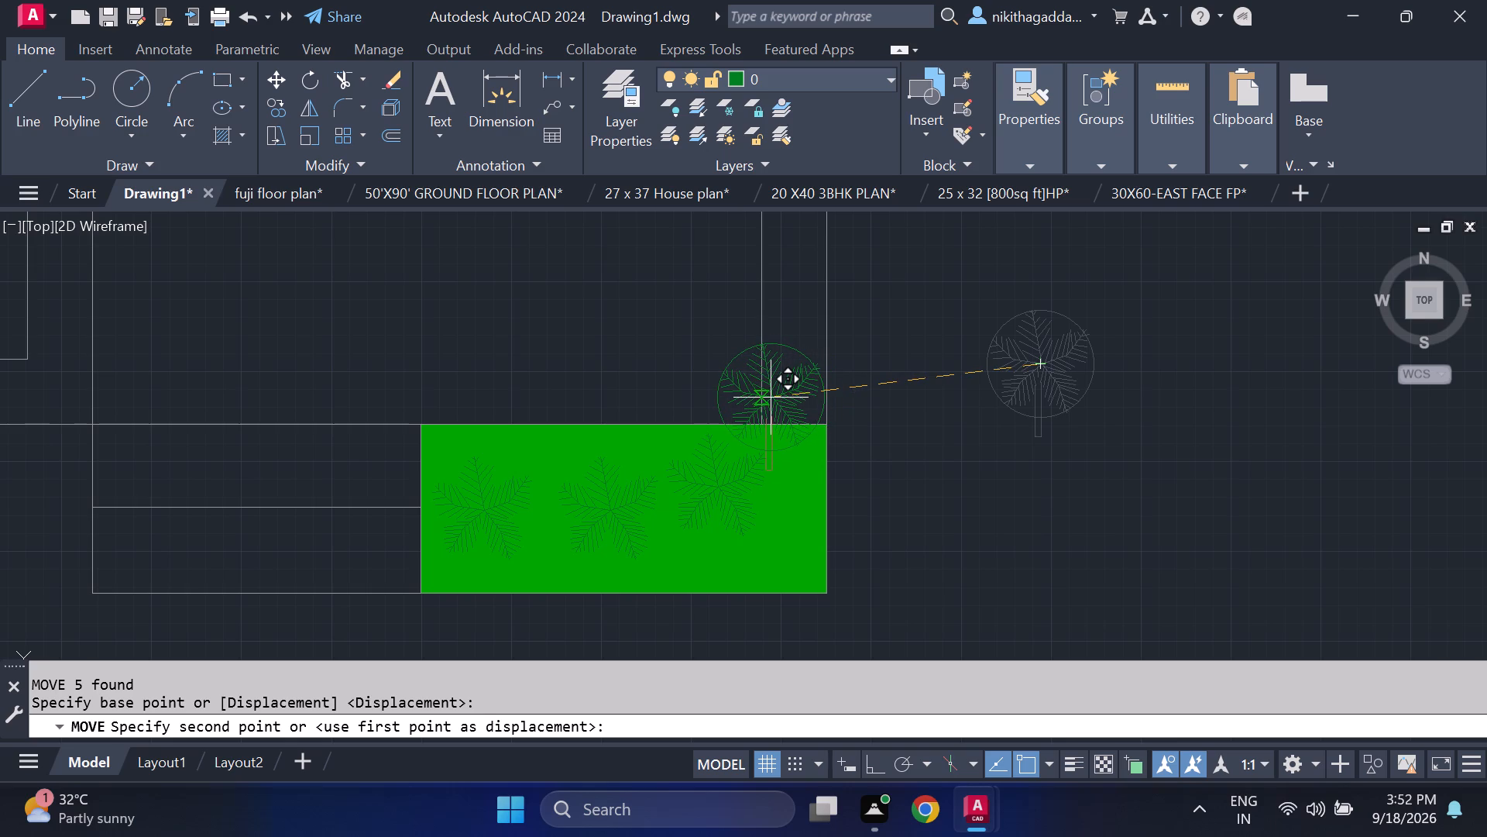
click(771, 398)
Inspect the tree's placement on the planter and look over the whole floor plan.
scroll(1011, 435, down, 4)
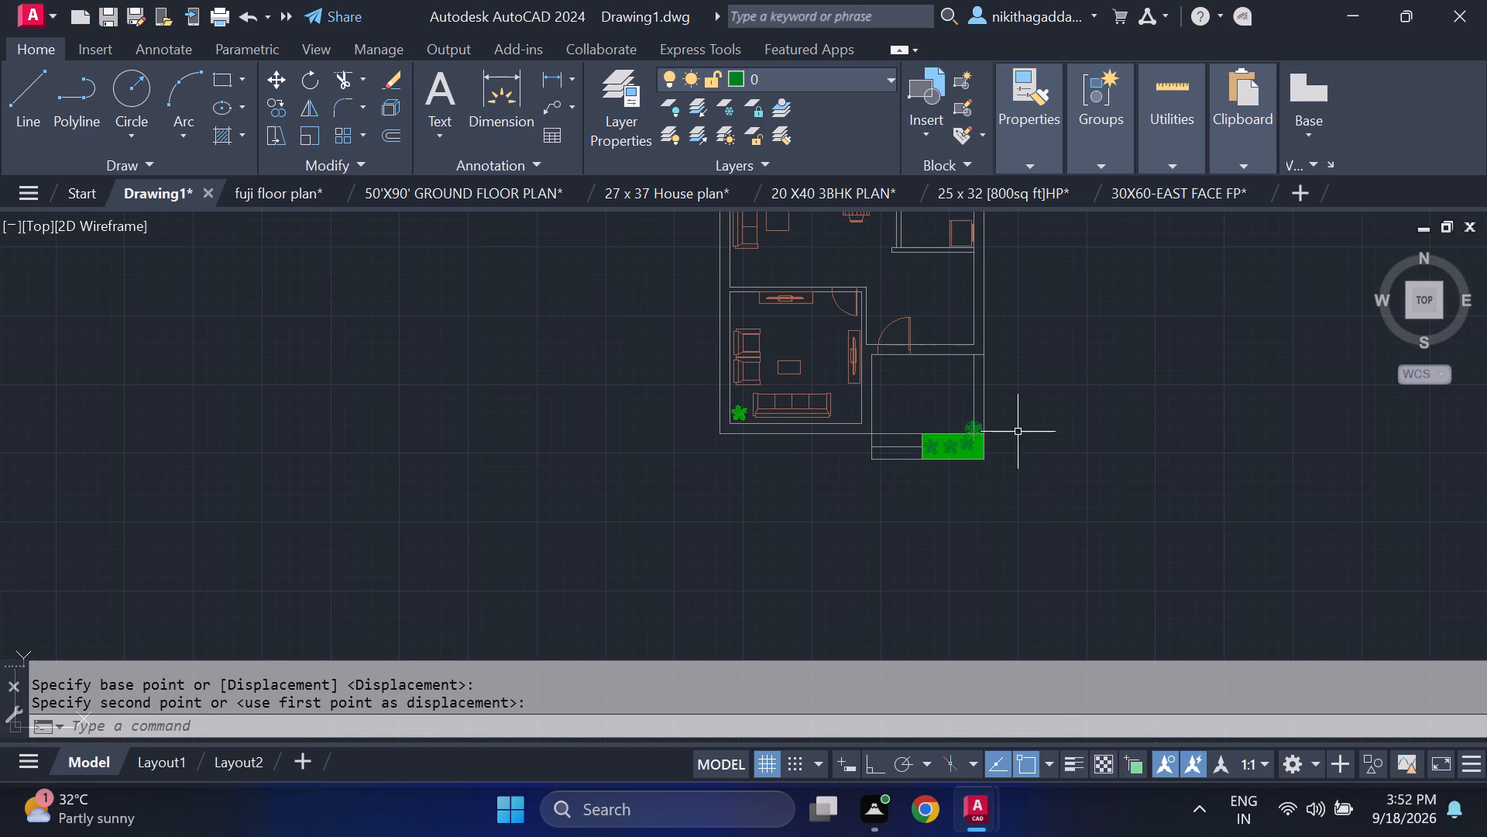
scroll(983, 415, up, 3)
scroll(953, 526, up, 2)
middle_drag(976, 523, 957, 505)
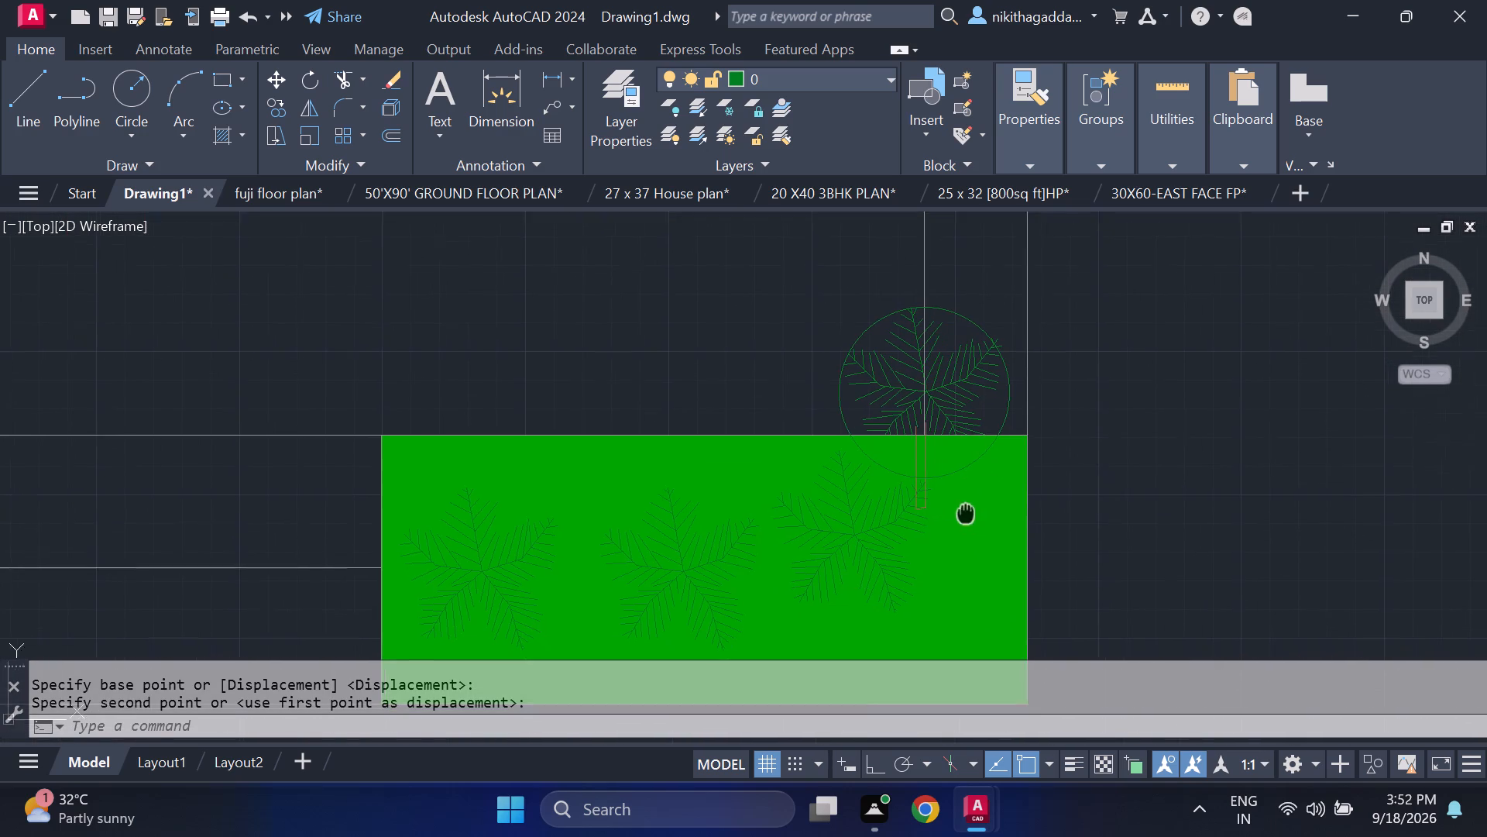
middle_drag(957, 505, 767, 498)
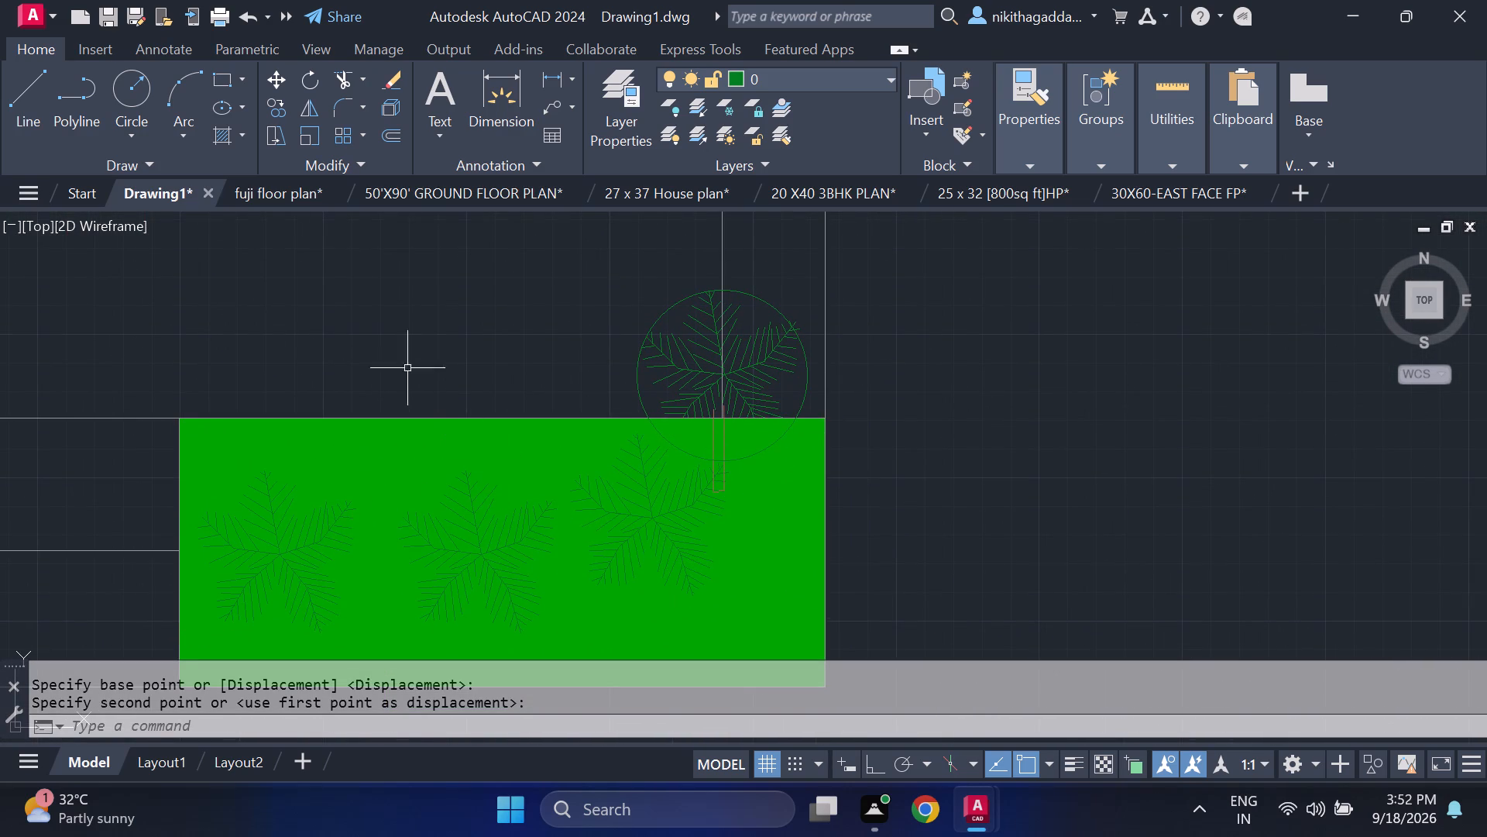
scroll(641, 503, down, 1)
scroll(655, 503, up, 3)
scroll(660, 503, down, 4)
scroll(777, 477, down, 2)
middle_drag(926, 425, 1197, 563)
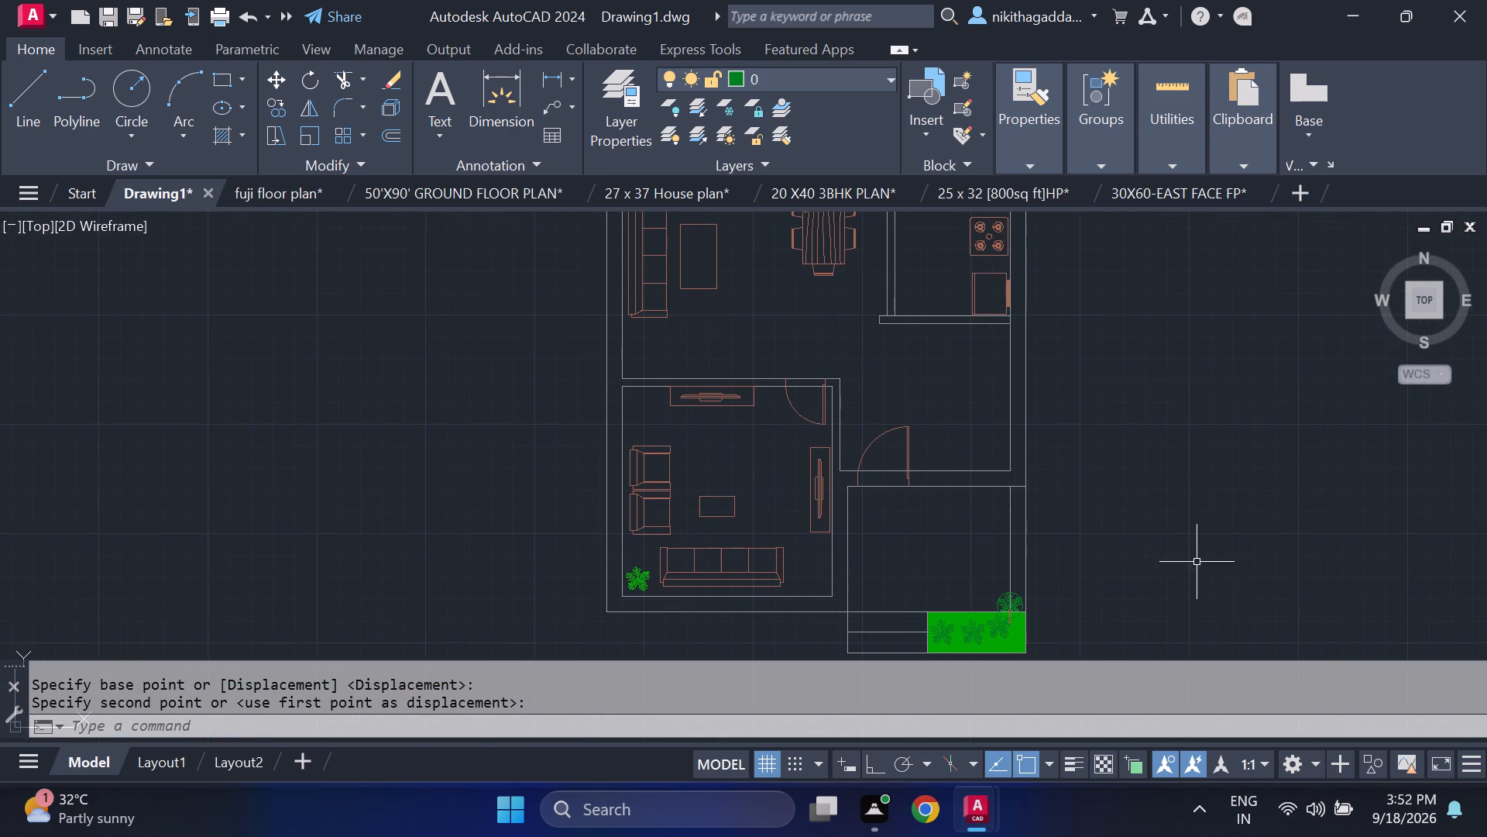
middle_drag(1185, 516, 1204, 570)
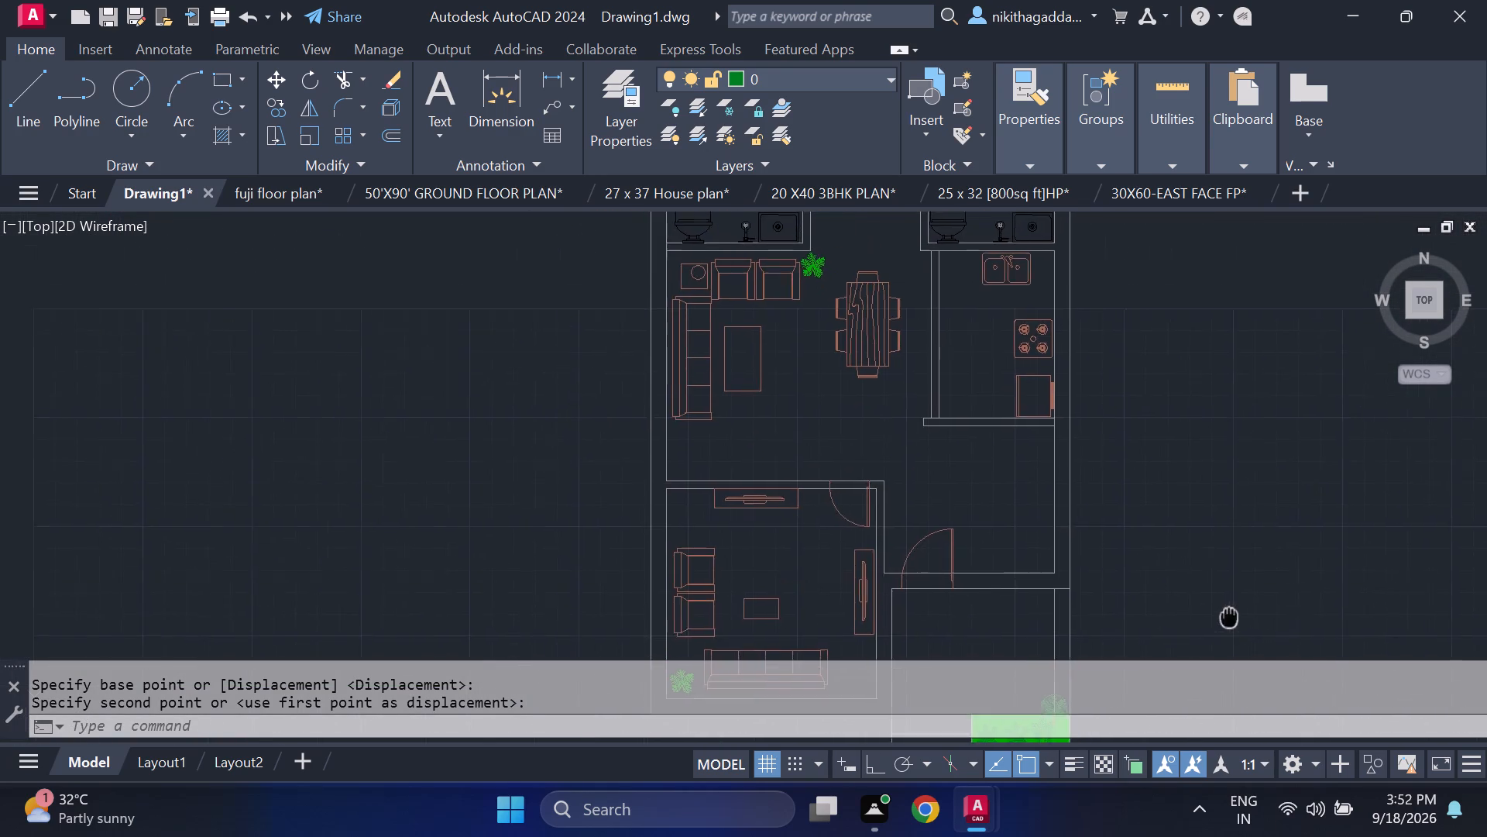
middle_drag(1204, 570, 1176, 502)
scroll(1049, 446, down, 2)
middle_drag(936, 385, 929, 460)
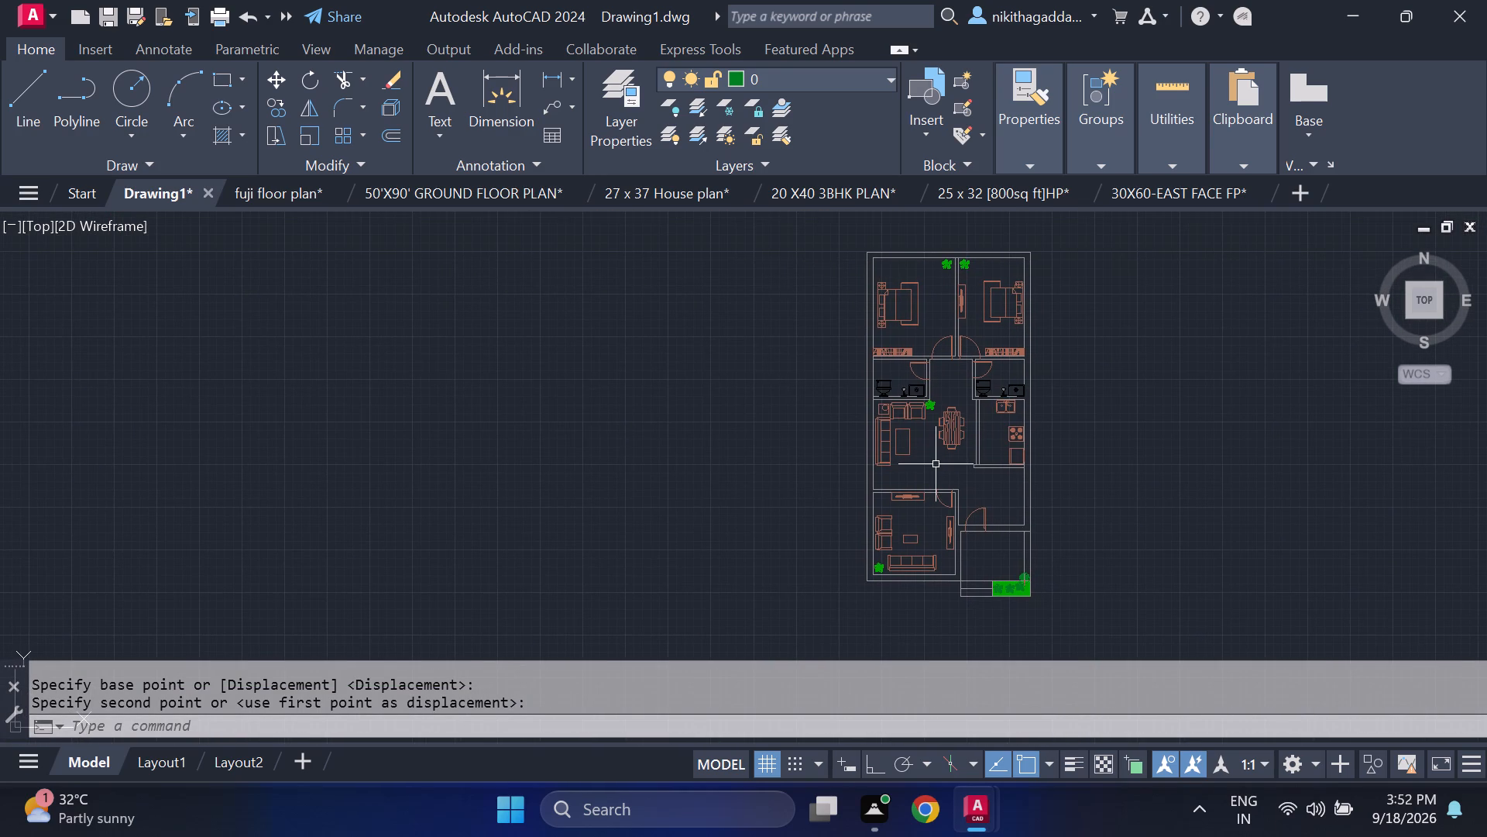
scroll(1014, 591, up, 2)
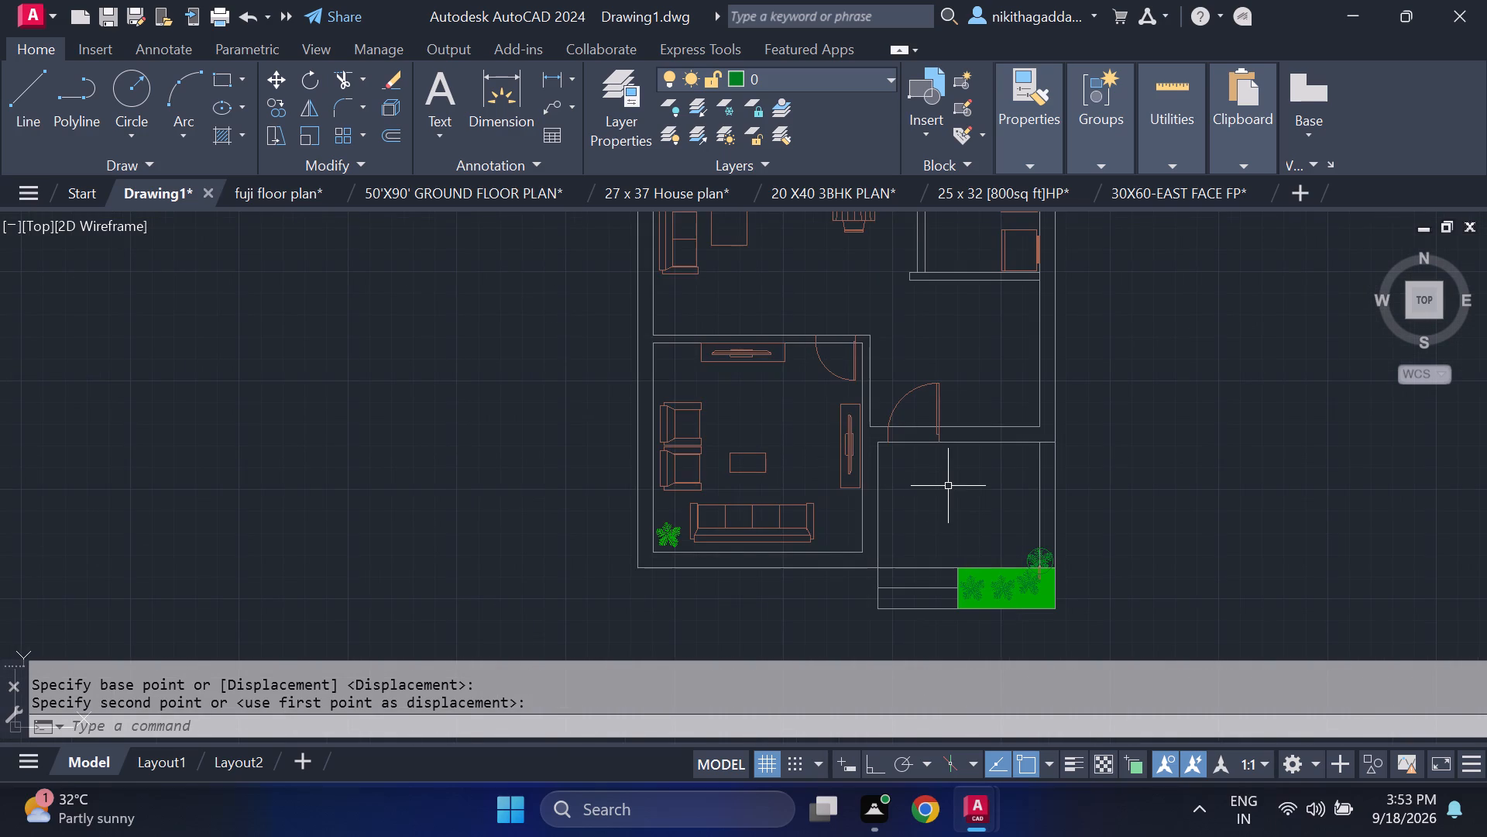
scroll(949, 486, up, 2)
scroll(961, 509, down, 2)
middle_drag(982, 536, 1006, 613)
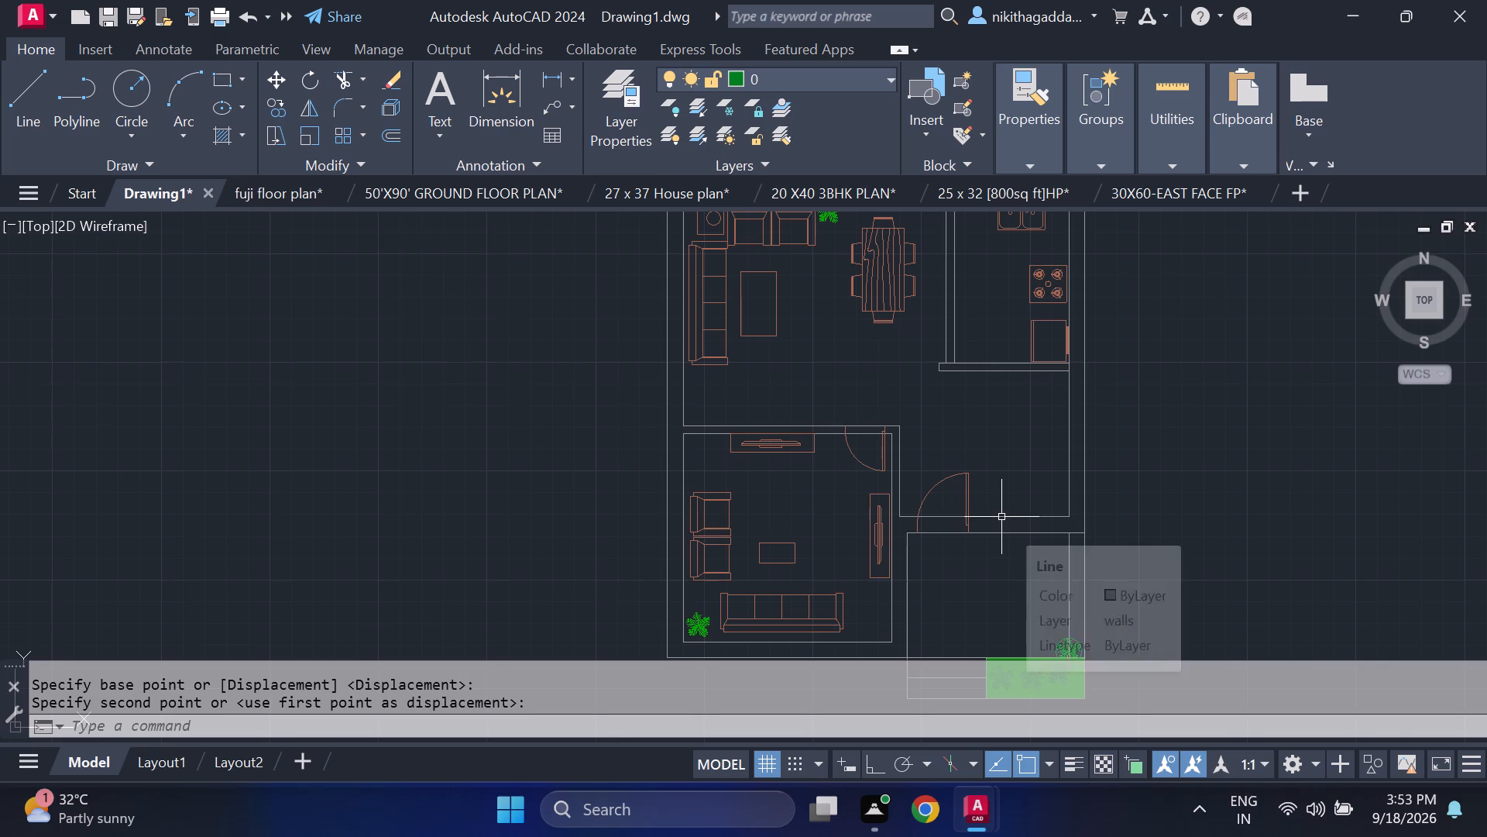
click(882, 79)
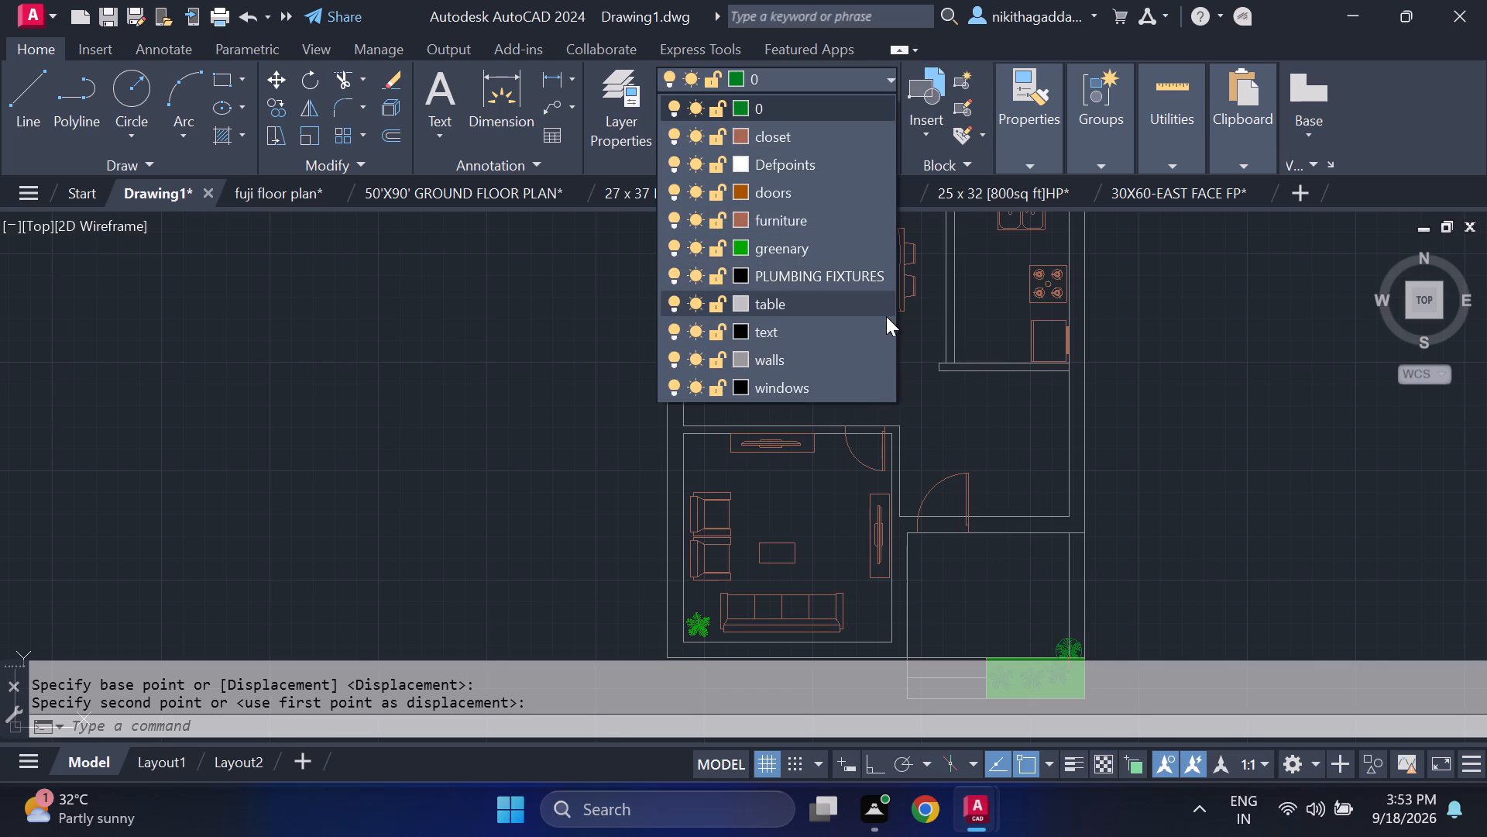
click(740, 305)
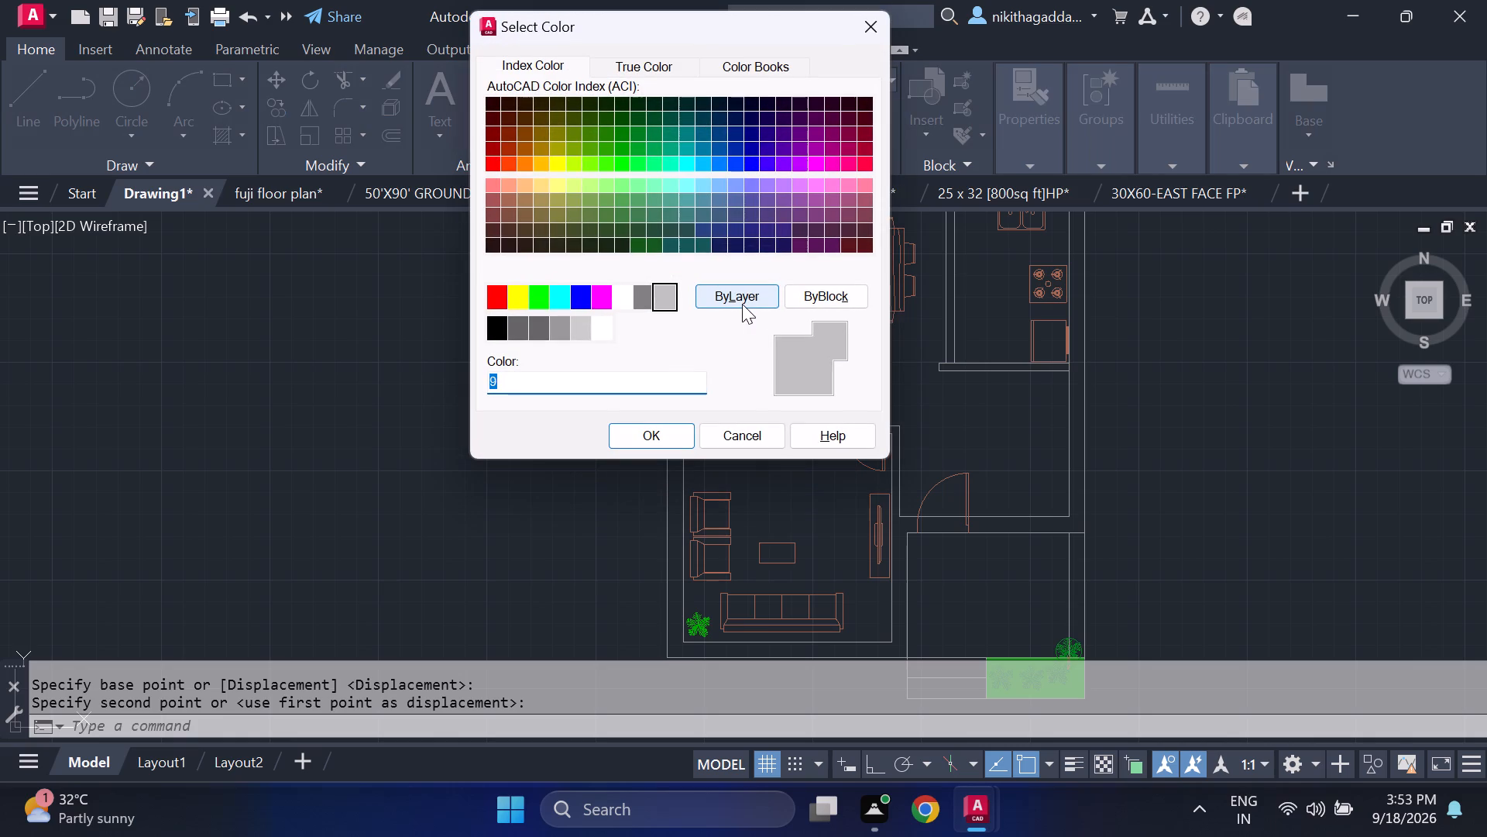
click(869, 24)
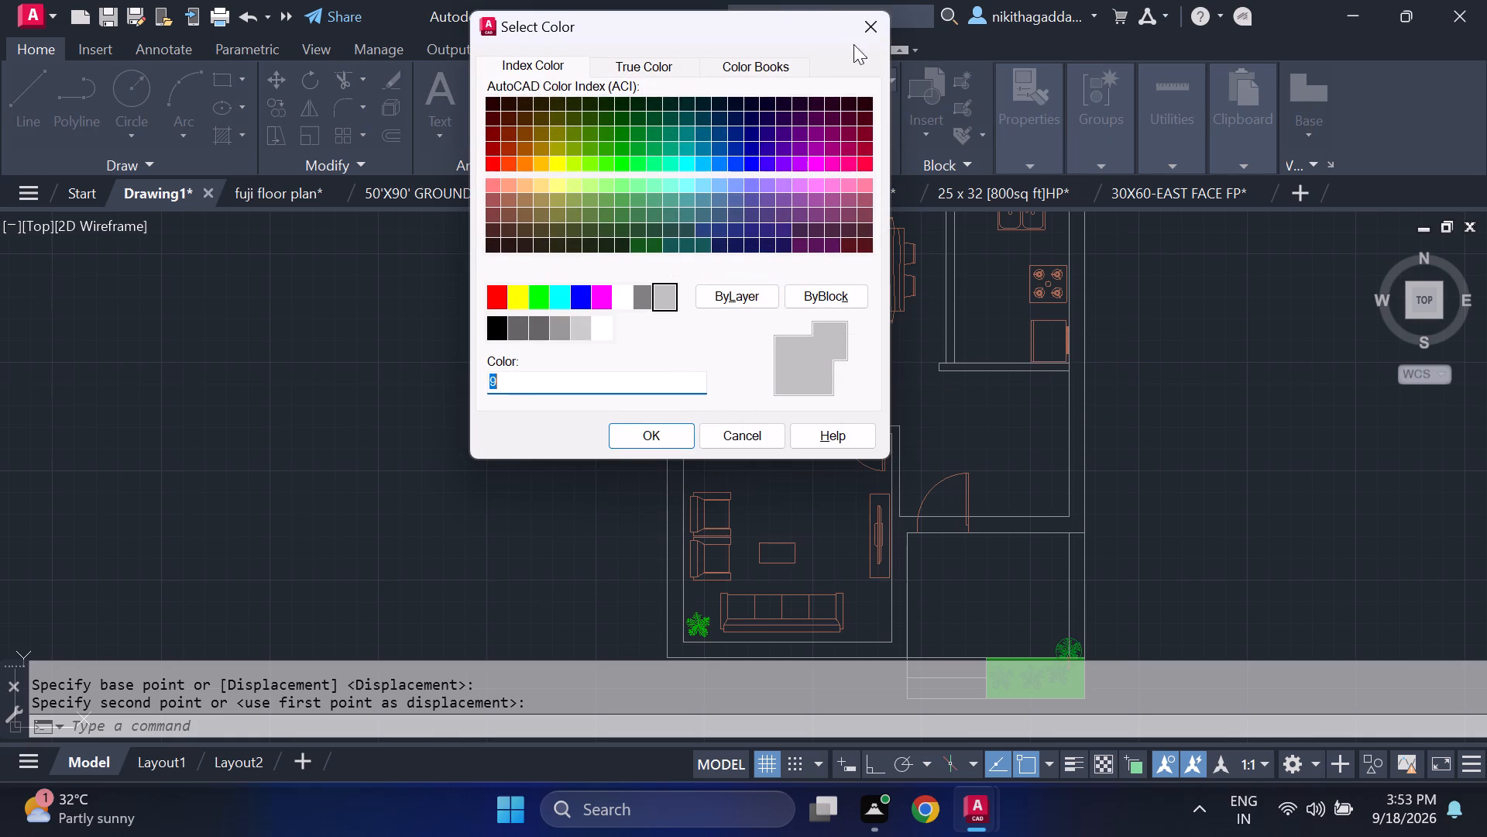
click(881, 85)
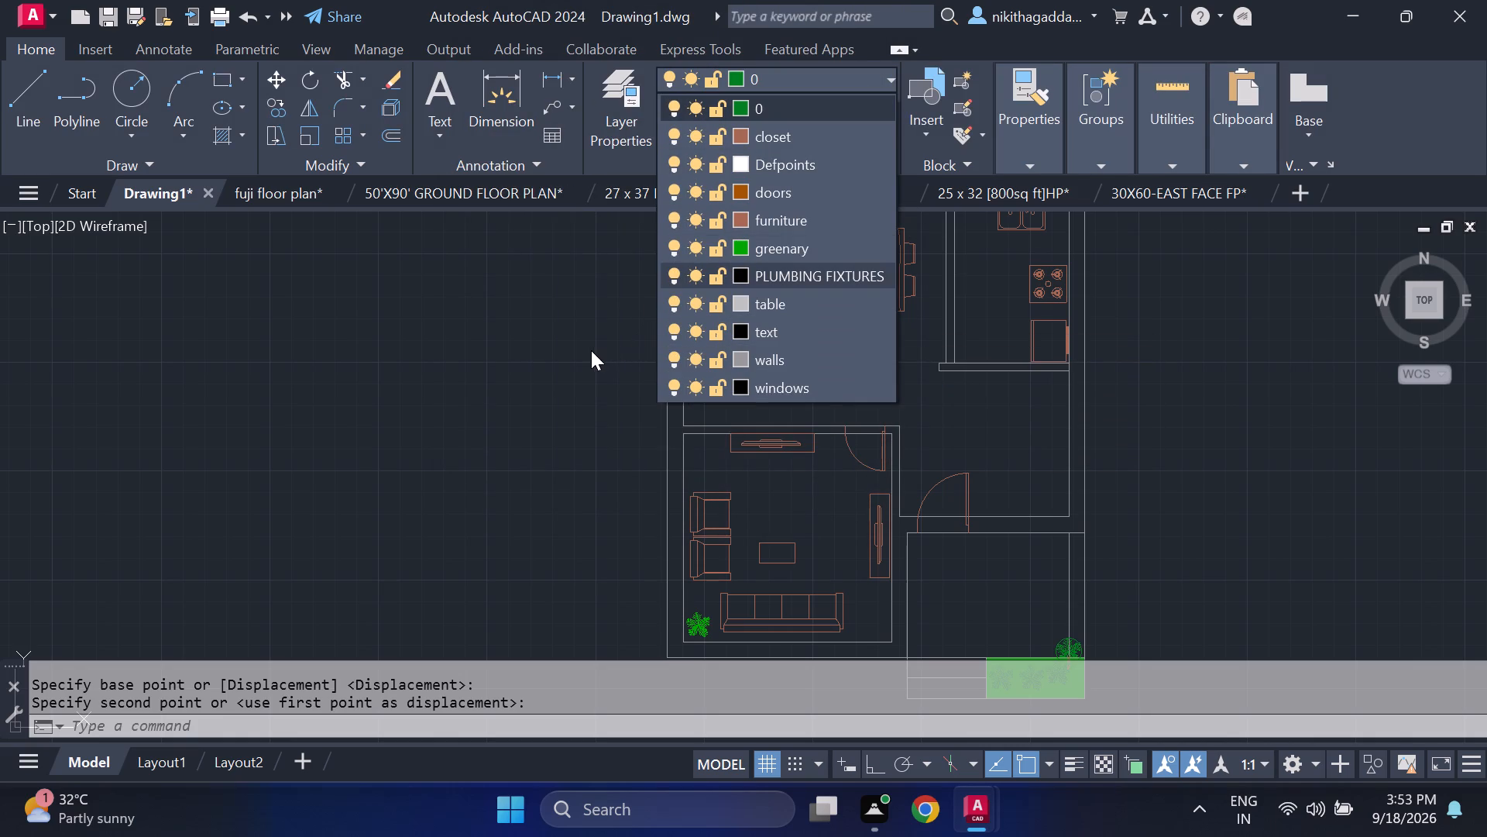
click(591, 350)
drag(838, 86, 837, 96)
Set the colour of the table layer to index colour 140.
click(874, 84)
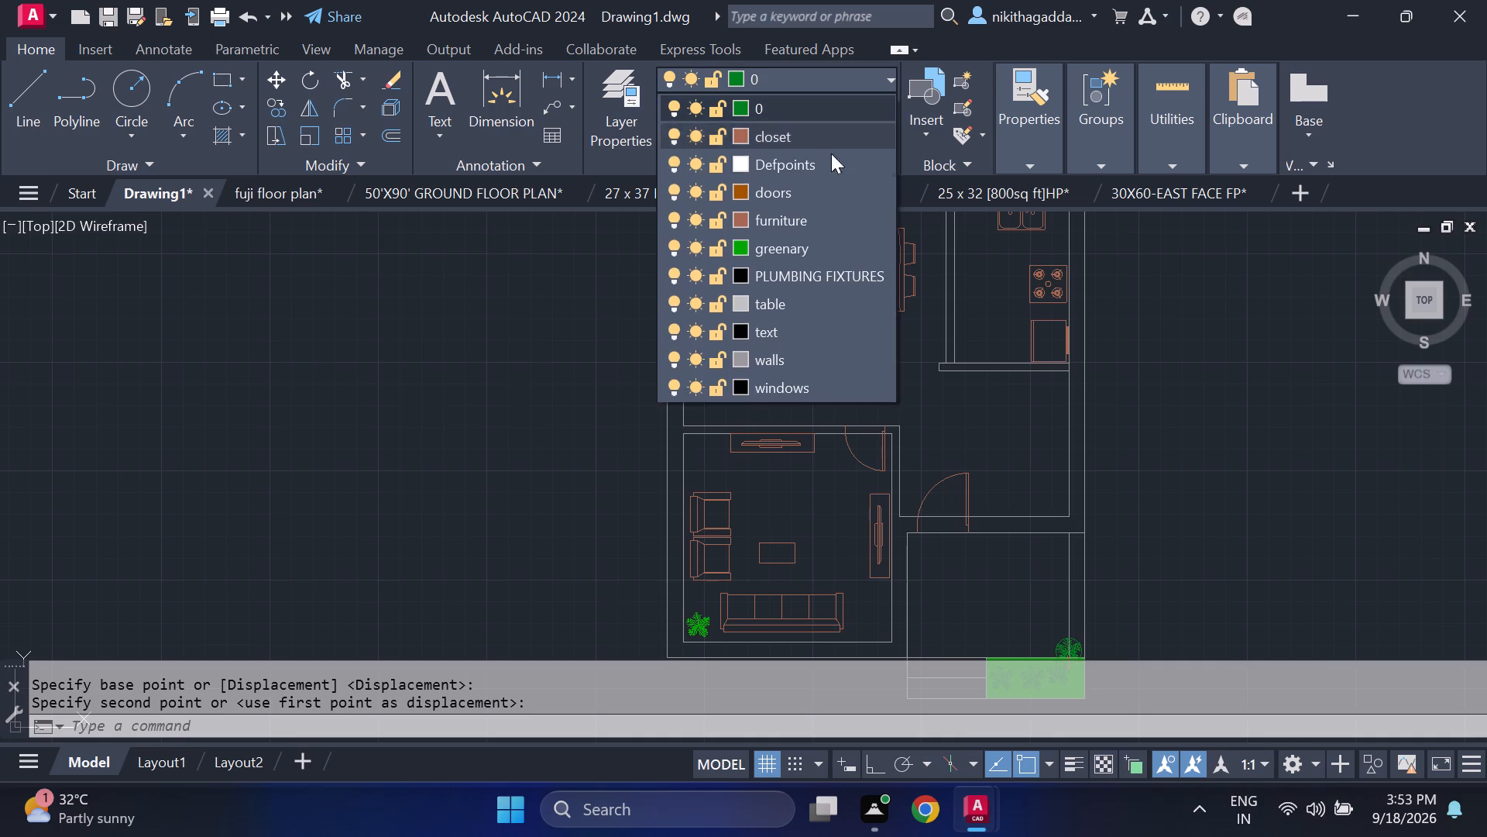
click(737, 301)
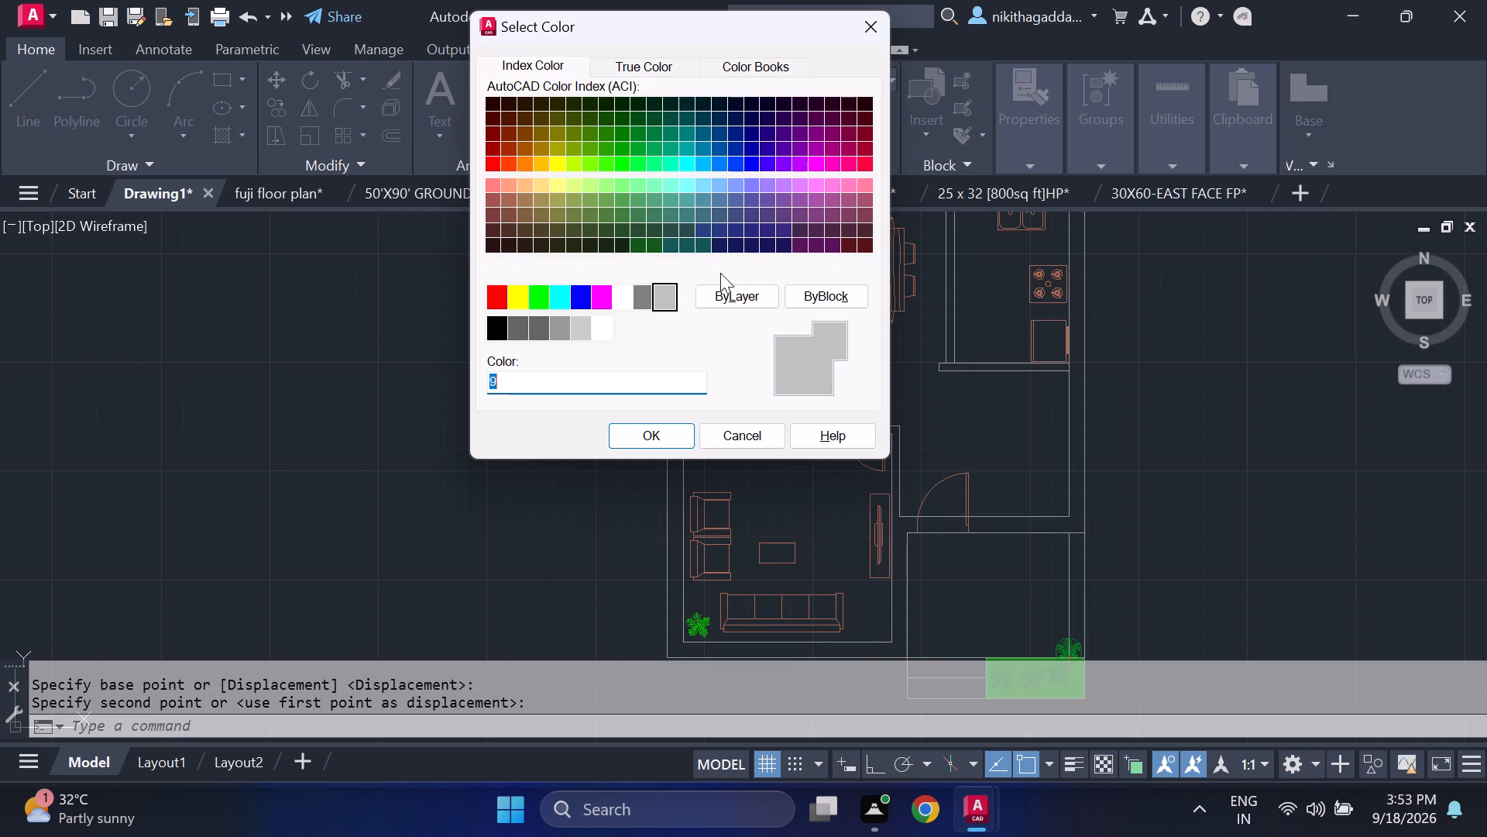
click(702, 167)
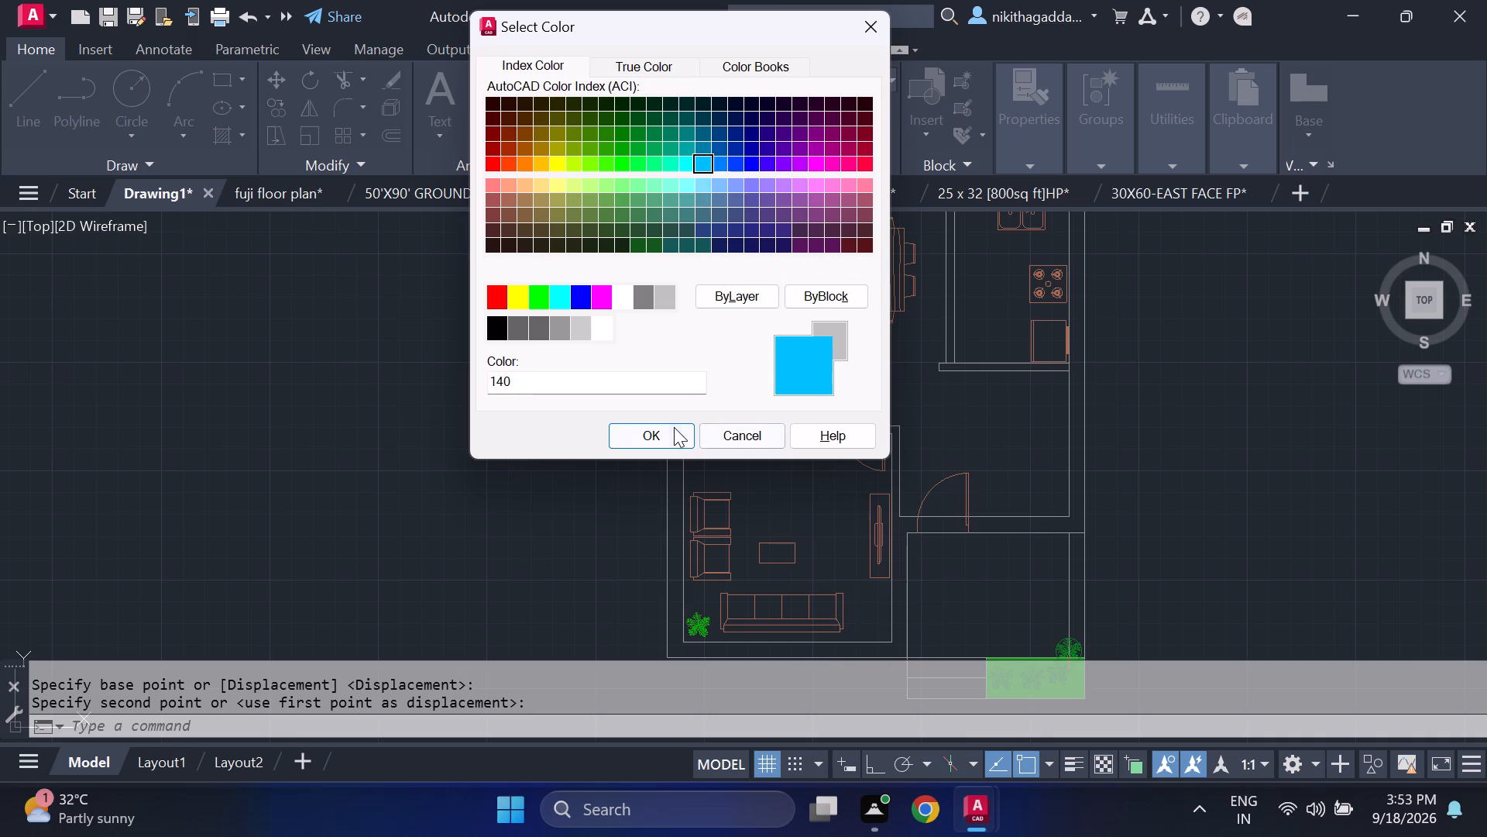
click(671, 427)
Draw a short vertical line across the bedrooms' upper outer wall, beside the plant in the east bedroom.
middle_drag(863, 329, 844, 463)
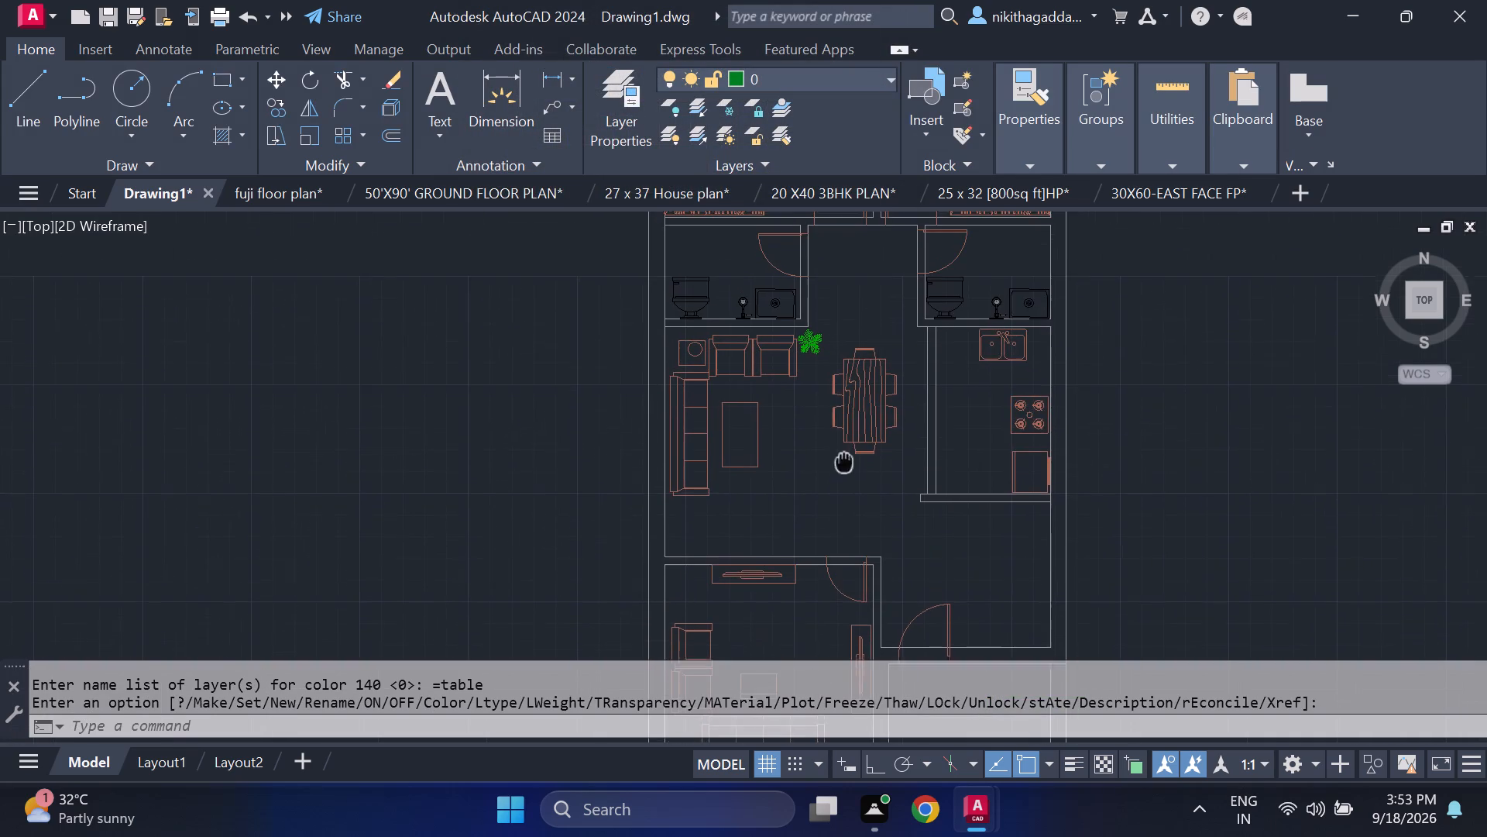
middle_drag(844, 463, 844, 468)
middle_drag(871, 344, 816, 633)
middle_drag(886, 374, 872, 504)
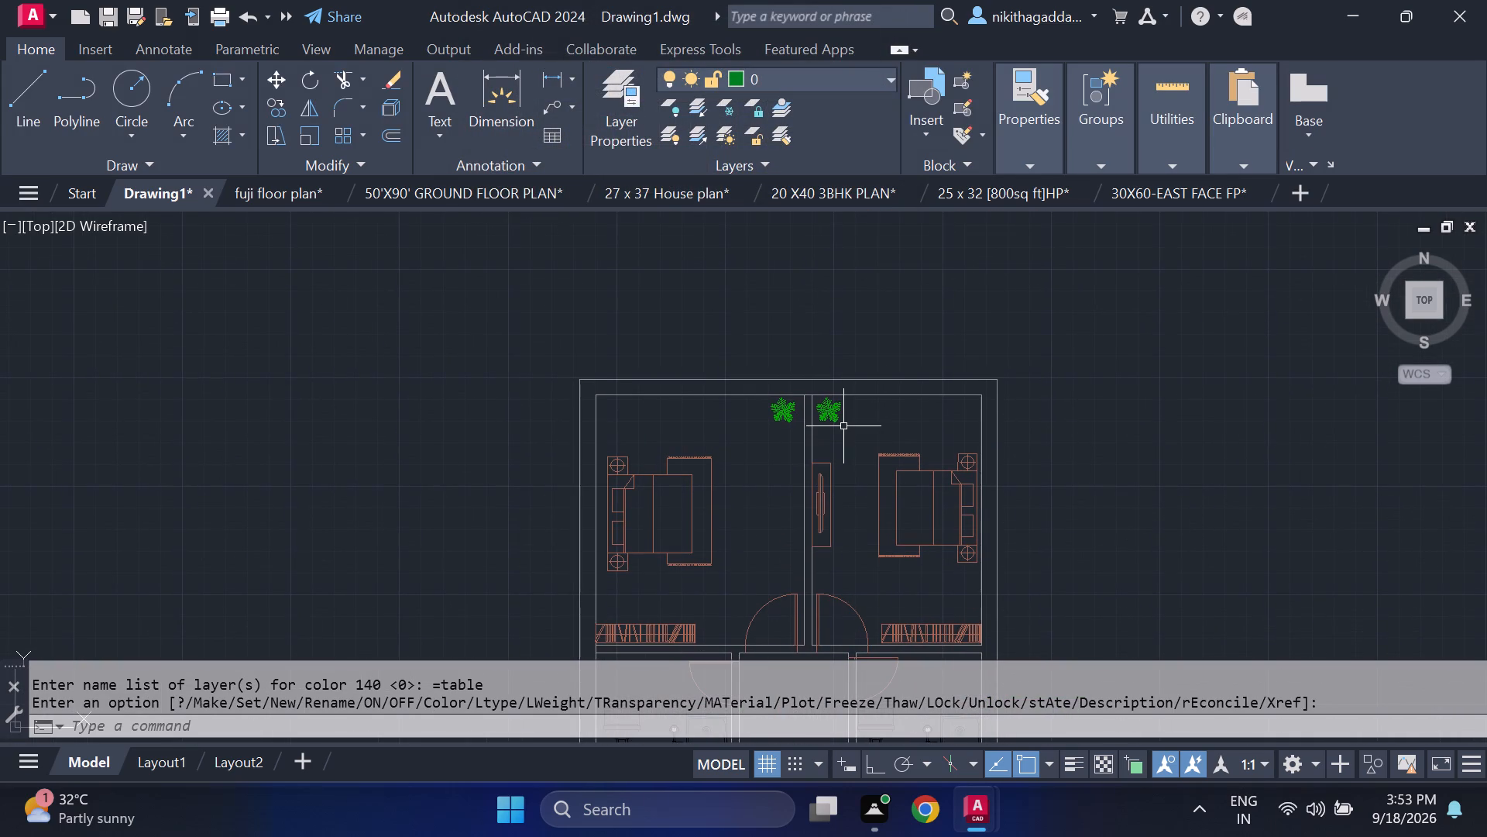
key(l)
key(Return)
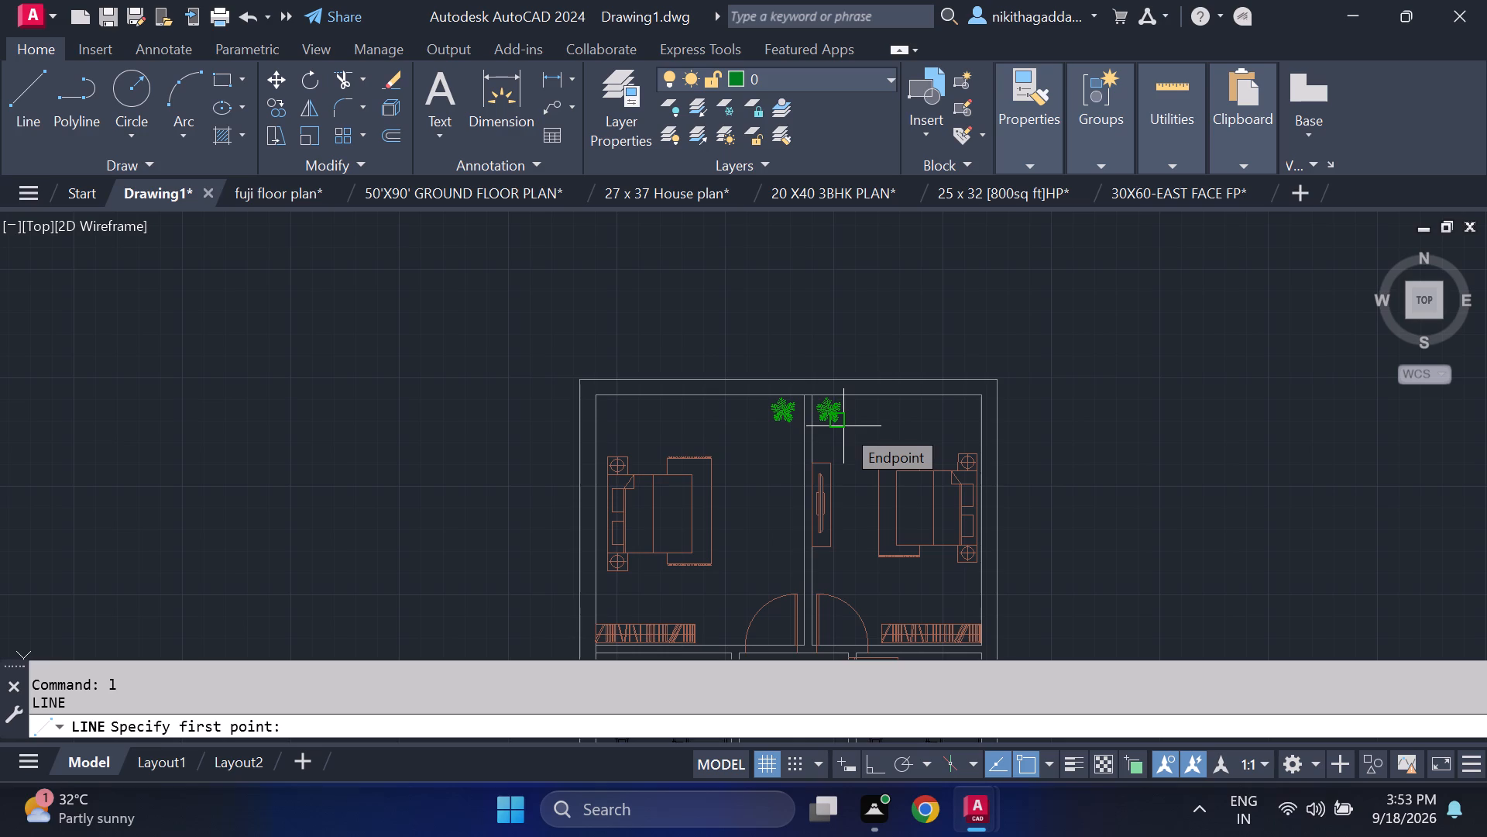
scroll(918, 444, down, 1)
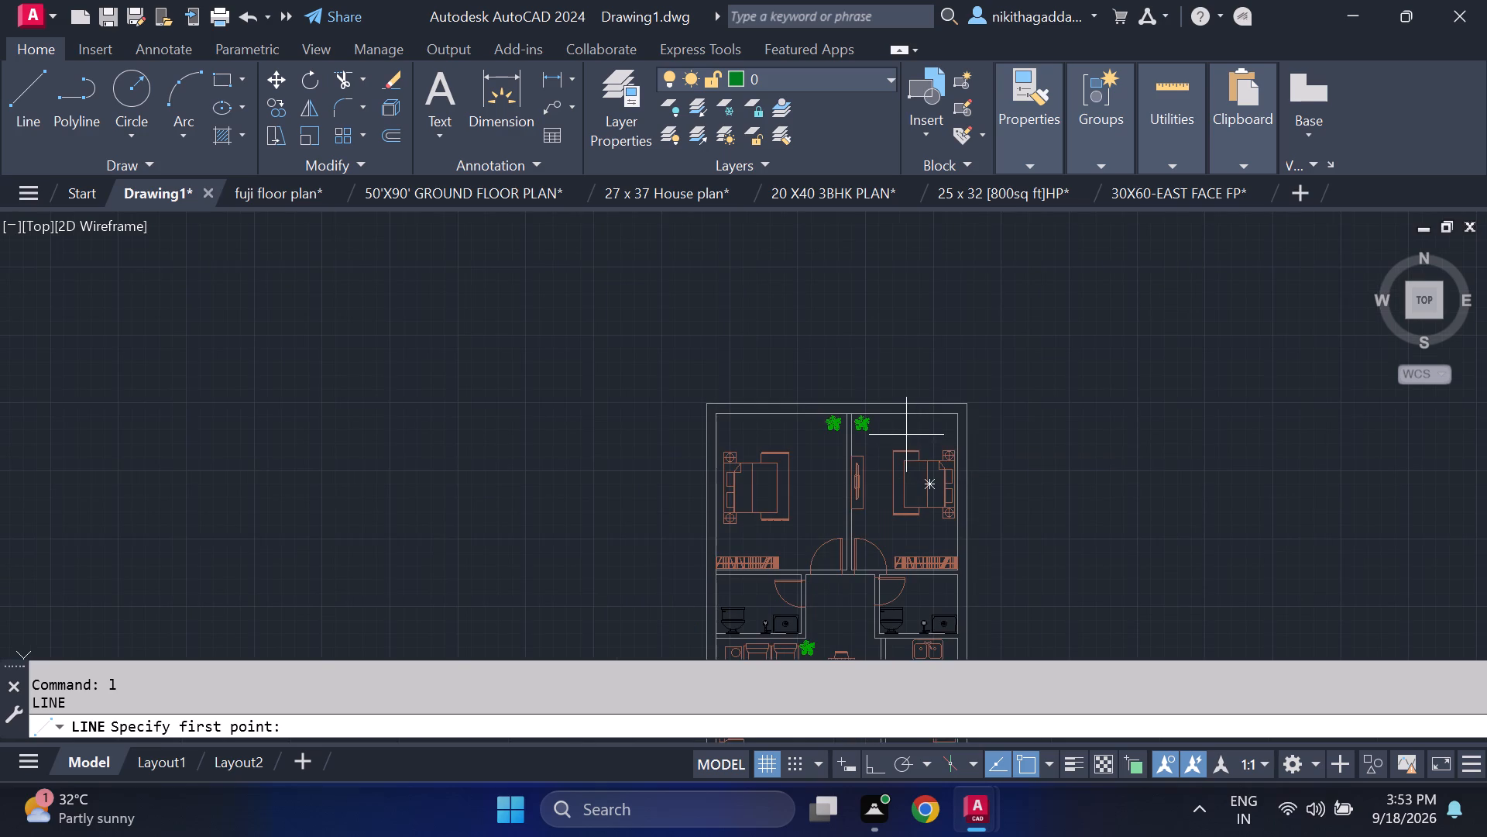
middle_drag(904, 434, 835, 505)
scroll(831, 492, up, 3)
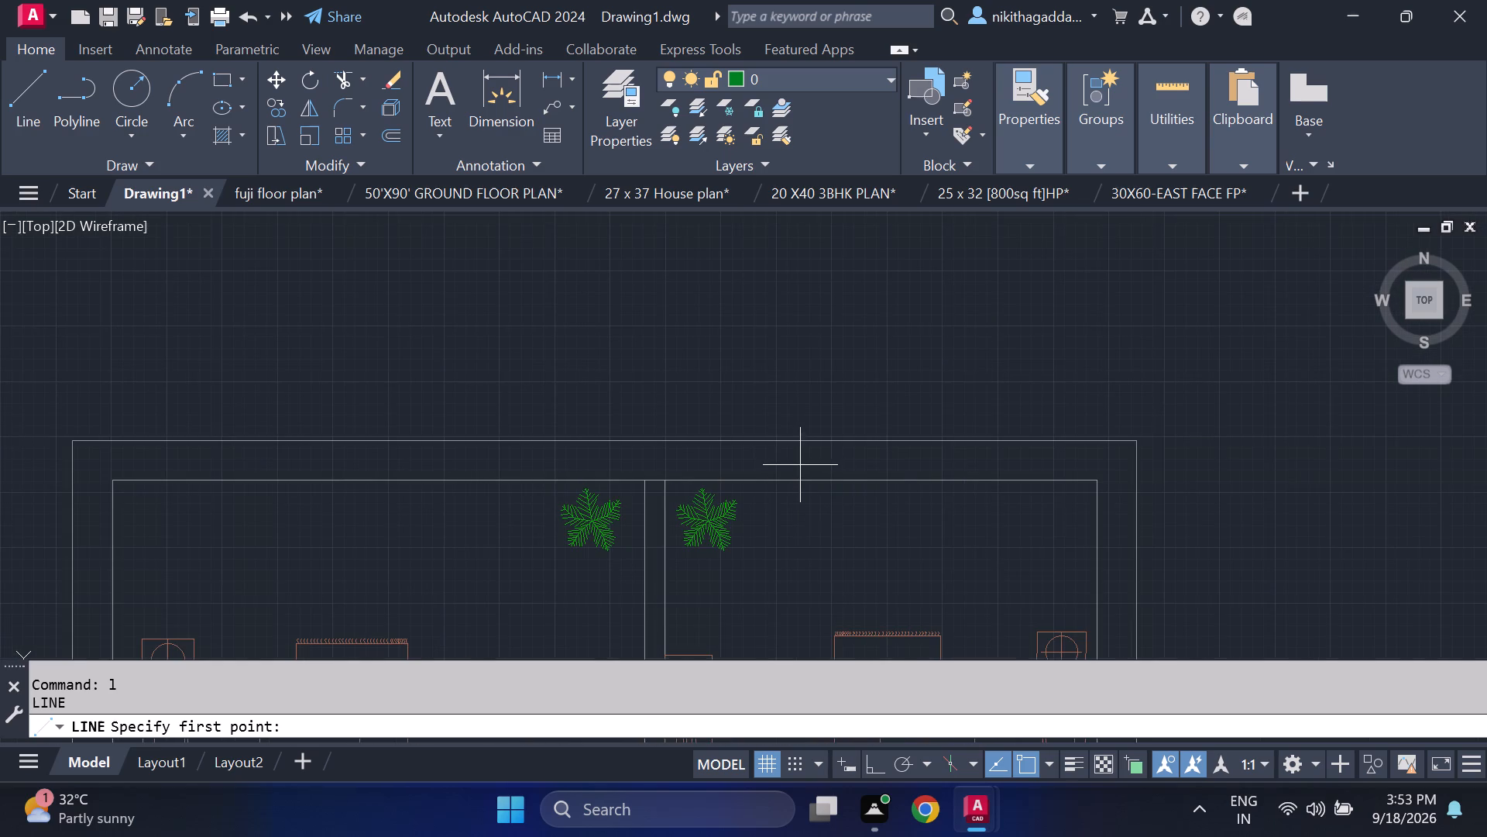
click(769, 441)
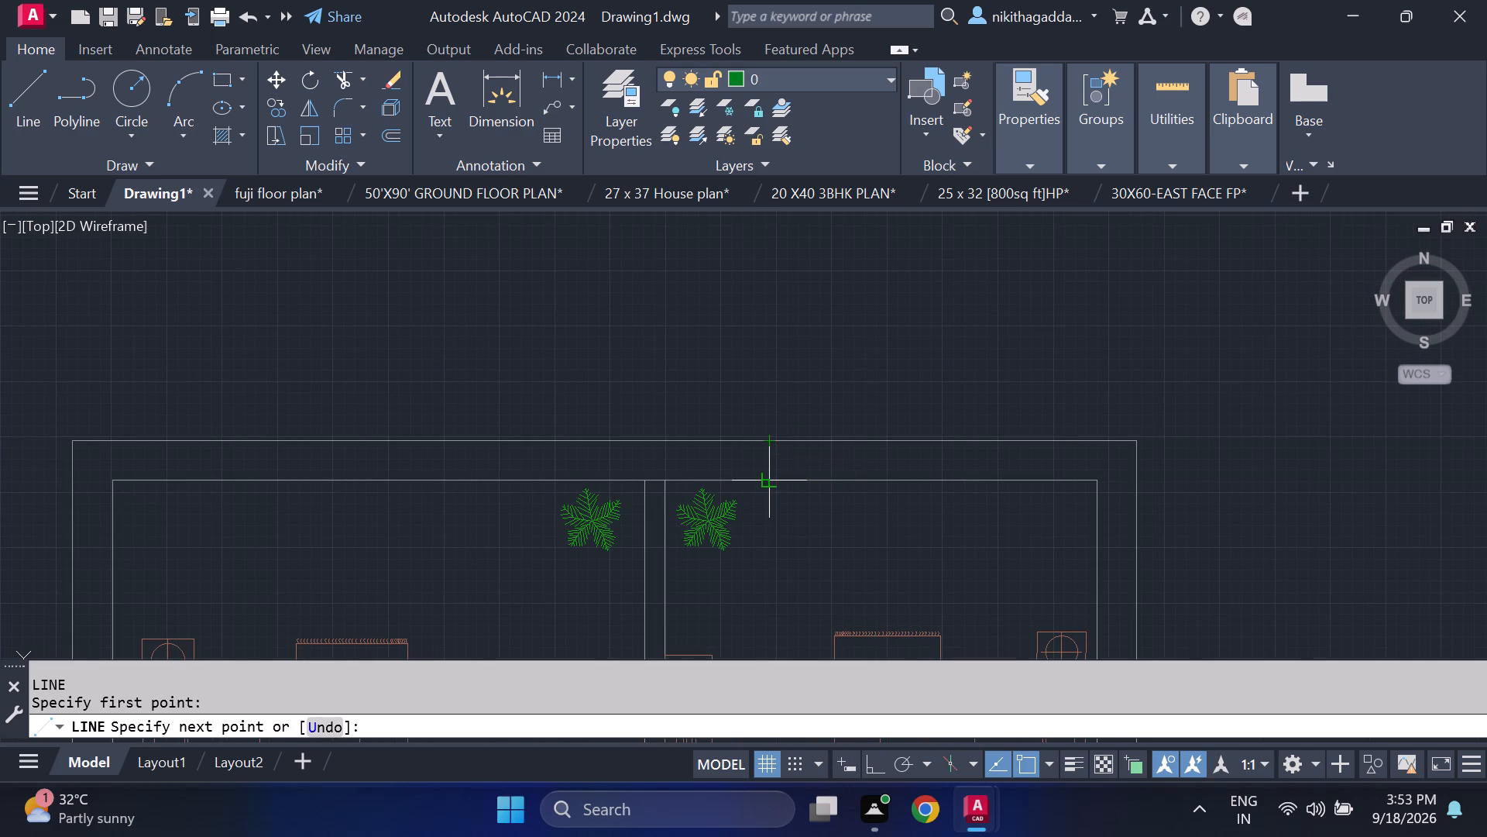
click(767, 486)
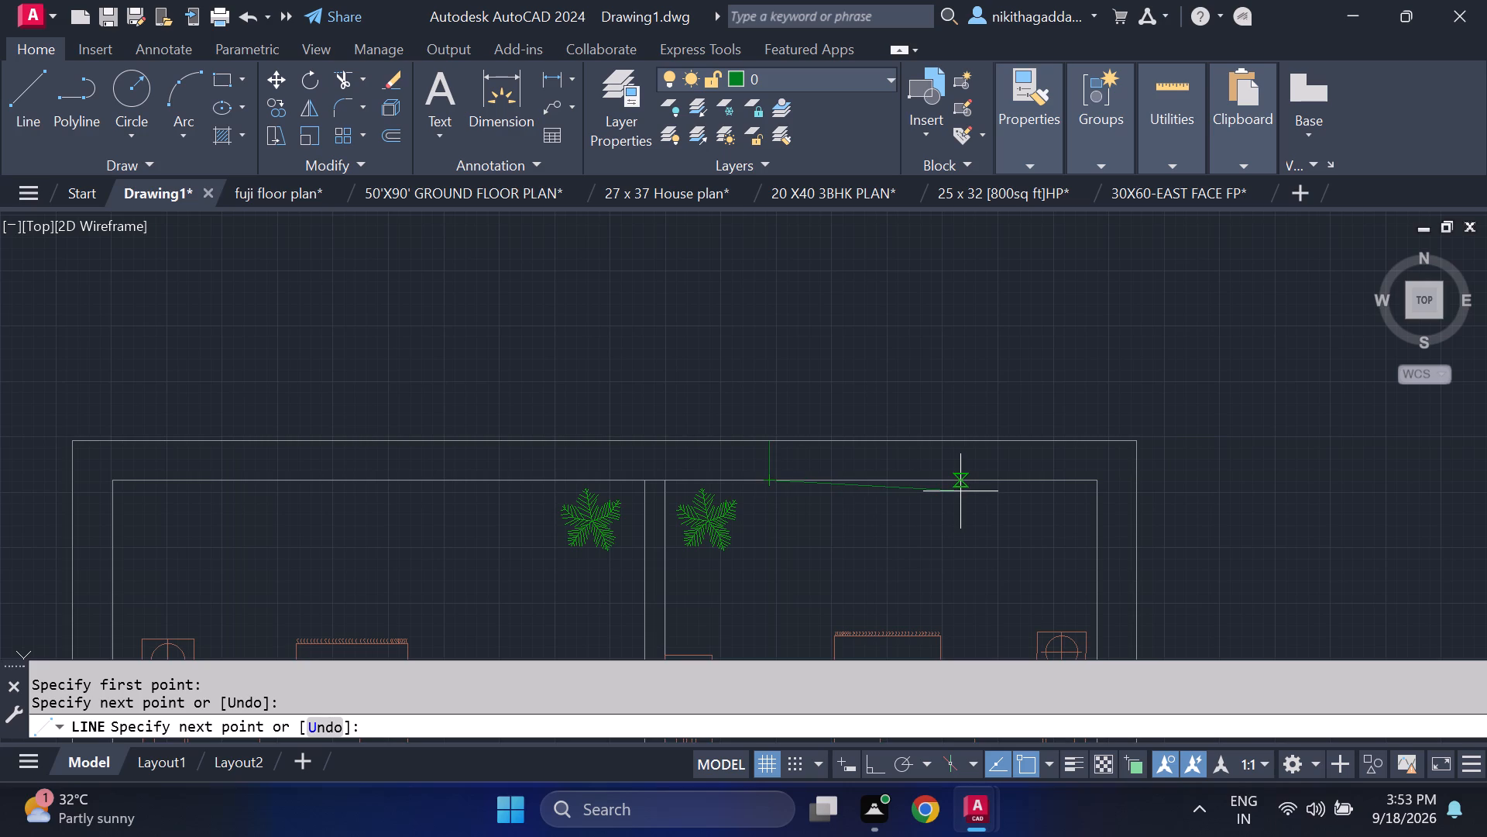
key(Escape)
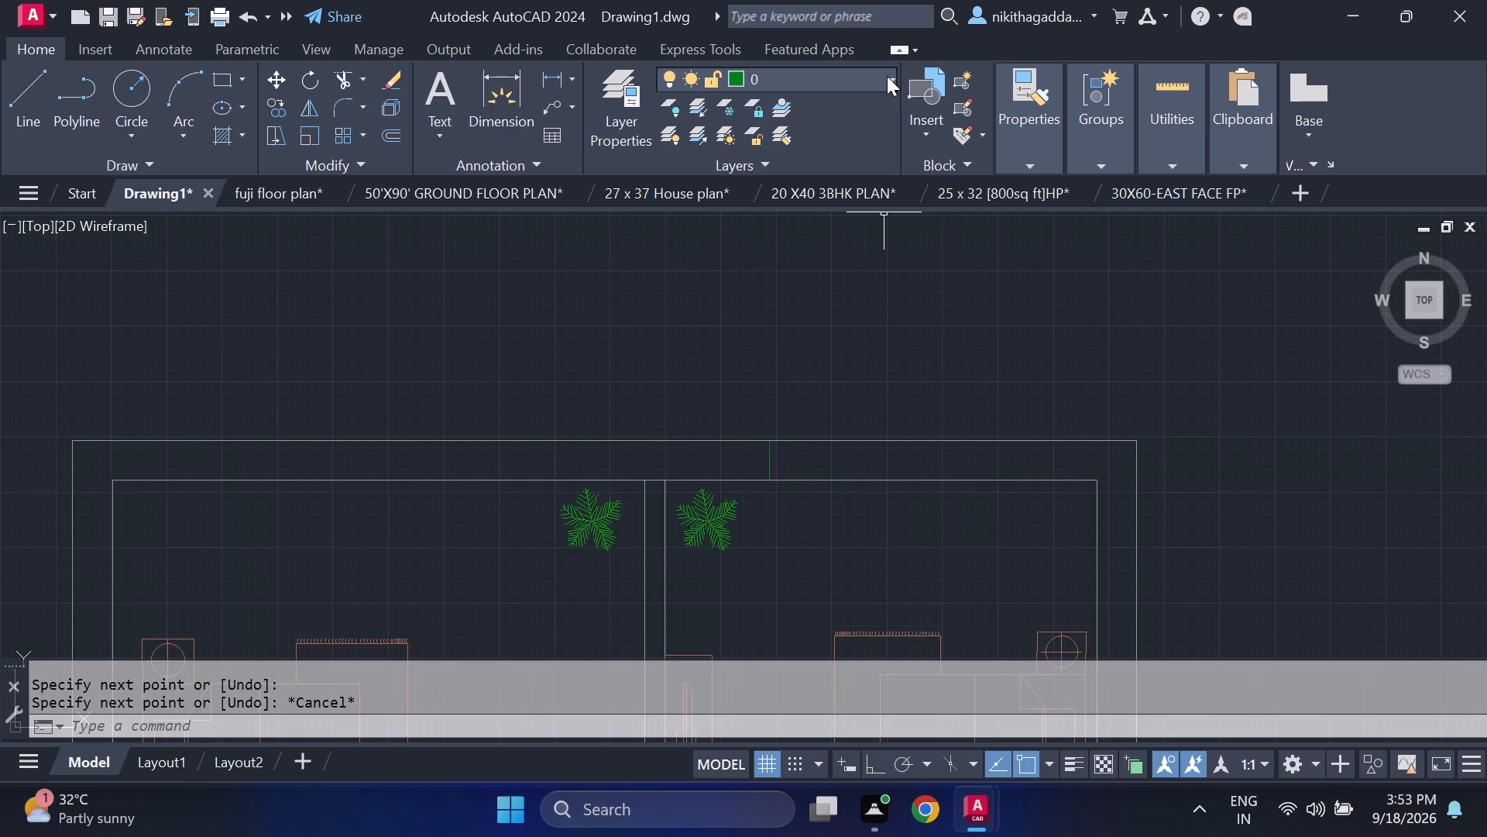
Make the table layer current.
click(887, 76)
click(809, 310)
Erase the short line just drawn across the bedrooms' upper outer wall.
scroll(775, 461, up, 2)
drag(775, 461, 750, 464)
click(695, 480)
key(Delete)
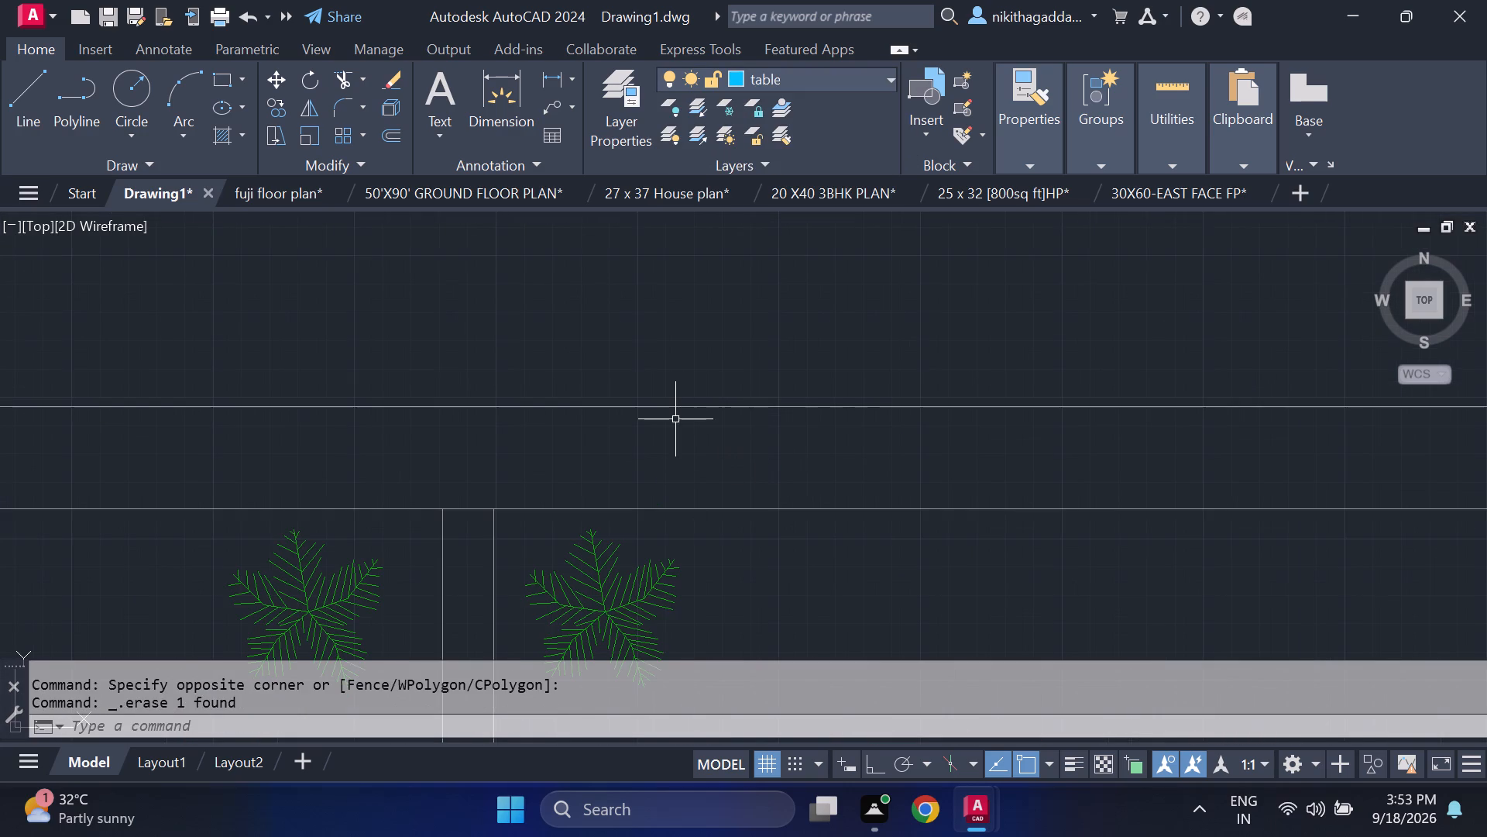
Draw a window outline about 3'-6" wide in the east bedroom's upper wall: two jamb lines joined along the inner wall face, with Ortho on.
key(l)
key(Return)
scroll(661, 415, down, 3)
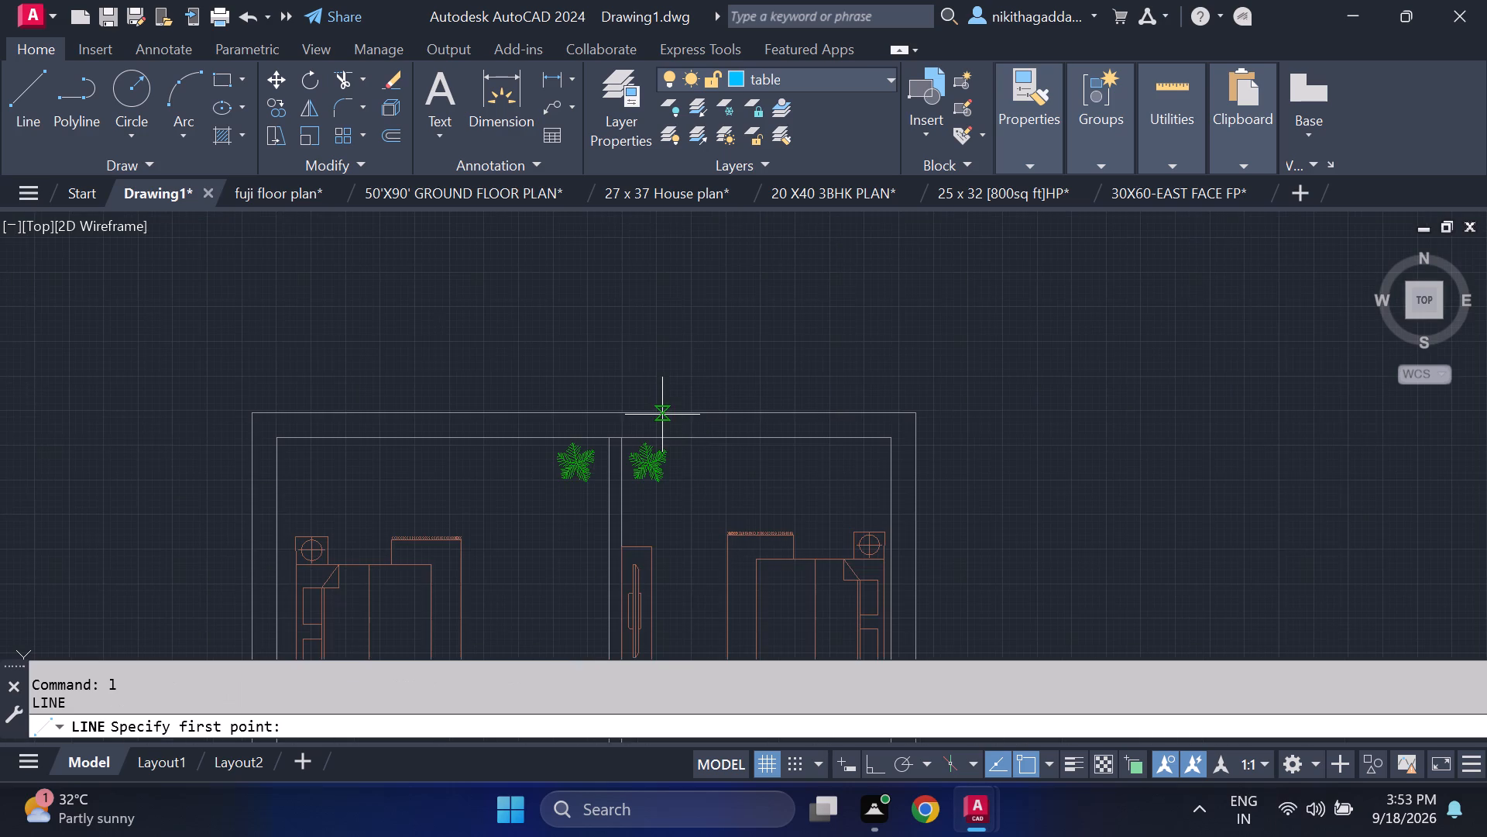
scroll(650, 431, up, 2)
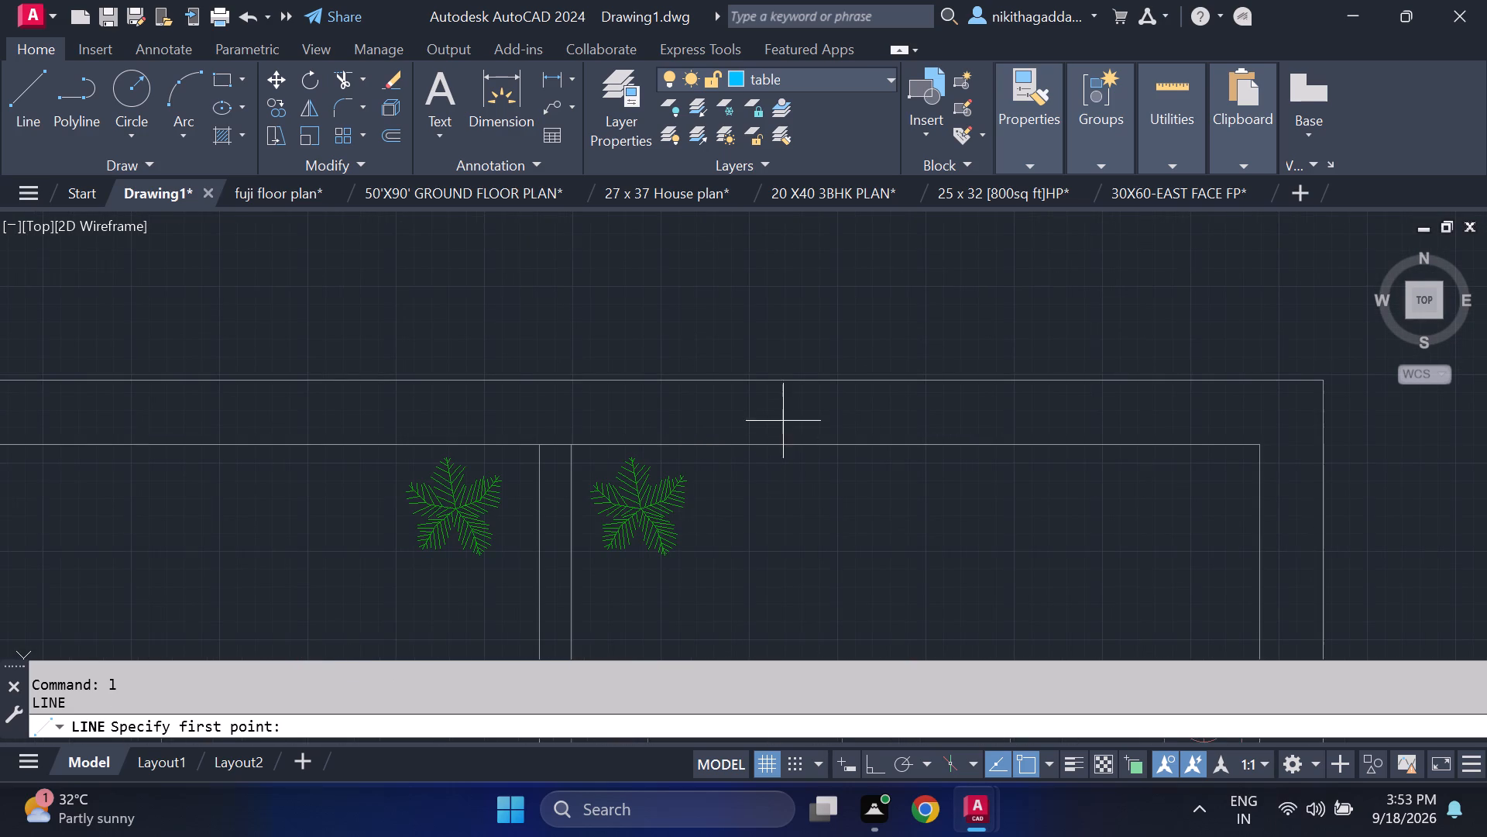
click(757, 384)
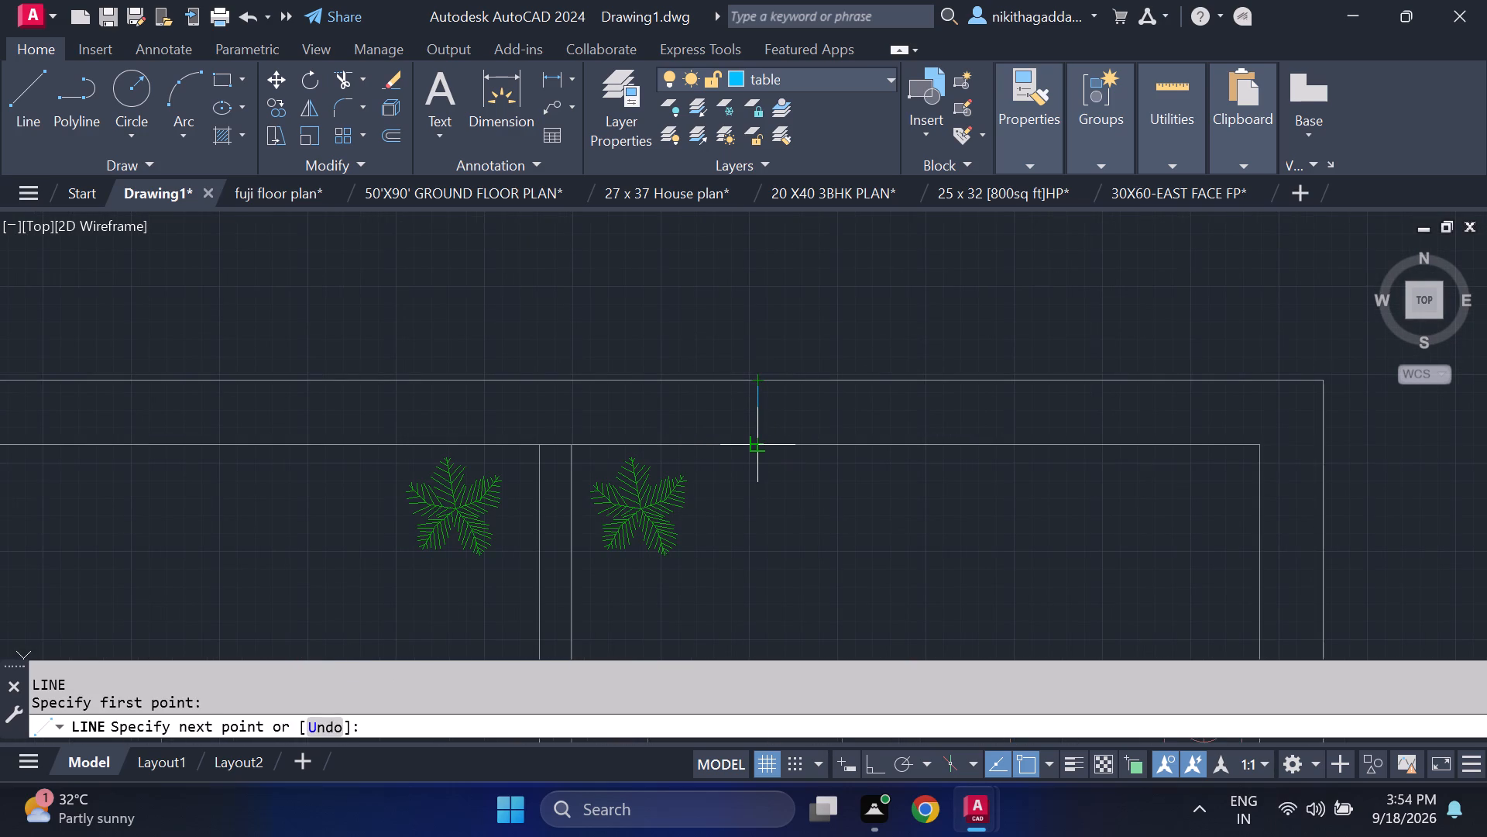
click(757, 449)
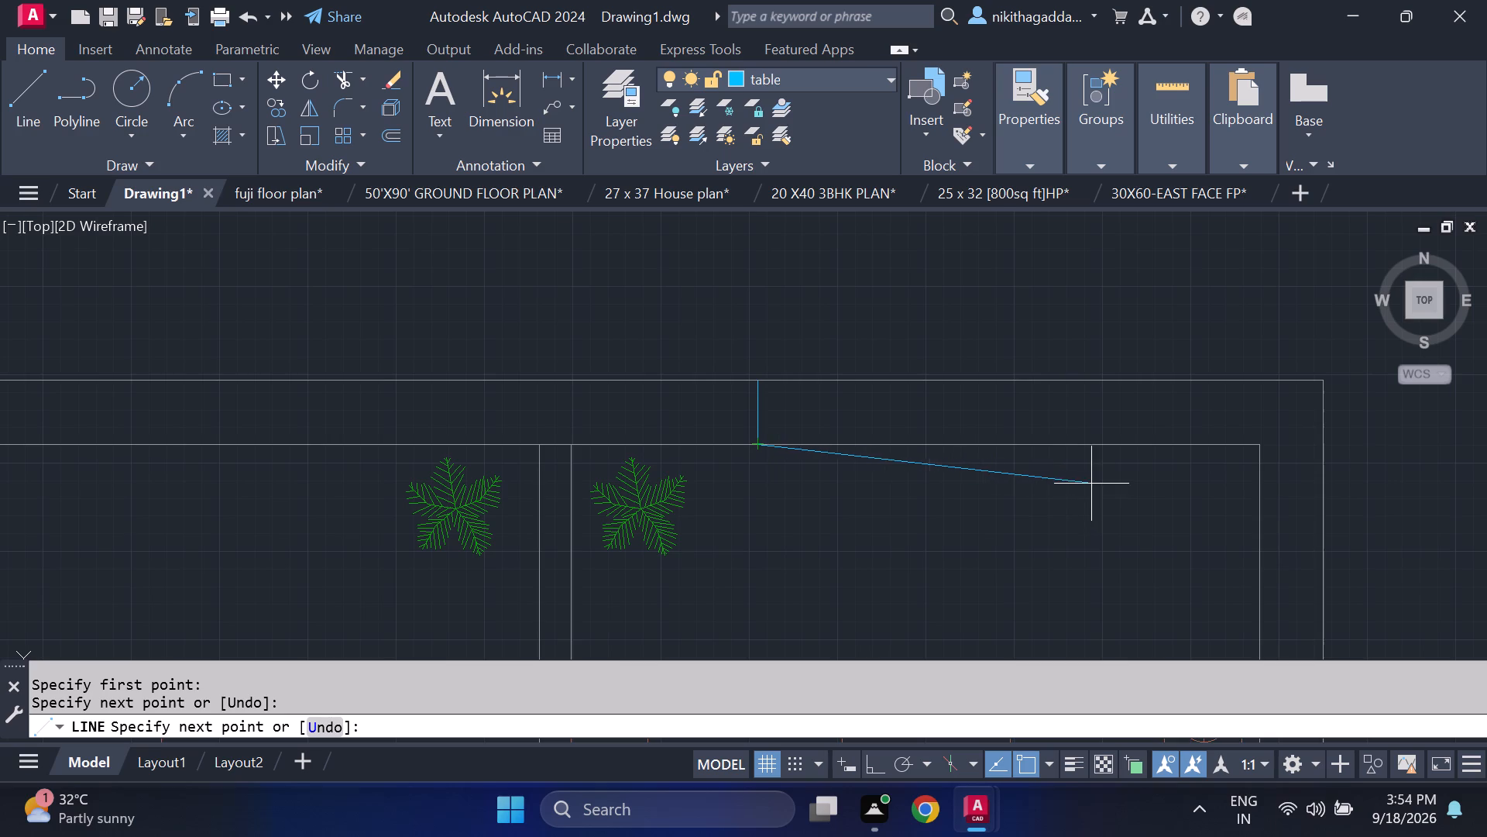
scroll(1089, 482, down, 1)
scroll(1081, 473, up, 1)
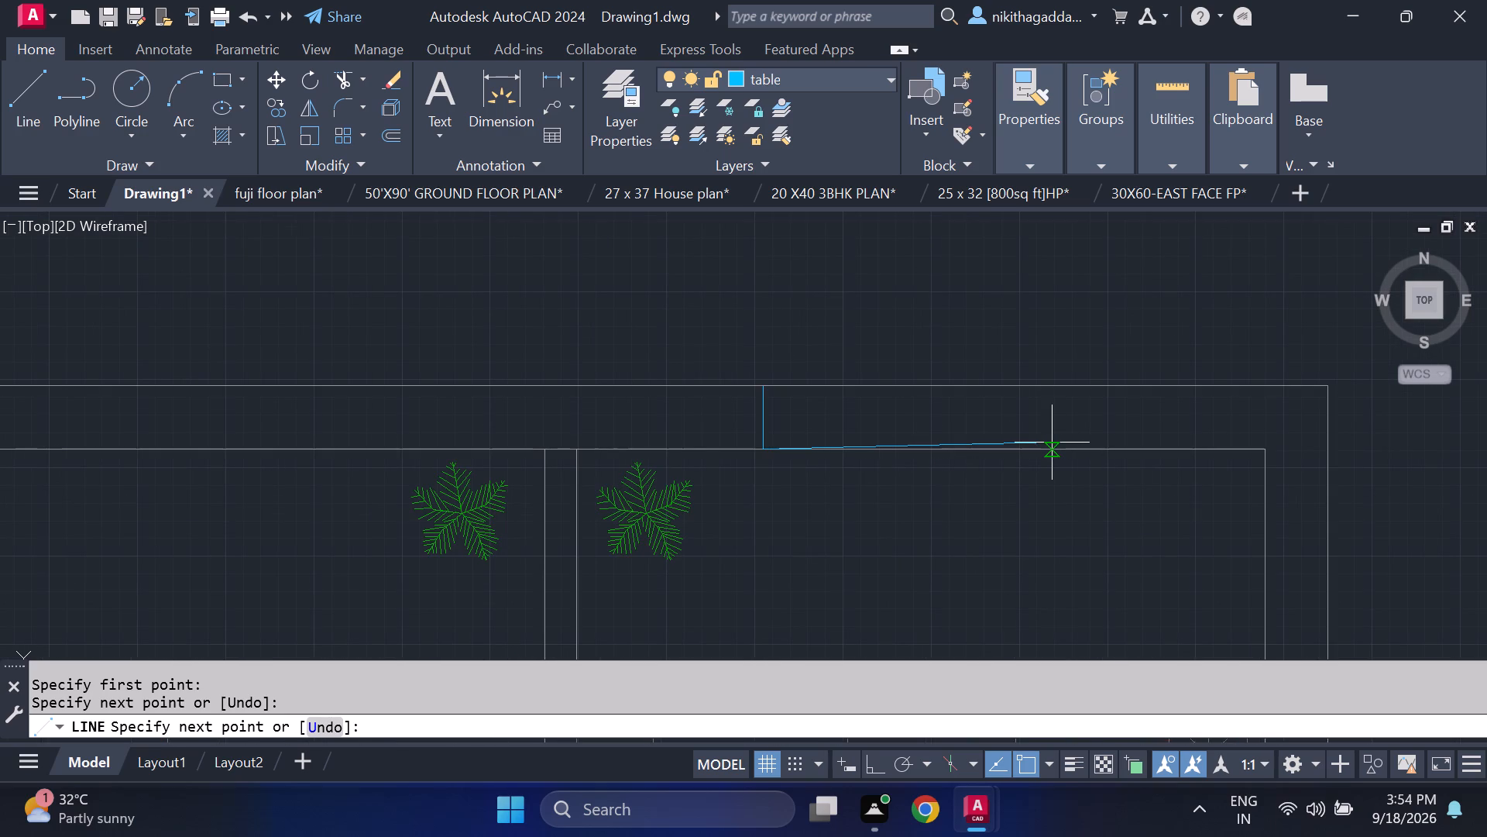
key(F8)
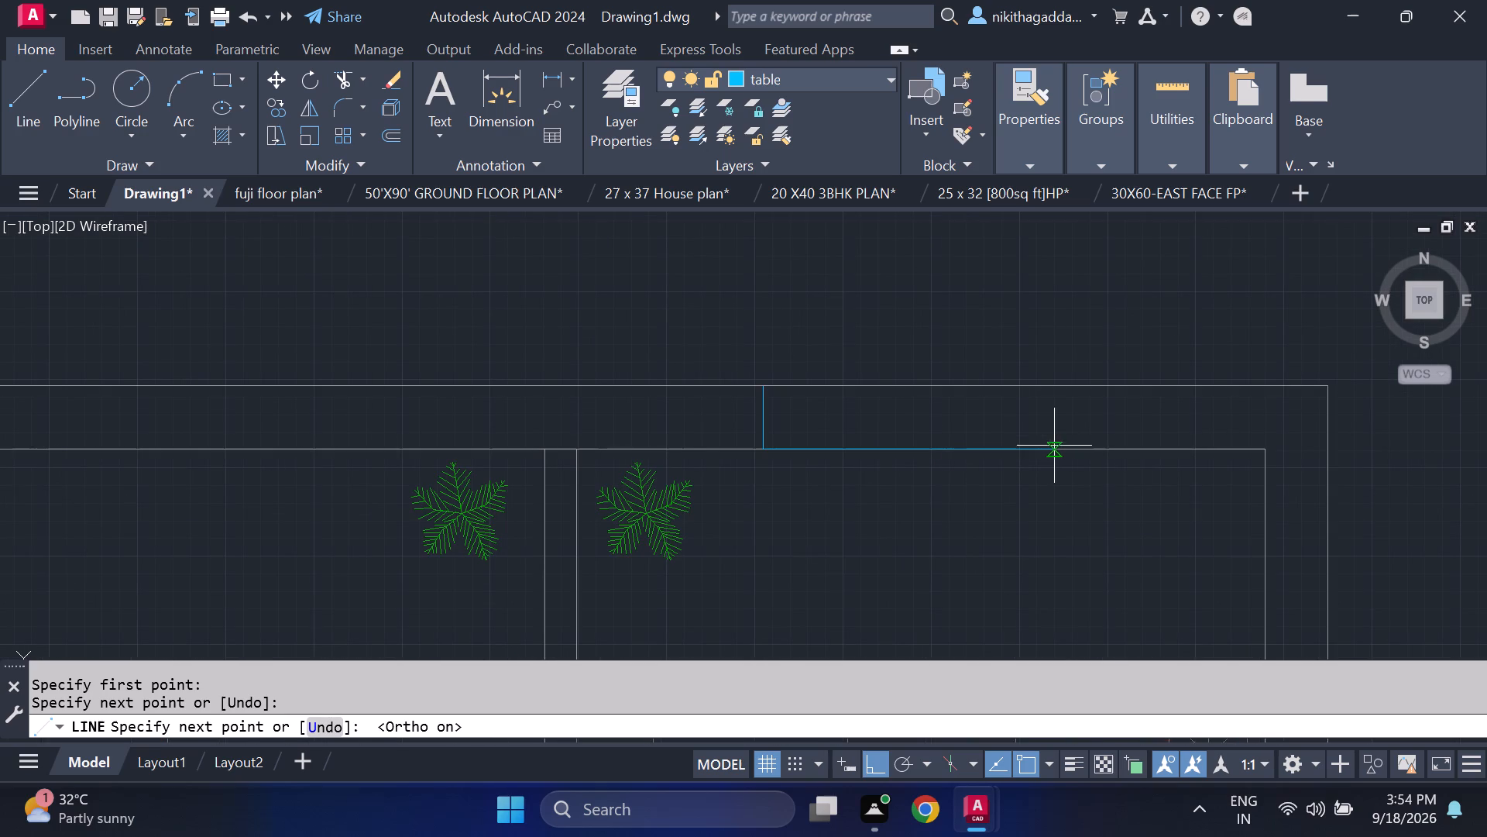
click(1060, 452)
click(1067, 385)
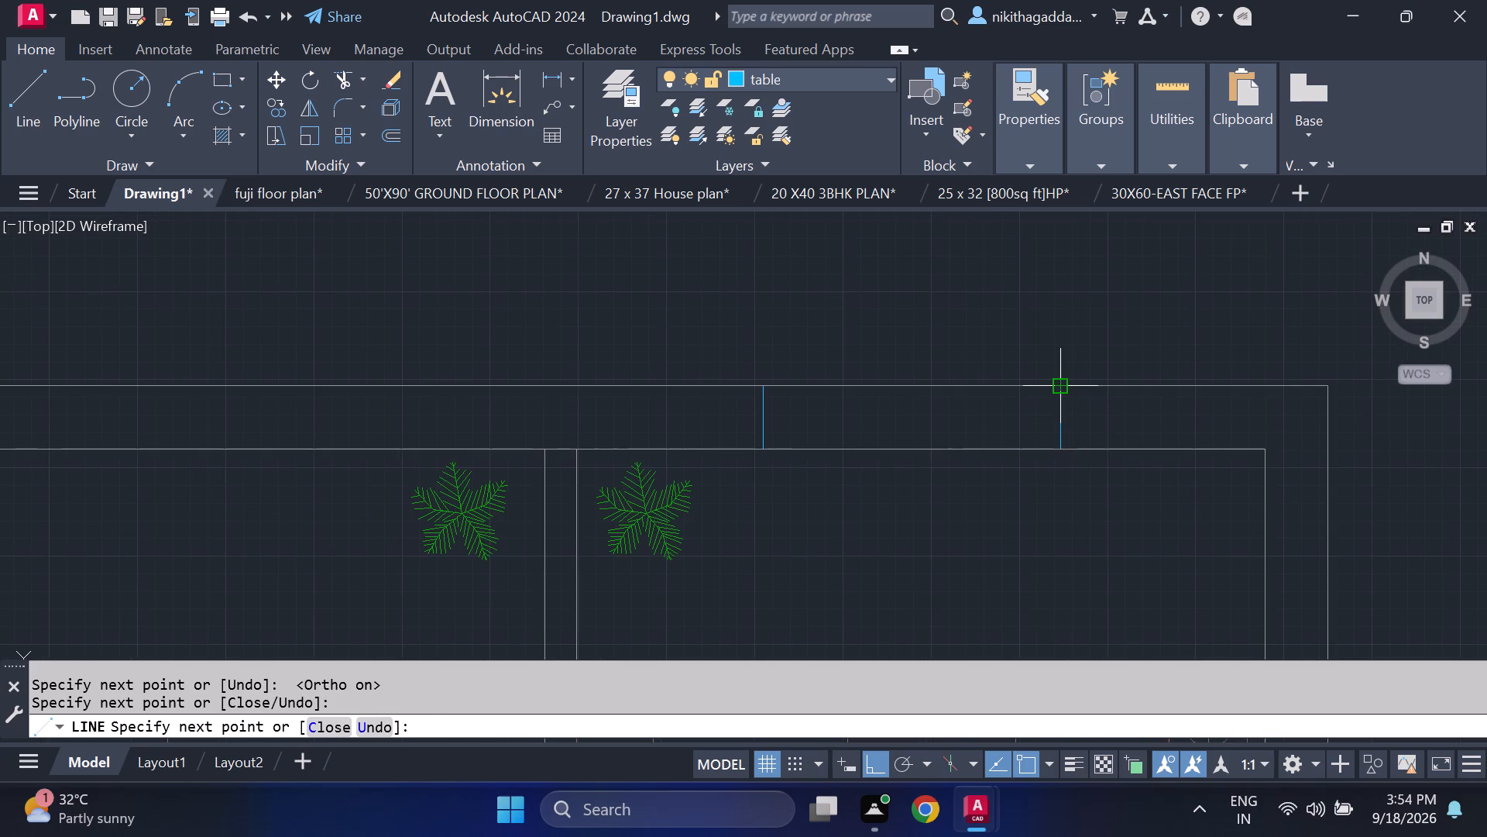
scroll(1010, 433, up, 2)
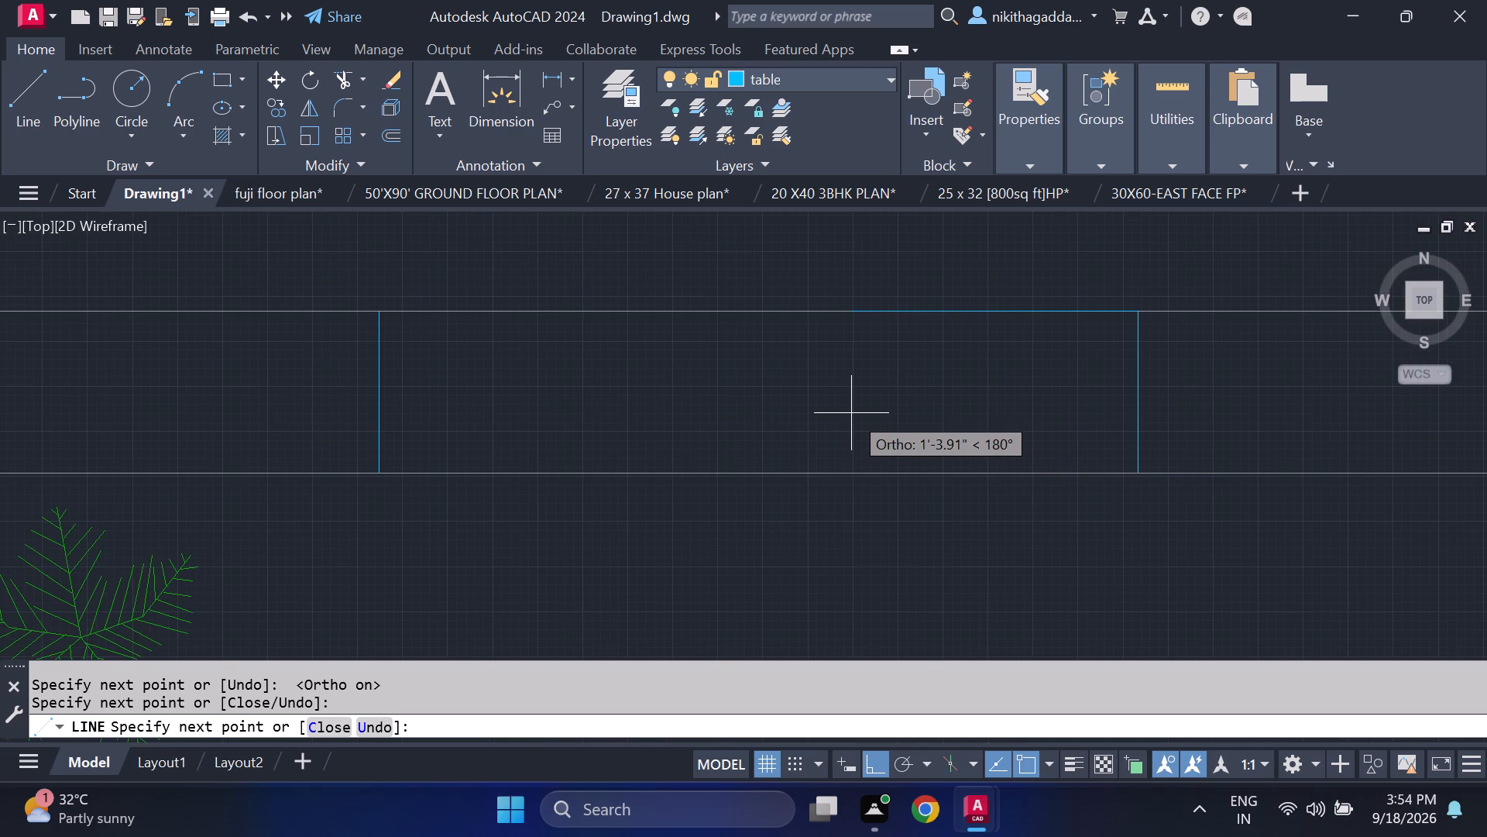
key(Escape)
Draw two closely spaced parallel glass lines between the window's jambs, joined by a short segment at one jamb.
key(l)
key(Return)
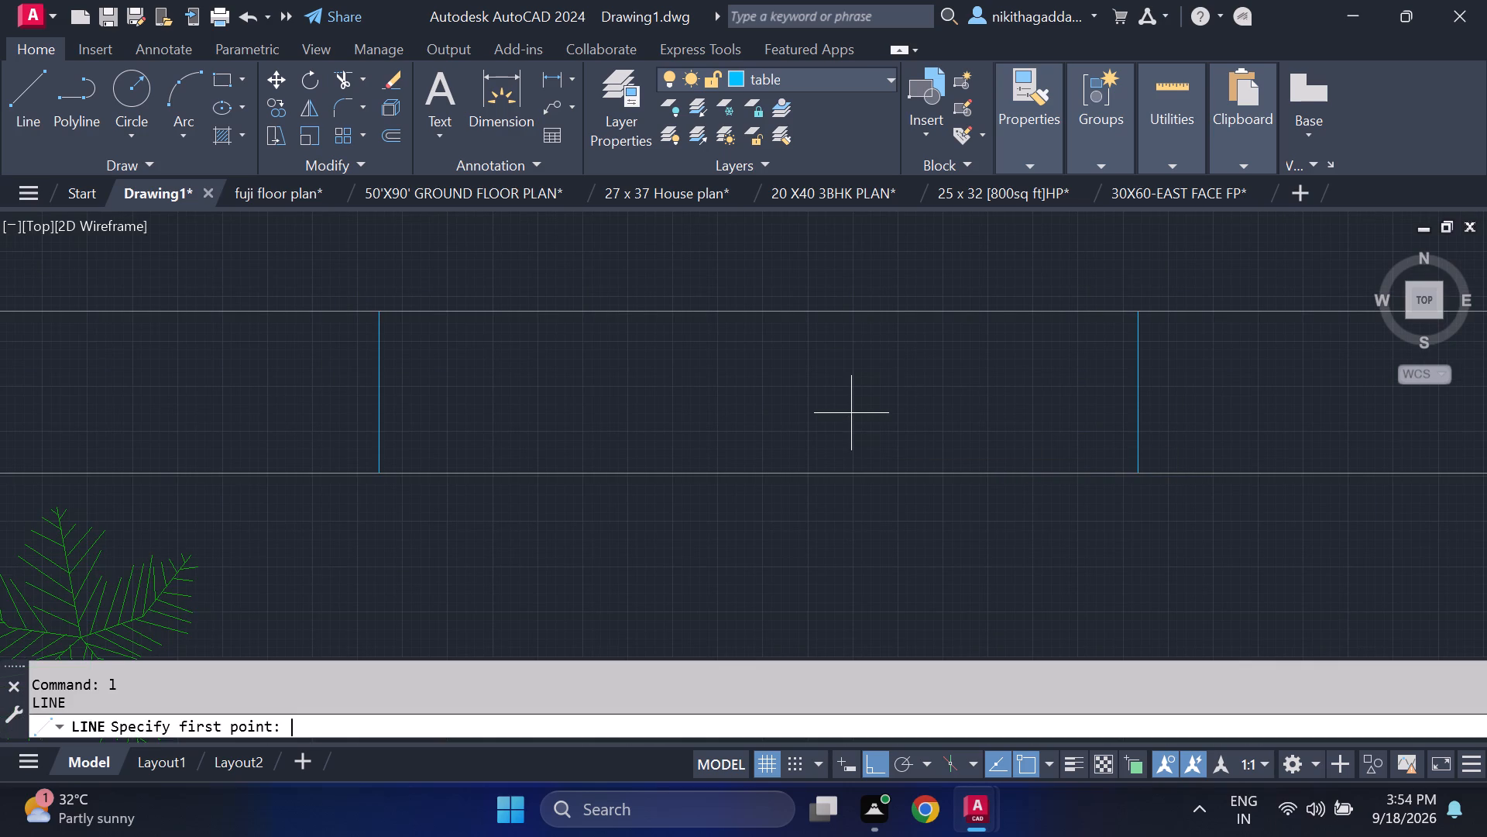
click(378, 371)
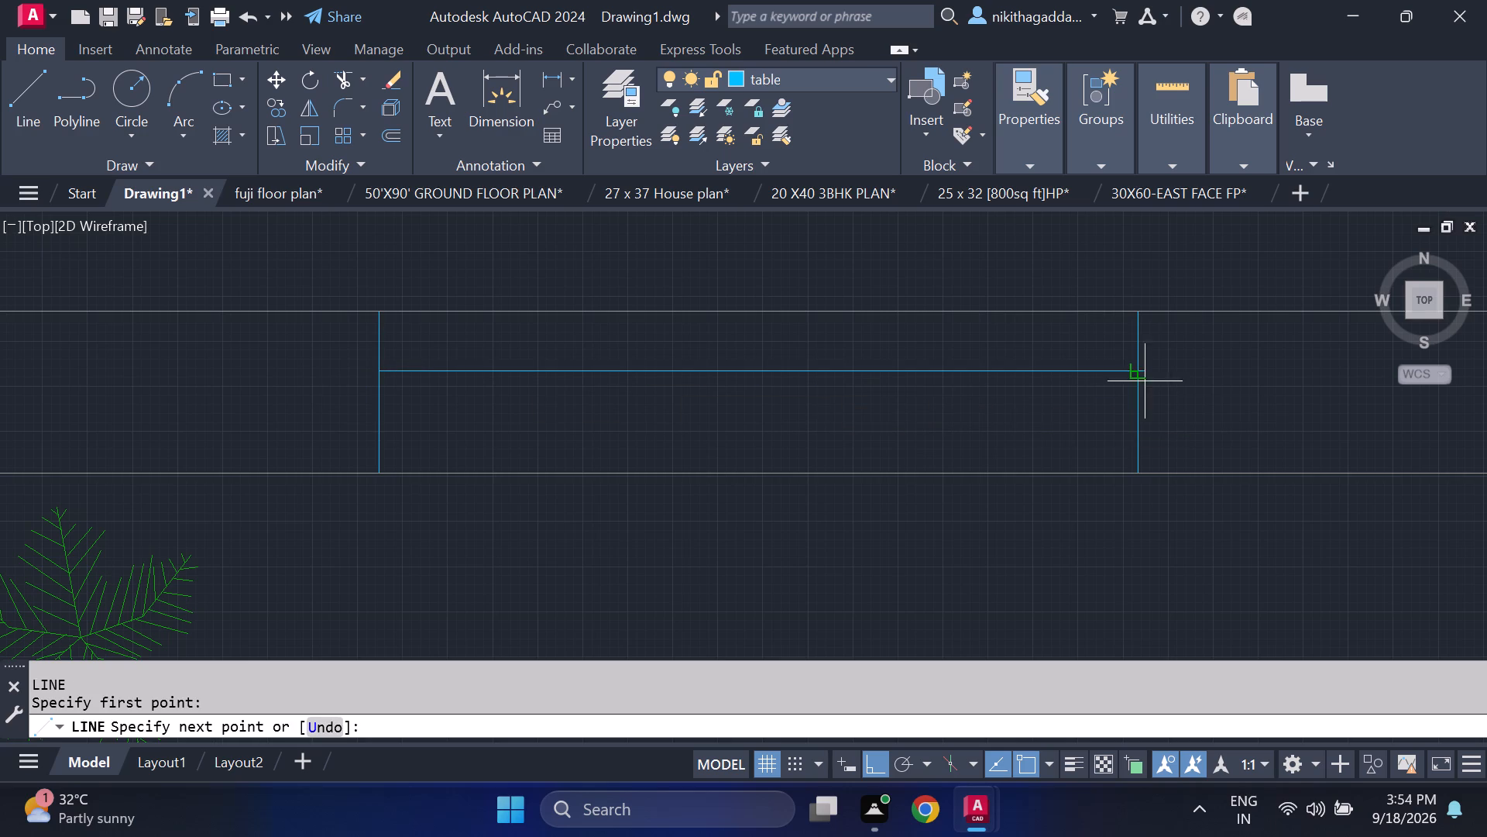
click(1144, 374)
click(1138, 394)
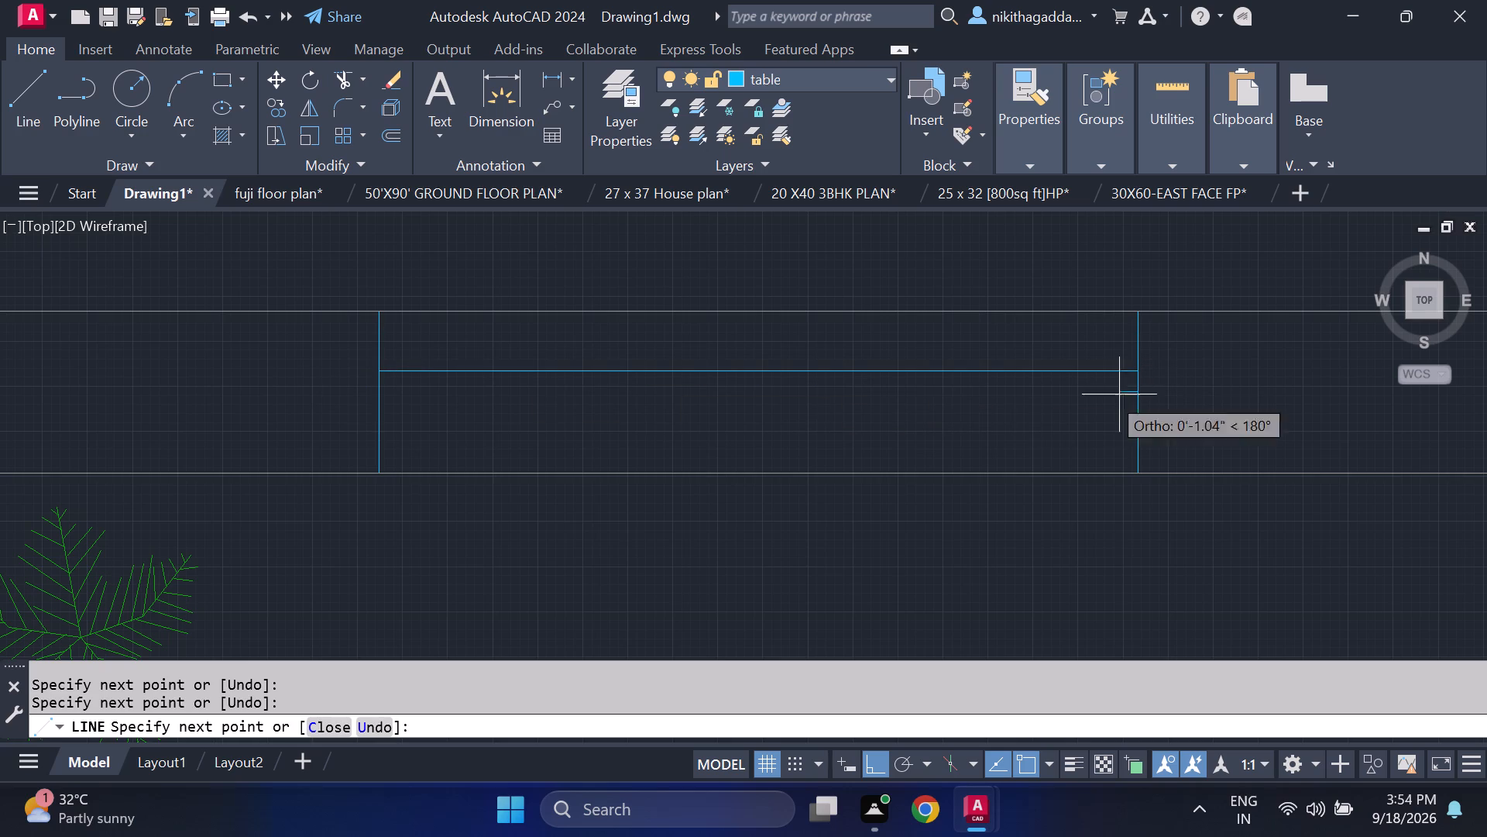
click(377, 391)
scroll(585, 429, down, 4)
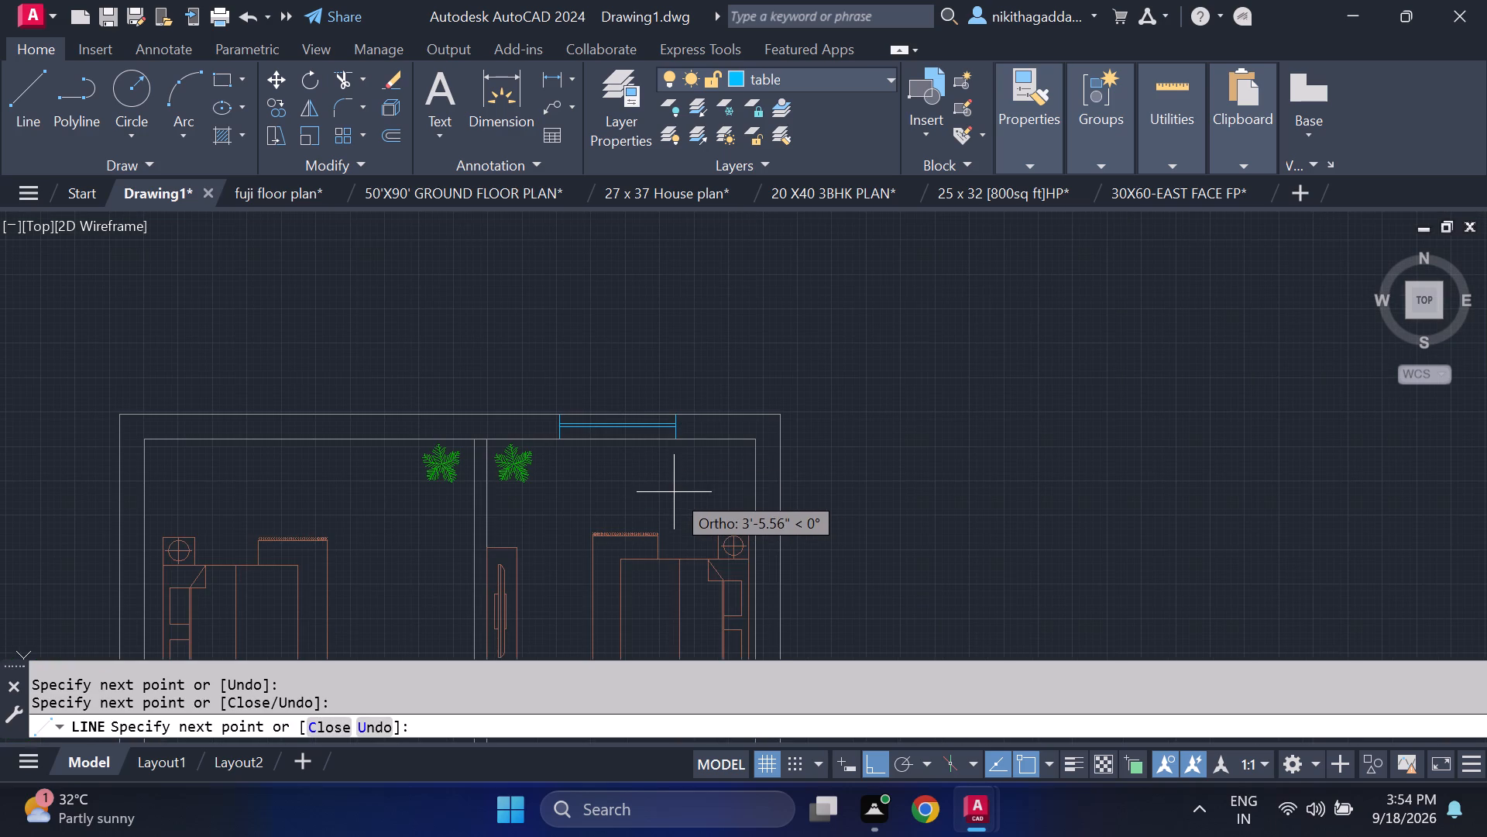
key(Escape)
Copy the window horizontally along the upper outer wall into the west bedroom, using its lower jamb corner as base point.
scroll(576, 618, down, 1)
scroll(659, 537, down, 2)
scroll(647, 537, up, 1)
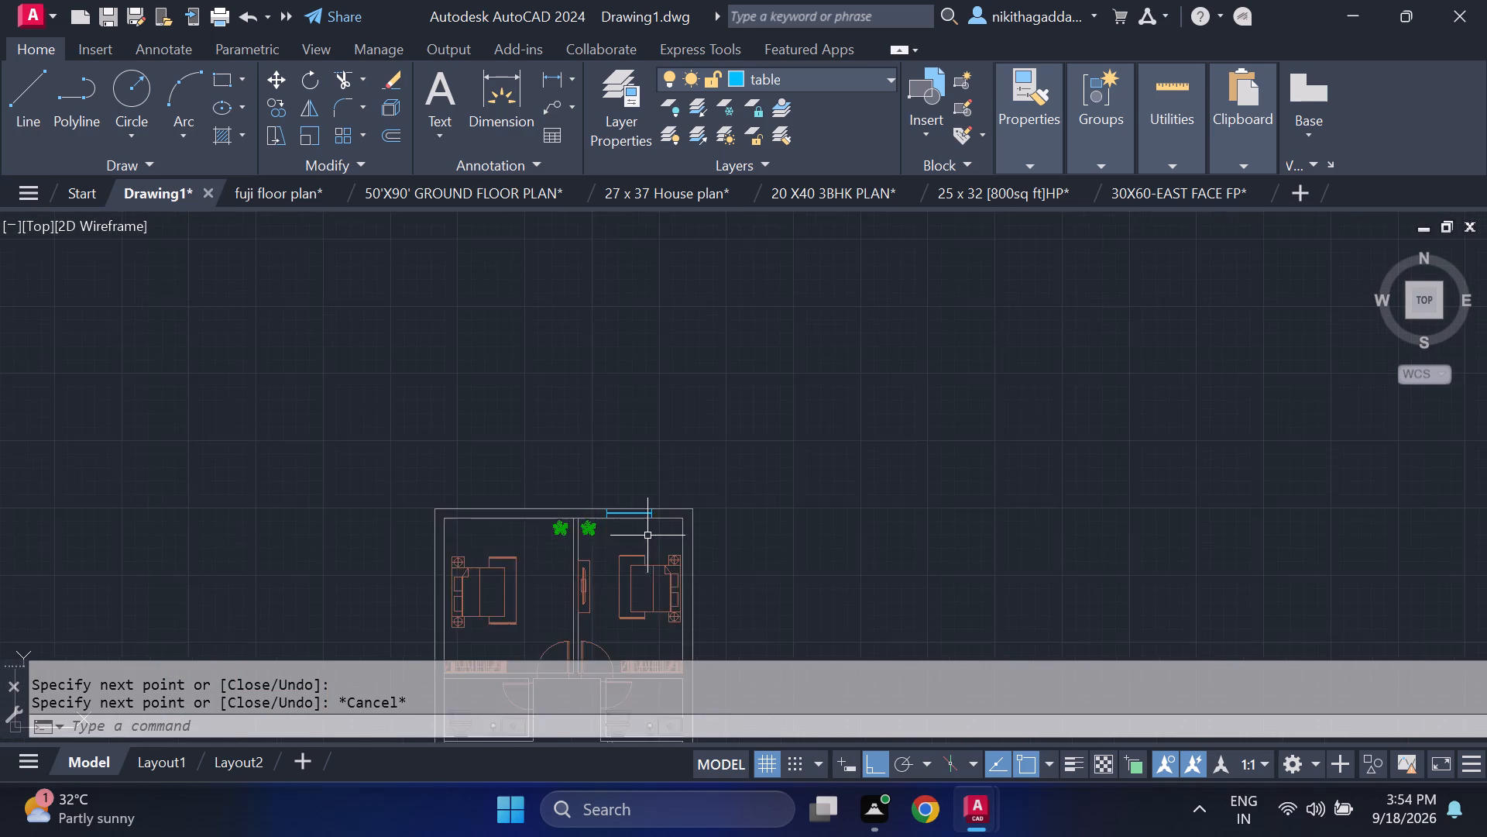
scroll(647, 536, up, 5)
click(708, 423)
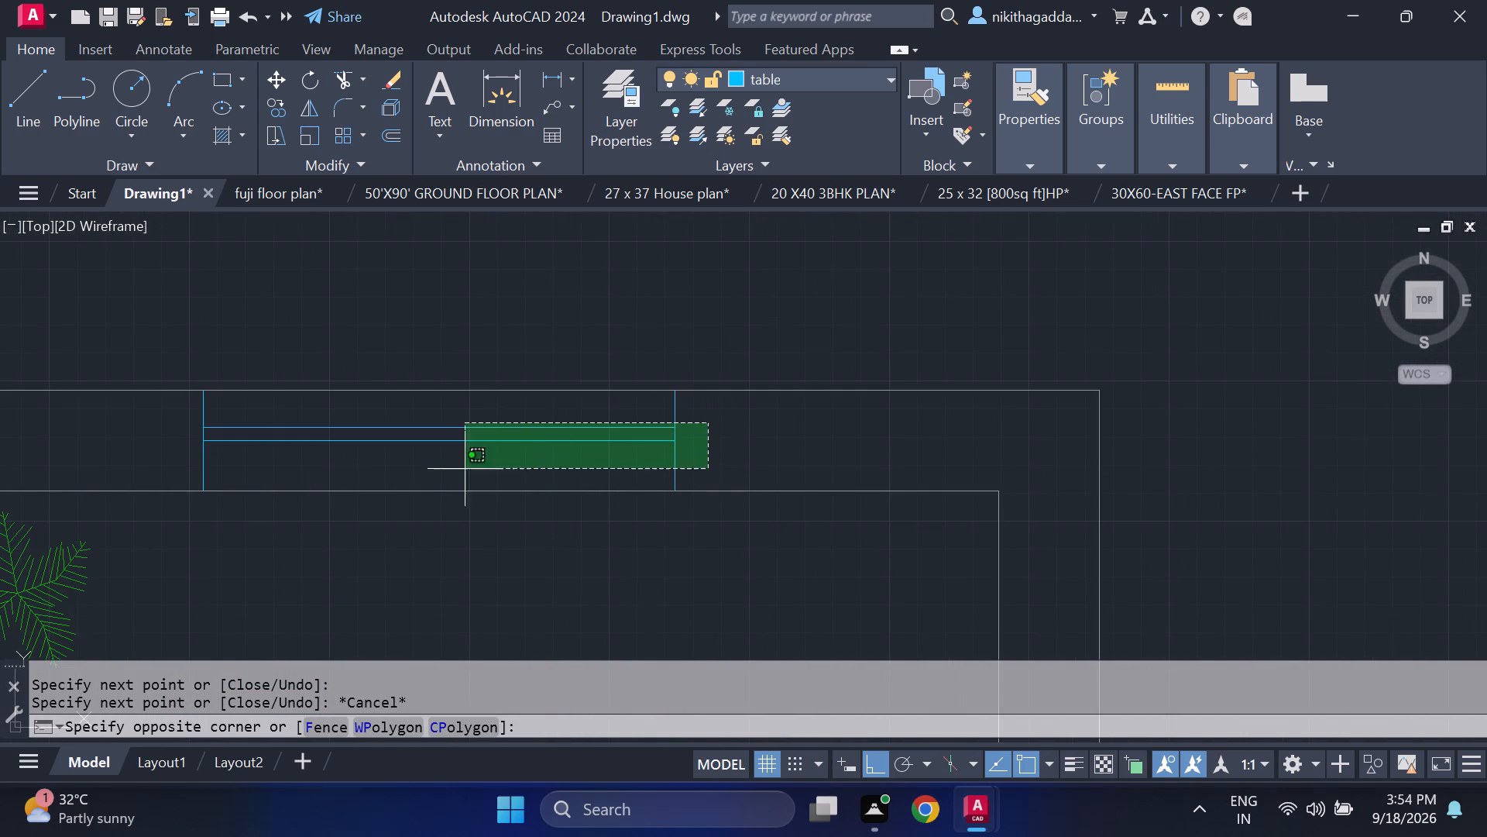
click(119, 463)
scroll(152, 426, down, 3)
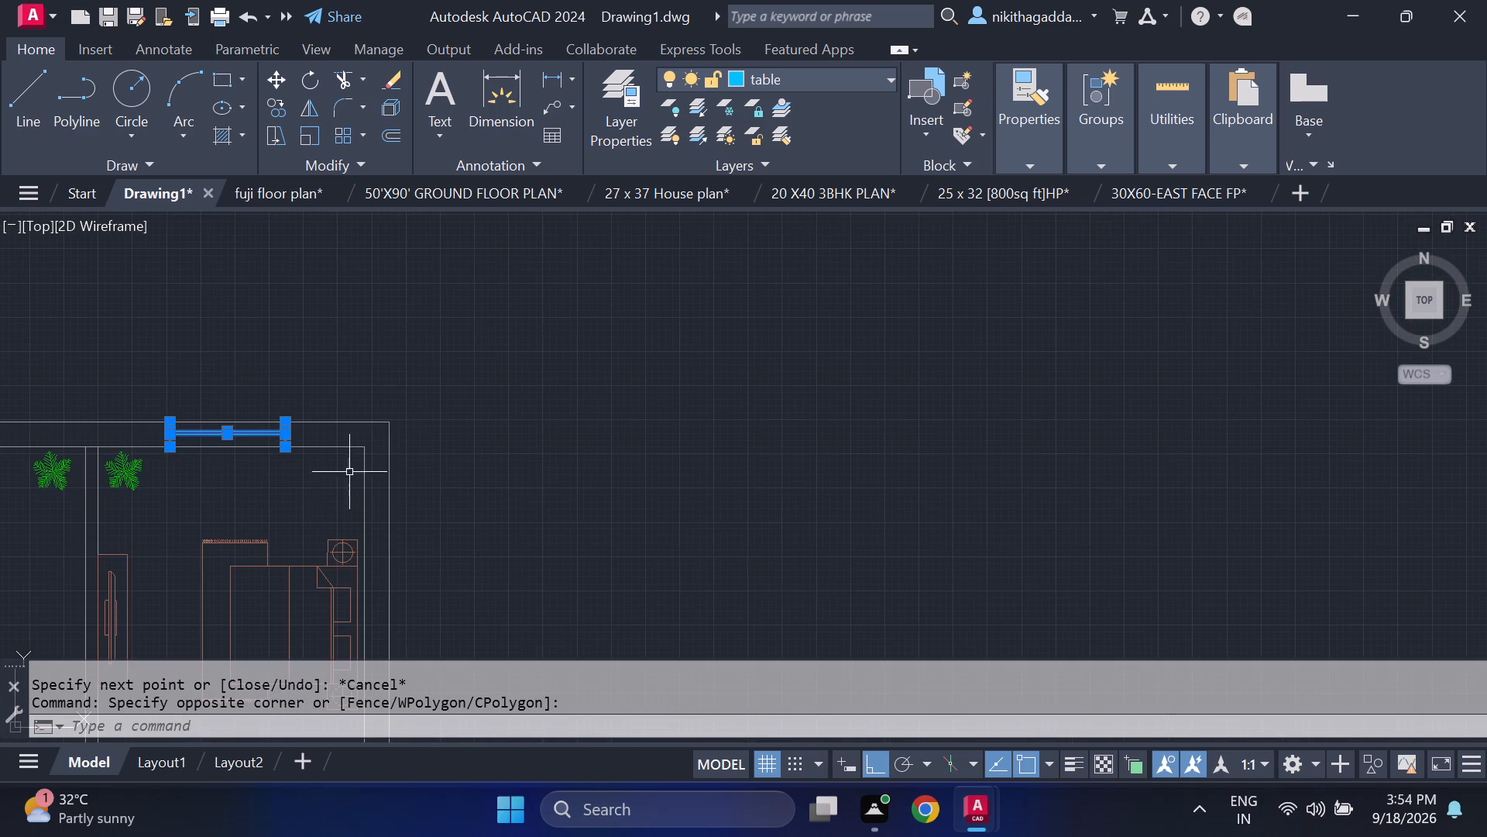
middle_drag(417, 449, 756, 405)
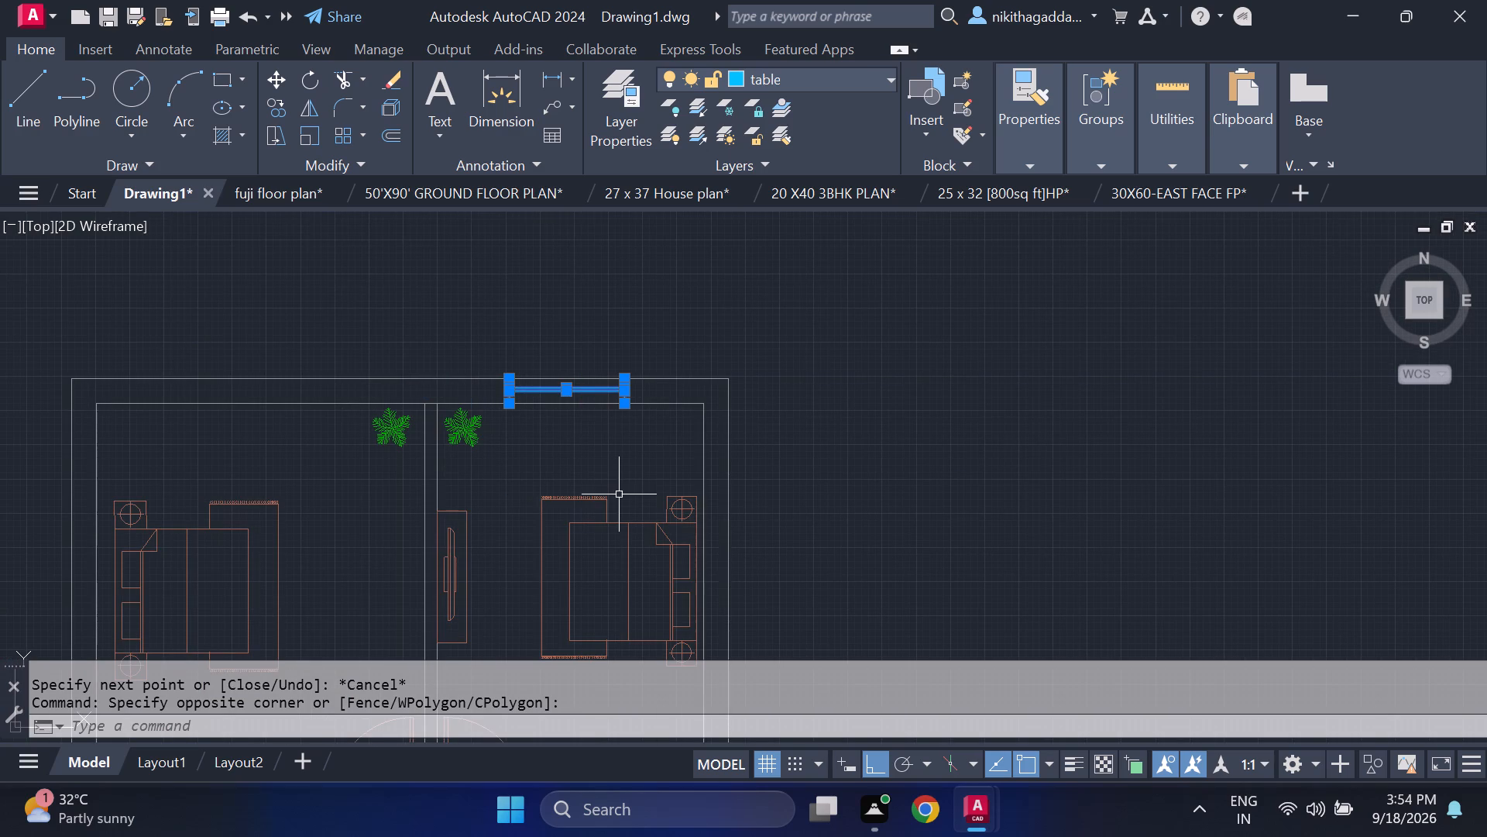
text(co)
key(Return)
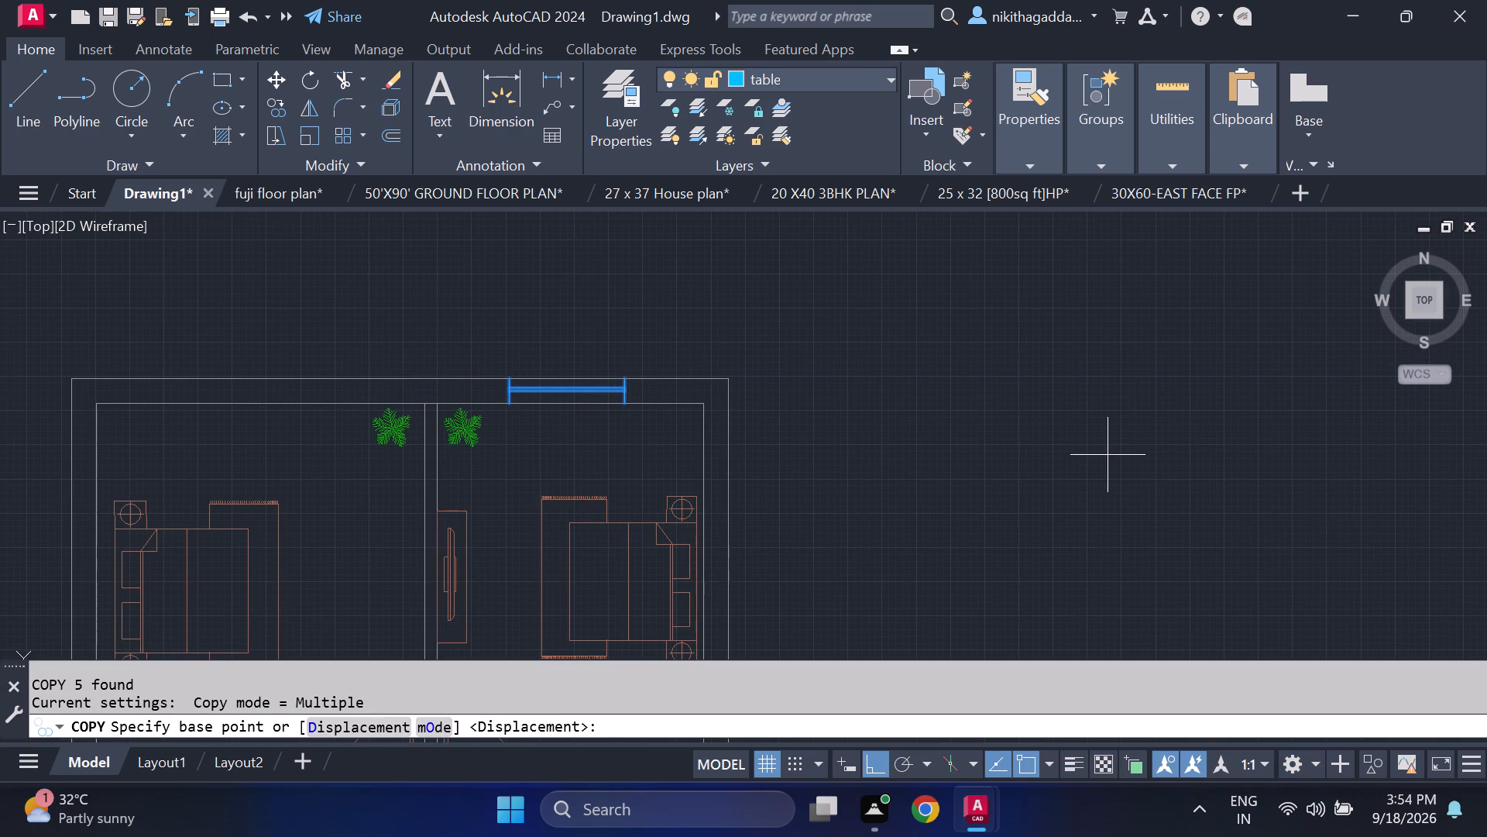
scroll(432, 386, up, 2)
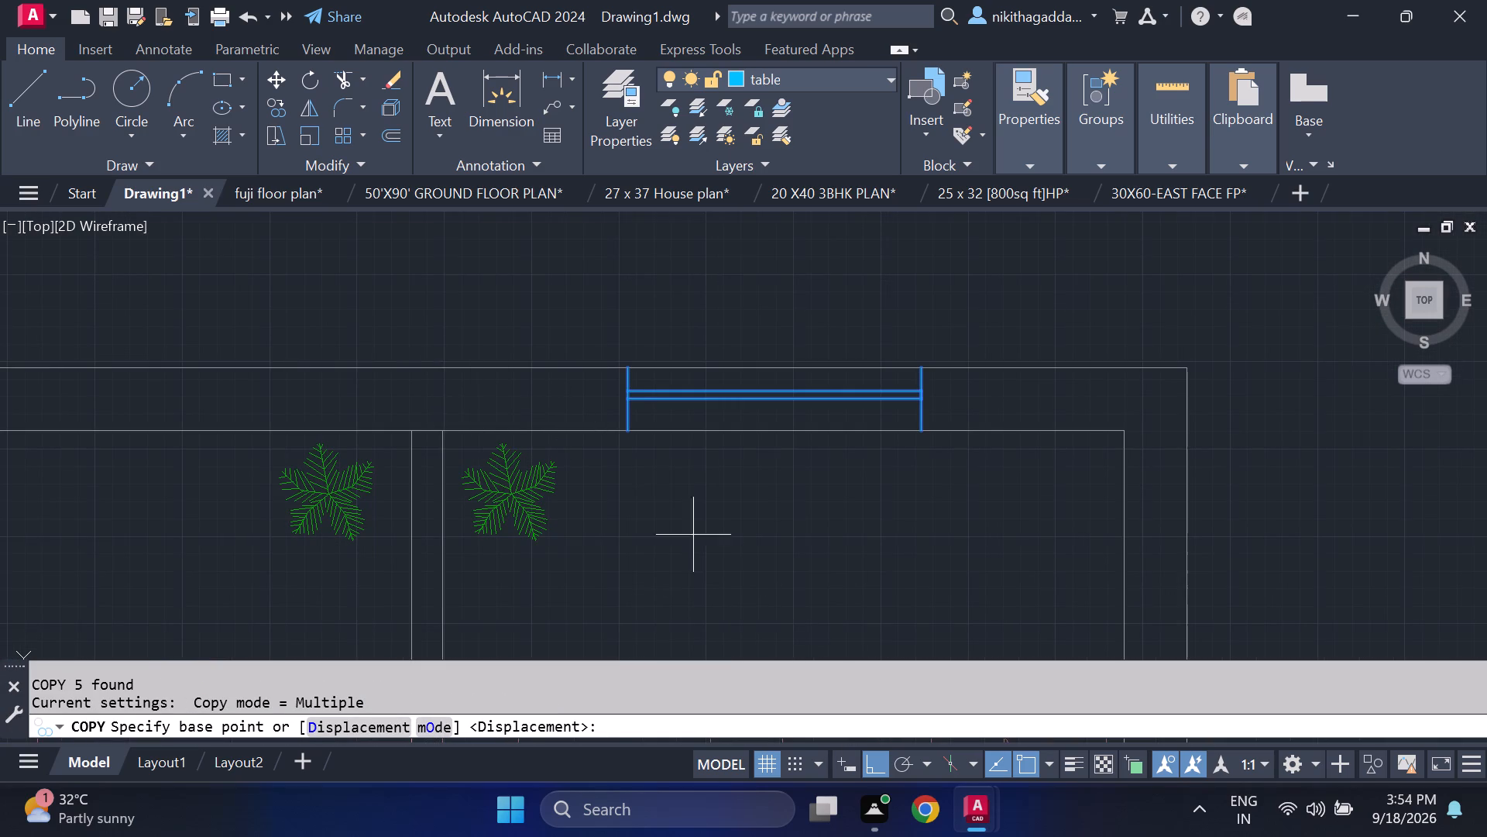
click(635, 427)
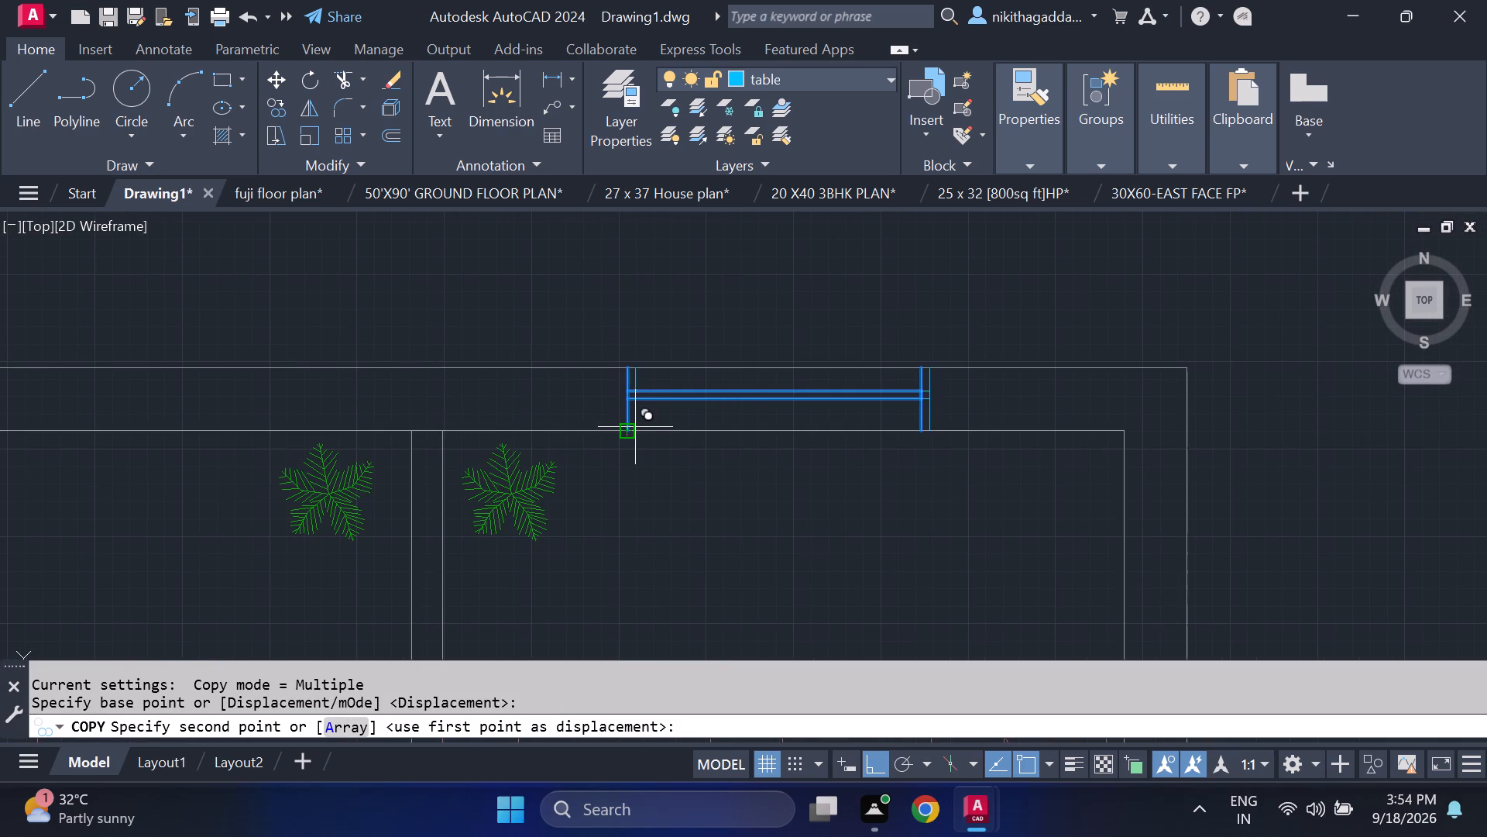
scroll(157, 406, down, 1)
middle_drag(226, 404, 901, 470)
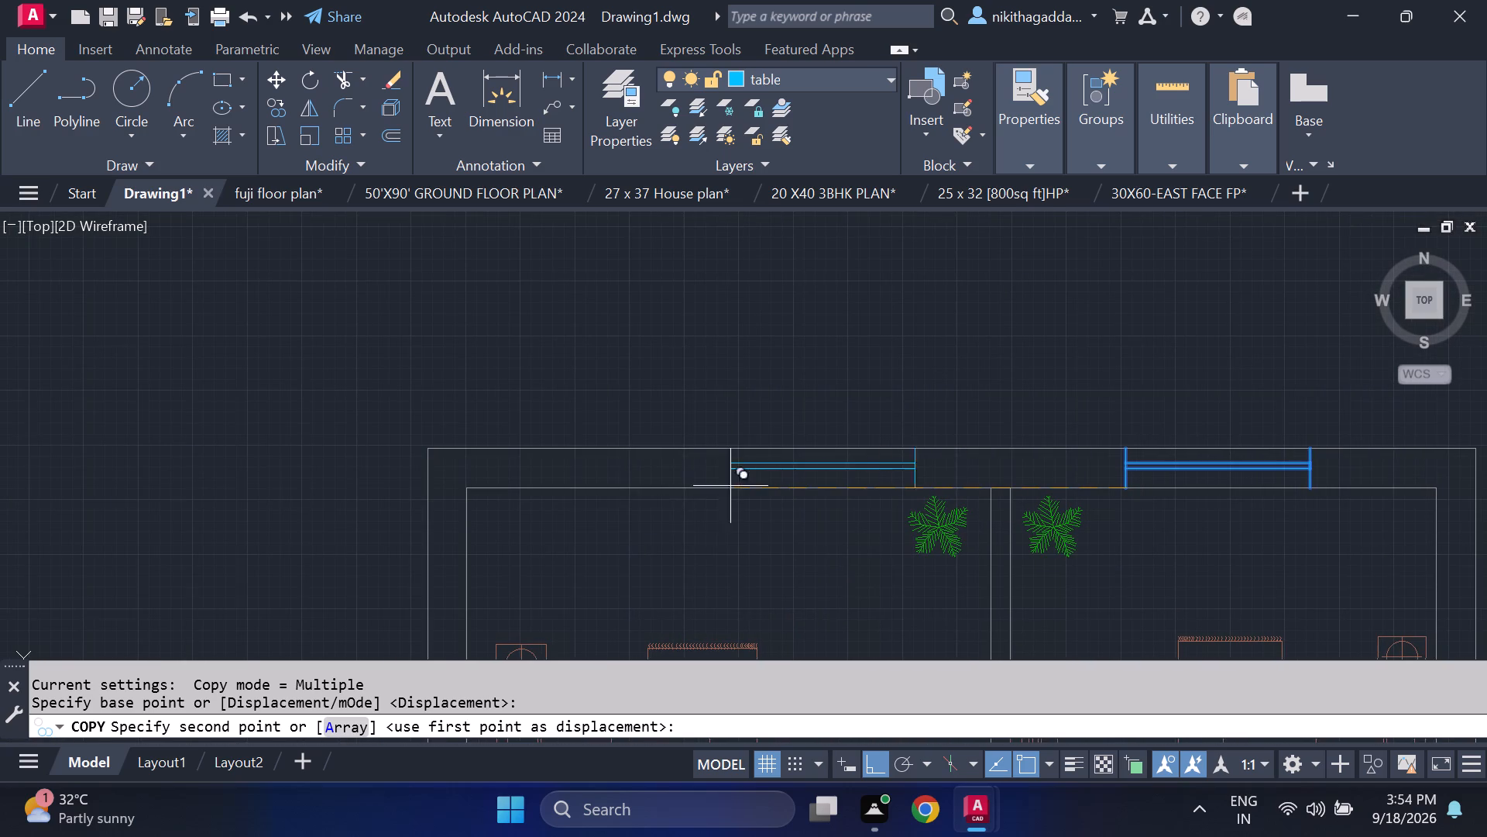
click(581, 484)
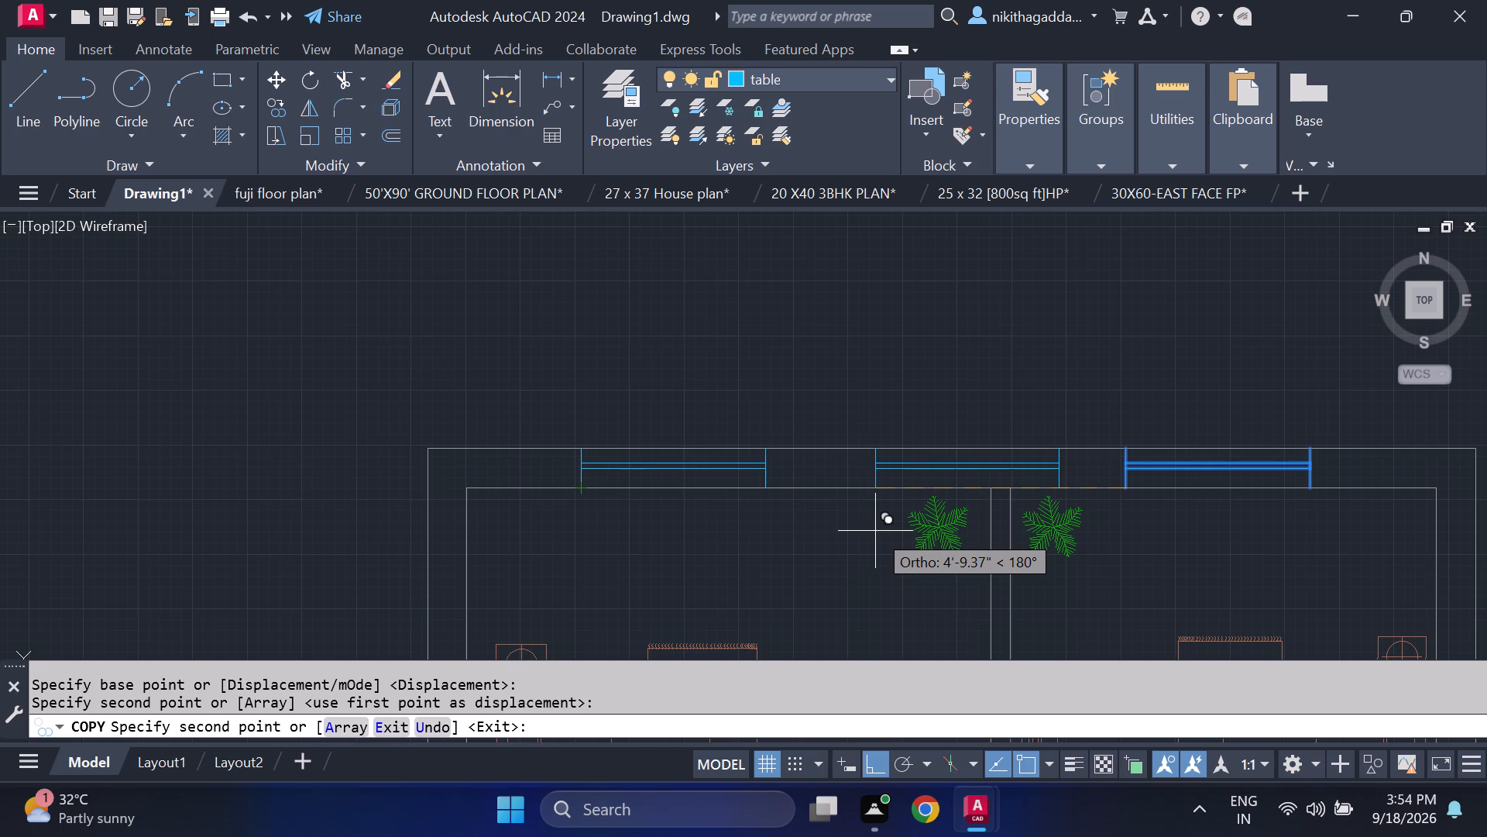
key(Escape)
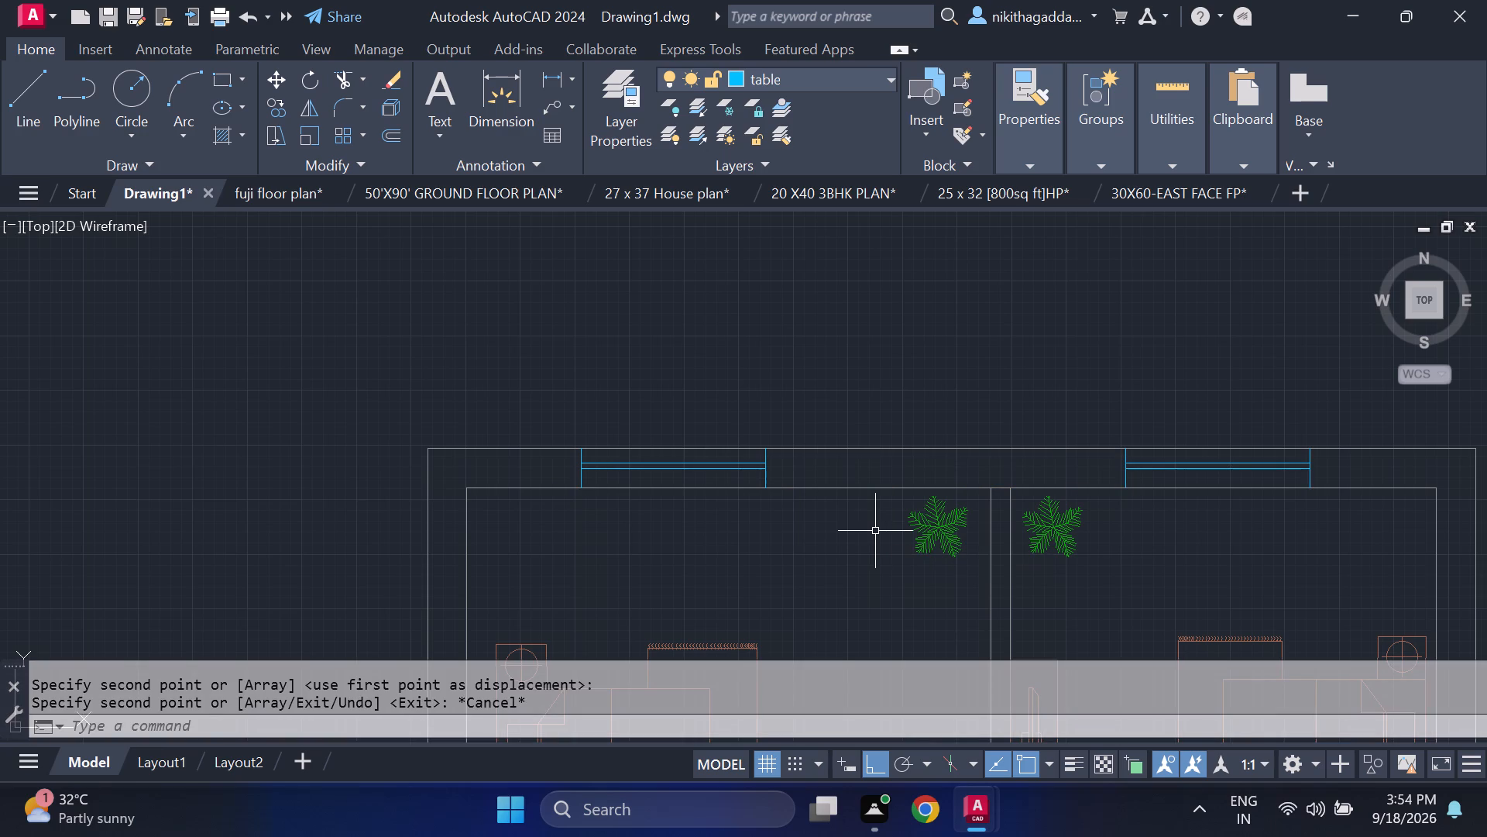
Copy the west bedroom's upper-wall window horizontally about 10'-4" west, into the empty space outside the plan.
scroll(937, 555, down, 3)
middle_drag(931, 565, 857, 367)
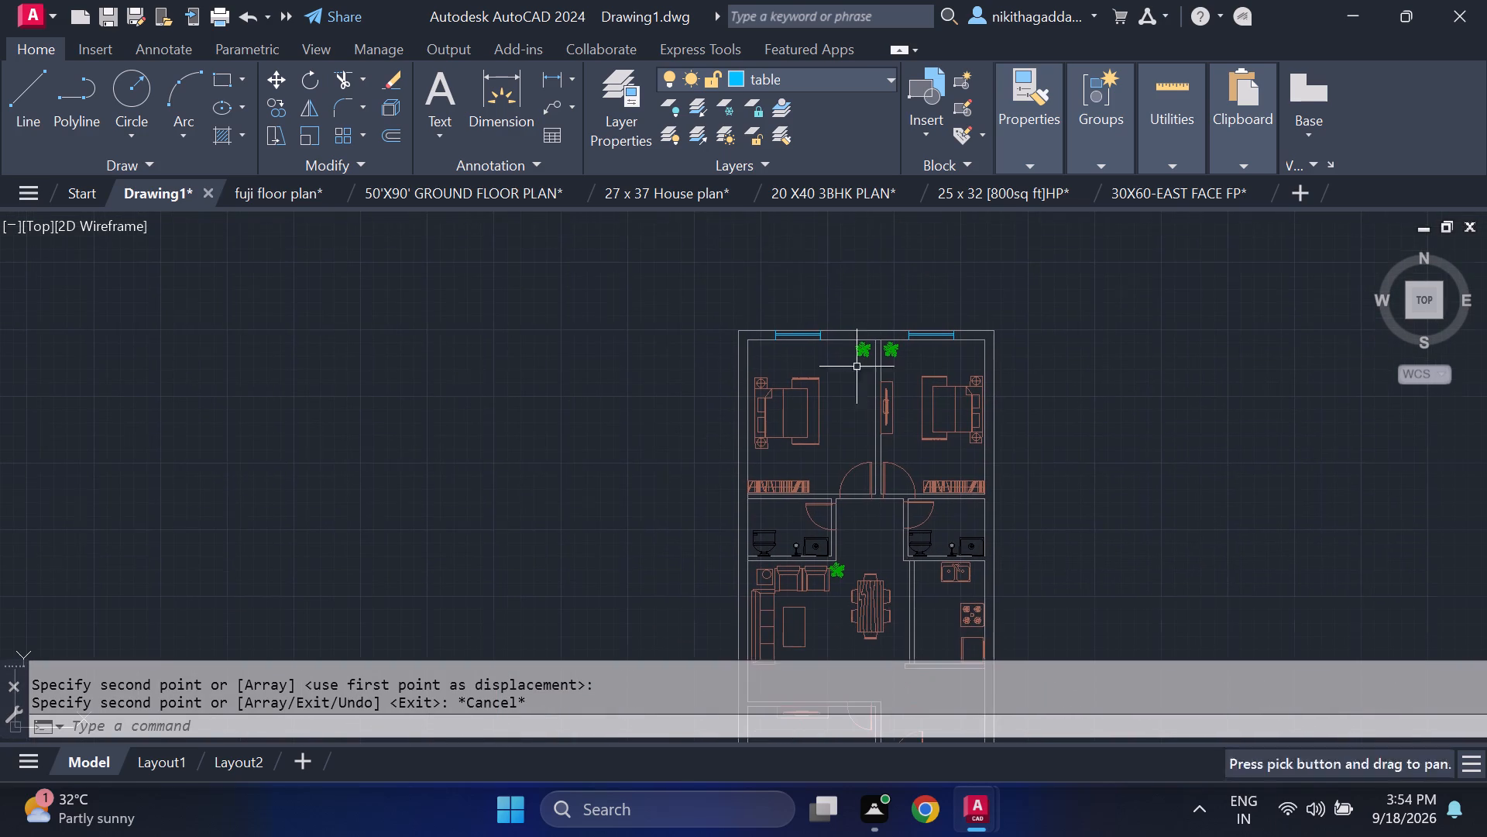
scroll(833, 325, up, 5)
click(795, 358)
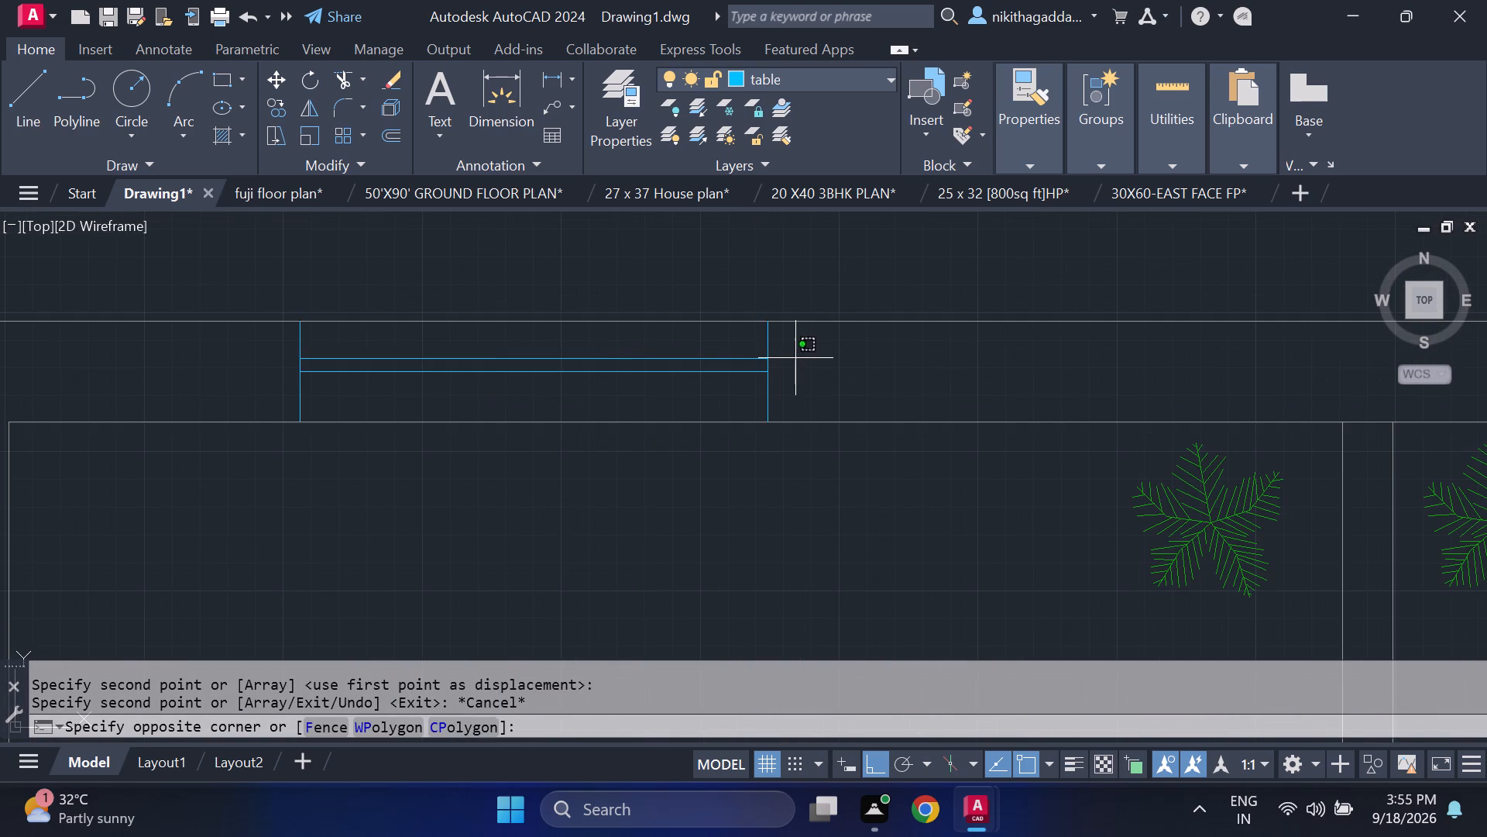
click(243, 408)
scroll(392, 411, down, 3)
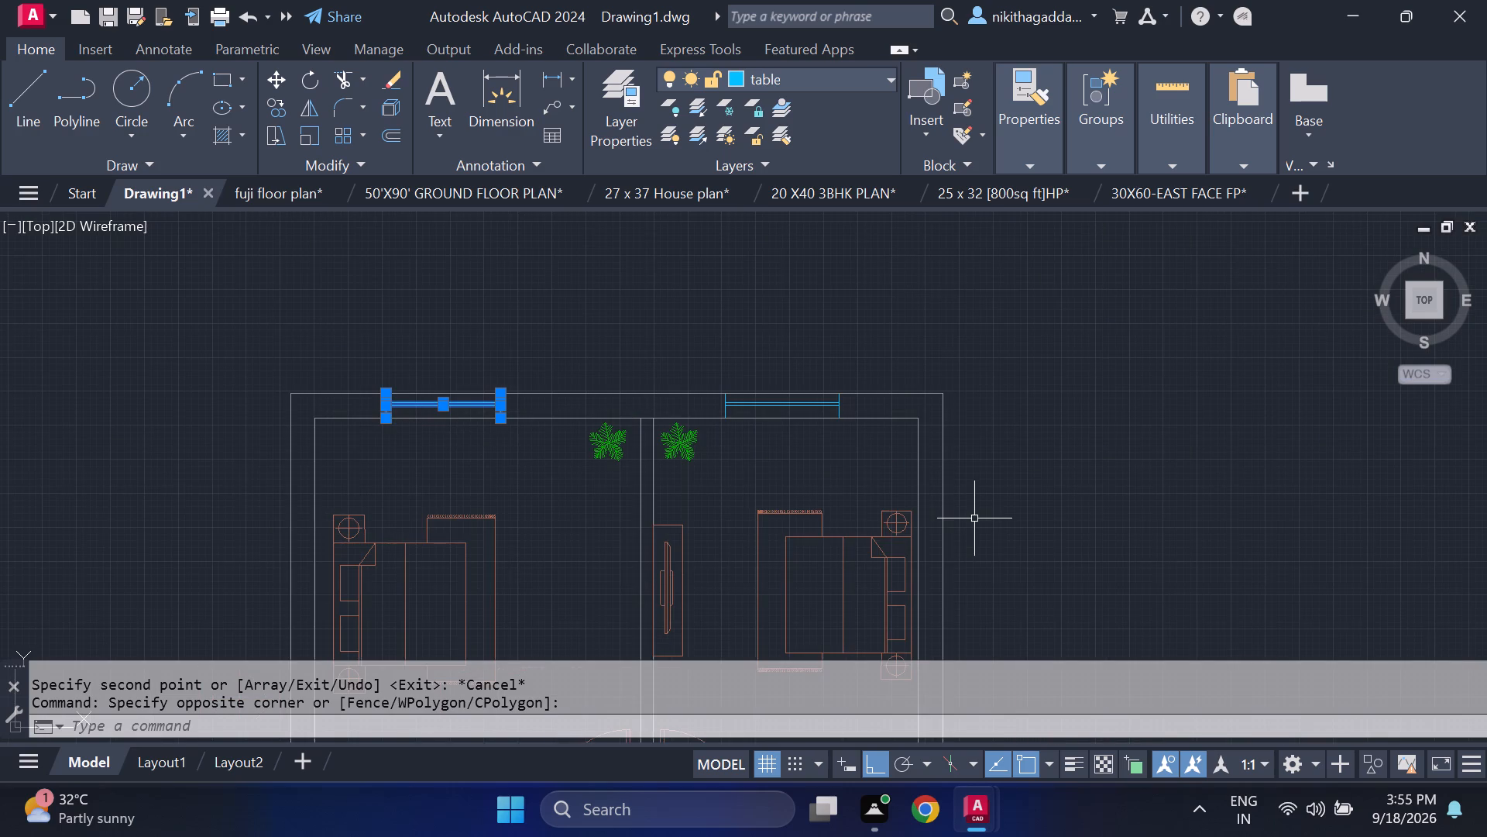
text(co)
key(Return)
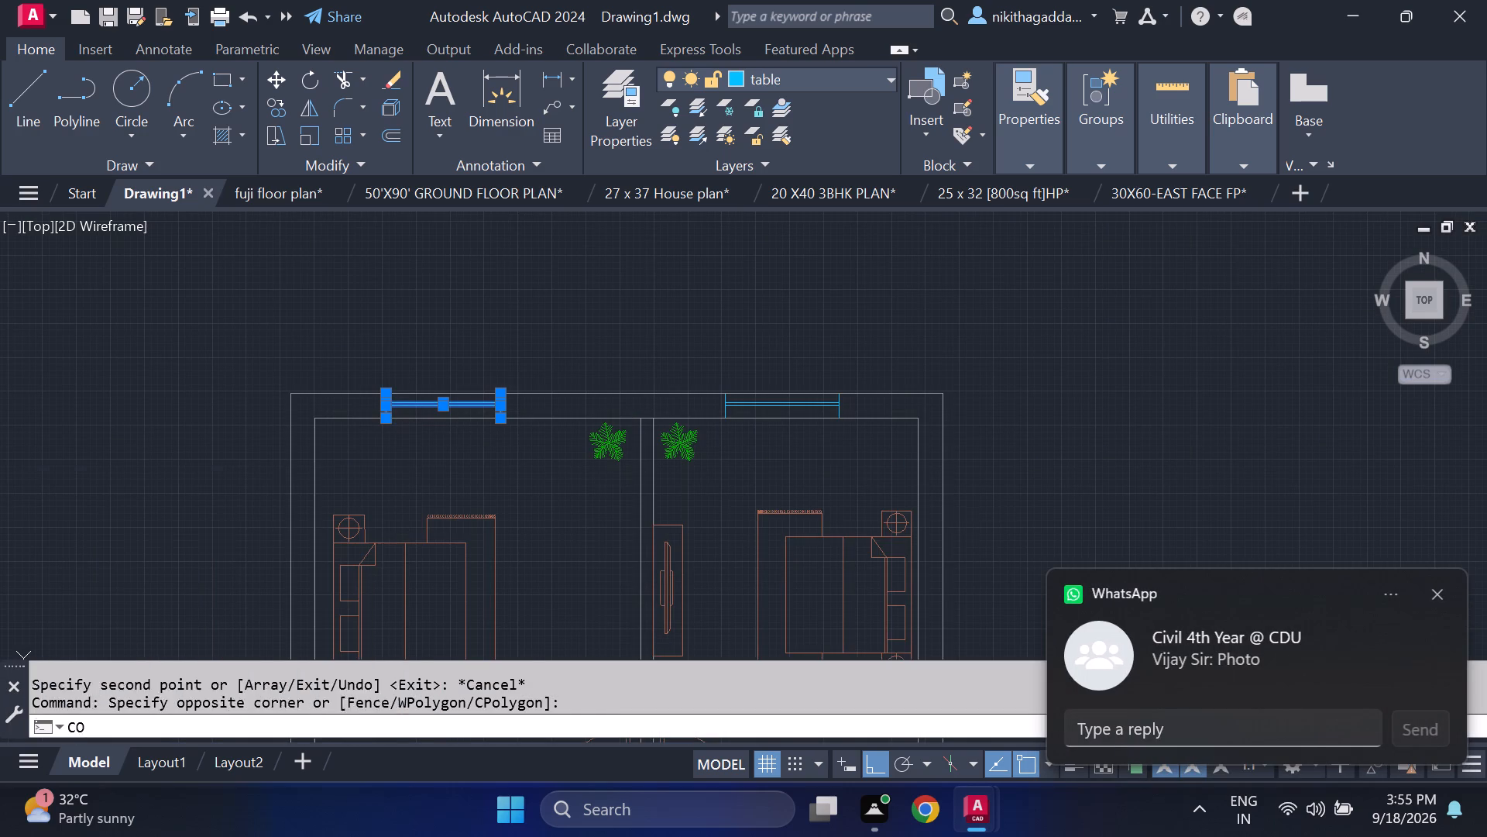
scroll(297, 449, up, 2)
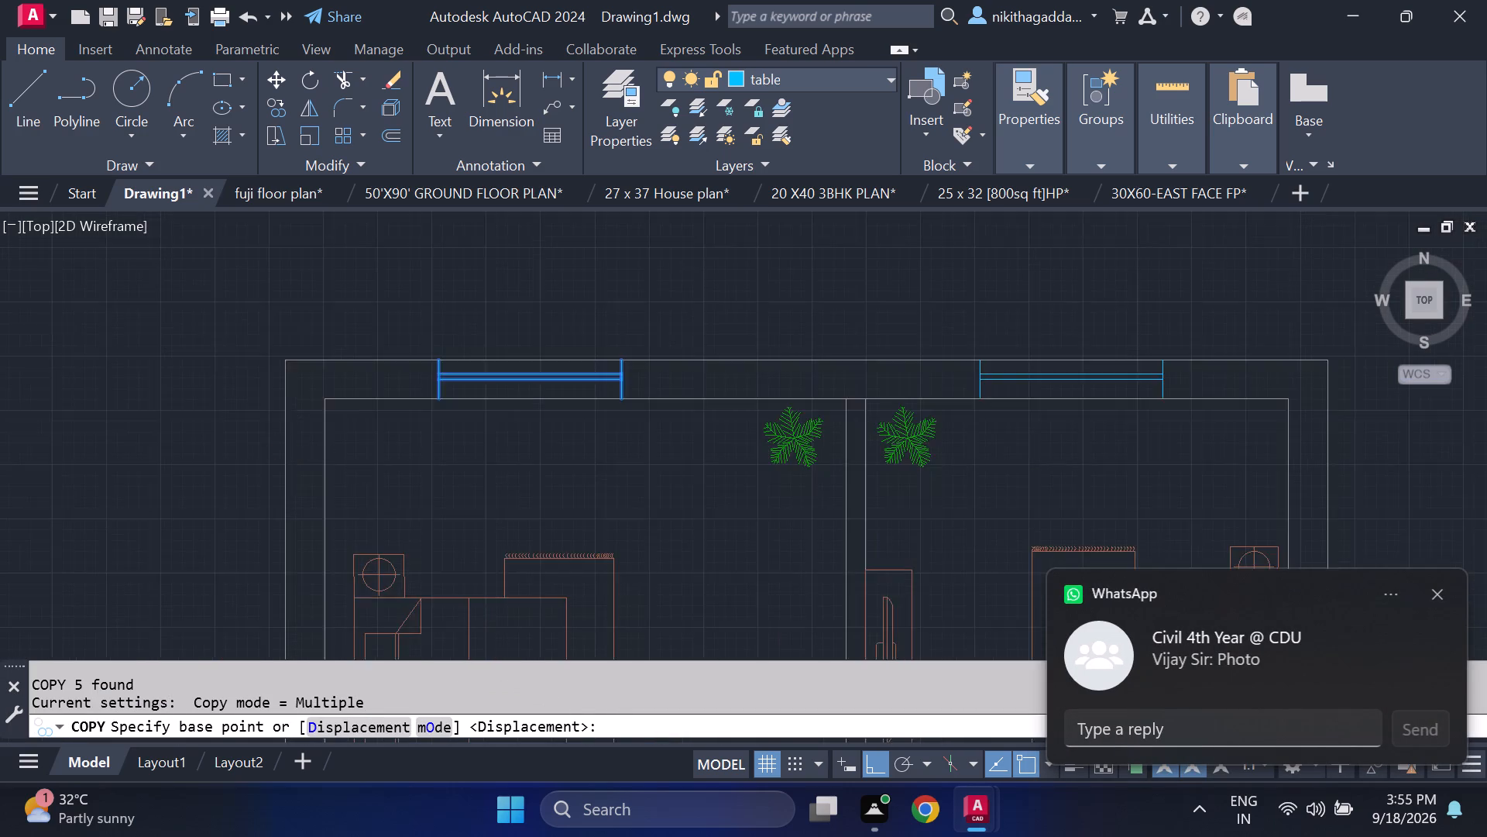
click(521, 376)
scroll(163, 498, down, 2)
middle_drag(118, 514, 364, 438)
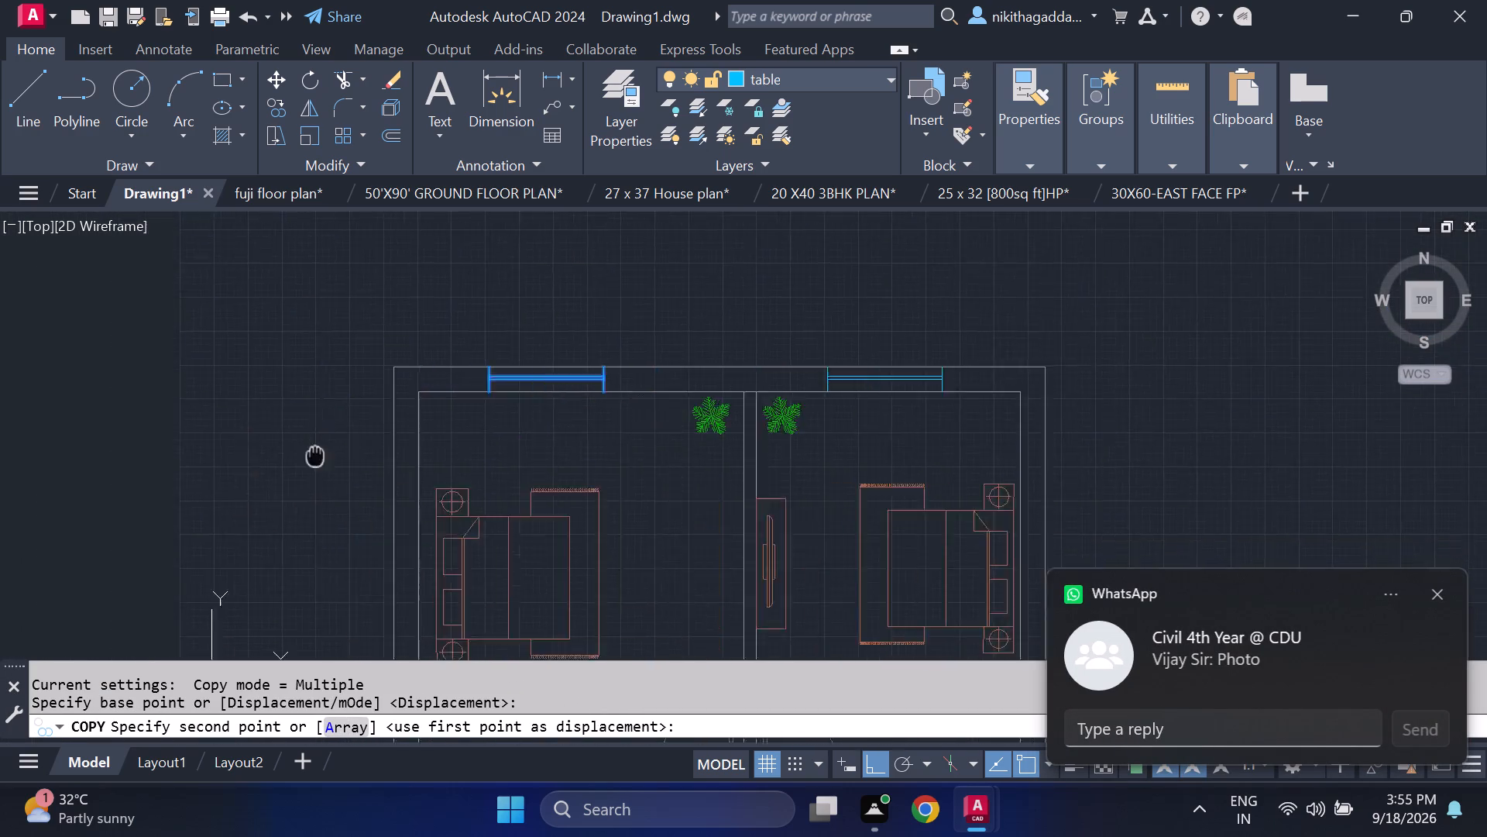
middle_drag(364, 438, 601, 338)
click(438, 455)
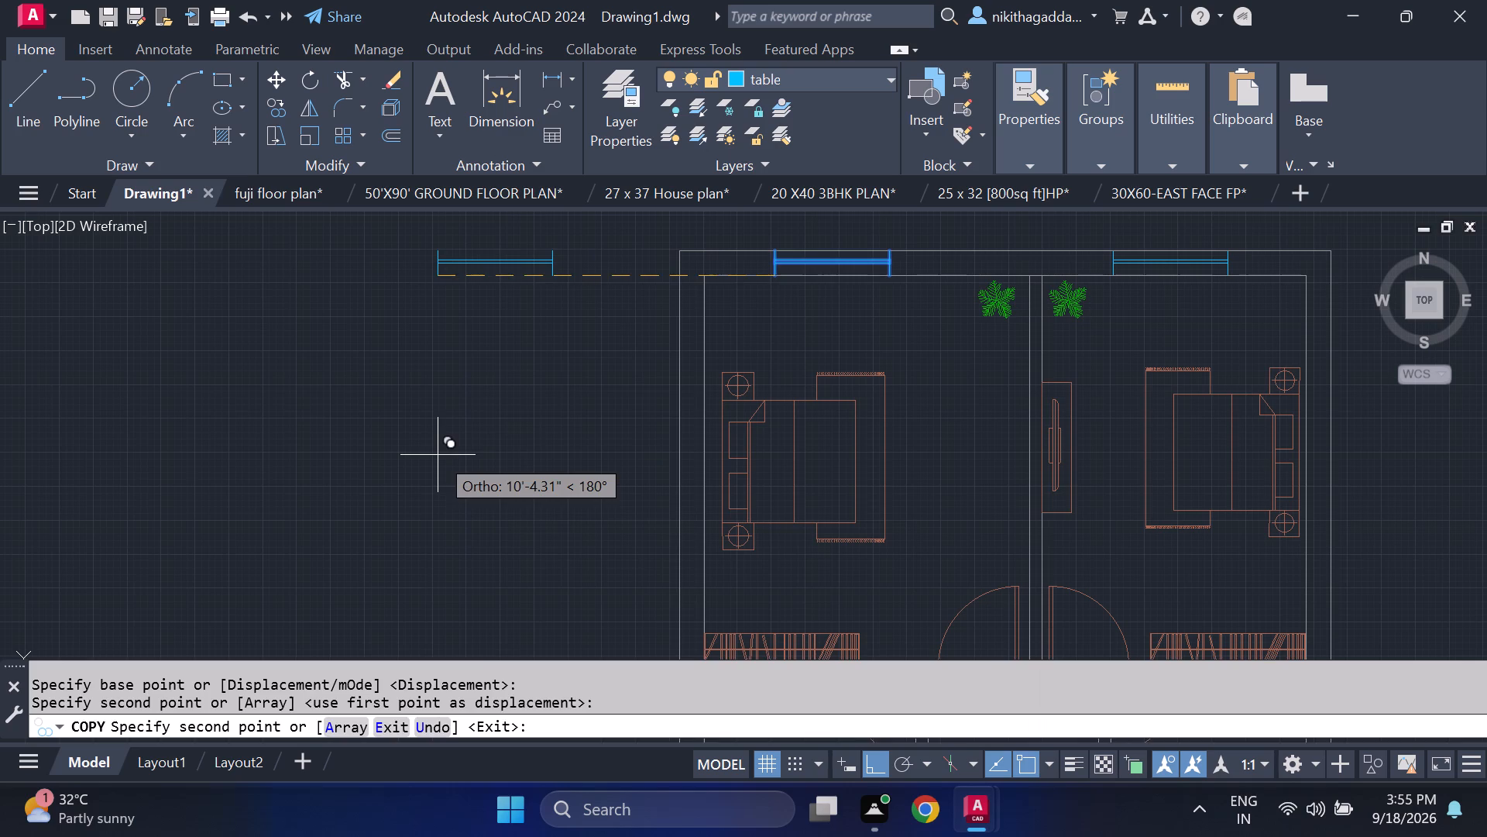
key(Escape)
Rotate the loose window copy 90 degrees counterclockwise about the middle of its east jamb so it stands vertically.
middle_drag(414, 326, 414, 408)
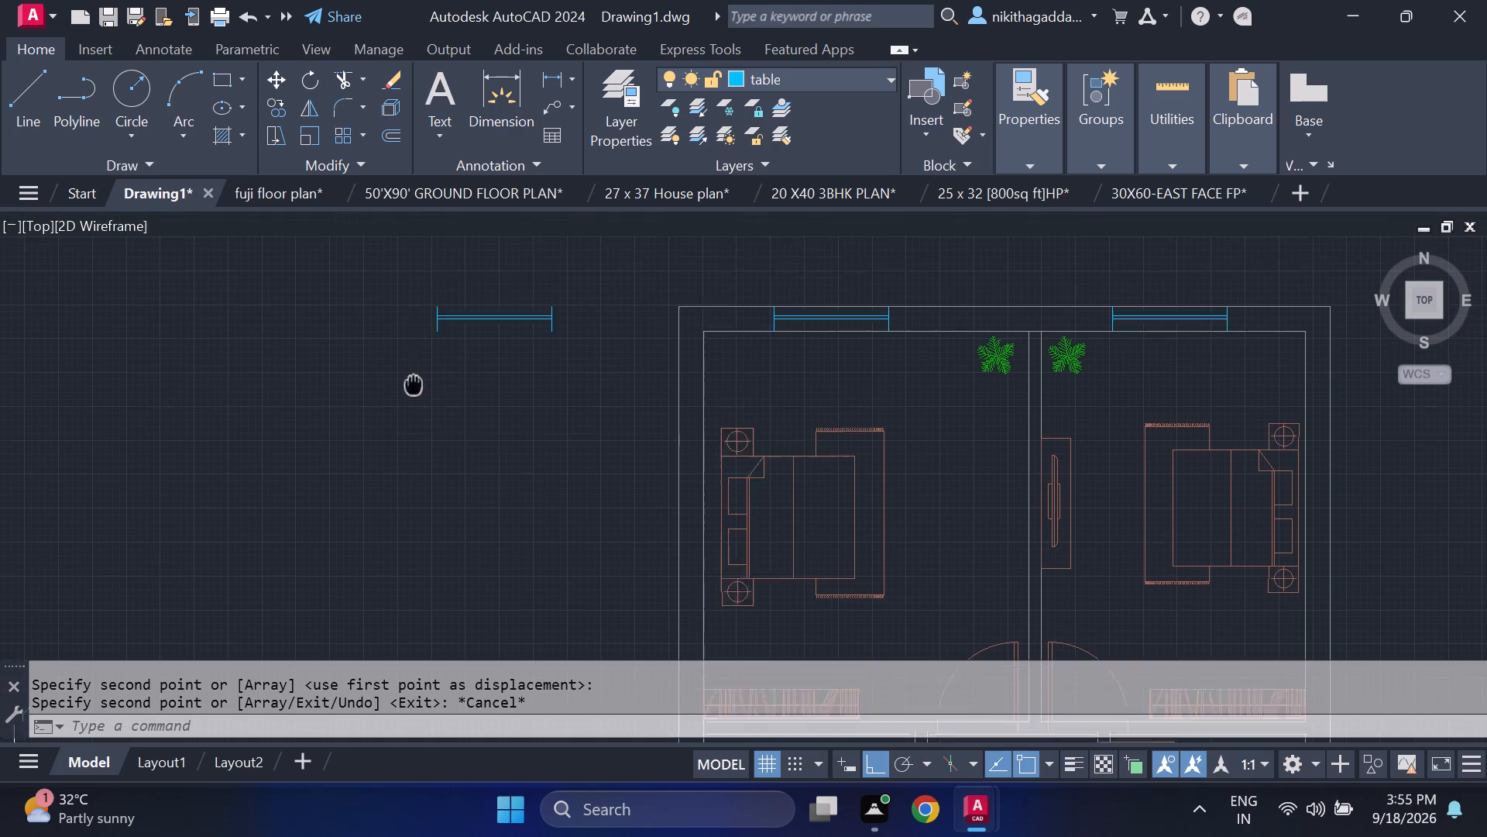
middle_drag(414, 408, 414, 438)
drag(542, 322, 526, 325)
click(287, 494)
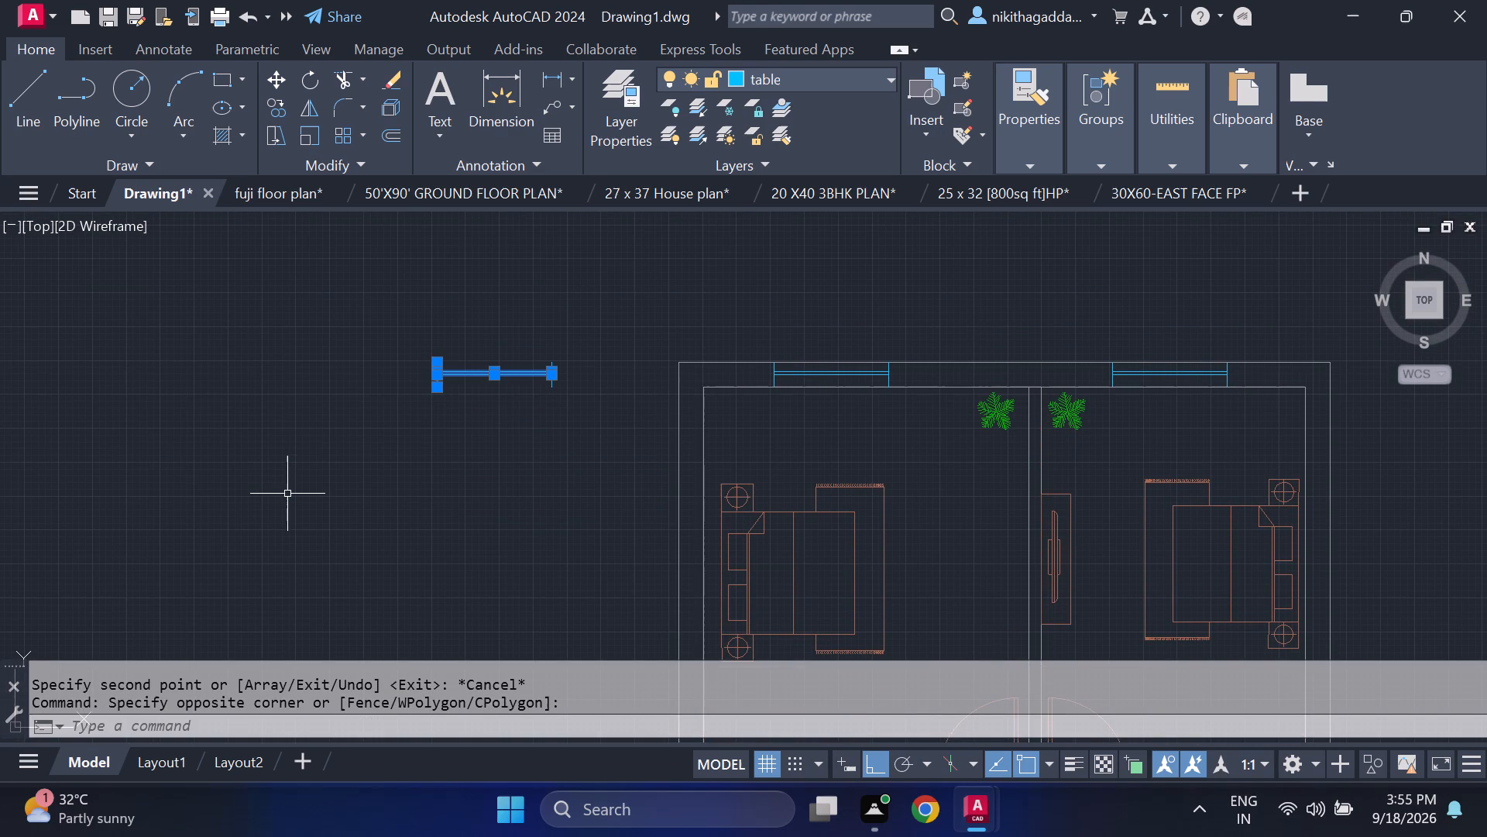
scroll(551, 363, up, 2)
click(592, 349)
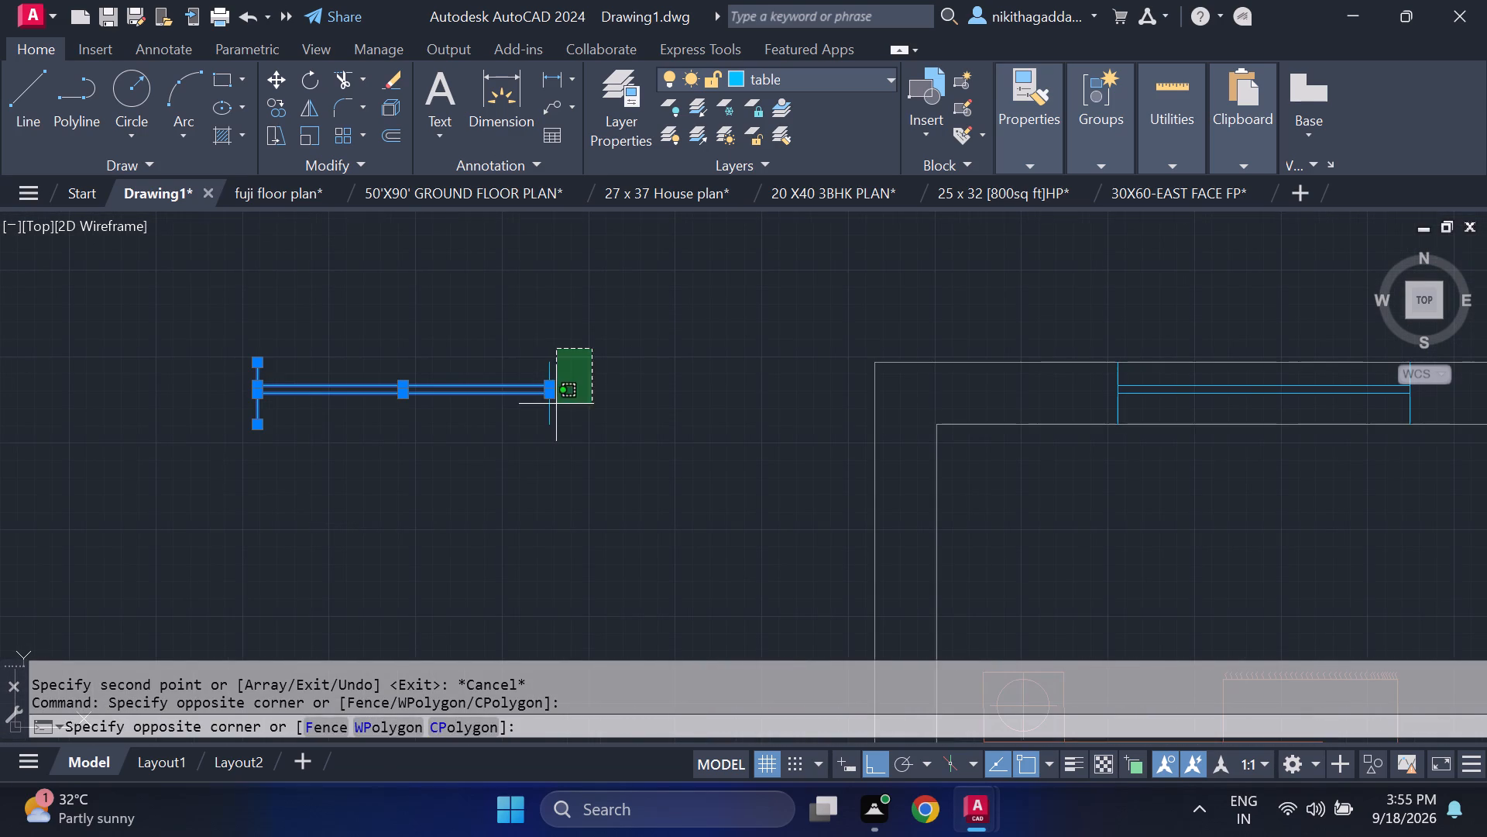
click(504, 477)
text(ro)
key(Return)
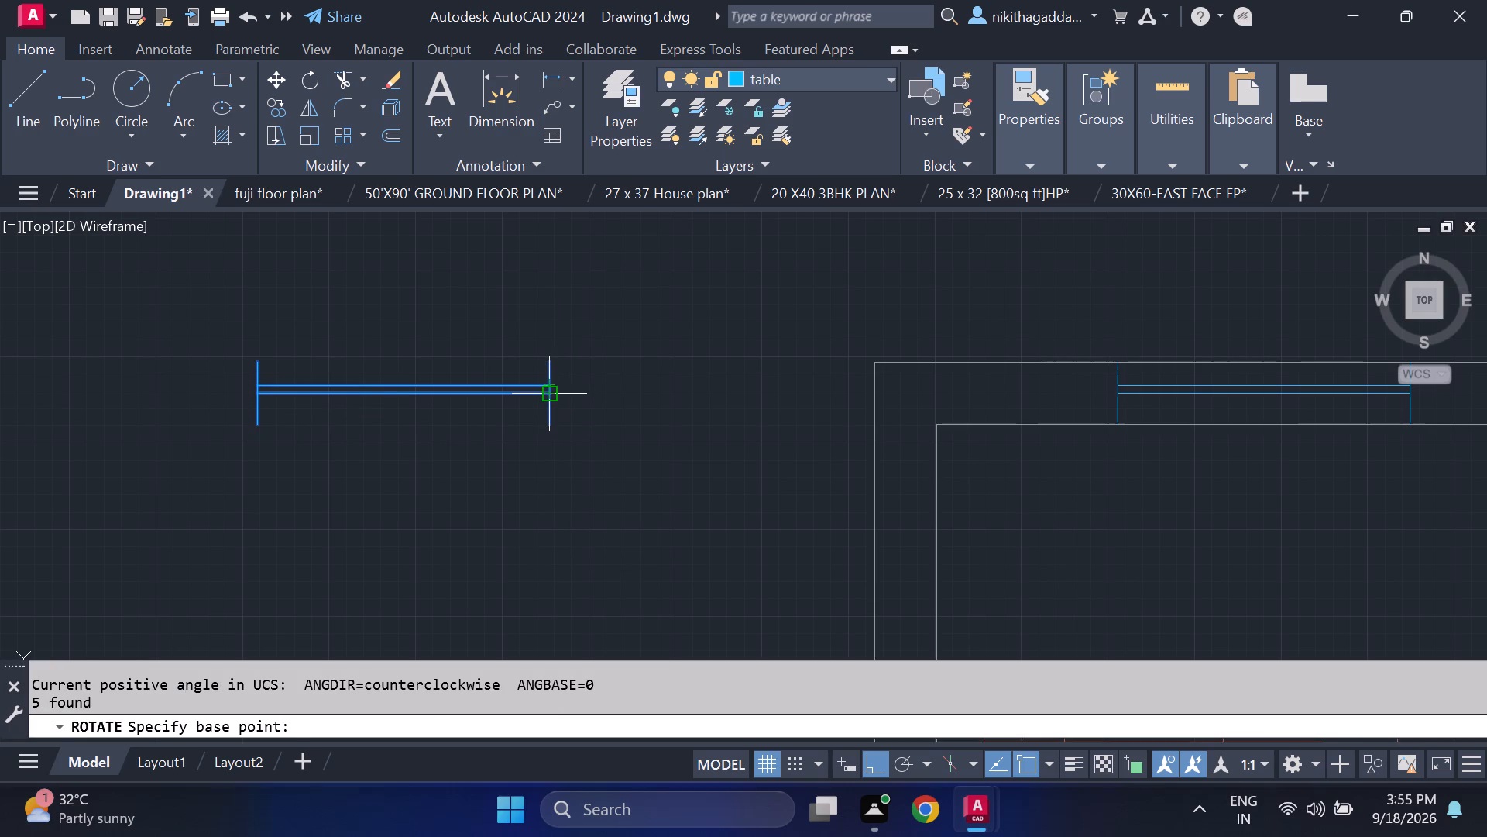
click(551, 389)
click(565, 363)
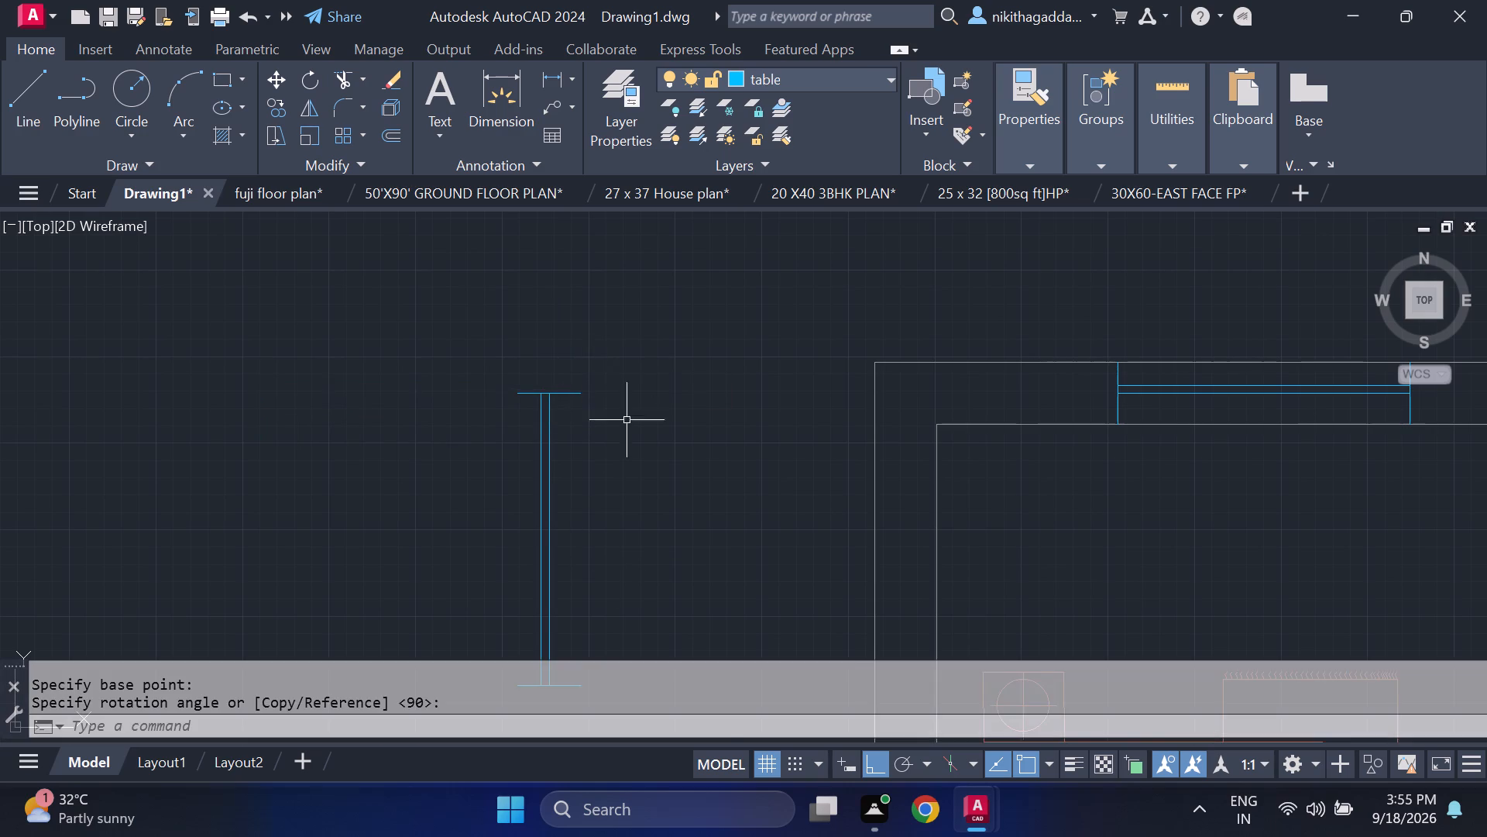
Copy the vertical window, with Ortho off, from its upper jamb's east end into the west outer wall beside the dining area's long sofa.
scroll(636, 449, down, 2)
click(644, 401)
click(487, 633)
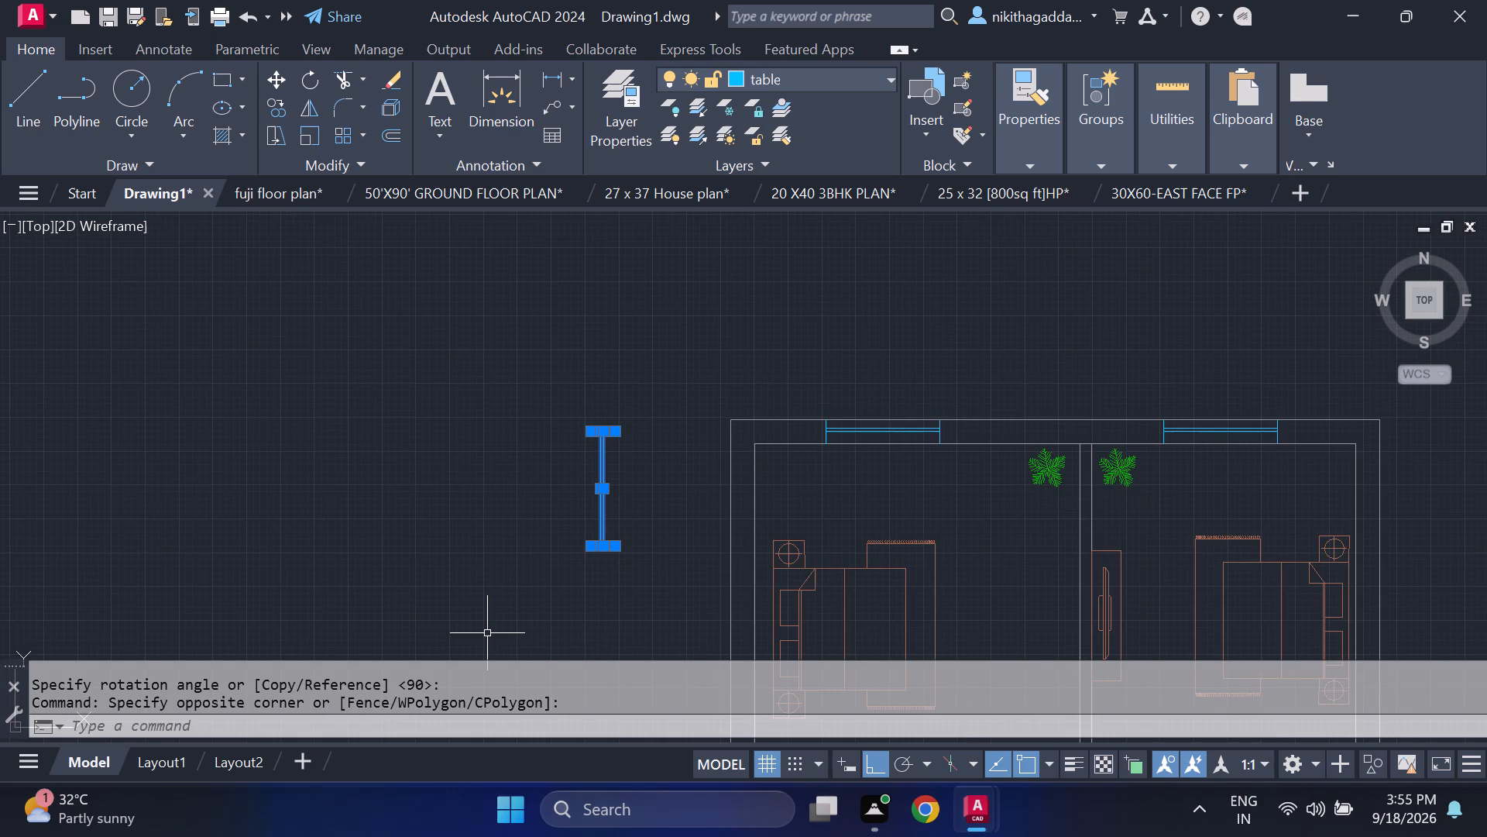
text(co)
key(Return)
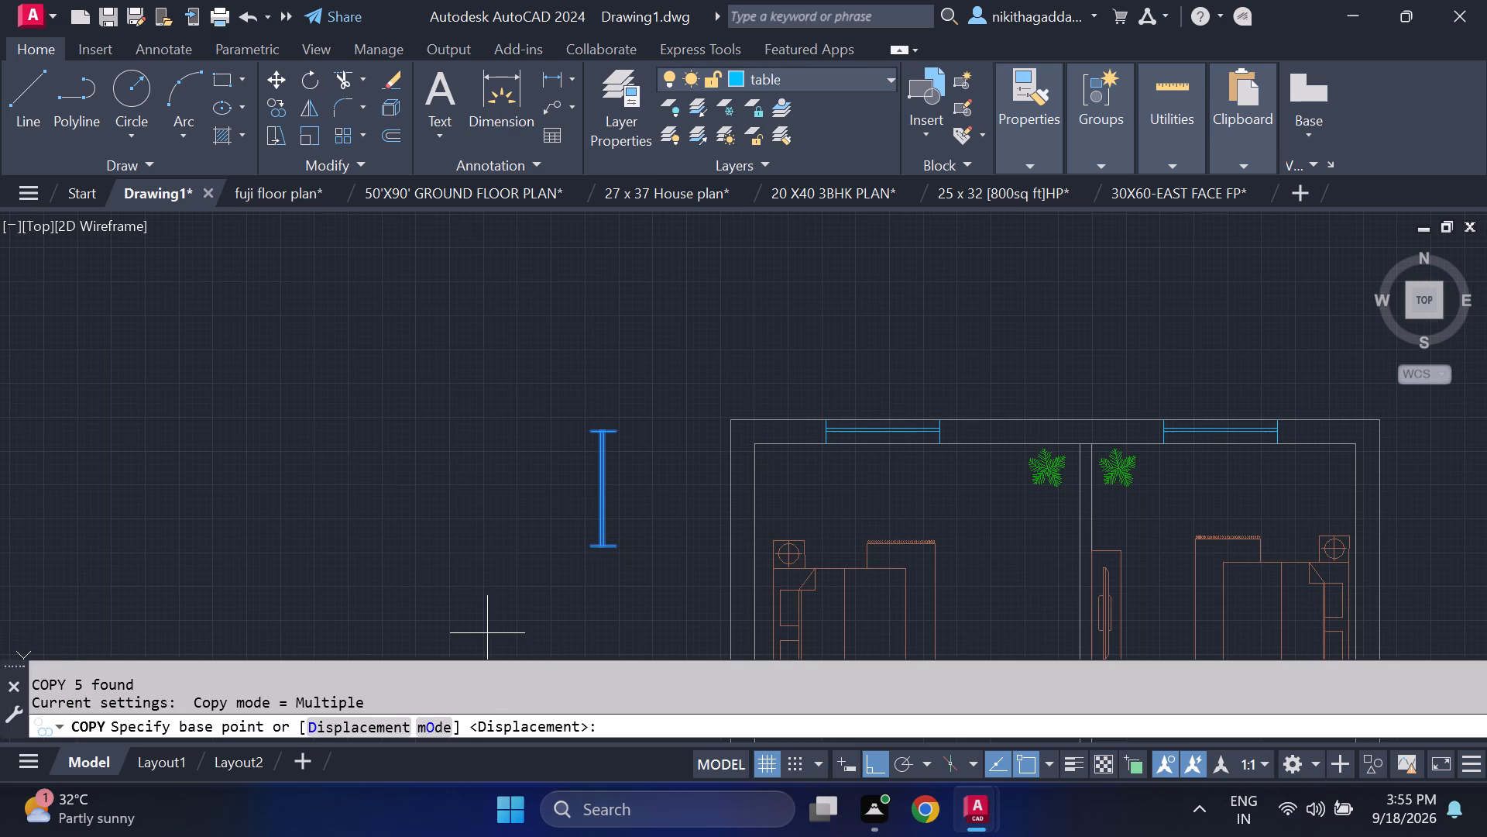
click(623, 422)
scroll(638, 506, down, 3)
middle_drag(634, 513, 632, 510)
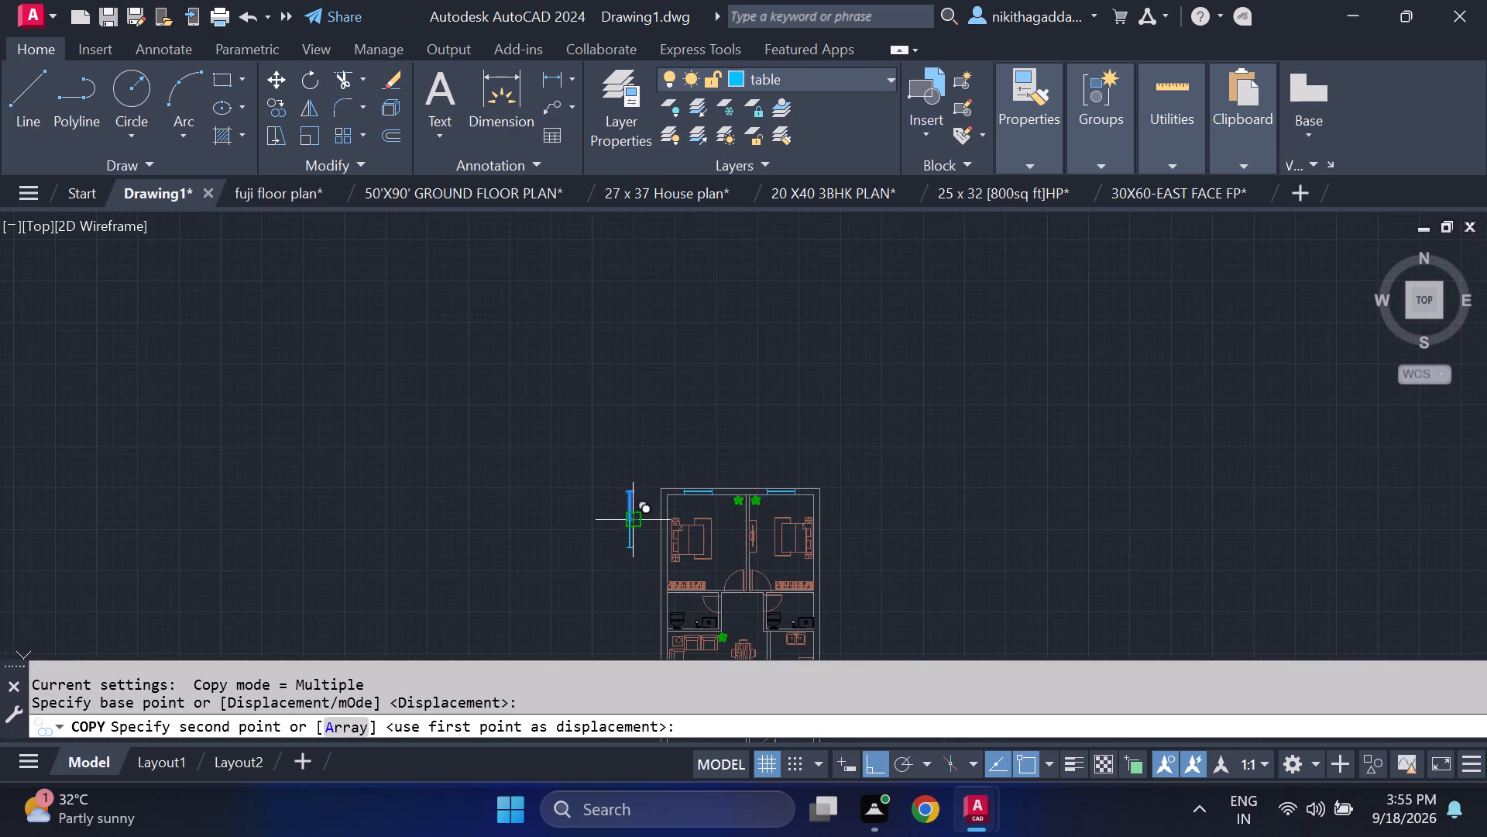
middle_drag(632, 510, 458, 283)
key(F8)
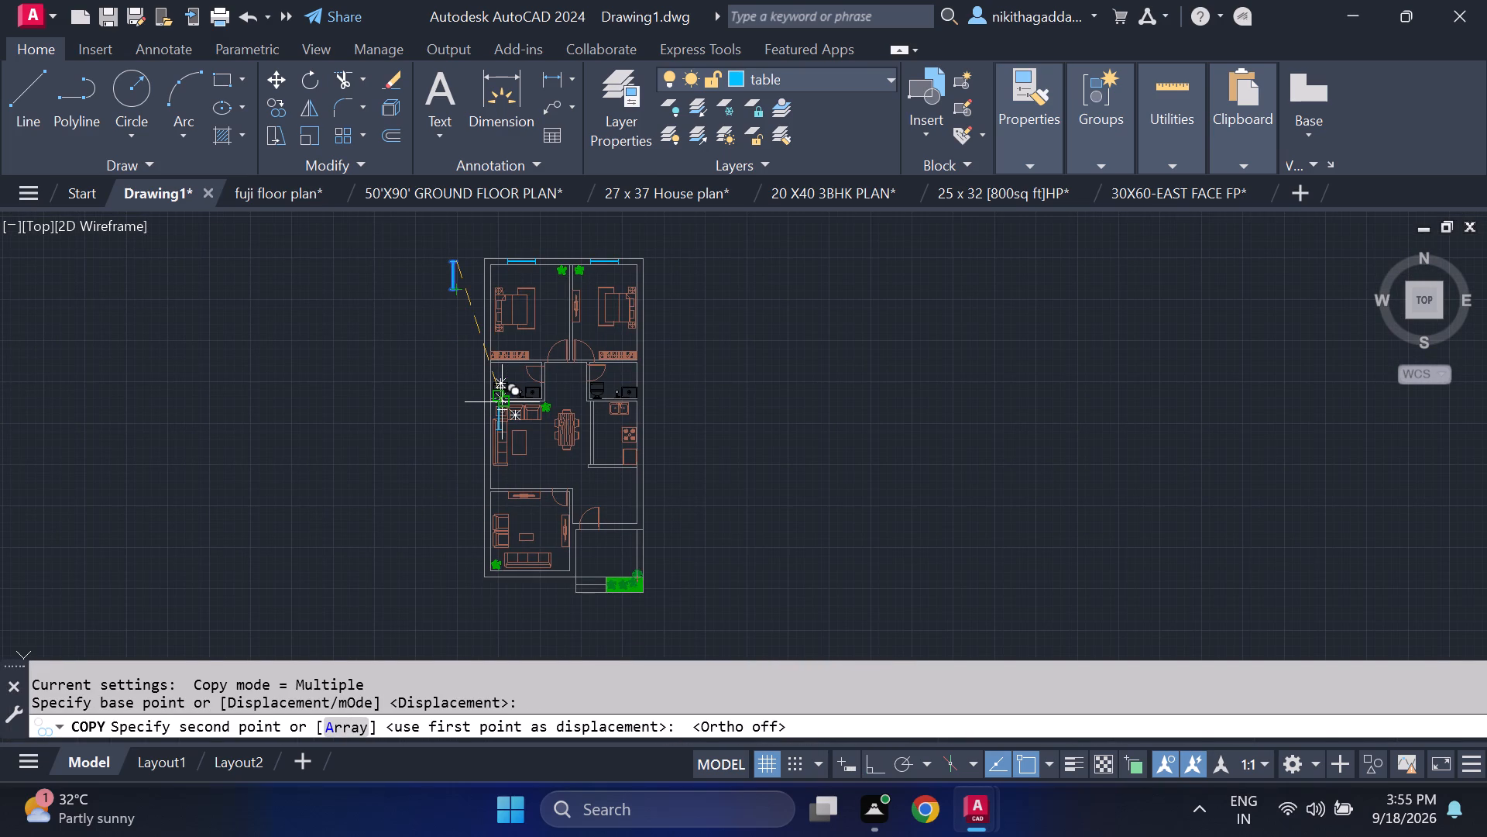
middle_drag(300, 444, 280, 370)
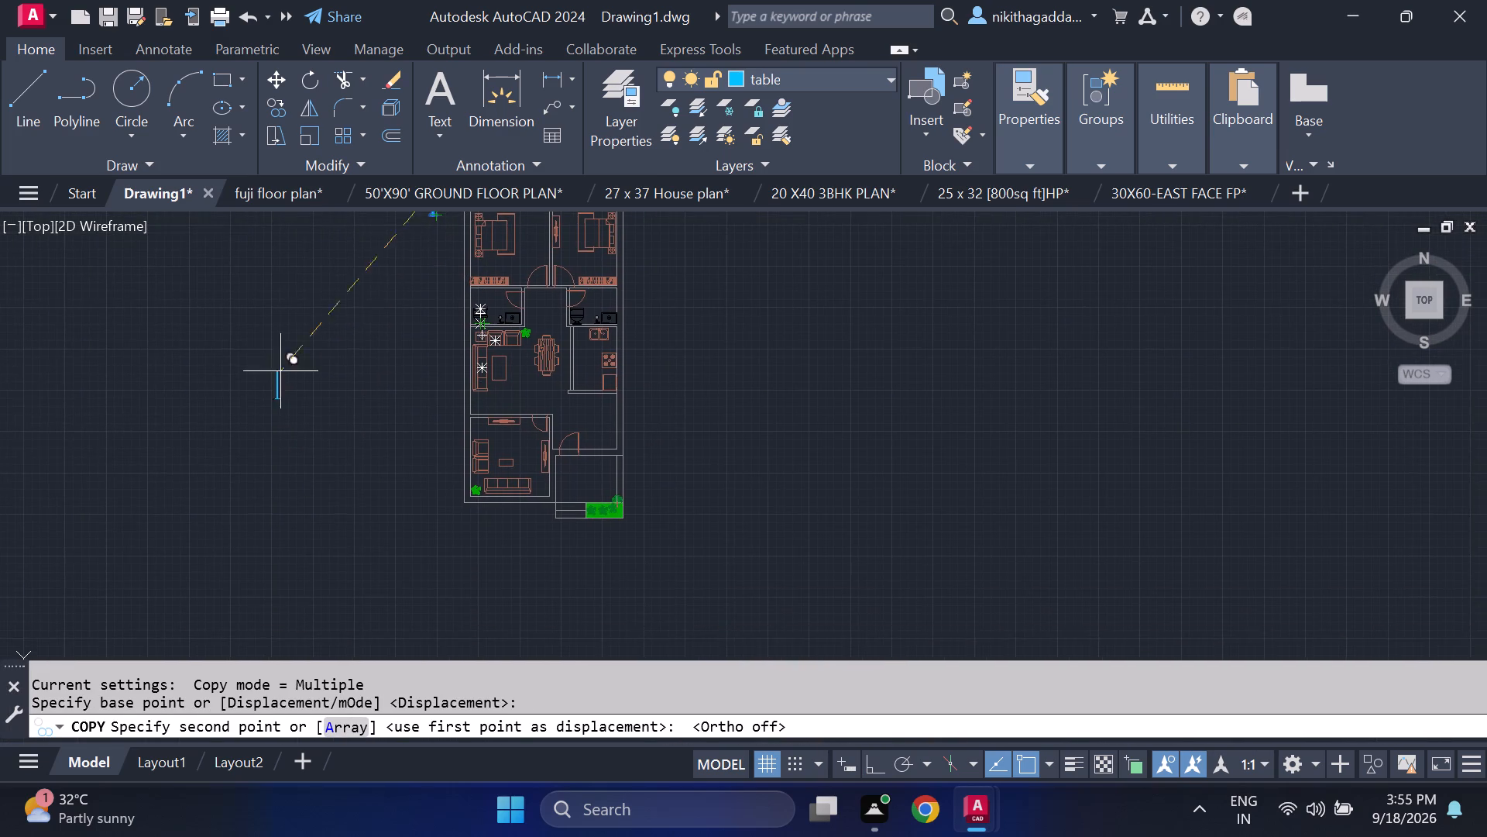
scroll(386, 370, up, 2)
middle_drag(462, 354, 322, 371)
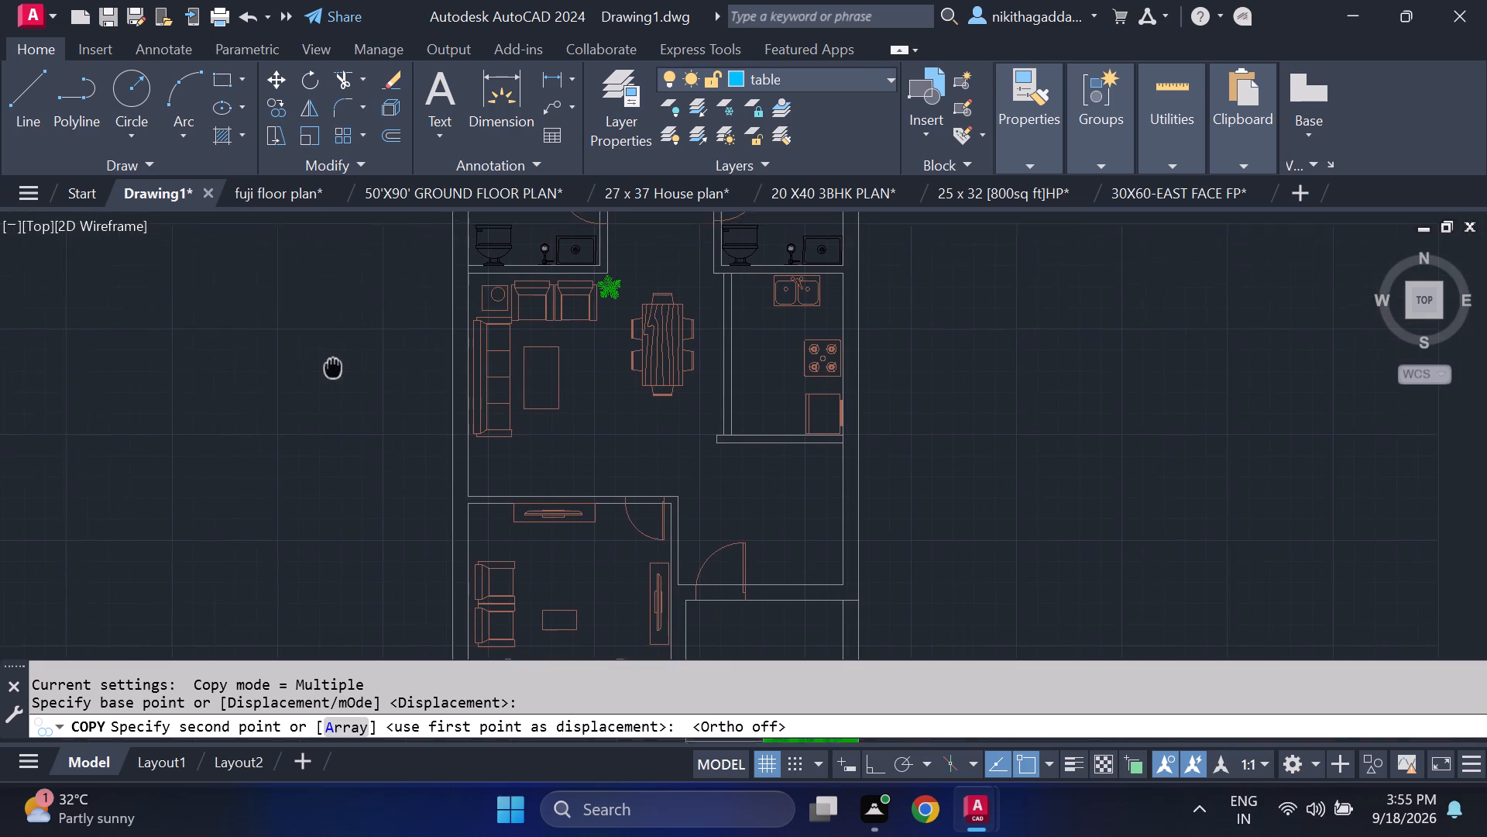
middle_drag(322, 371, 318, 383)
middle_click(318, 384)
scroll(318, 384, up, 1)
scroll(505, 354, up, 1)
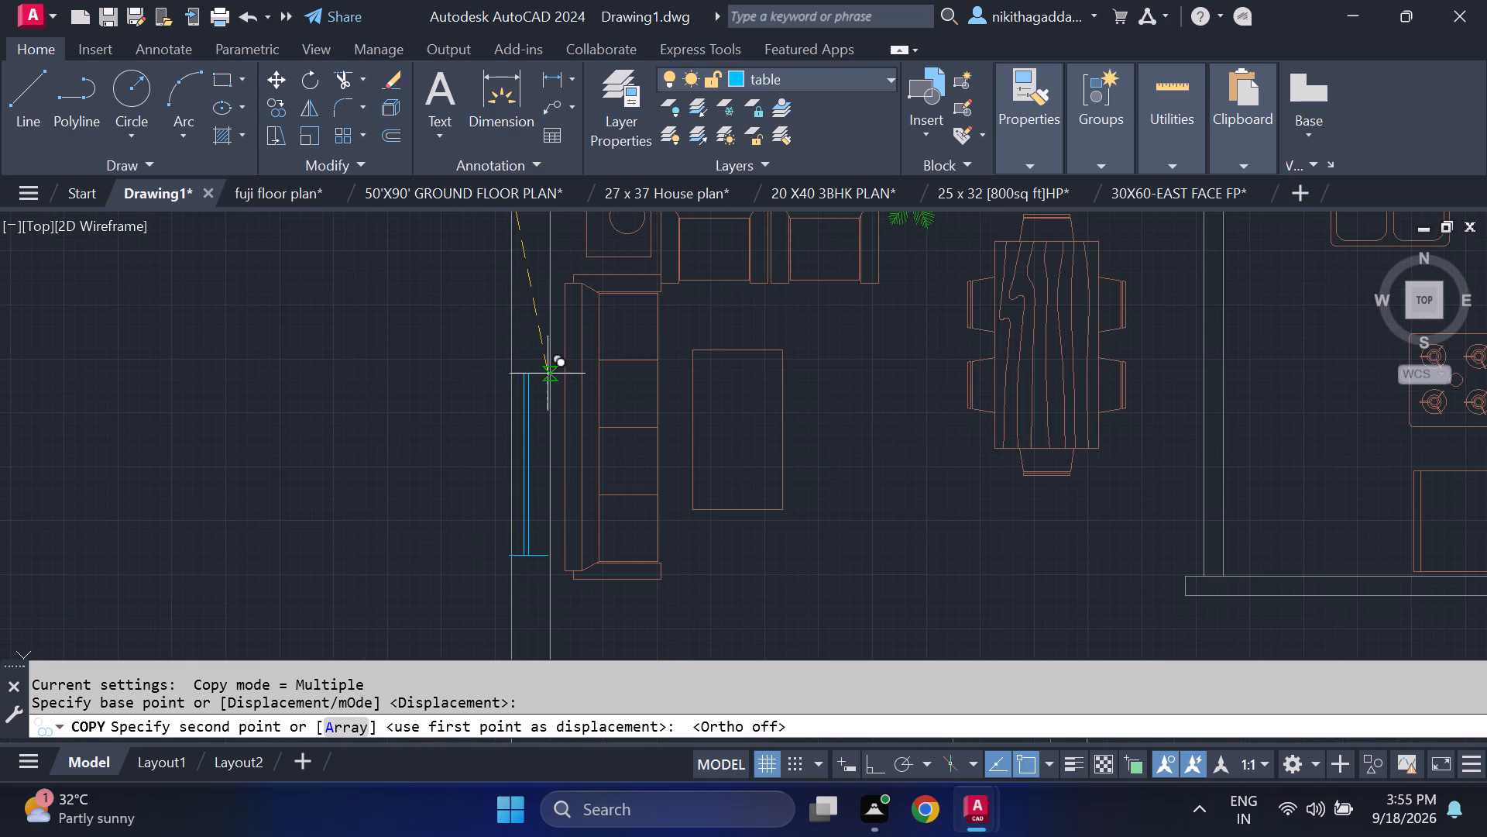
click(548, 374)
Place another copy of the vertical window in the front sitting room's west outer wall, beside the two armchairs.
scroll(160, 359, down, 1)
middle_drag(200, 395, 196, 384)
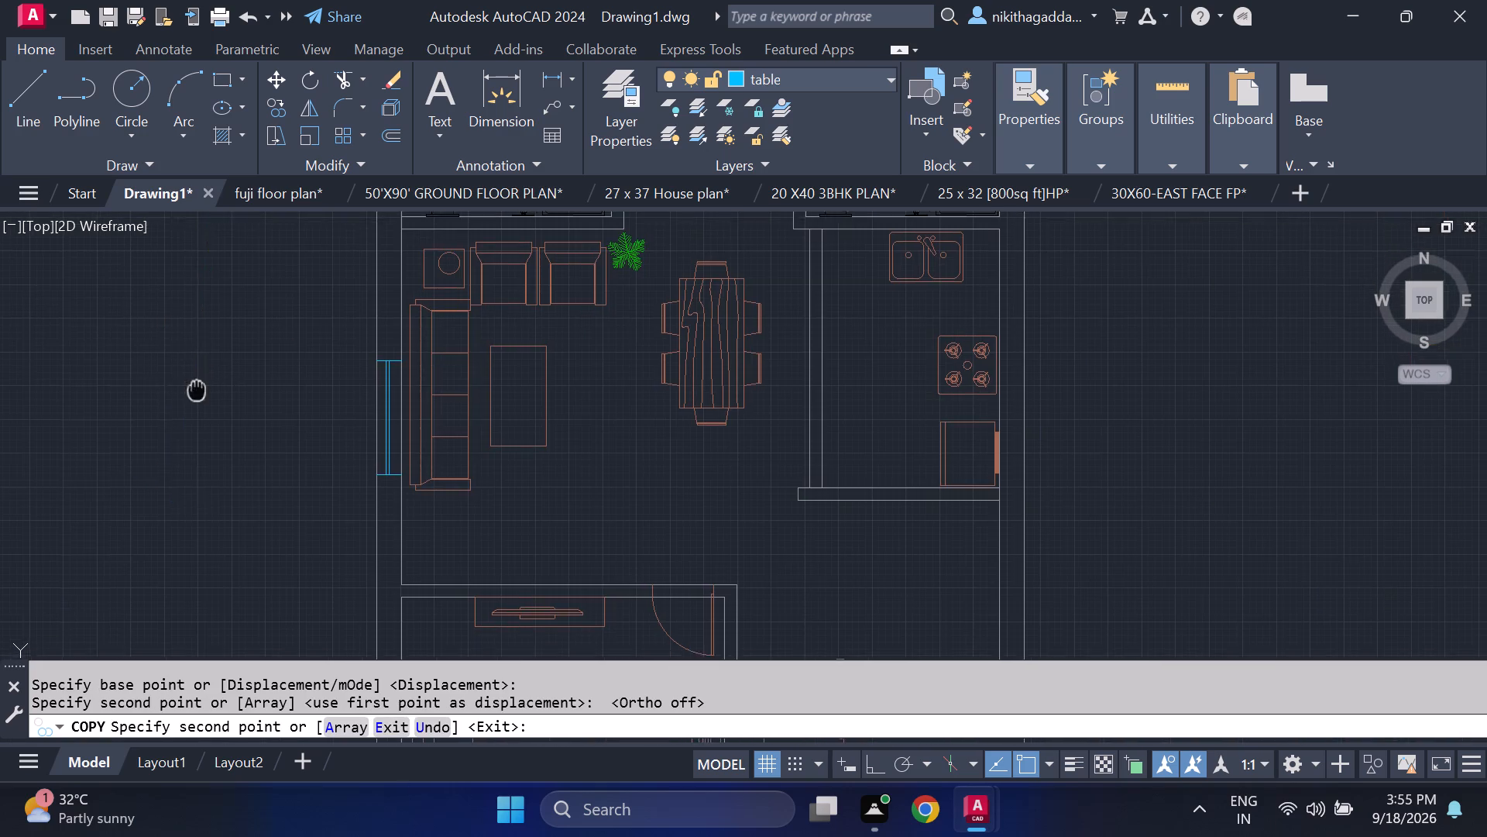
middle_drag(196, 384, 132, 167)
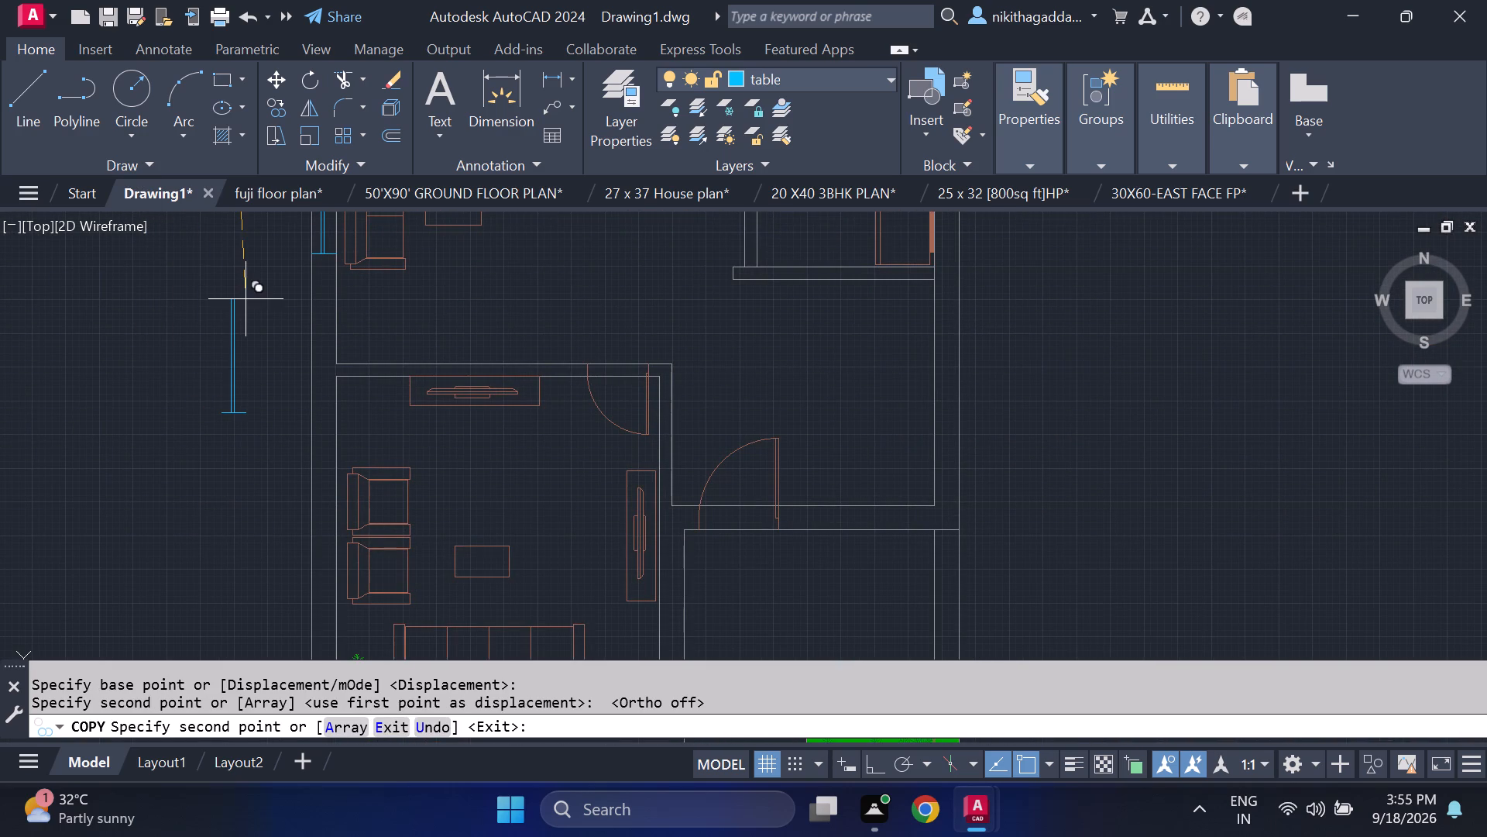
middle_drag(254, 459, 222, 325)
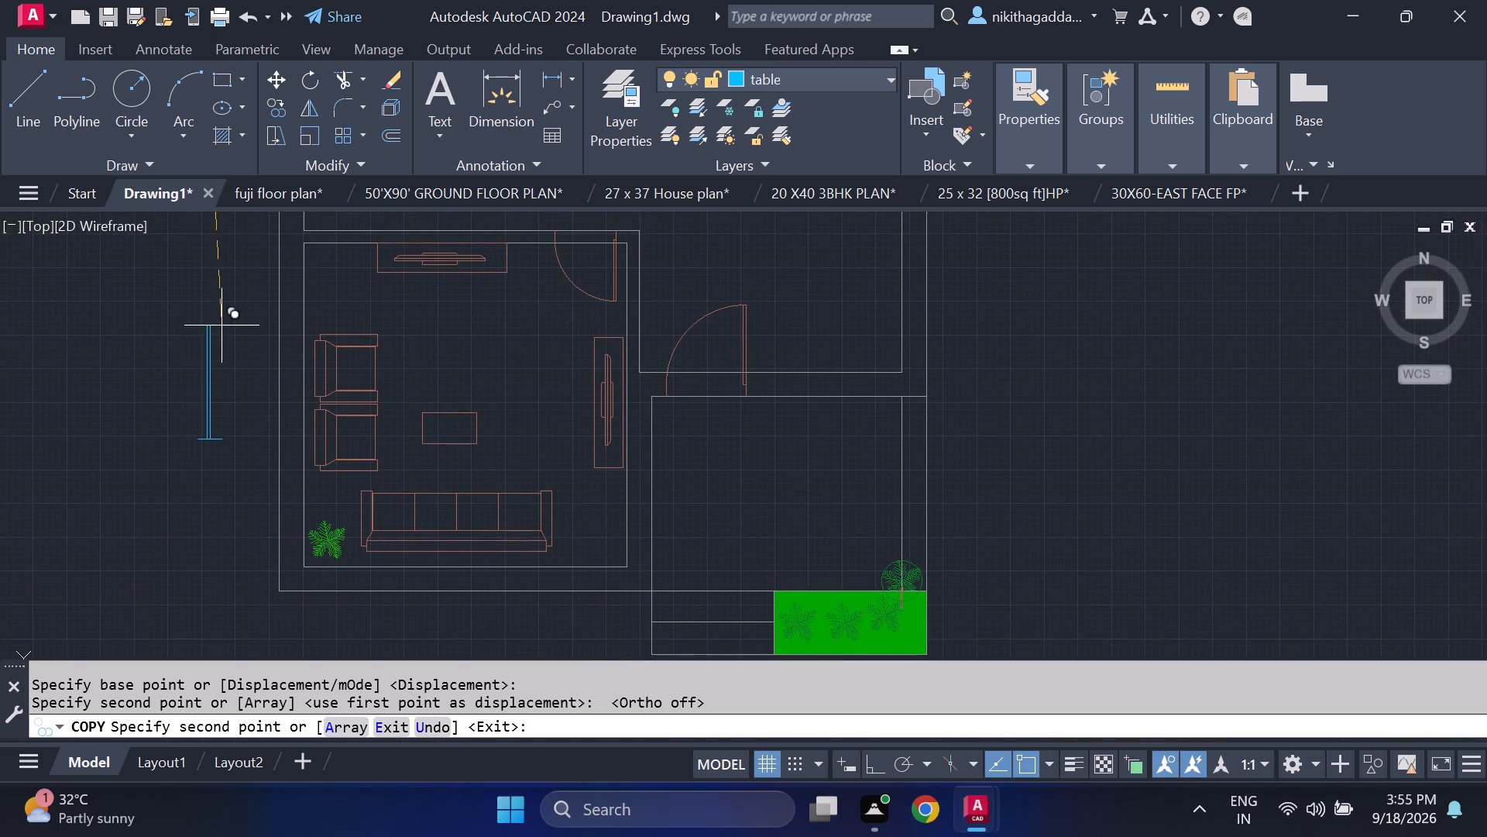
scroll(328, 361, up, 1)
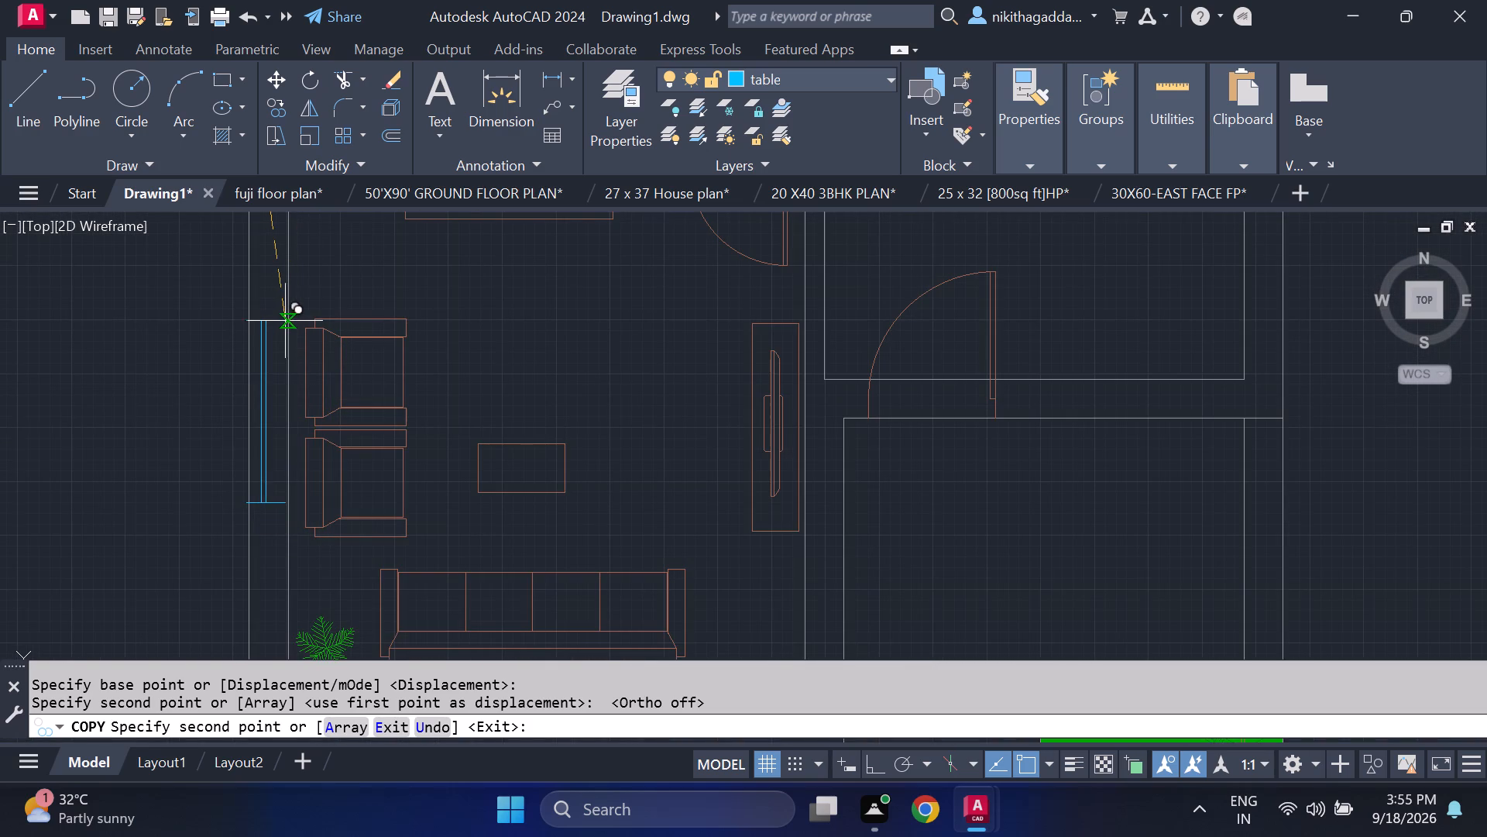
click(288, 320)
Place a further vertical window copy in the kitchen's east outer wall beside the stove, and end the copying.
scroll(0, 352, down, 3)
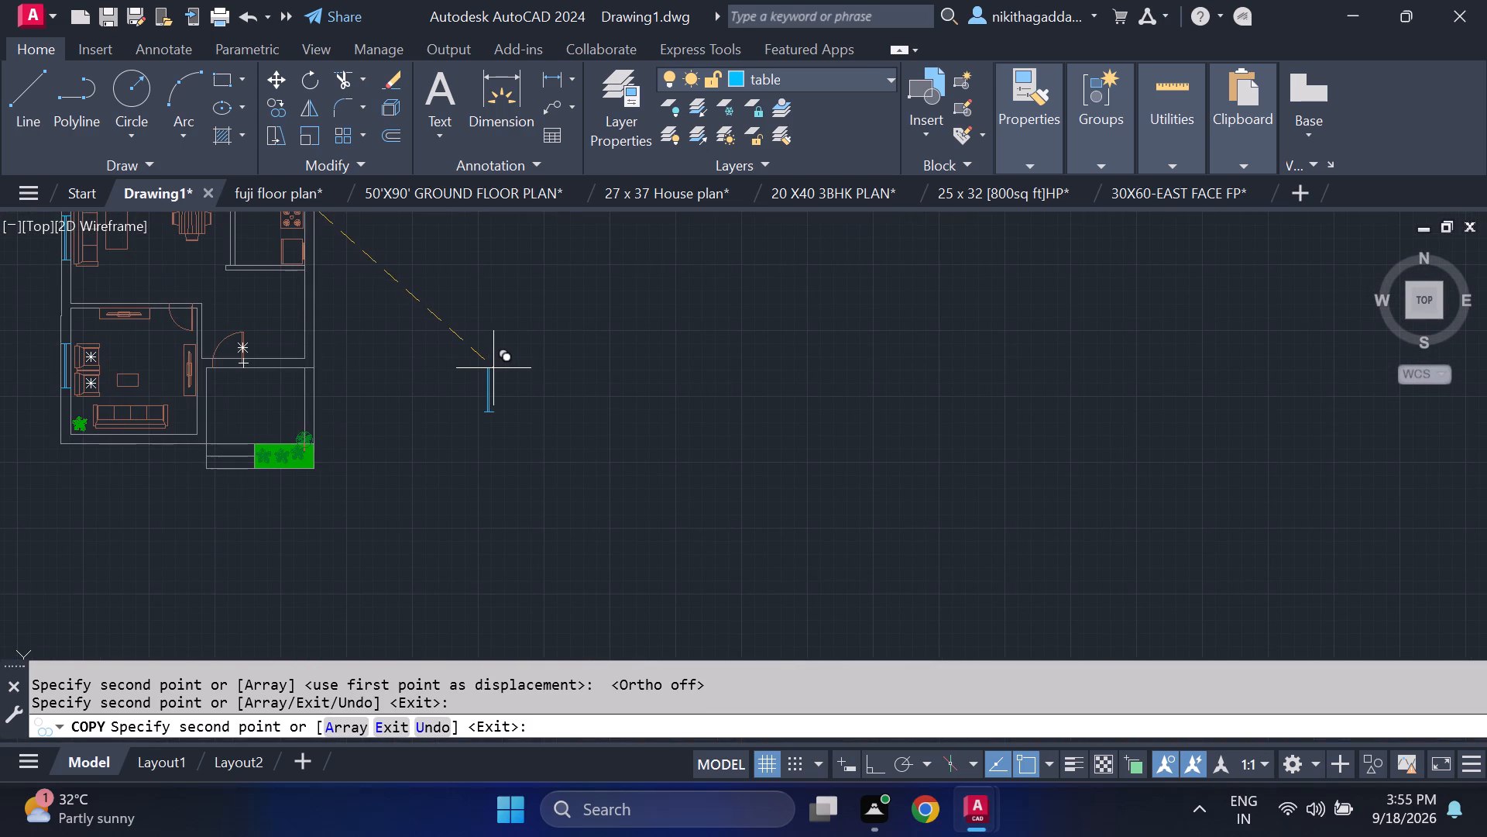
middle_drag(558, 332, 714, 579)
scroll(493, 460, up, 2)
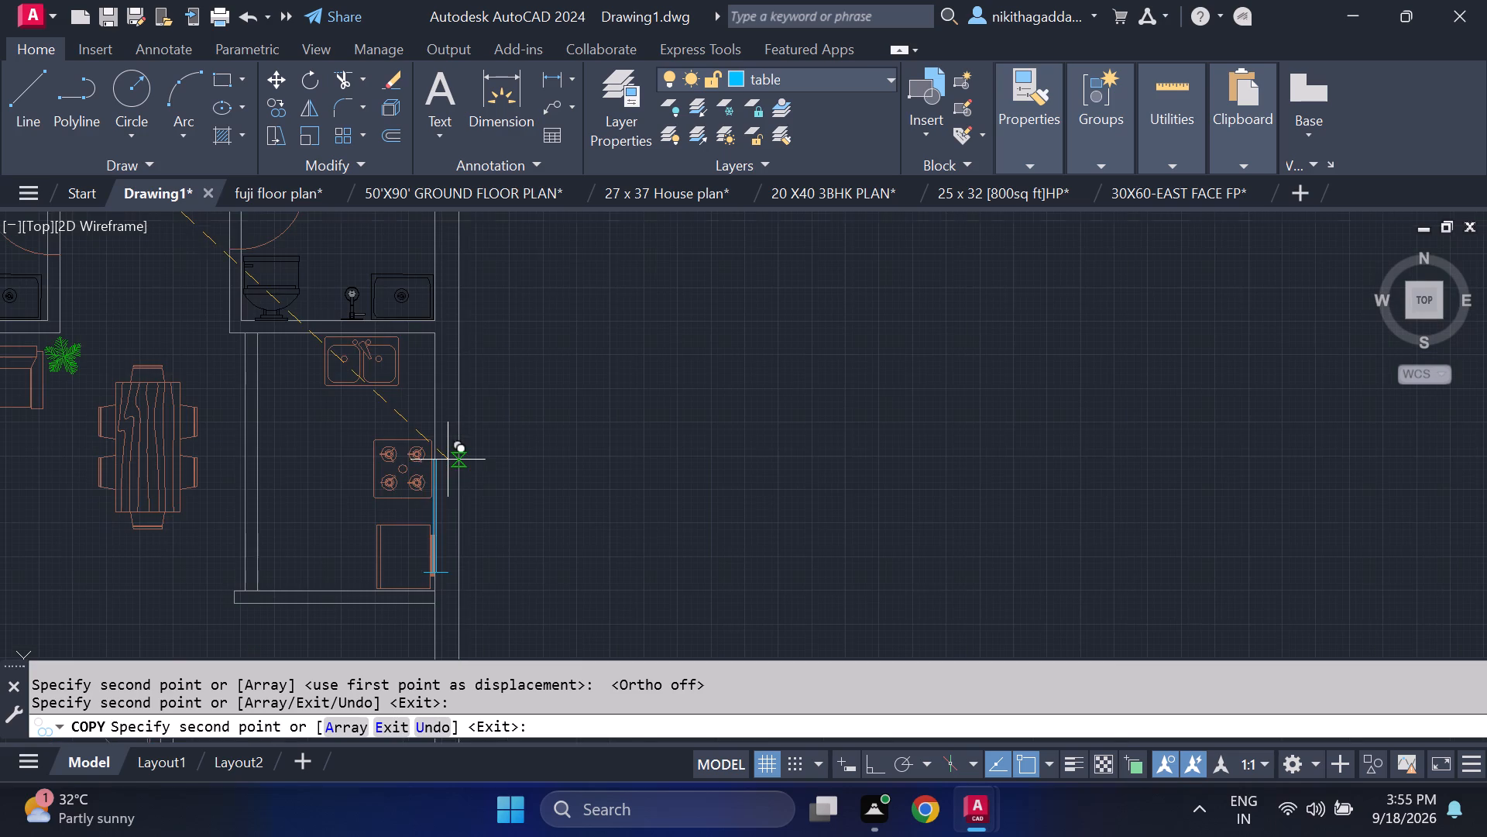
scroll(459, 406, up, 2)
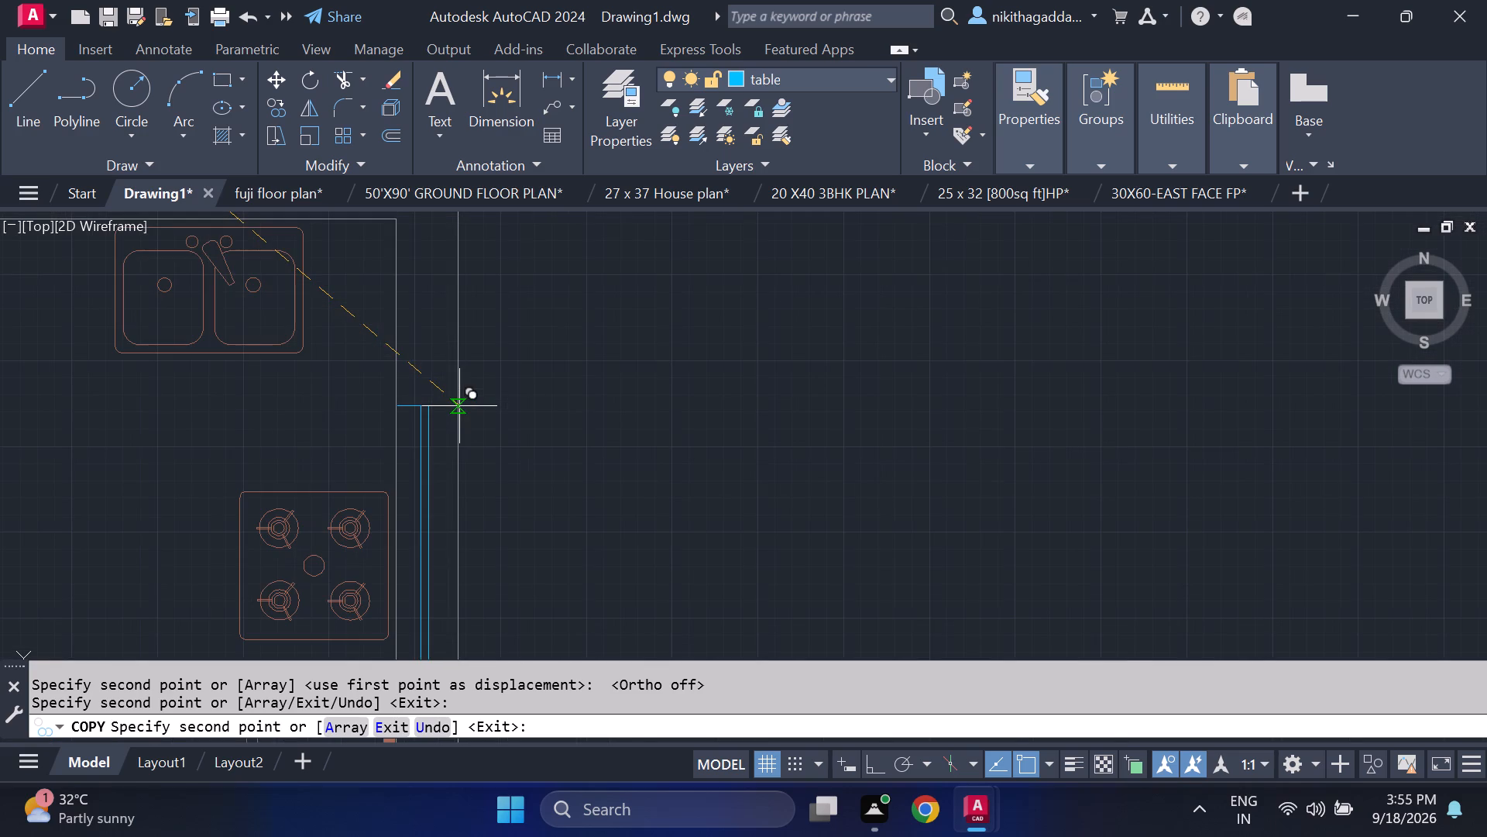
click(460, 405)
scroll(629, 317, down, 3)
middle_drag(648, 316, 725, 529)
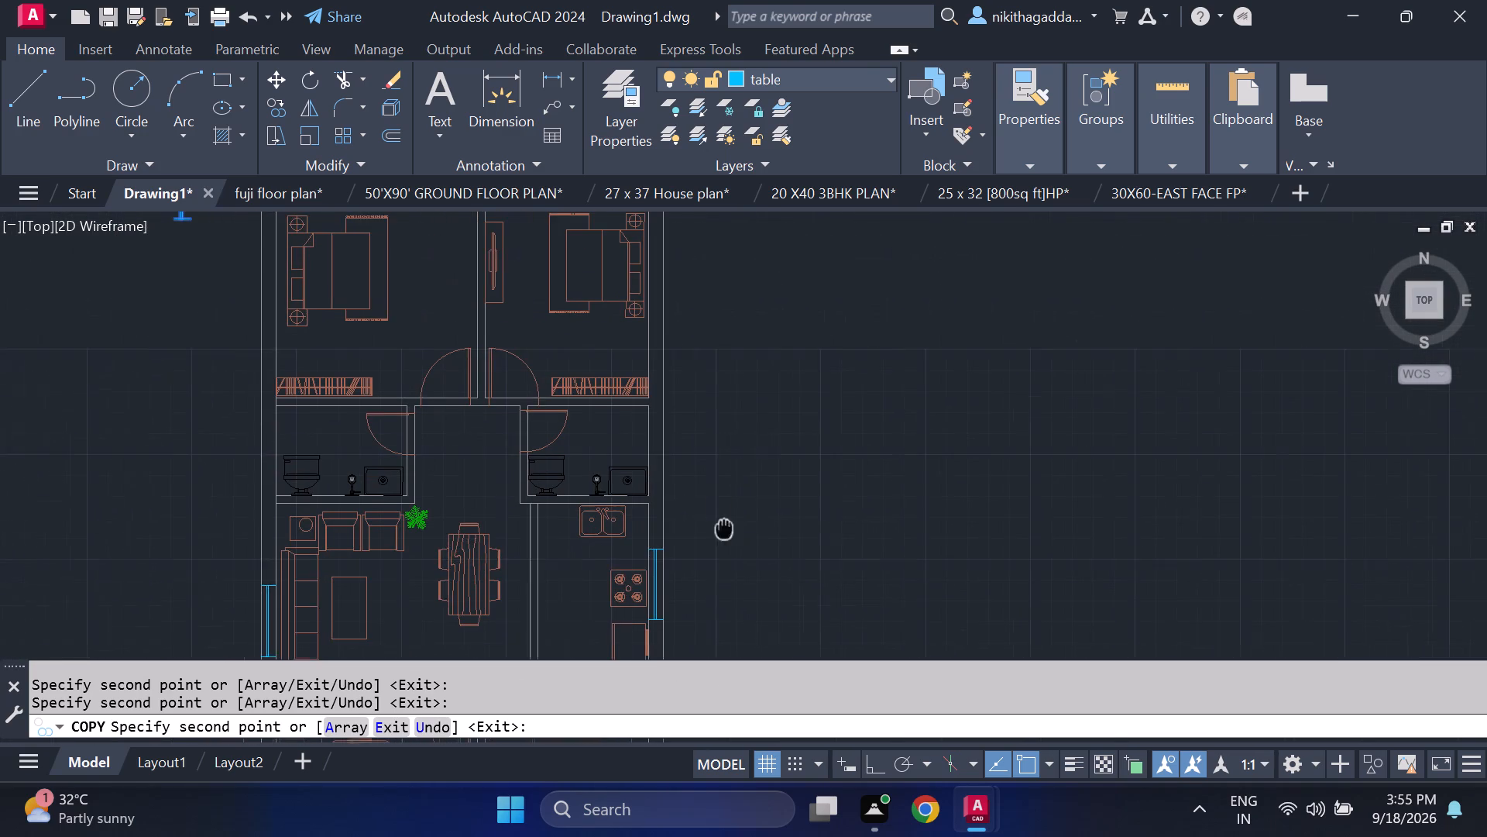
middle_drag(725, 529, 726, 532)
scroll(782, 446, down, 1)
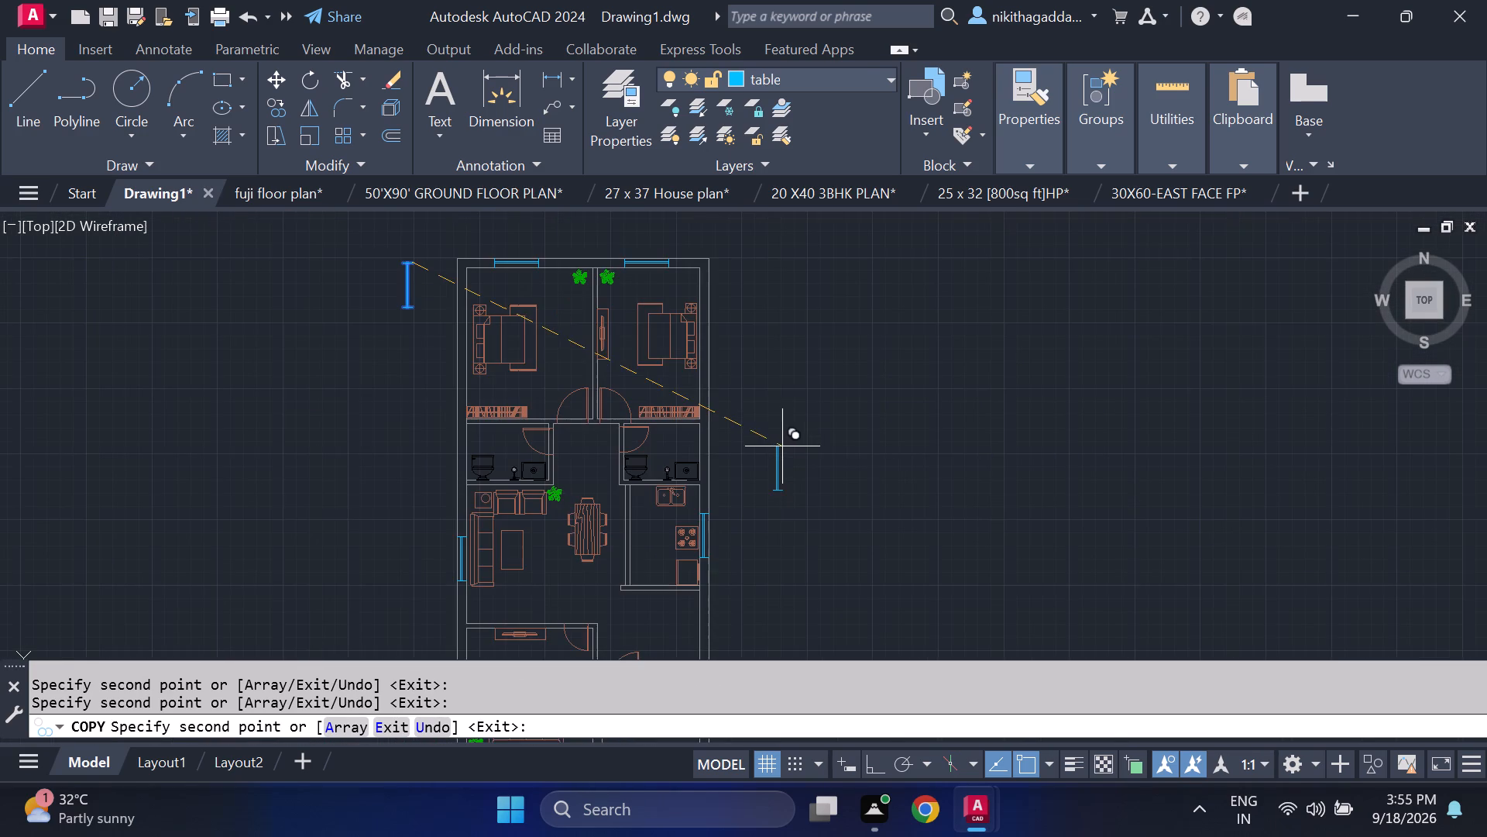
middle_drag(825, 464, 821, 366)
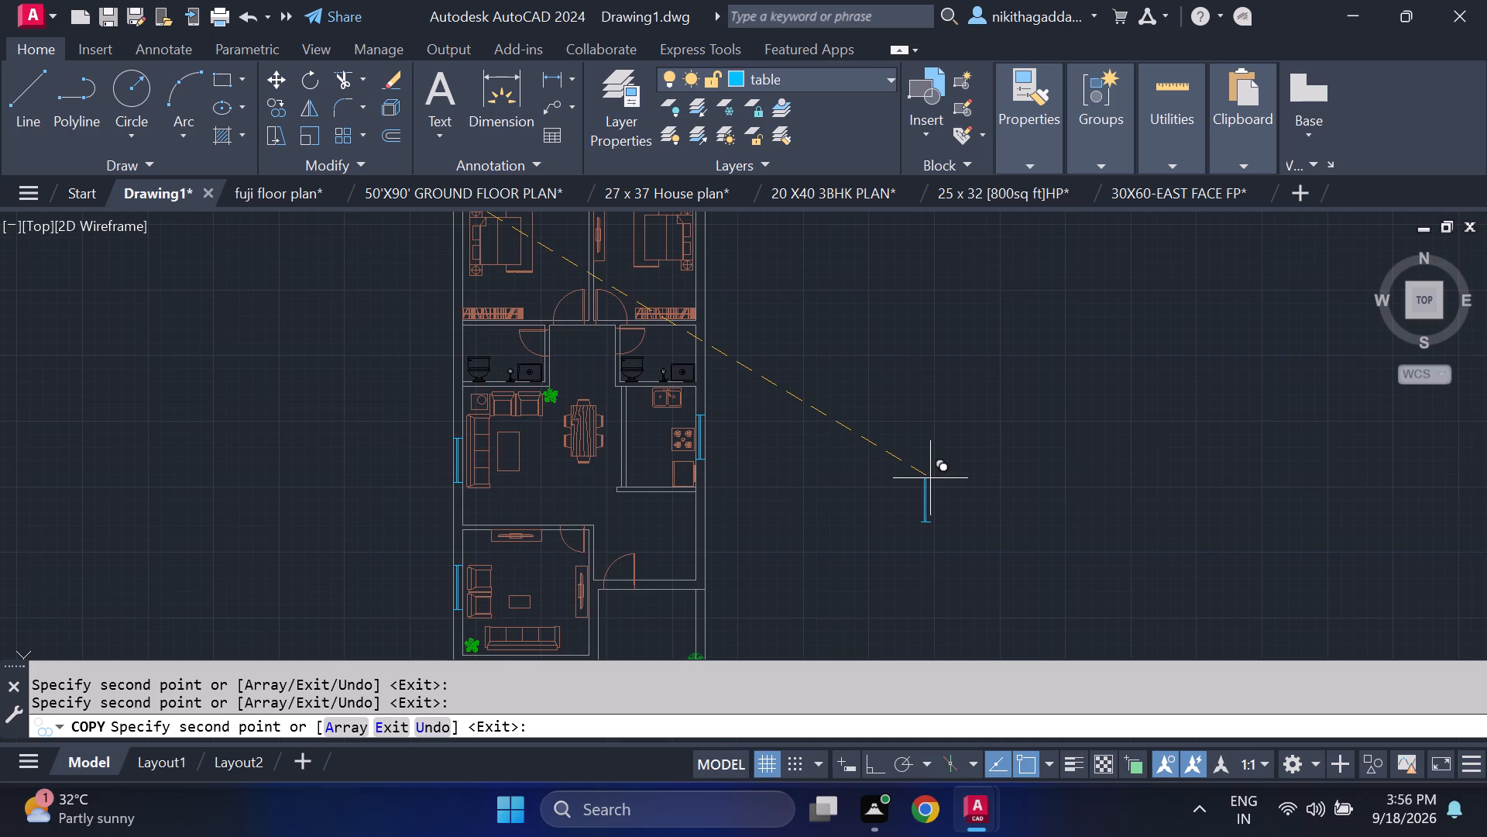
scroll(871, 545, down, 1)
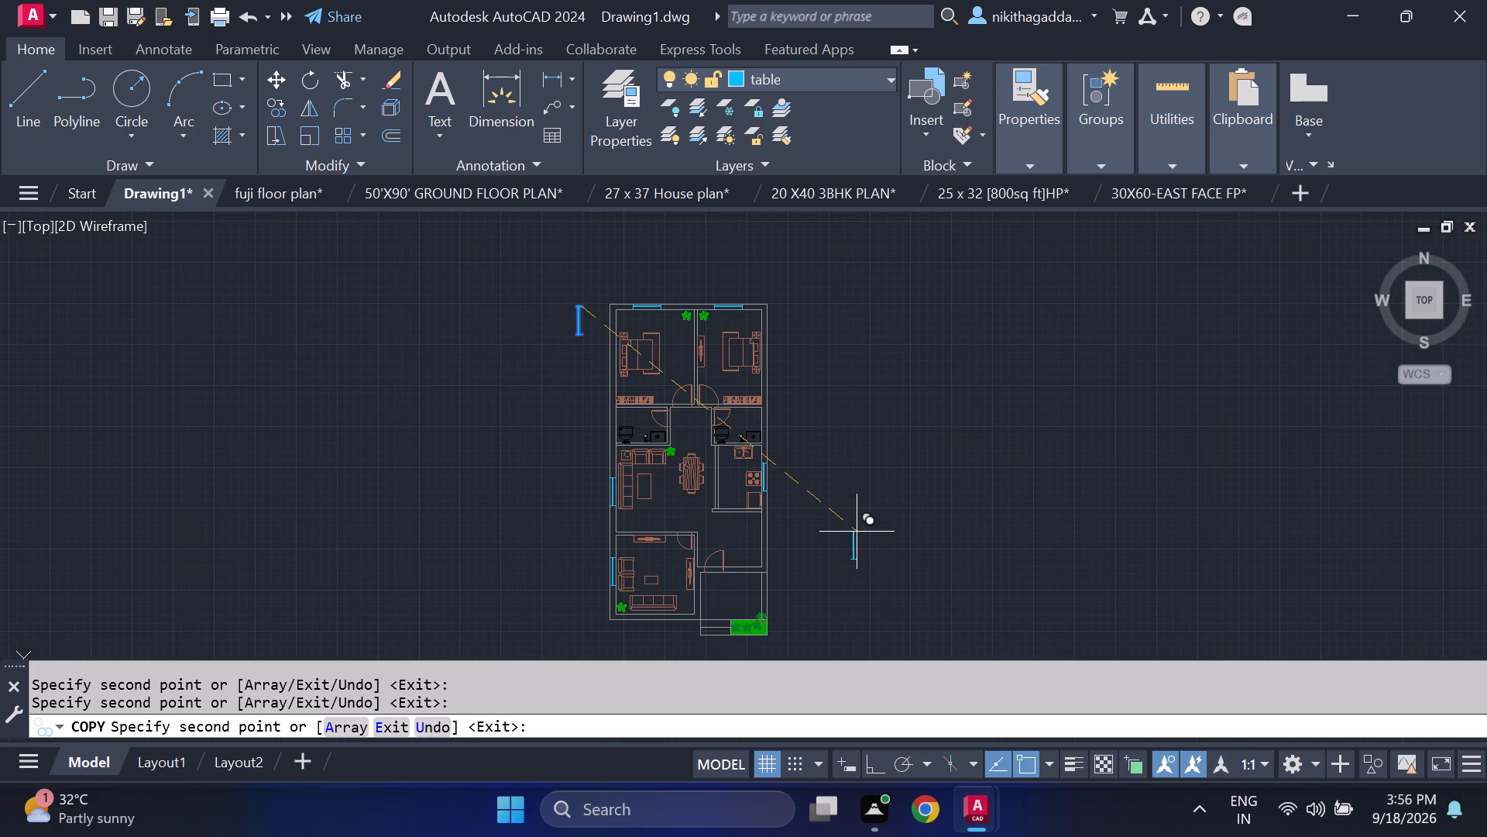
key(Escape)
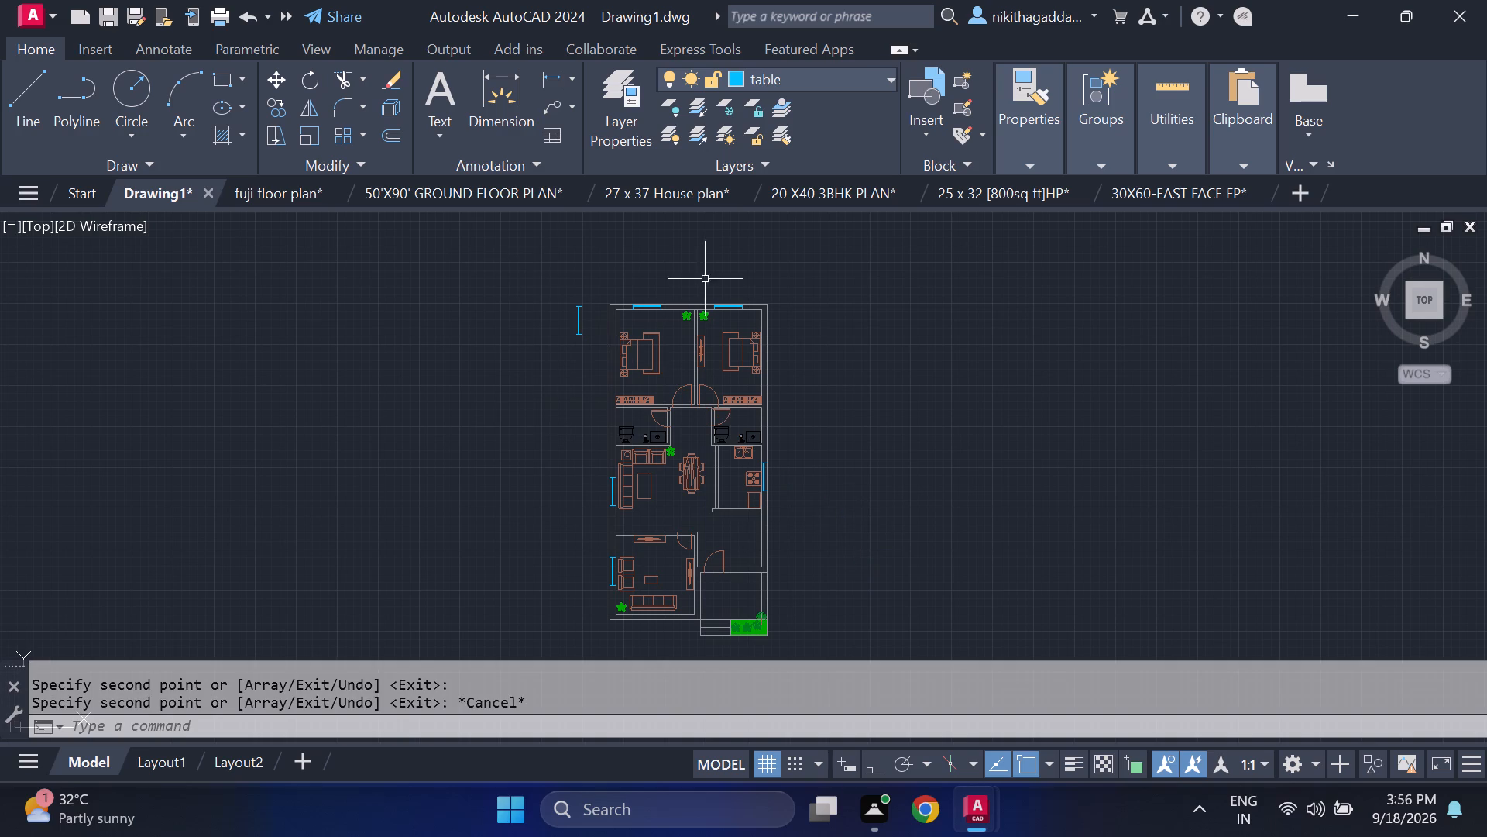
Copy the west bedroom's north-wall window, from its east jamb's lower end, into the front sitting room's south outer wall behind the sofa.
scroll(622, 311, up, 2)
scroll(694, 298, up, 3)
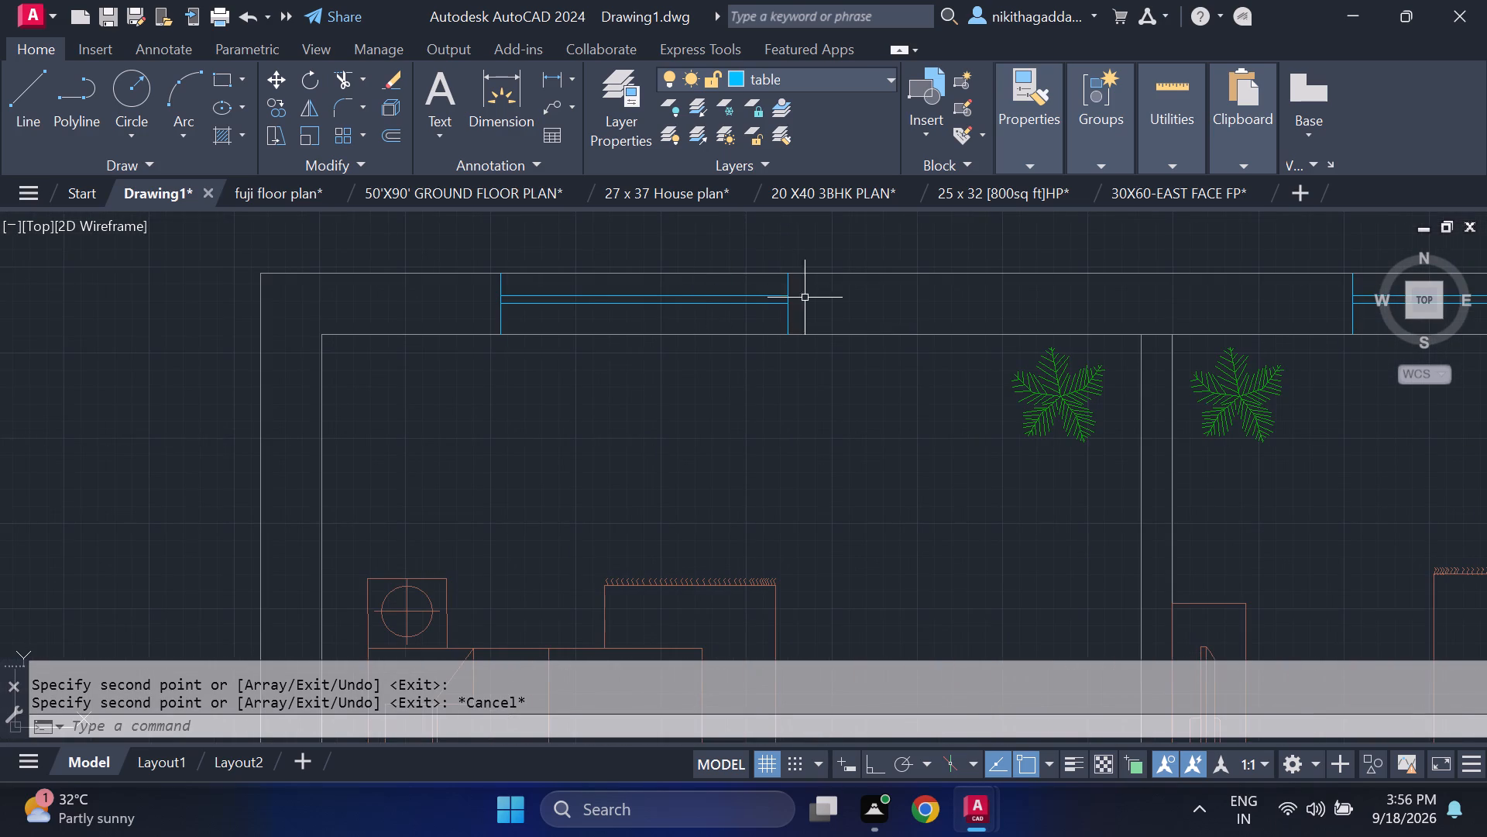
drag(818, 292, 798, 299)
click(446, 321)
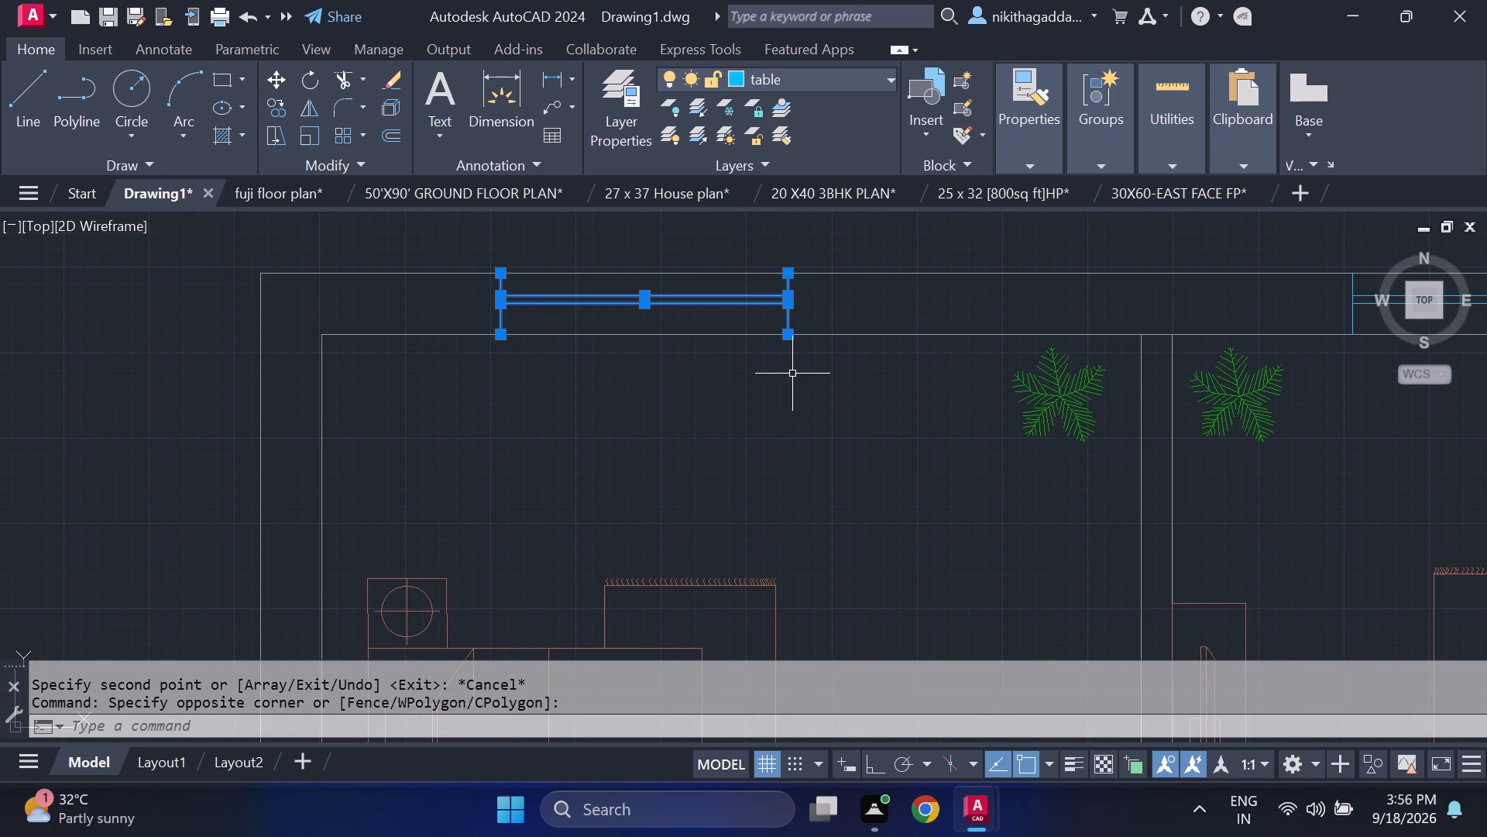
text(co)
key(Return)
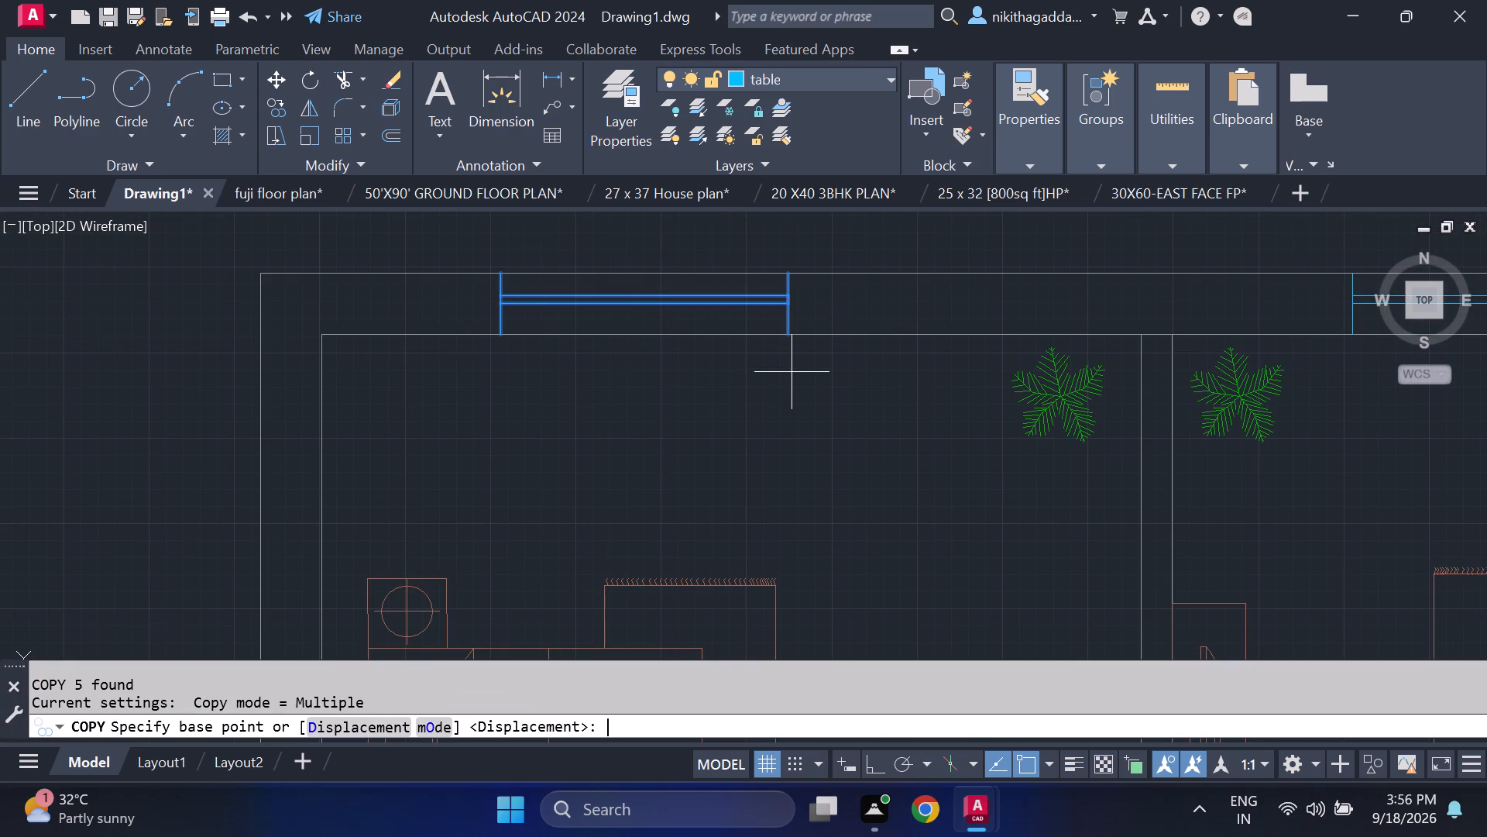
click(783, 329)
scroll(796, 409, down, 4)
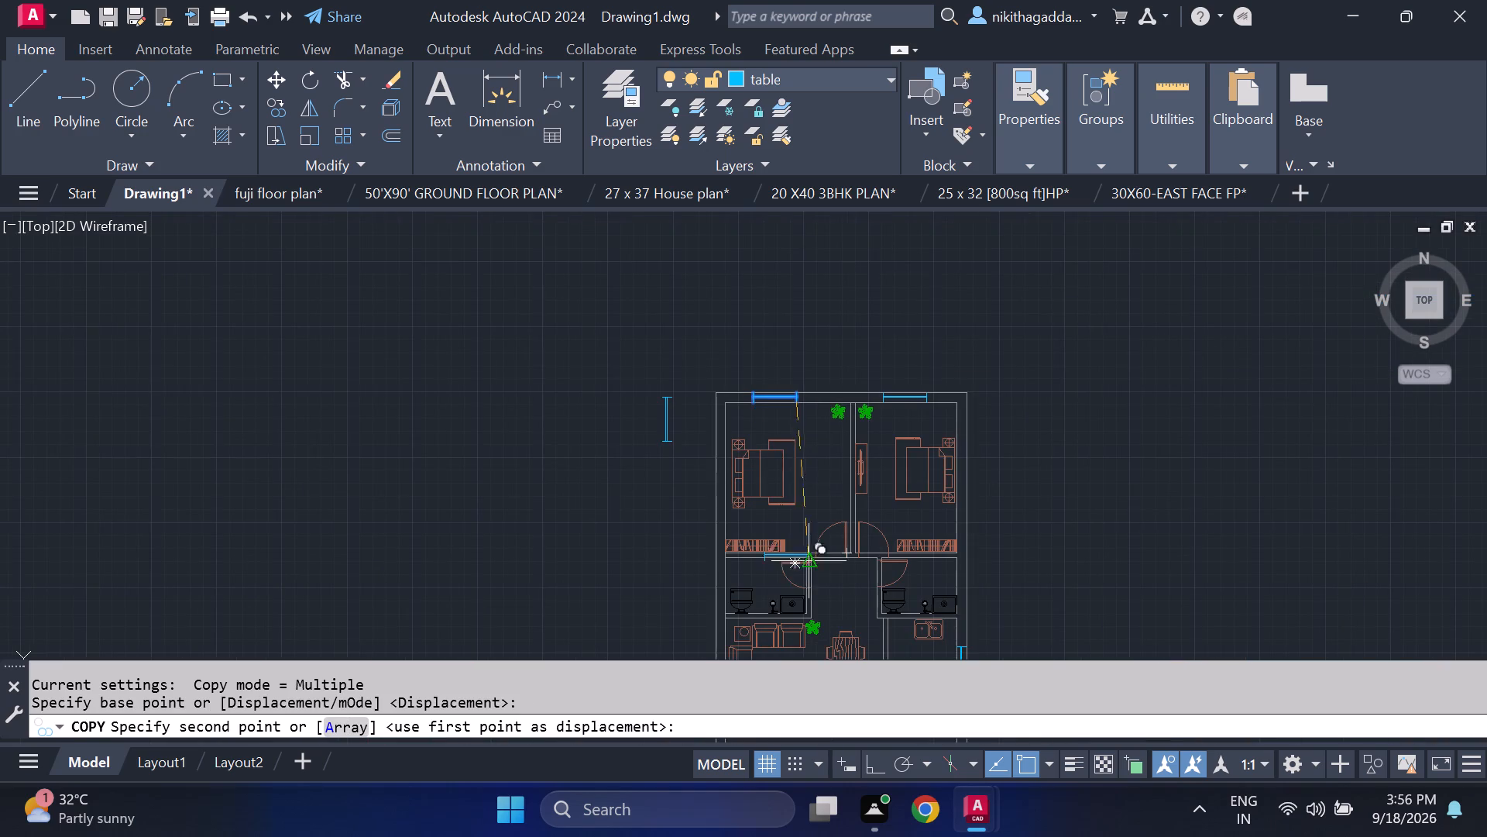
middle_drag(800, 578, 694, 174)
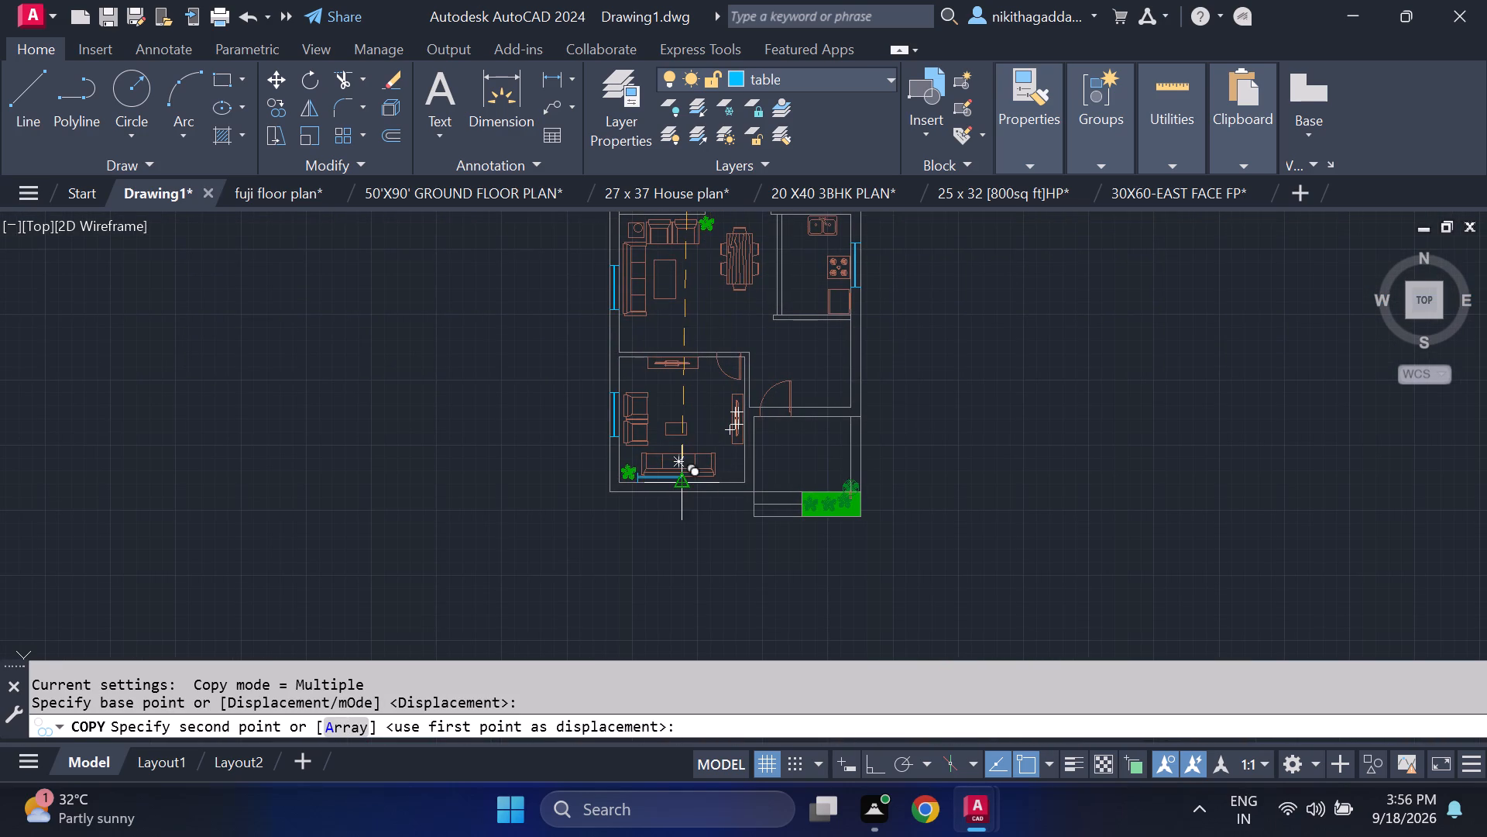
scroll(682, 491, up, 4)
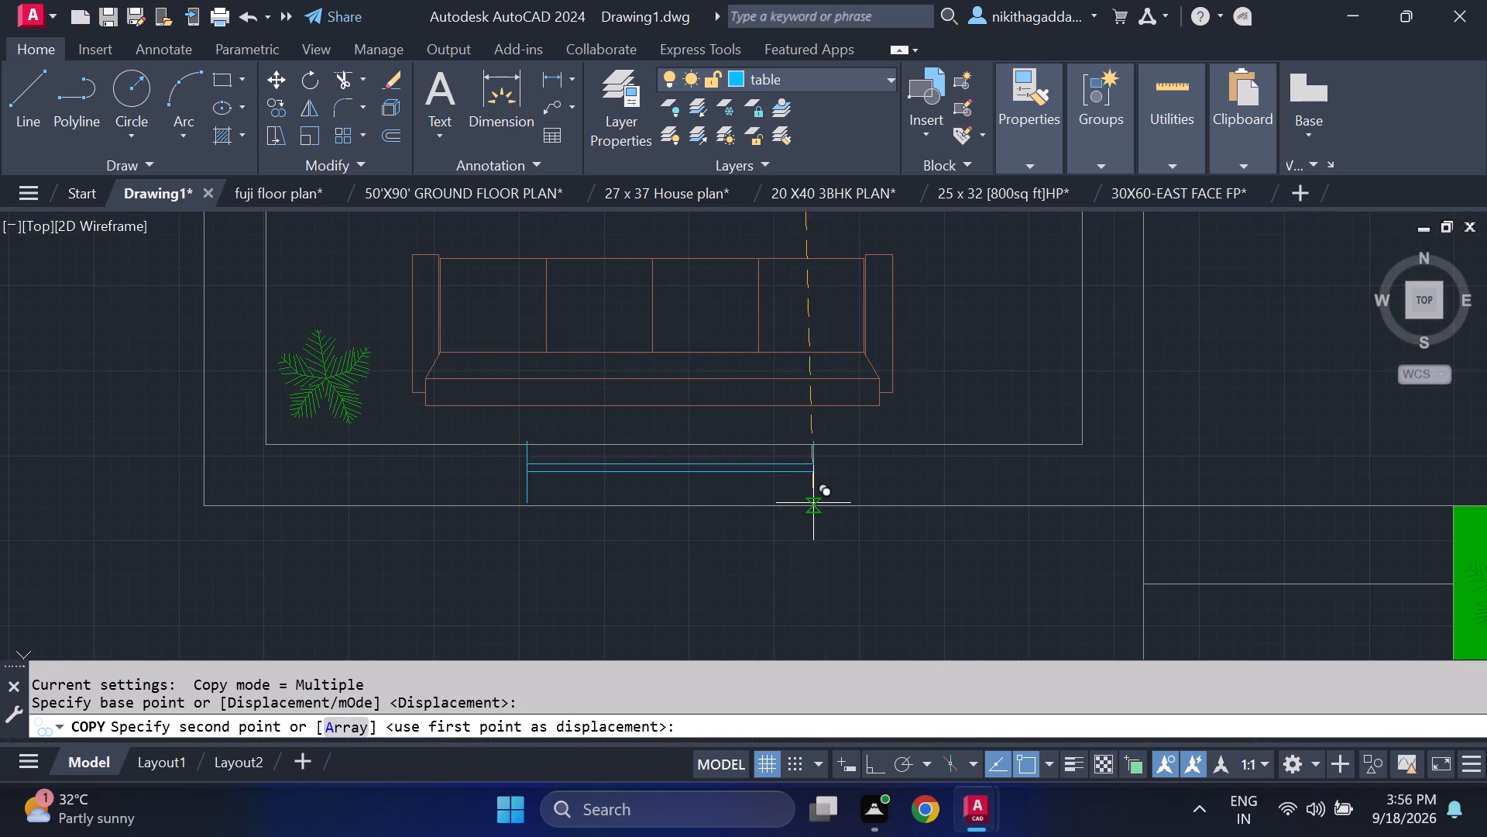
click(821, 502)
scroll(682, 501, down, 3)
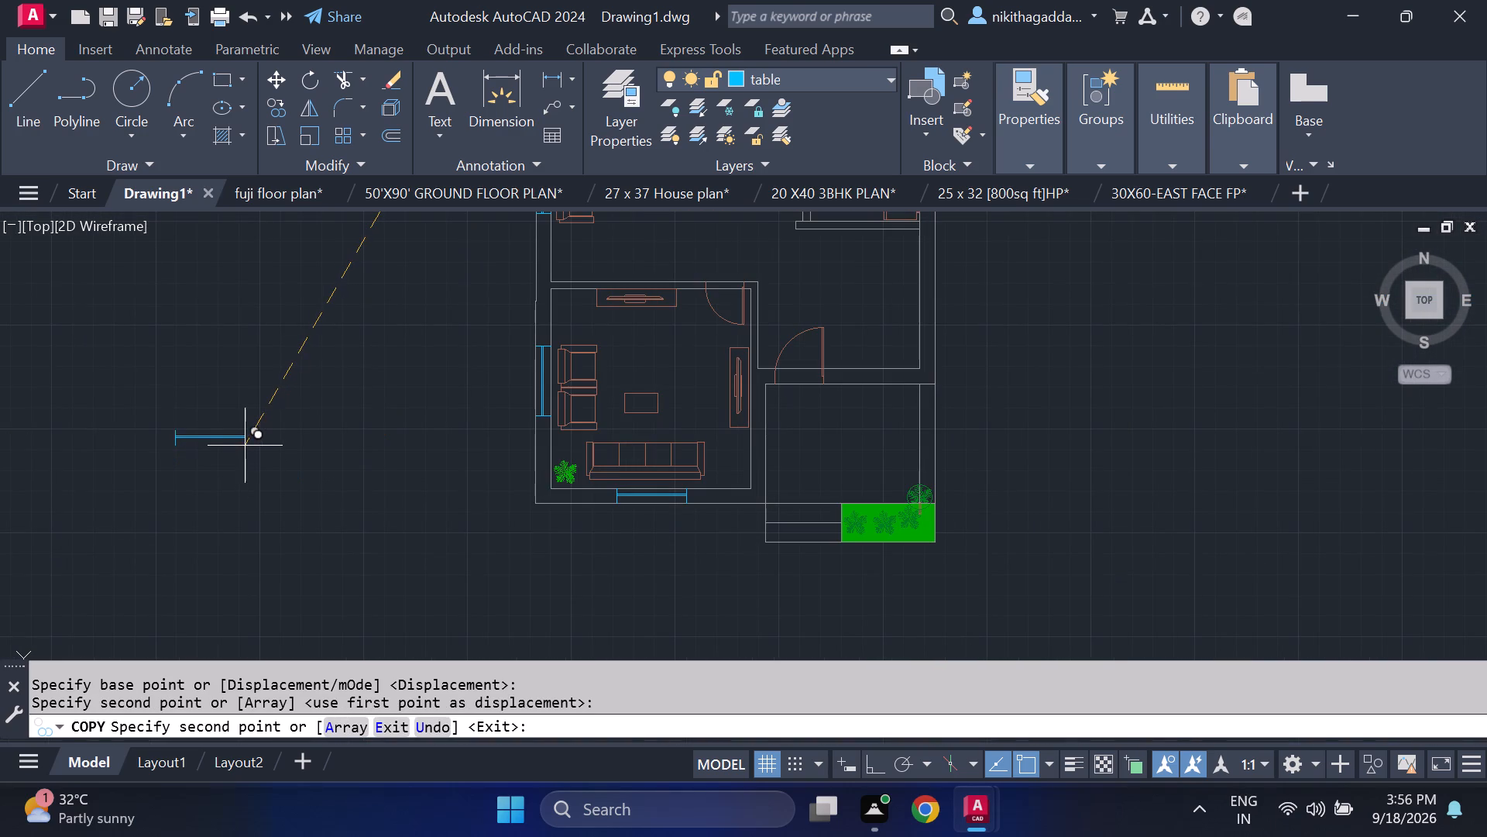
scroll(259, 431, down, 1)
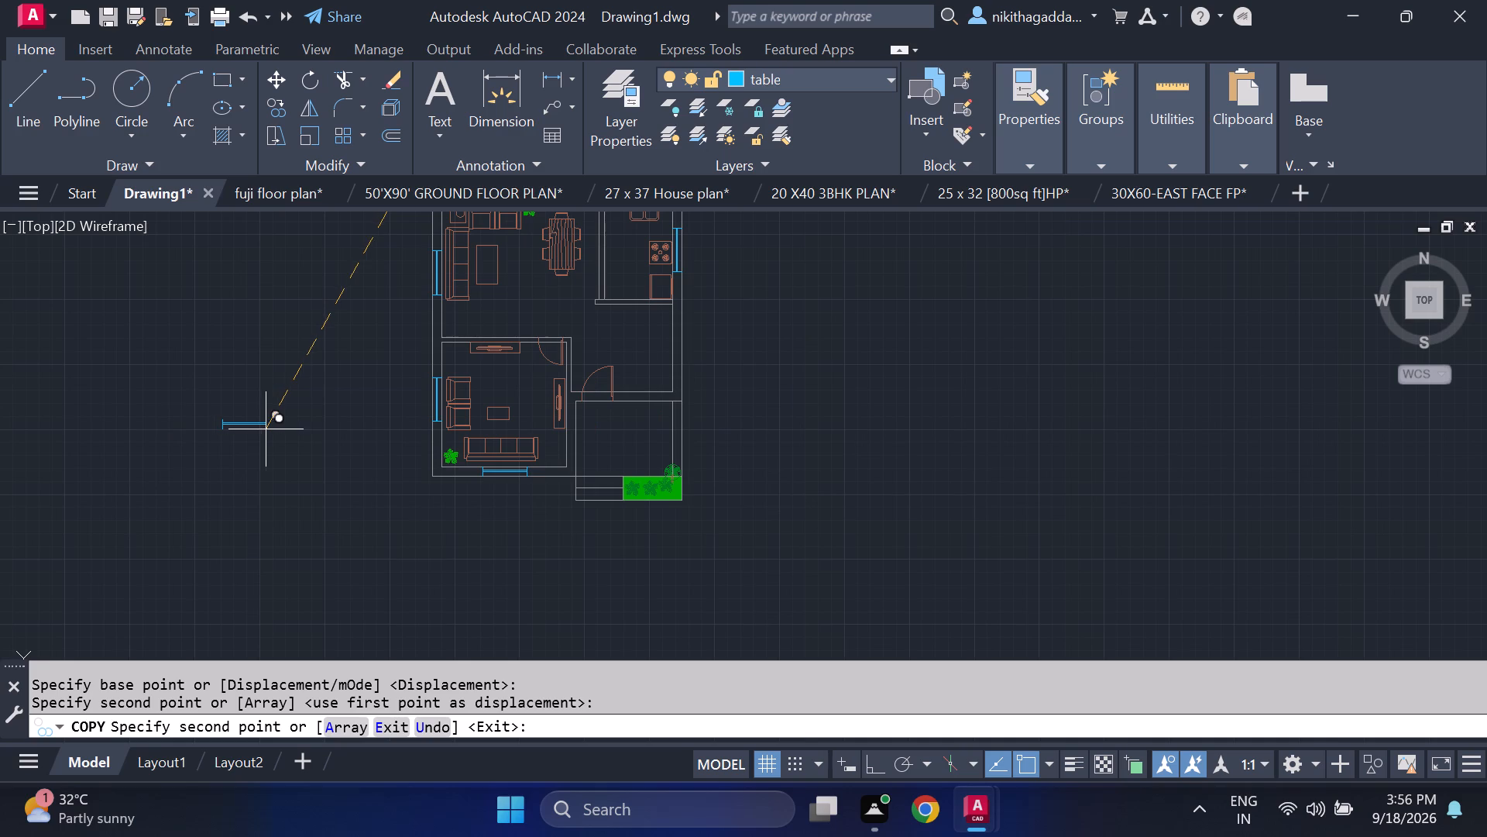
middle_drag(269, 431, 521, 555)
middle_drag(558, 493, 569, 552)
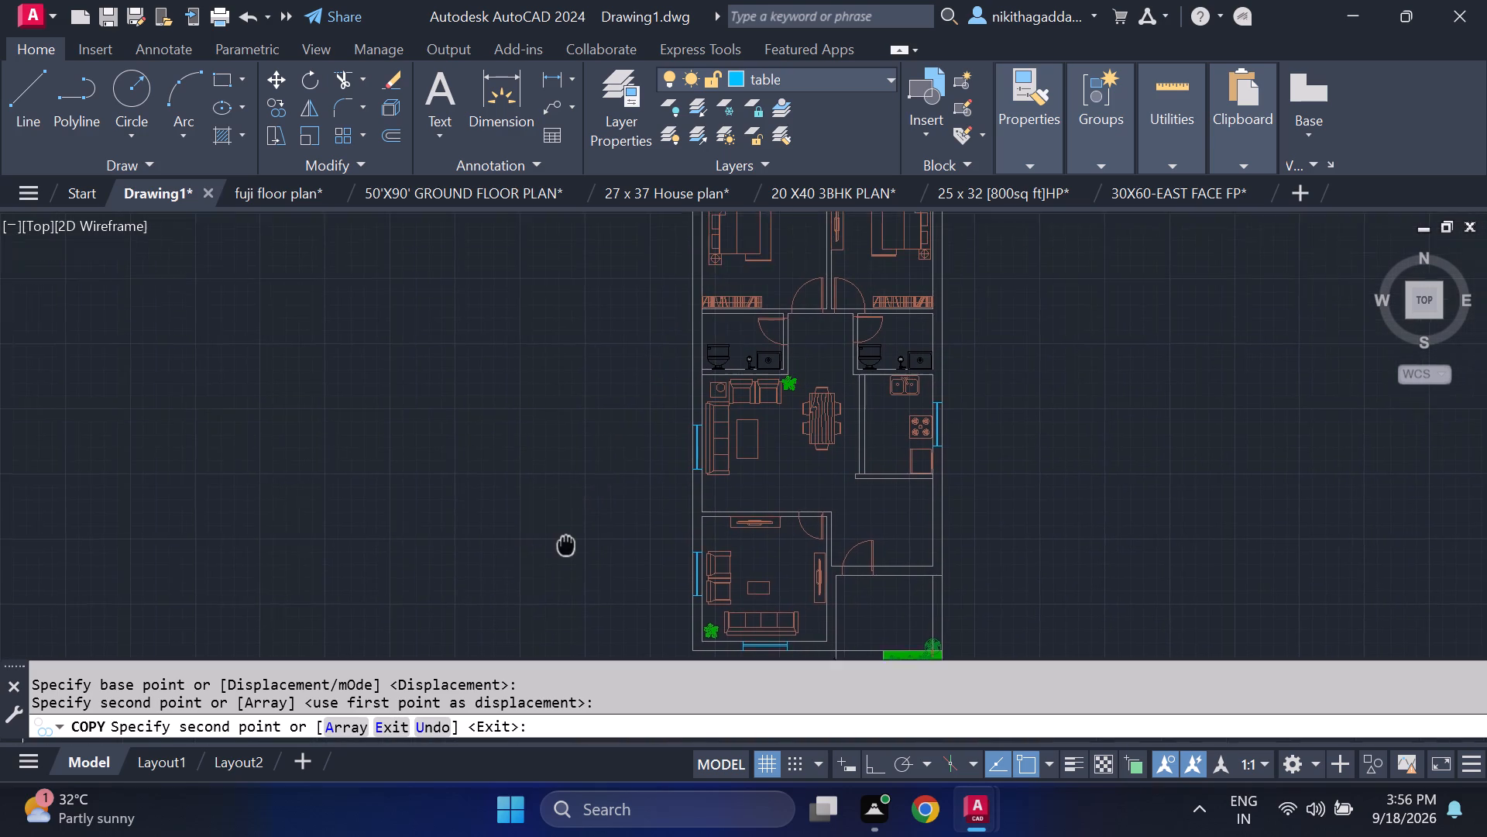
middle_drag(569, 552, 573, 578)
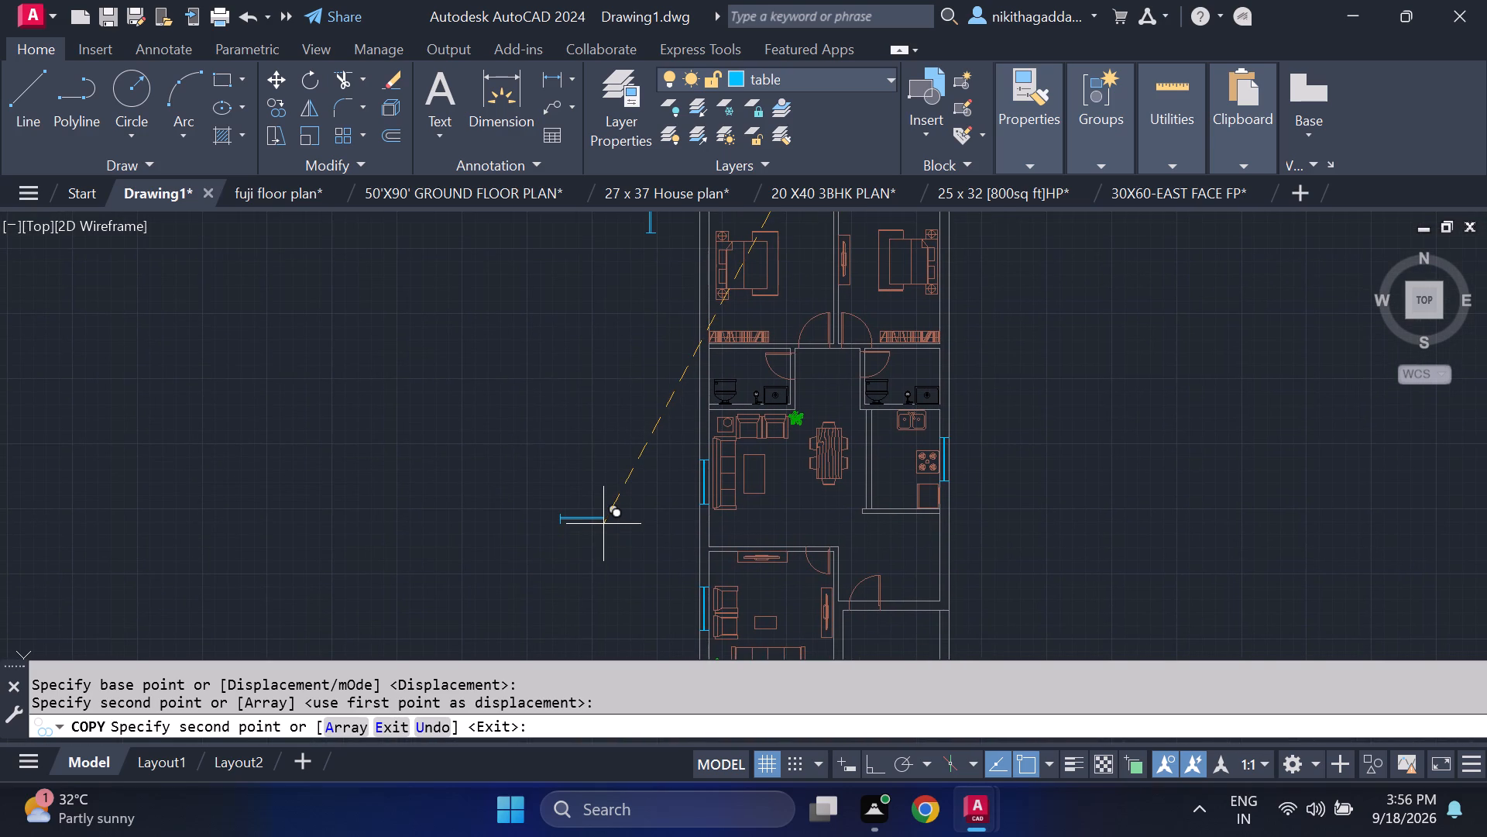
key(Escape)
Delete the loose vertical window standing outside the plan, west of the northwest bedroom.
middle_drag(520, 508, 568, 684)
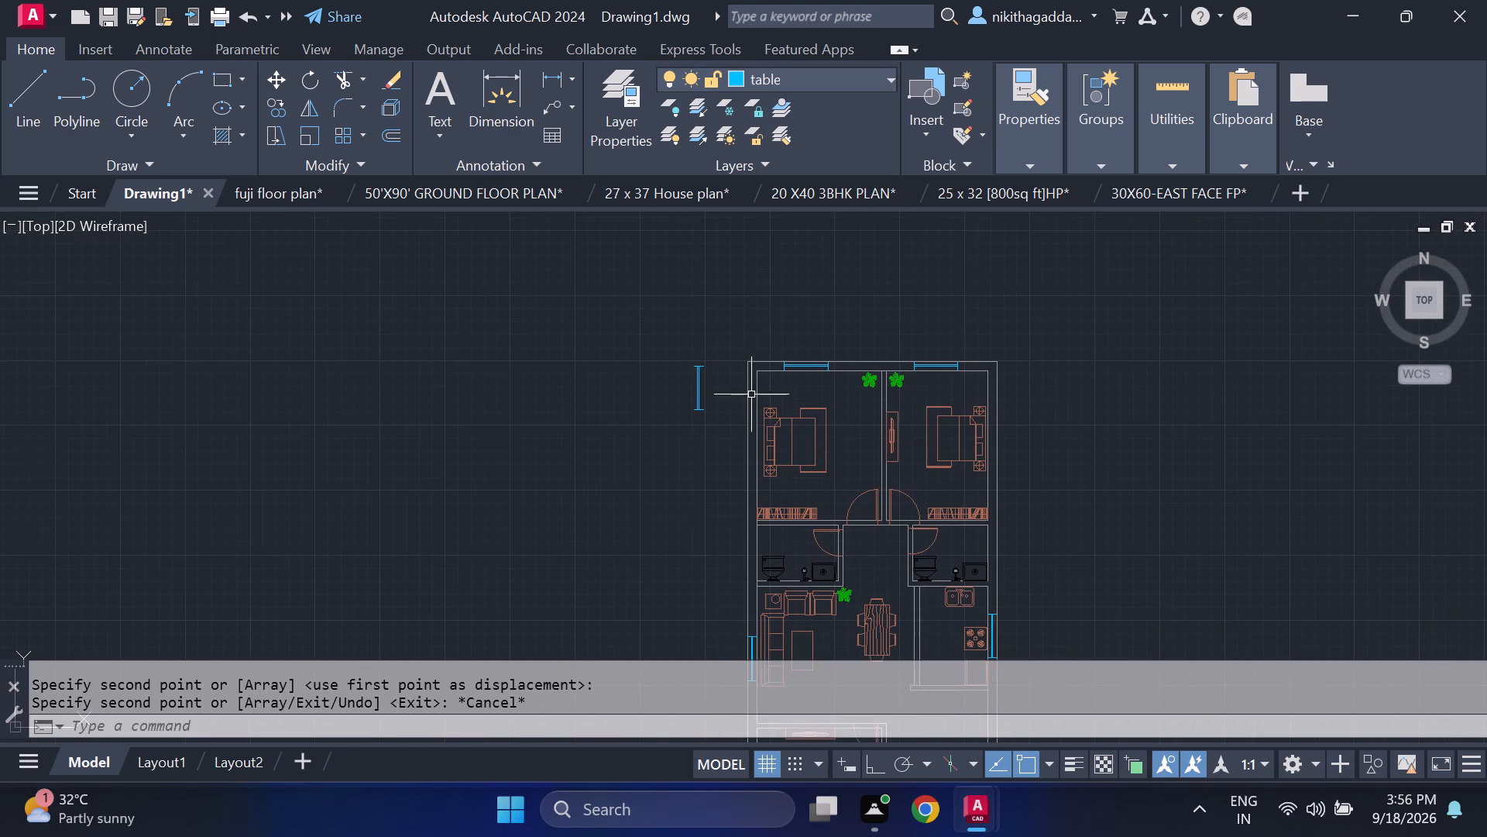
drag(725, 344, 697, 385)
click(606, 500)
key(Delete)
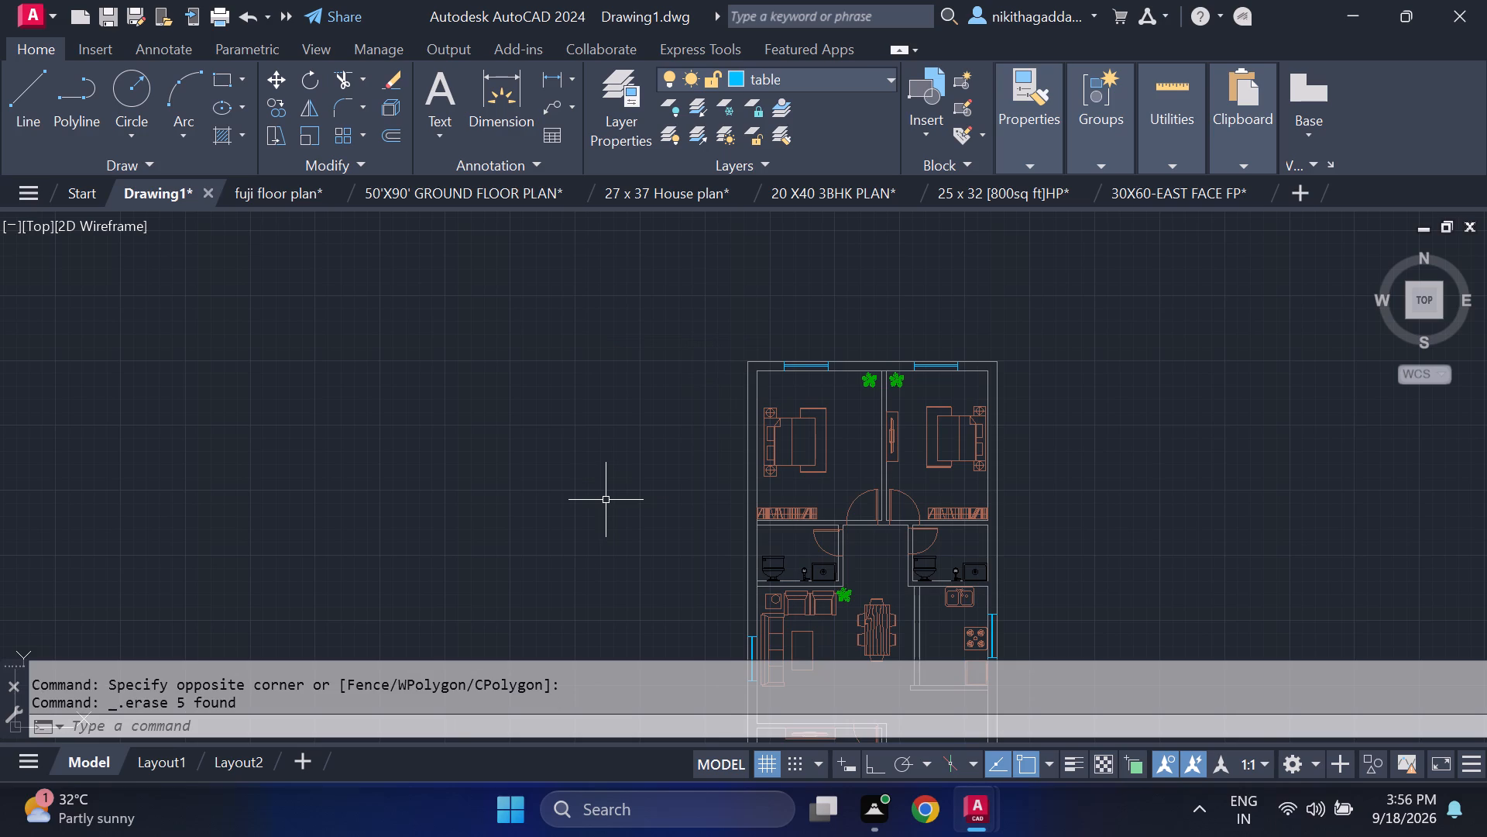
Draw a closed rectangular window outline with Line across the west bathroom's outer wall thickness, just above the toilet.
middle_drag(606, 500, 476, 273)
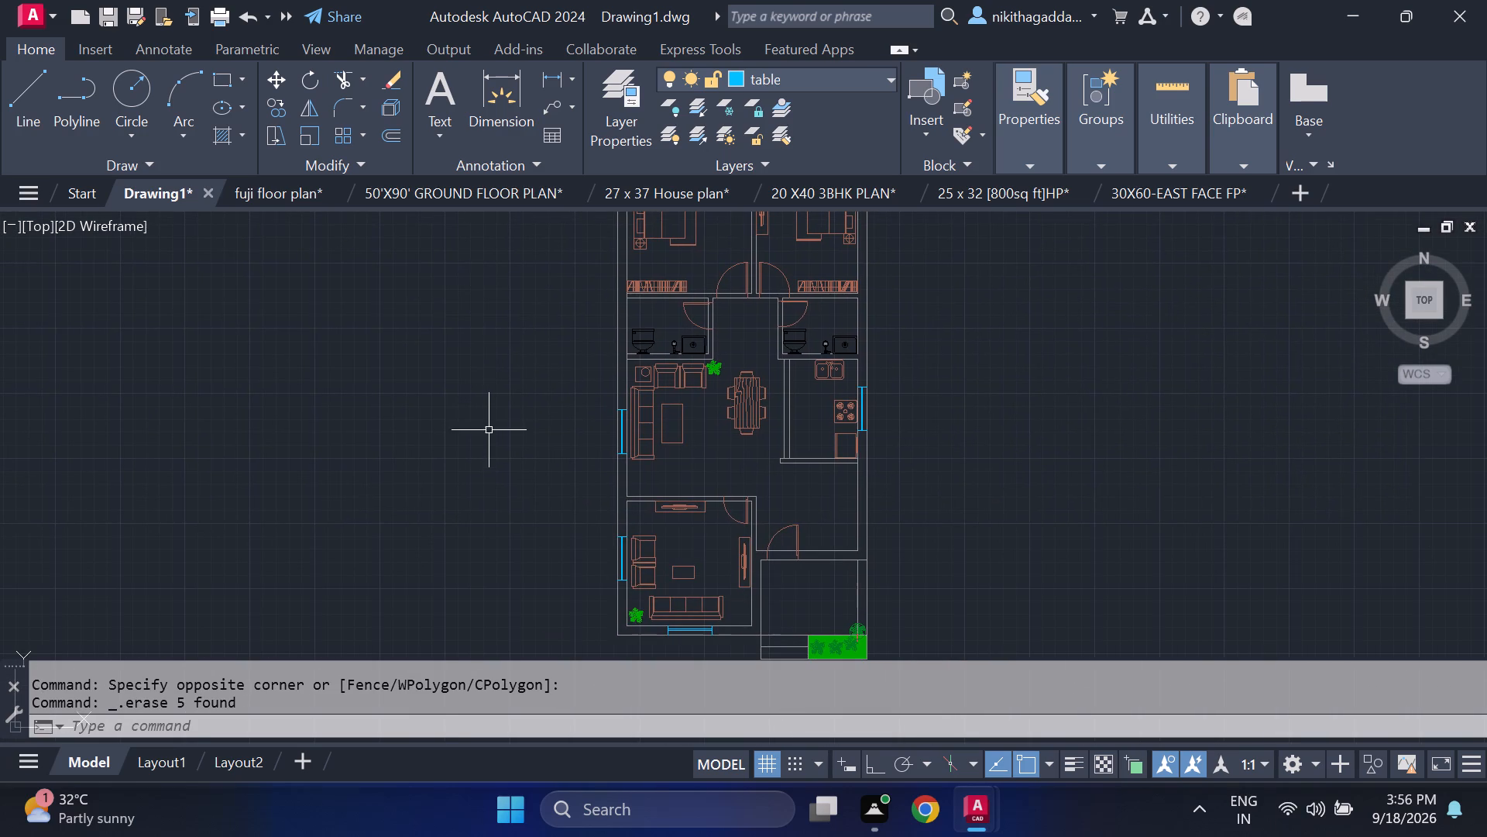
middle_drag(519, 478, 538, 594)
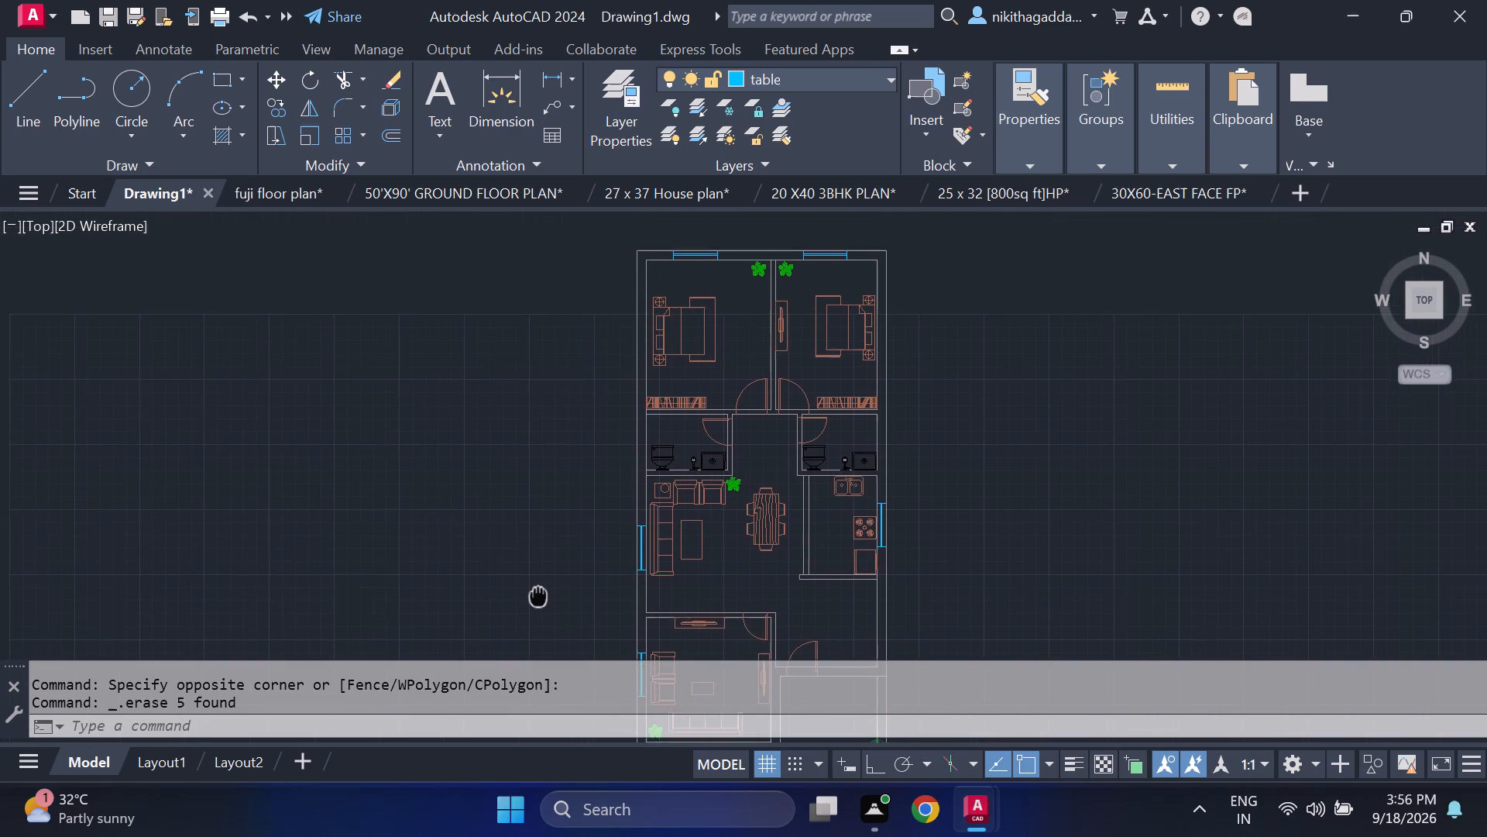
middle_drag(538, 594, 541, 605)
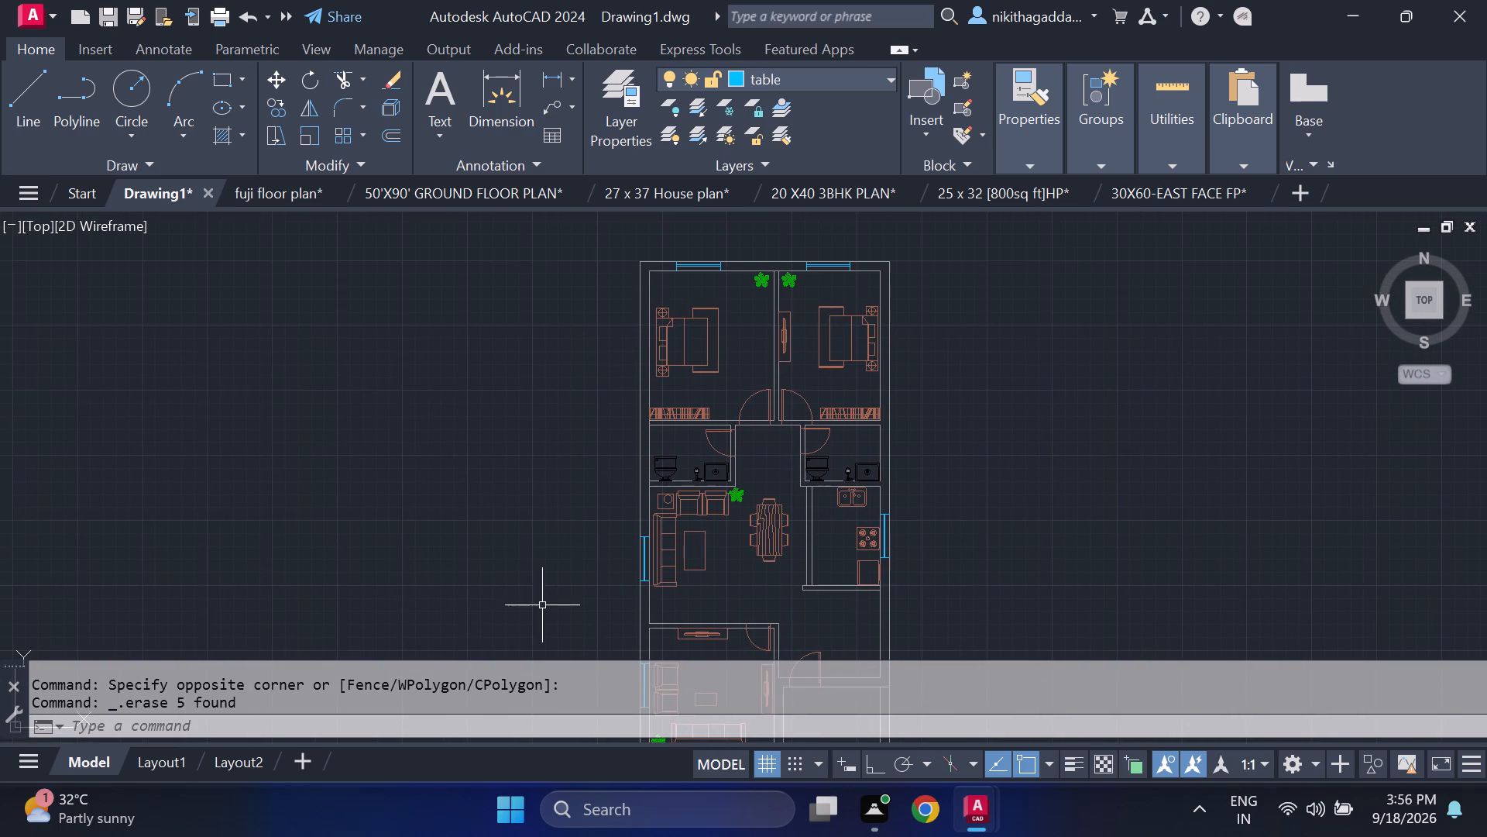
middle_drag(630, 457, 632, 508)
scroll(654, 477, up, 1)
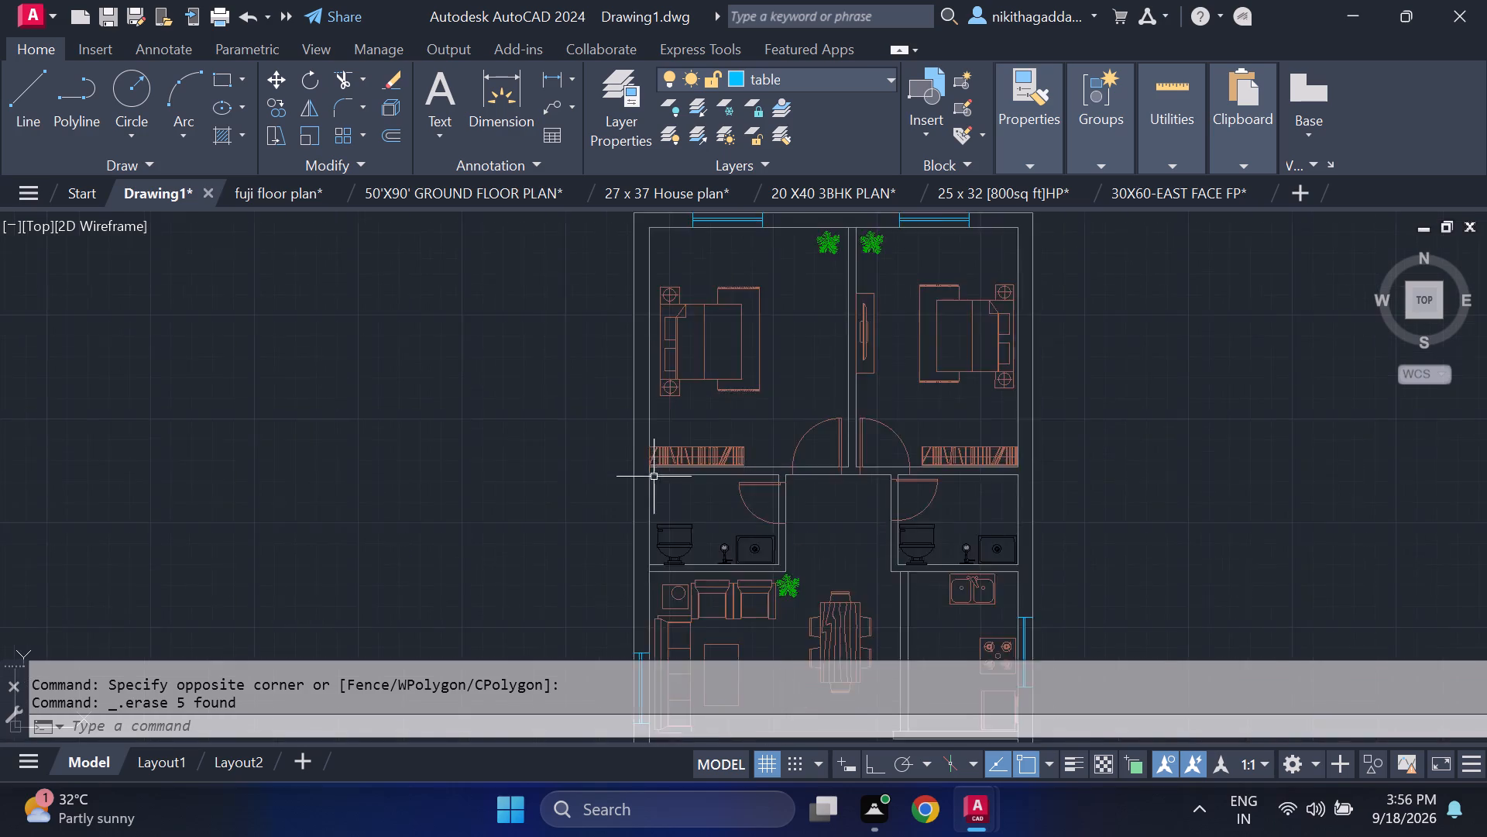
scroll(654, 477, up, 1)
middle_drag(570, 546, 529, 415)
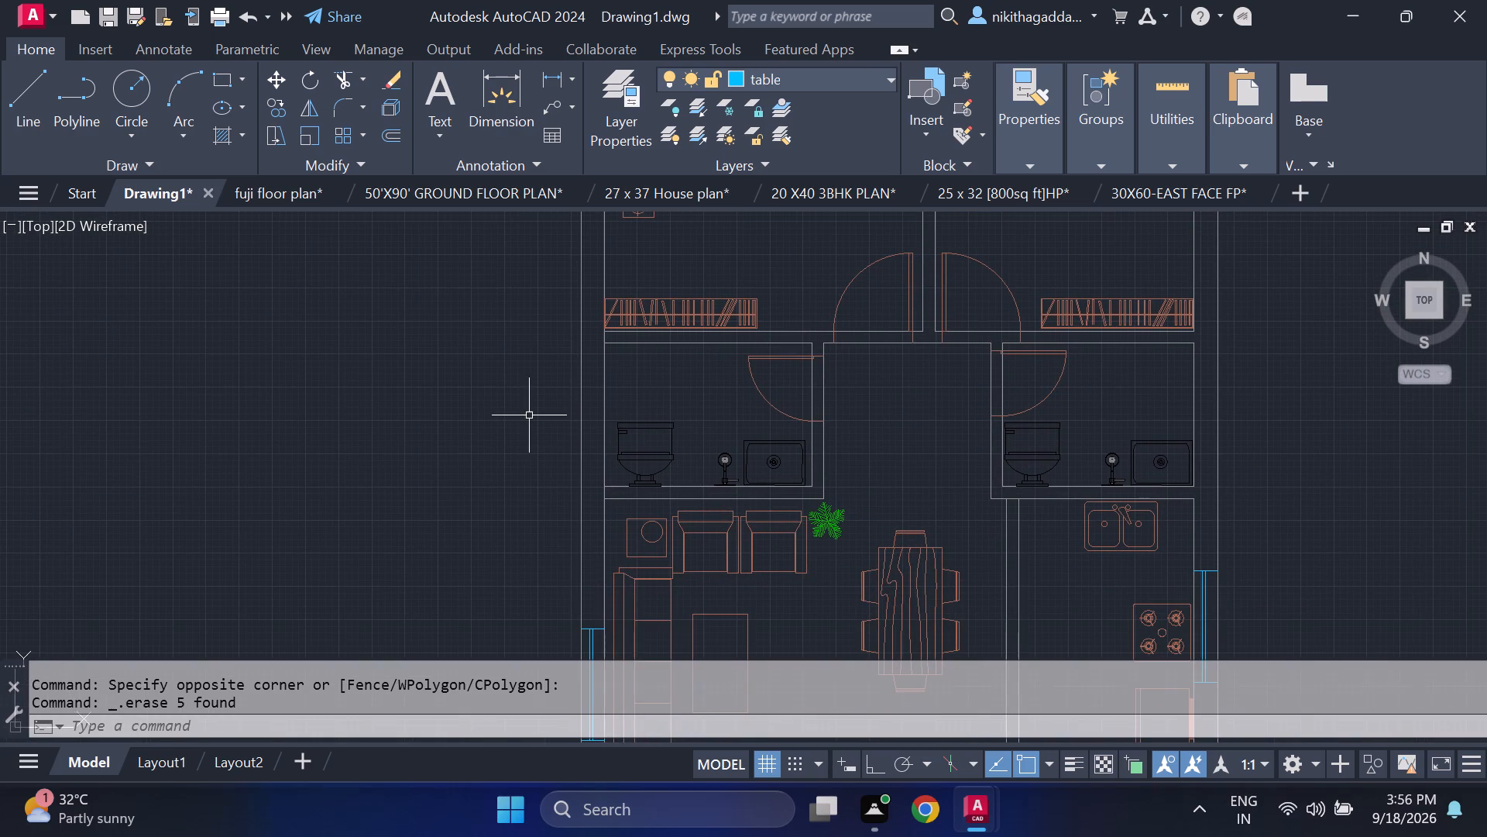
key(l)
key(Return)
scroll(561, 365, up, 2)
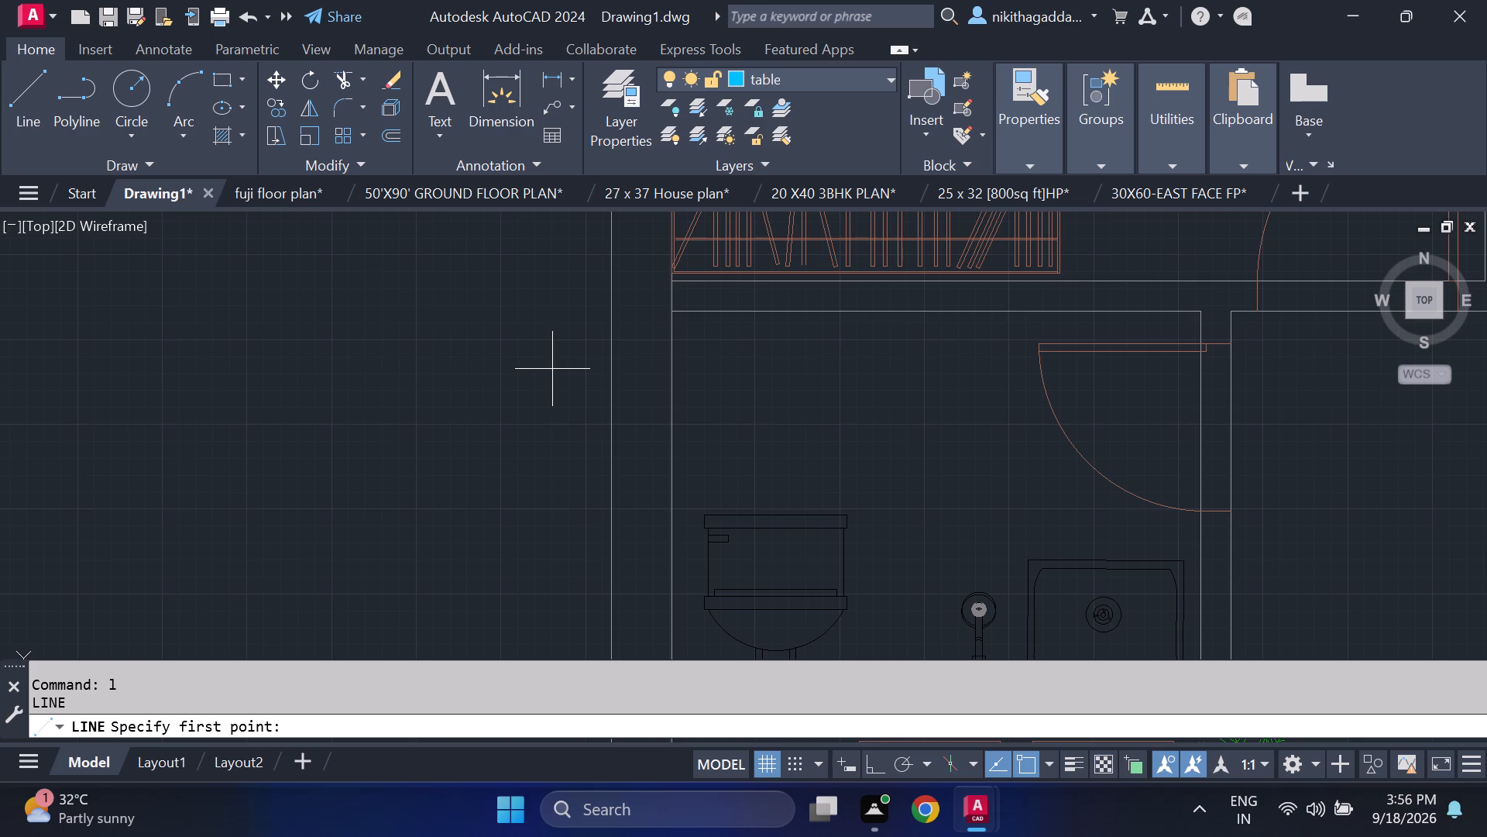
click(616, 394)
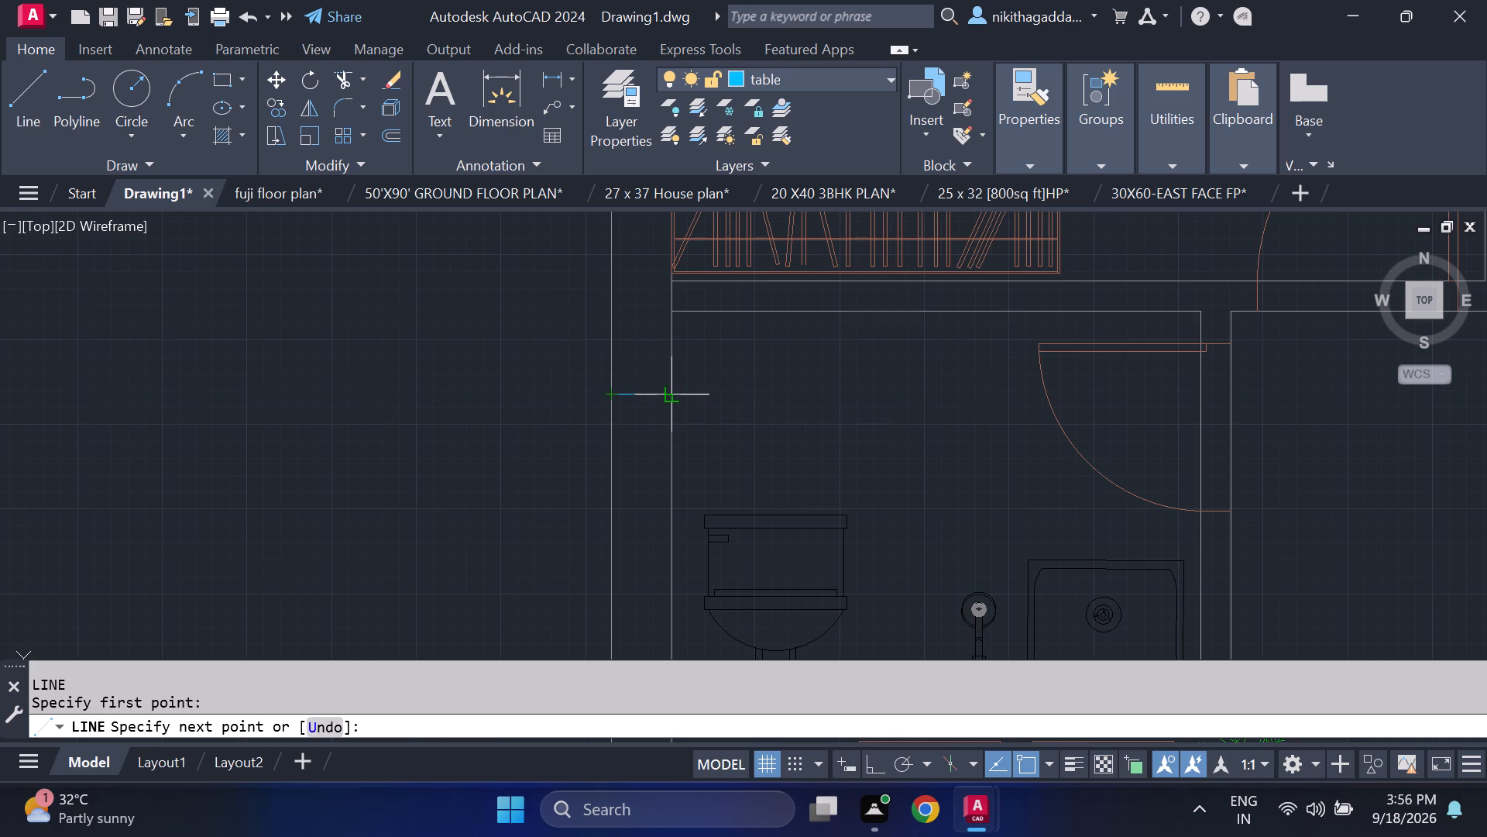
click(670, 393)
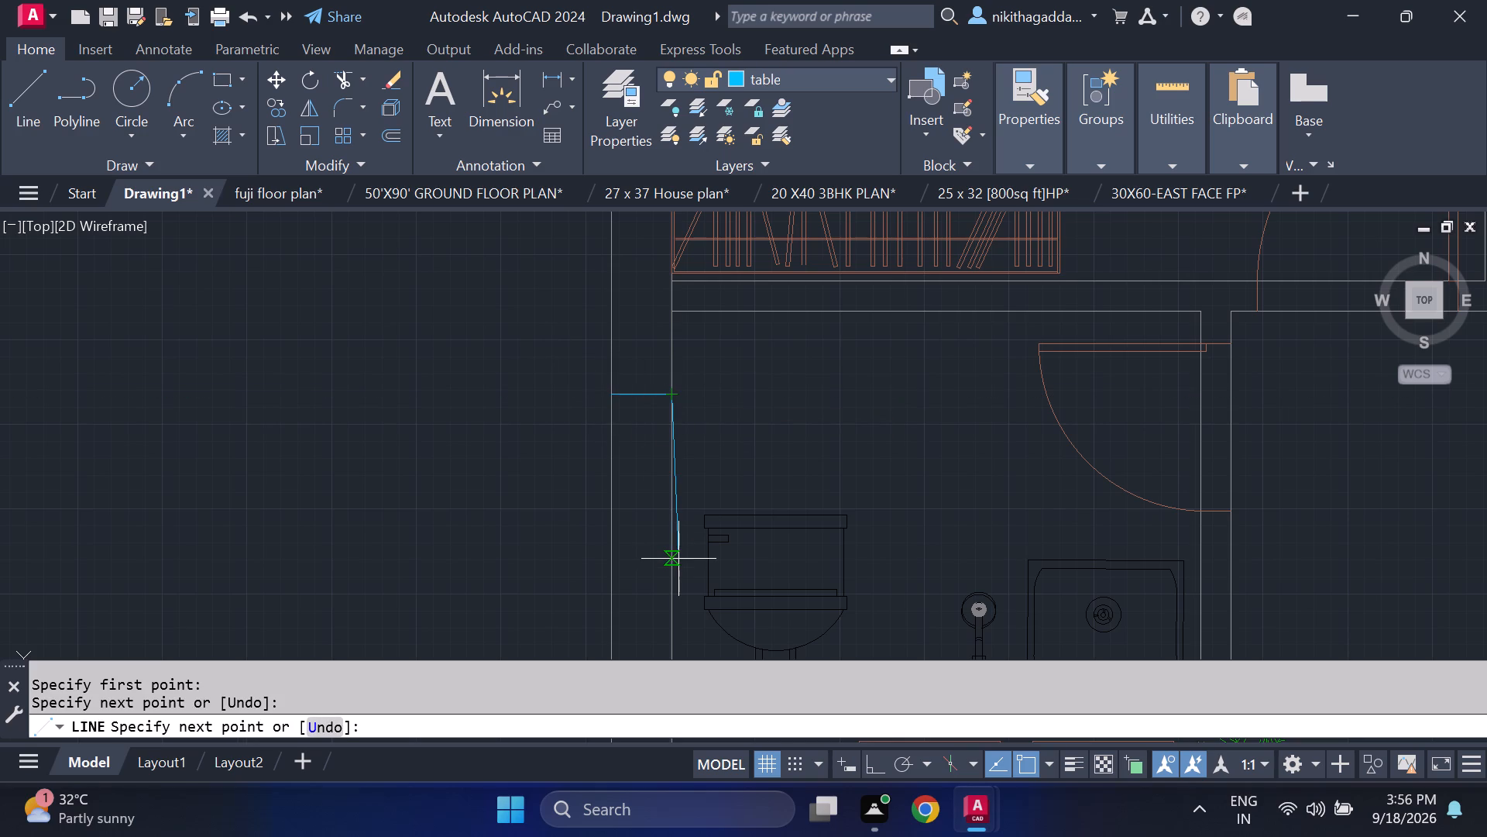
click(673, 557)
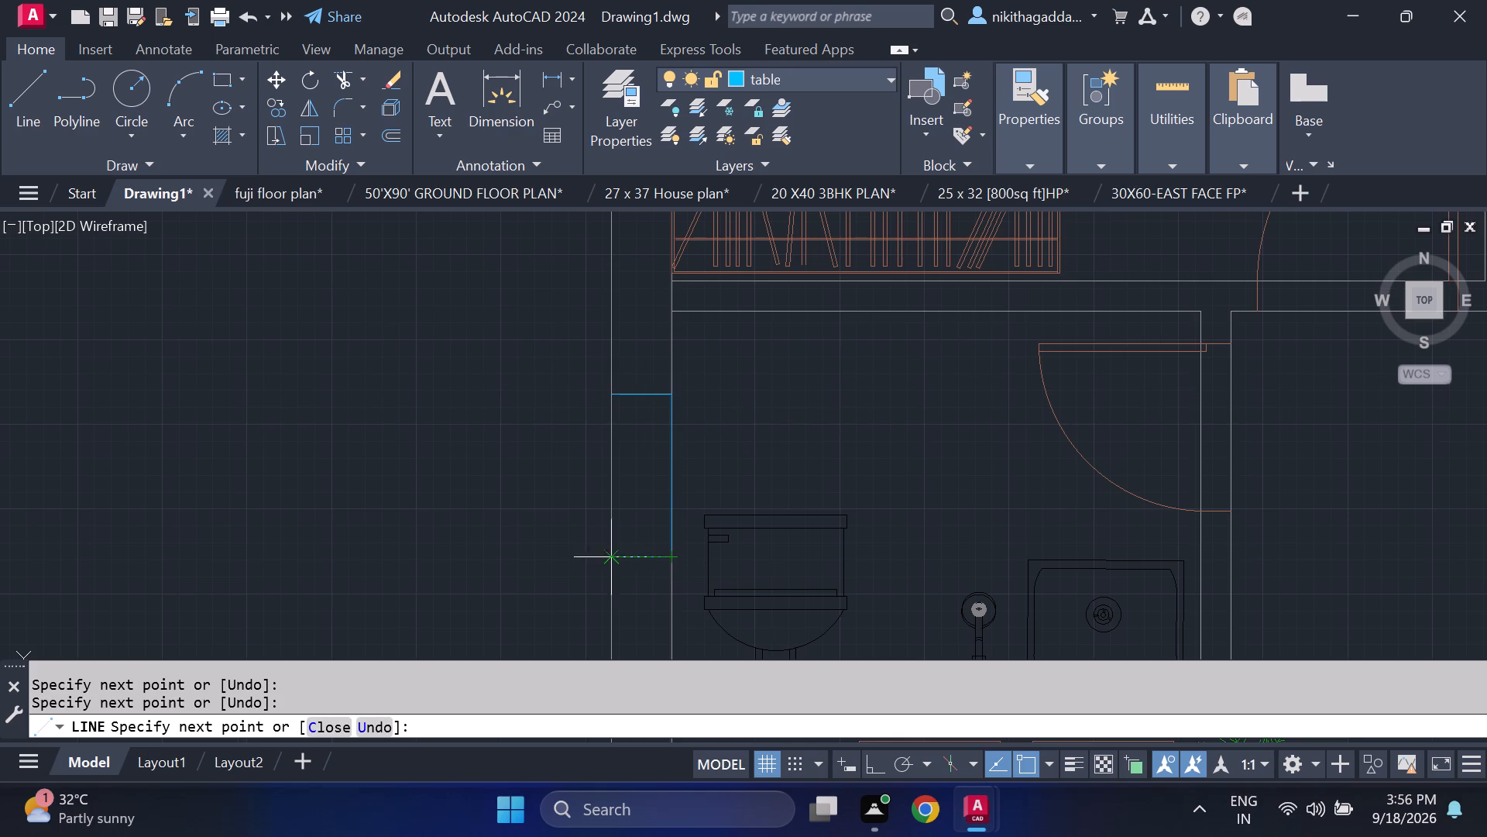
click(614, 563)
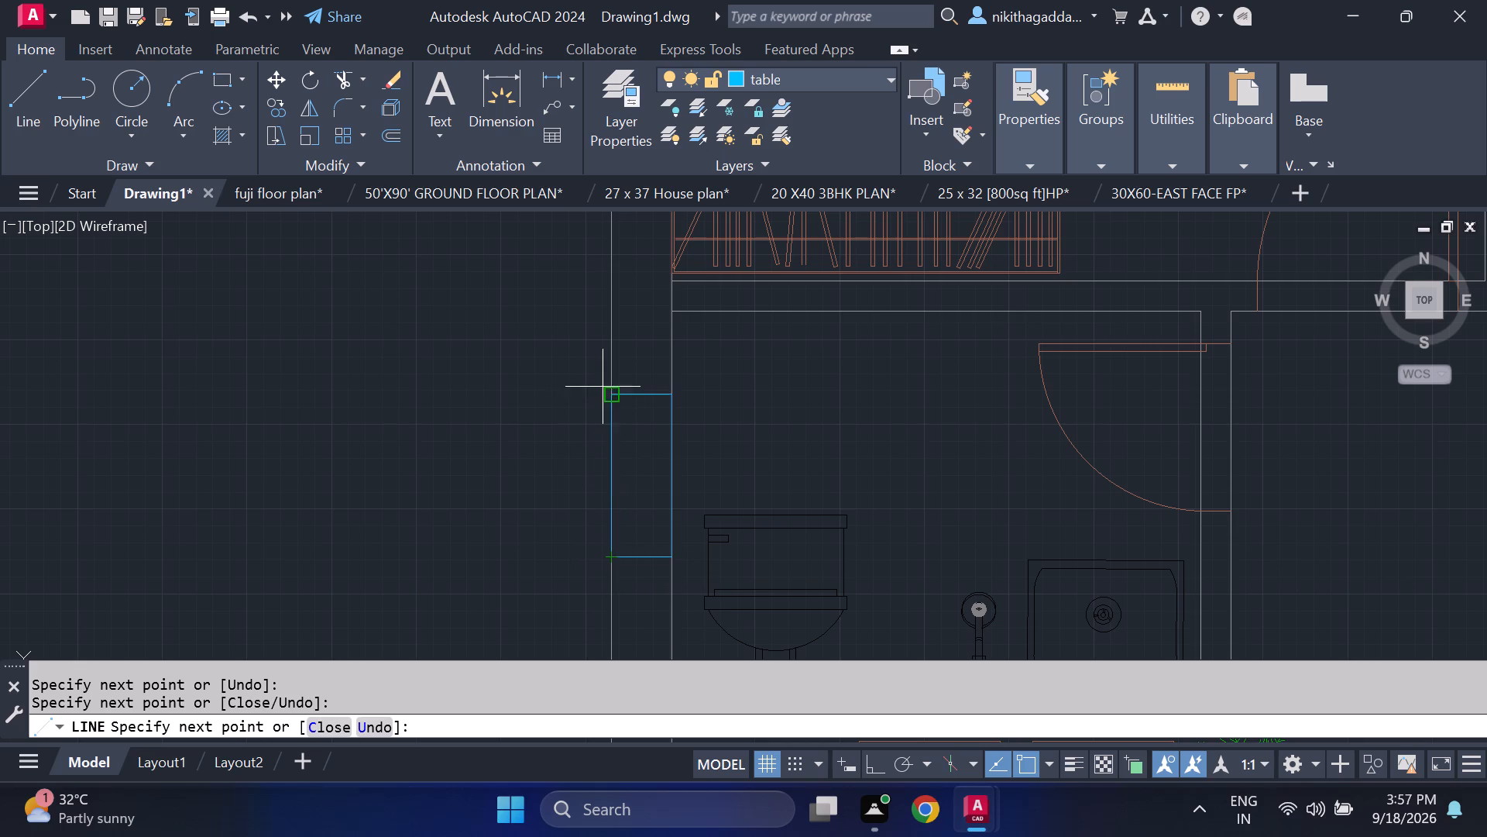
click(611, 387)
Draw two closely spaced vertical glass lines between the jambs near the middle of the west bathroom window.
scroll(642, 415, up, 2)
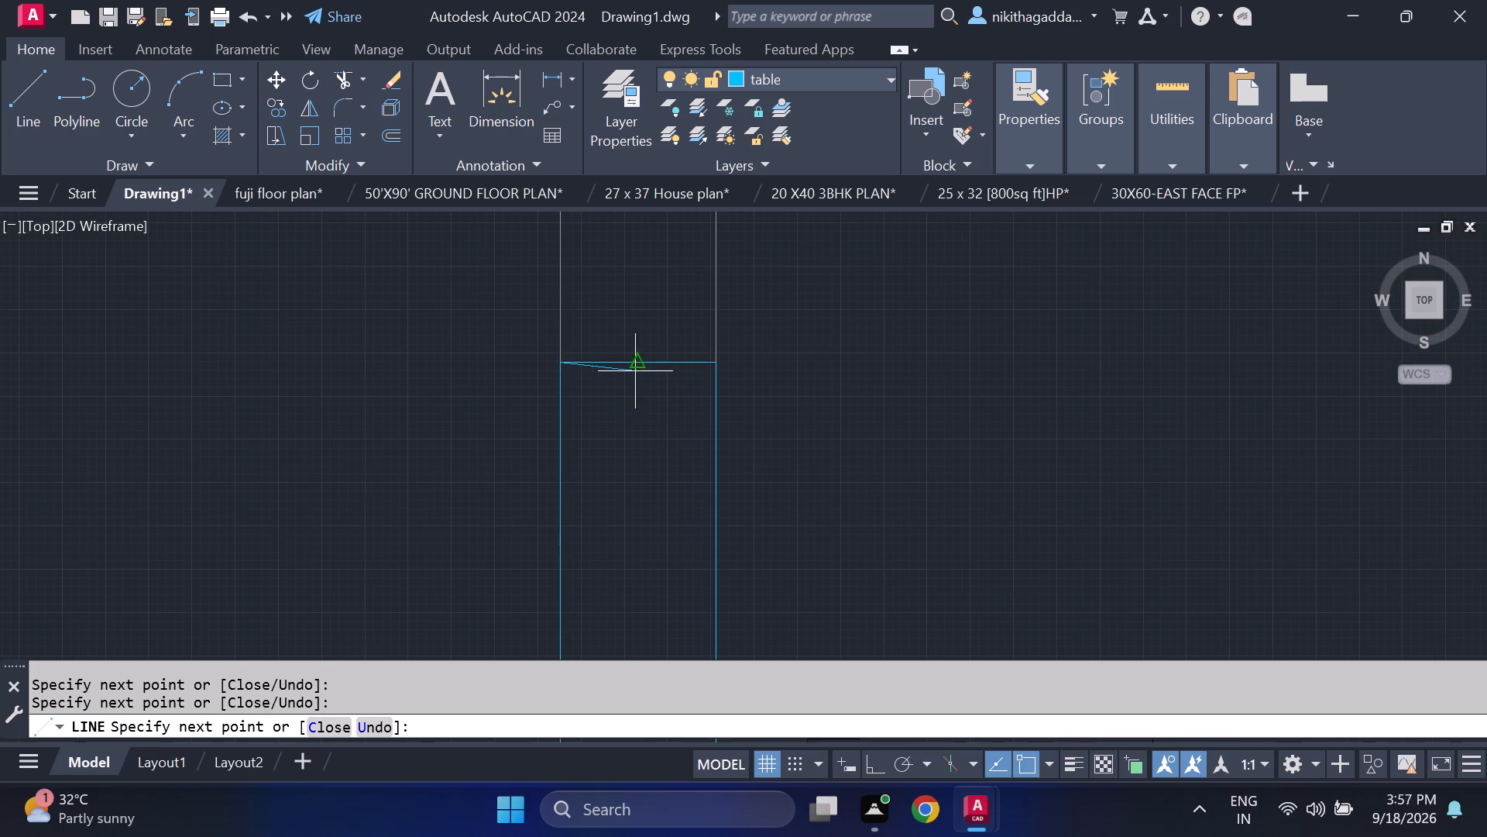
click(625, 369)
scroll(665, 580, down, 2)
middle_drag(658, 581, 656, 576)
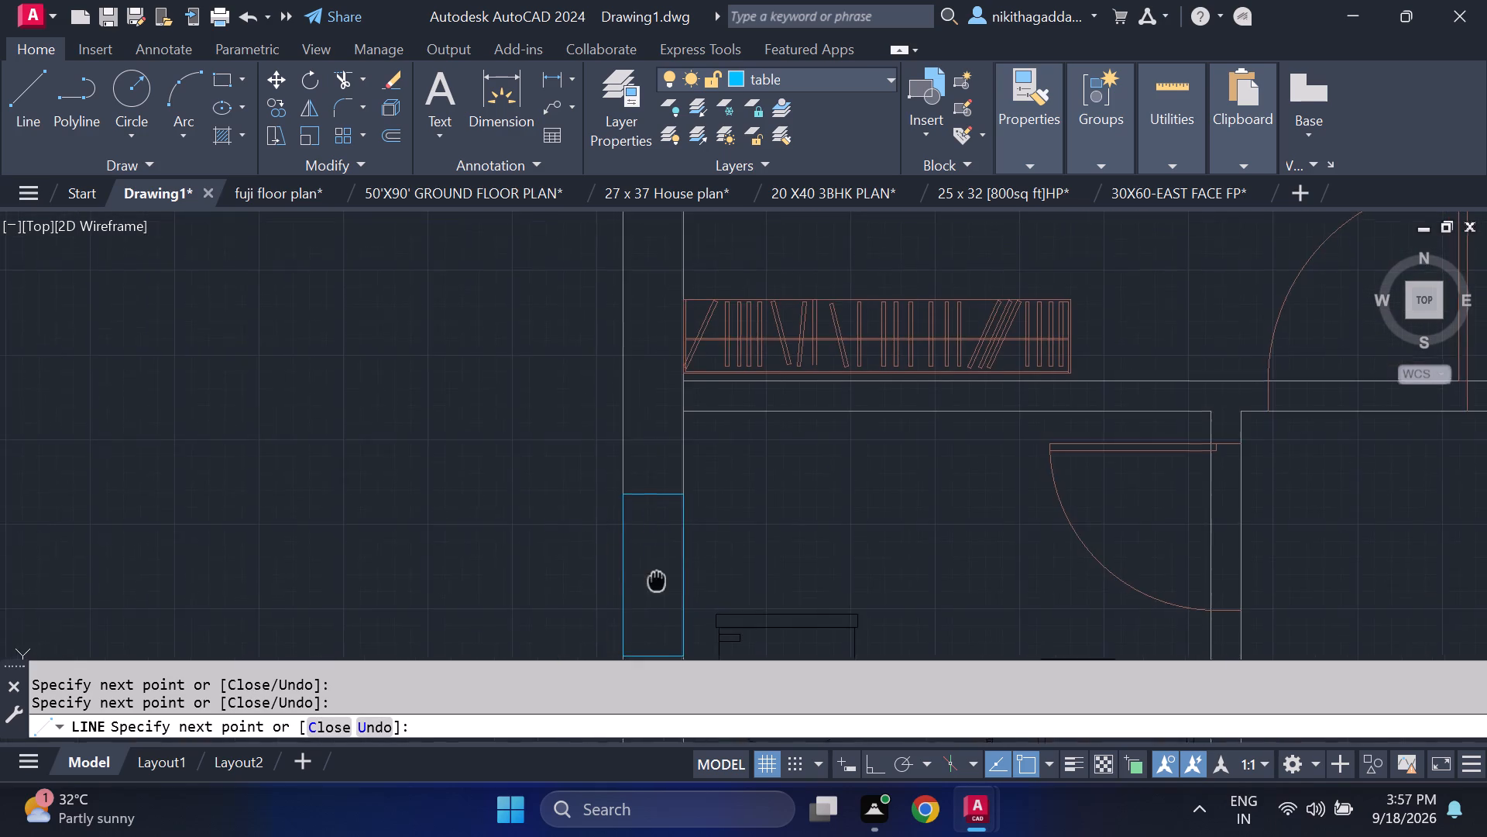
middle_drag(656, 576, 648, 501)
scroll(647, 562, up, 1)
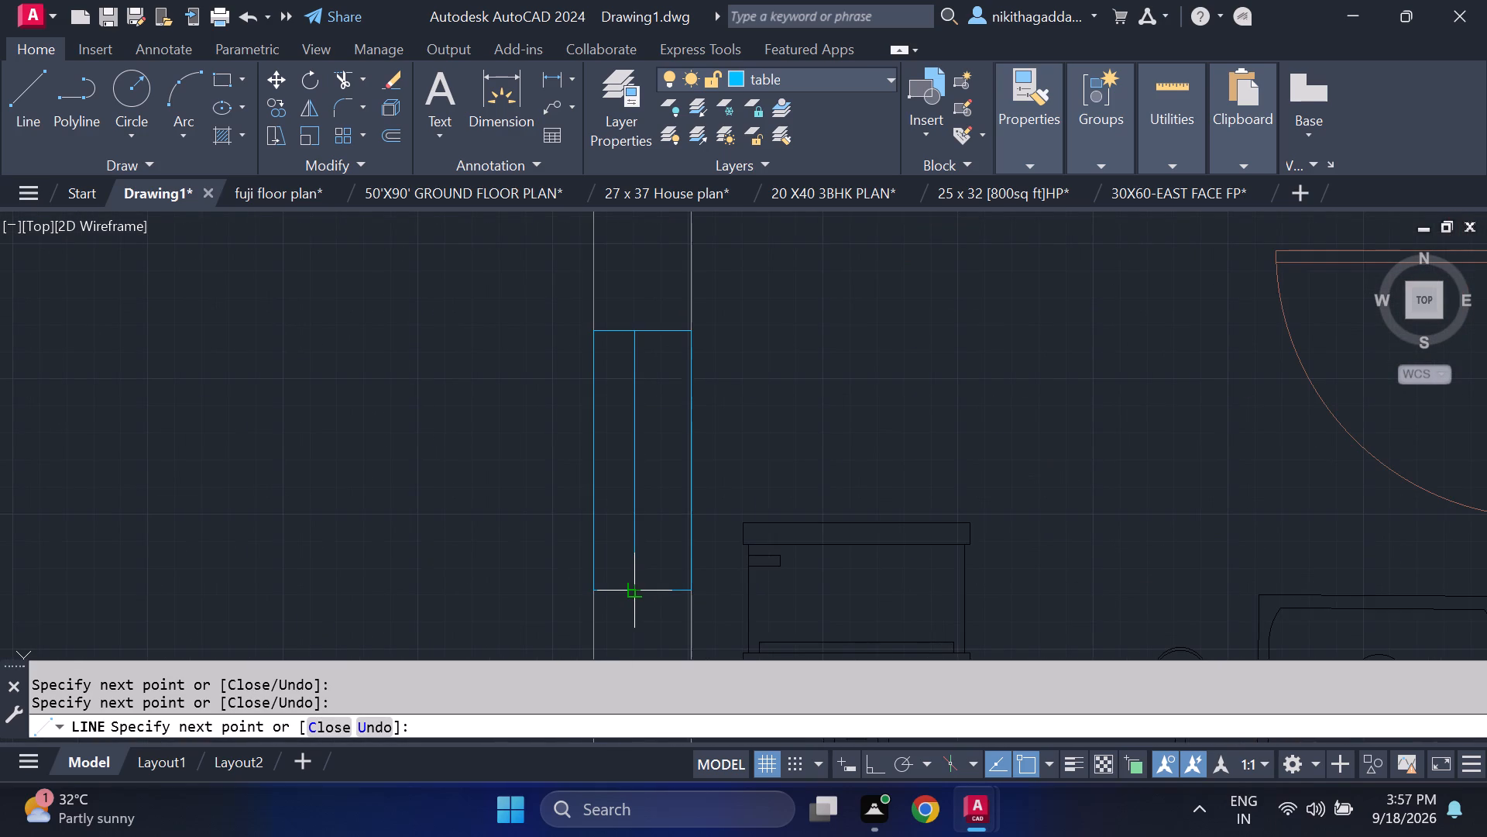
click(630, 594)
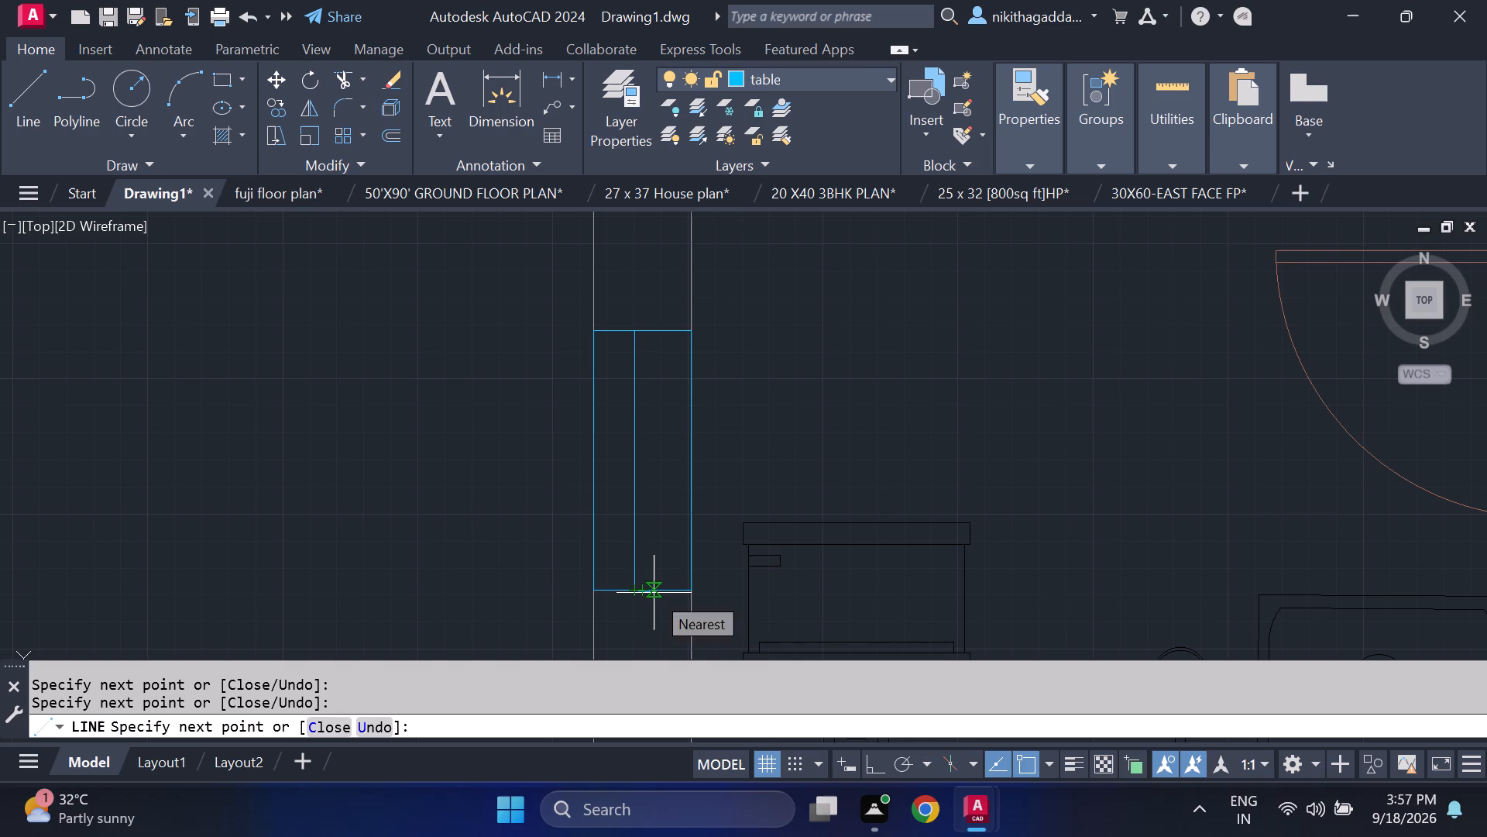
click(650, 594)
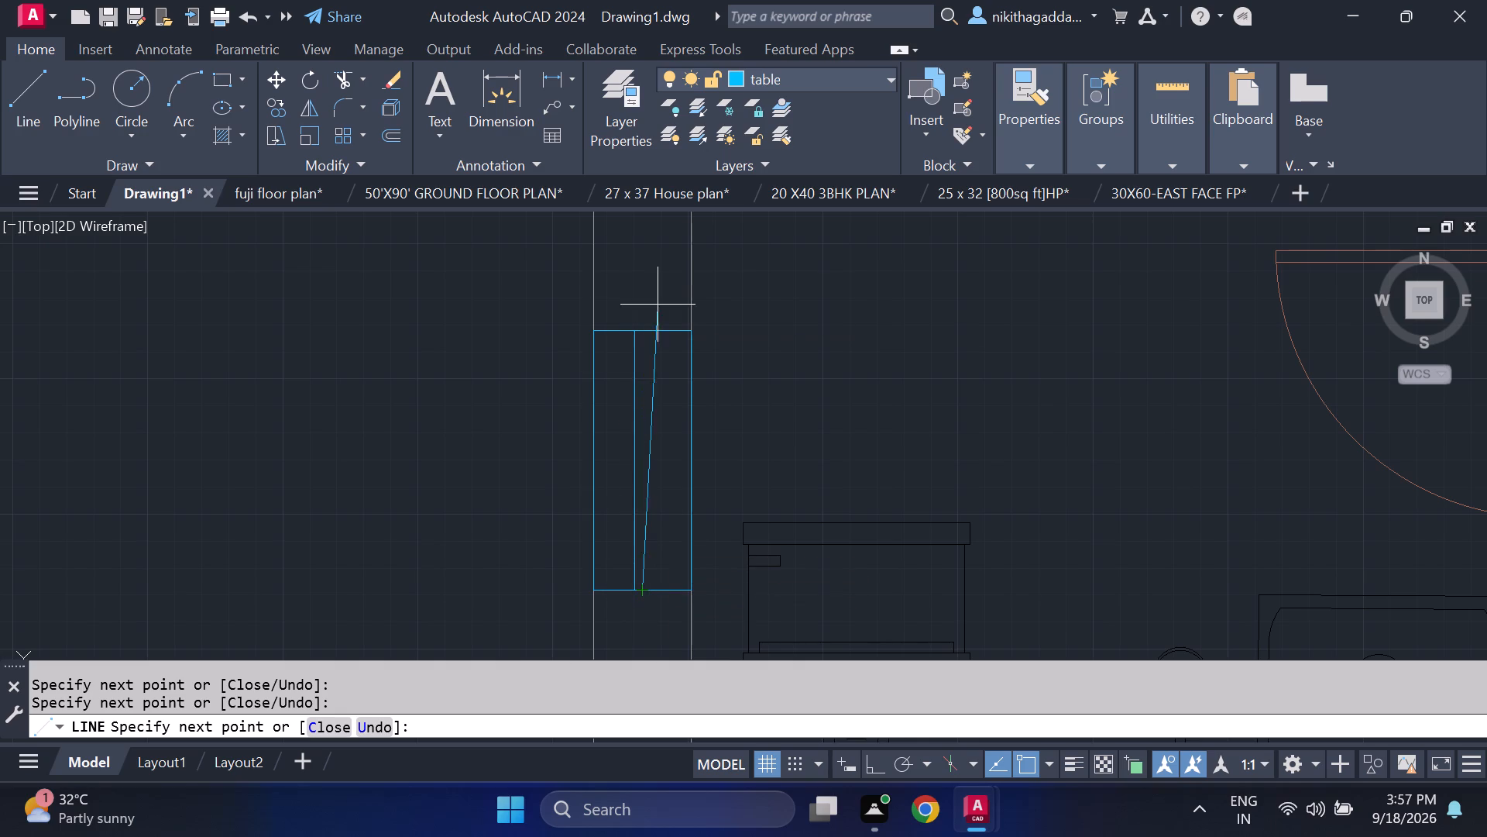
click(646, 332)
key(Escape)
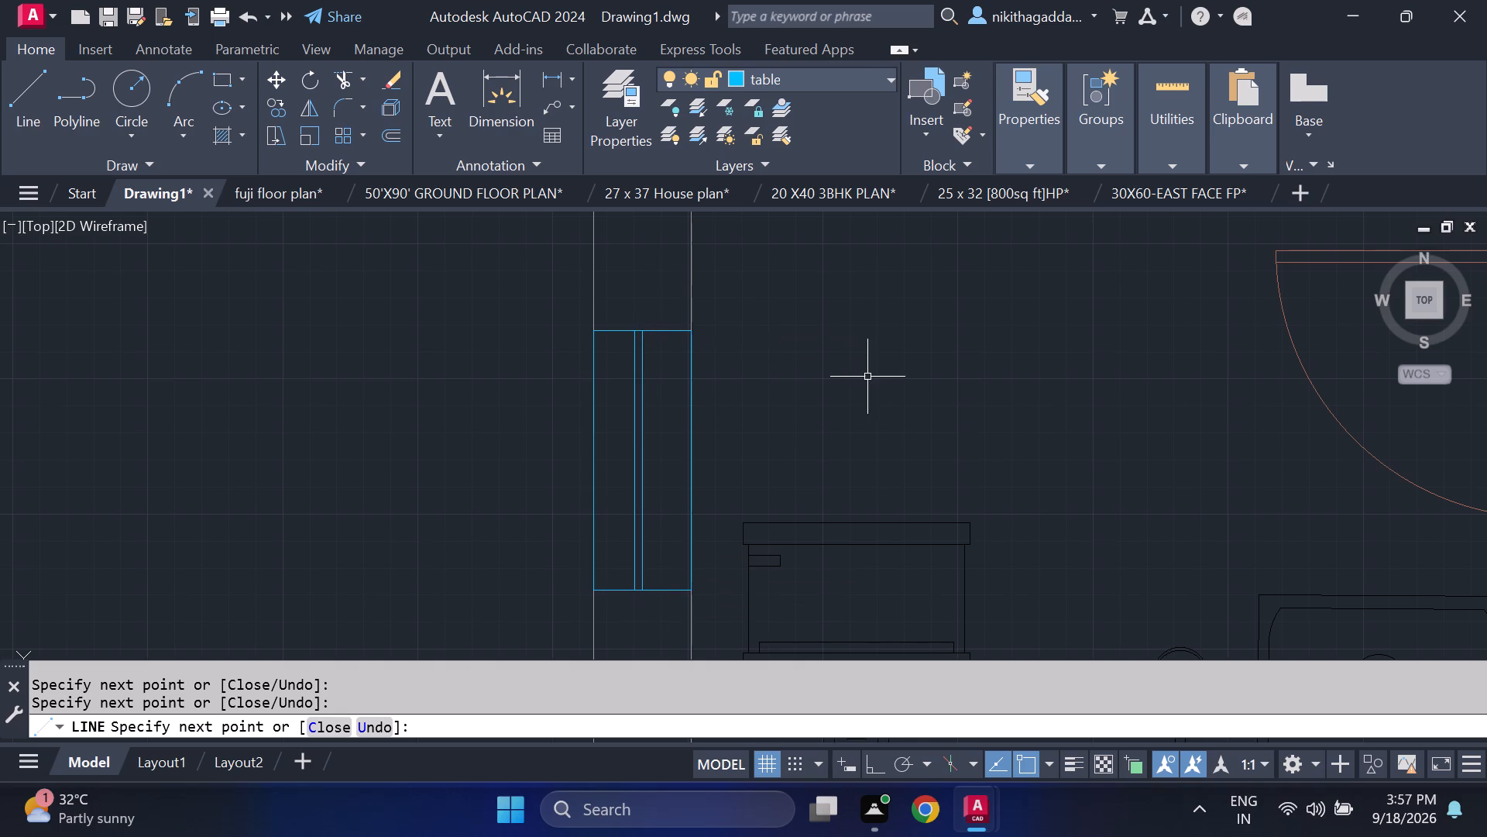
Trim away the bathroom window outline's two long sides lying along the wall faces, keeping the jambs and glass lines.
text(tr)
key(Return)
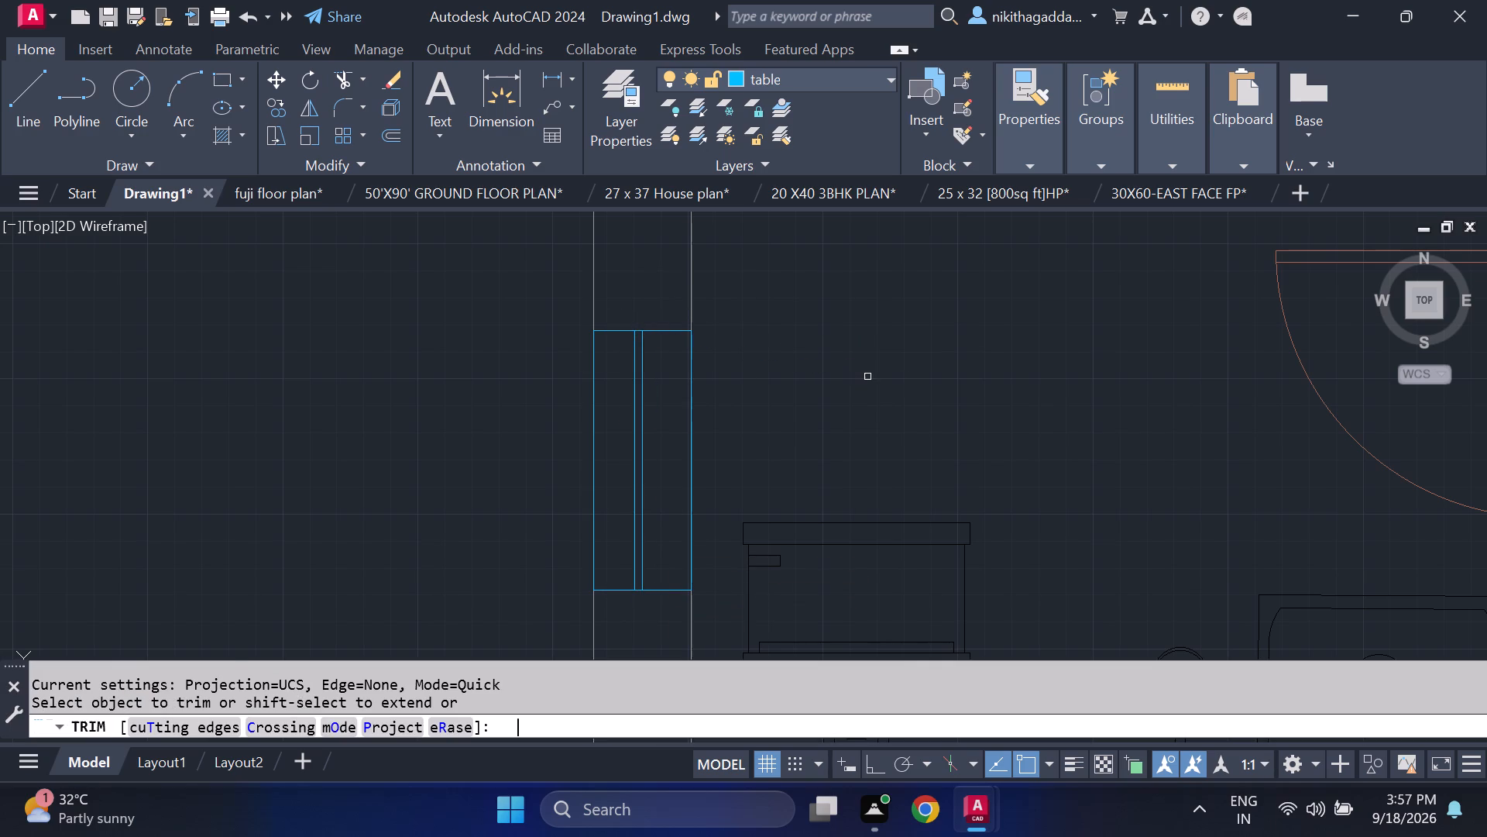
click(595, 479)
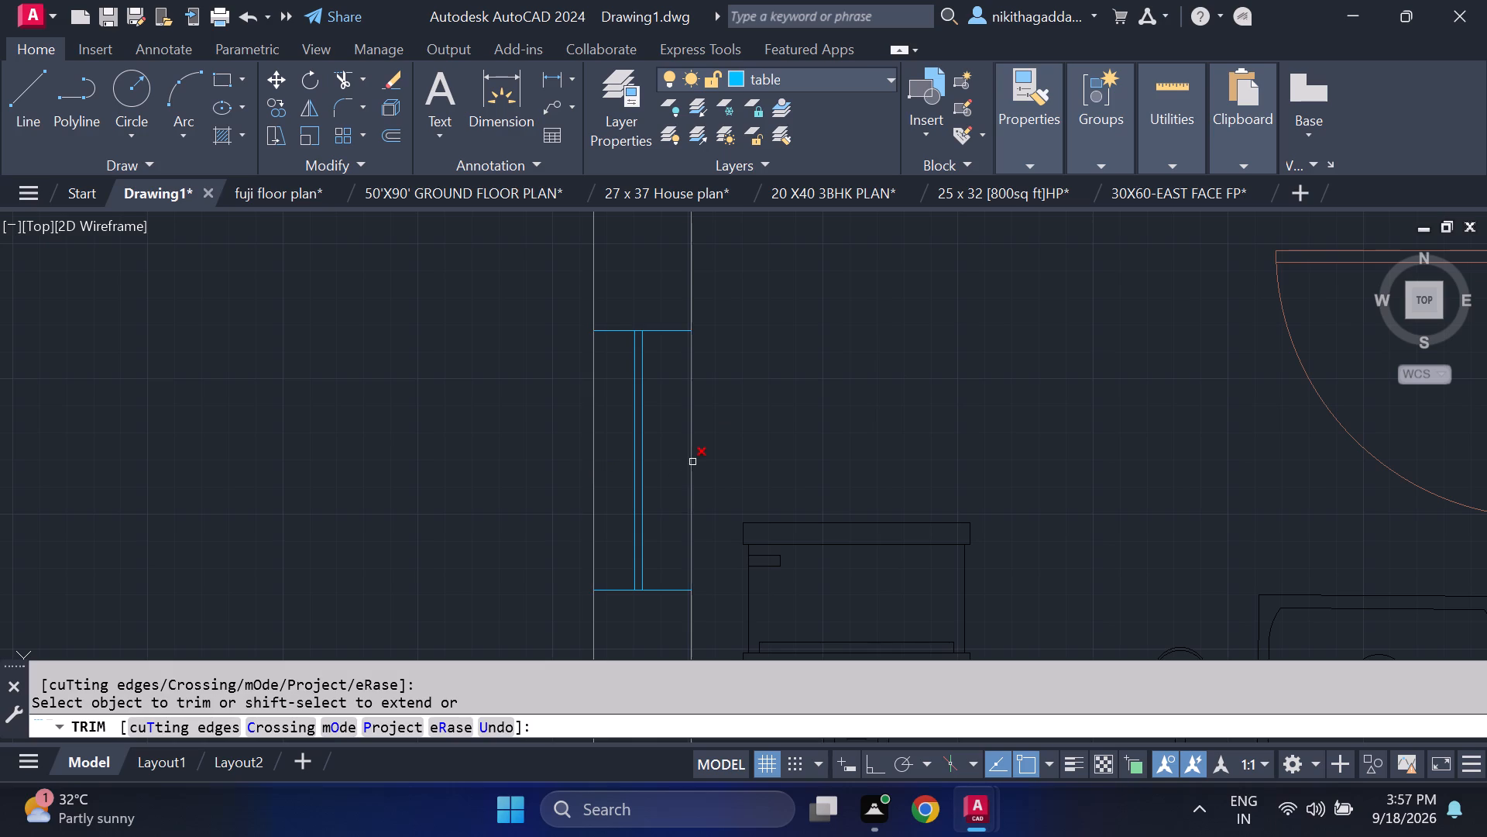
click(692, 462)
scroll(668, 463, down, 3)
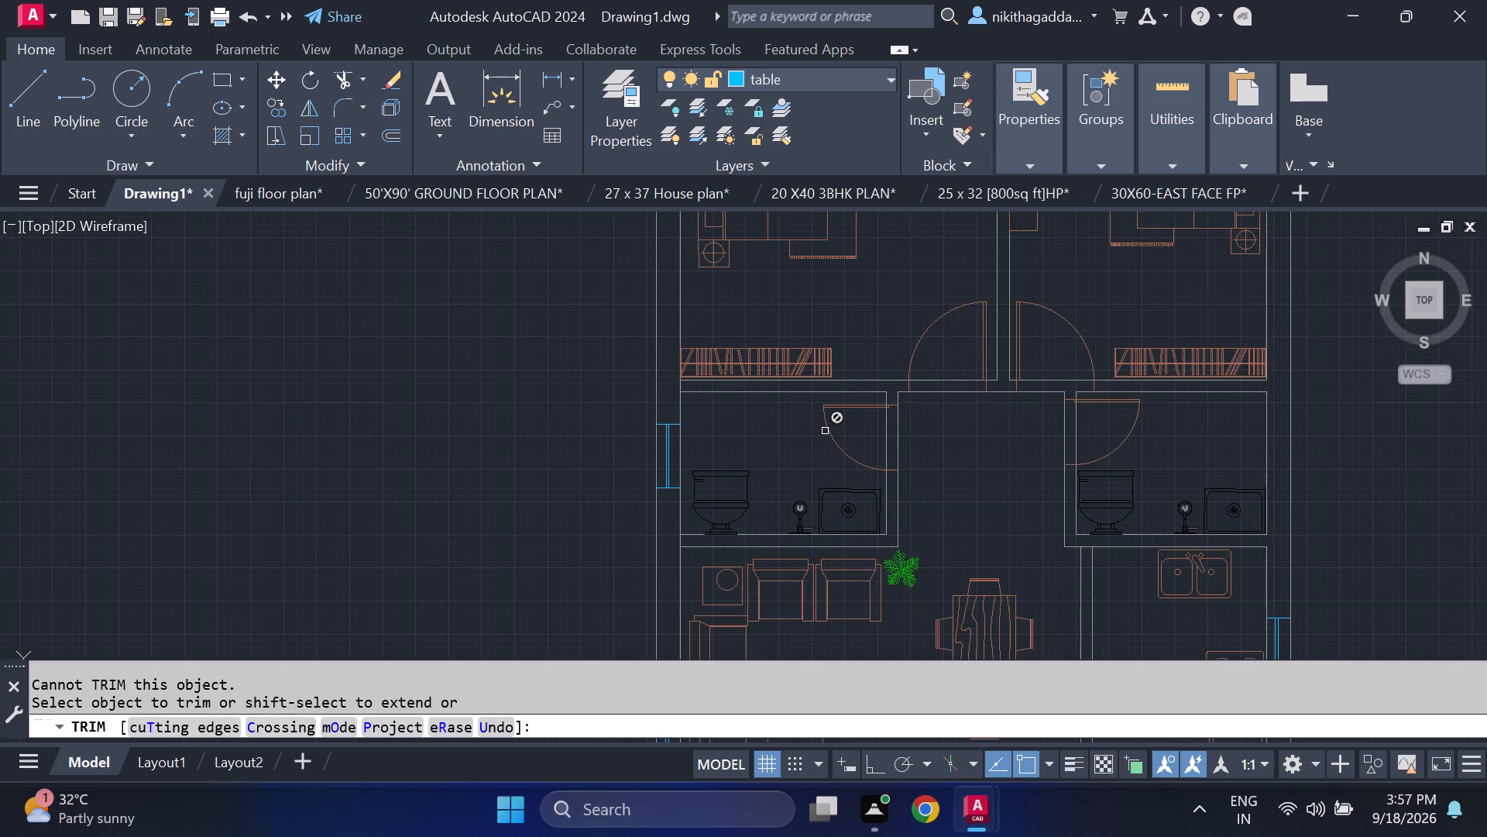
key(Escape)
Leave Trim and make the text layer current.
scroll(857, 446, down, 2)
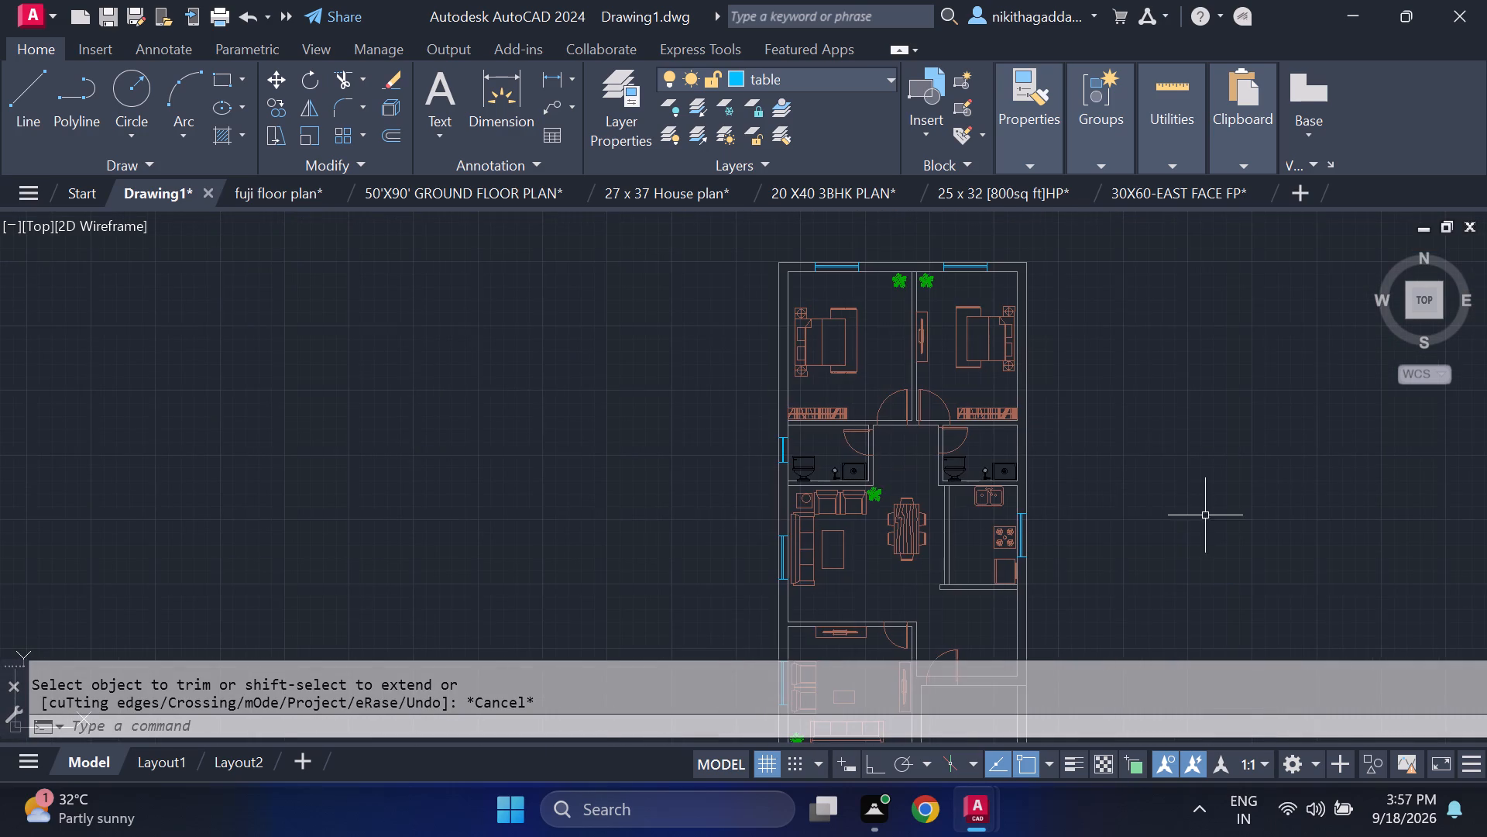
middle_drag(1204, 514, 1057, 353)
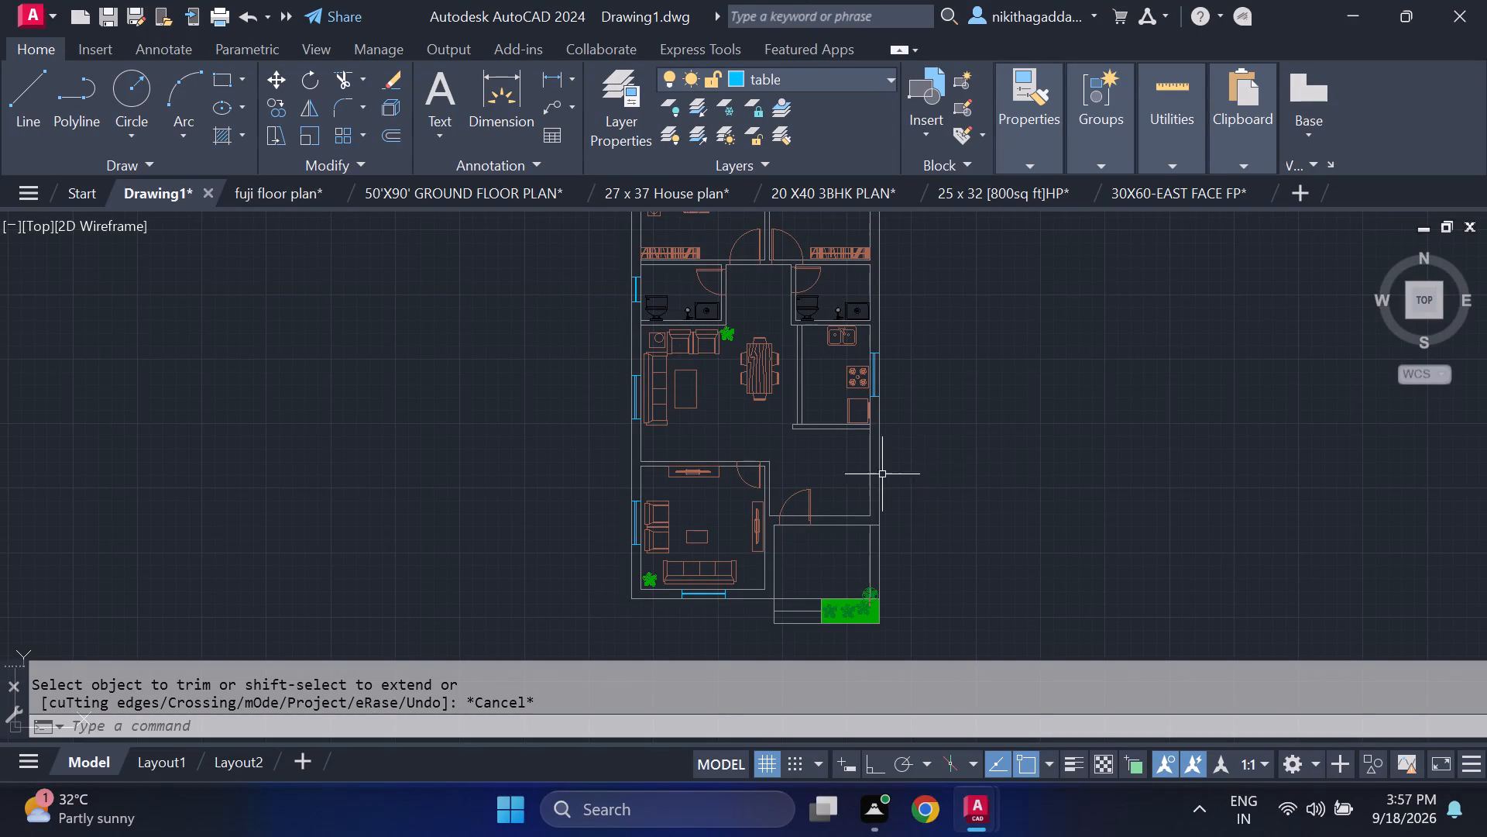
middle_drag(963, 449, 1017, 560)
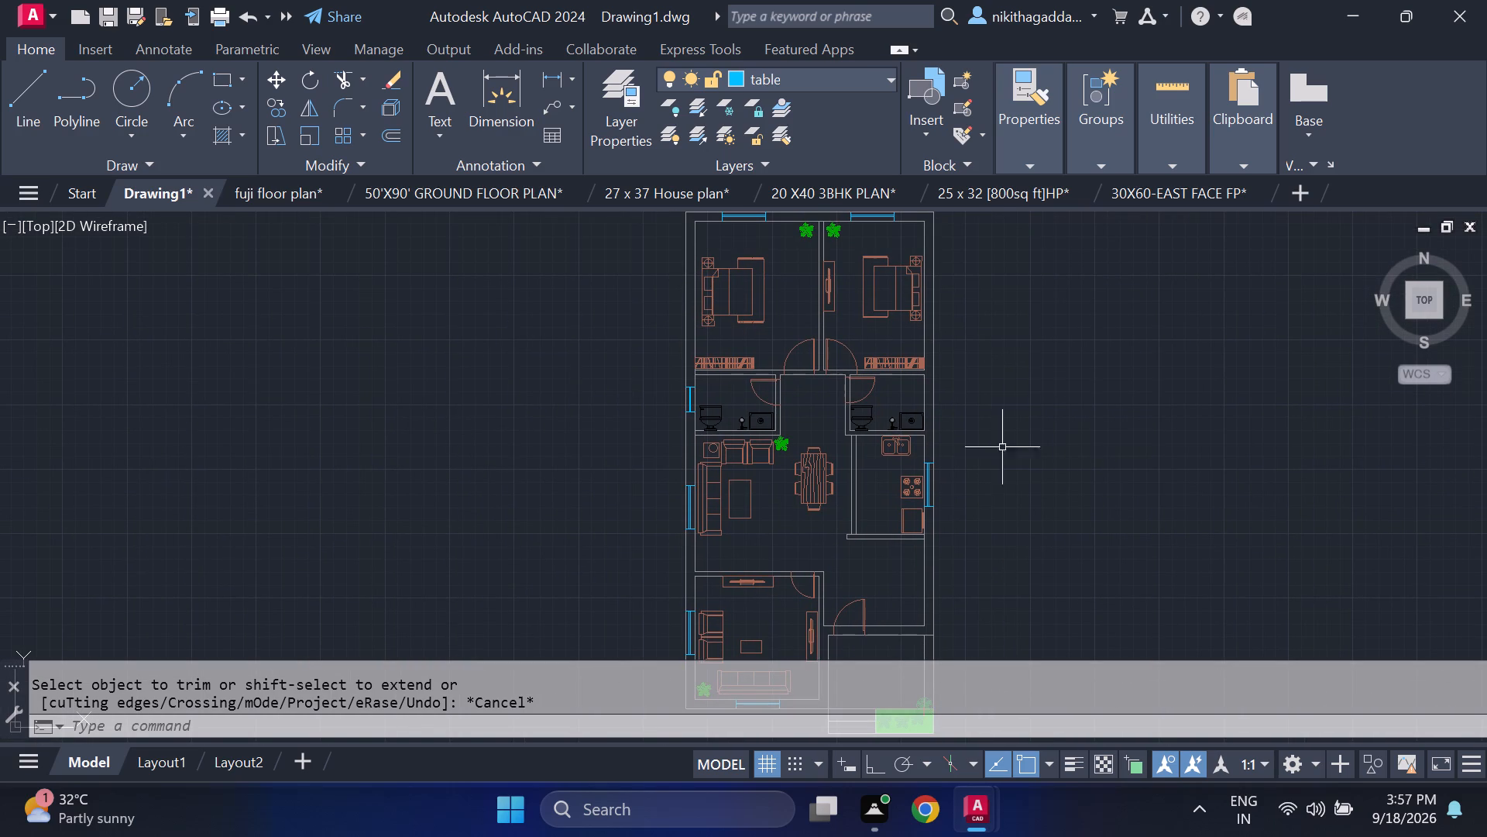
click(867, 71)
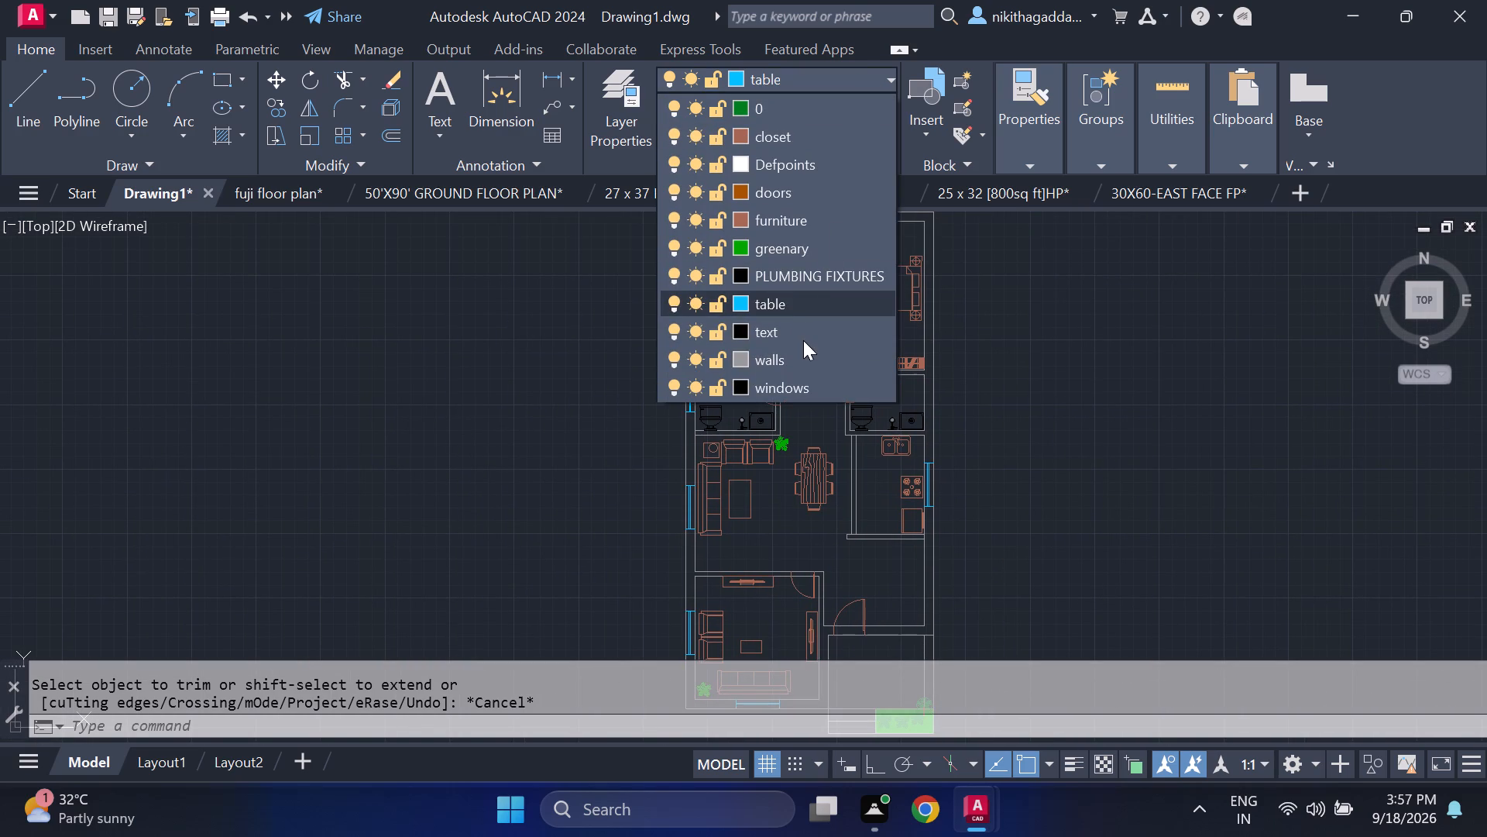
click(805, 339)
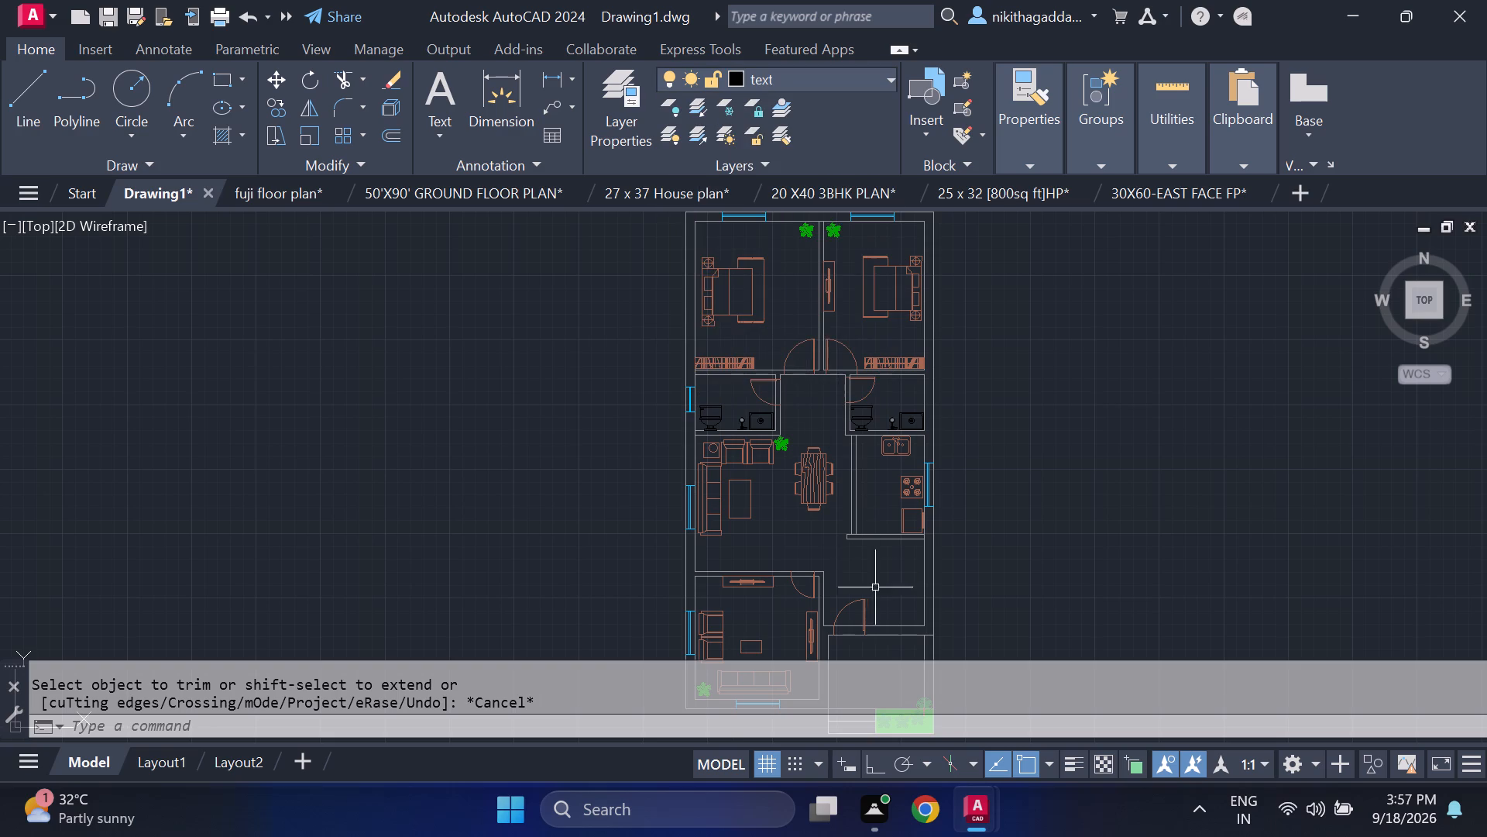
Draw a vertical line with Ortho on from the wall face just east of the entrance door up to the kitchen's south wall.
scroll(876, 588, up, 2)
middle_drag(885, 591, 864, 432)
scroll(864, 427, up, 1)
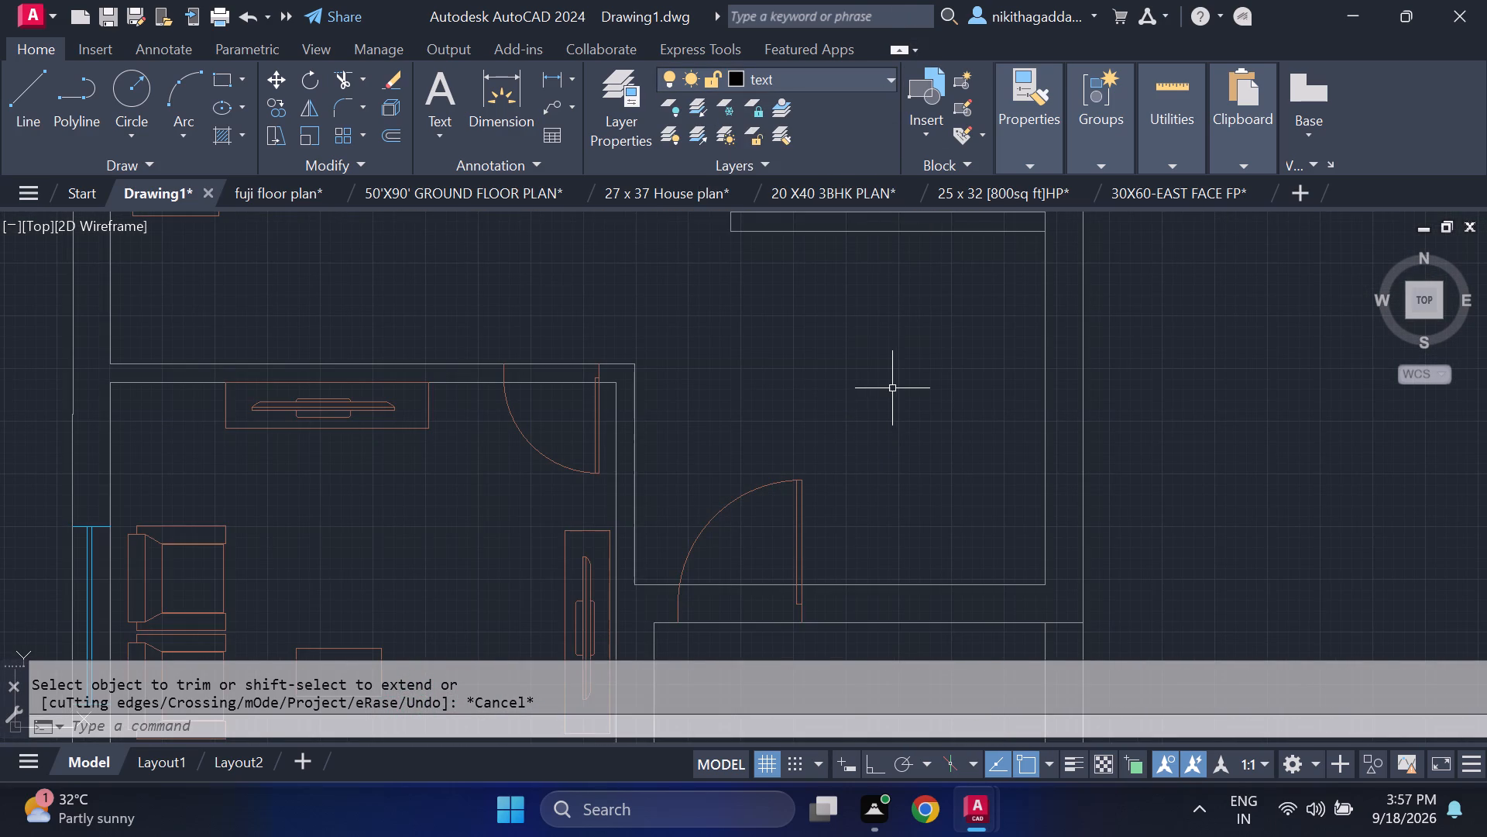
key(l)
key(Return)
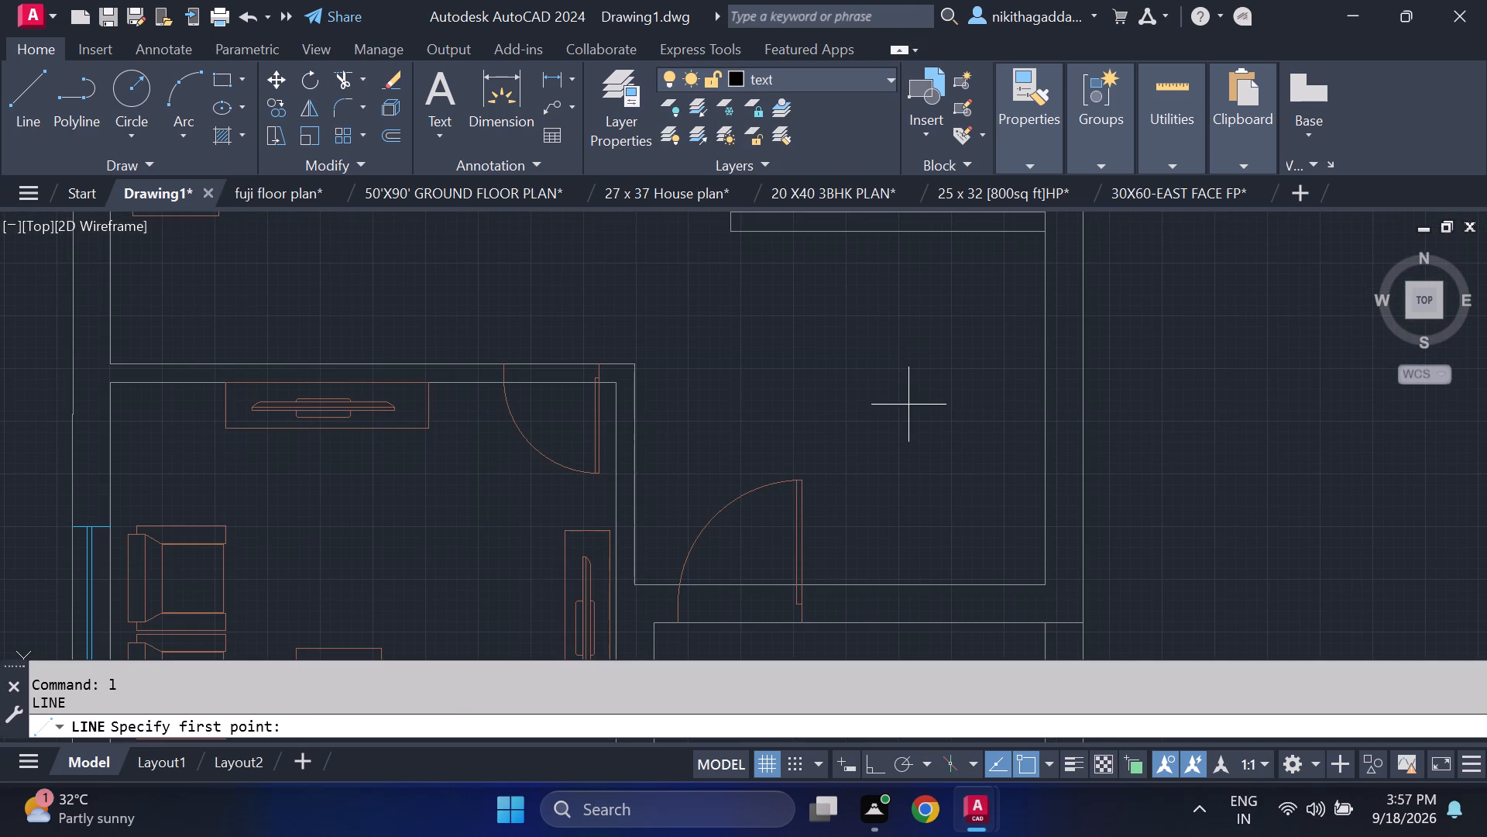
scroll(912, 446, up, 2)
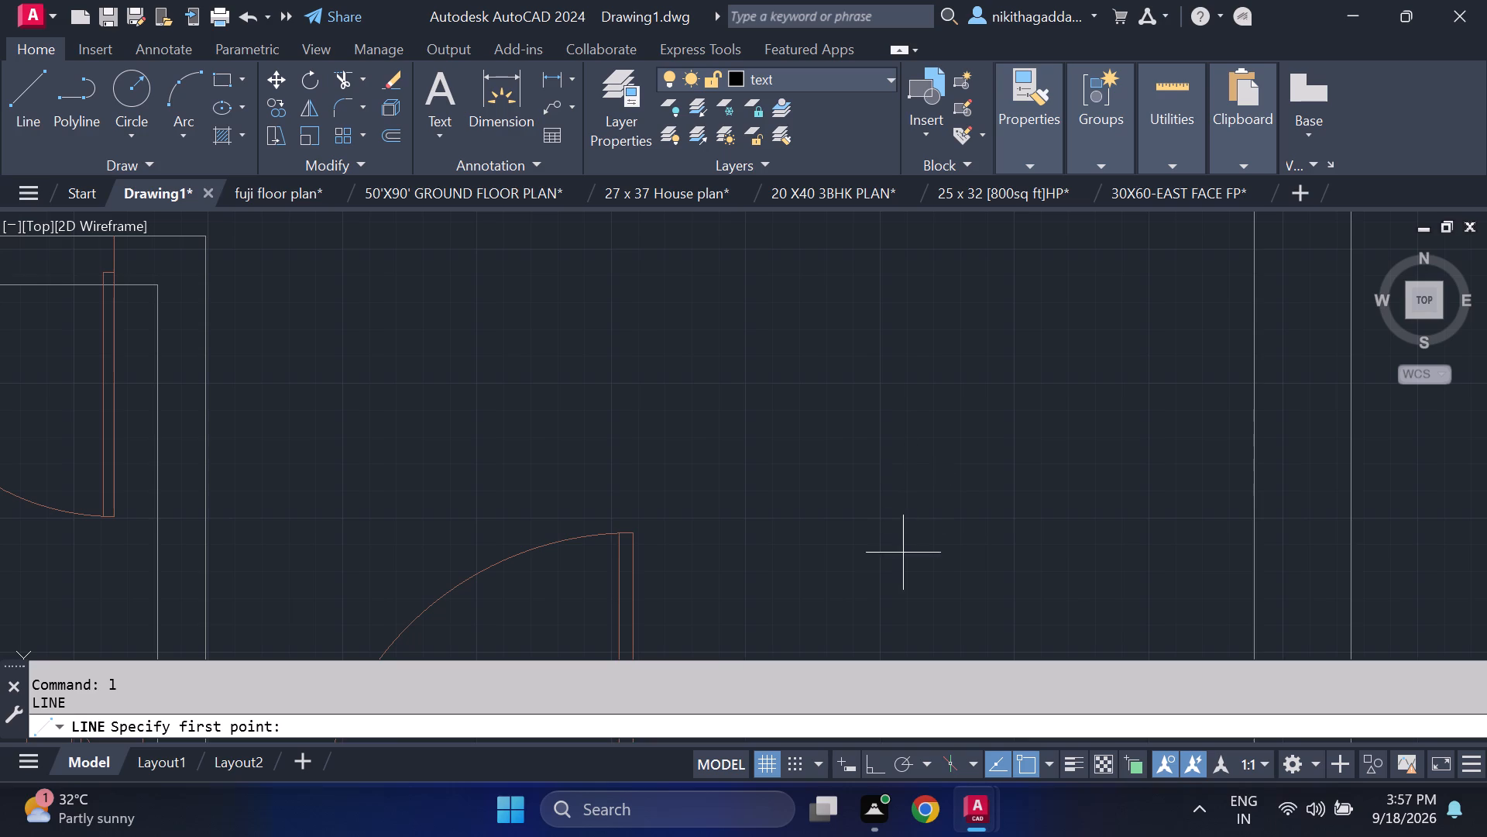
scroll(848, 622, down, 2)
middle_drag(861, 592, 857, 355)
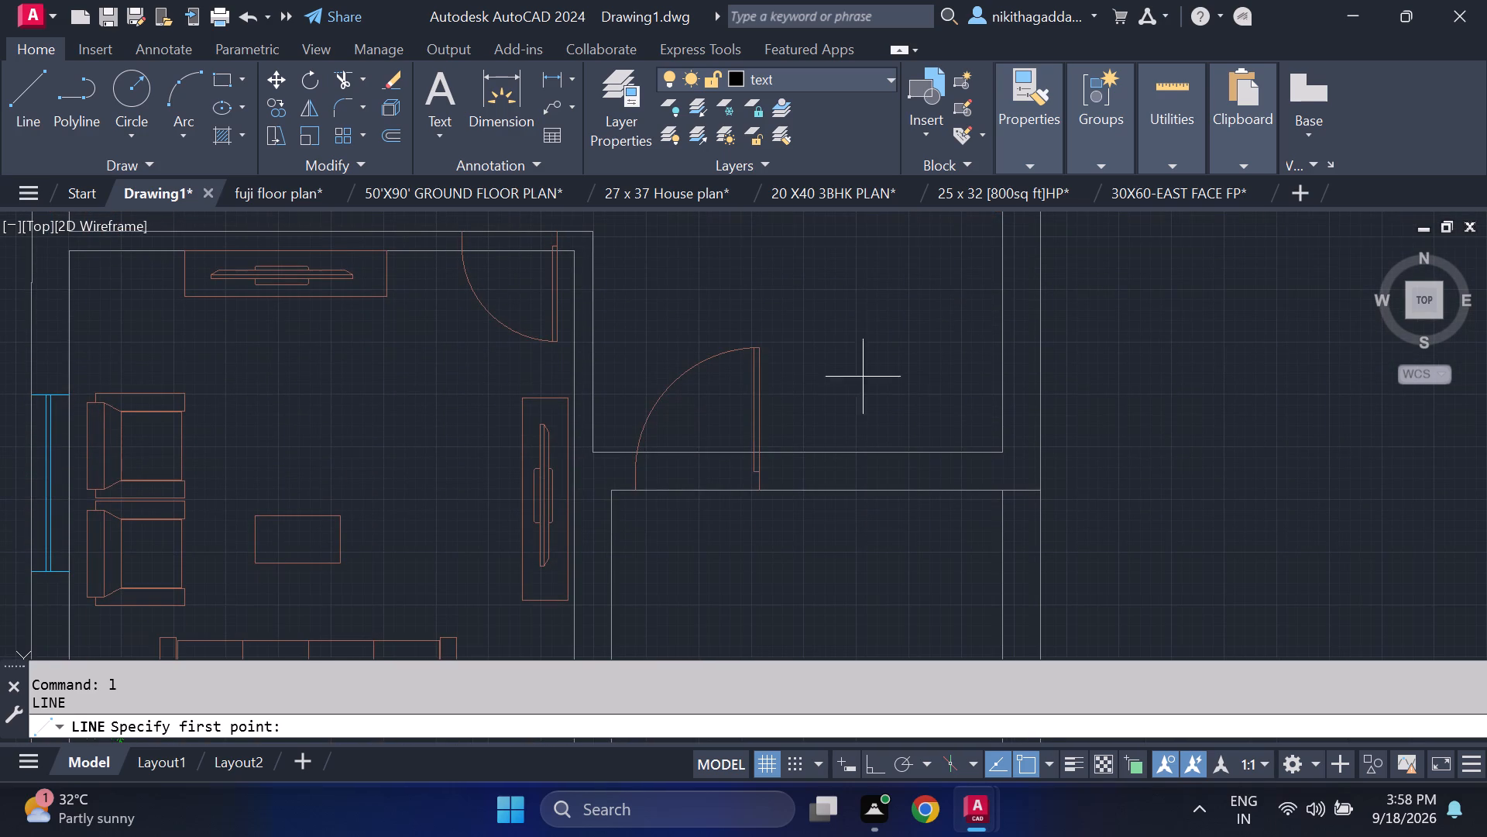
click(782, 451)
middle_drag(794, 246, 793, 248)
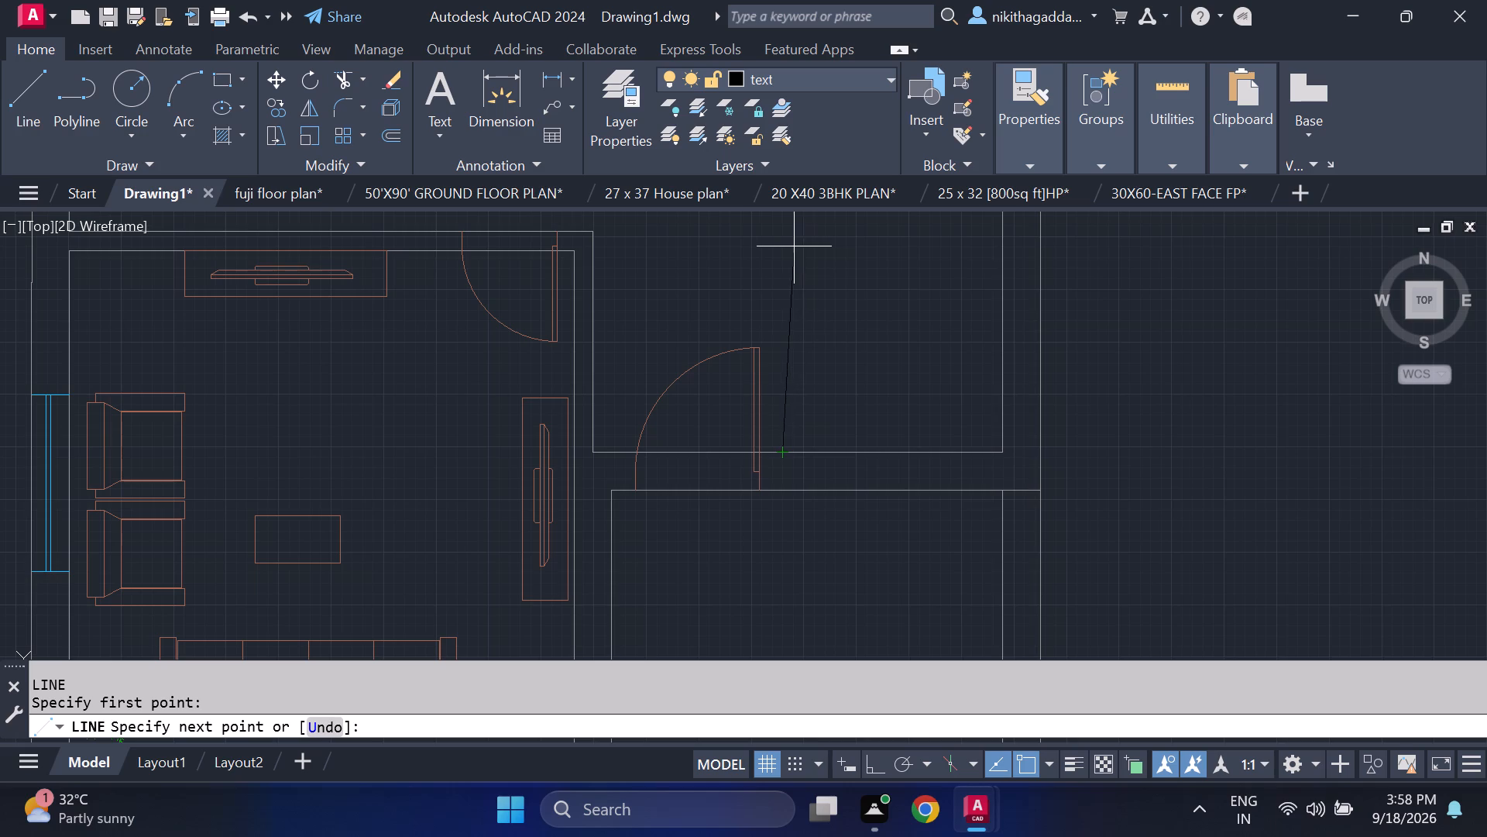
middle_drag(793, 248, 783, 333)
key(F8)
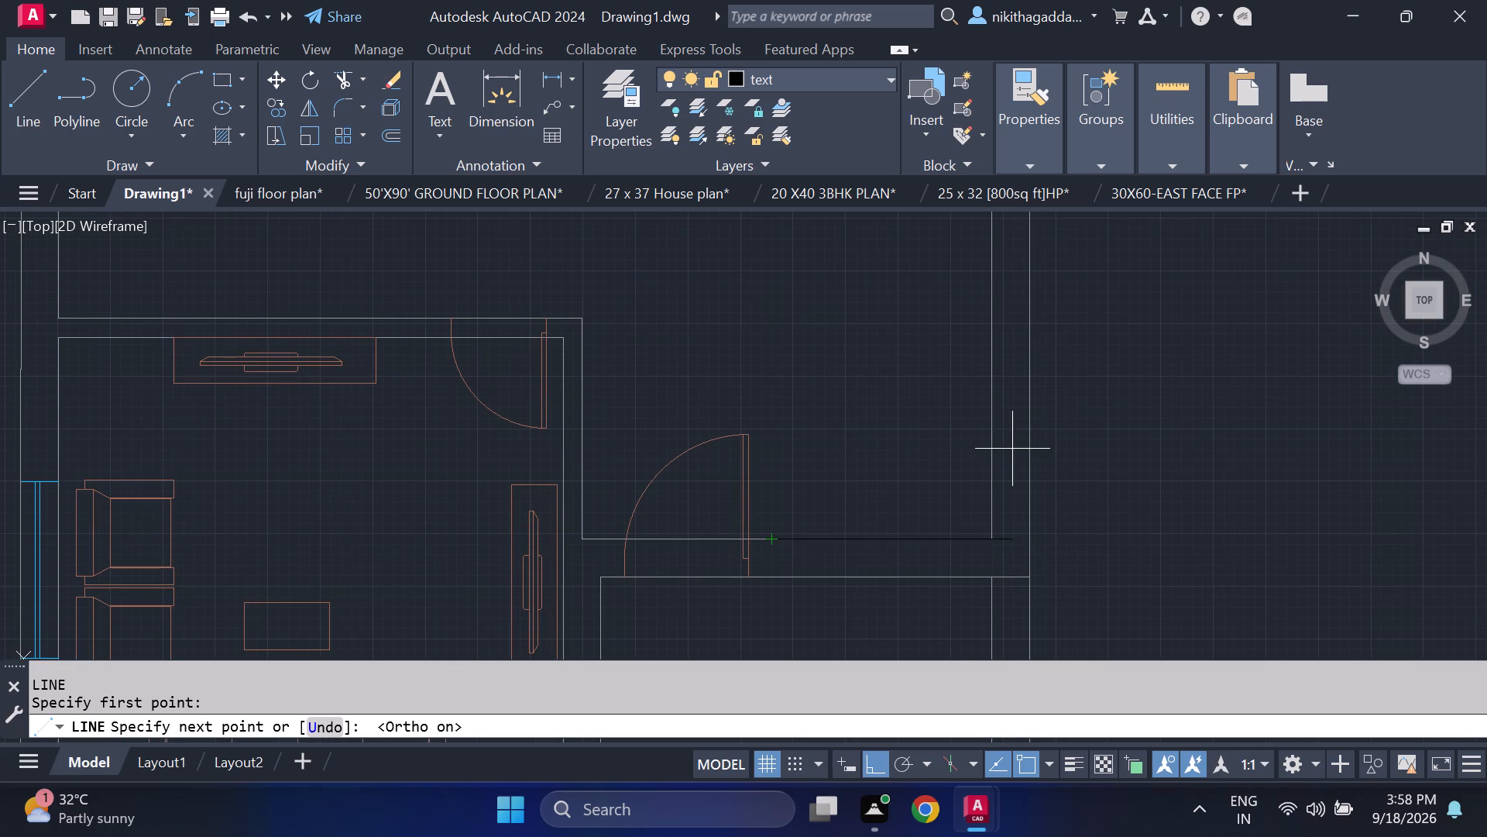
middle_drag(772, 282, 737, 443)
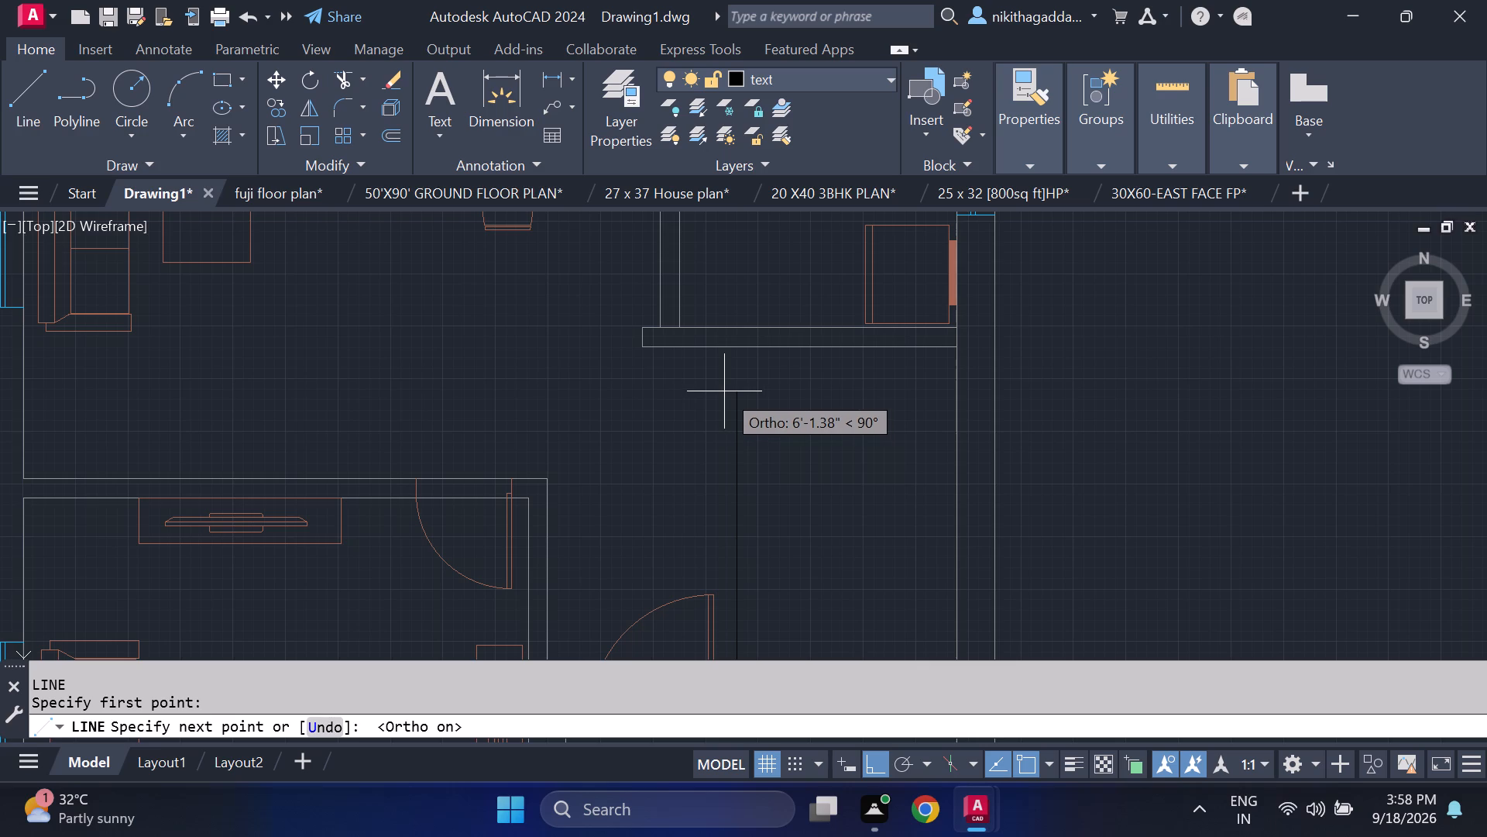
scroll(715, 404, down, 2)
scroll(699, 415, up, 2)
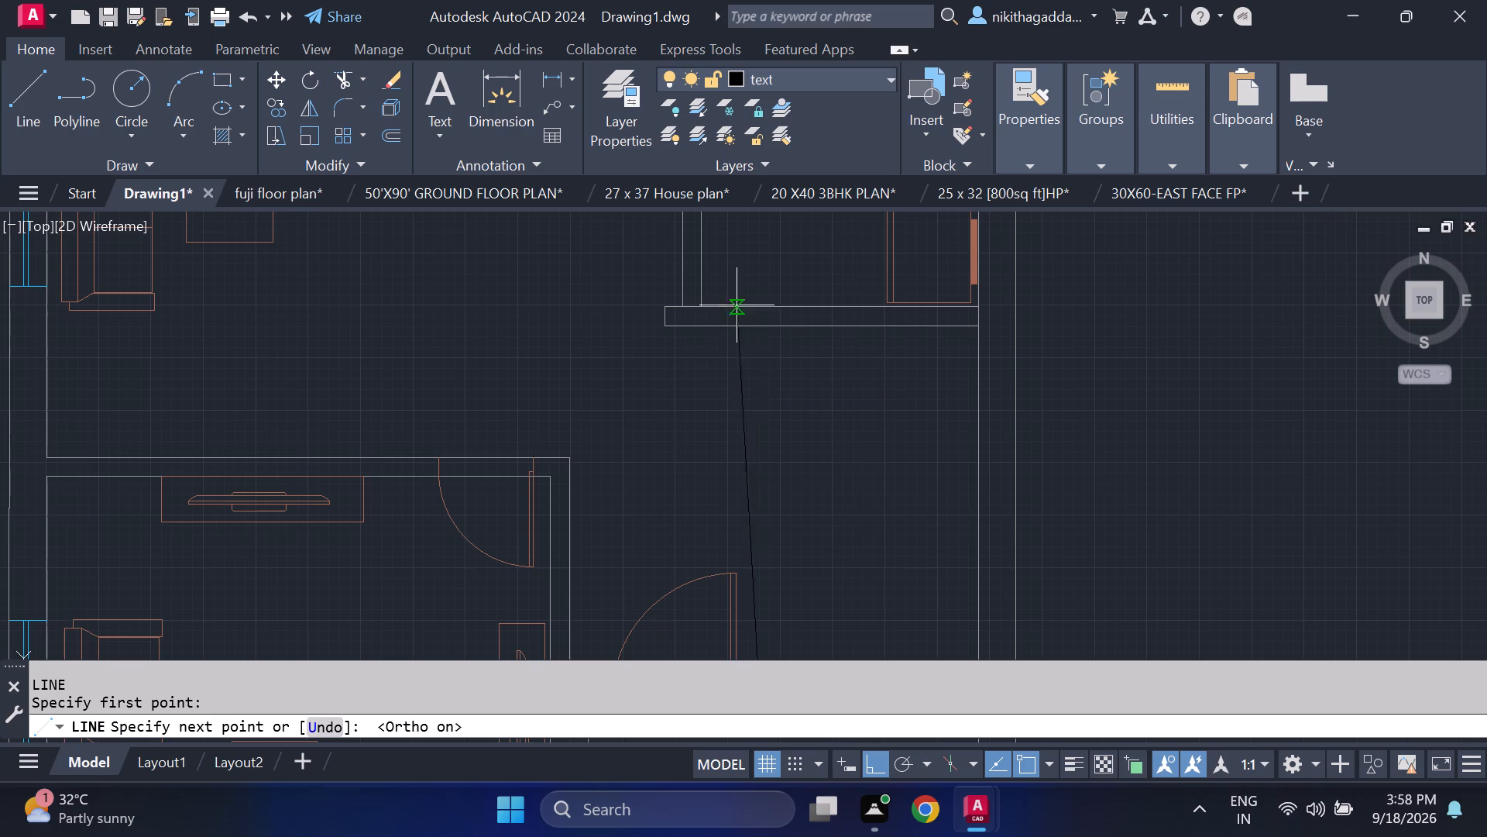
click(762, 325)
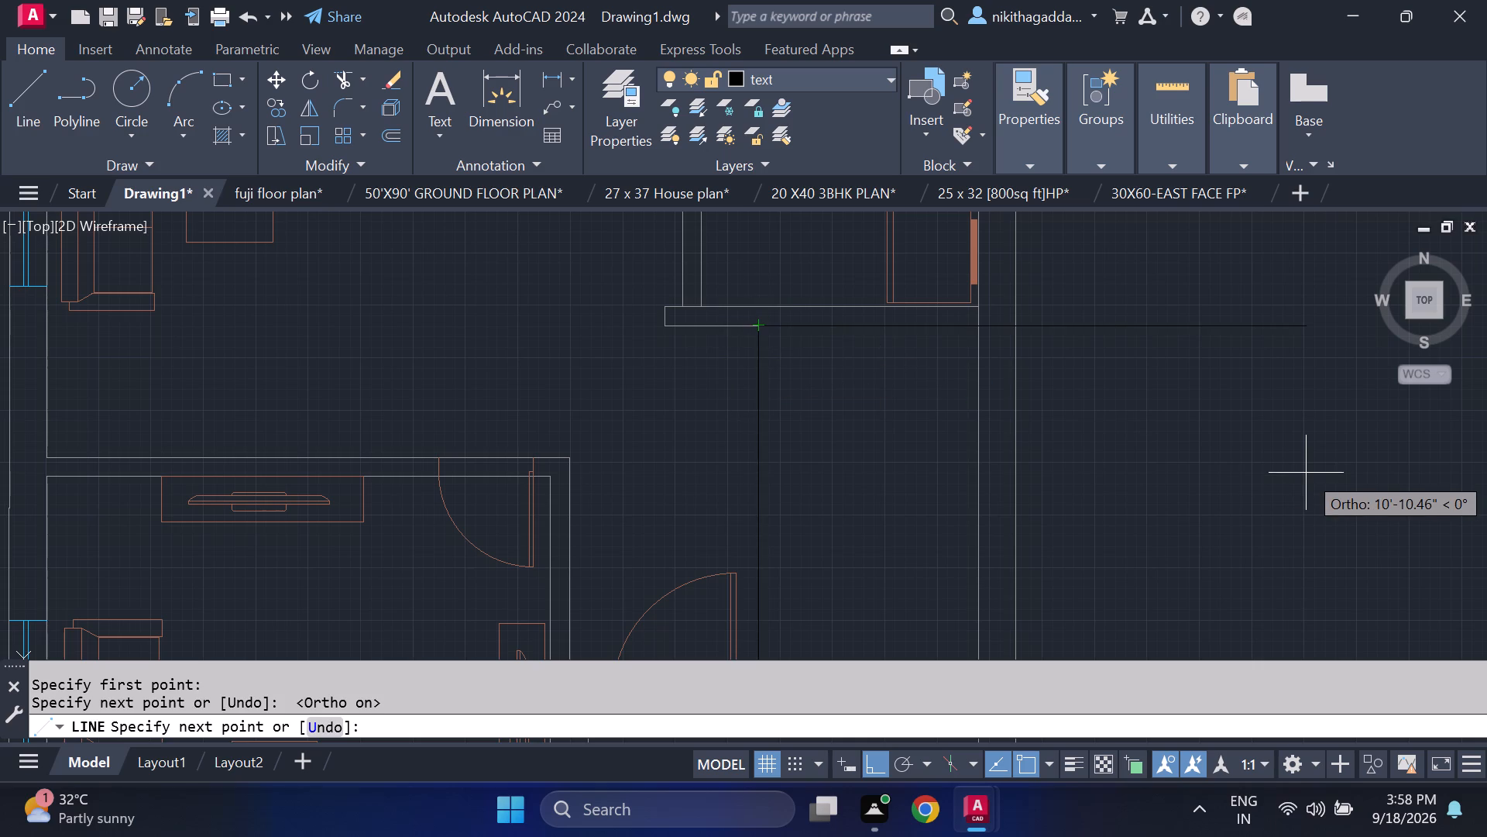
key(Escape)
Offset the vertical line south of the kitchen about 9 inches, once to the west and three times successively to the east.
scroll(1186, 468, down, 4)
scroll(1015, 547, up, 1)
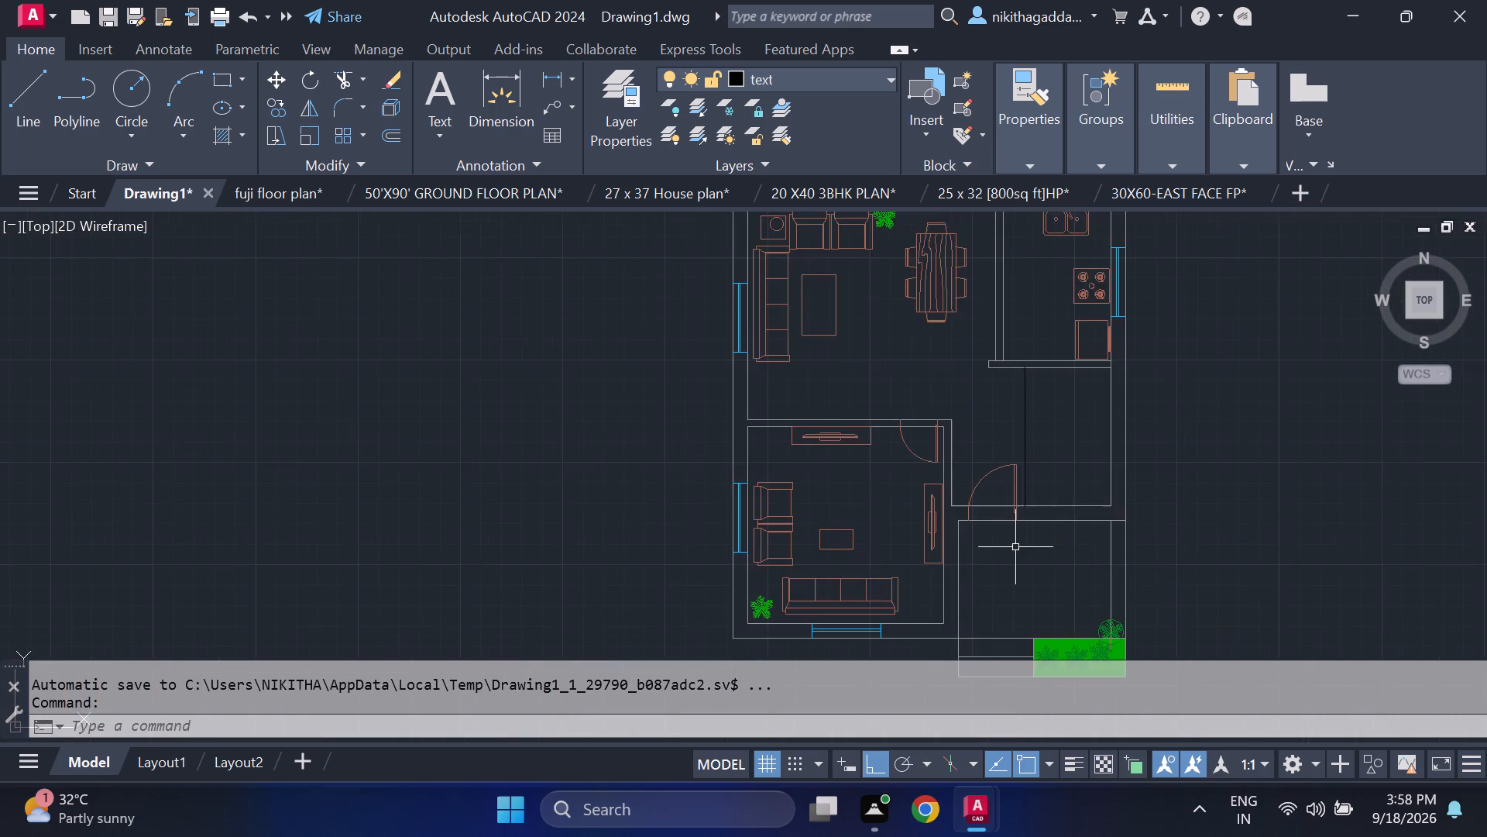
scroll(1015, 547, up, 3)
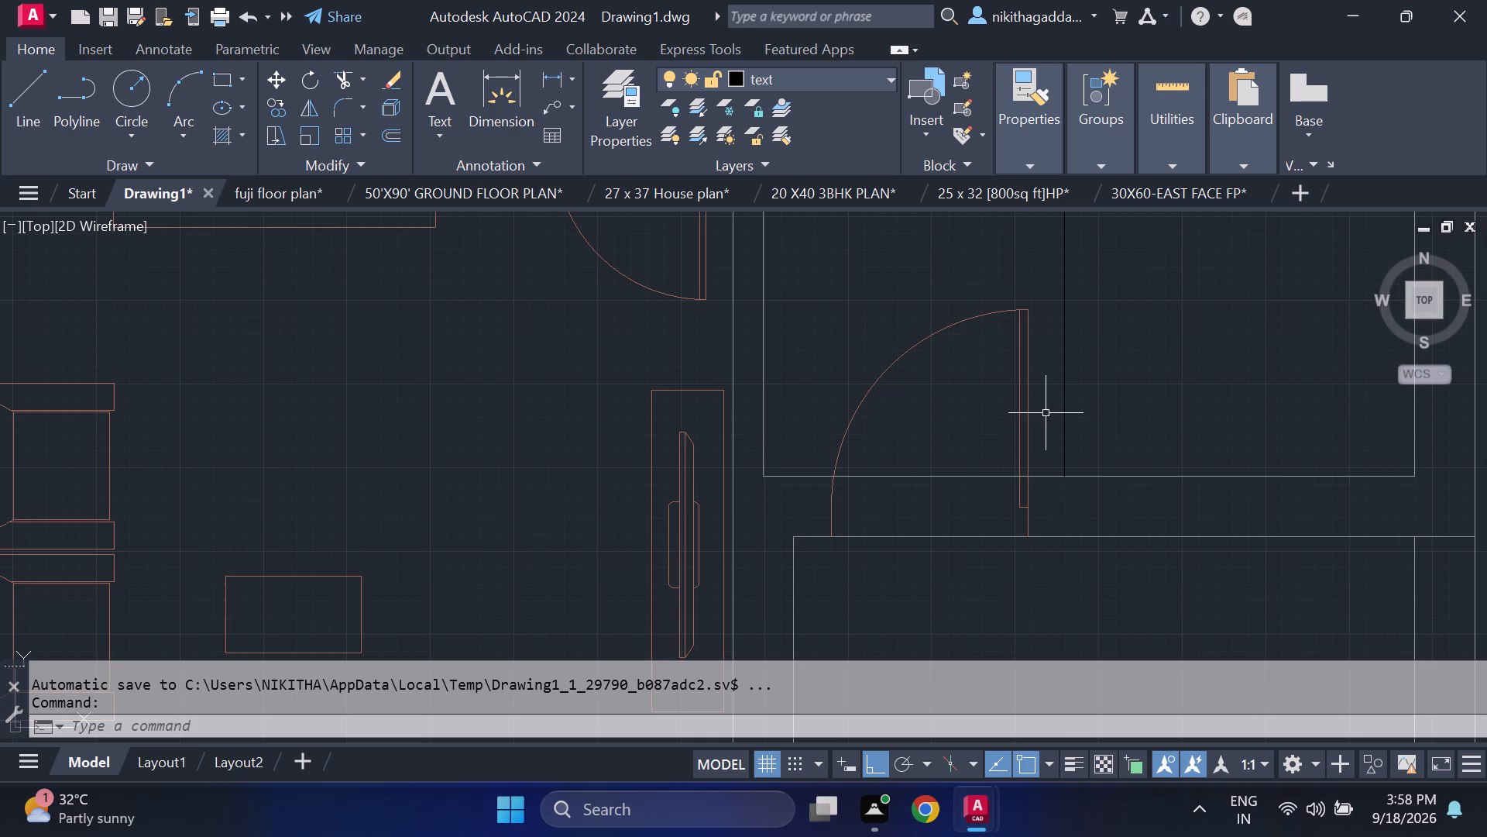
scroll(1046, 413, down, 2)
scroll(1111, 387, up, 1)
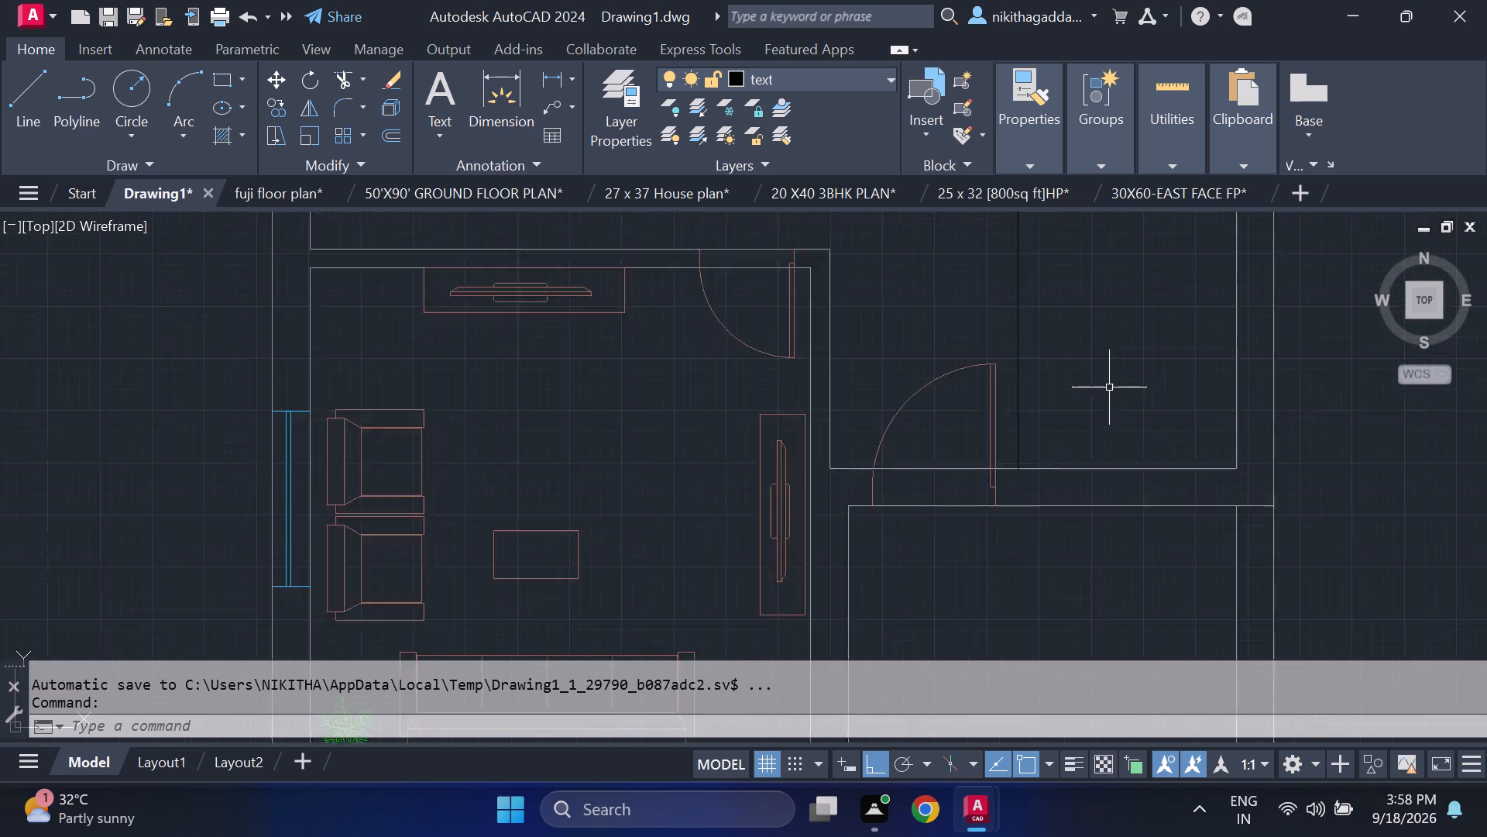
scroll(1108, 387, up, 1)
scroll(1108, 390, down, 3)
middle_drag(1135, 405, 1062, 458)
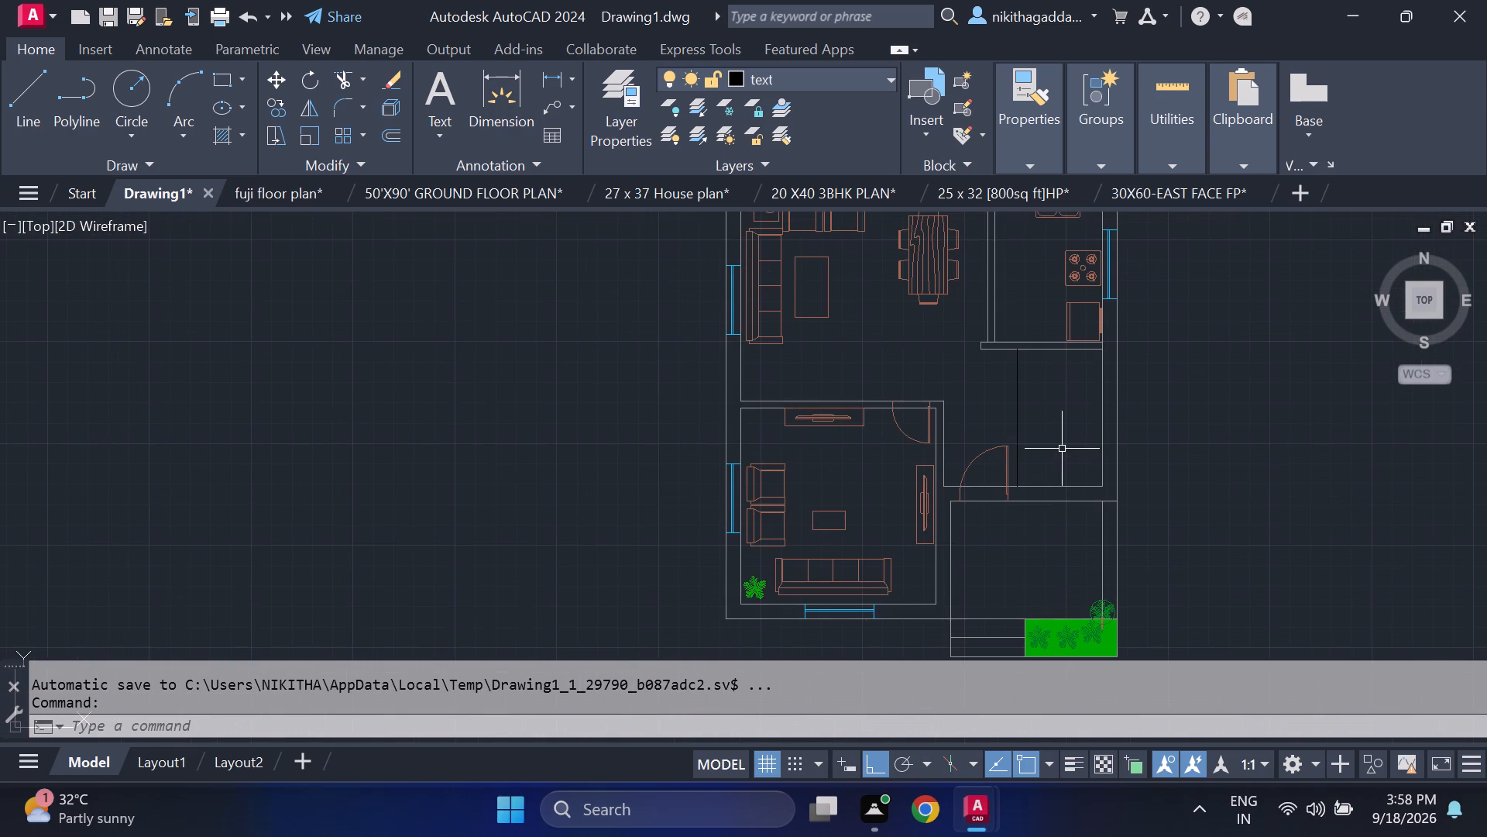
text(of)
key(Return)
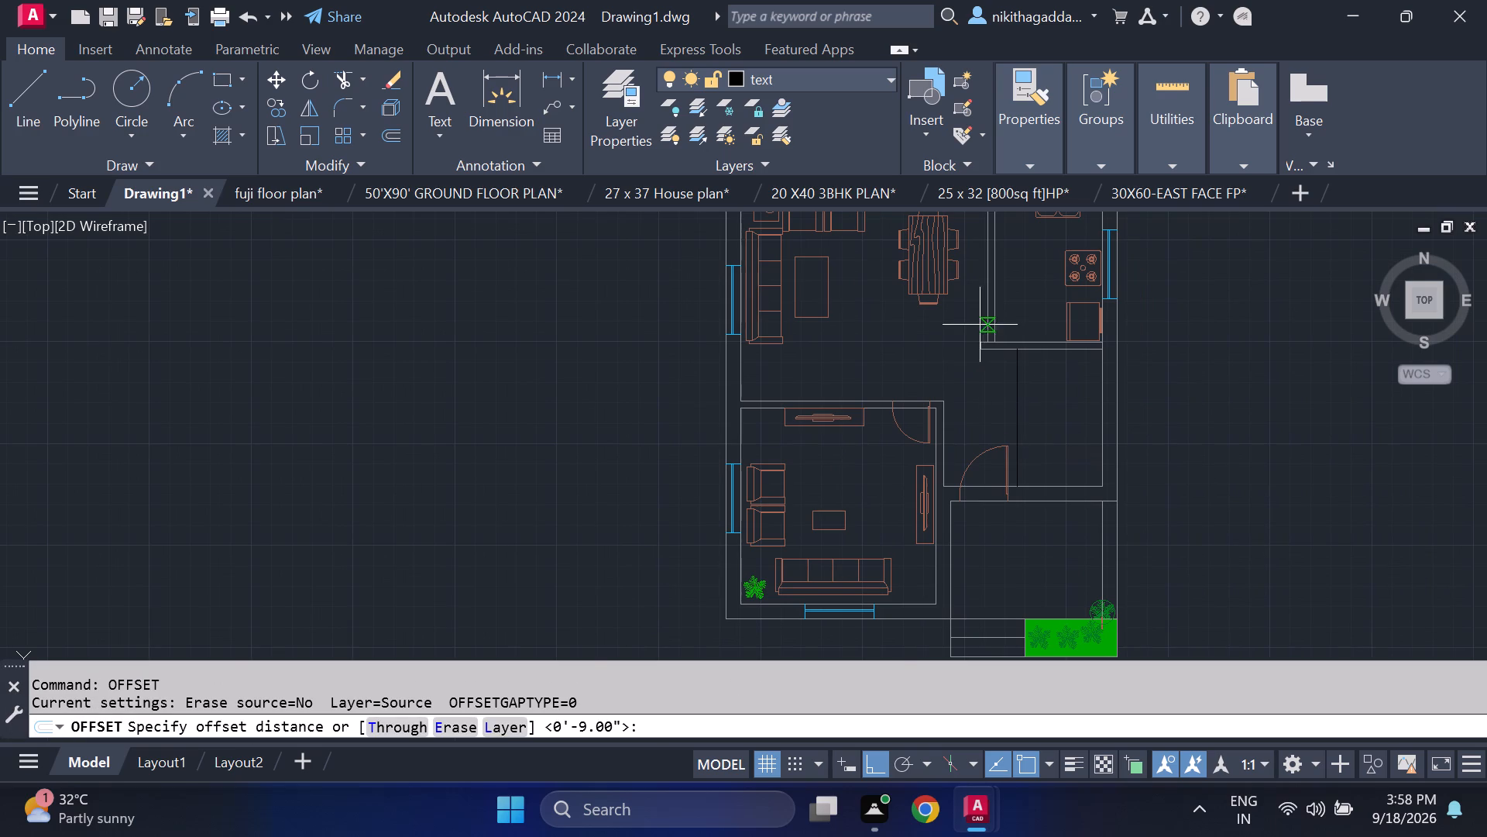
scroll(985, 326, up, 2)
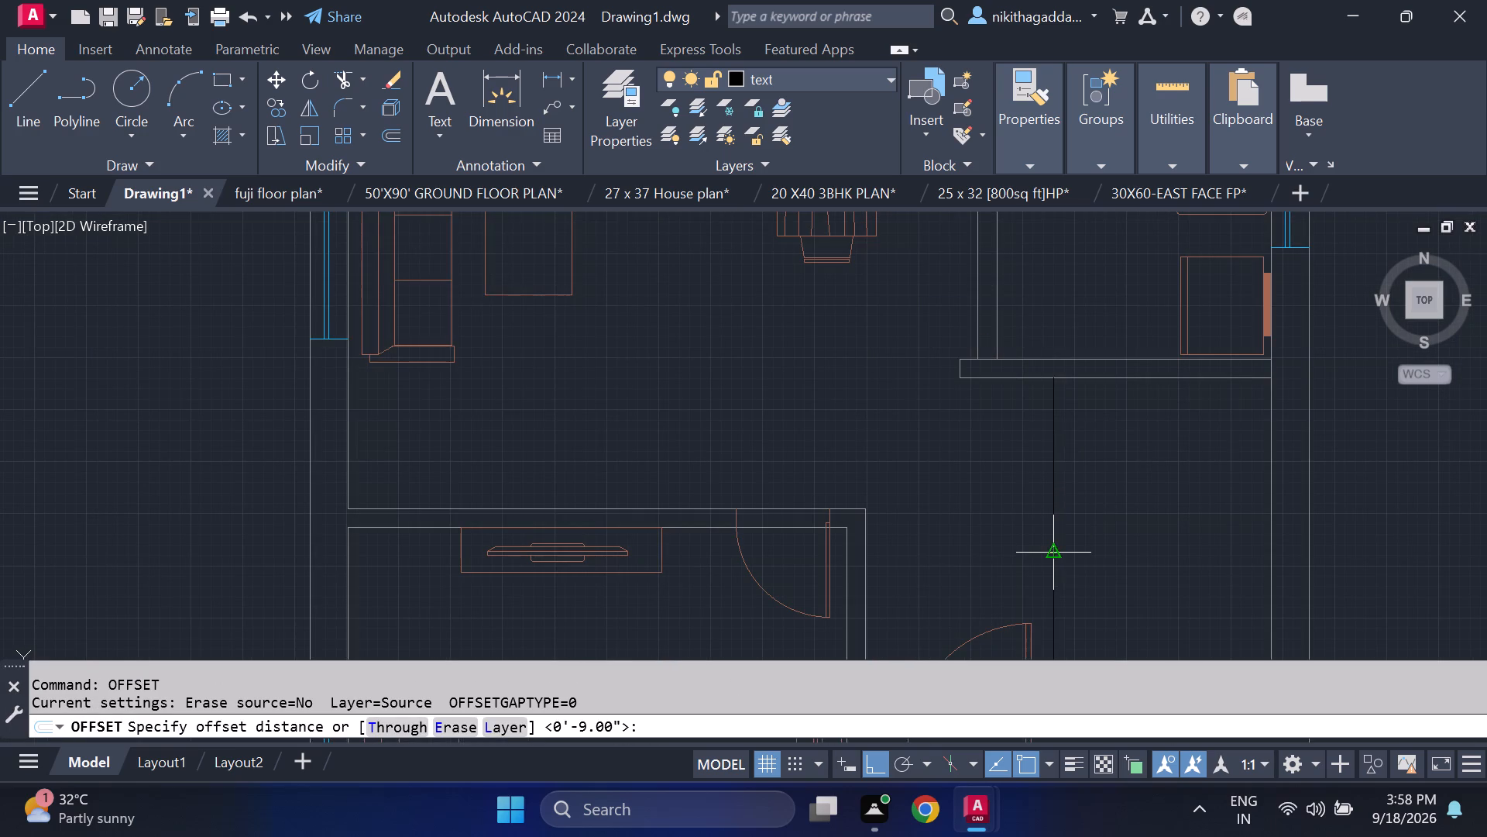
click(1055, 554)
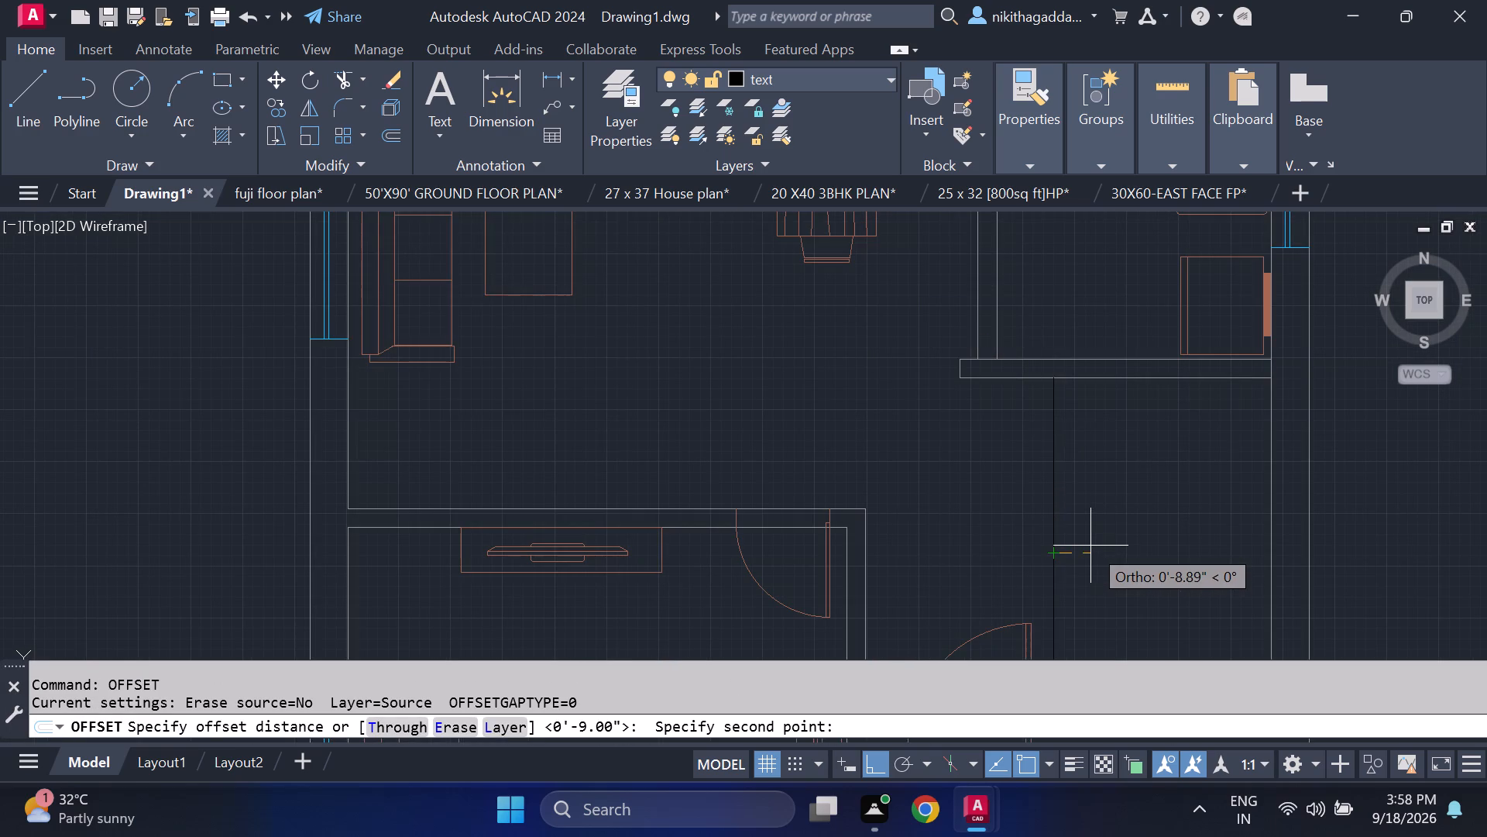
click(1090, 546)
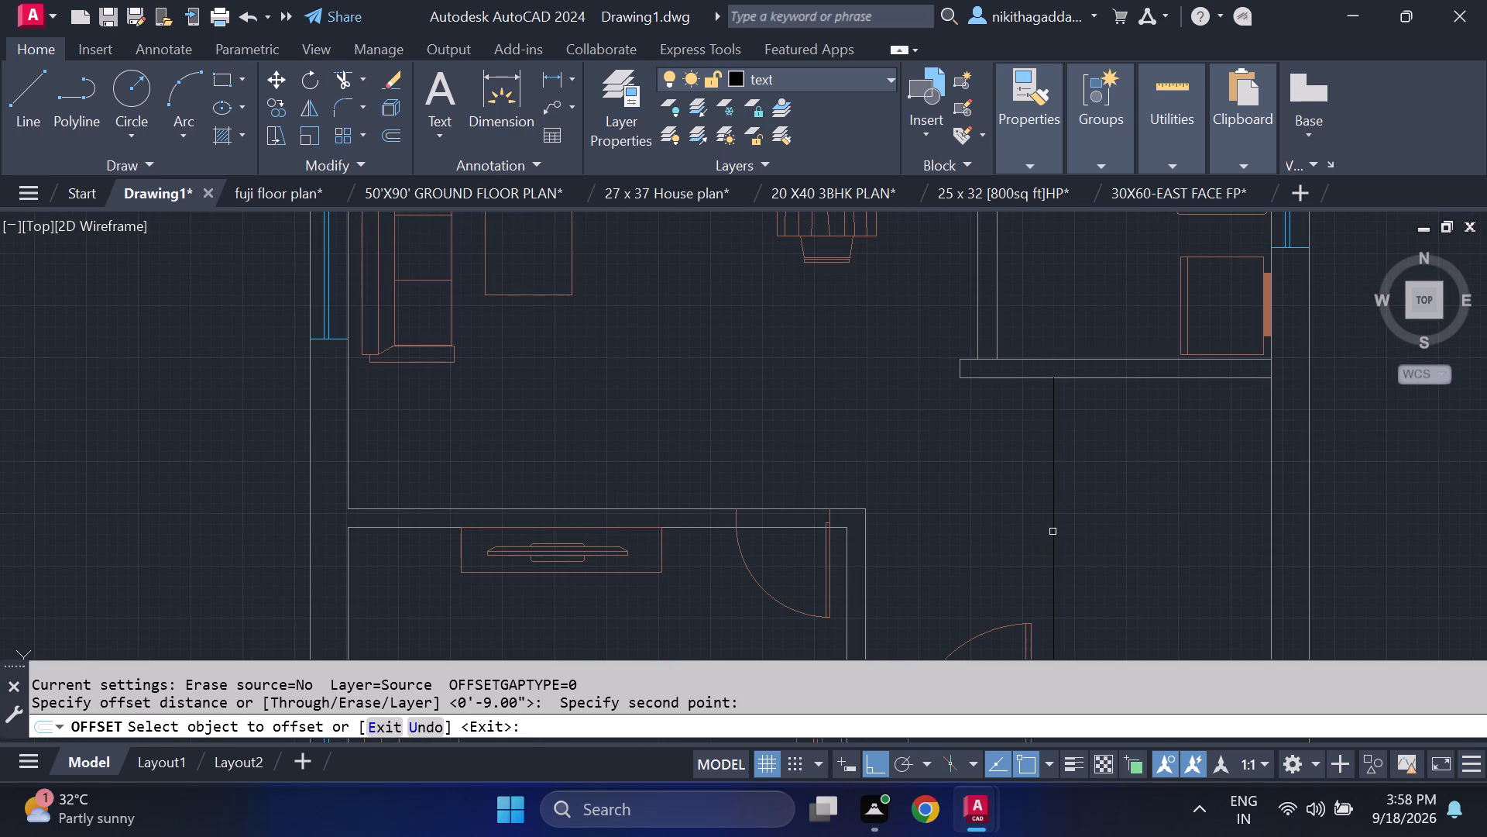
click(1053, 532)
click(1063, 532)
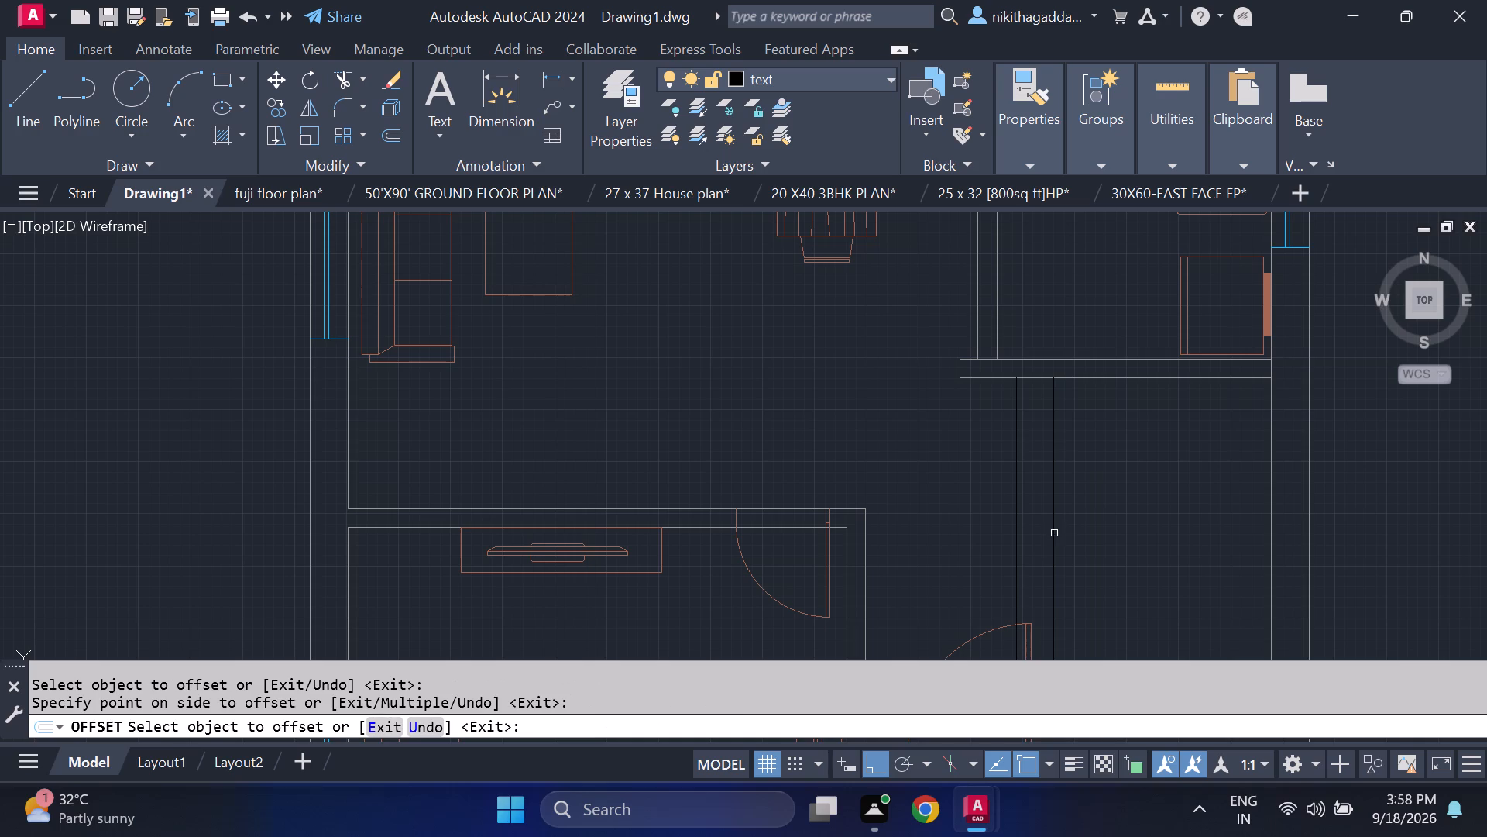
click(1056, 529)
click(1078, 530)
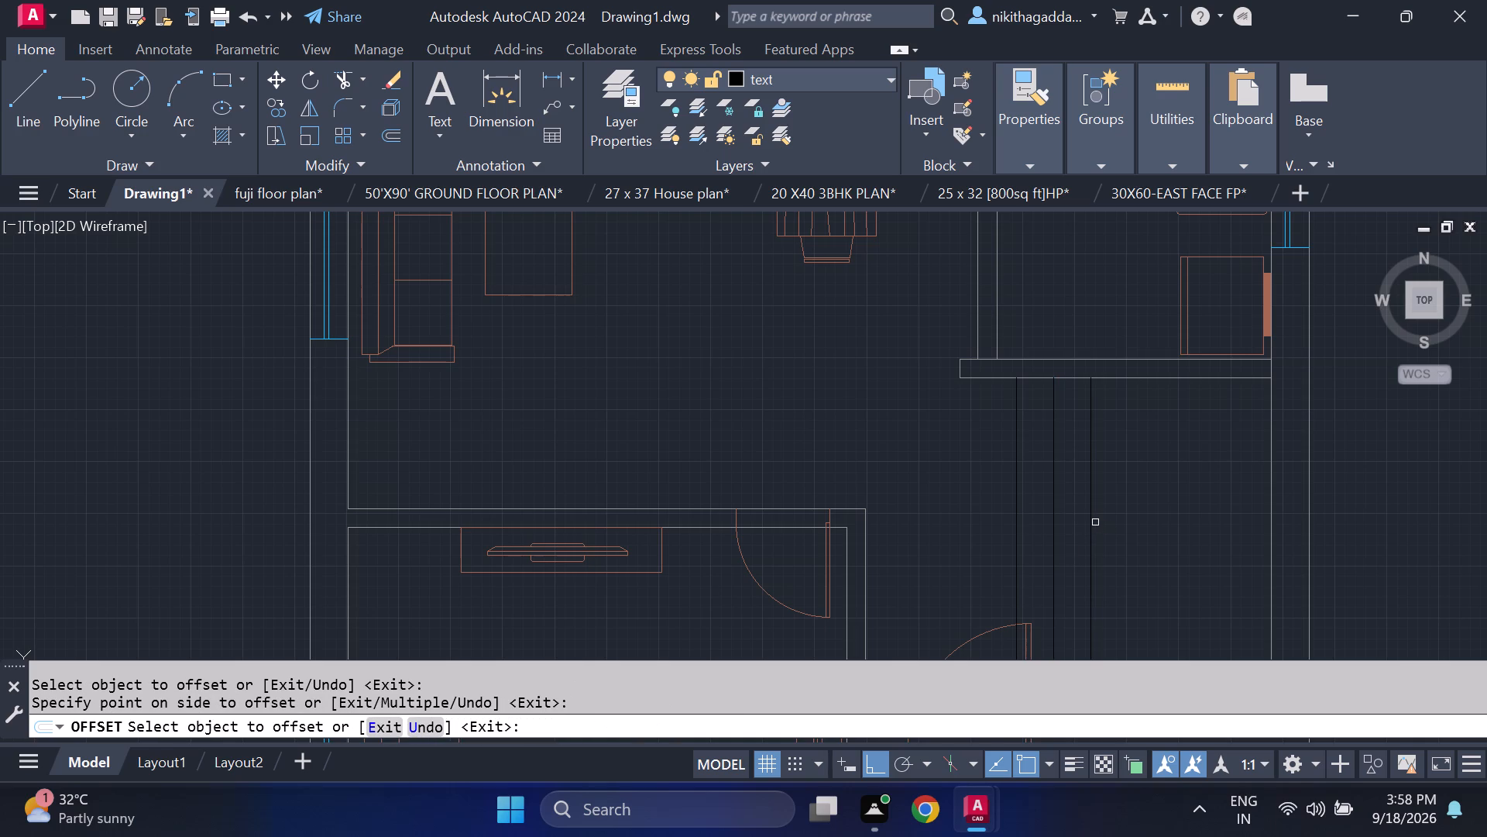
click(1095, 522)
click(1090, 524)
click(1151, 519)
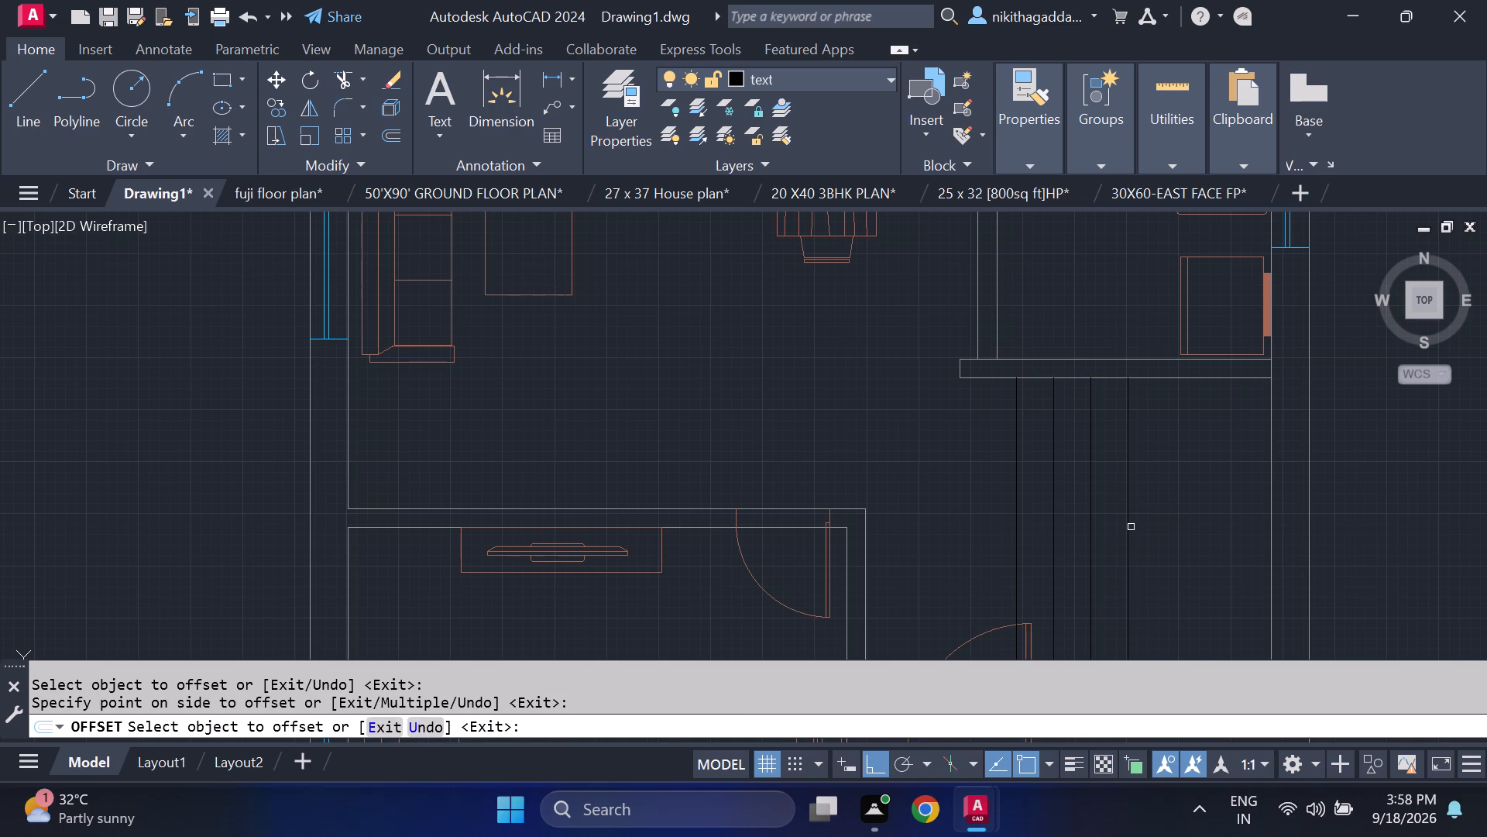
click(1131, 527)
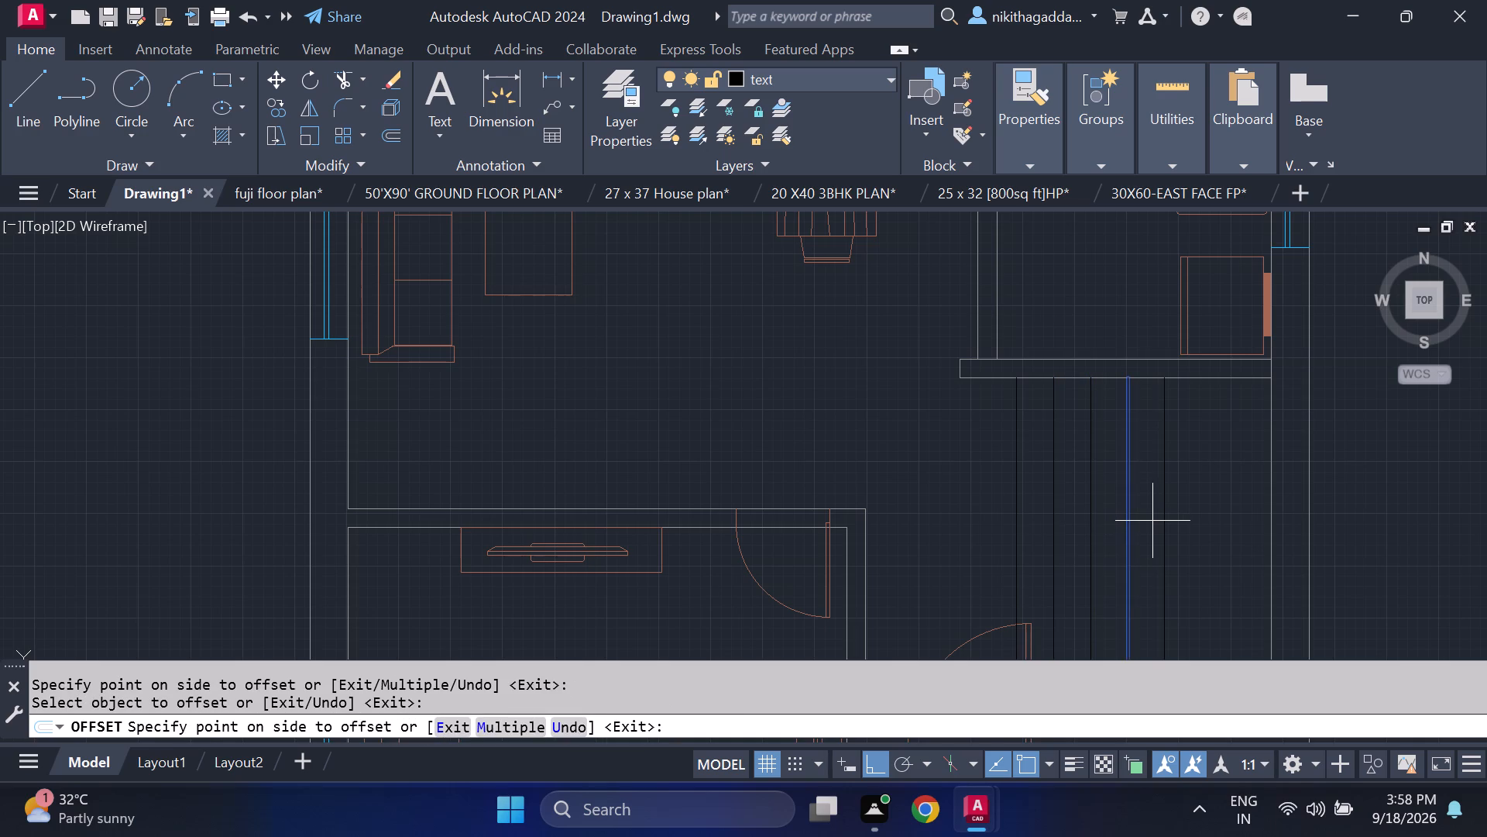
click(1152, 521)
scroll(1177, 523, down, 2)
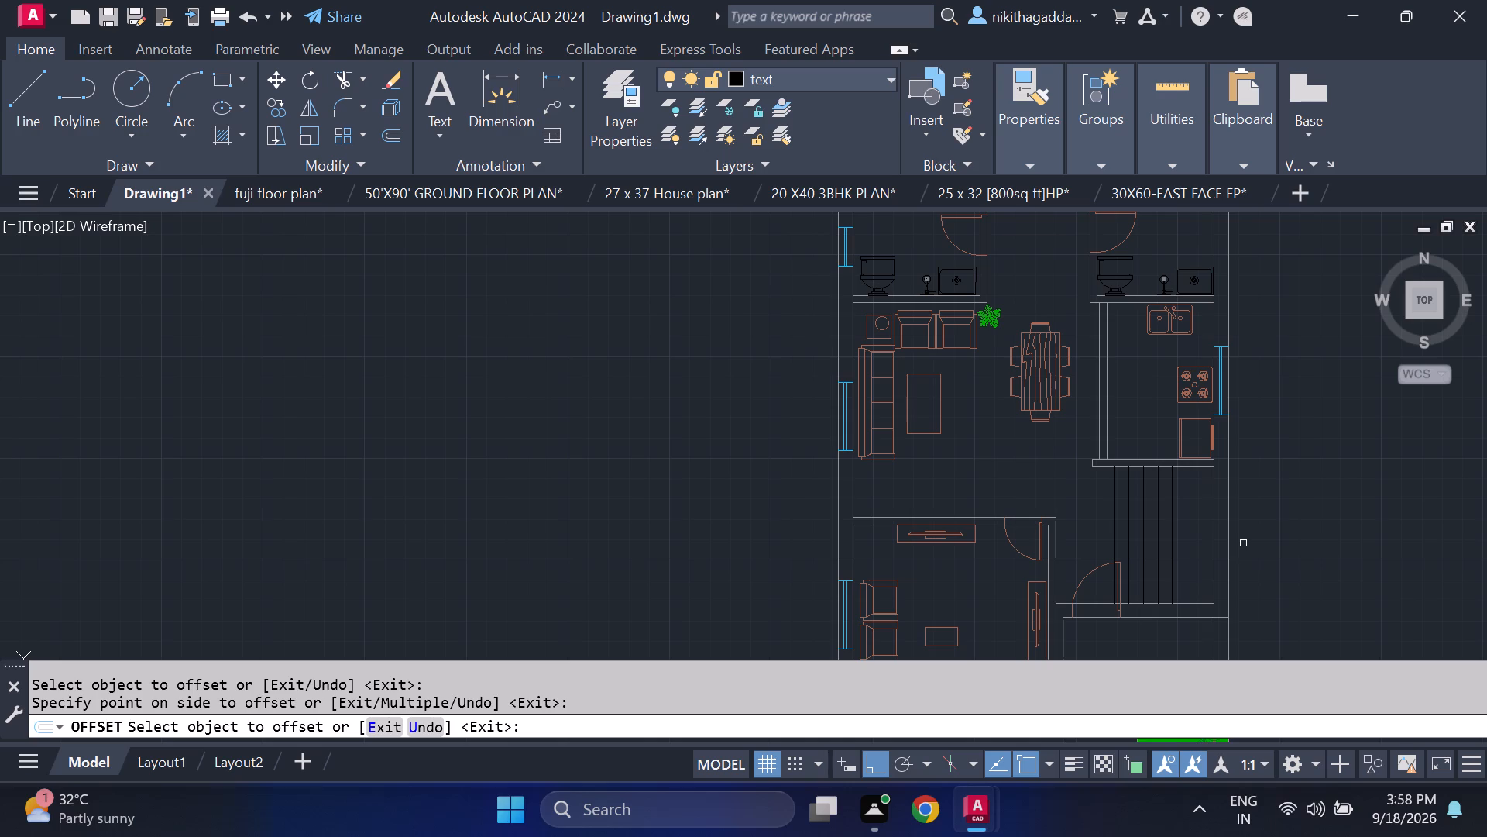
key(Escape)
Trim the westernmost of the parallel lines back to the entrance door's swing arc, removing its long upper part.
text(tr)
key(Return)
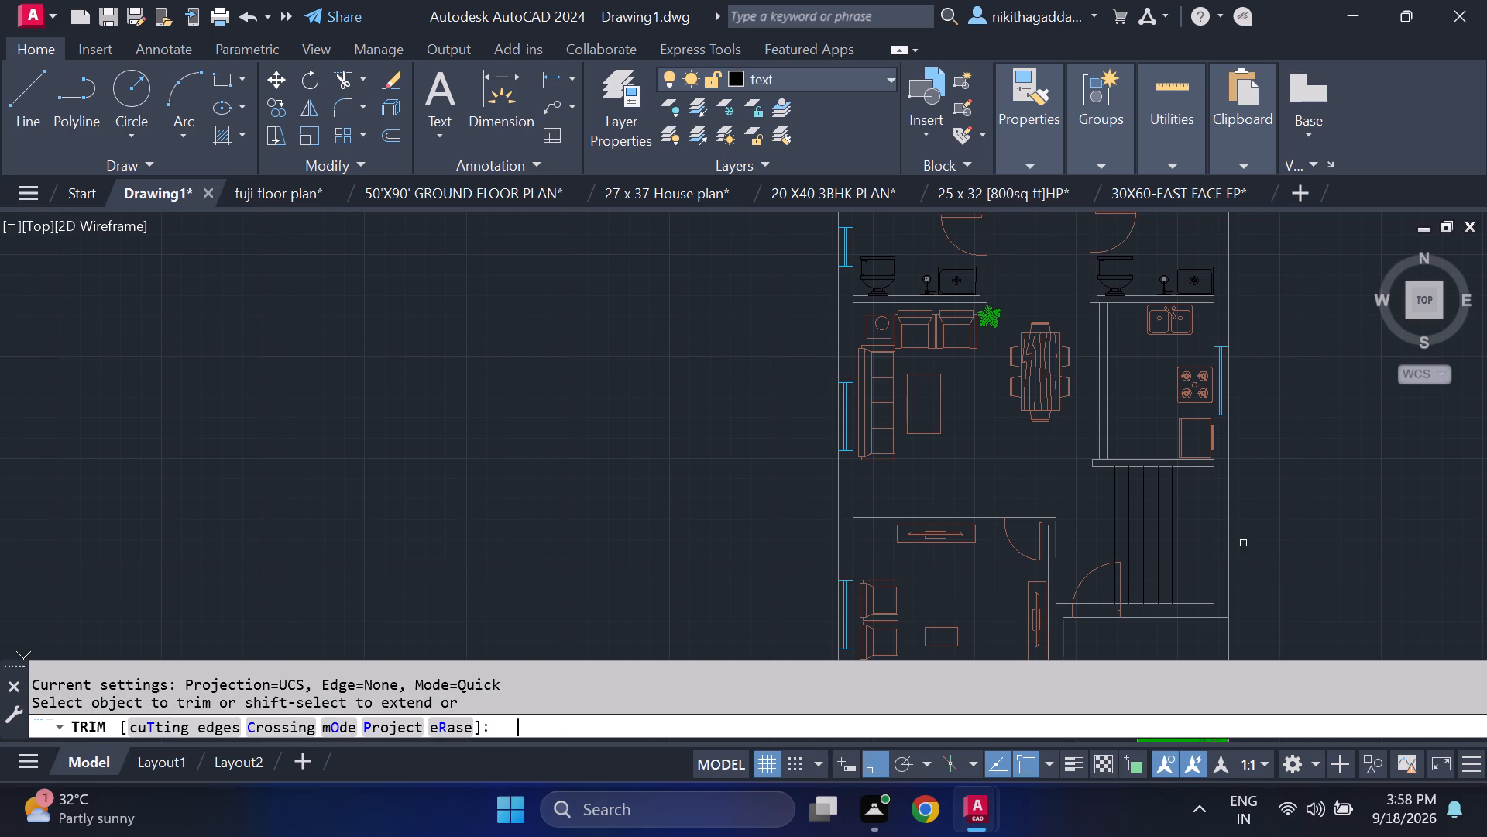
scroll(1111, 580, up, 2)
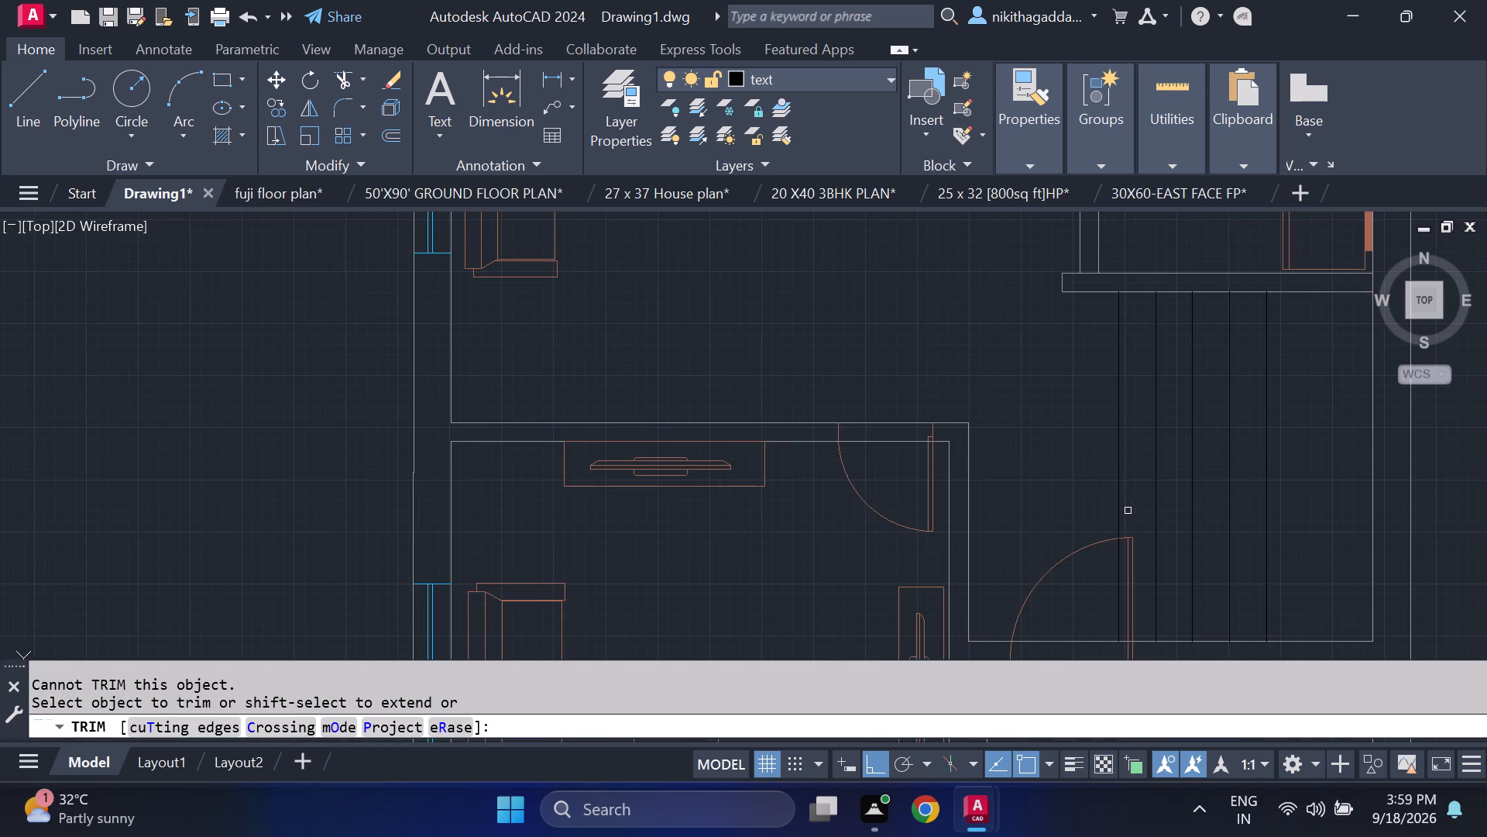
click(1121, 511)
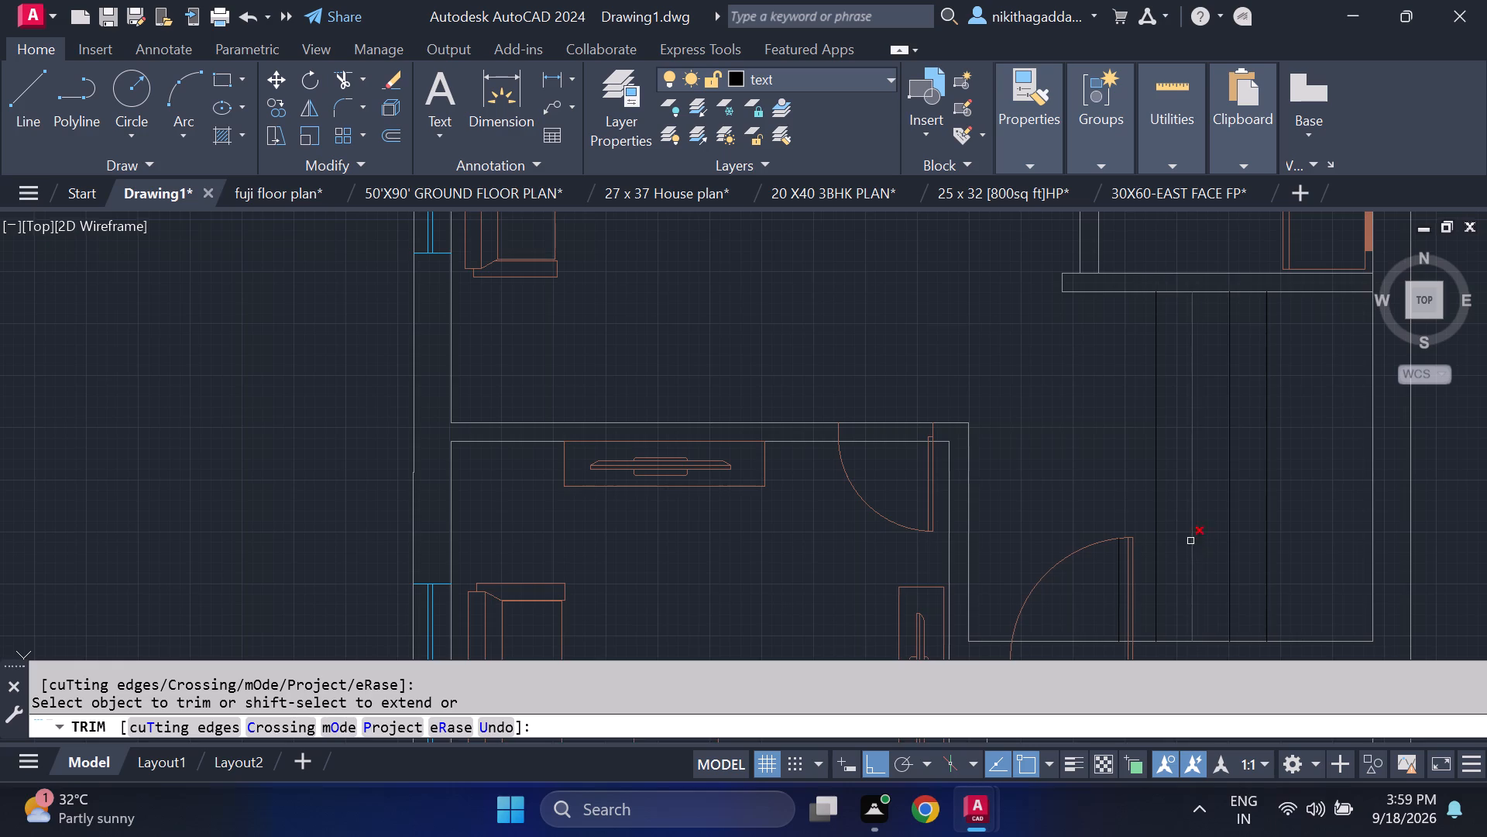
middle_drag(1187, 526, 1086, 414)
scroll(1183, 473, down, 1)
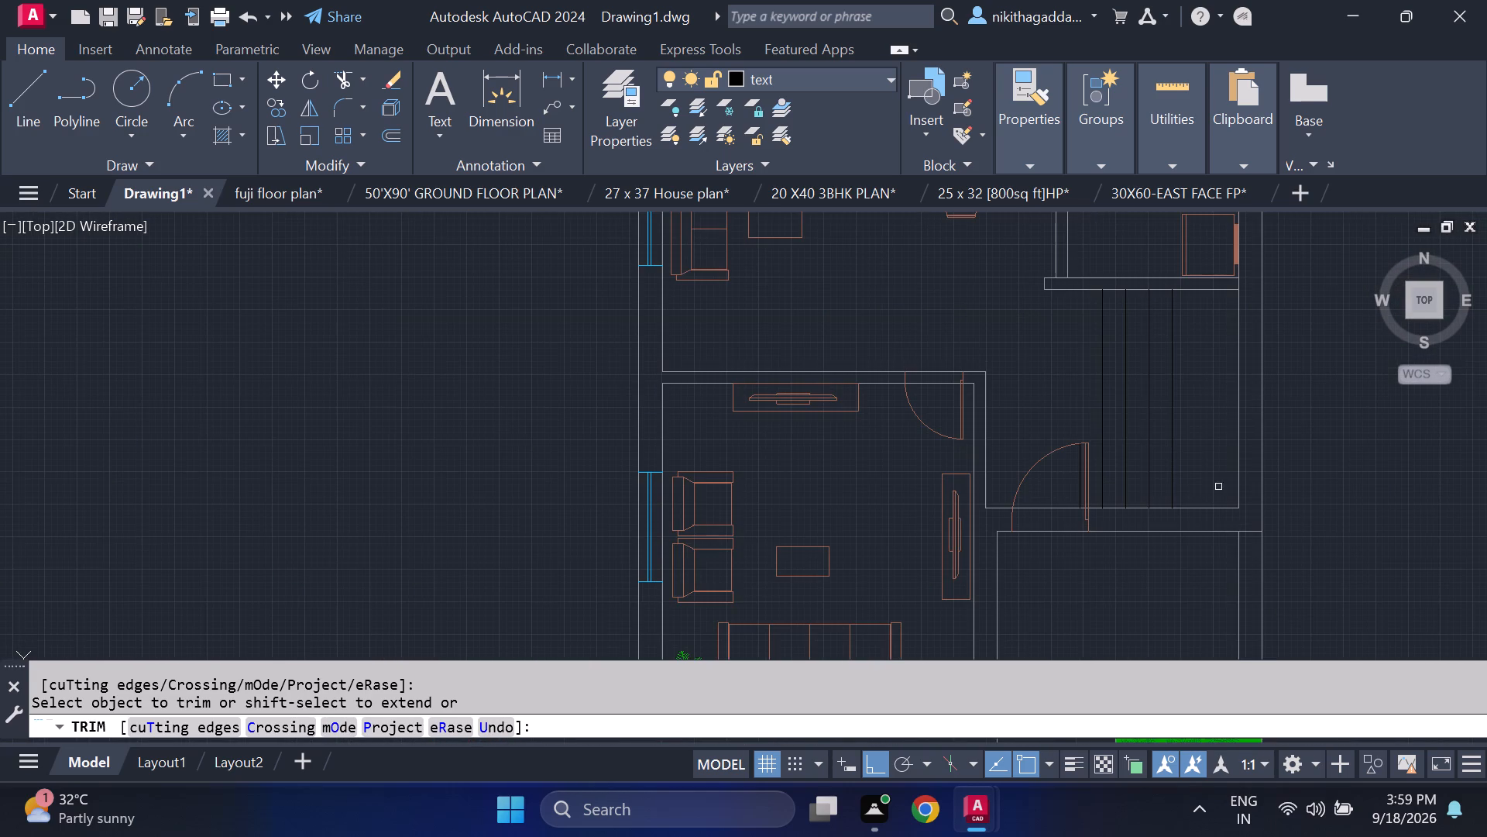
scroll(1166, 429, up, 2)
scroll(1249, 447, down, 1)
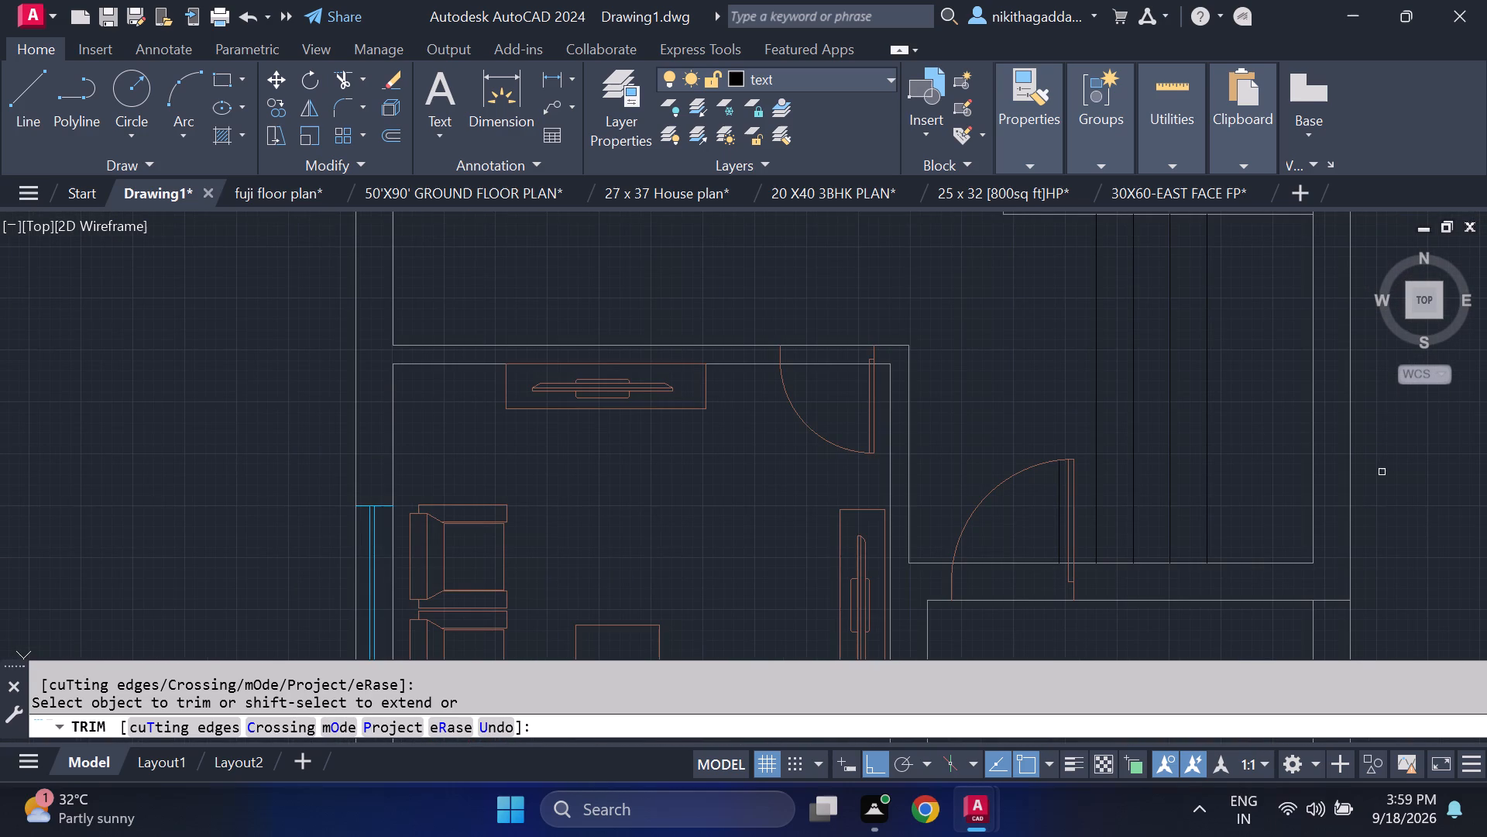
key(Escape)
Draw a horizontal line from the midpoint of the easternmost stair tread line to the east wall's inner face, and turn Ortho off.
key(l)
key(Return)
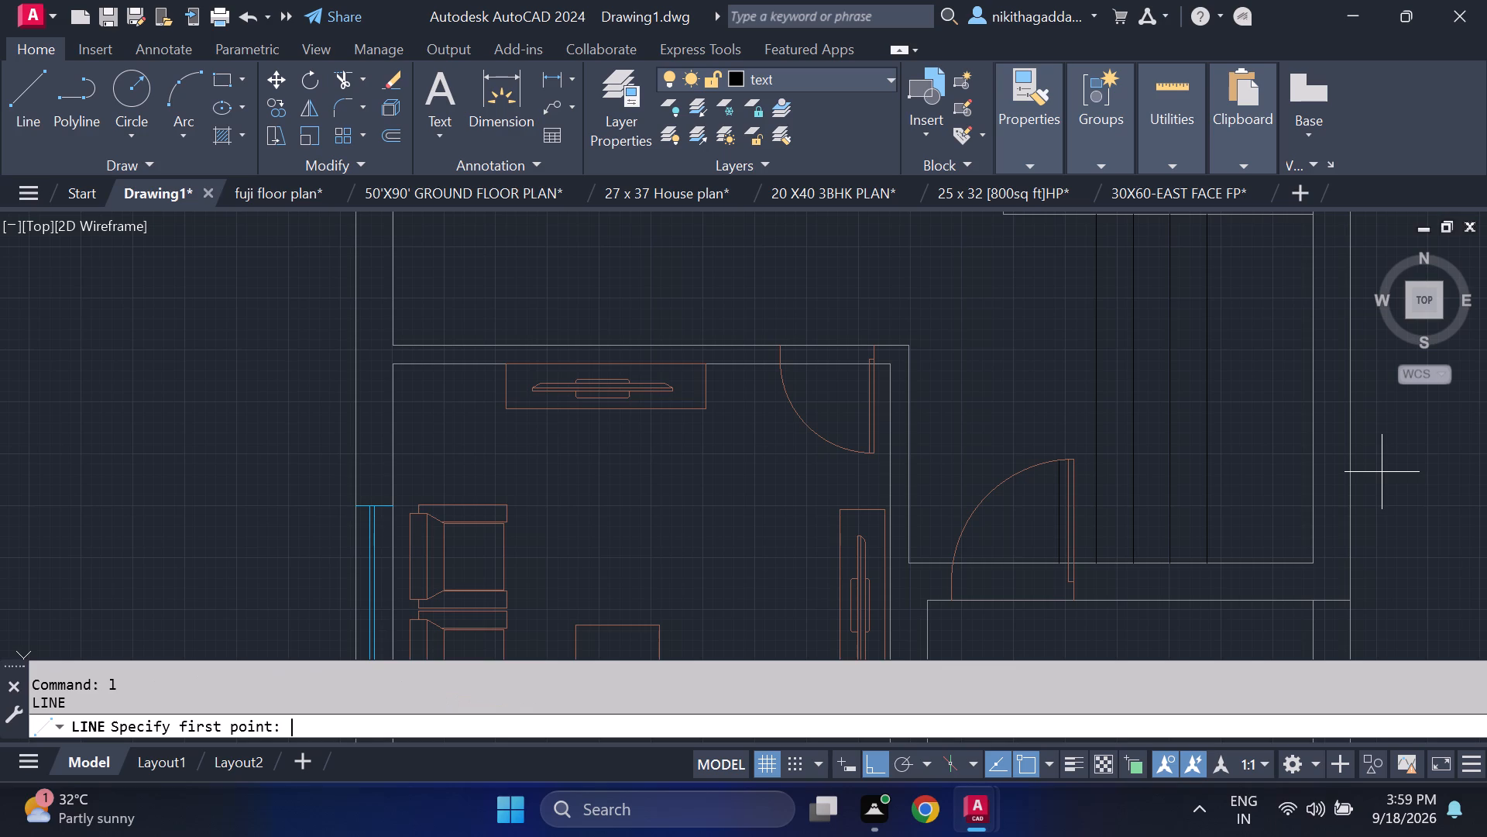
middle_drag(1254, 419, 1151, 539)
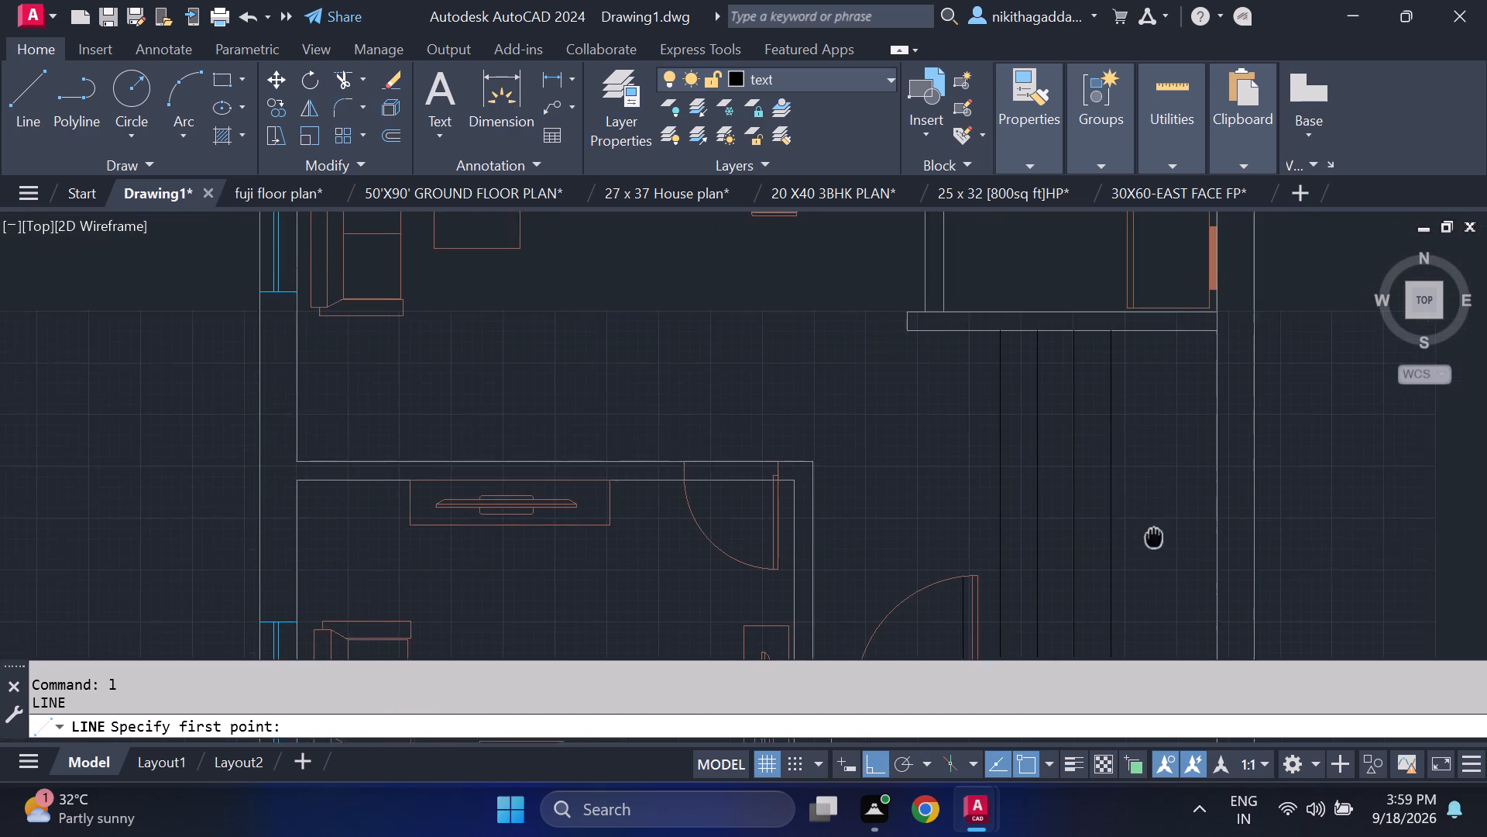
middle_drag(1151, 539, 1147, 539)
click(1105, 512)
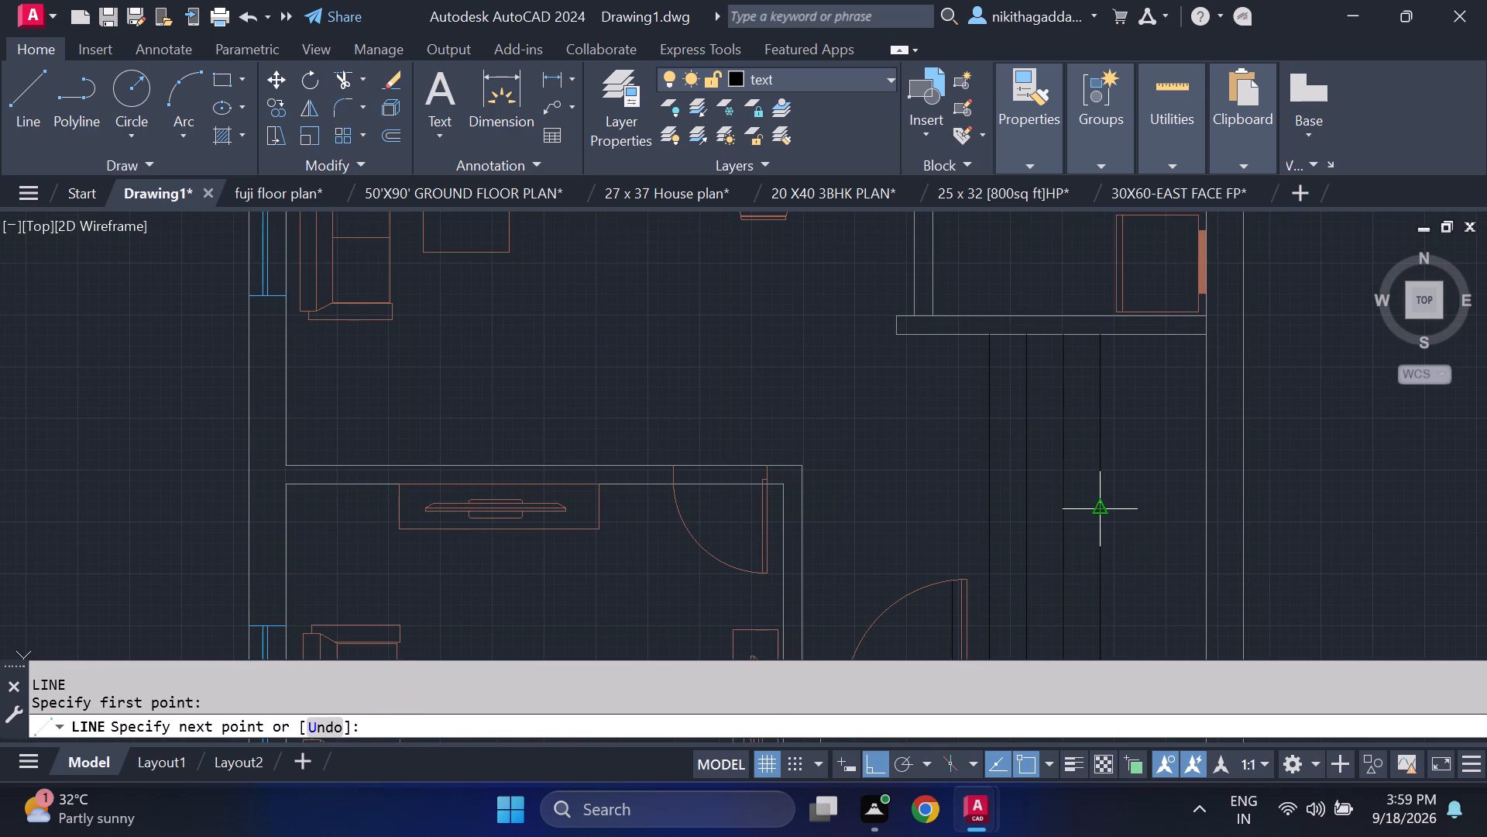
click(1206, 512)
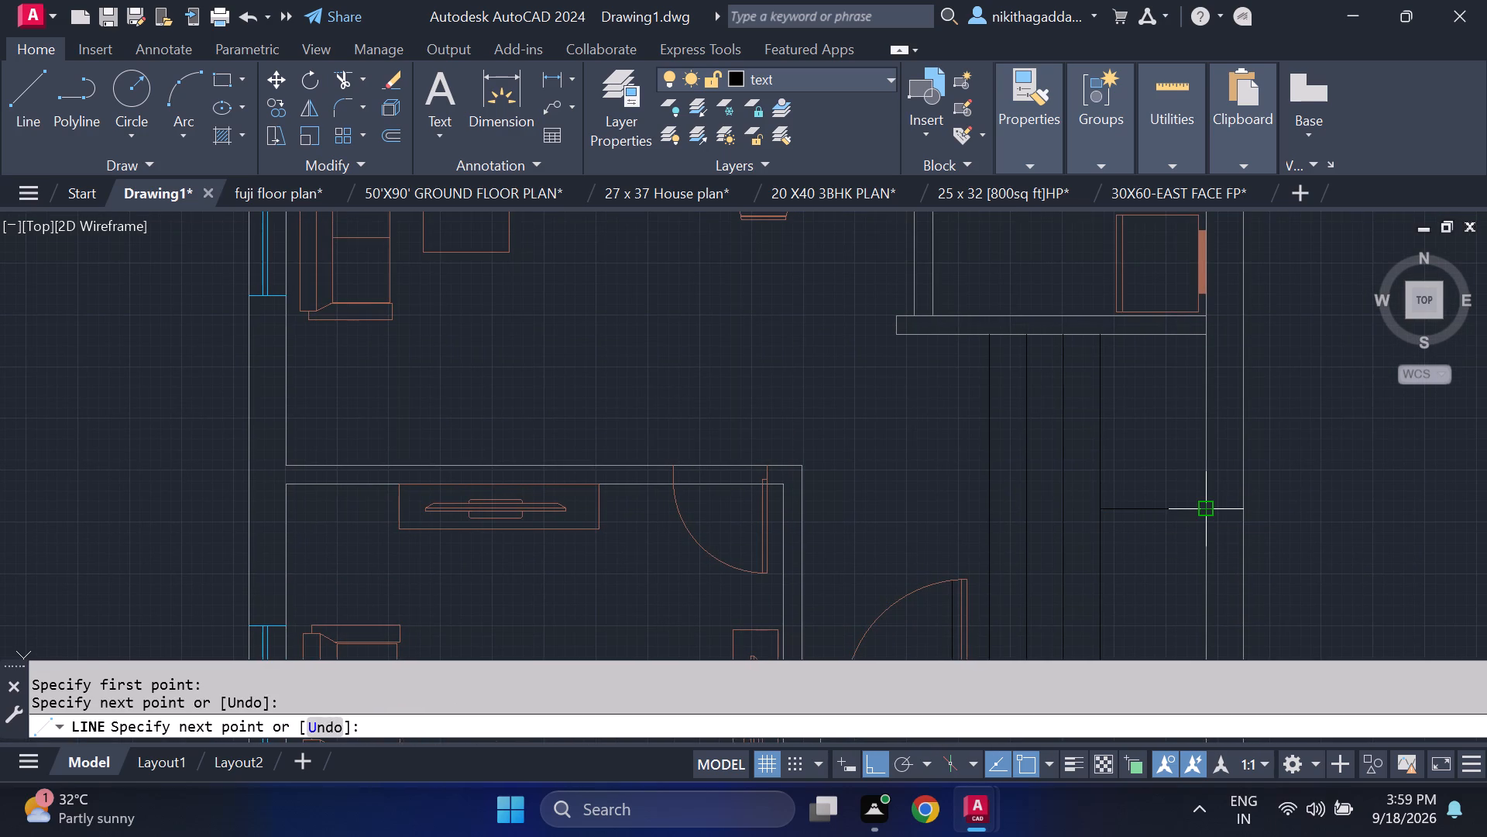
key(F8)
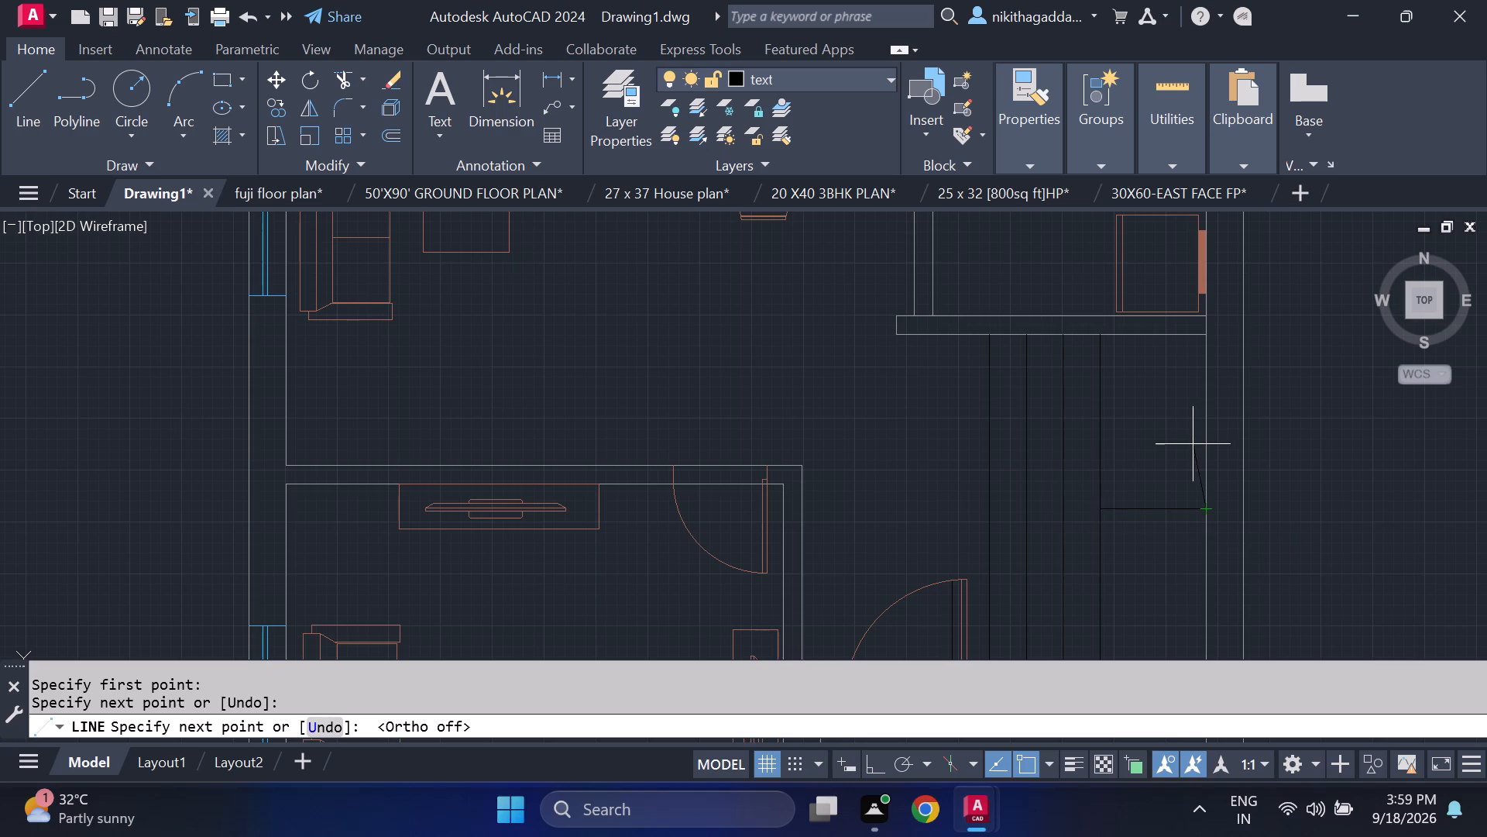
key(Escape)
Draw two slanted winder lines from the tread line's midpoint to the east wall, one ending north and one south of the horizontal line.
key(l)
key(Return)
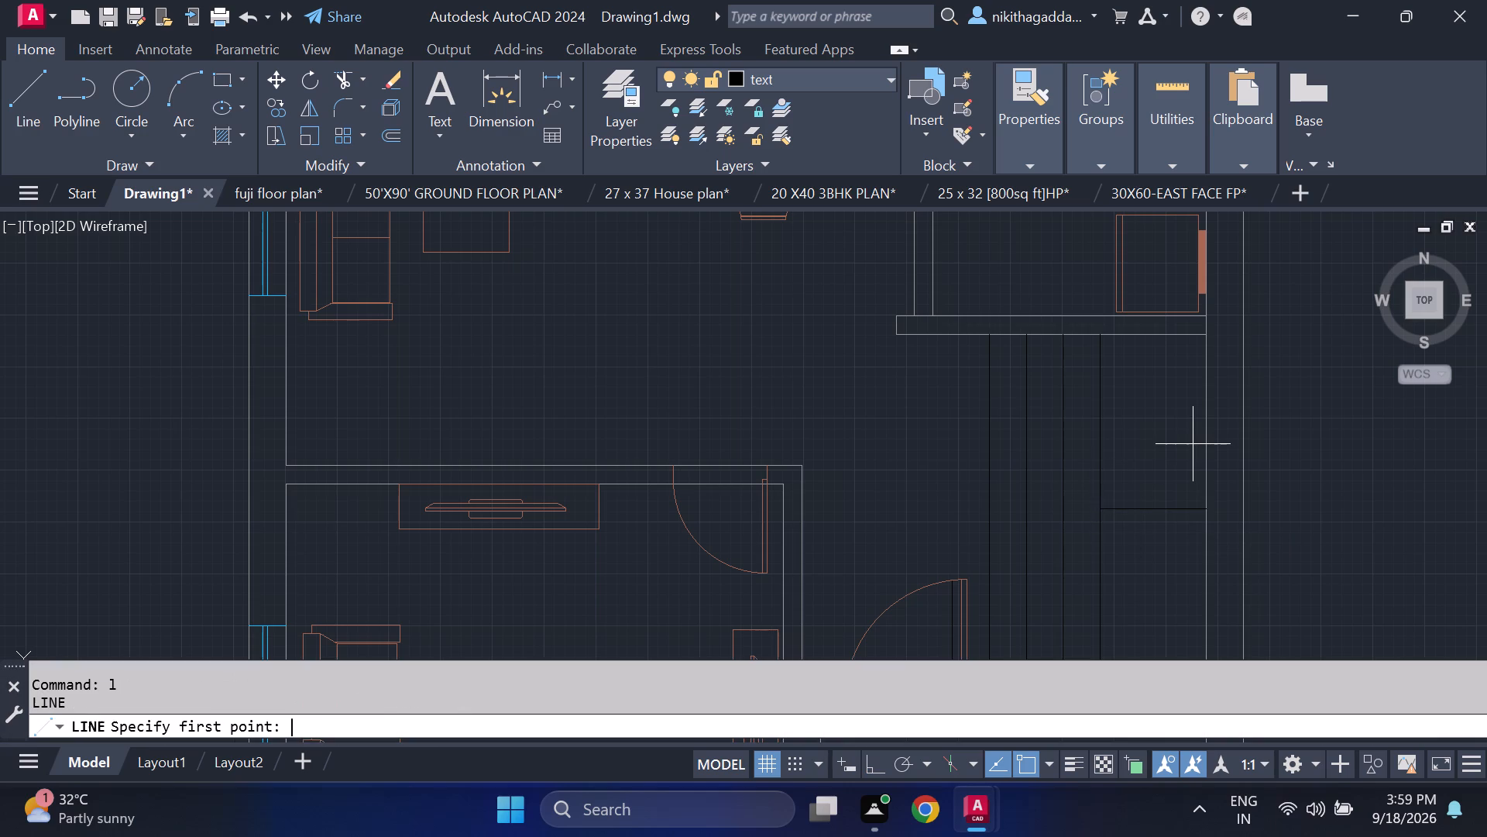
click(1104, 507)
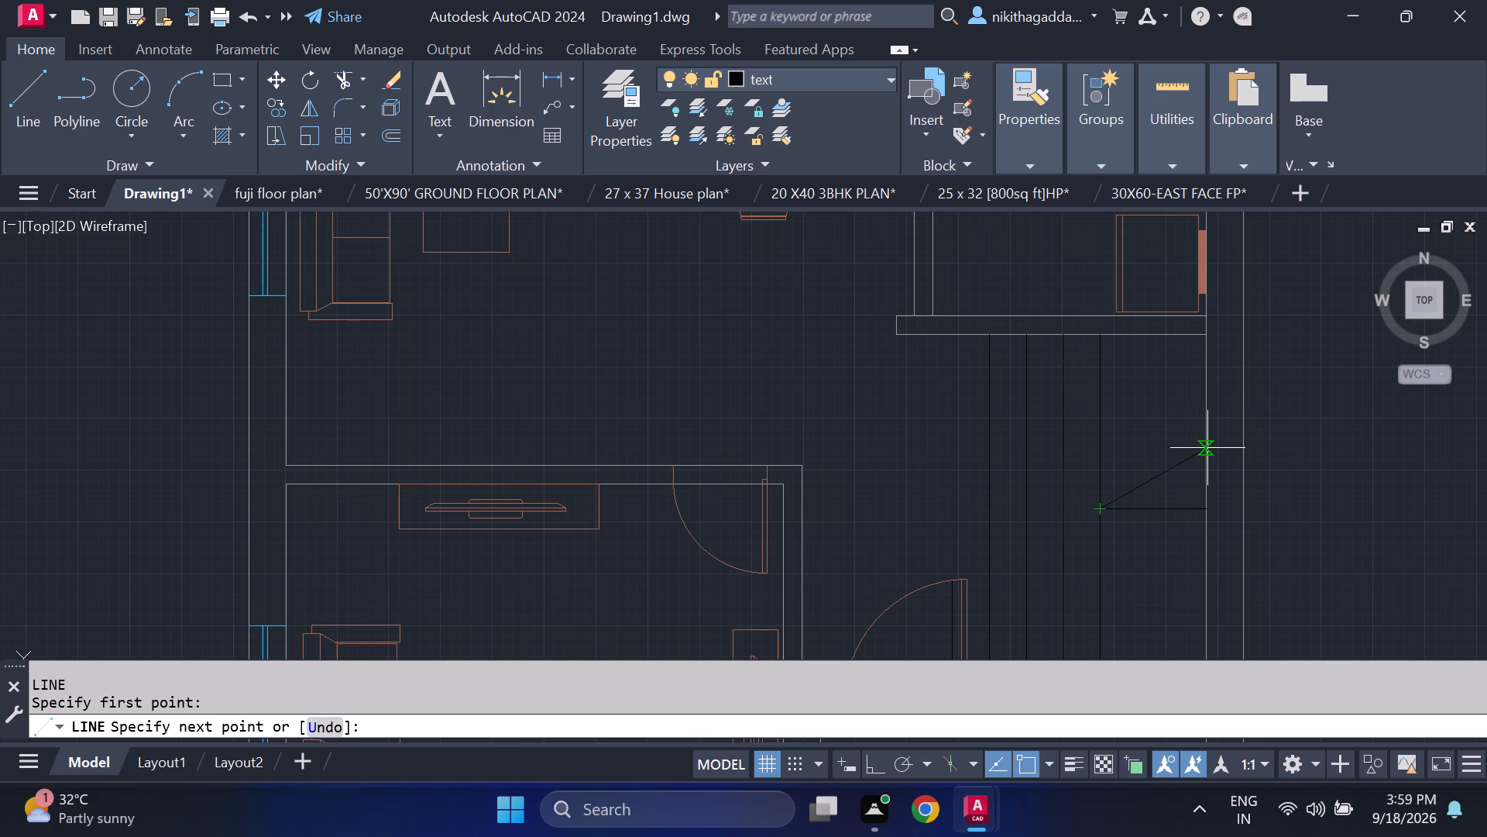
click(1210, 460)
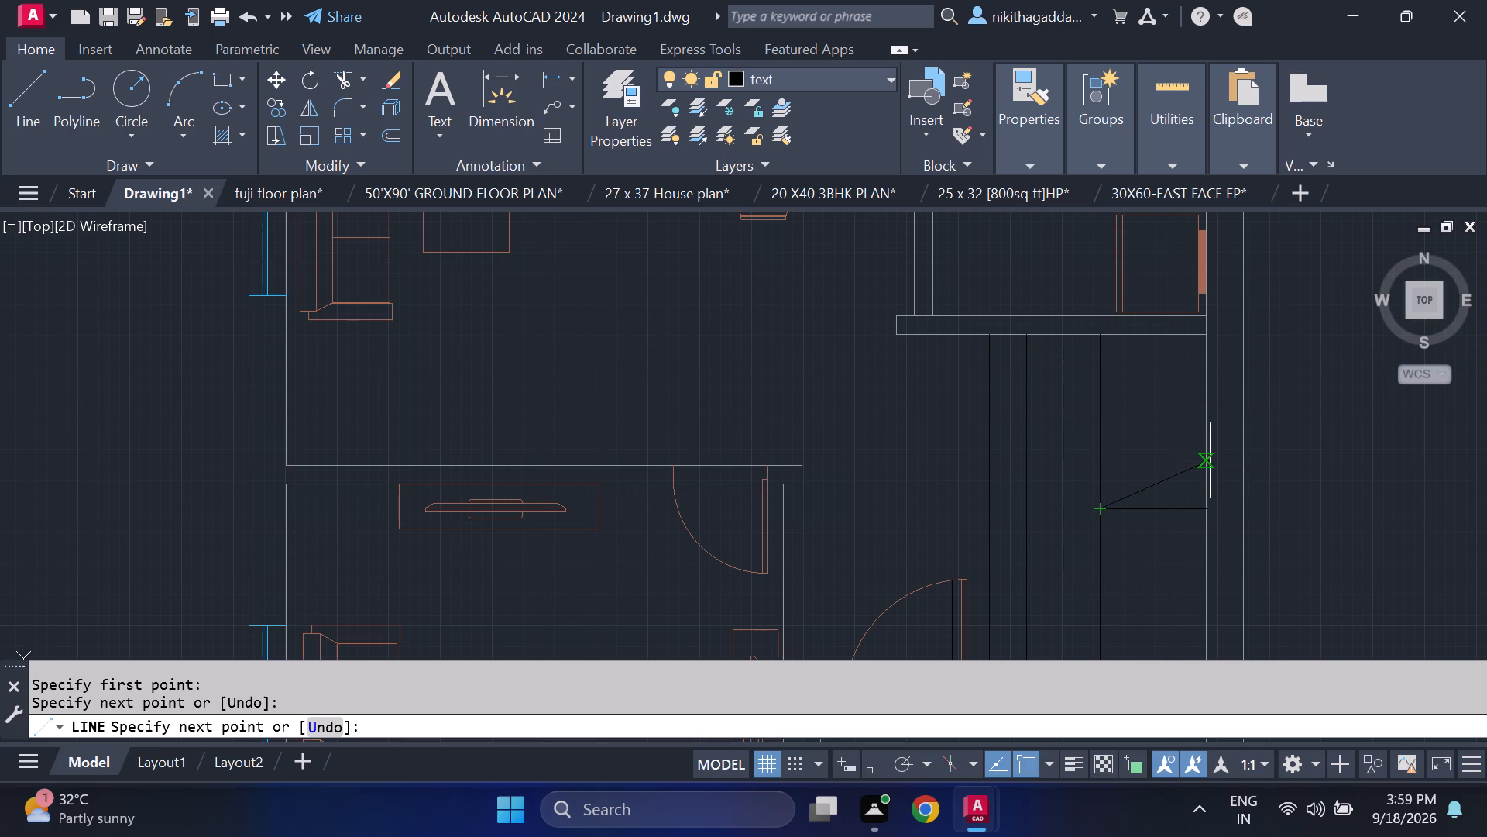
key(Escape)
key(l)
key(Return)
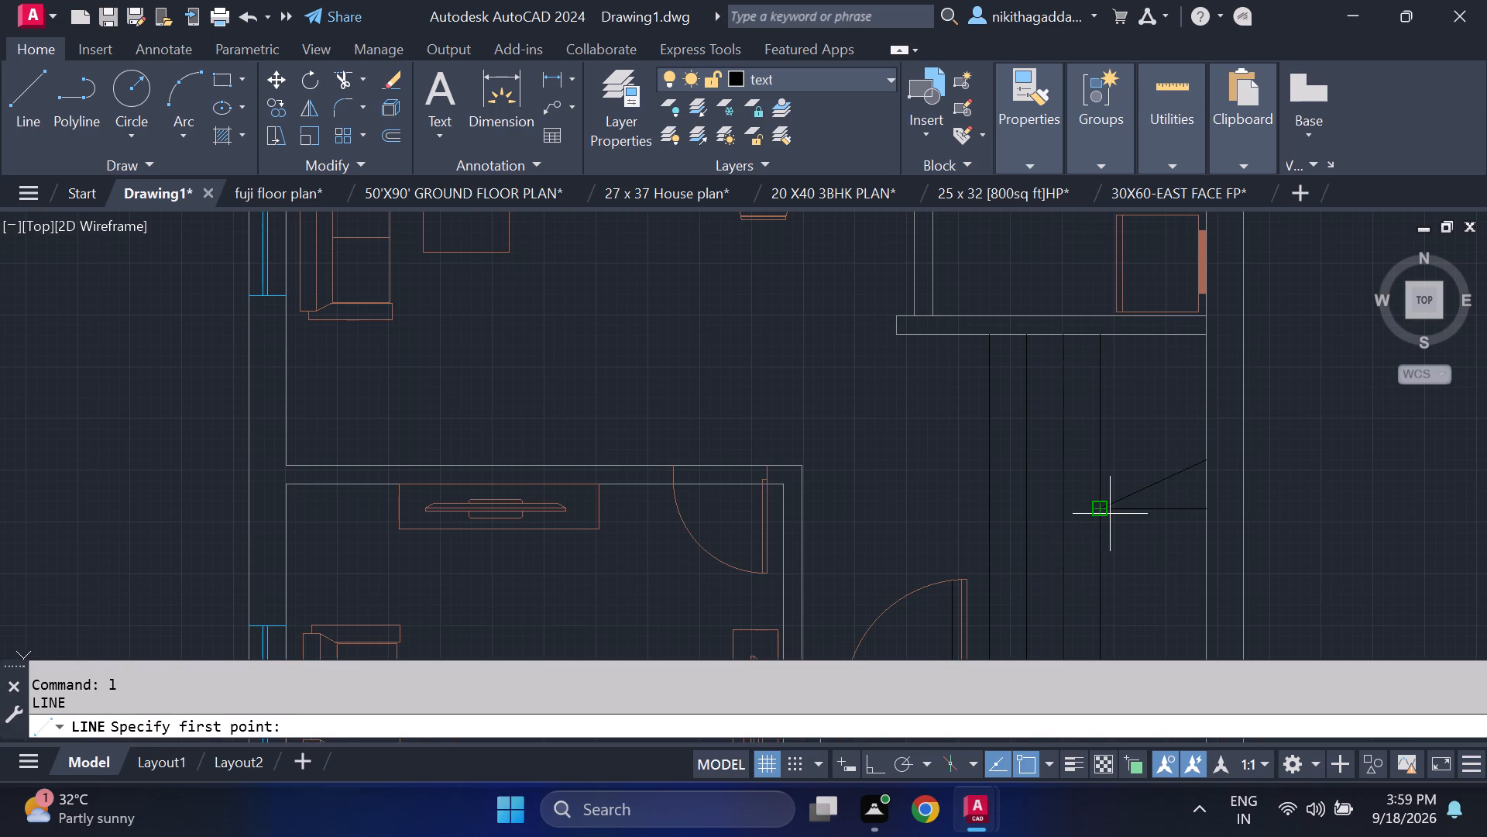
click(1110, 514)
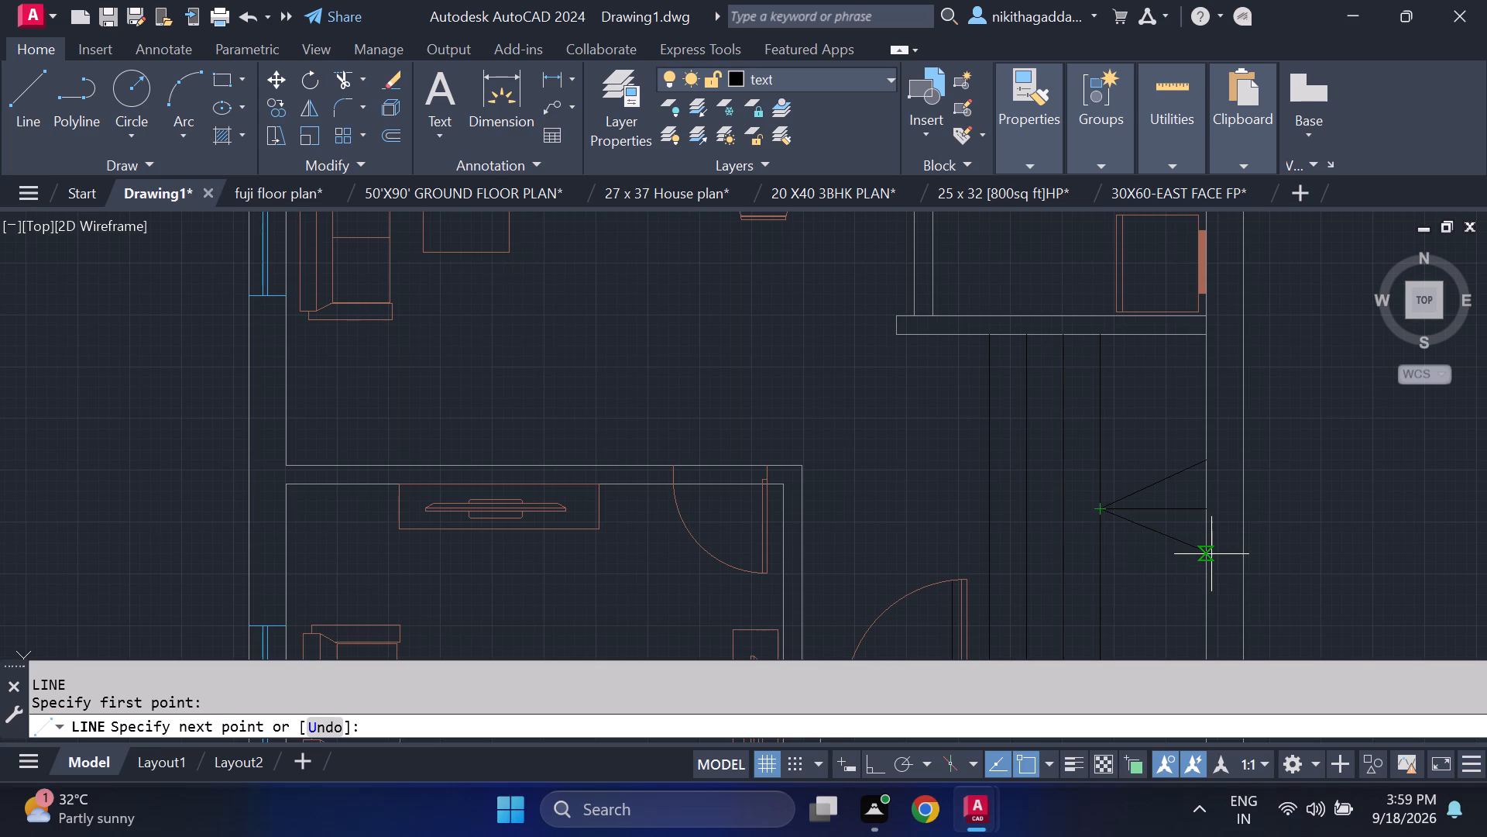
click(1211, 554)
key(Escape)
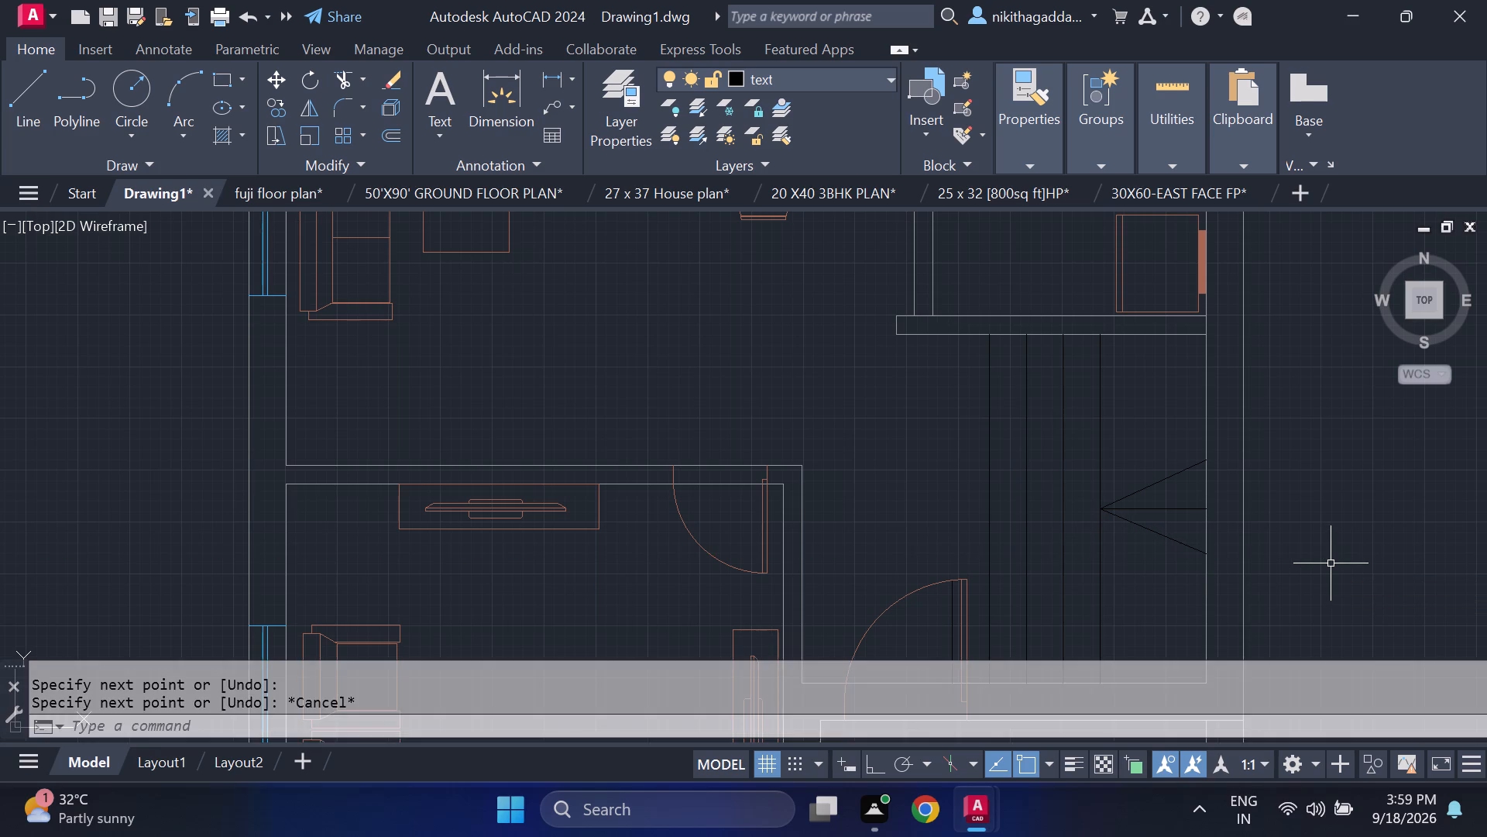
Draw two more winder lines from the same midpoint, one to the stairwell's northeast corner and one to its southeast corner.
key(space)
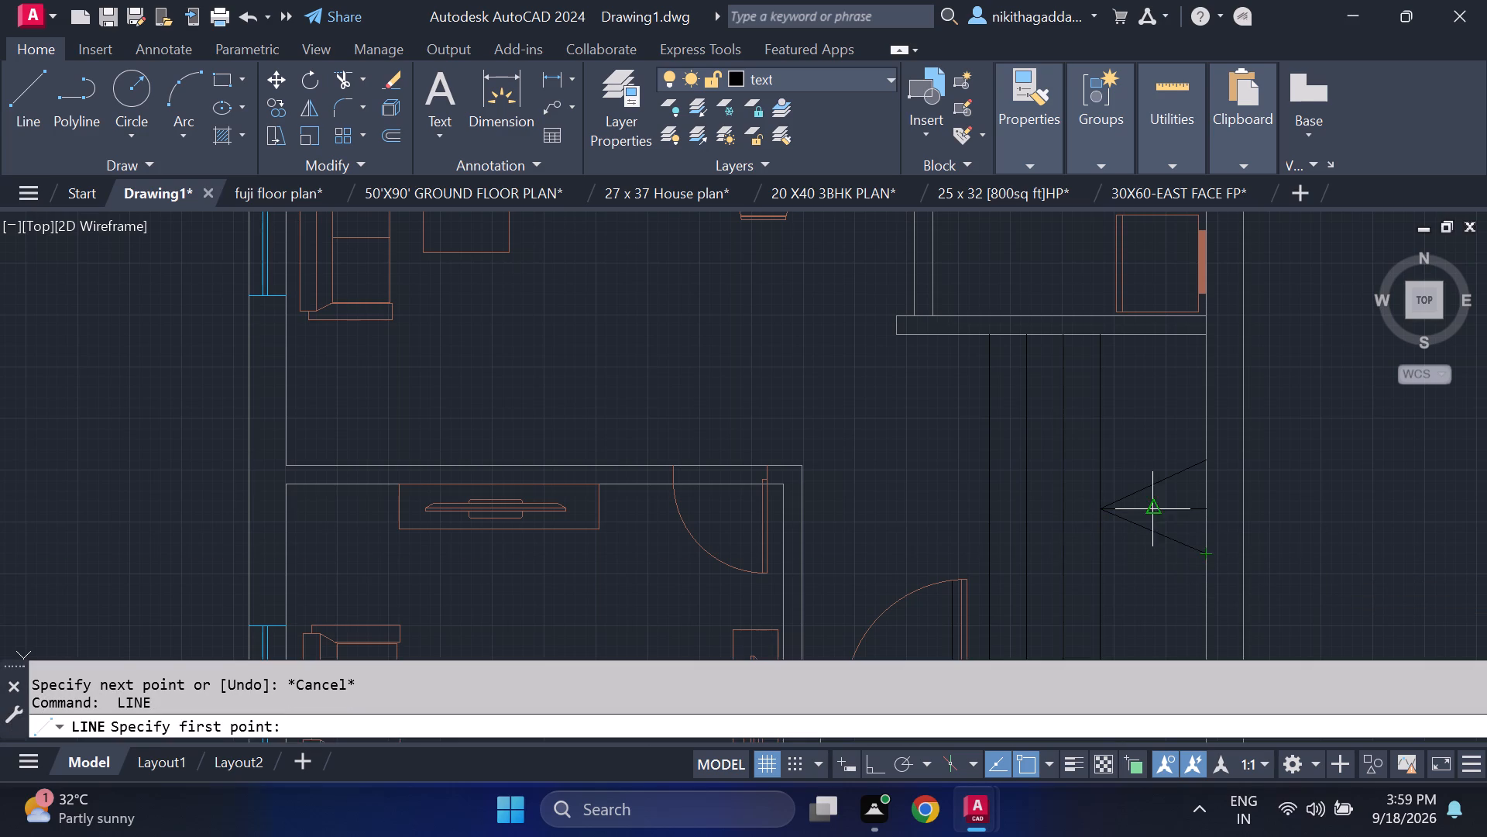
click(1106, 507)
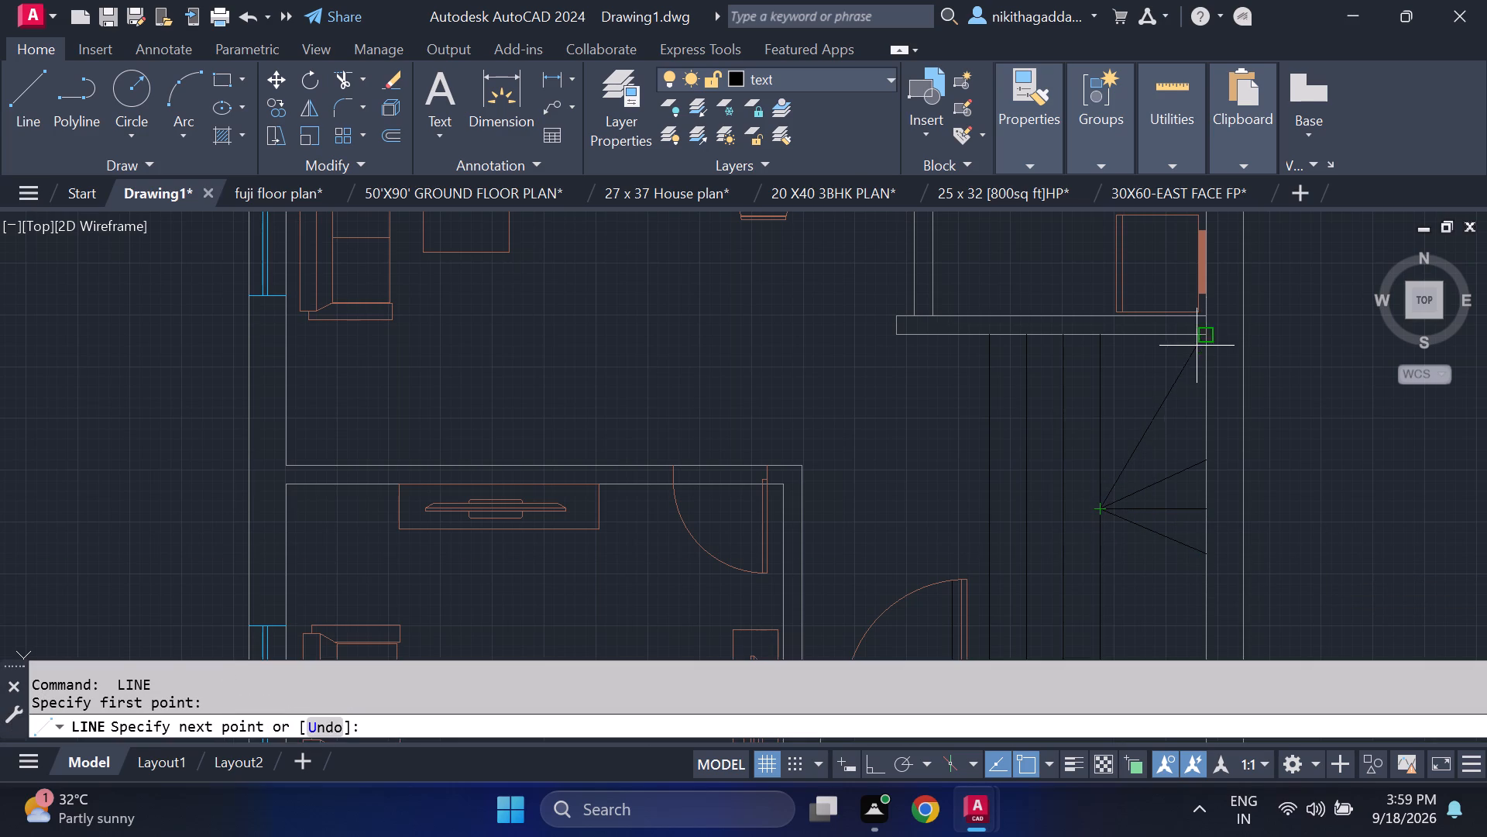
click(1207, 332)
key(Escape)
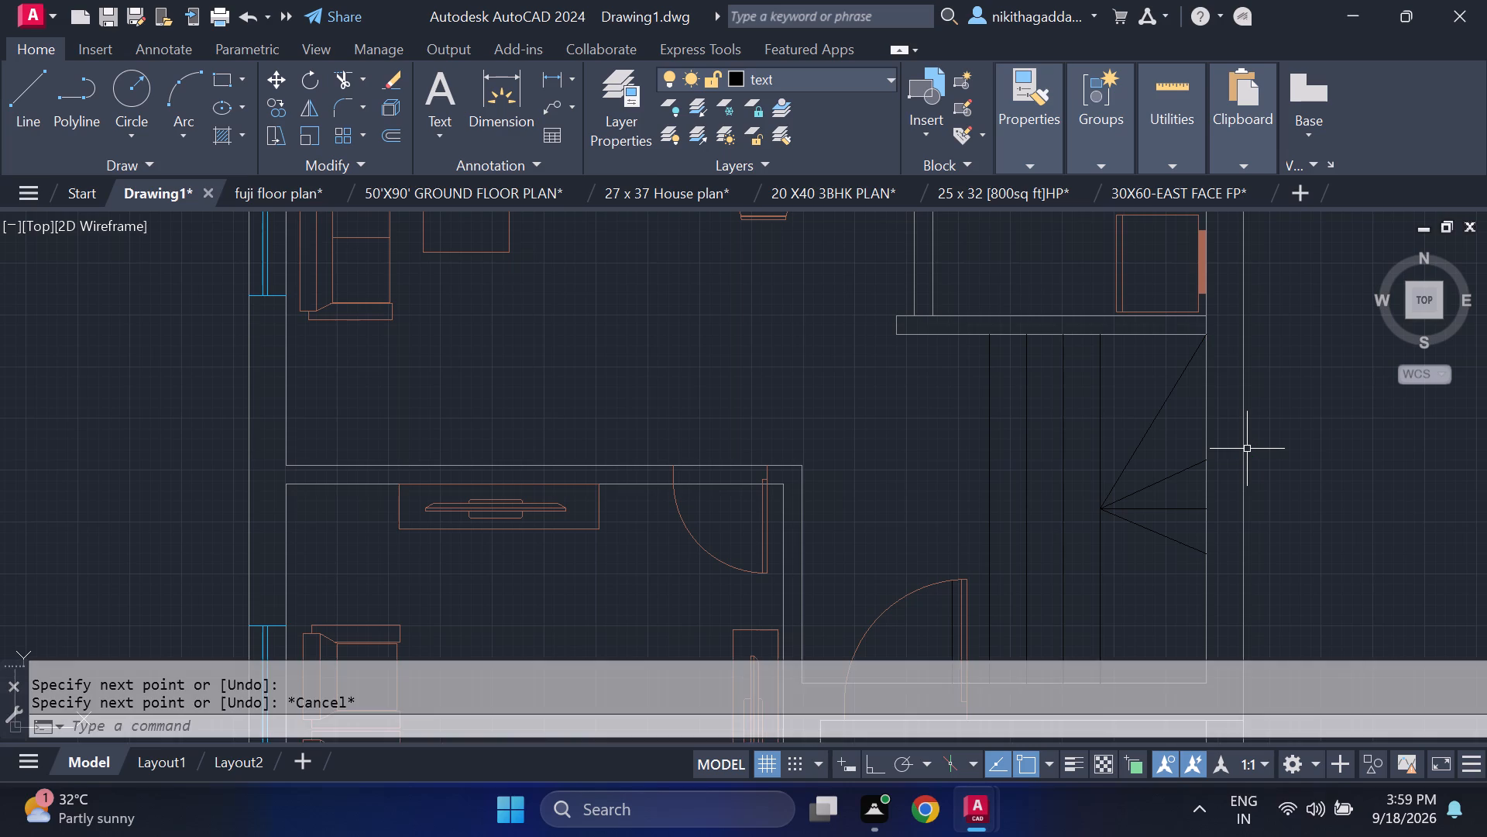
key(space)
middle_drag(1148, 446, 1132, 381)
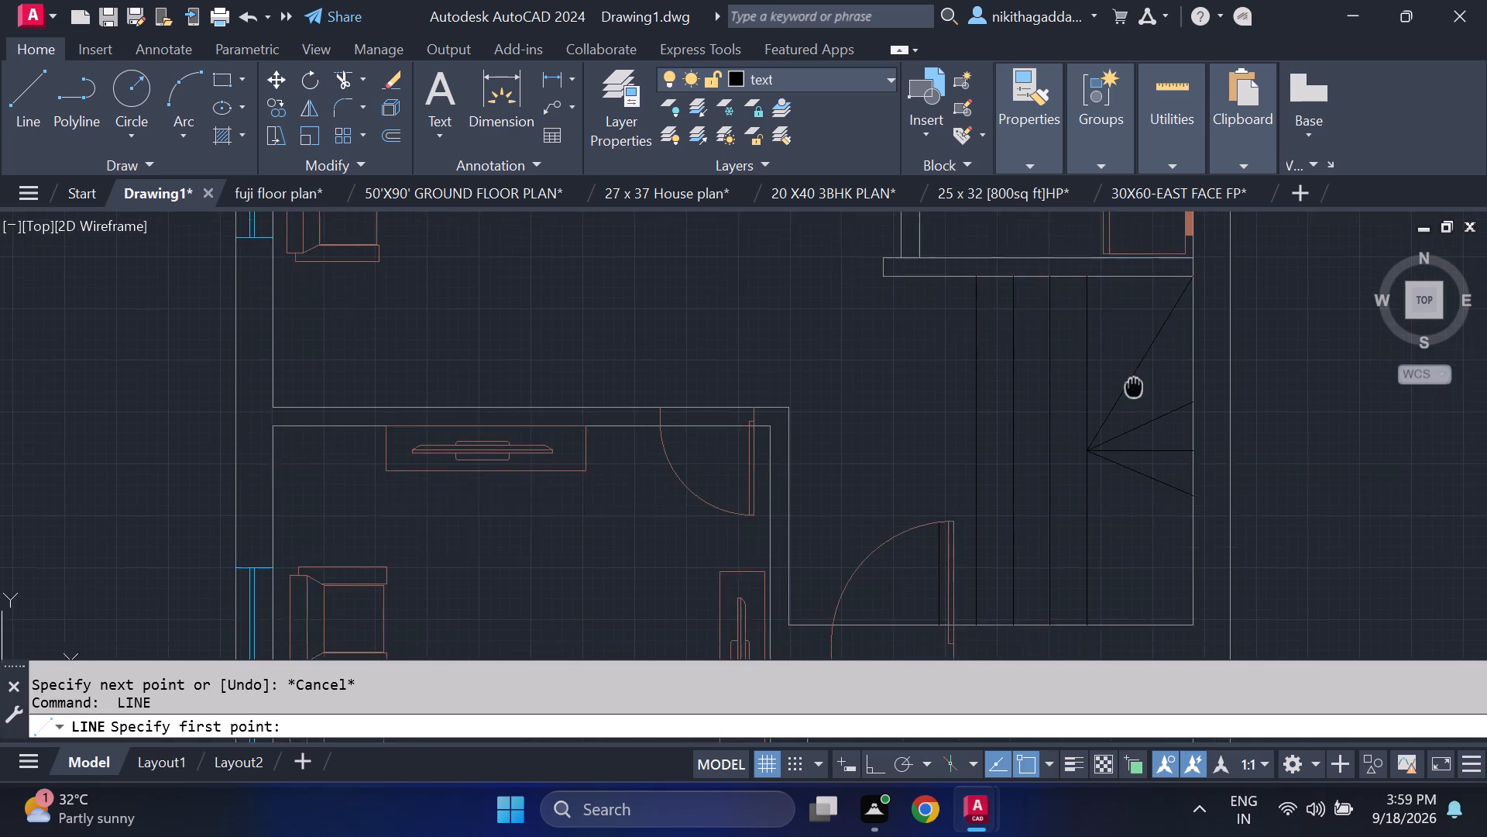
middle_drag(1132, 381, 1108, 321)
click(1061, 387)
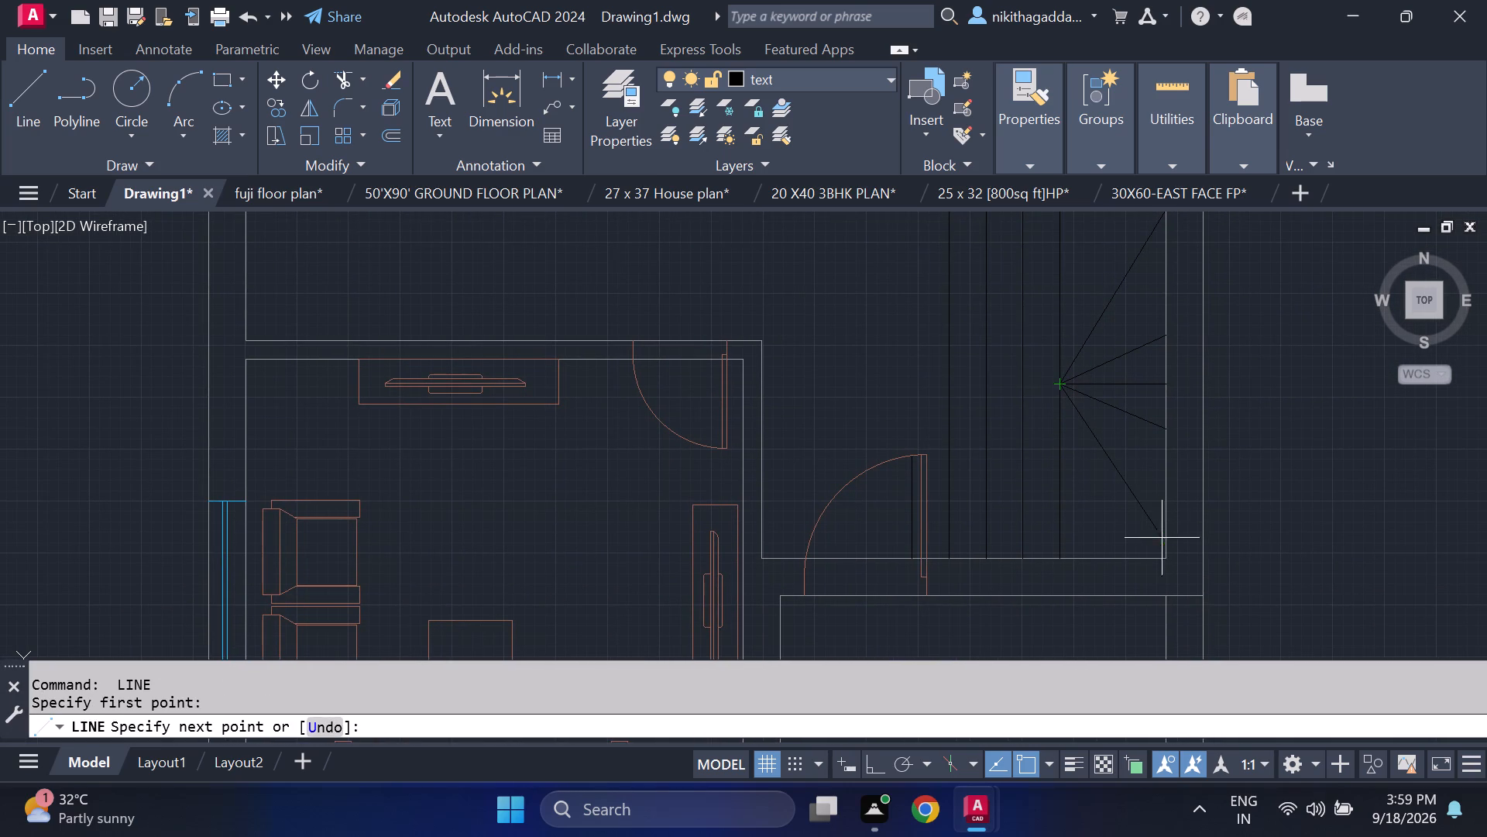
click(1173, 565)
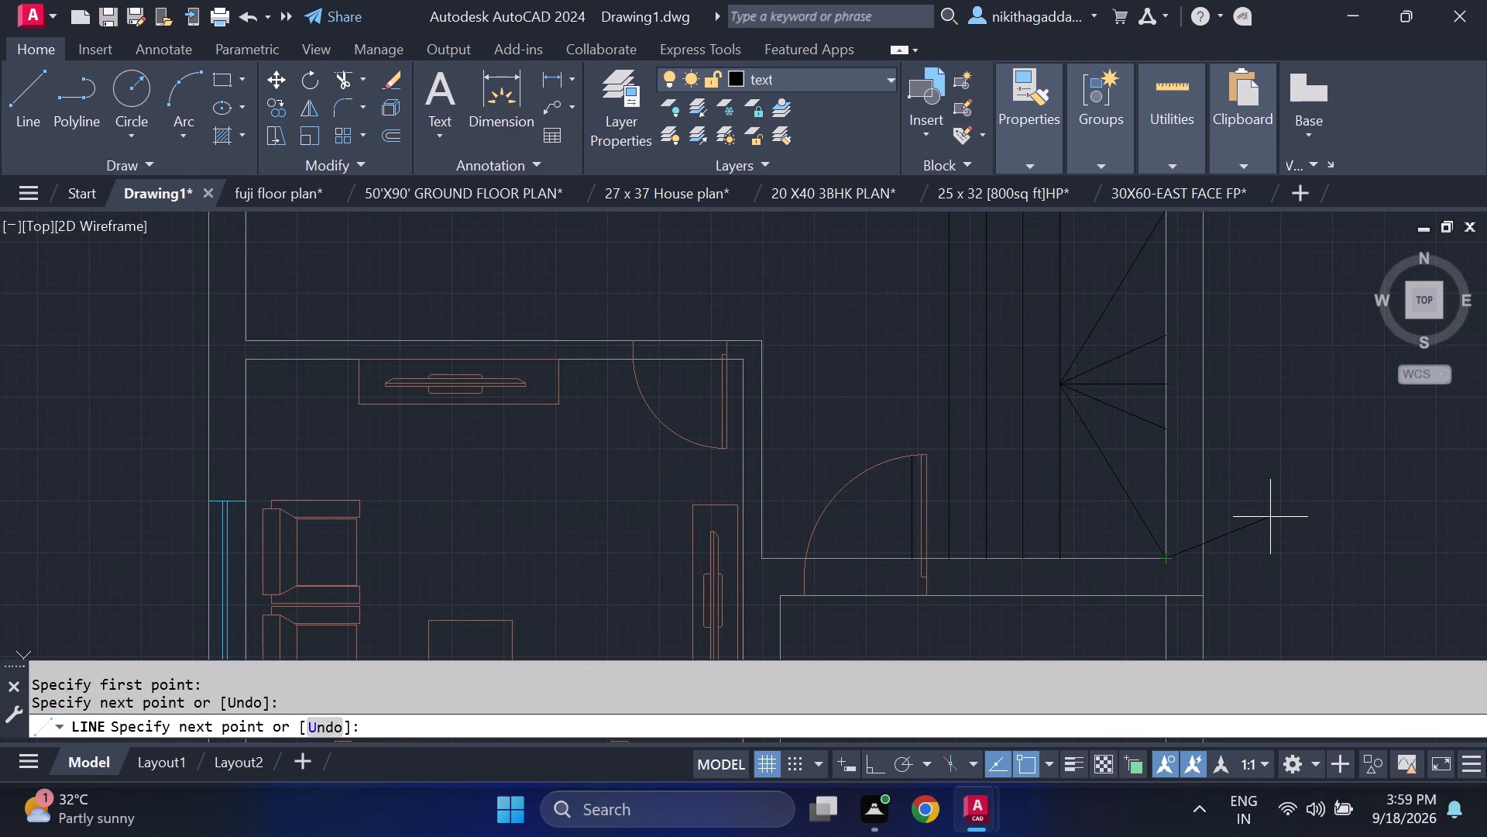
key(Escape)
Draw a winder line from the same midpoint up to the kitchen's south wall, about midway between the easternmost tread line and the corner.
key(l)
key(Return)
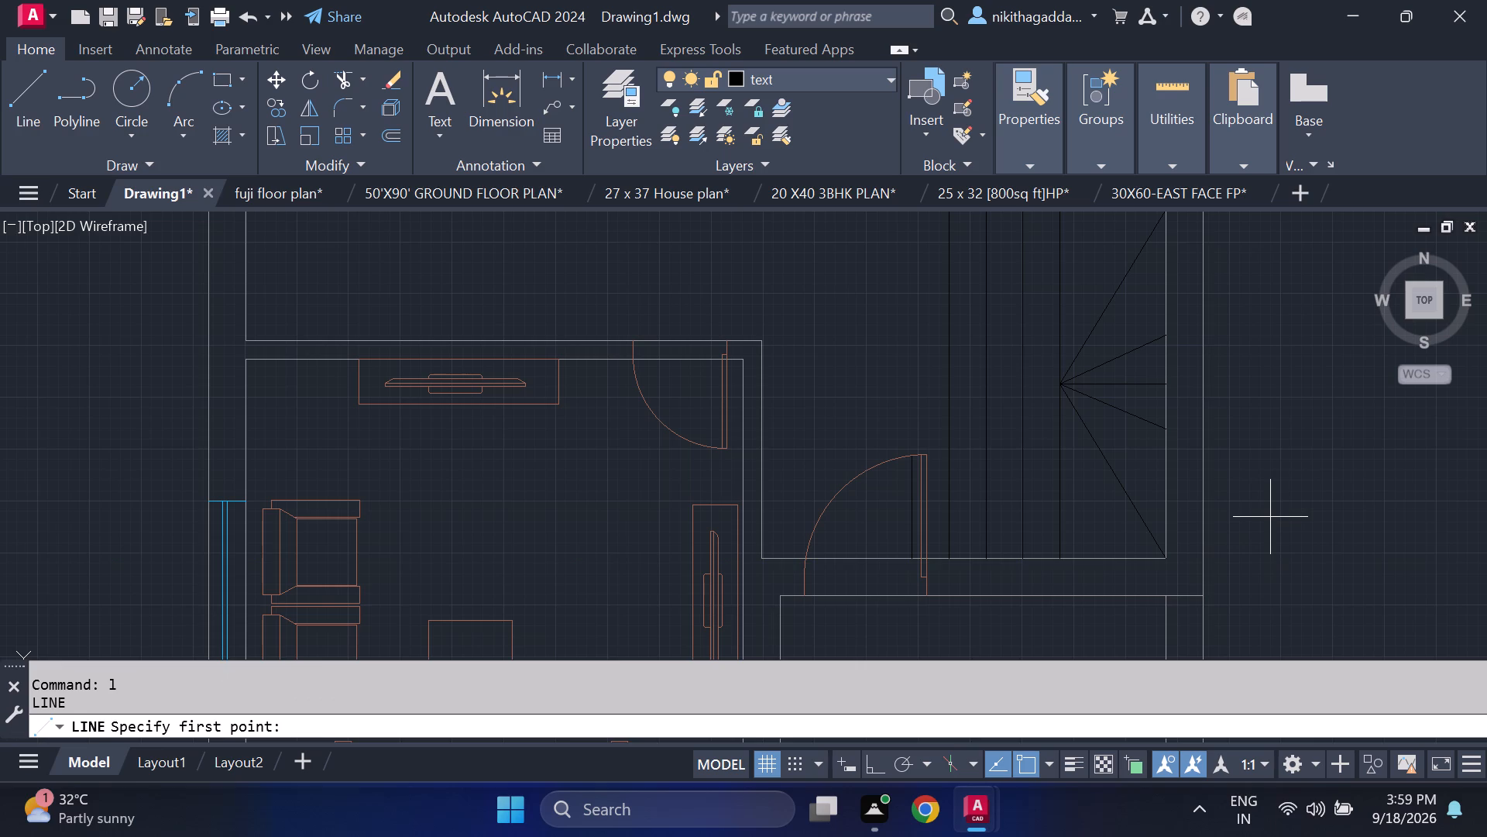
scroll(1067, 462, down, 2)
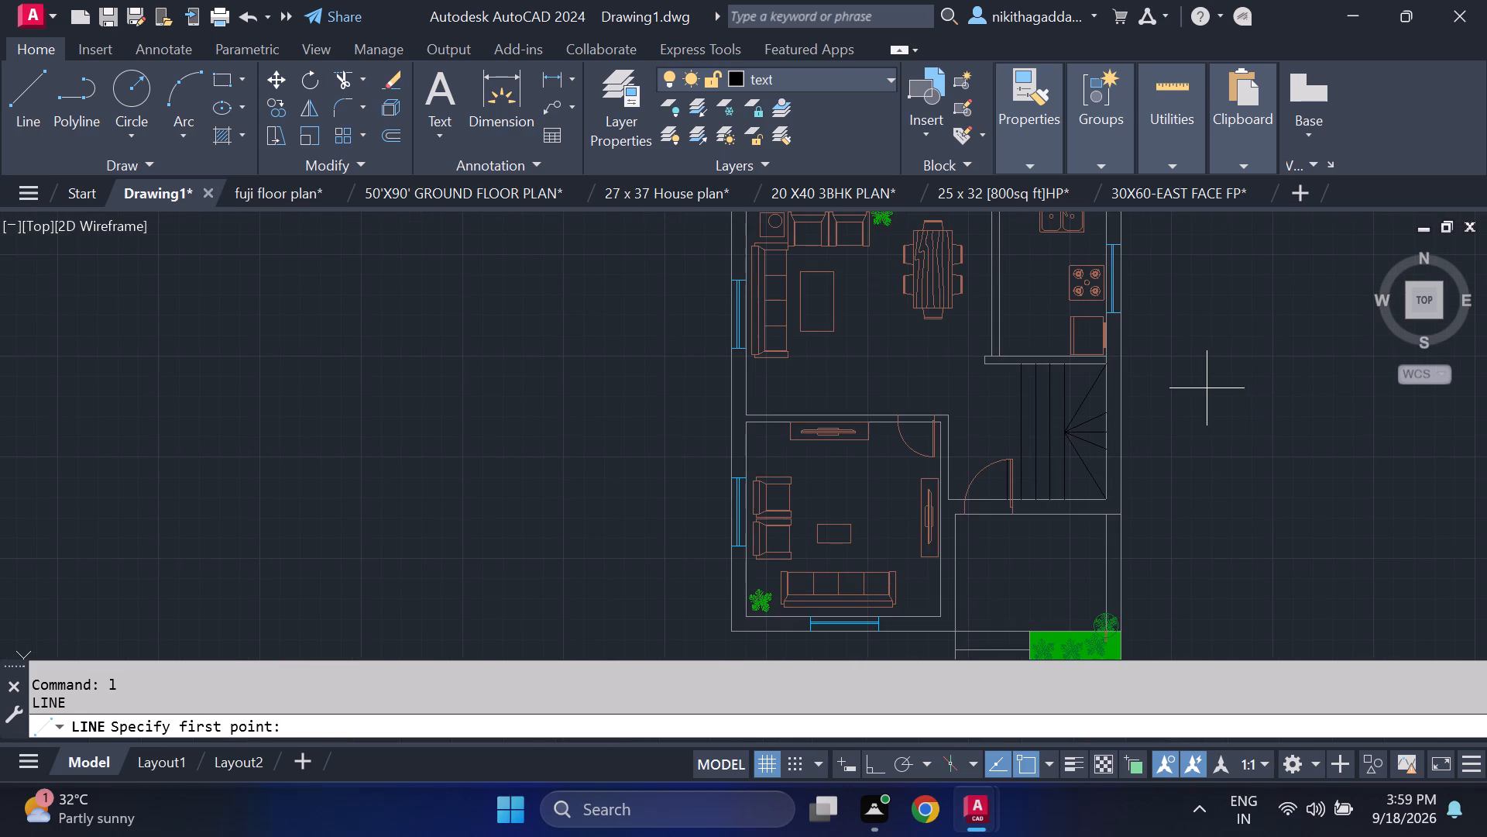
scroll(1156, 380, up, 1)
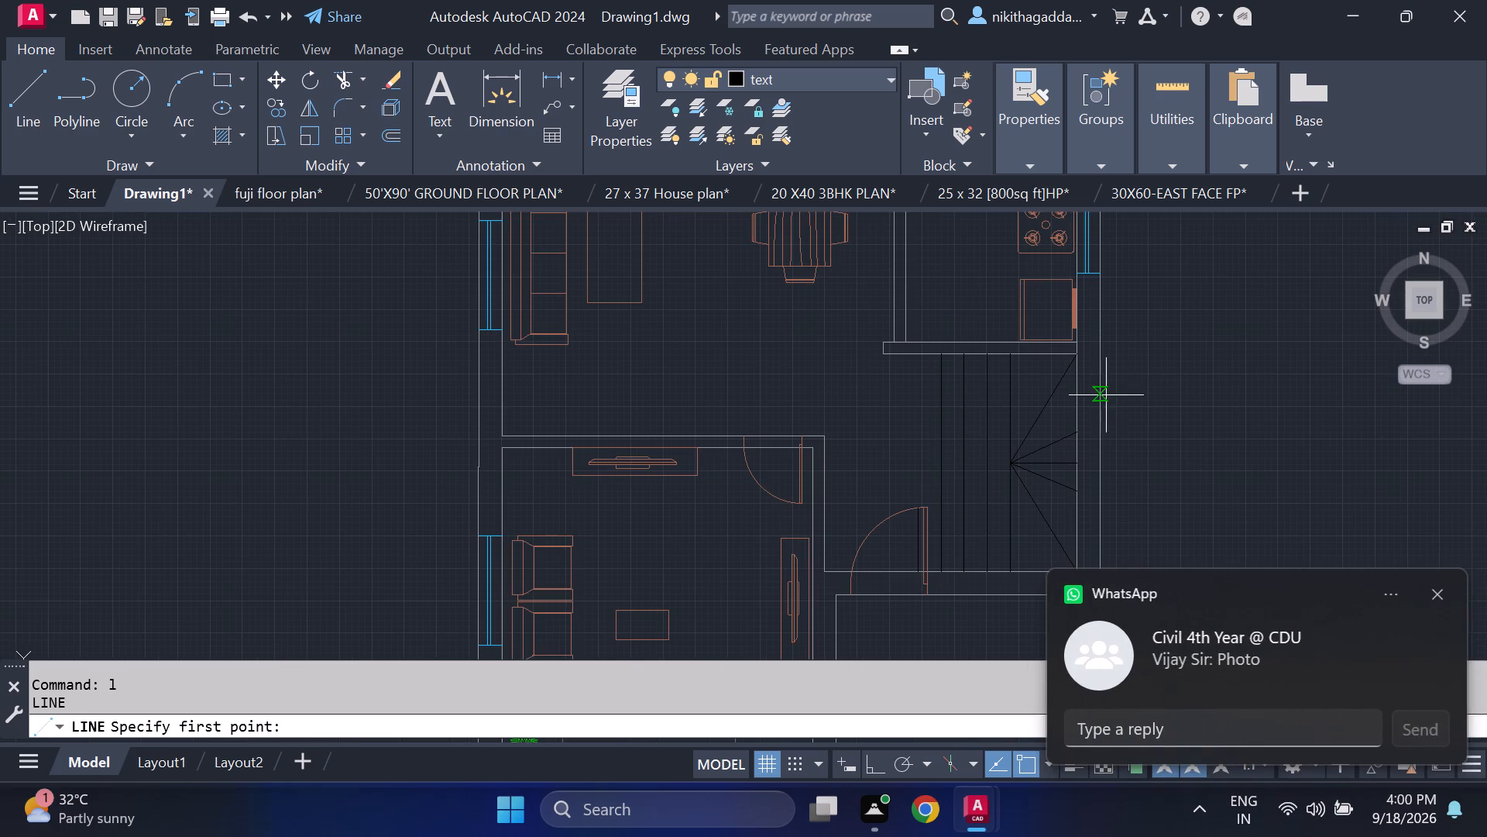
scroll(994, 455, up, 2)
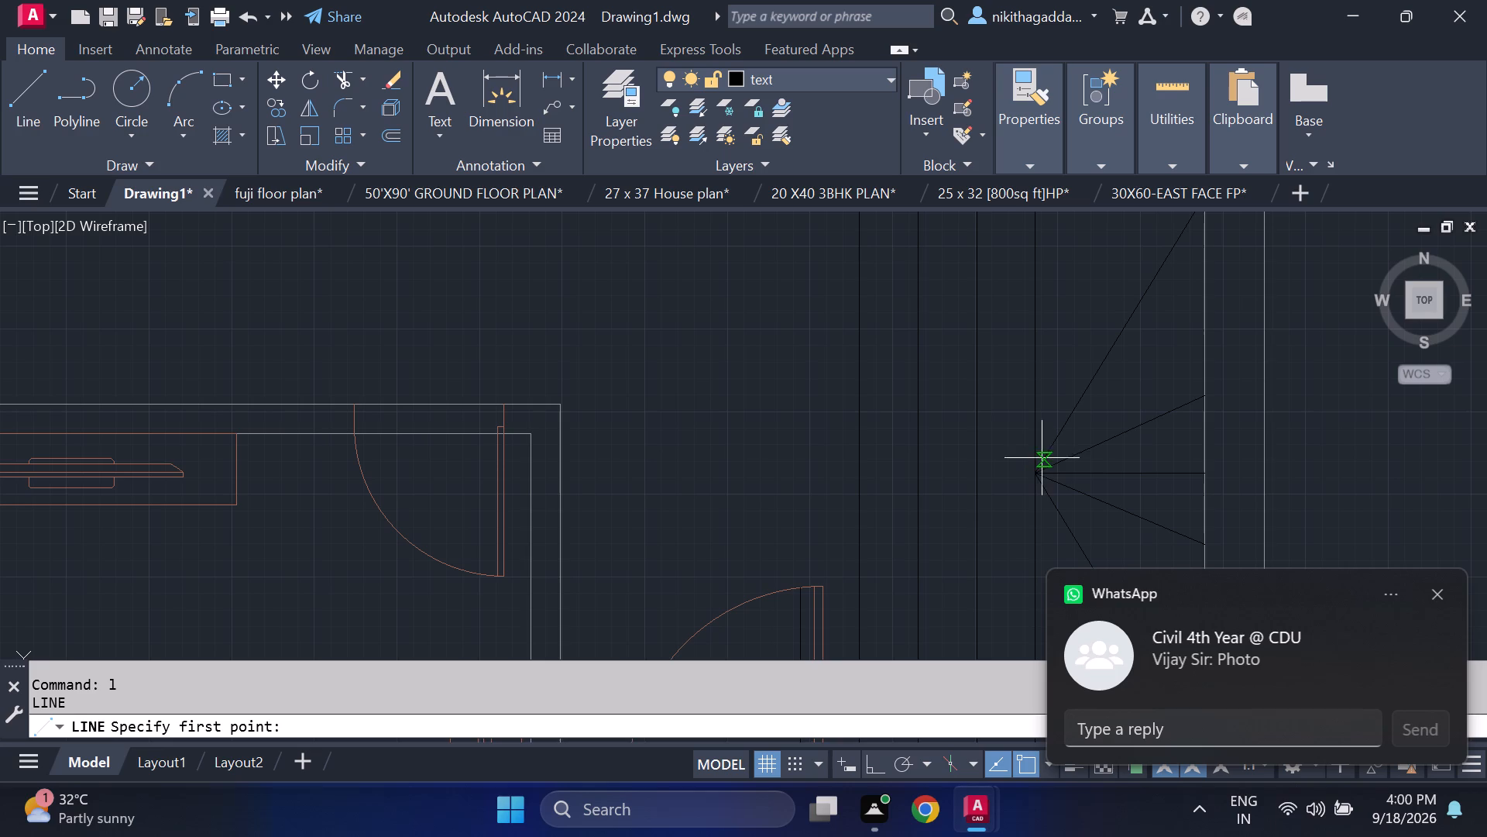
scroll(1042, 468, up, 2)
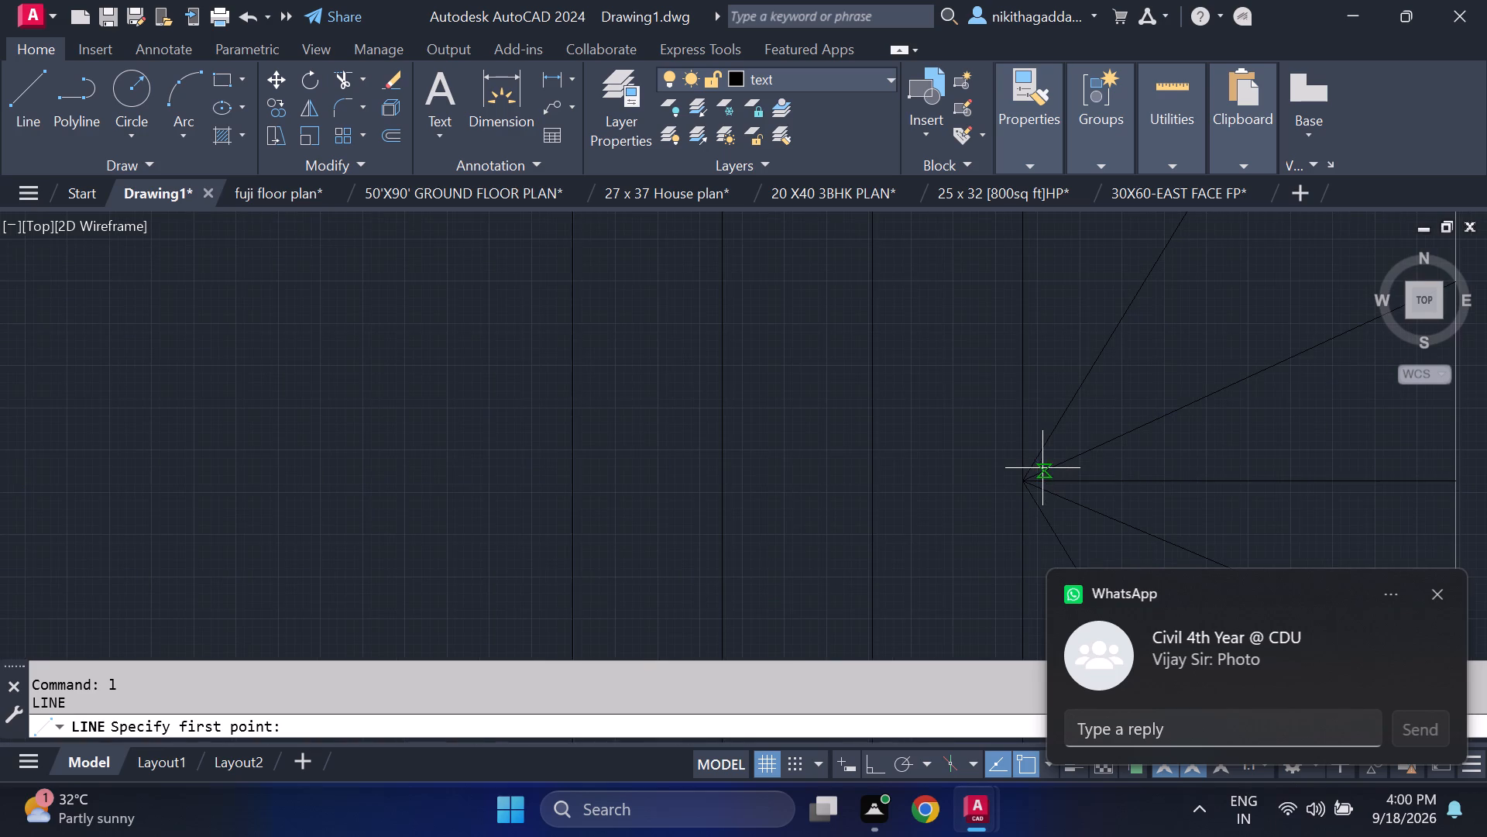
click(1025, 476)
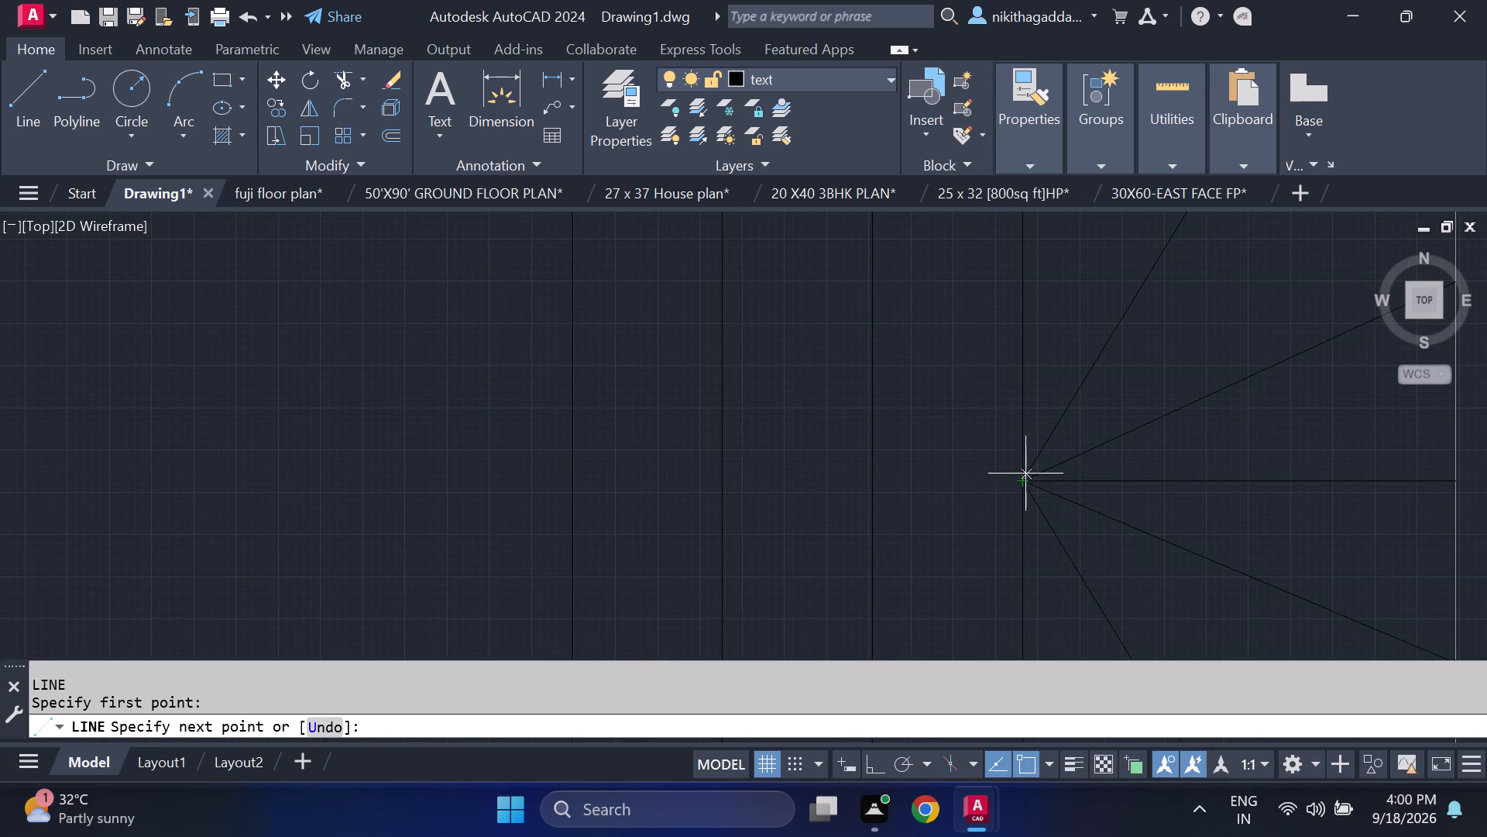
middle_drag(1070, 274, 946, 553)
scroll(963, 526, down, 3)
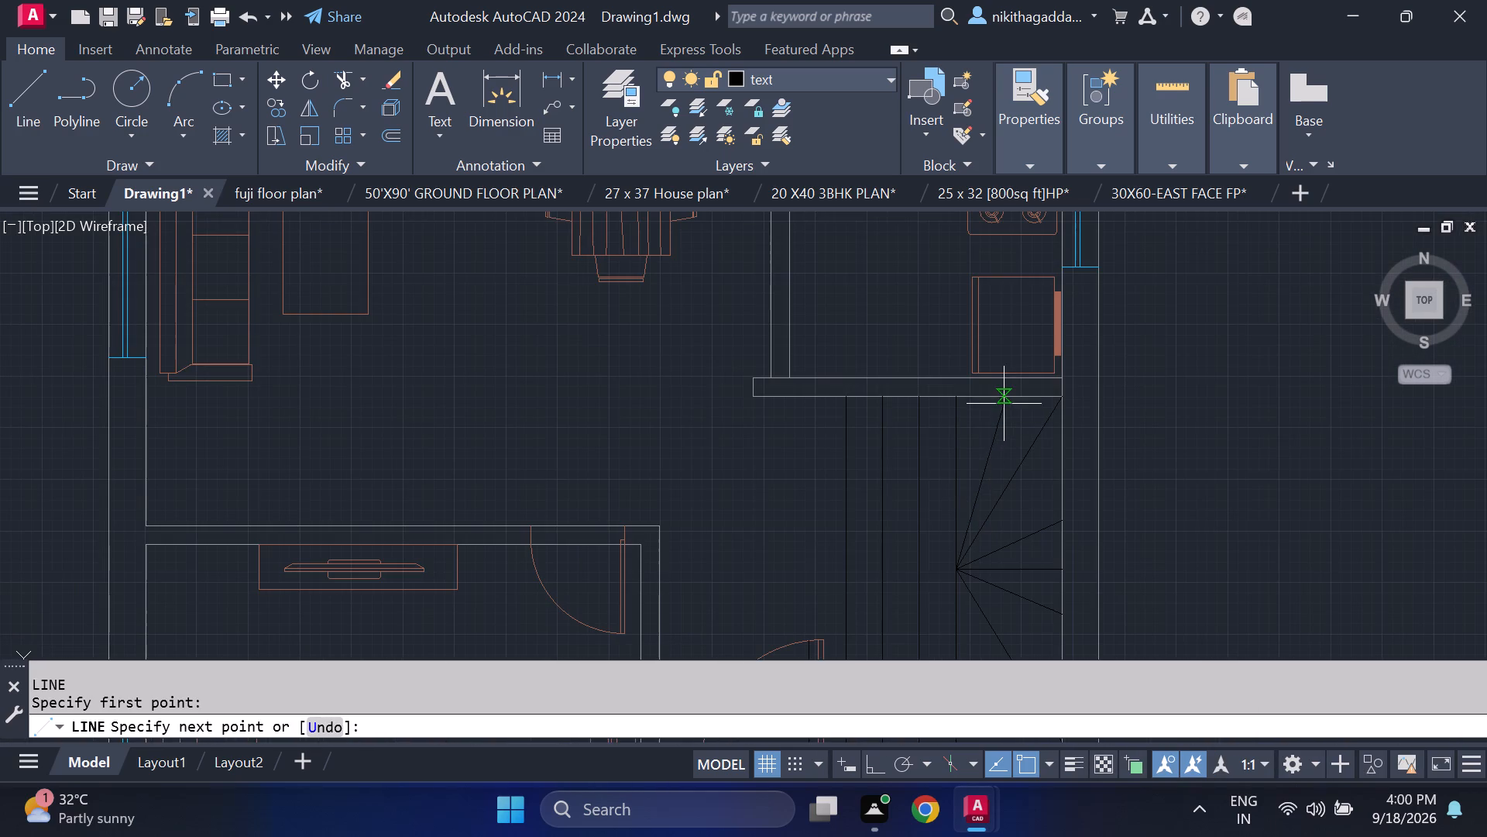
scroll(1001, 419, up, 1)
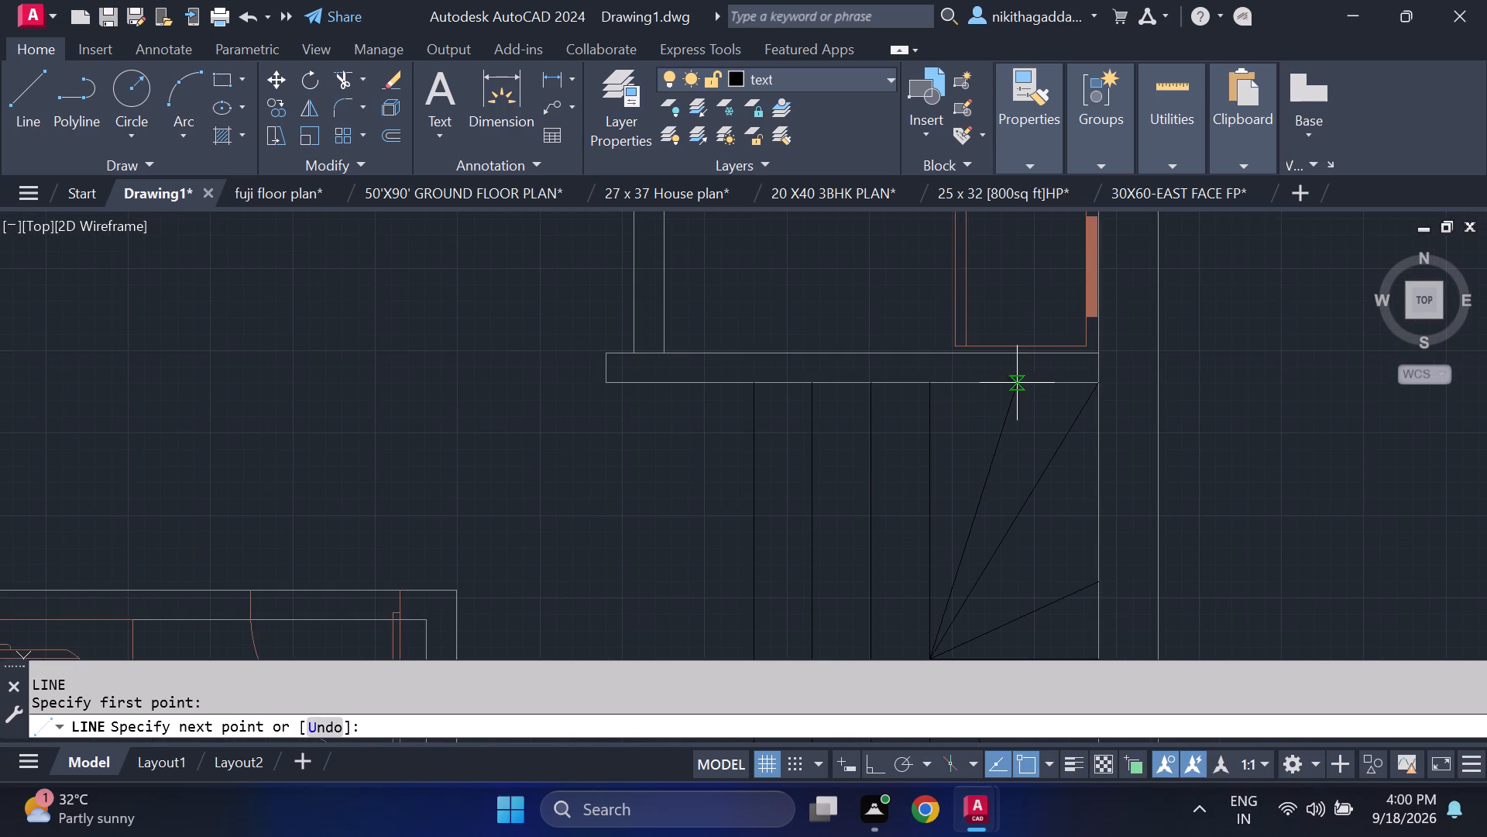
click(1010, 383)
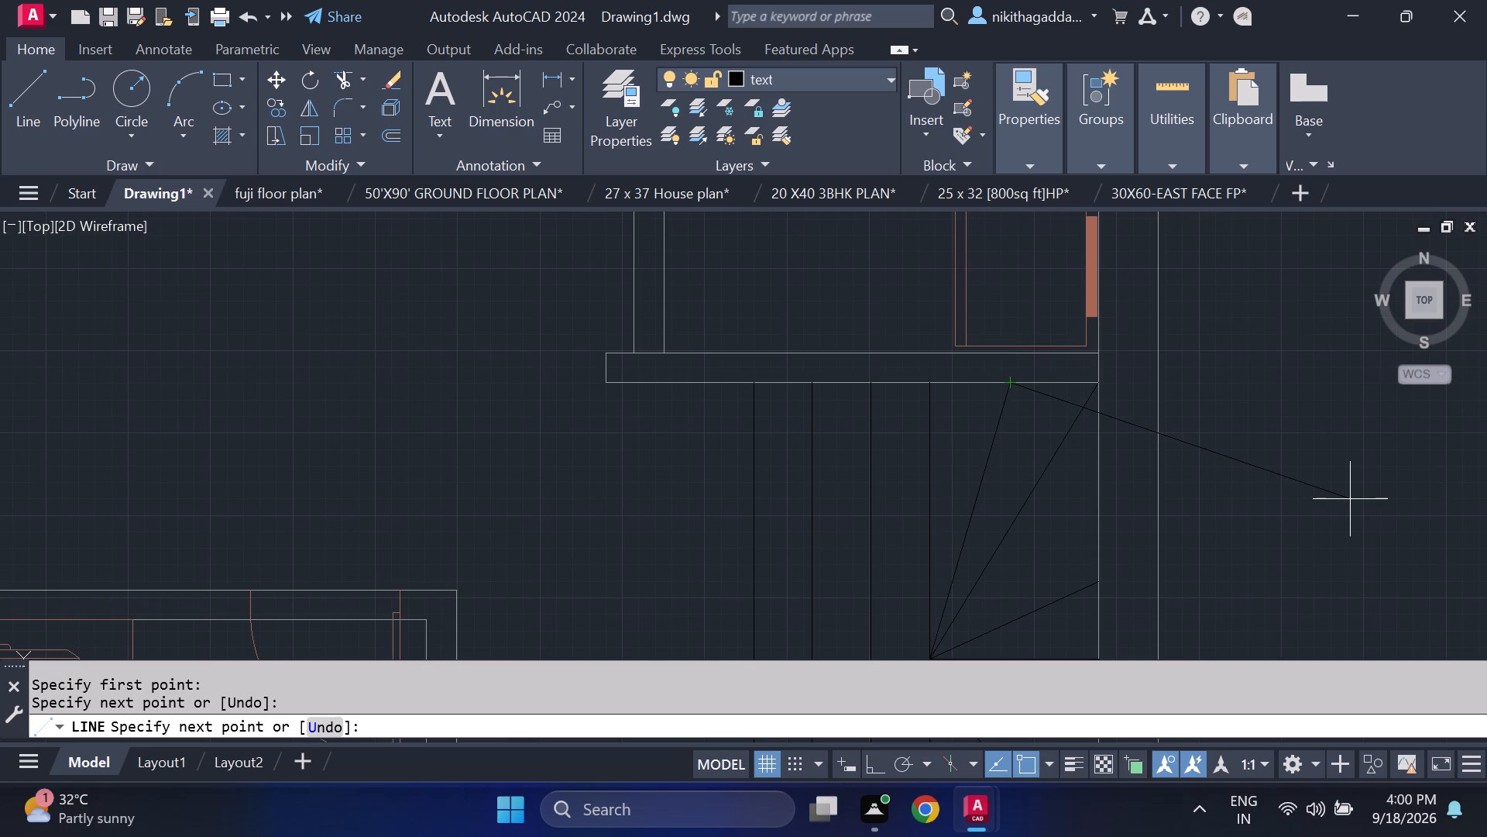
key(Escape)
With Ortho on, draw a narrow divider outline from the winder point west to the short westernmost tread's alignment, about 2.19" south, then back.
scroll(1269, 483, down, 1)
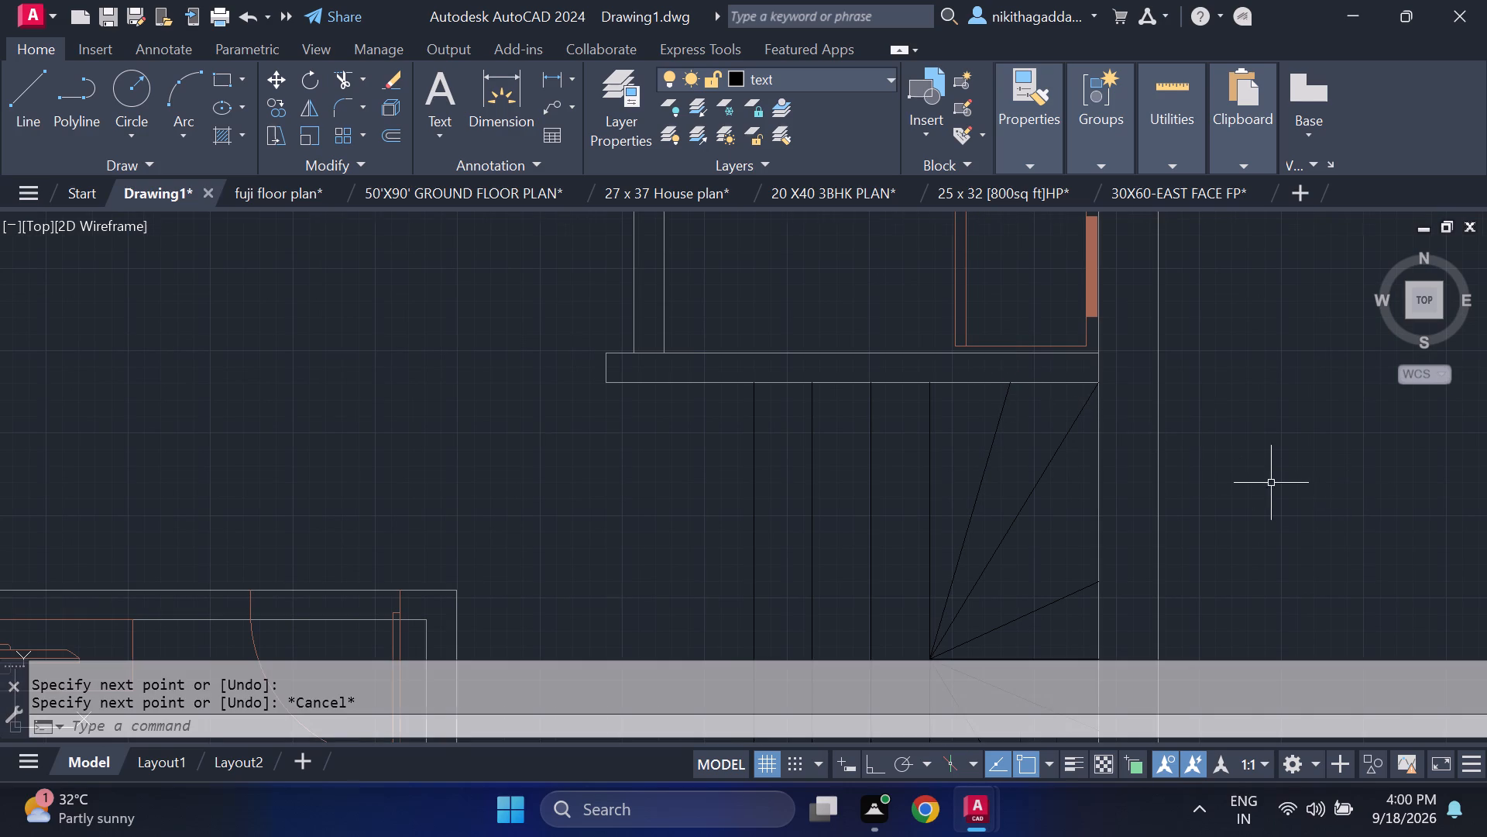
middle_drag(1241, 546, 1195, 374)
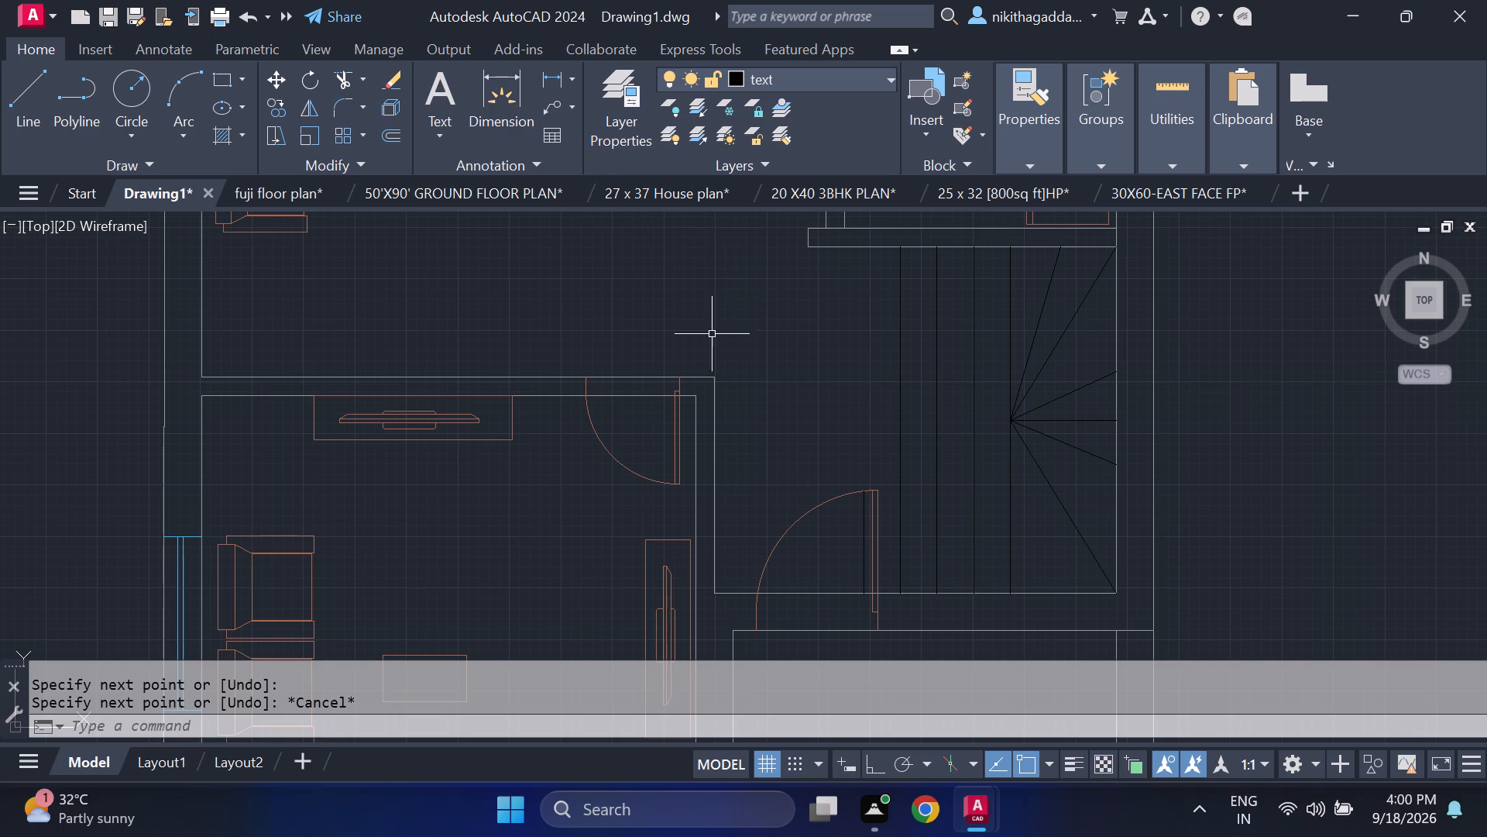
key(l)
key(Return)
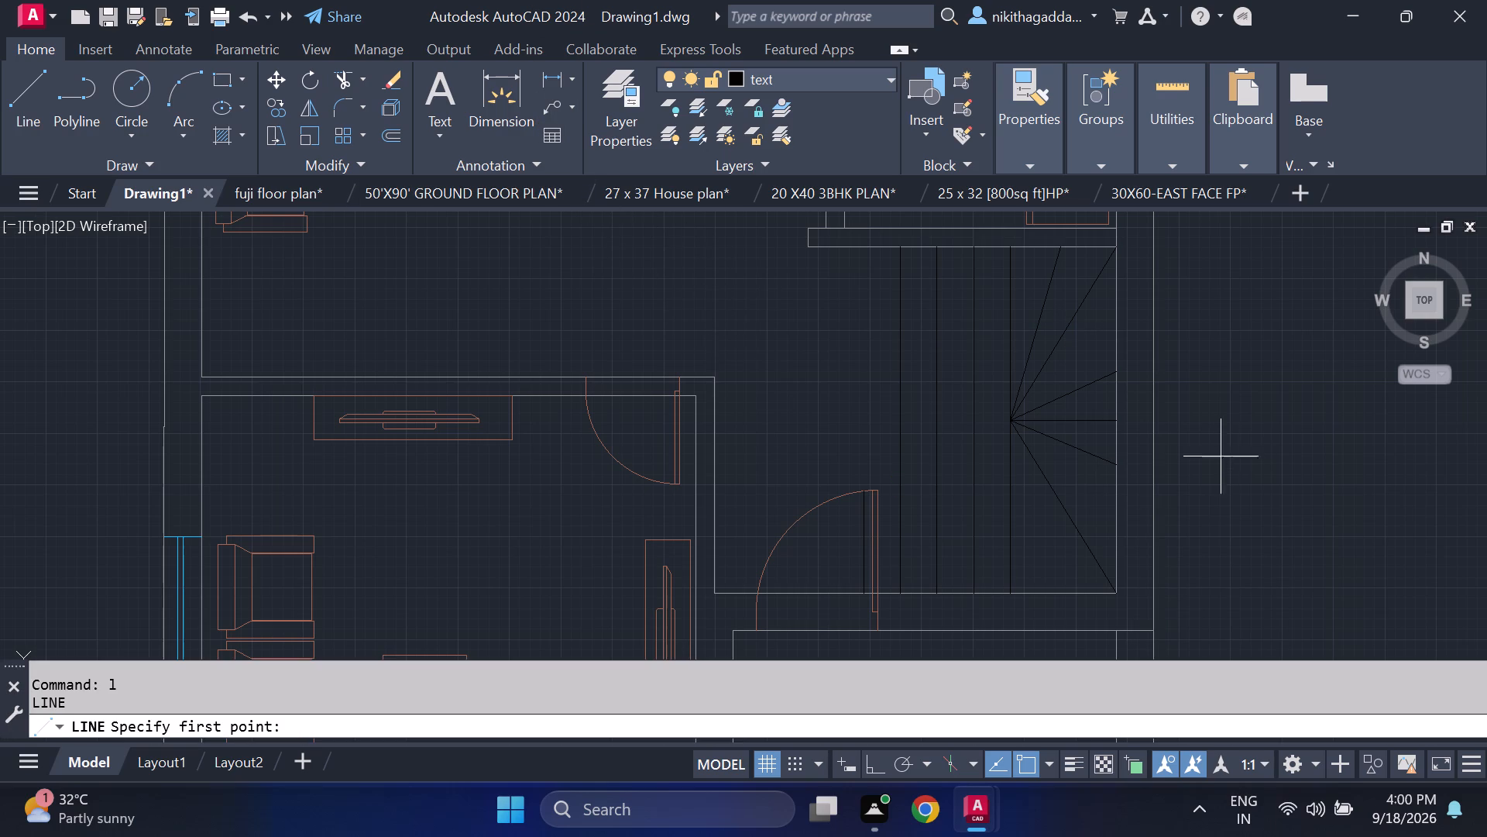
scroll(1032, 441, up, 2)
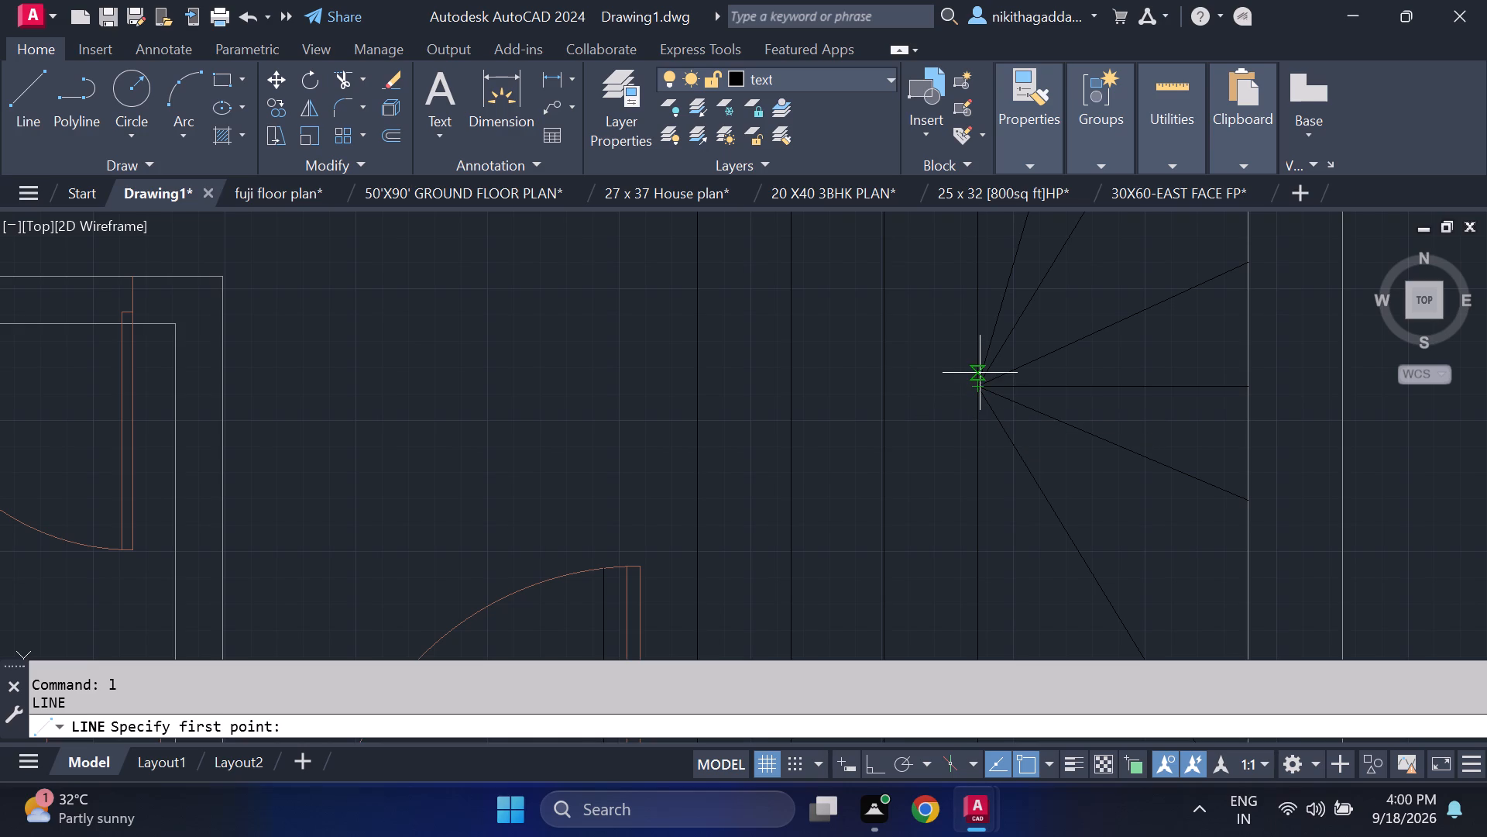
click(980, 373)
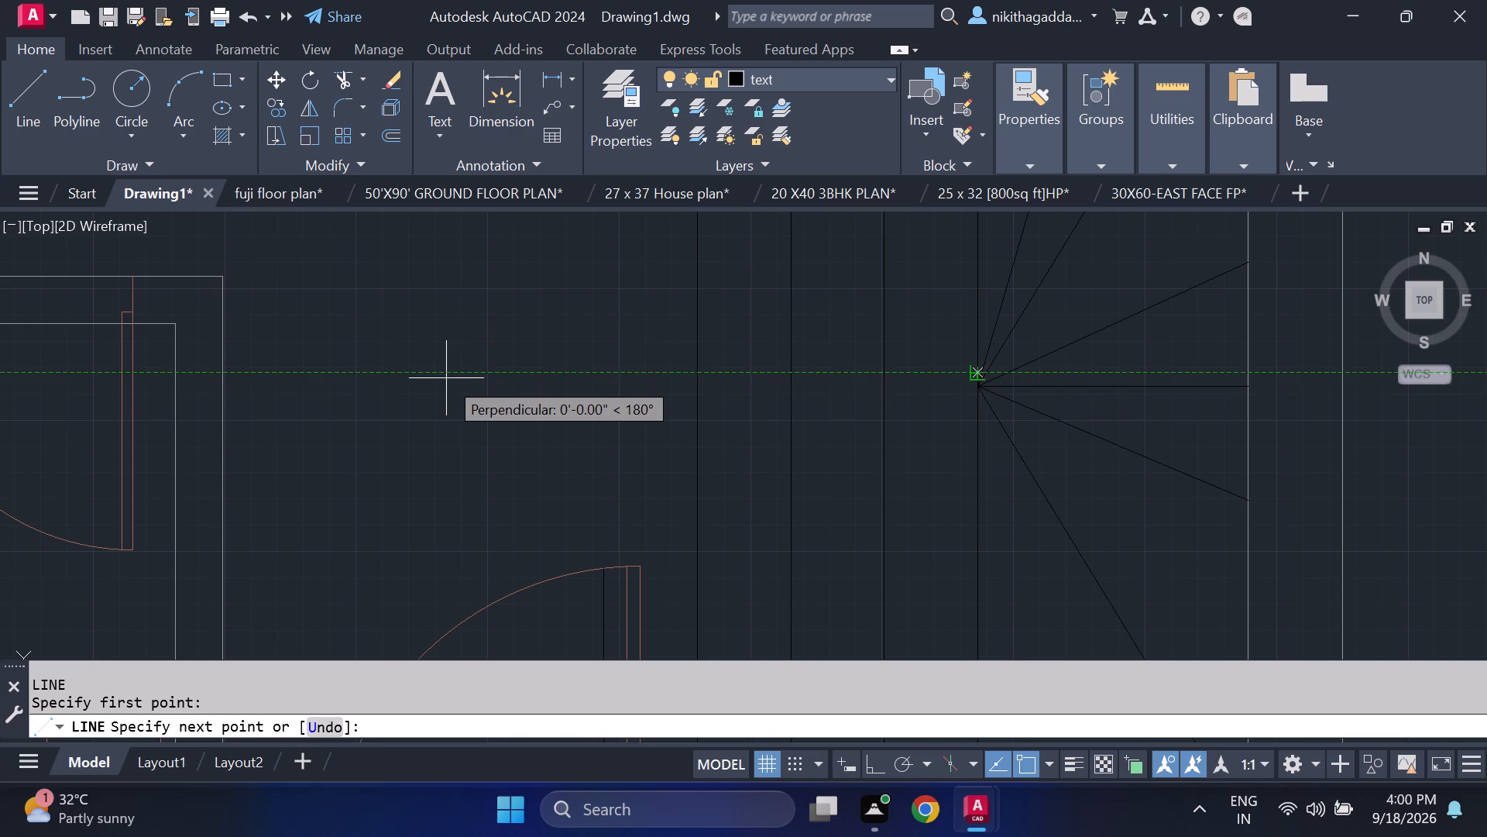
scroll(447, 379, down, 2)
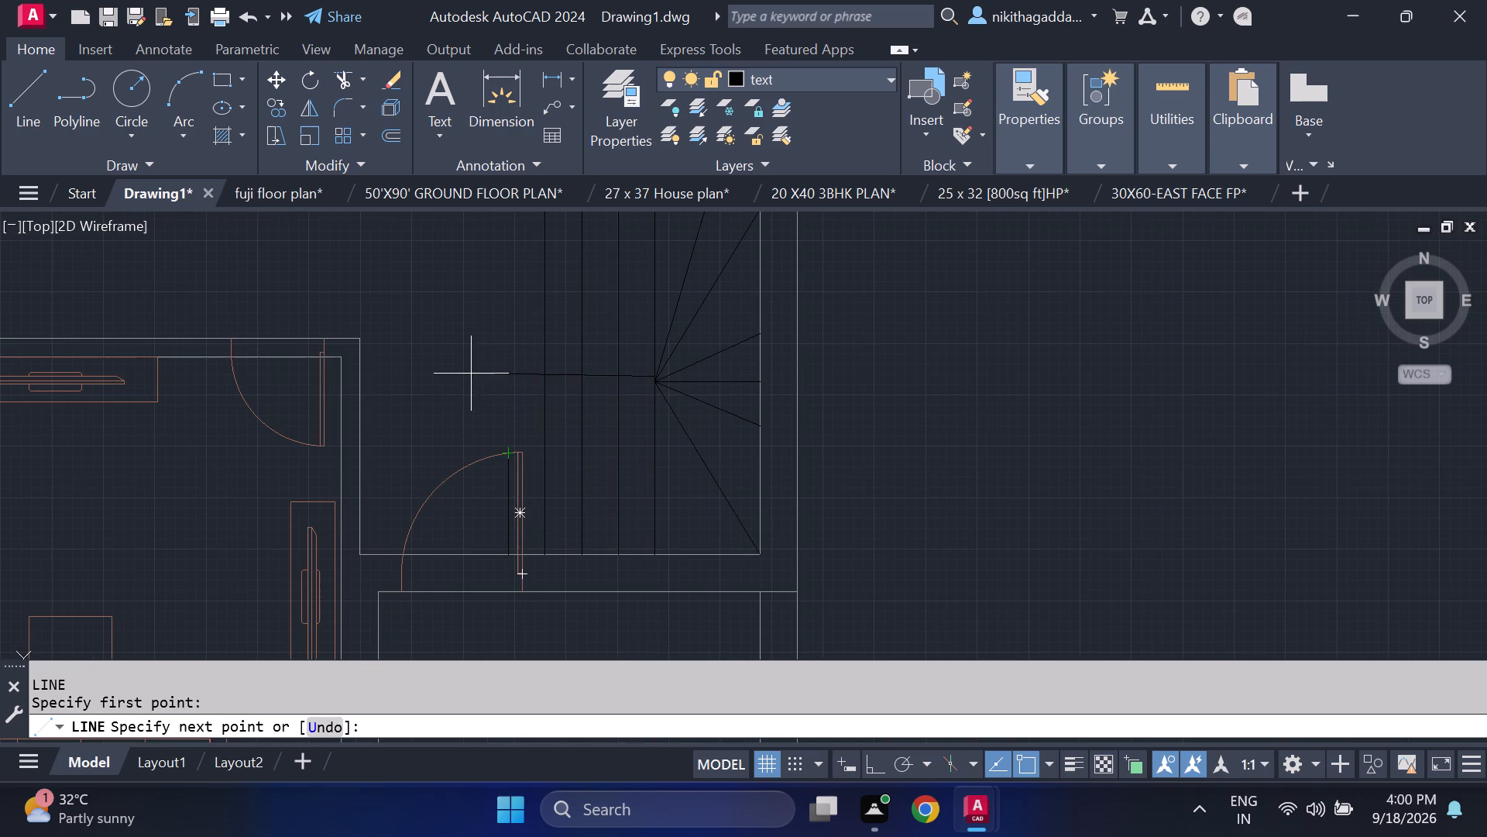
key(F8)
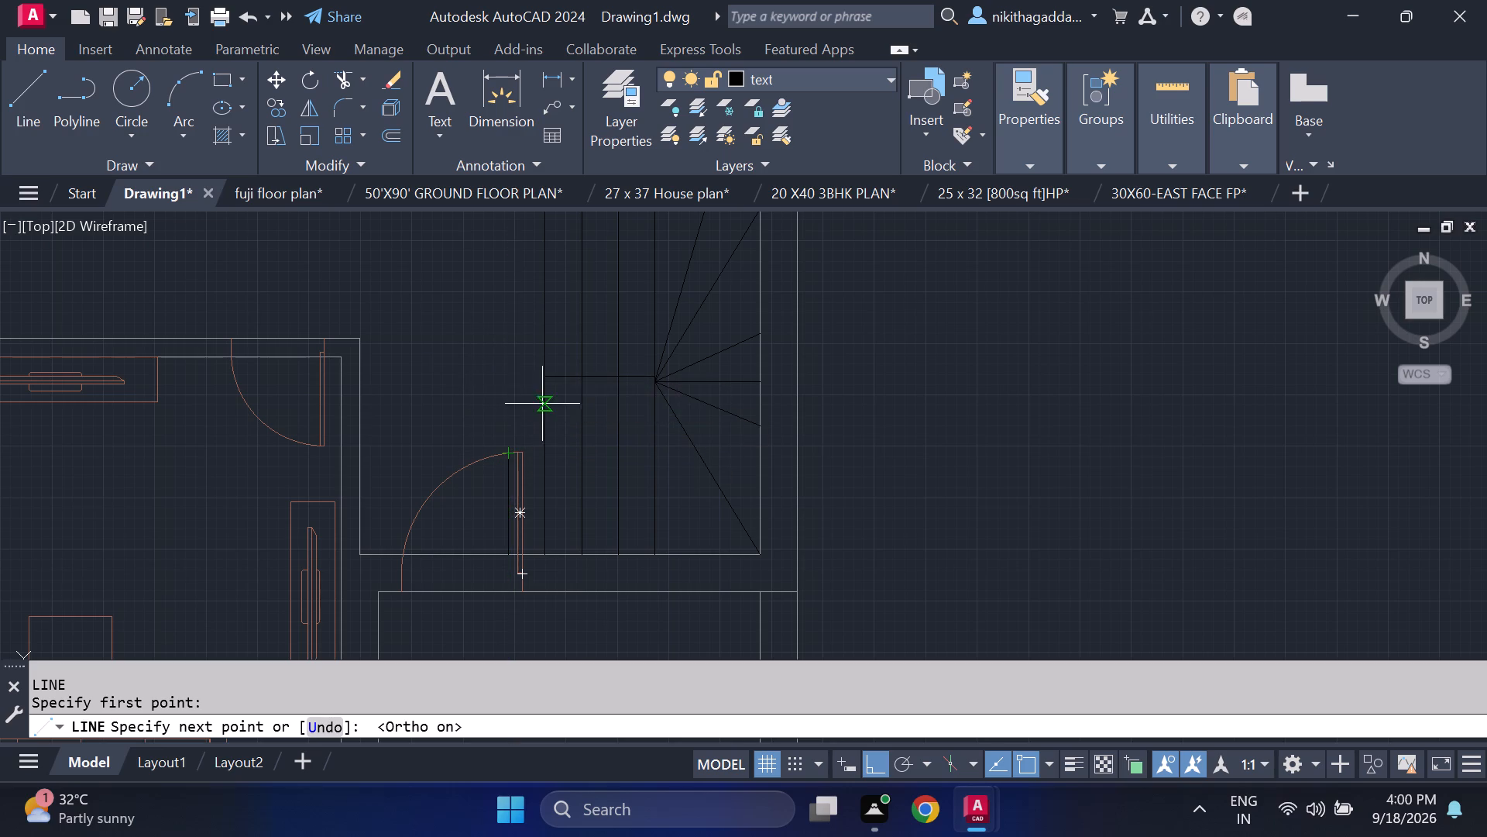
click(508, 377)
scroll(510, 394, up, 2)
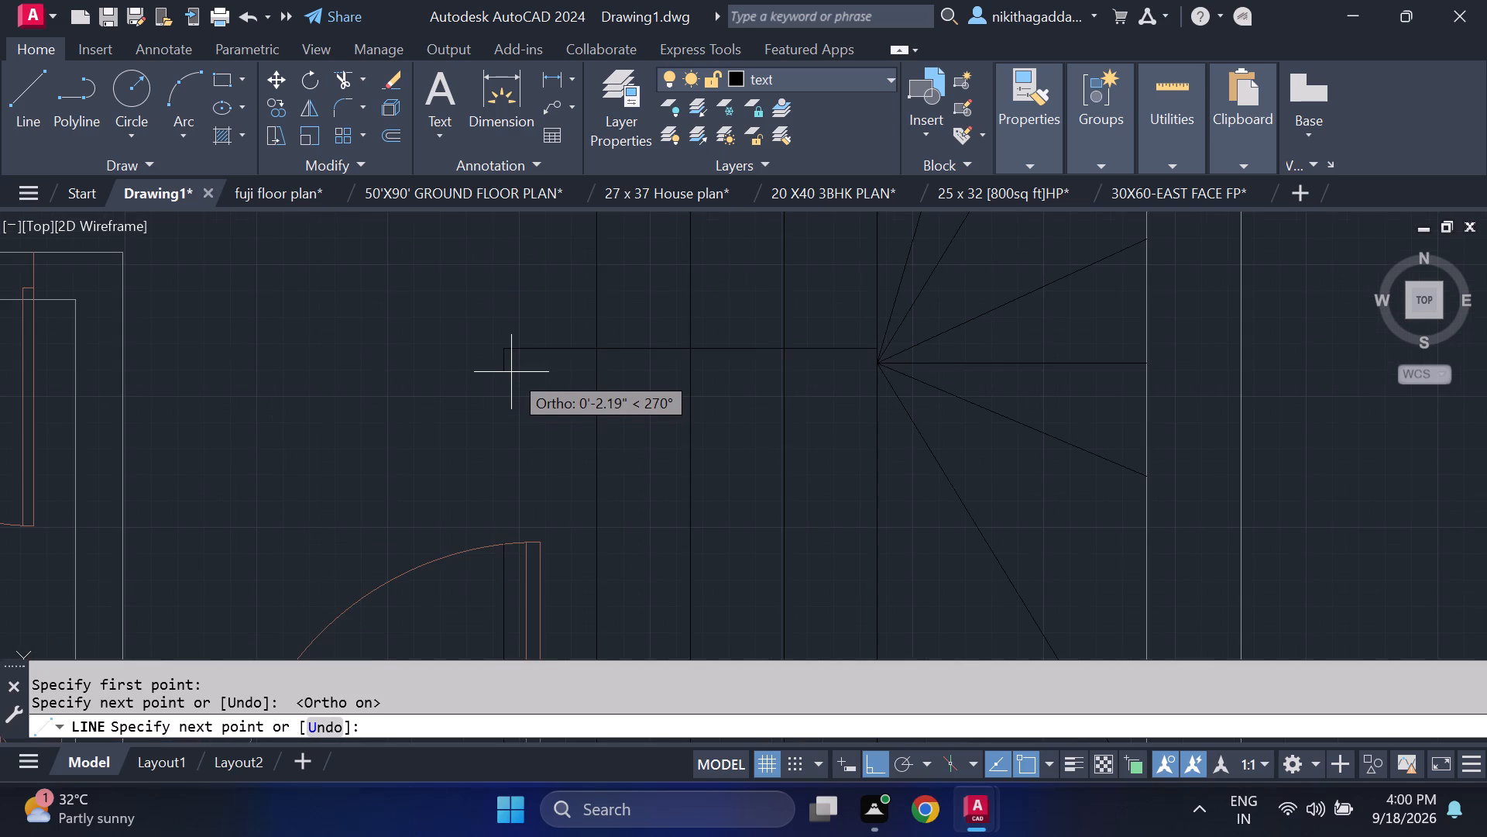
click(511, 371)
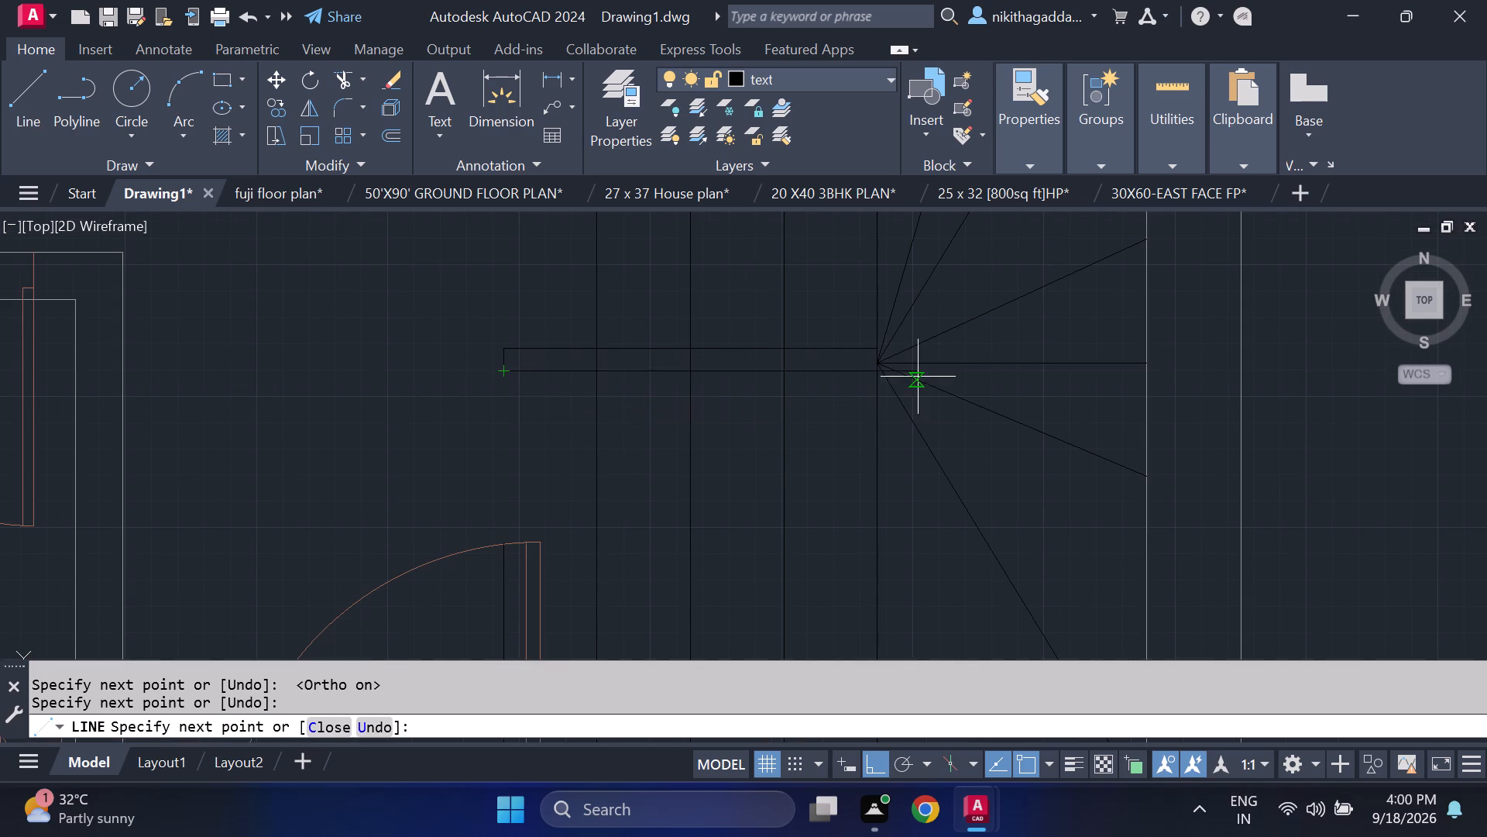
click(884, 367)
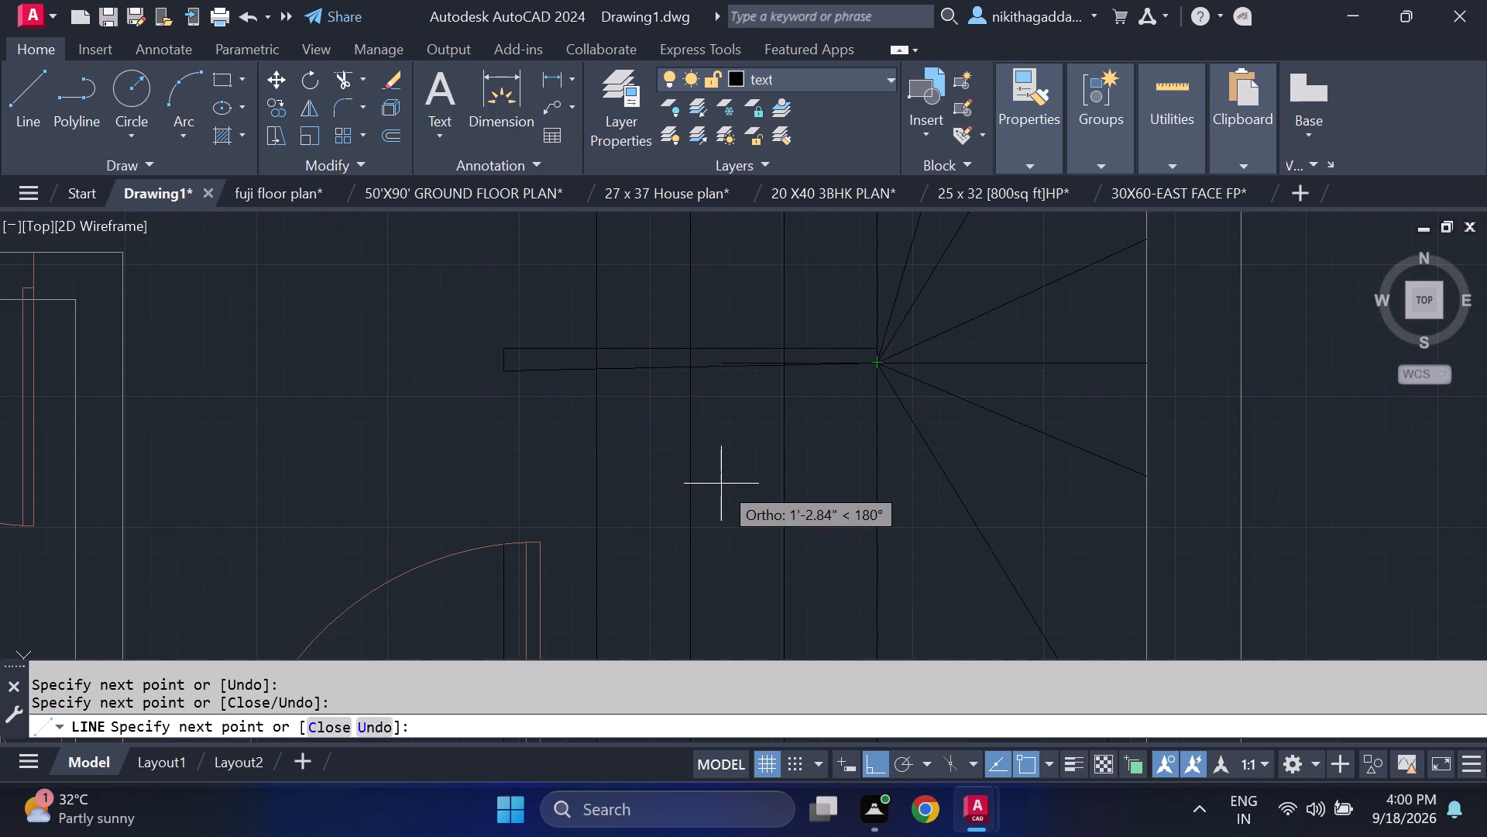
key(Escape)
Delete the slanted lower line of the stair divider outline.
scroll(740, 474, down, 3)
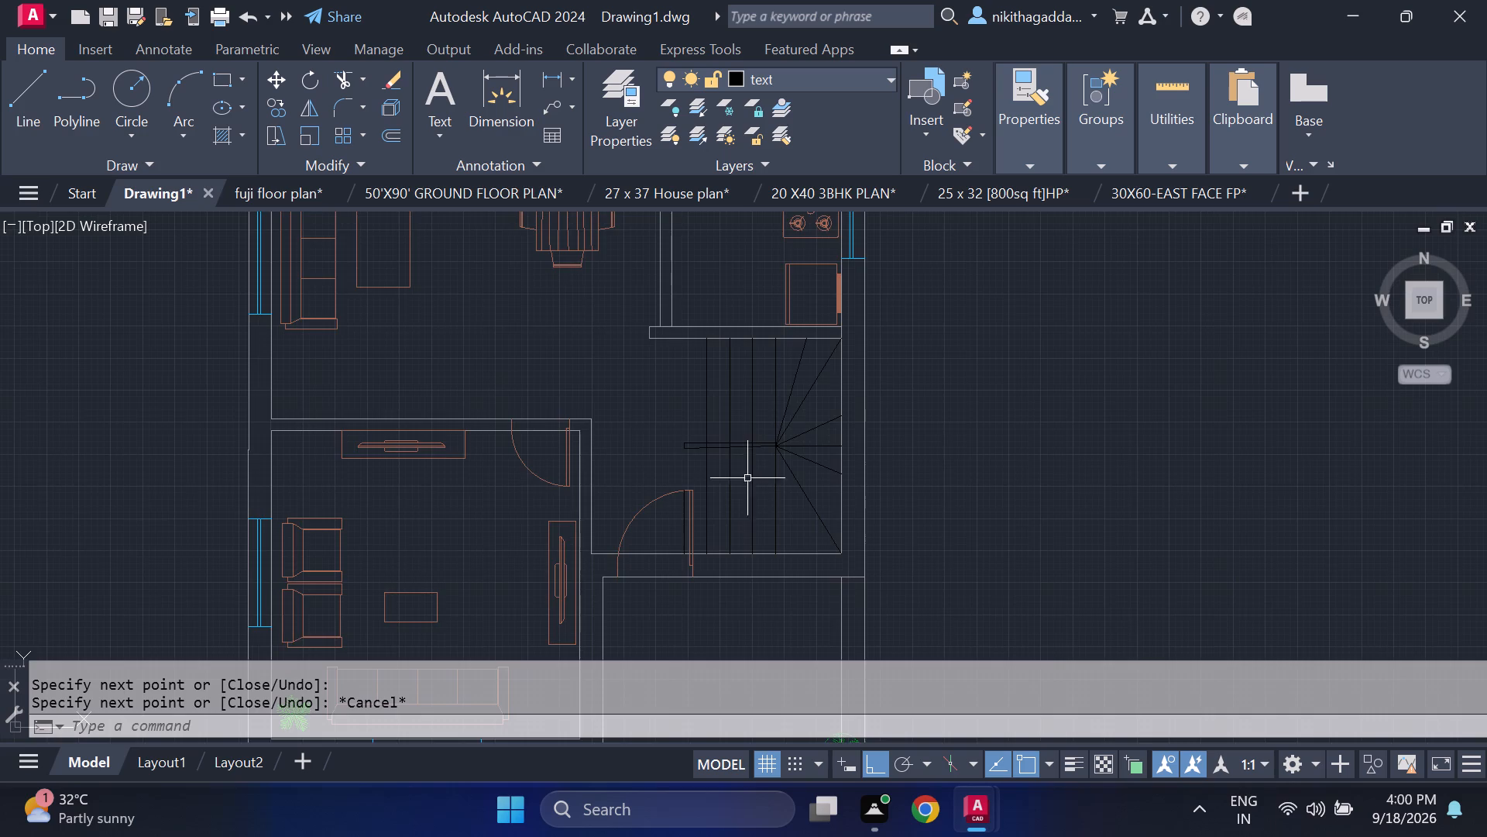
scroll(717, 422, up, 3)
click(733, 518)
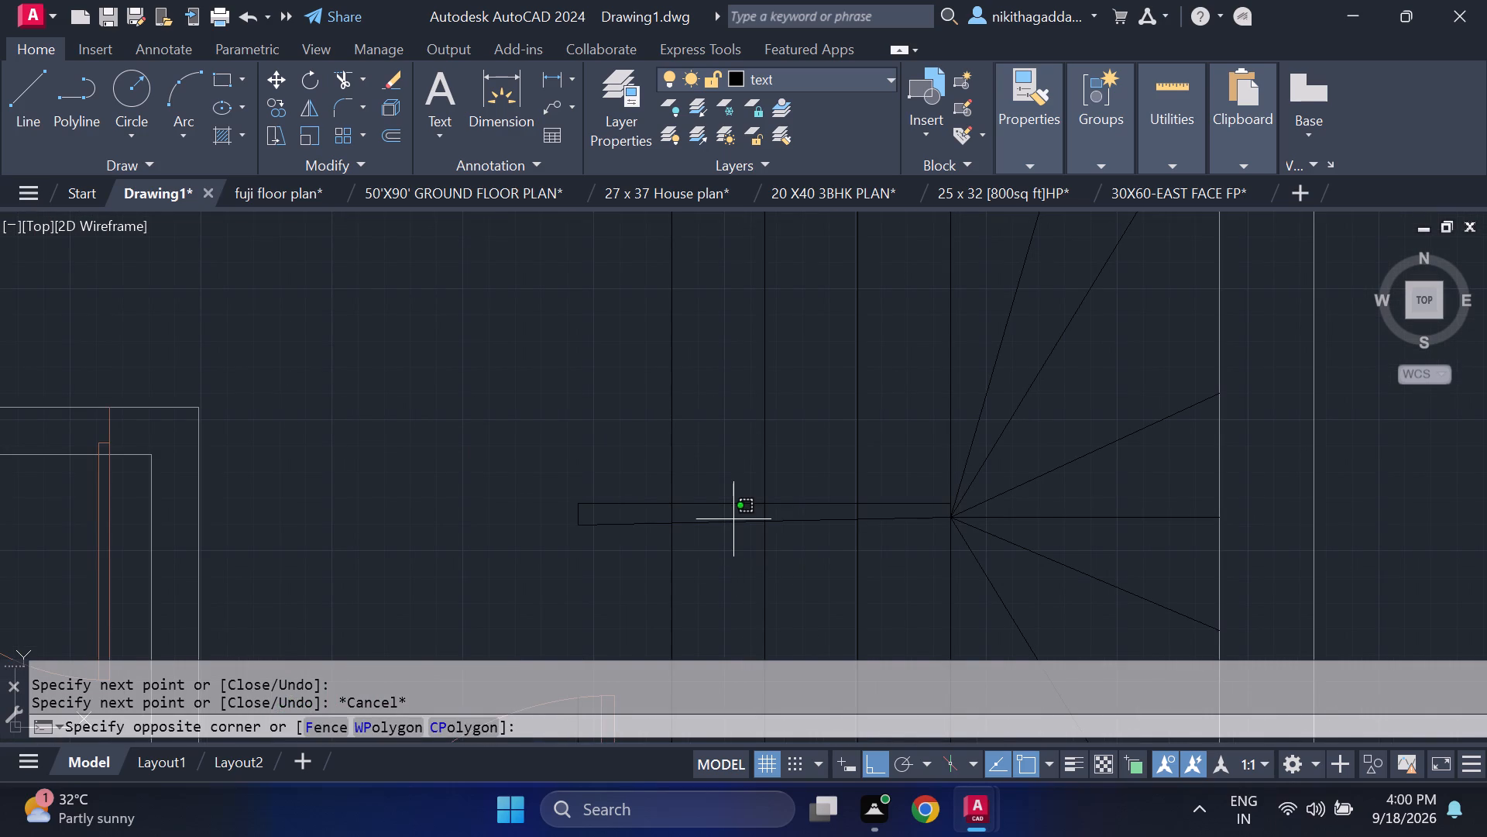
click(733, 519)
click(737, 515)
click(723, 533)
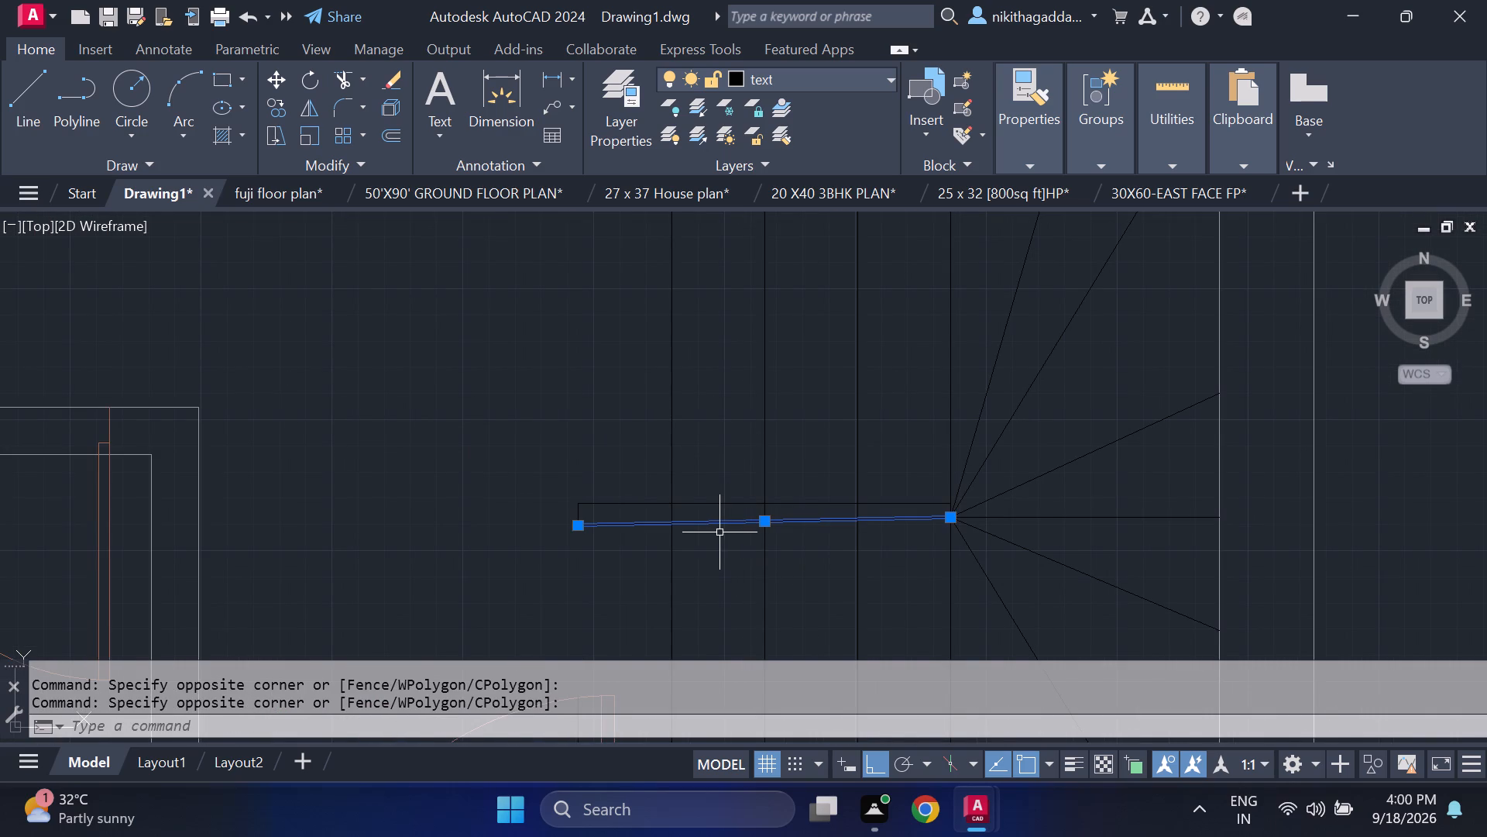
key(Delete)
With Ortho off, draw a level lower divider line from the short end line's bottom east to the easternmost tread line.
key(l)
key(Return)
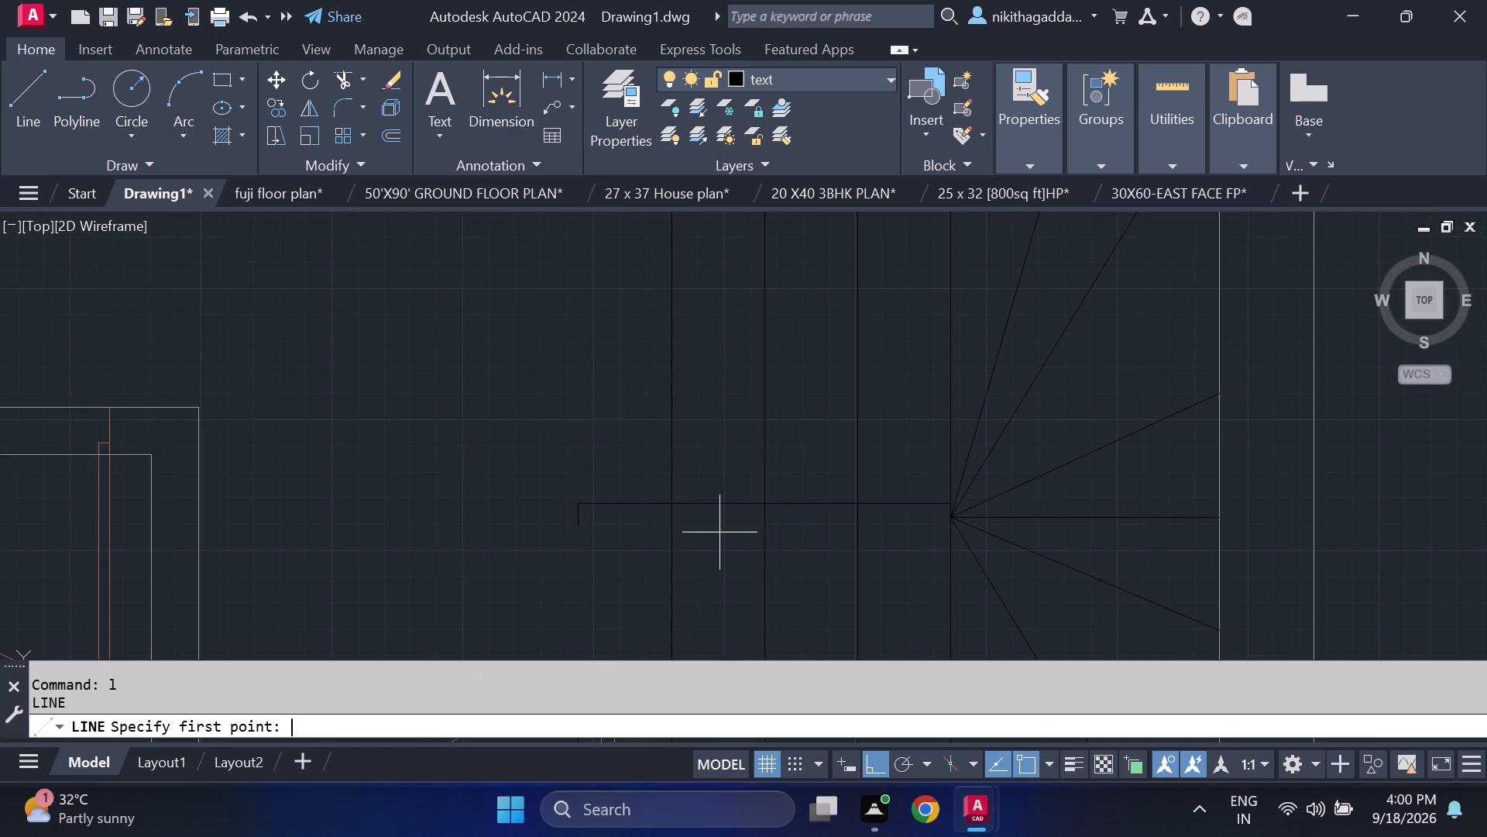
key(F8)
scroll(690, 542, up, 3)
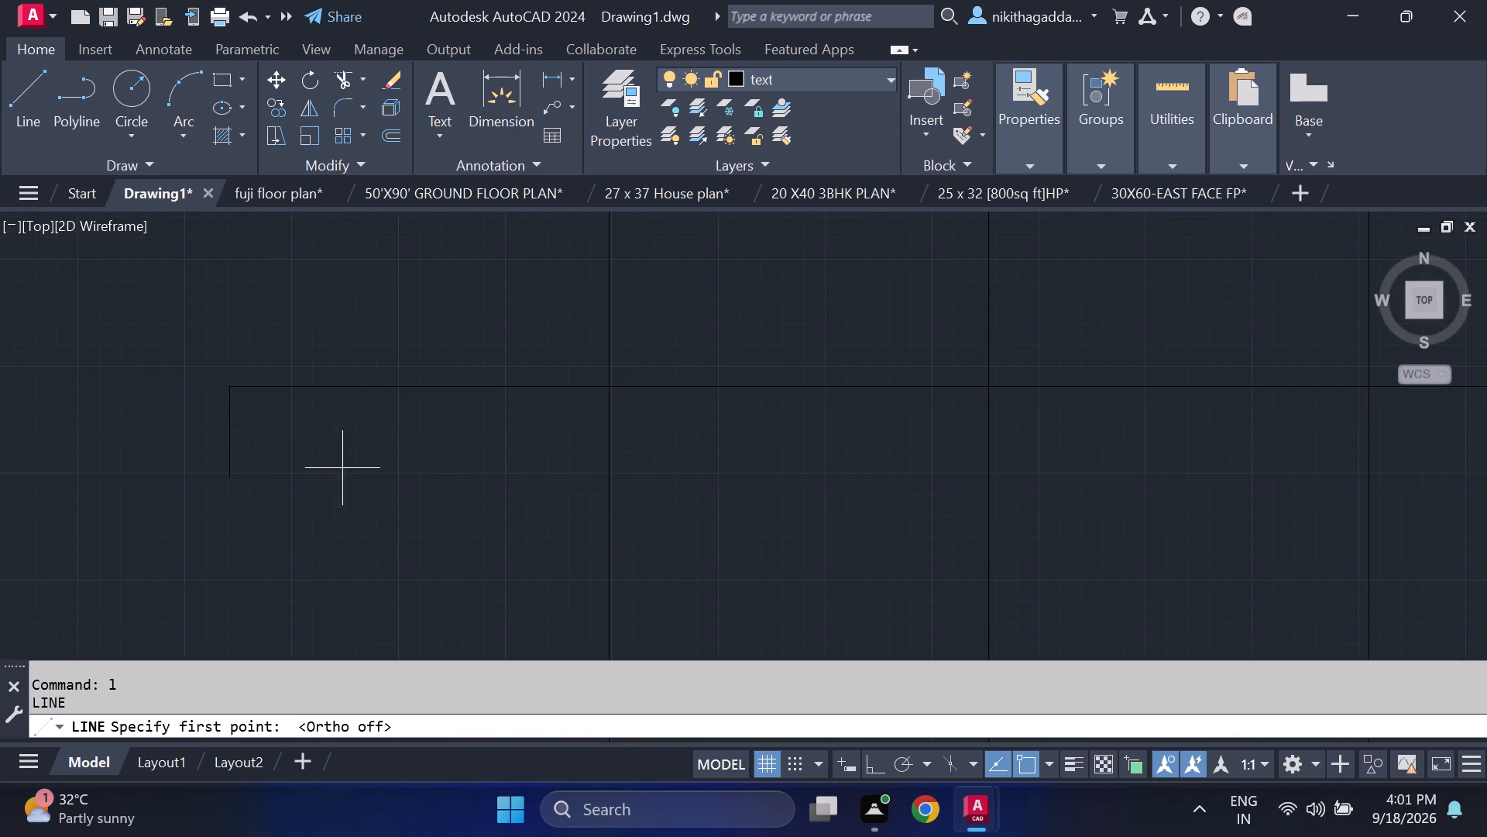
drag(226, 481, 237, 484)
scroll(1200, 469, down, 2)
middle_drag(1200, 469, 1196, 467)
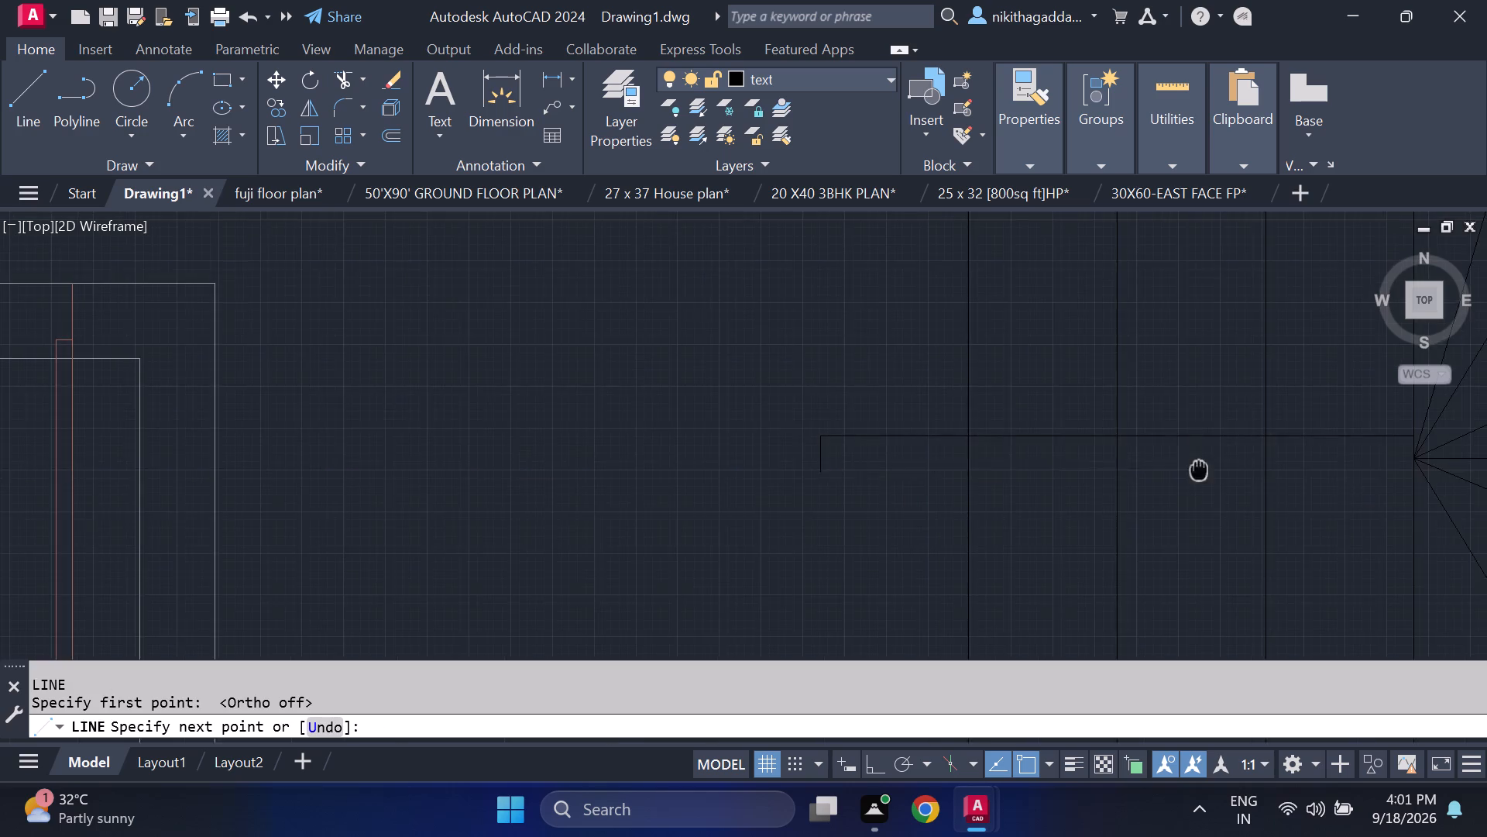
middle_drag(1196, 467, 782, 503)
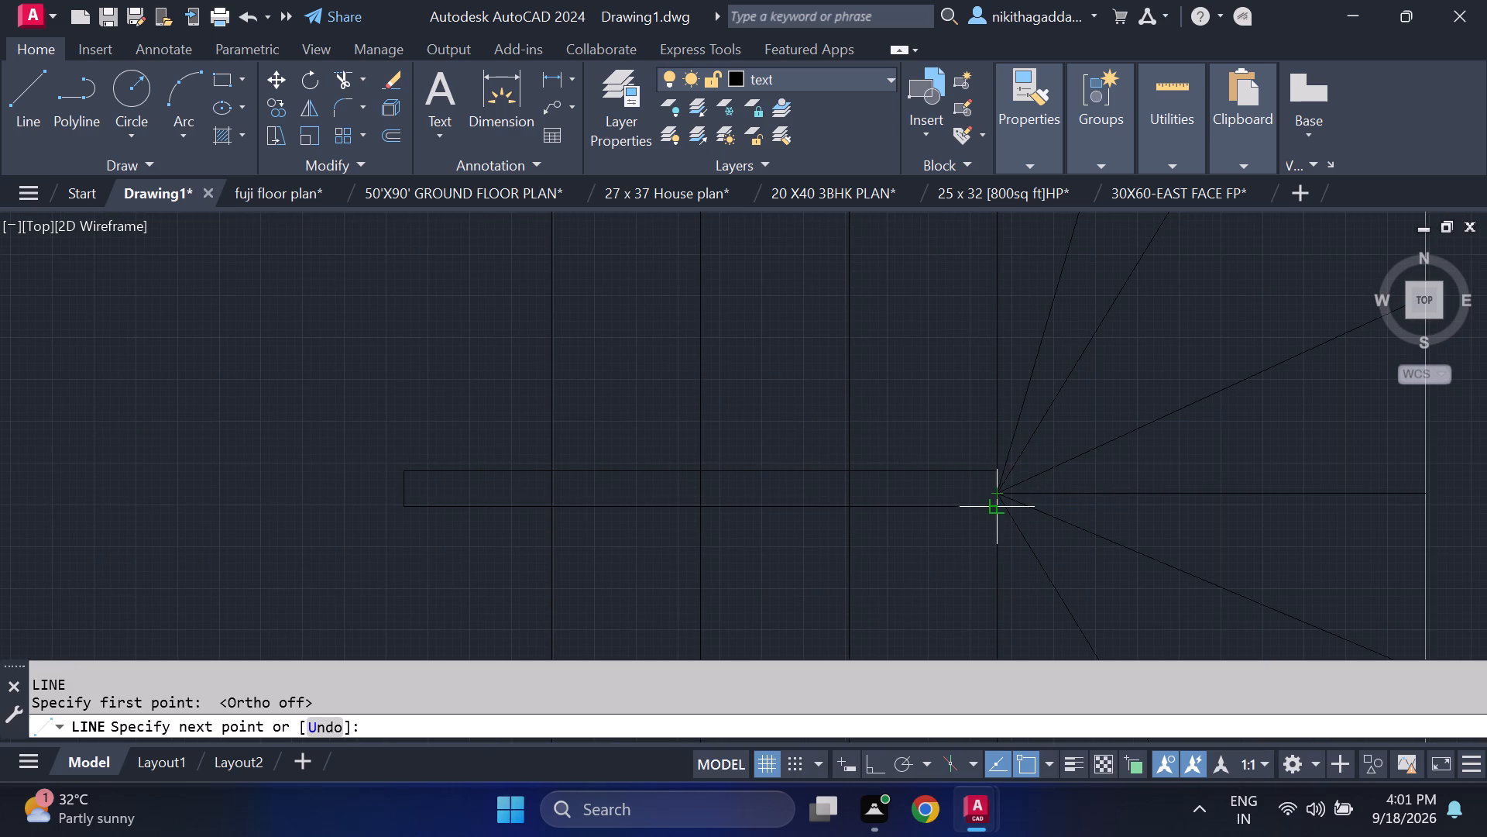
click(998, 505)
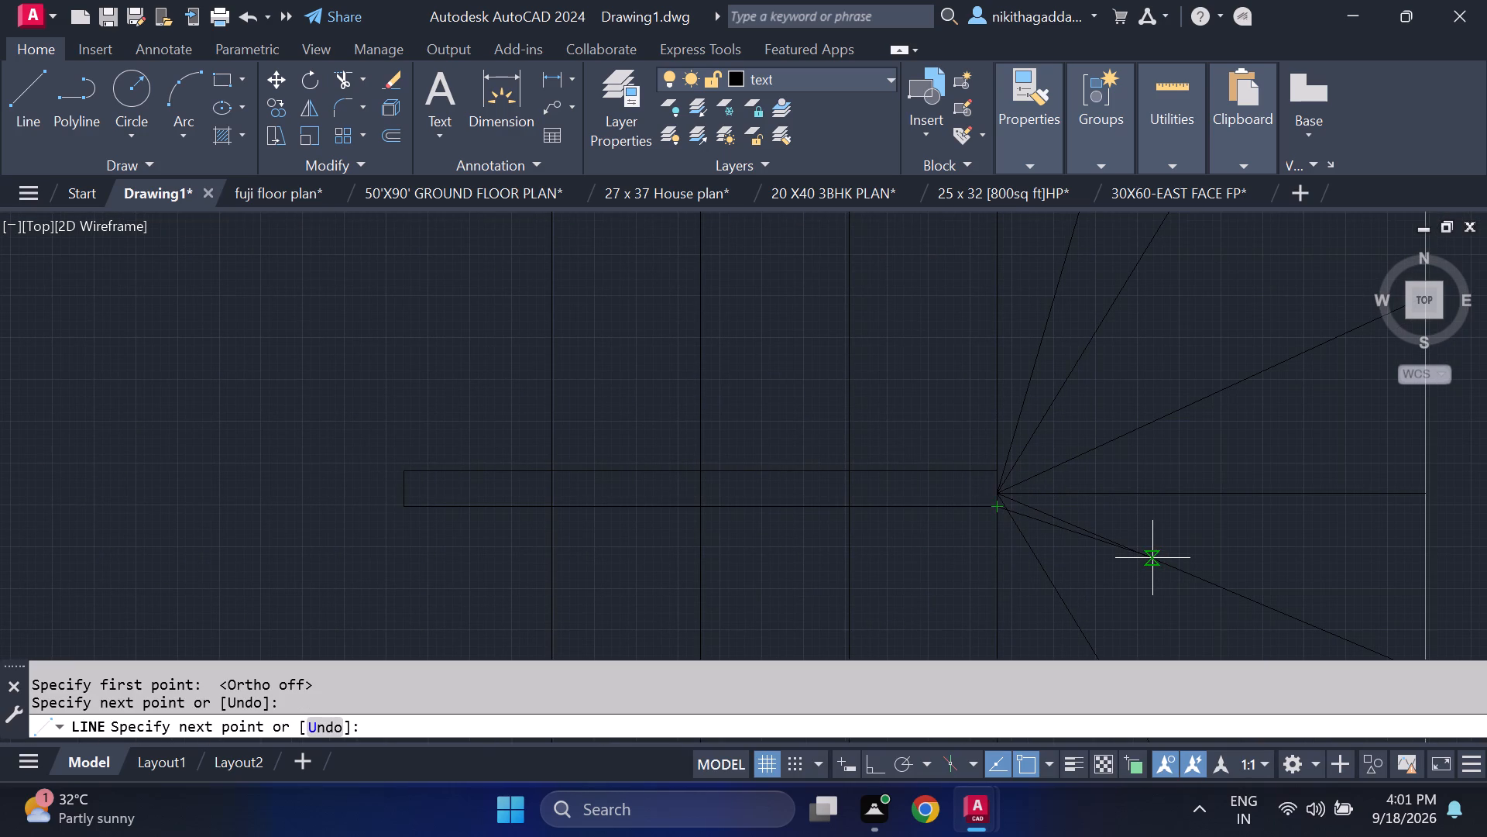
key(Escape)
Move the door south of the staircase slightly west along the wall so it clears the westernmost tread line.
scroll(1138, 497, down, 5)
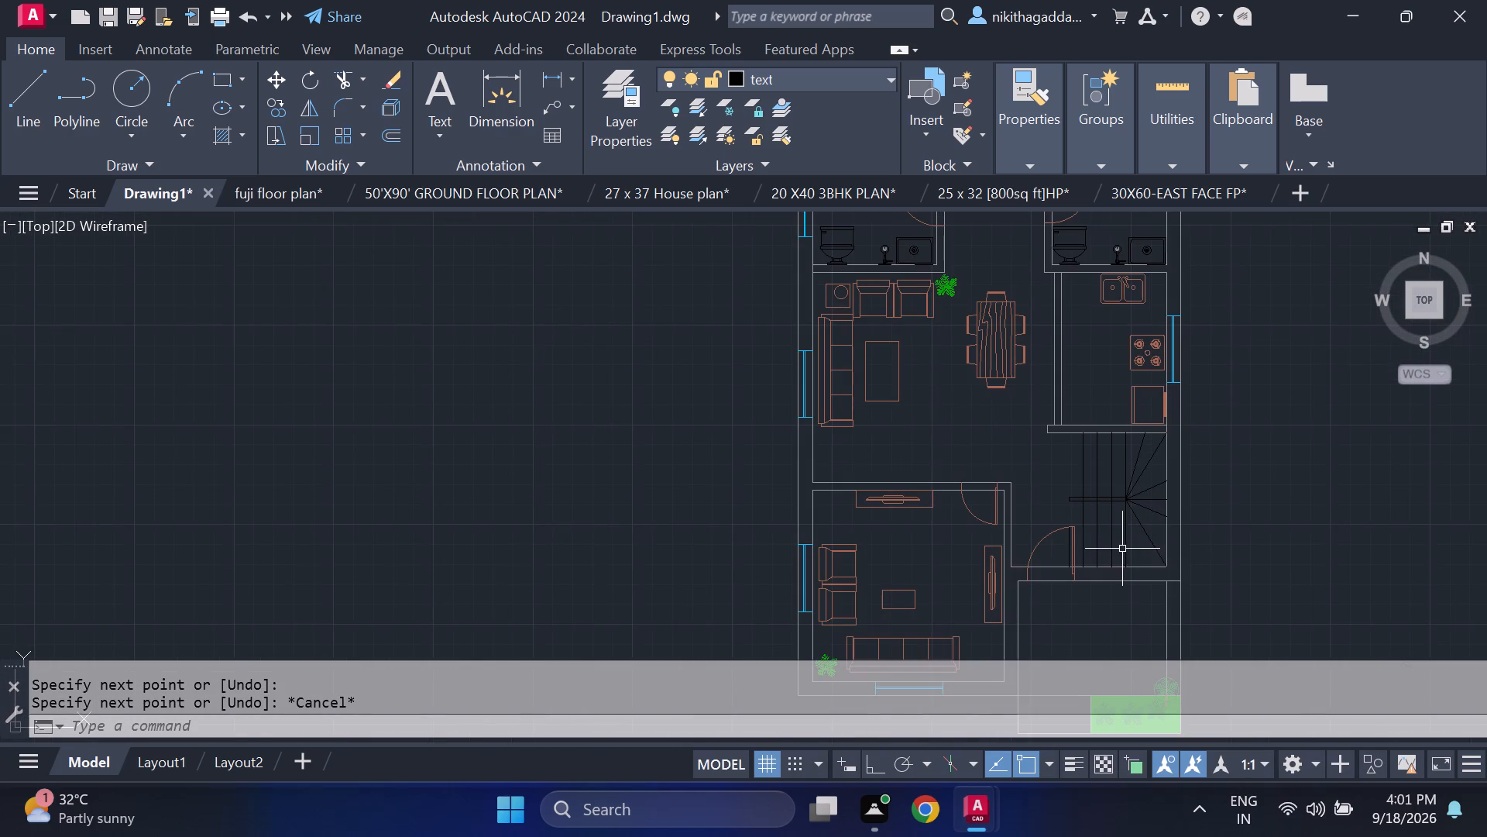
middle_drag(1121, 527, 812, 439)
scroll(794, 515, up, 3)
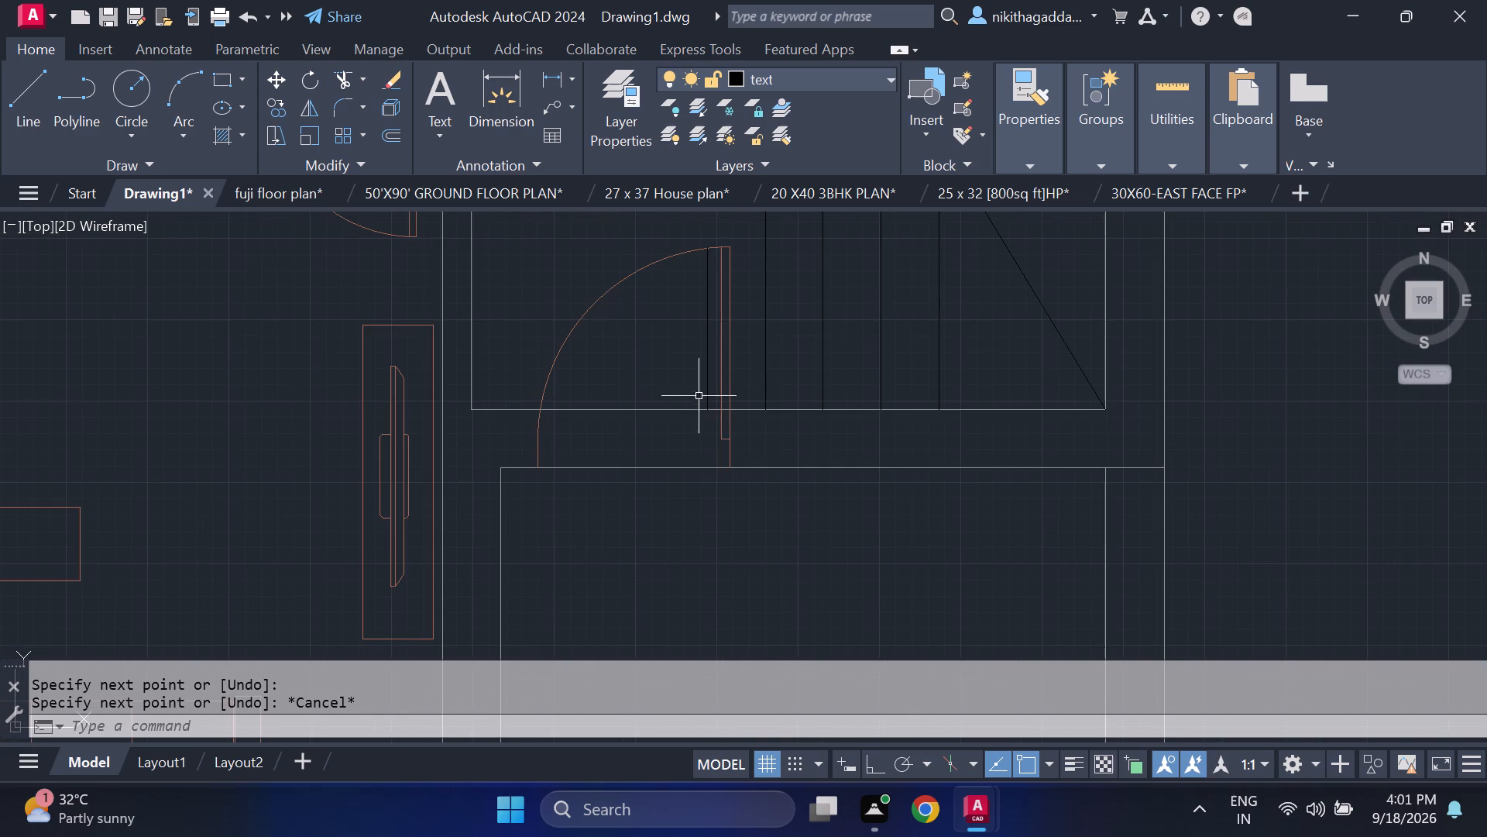
middle_drag(674, 367, 665, 491)
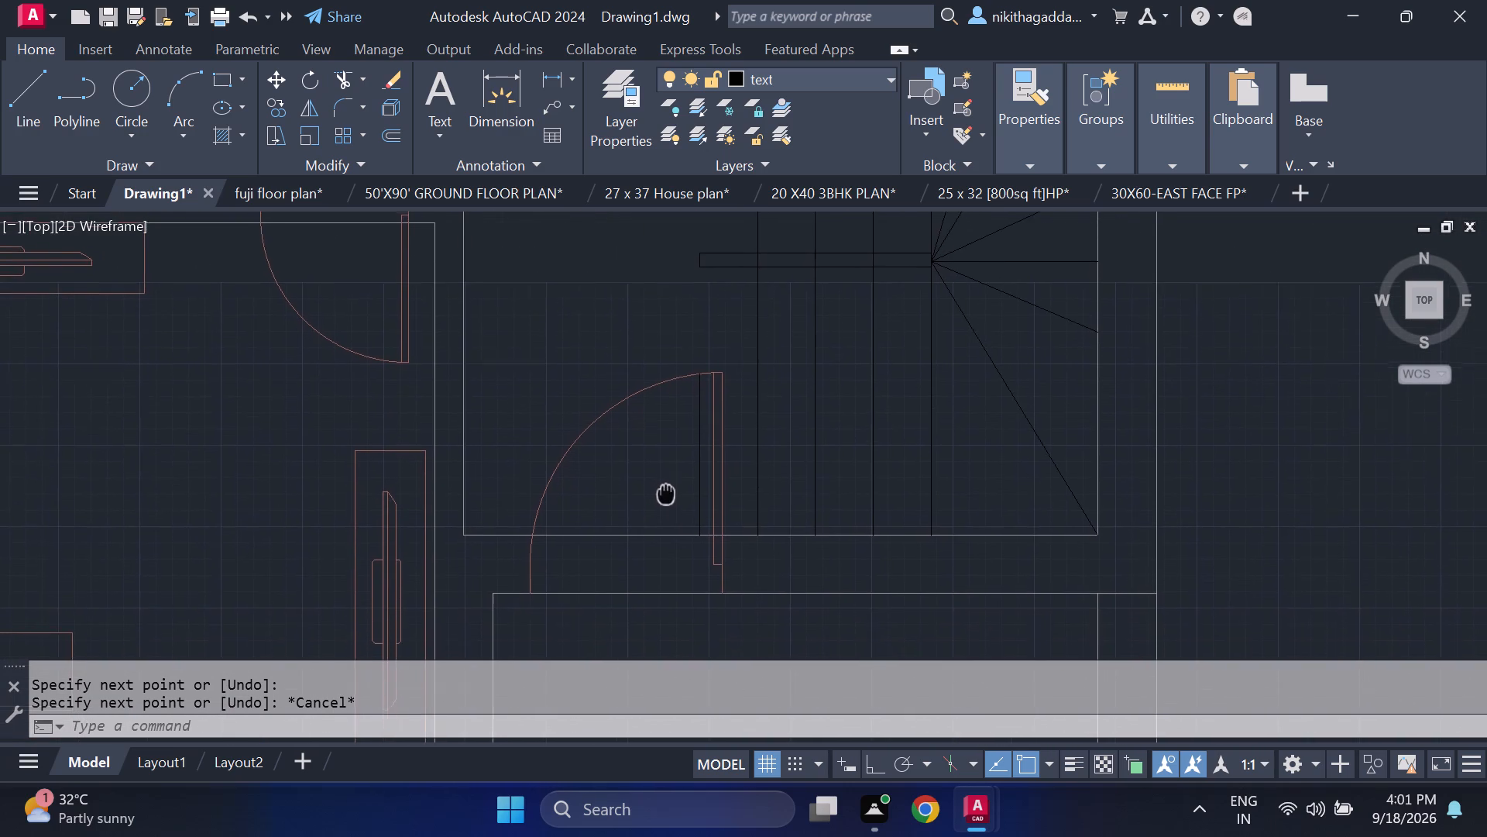
middle_drag(665, 491, 669, 475)
click(743, 412)
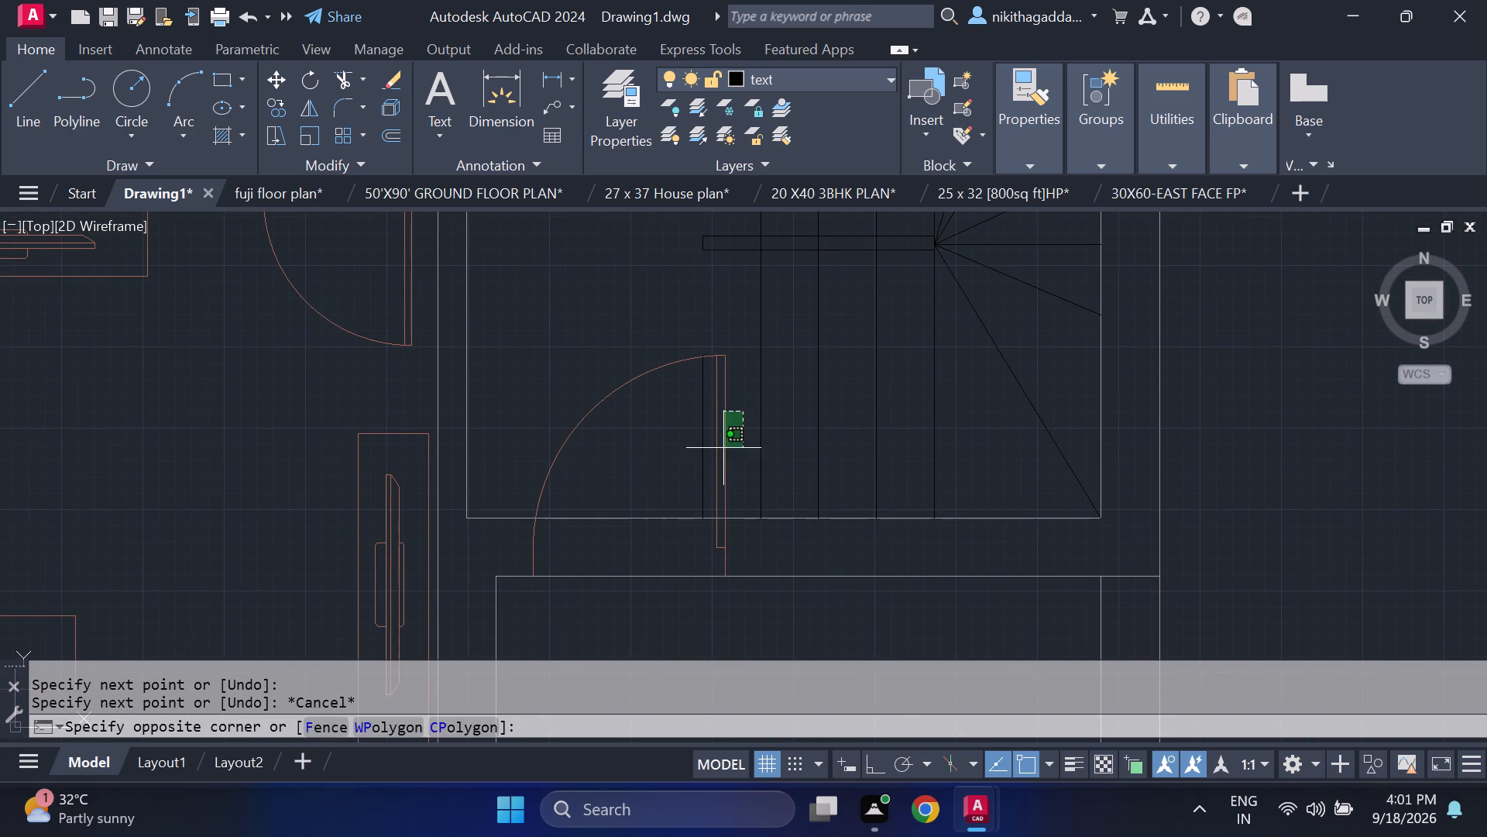
click(723, 449)
key(m)
key(Return)
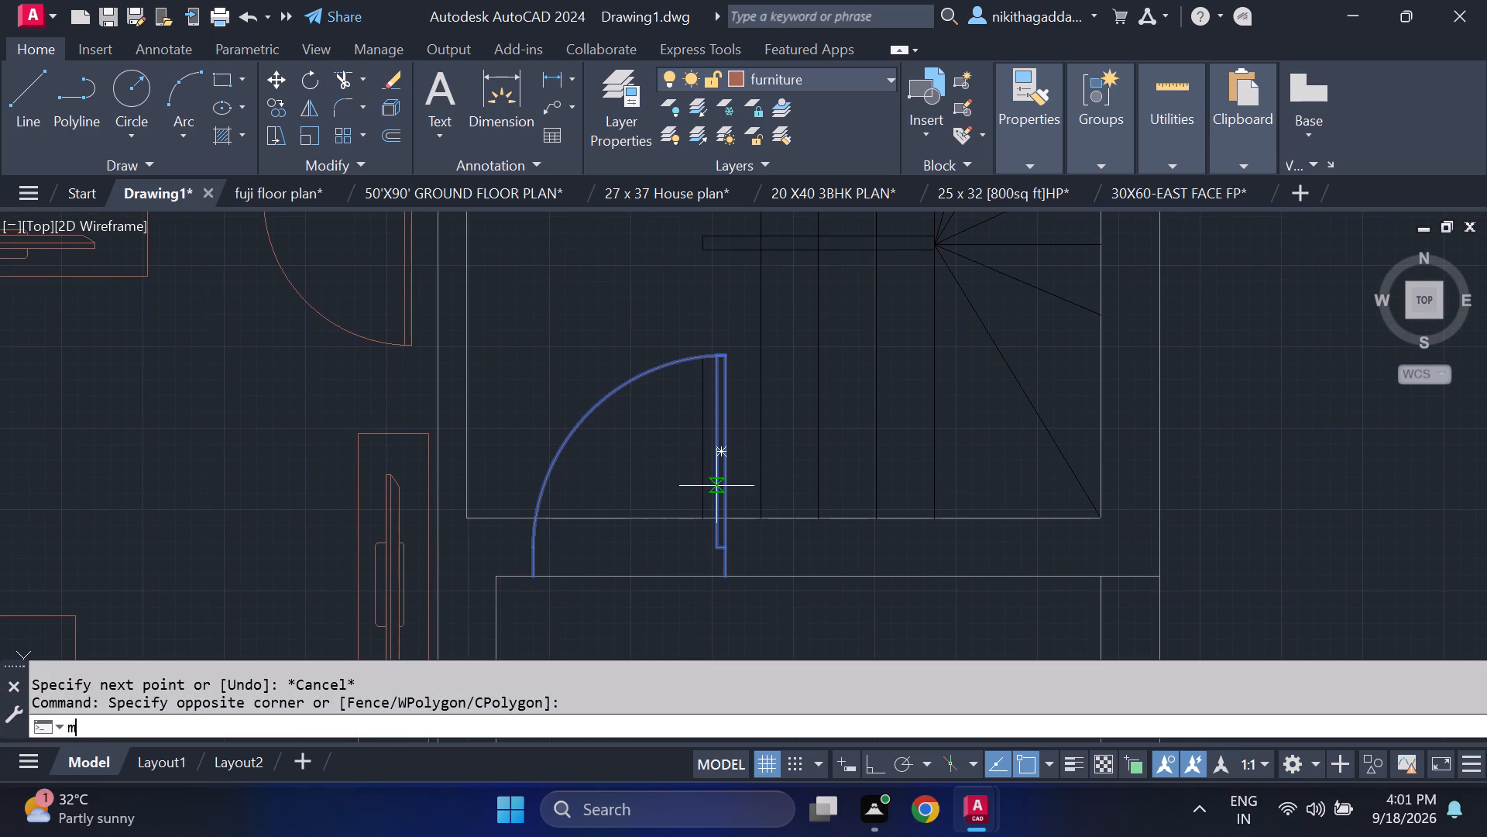
click(729, 579)
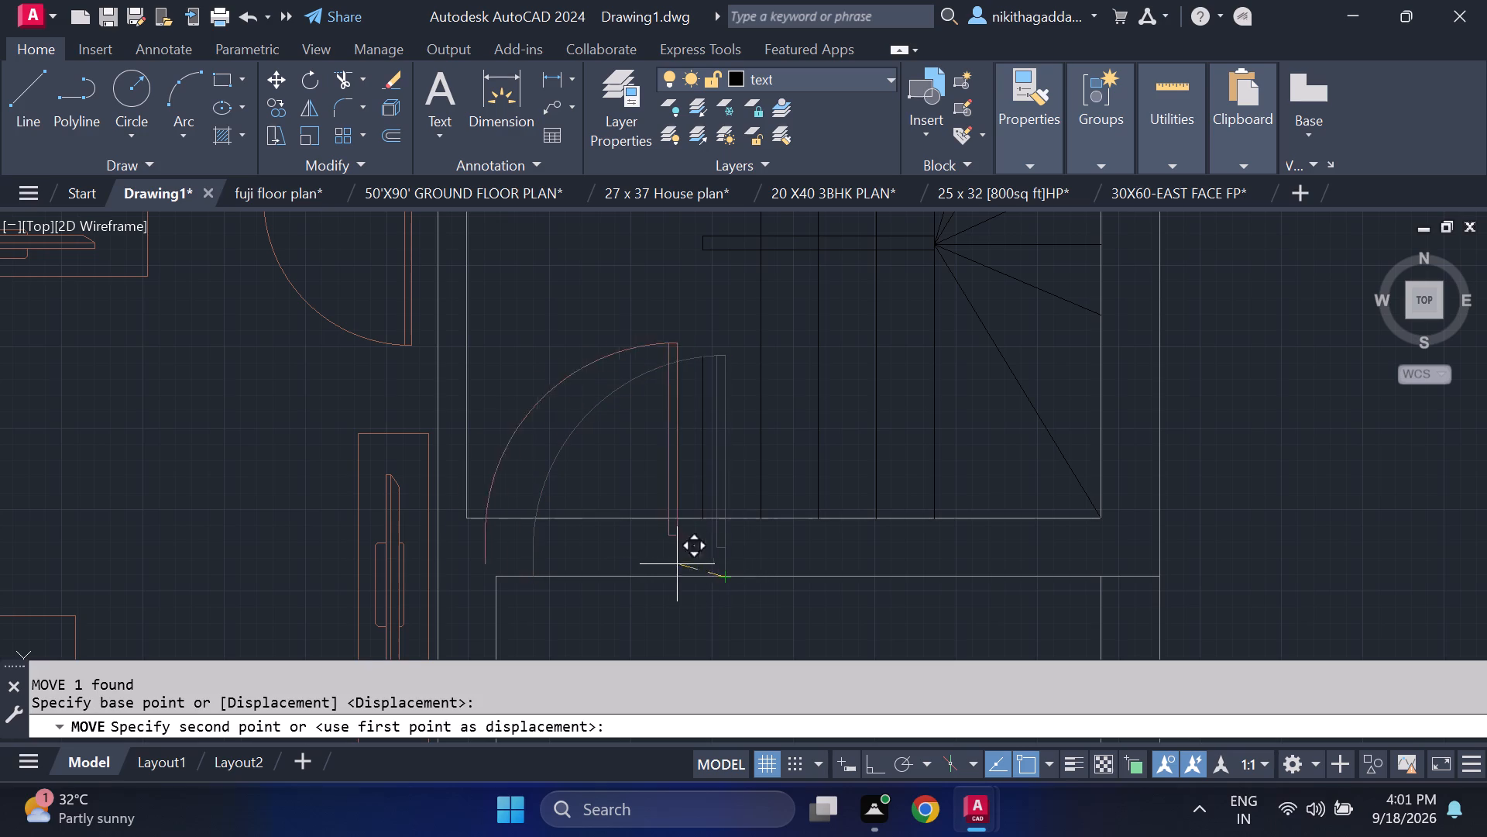
click(686, 573)
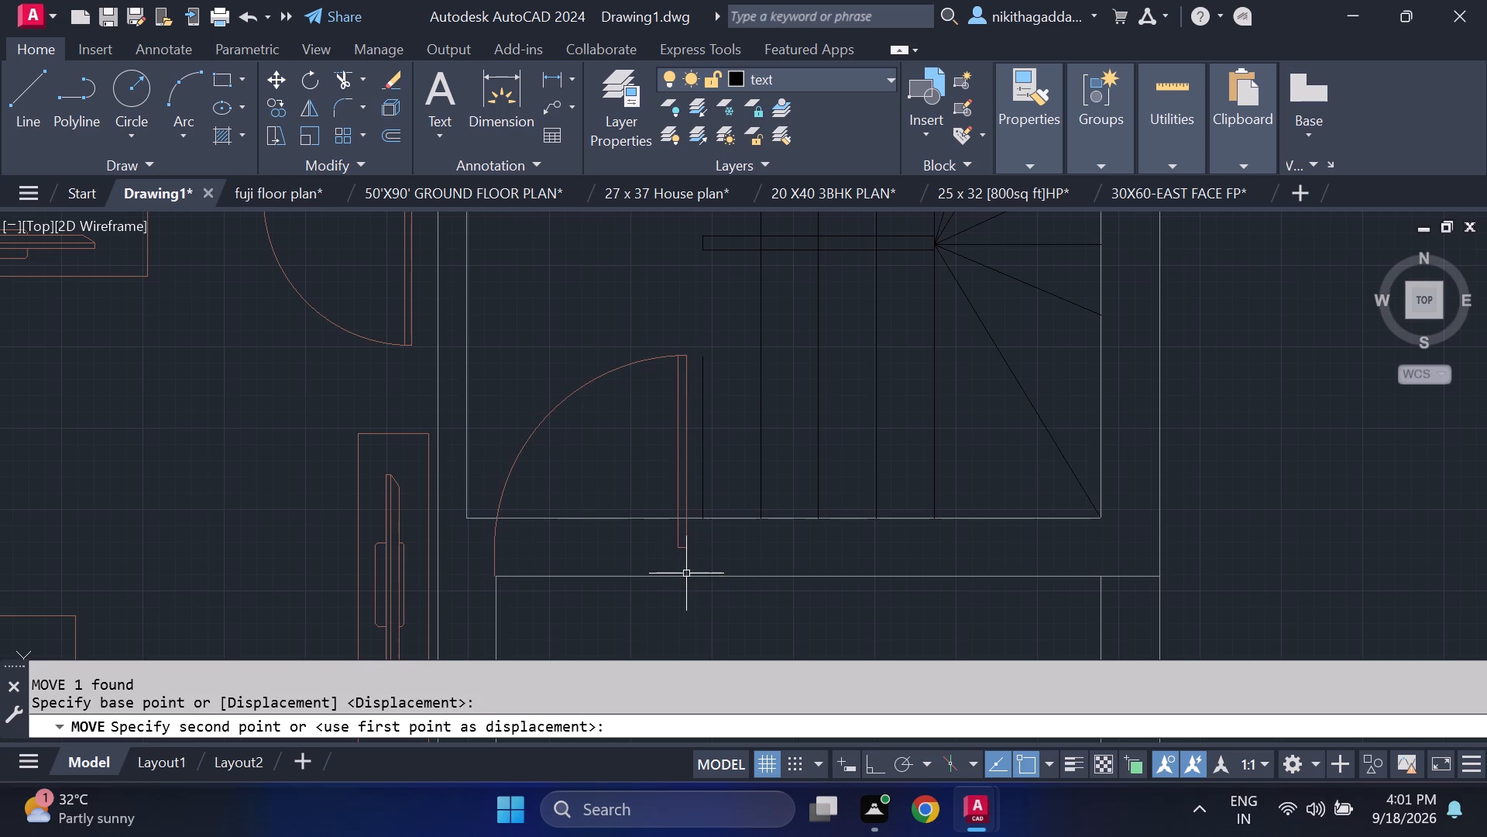
Scale the moved door down slightly about the bottom corner of its east jamb.
click(698, 528)
click(681, 546)
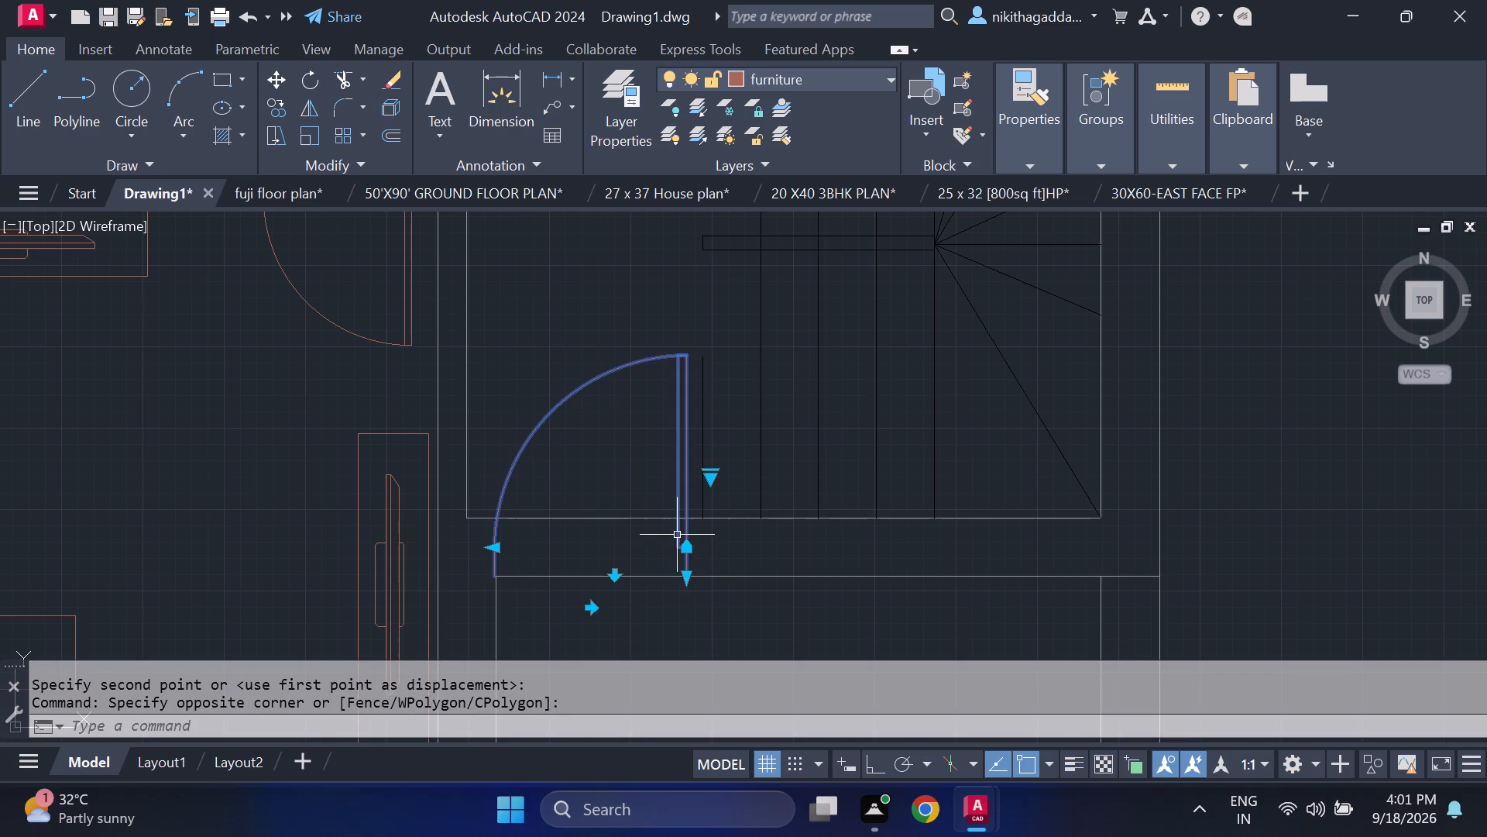
text(scale)
key(Return)
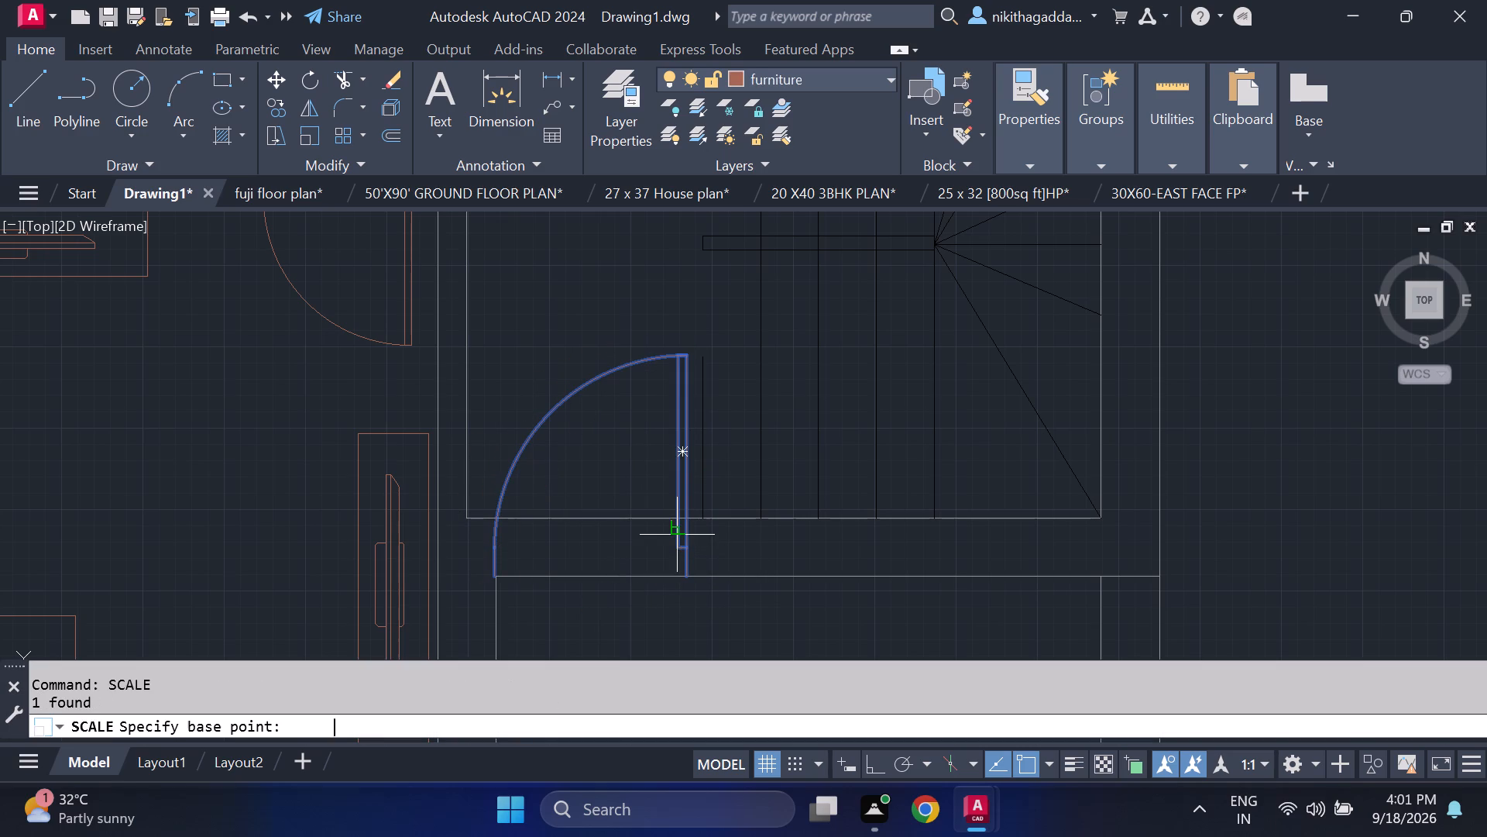
click(689, 577)
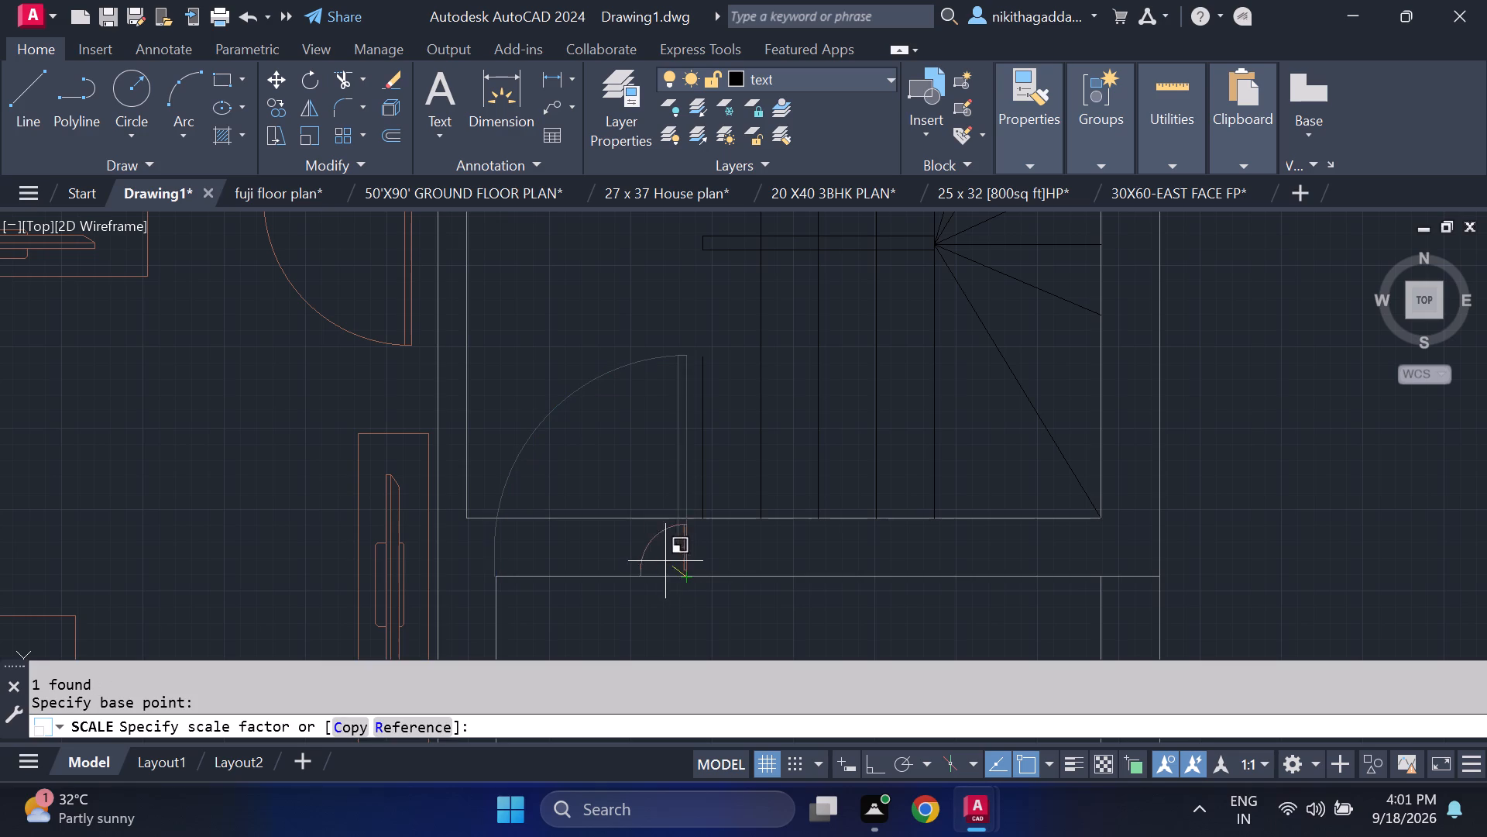
click(607, 507)
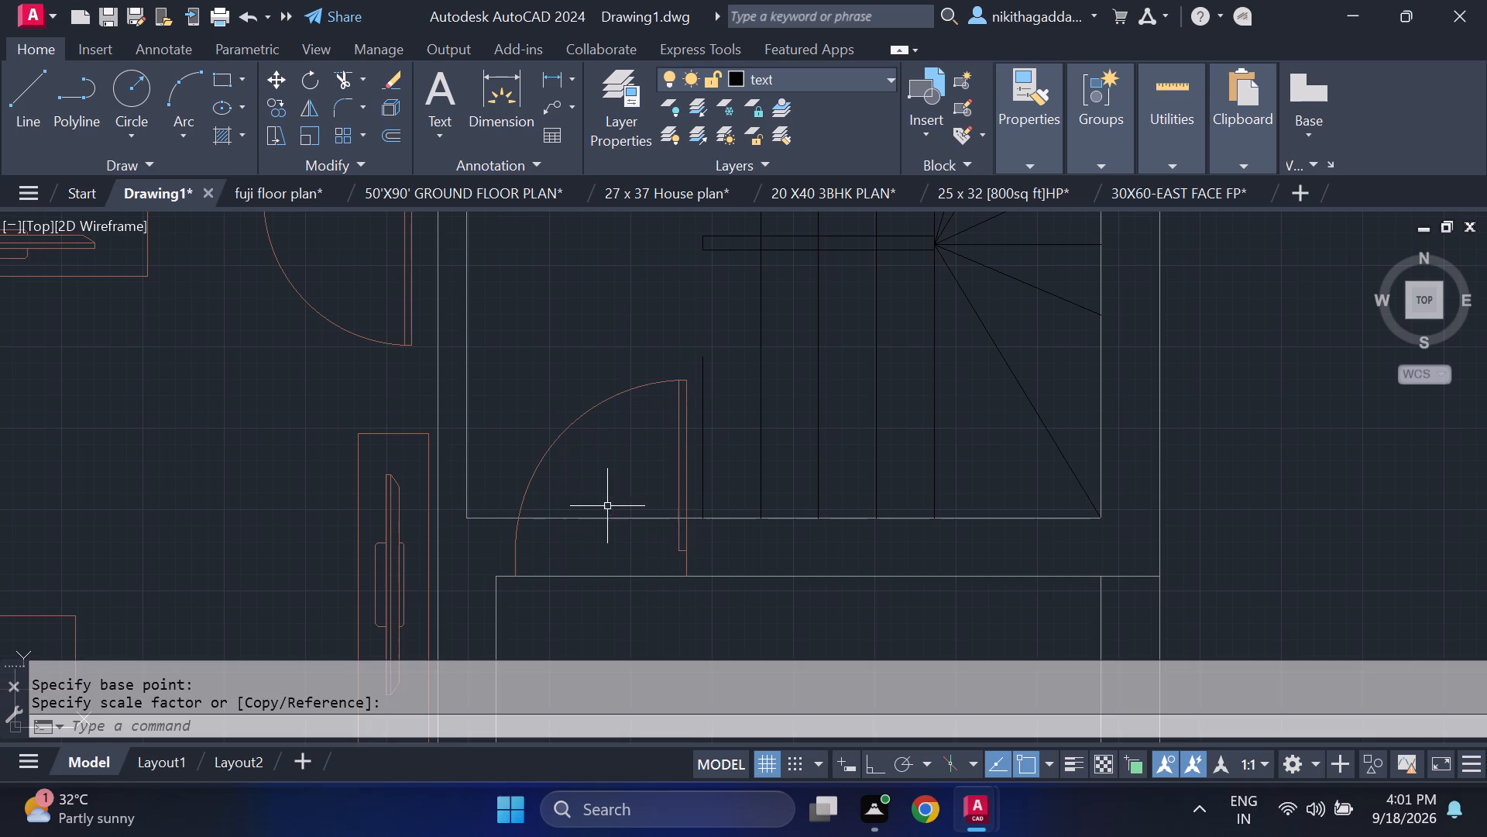
Extend the short westernmost tread line north to the lower line of the stair divider.
middle_drag(684, 446, 685, 530)
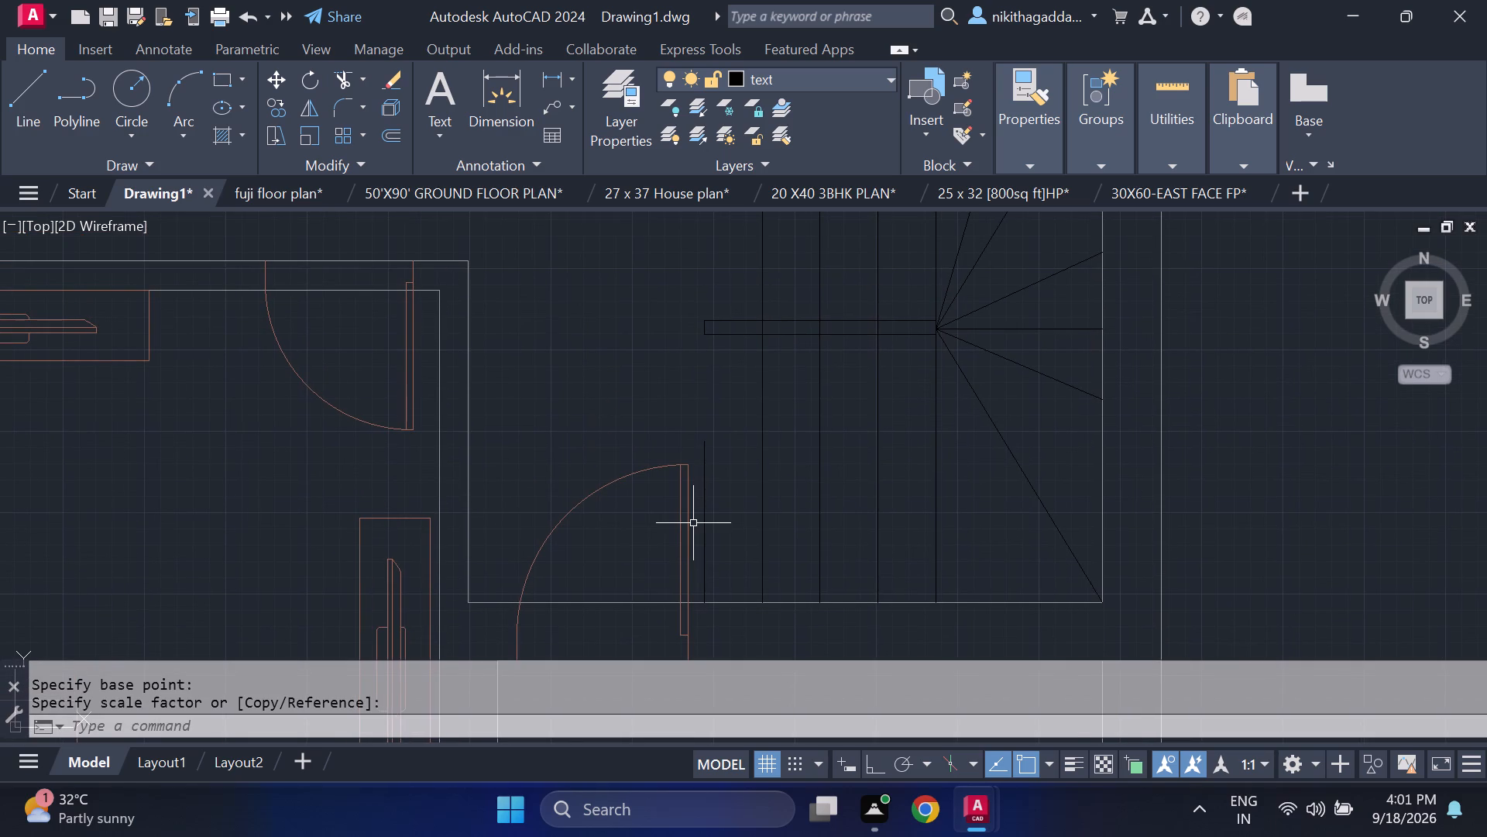
text(ex)
key(Return)
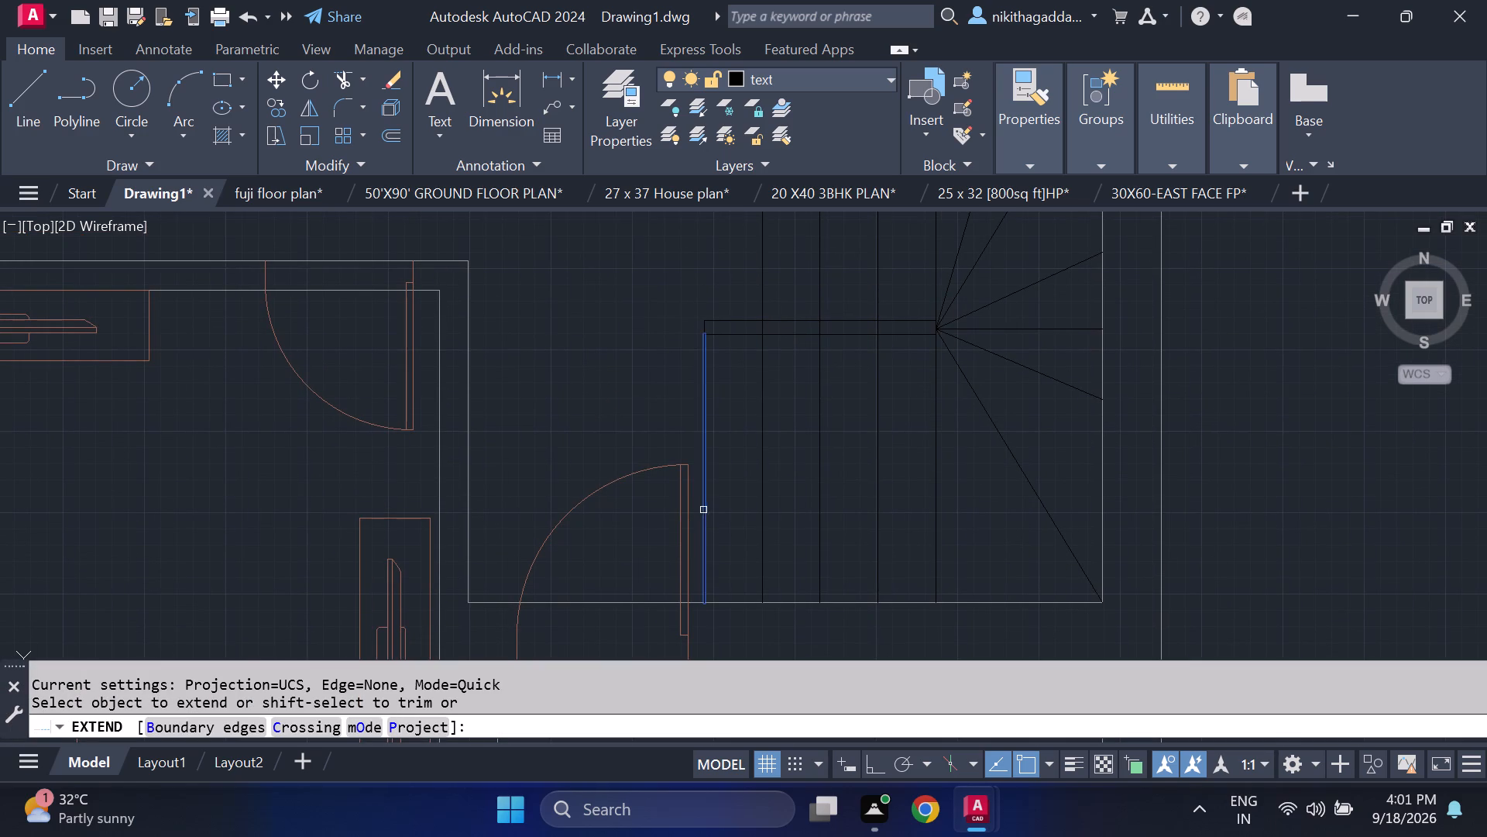
click(703, 510)
scroll(1011, 474, down, 3)
key(Escape)
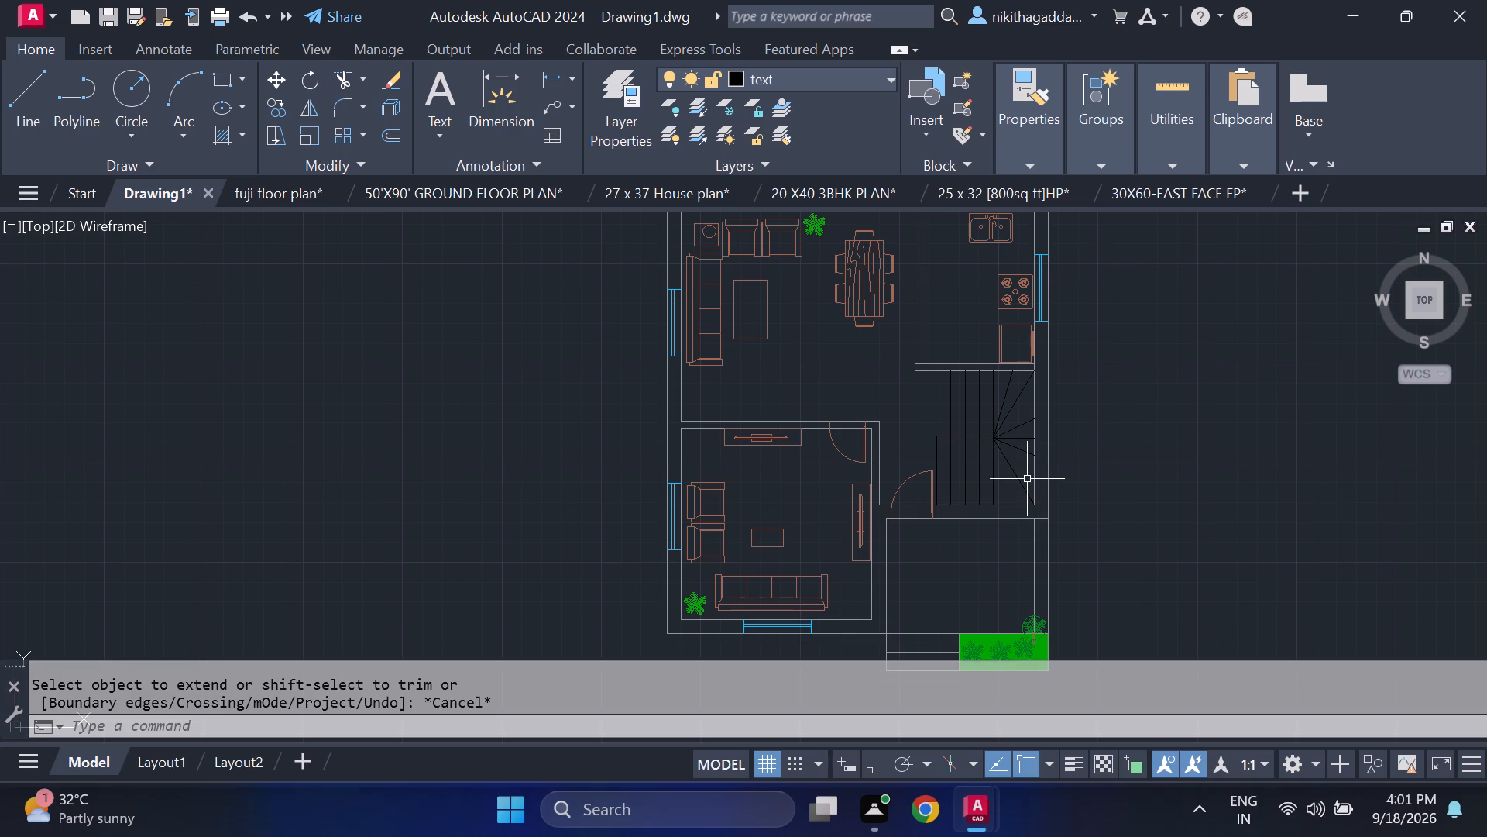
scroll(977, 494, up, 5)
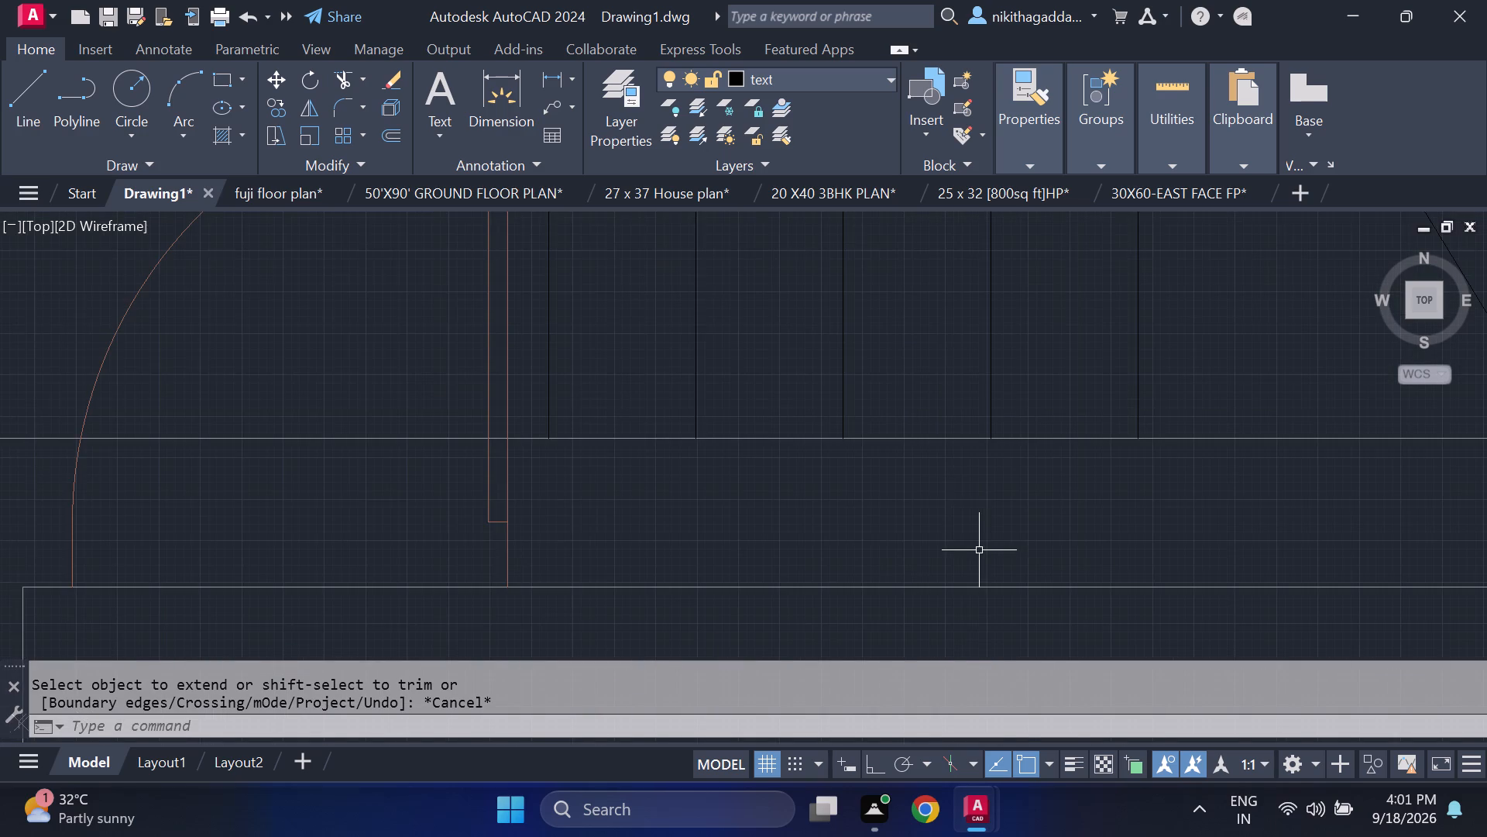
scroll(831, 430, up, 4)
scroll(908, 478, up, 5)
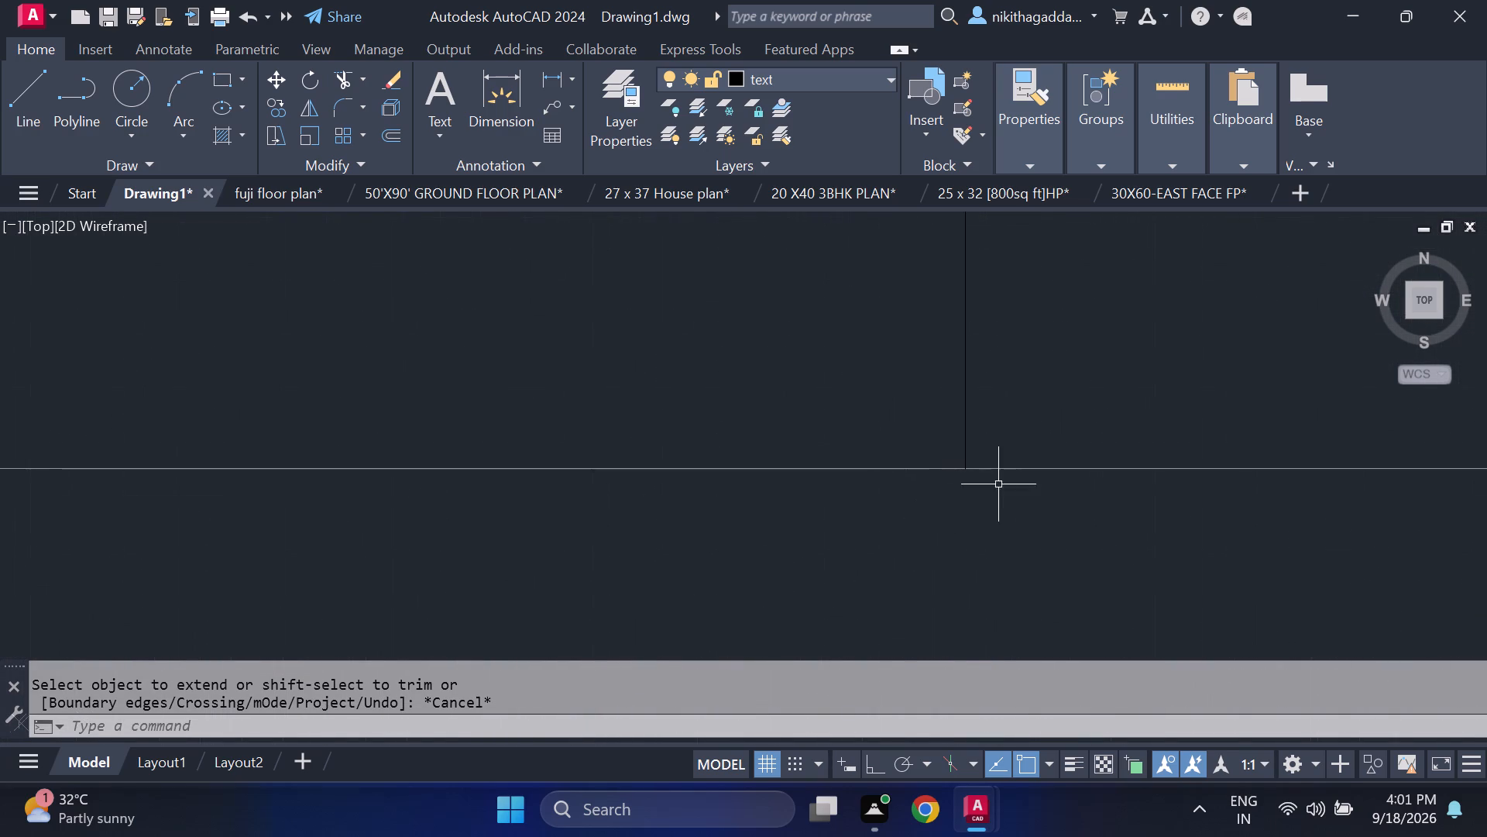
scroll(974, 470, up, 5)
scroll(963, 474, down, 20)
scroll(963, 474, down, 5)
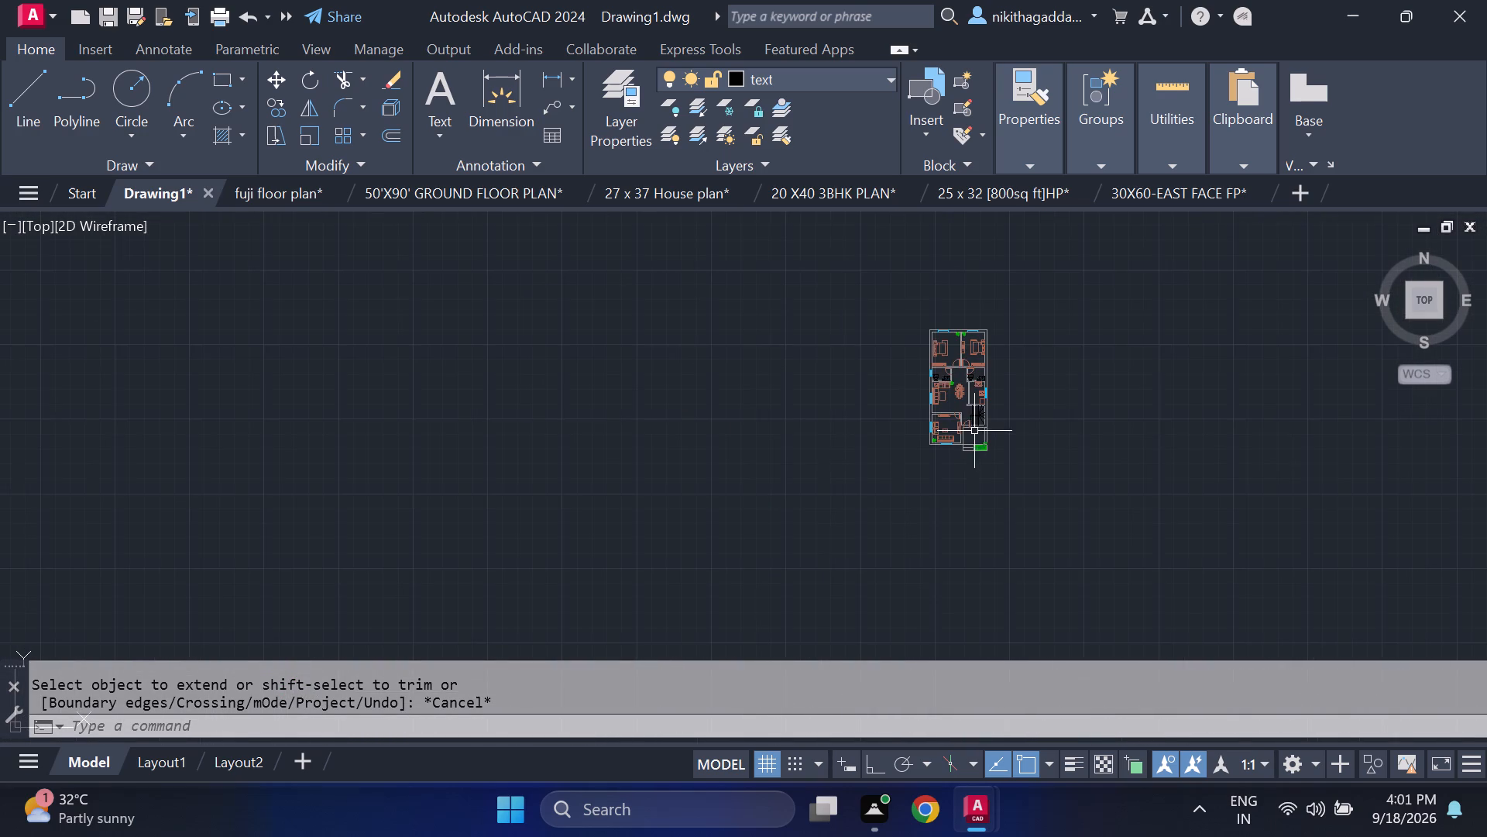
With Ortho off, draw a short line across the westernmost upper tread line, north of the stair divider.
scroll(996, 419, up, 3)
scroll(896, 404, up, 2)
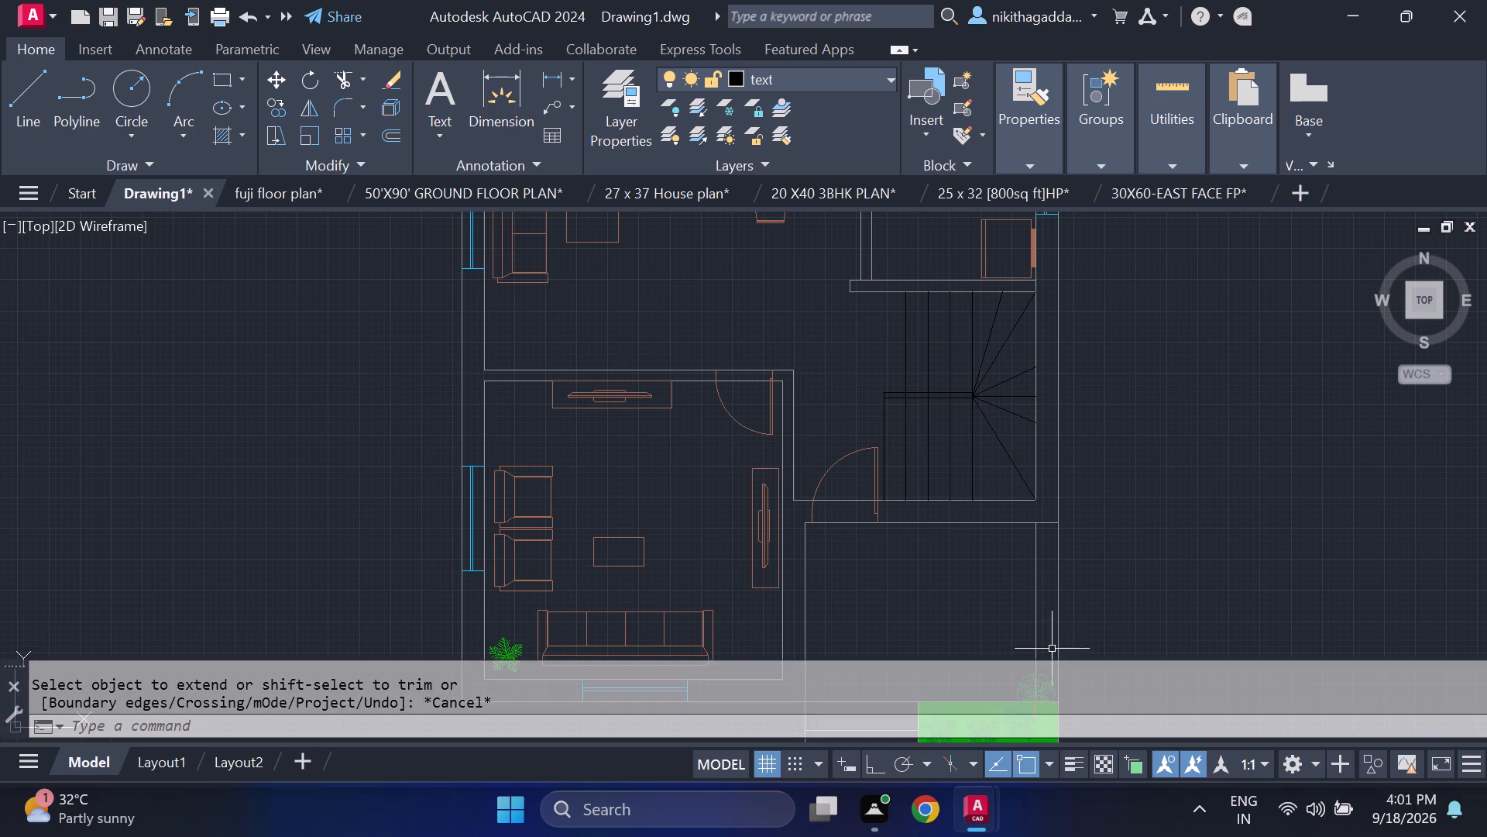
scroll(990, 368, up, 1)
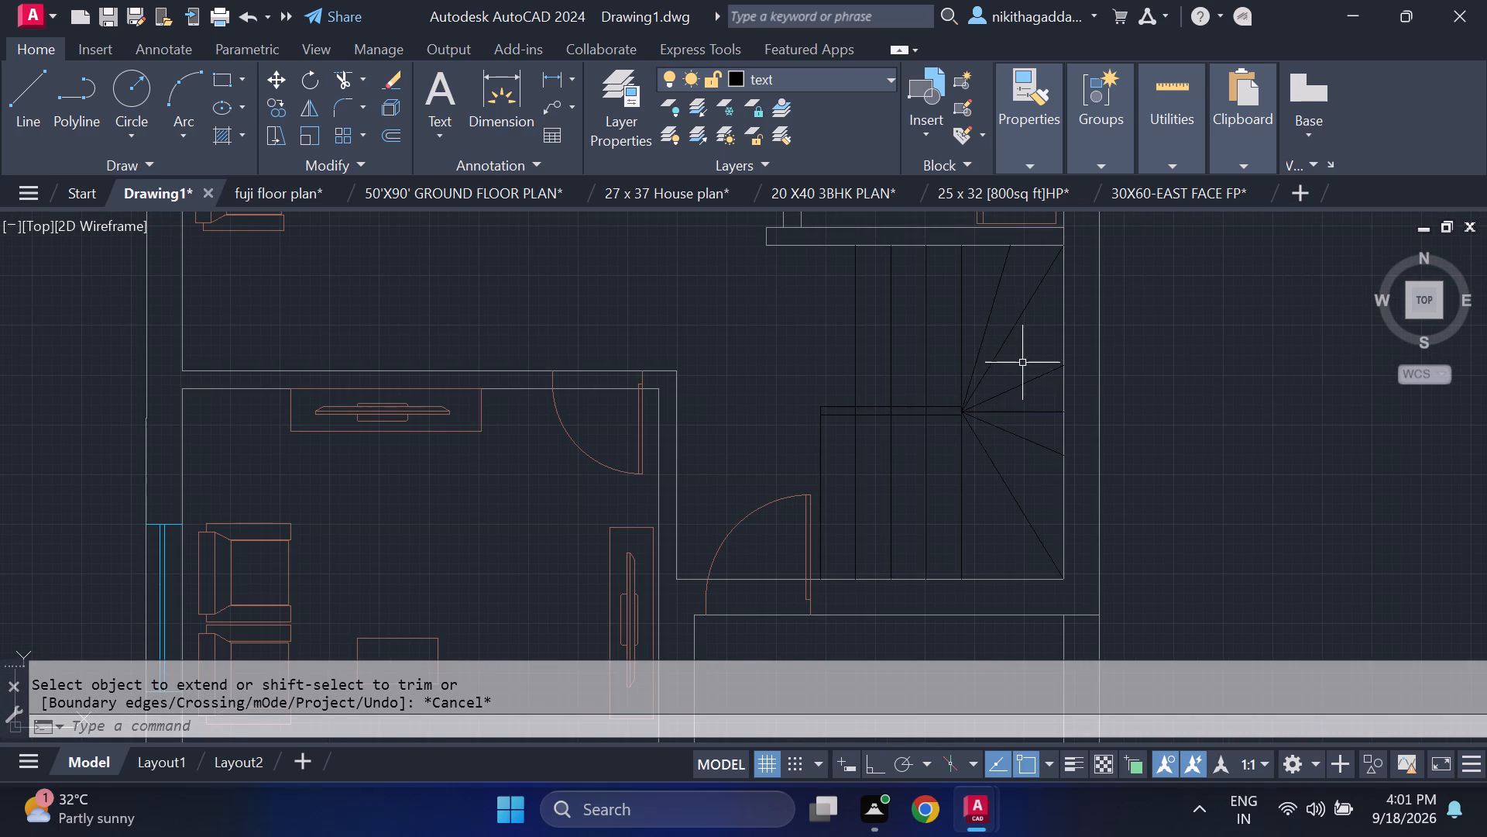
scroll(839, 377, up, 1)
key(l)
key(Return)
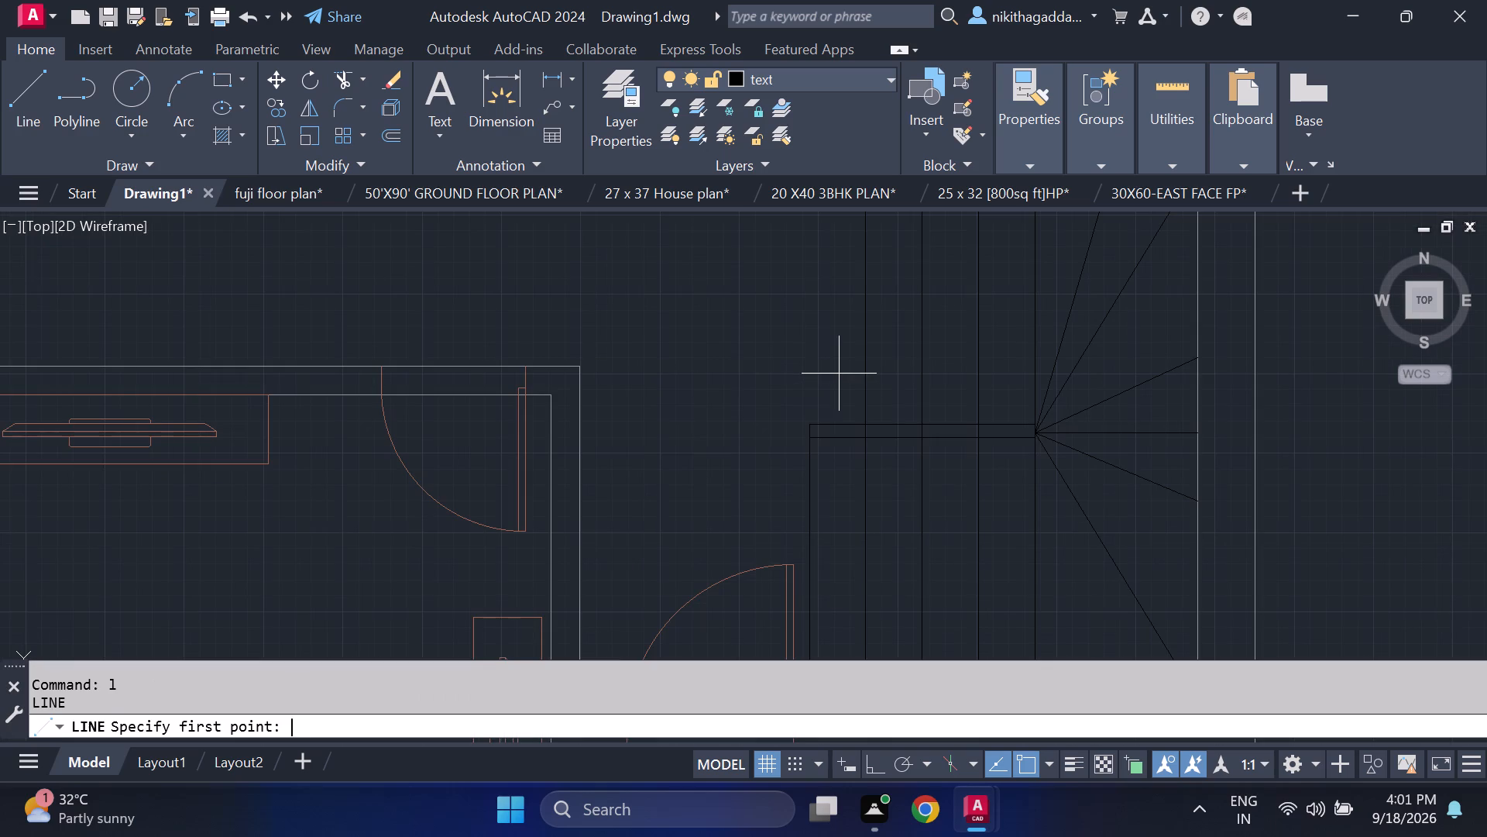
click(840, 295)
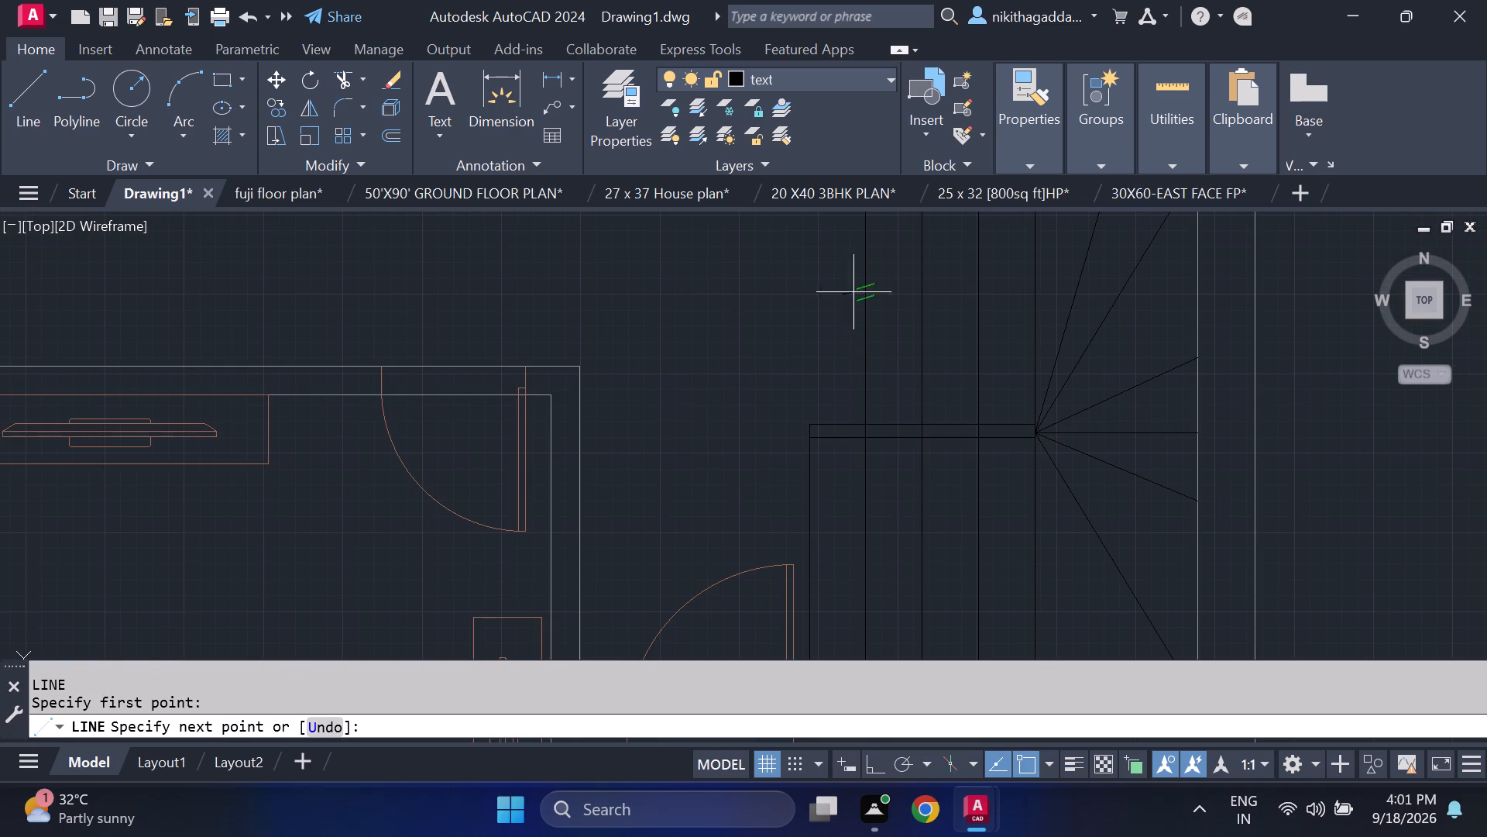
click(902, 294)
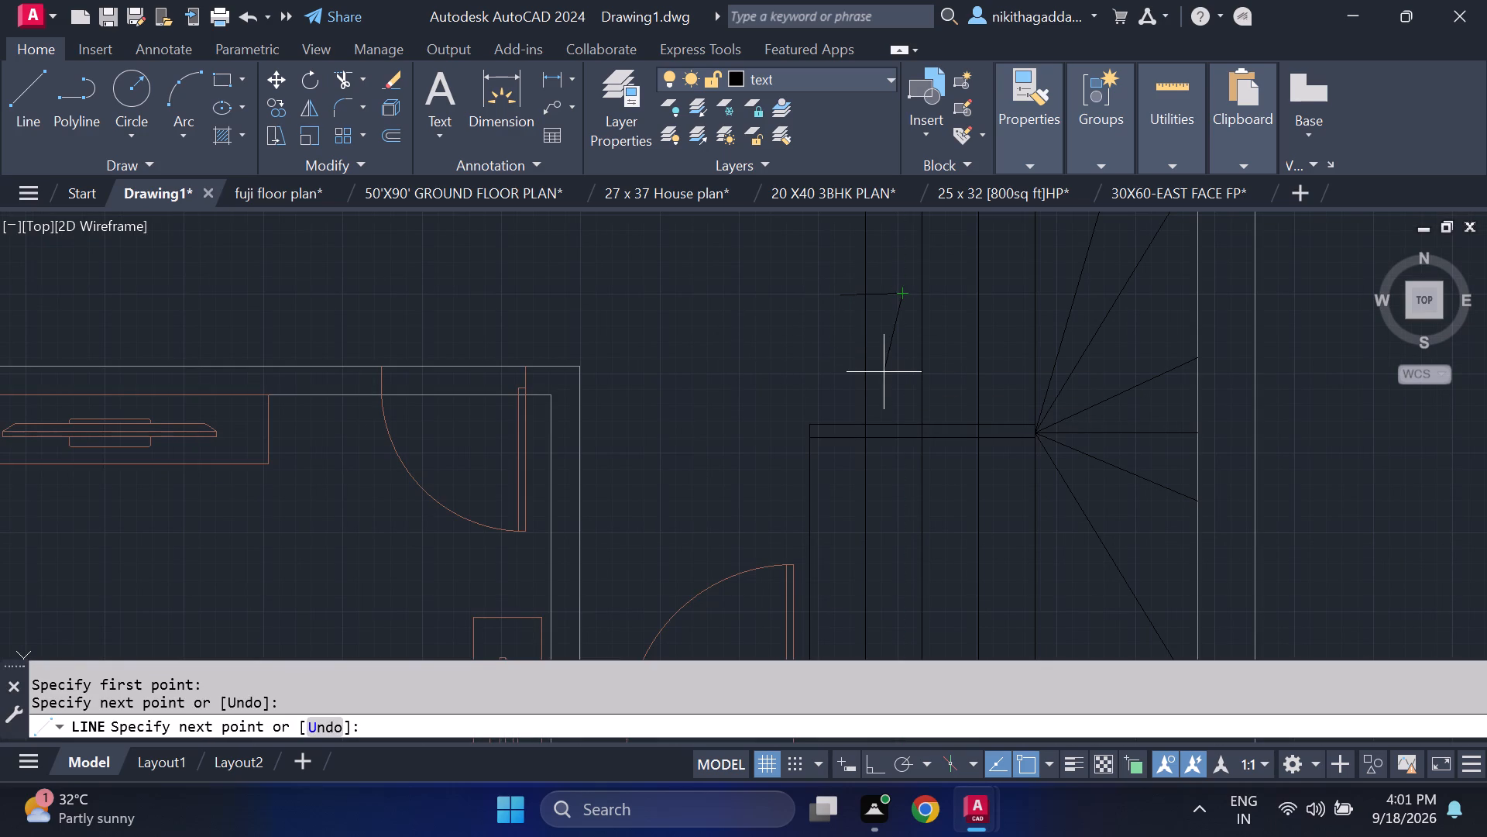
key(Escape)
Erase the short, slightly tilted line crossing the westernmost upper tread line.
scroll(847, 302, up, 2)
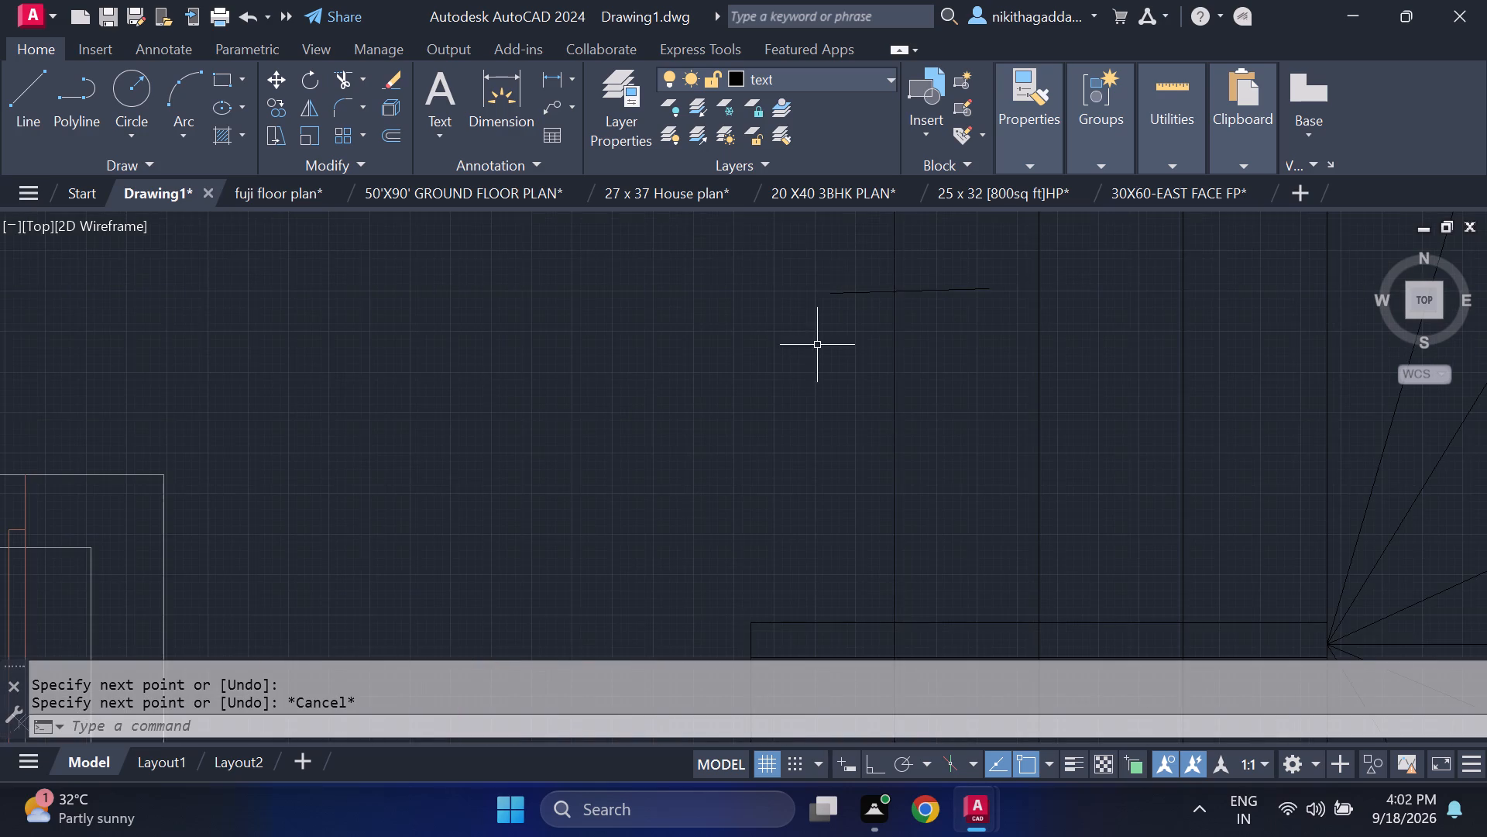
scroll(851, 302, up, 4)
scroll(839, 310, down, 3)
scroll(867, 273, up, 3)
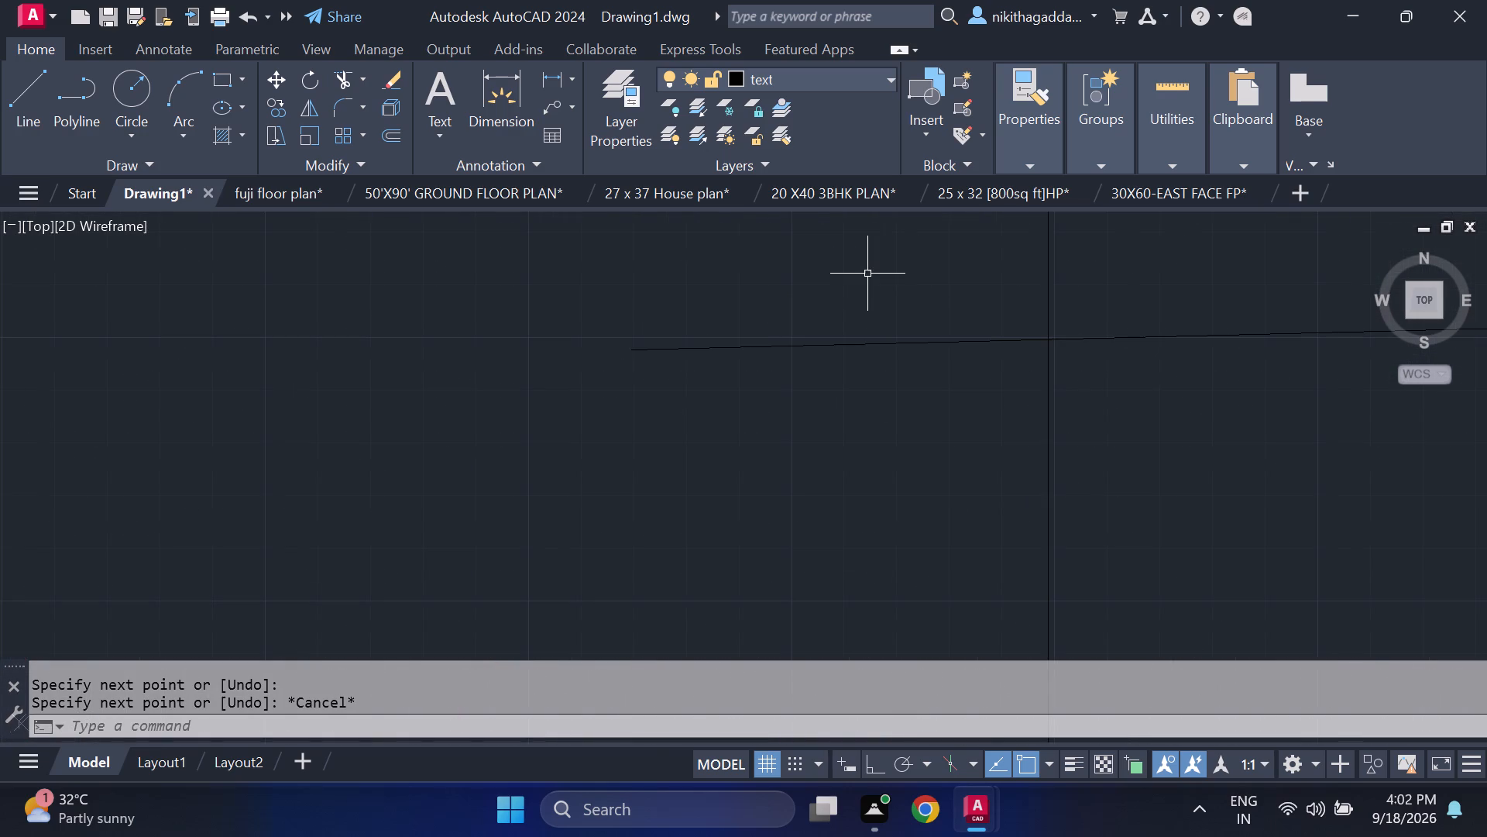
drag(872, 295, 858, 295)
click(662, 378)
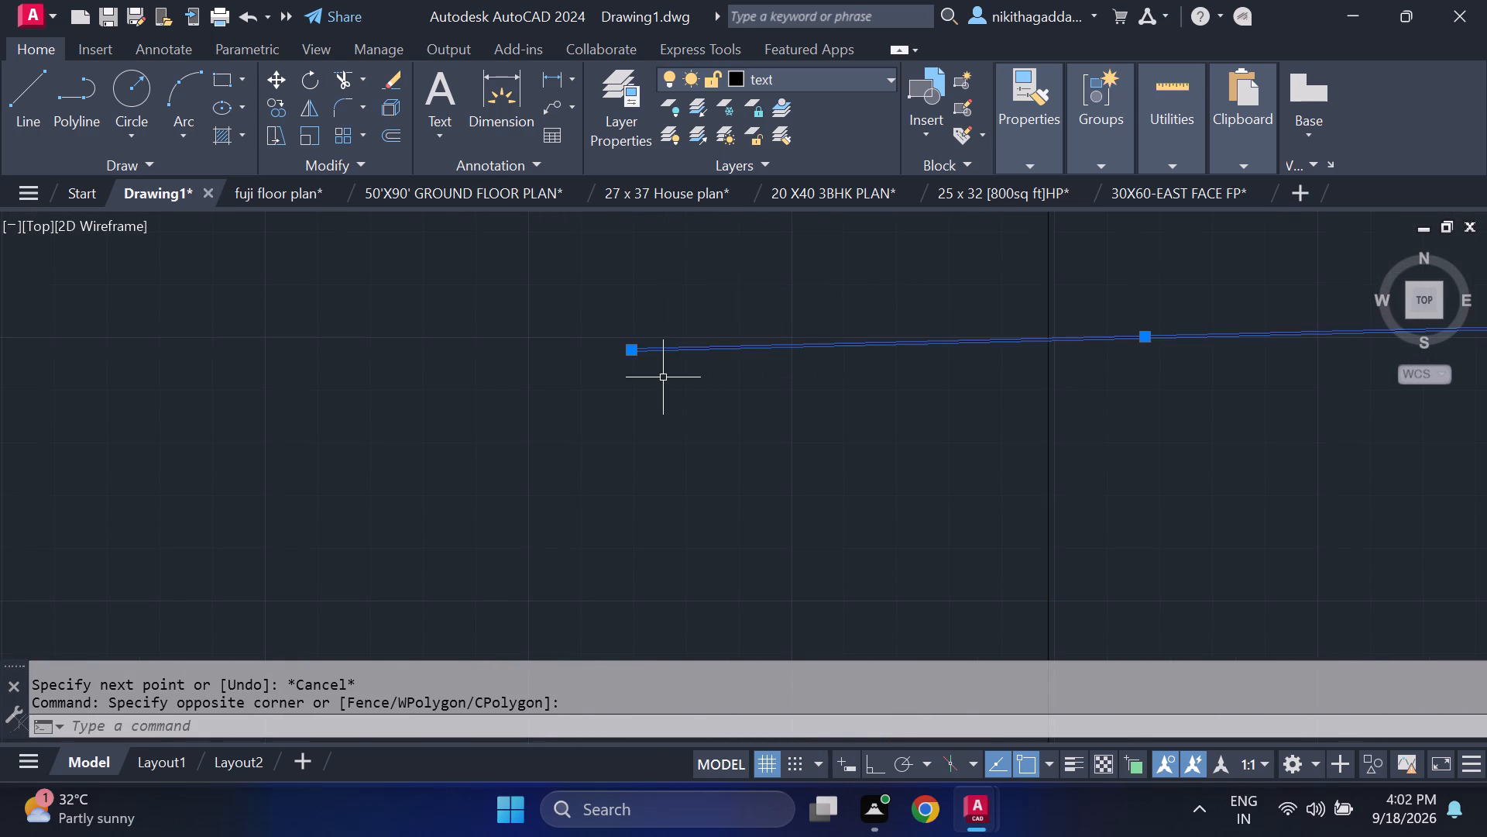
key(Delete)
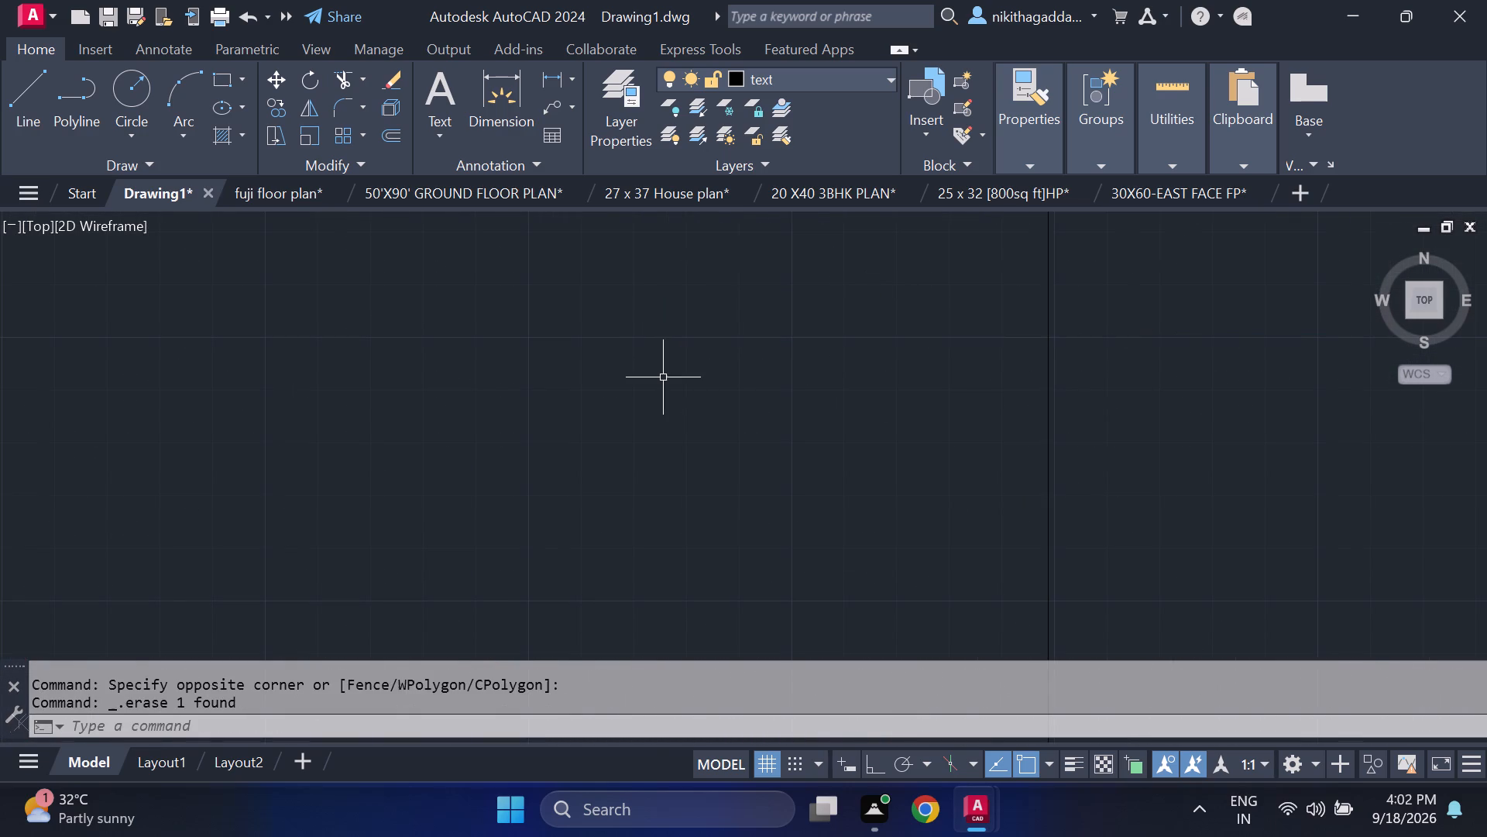
With Ortho on, draw a short horizontal line just west of the westernmost upper tread line.
key(F8)
key(l)
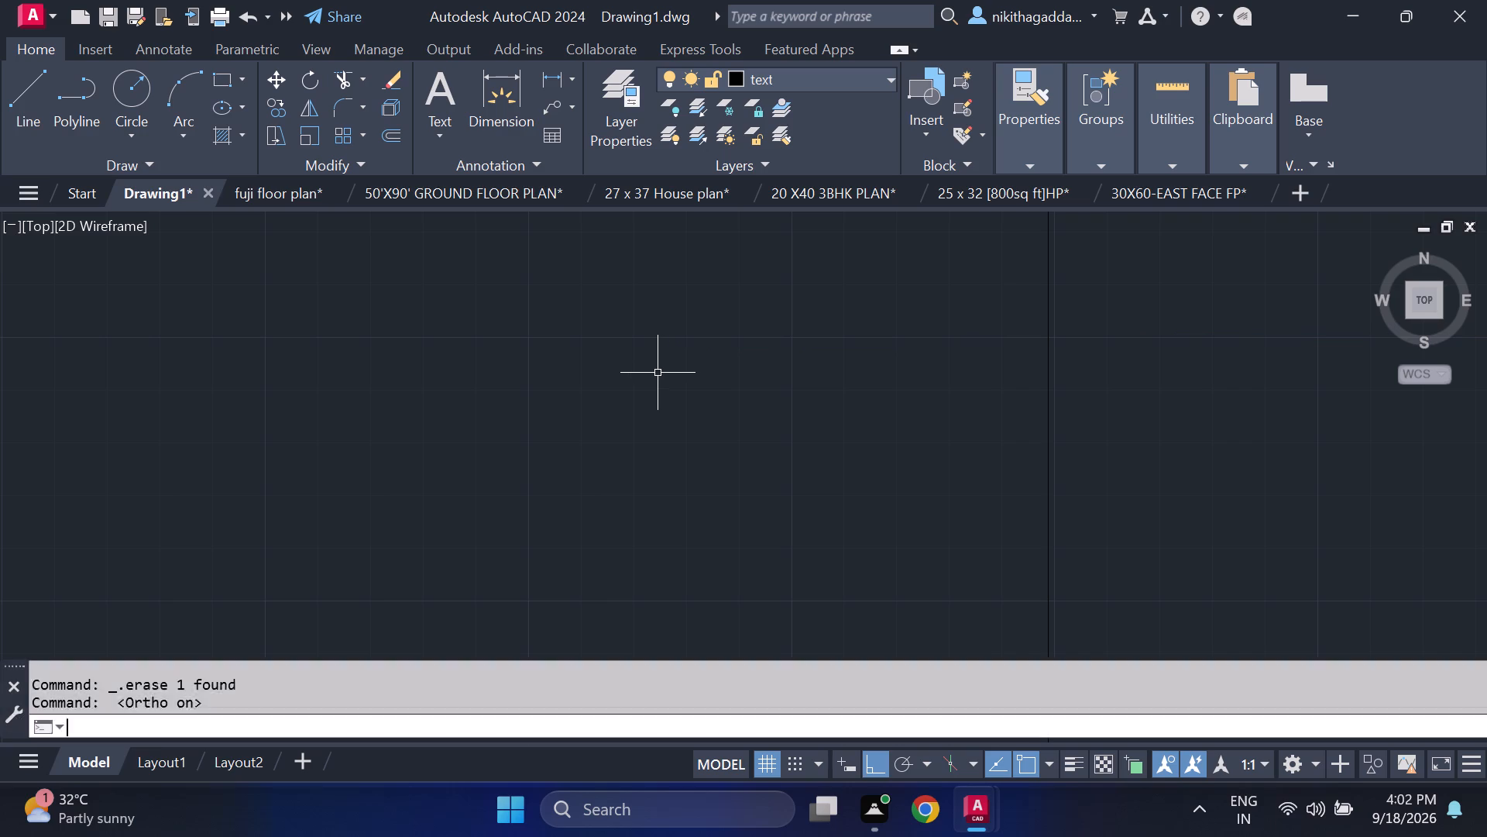
key(Return)
scroll(713, 164, down, 3)
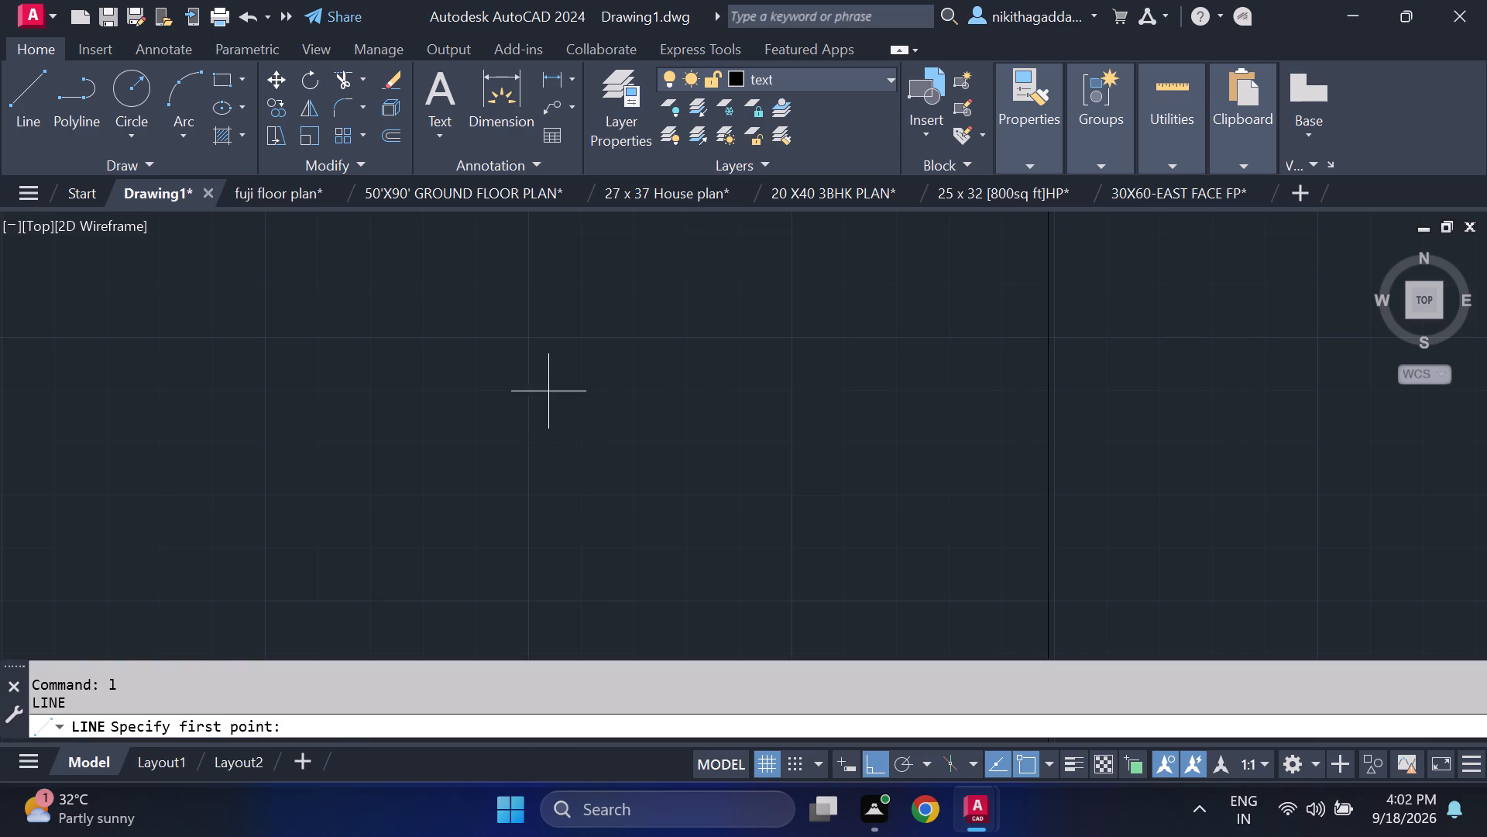
click(551, 384)
click(859, 389)
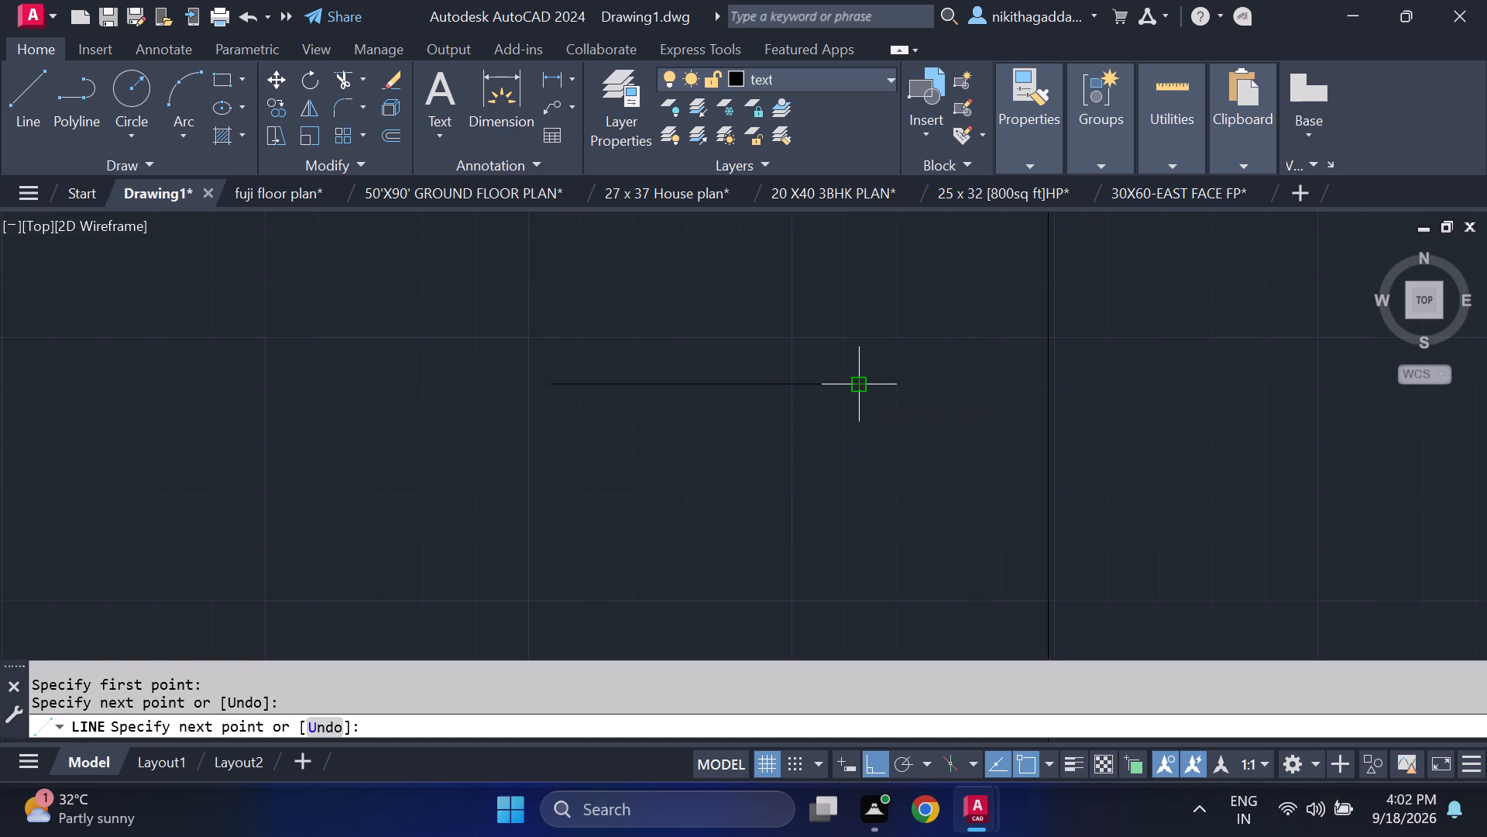
key(Escape)
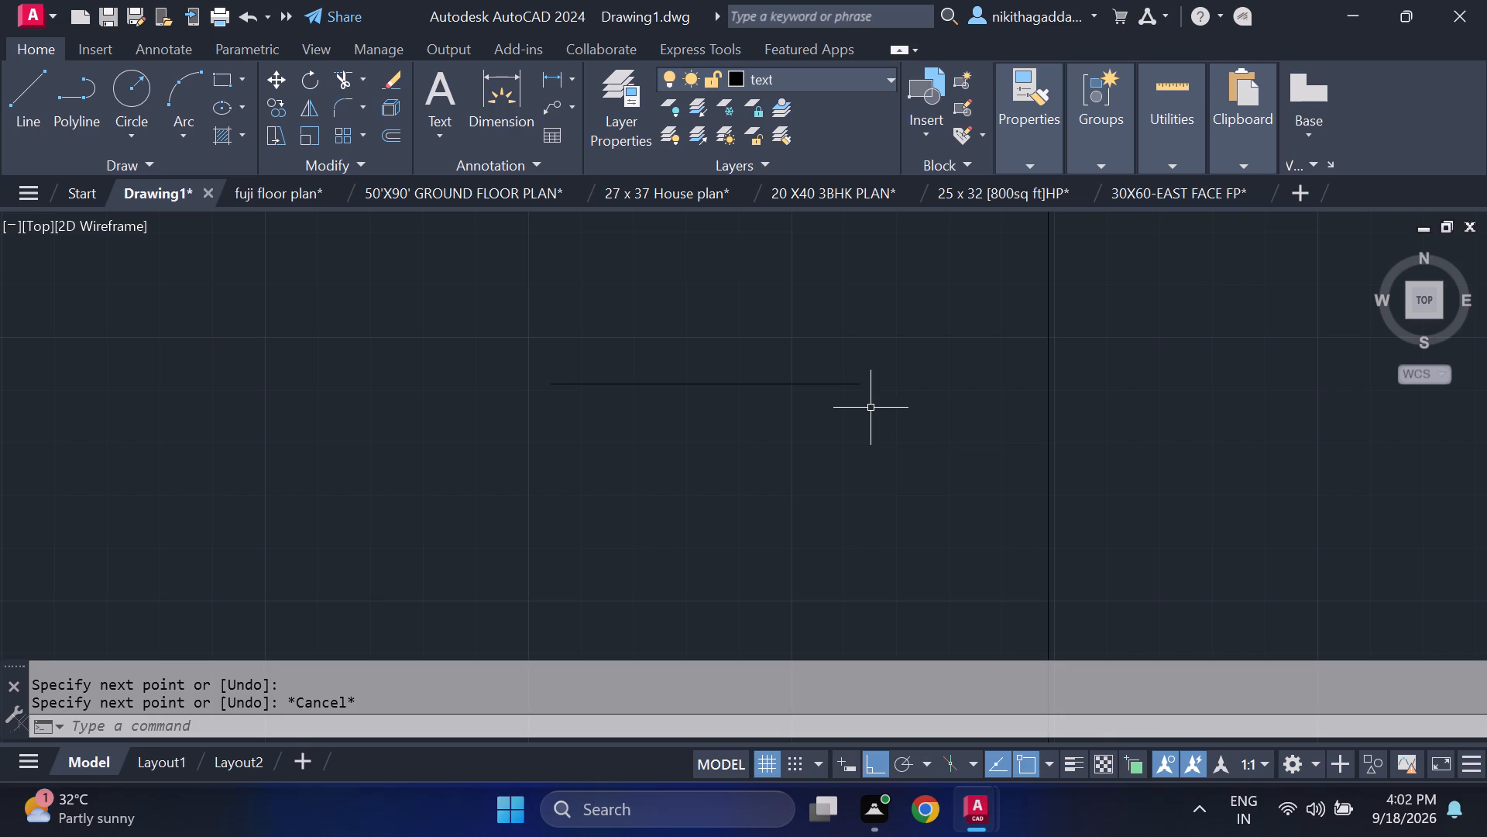
Draw a closed triangular arrowhead at the short line's west end, its tip about 0.23" beyond the end and level with it.
key(l)
key(Return)
scroll(607, 350, up, 2)
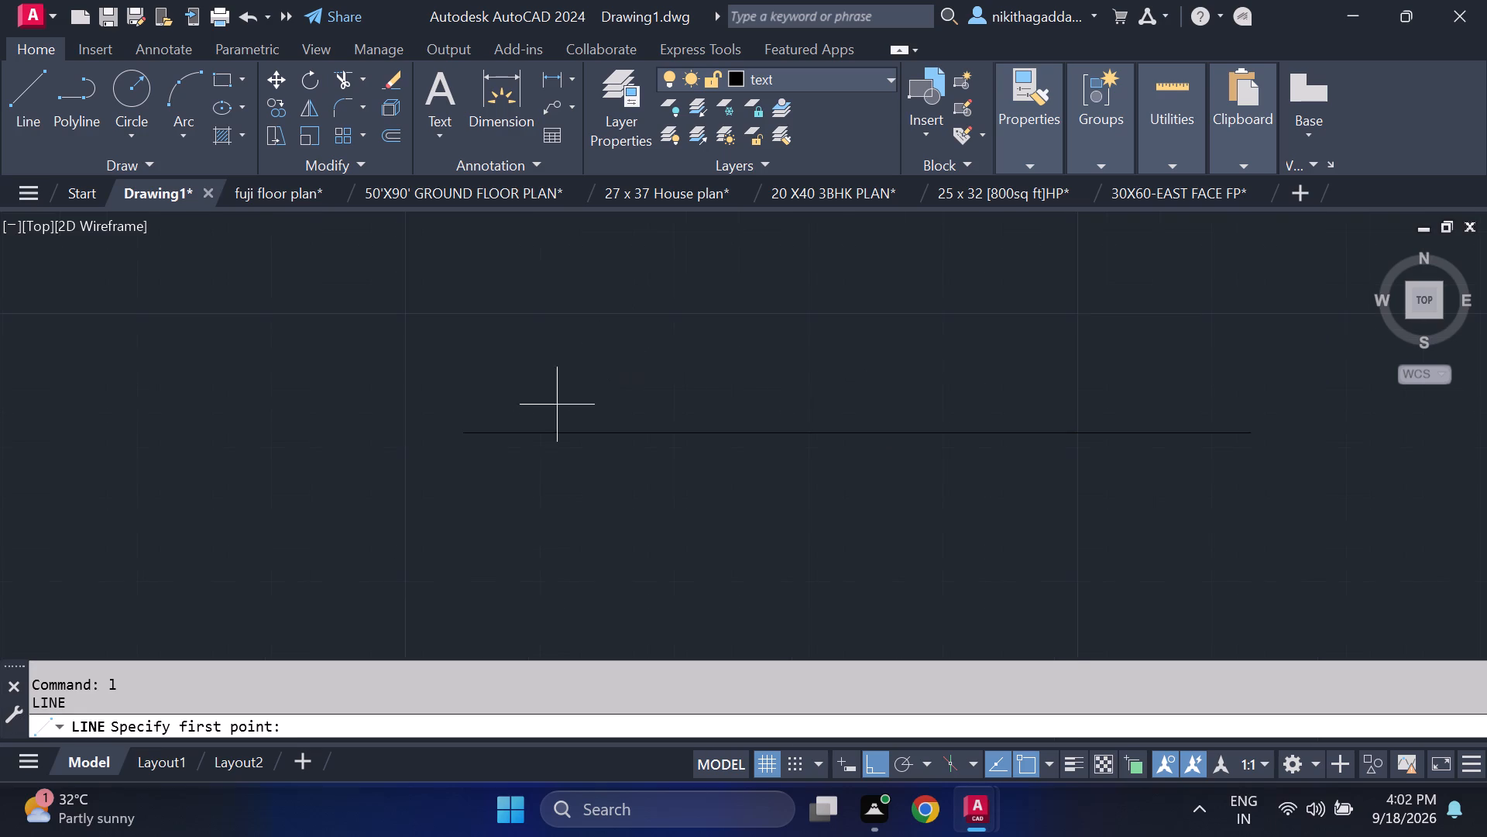
click(467, 396)
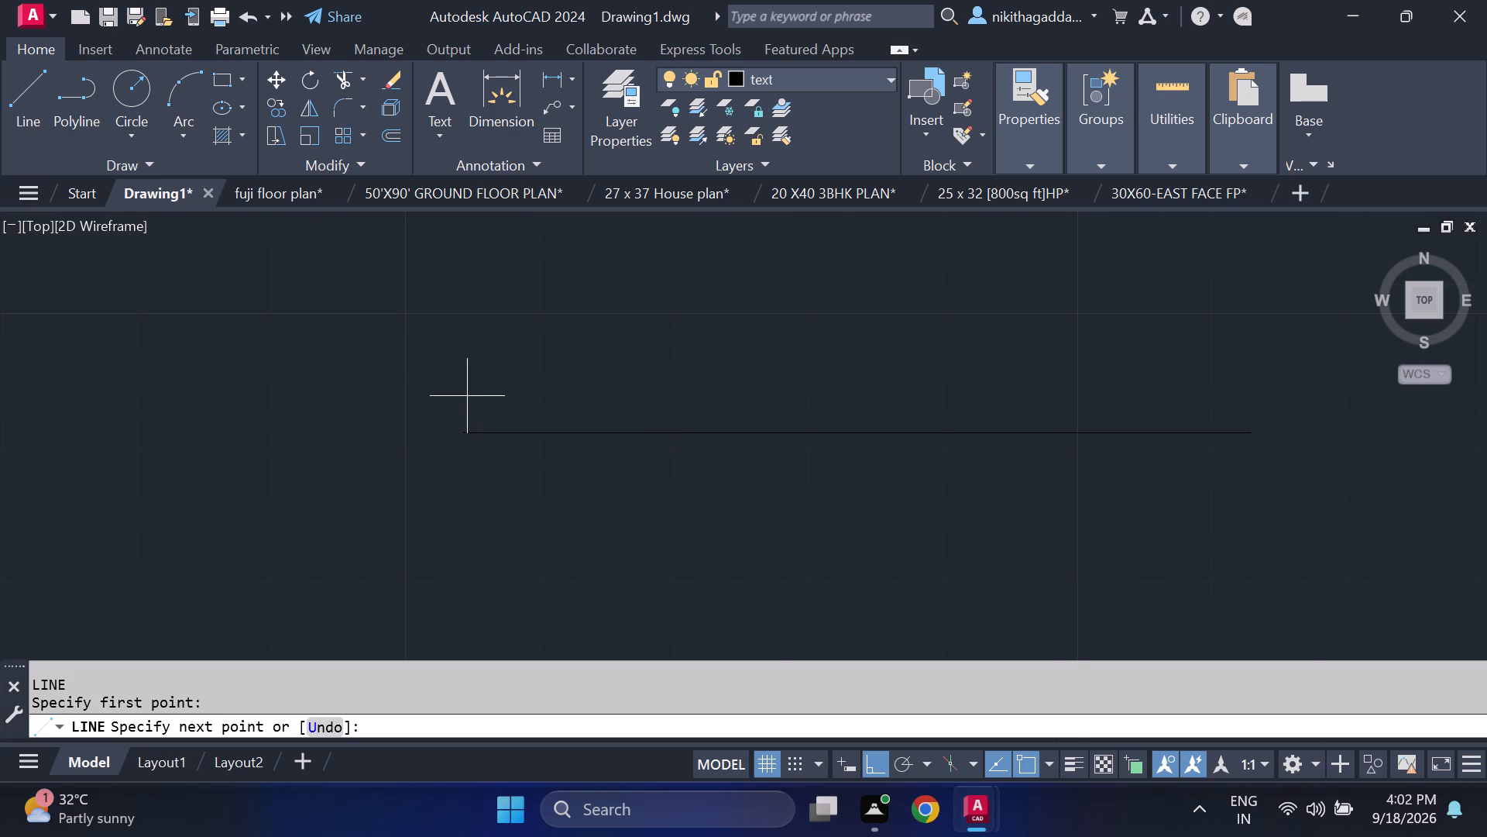
click(469, 467)
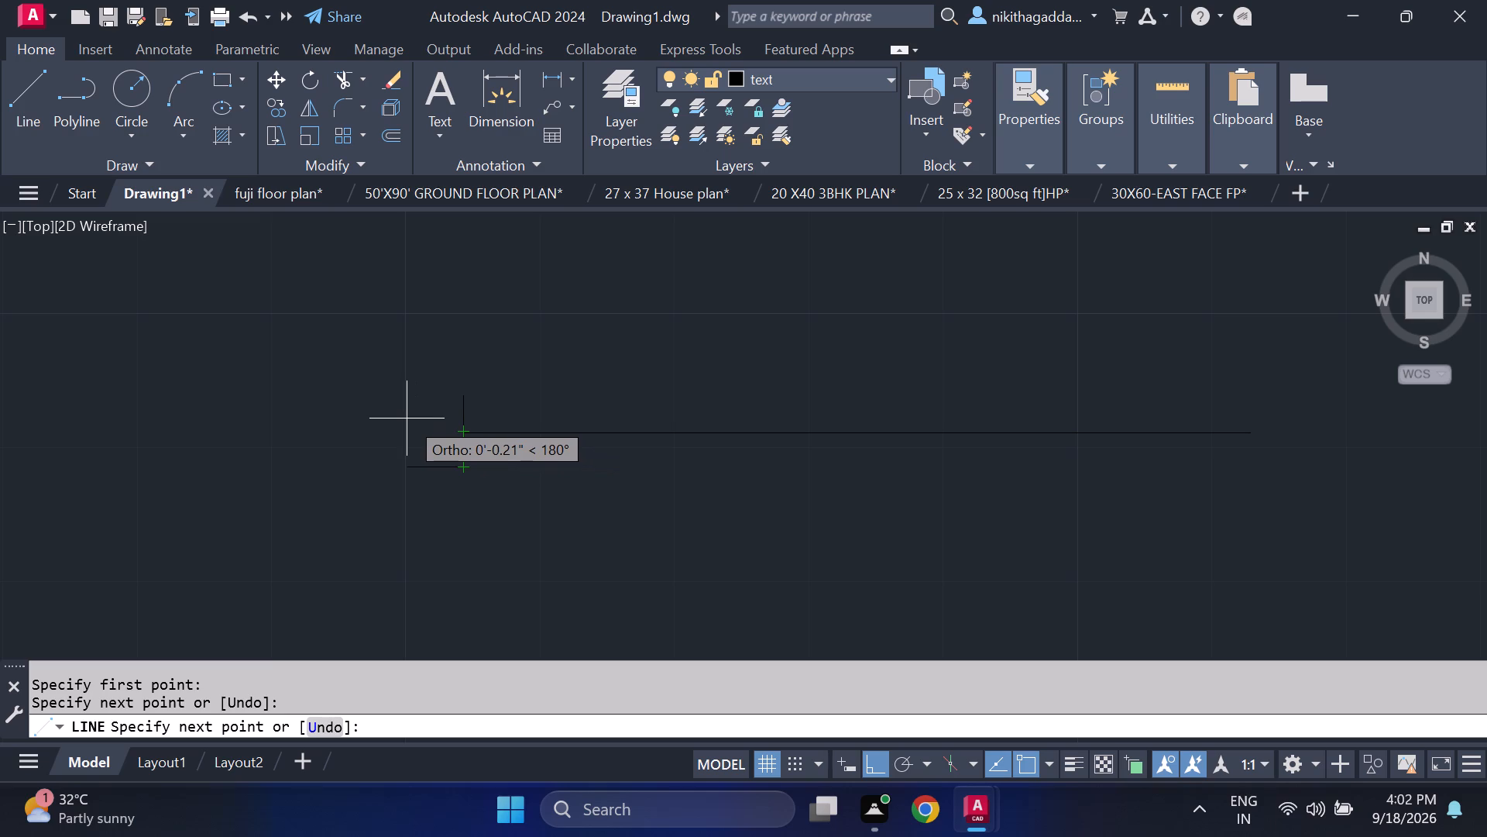
key(F8)
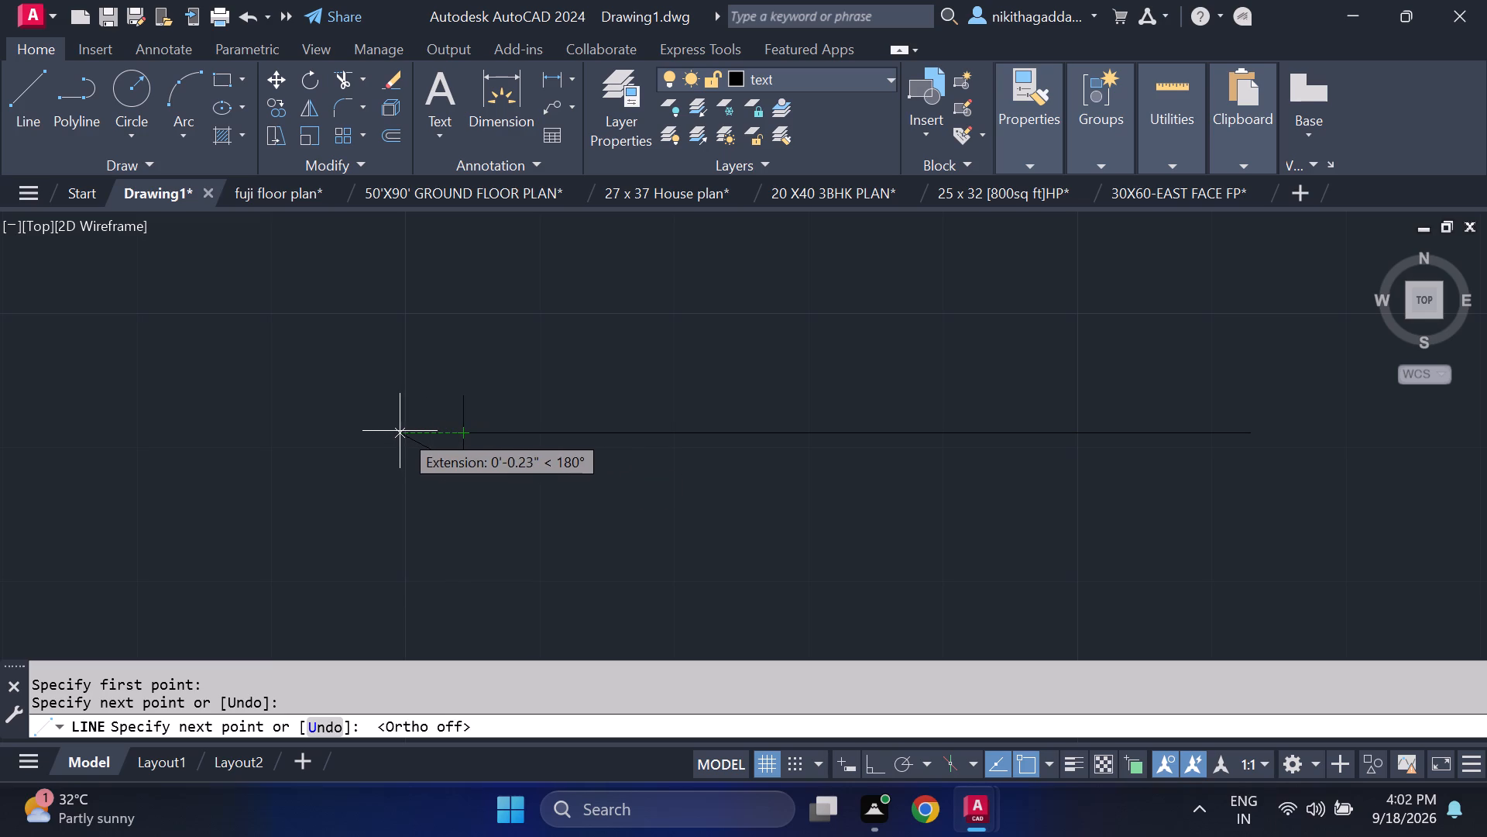
click(400, 431)
click(457, 394)
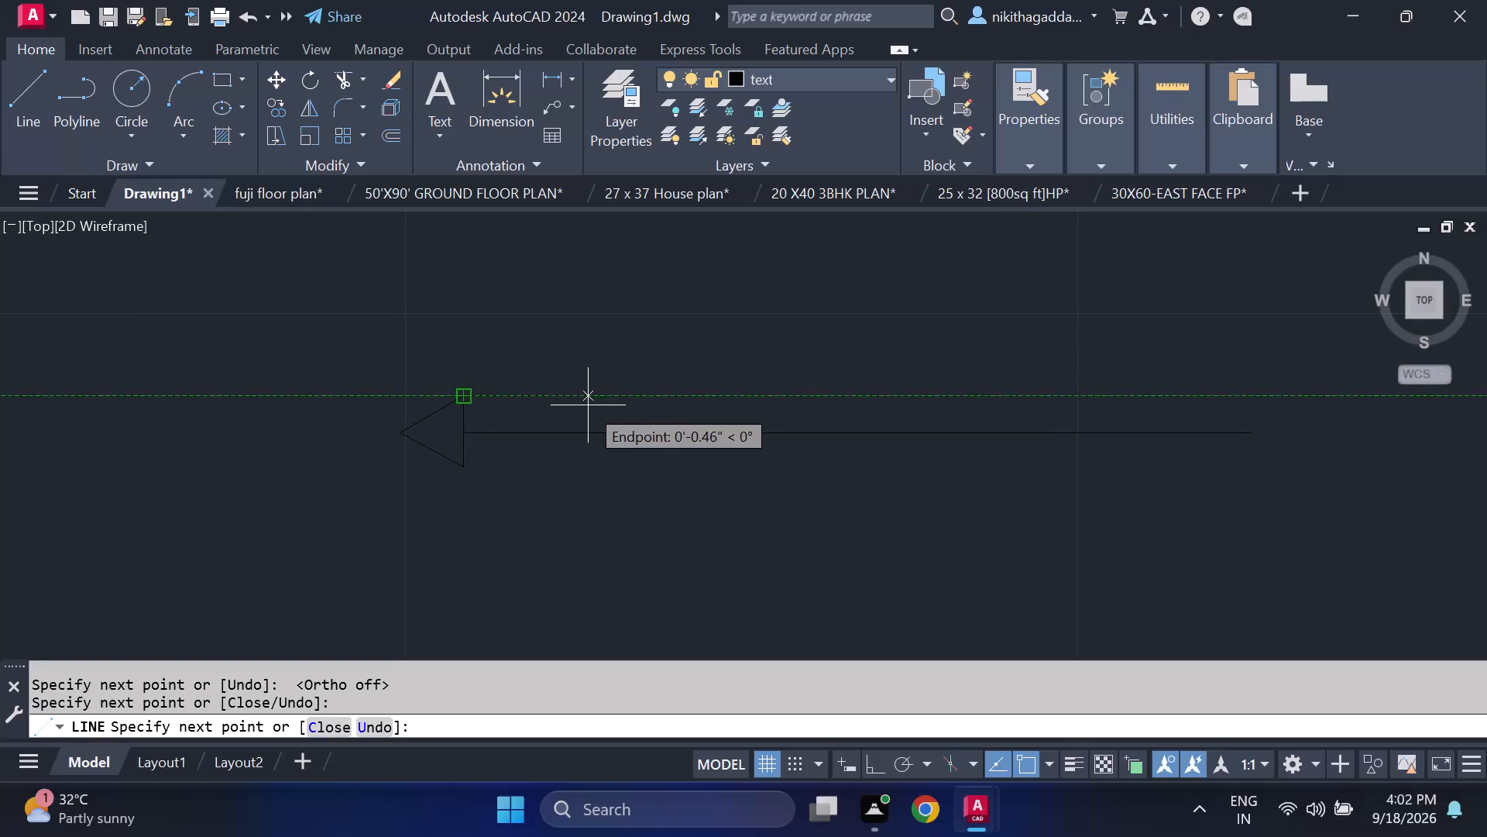
key(Escape)
Fill the triangular arrowhead with a SOLID hatch.
text(hatch)
key(Return)
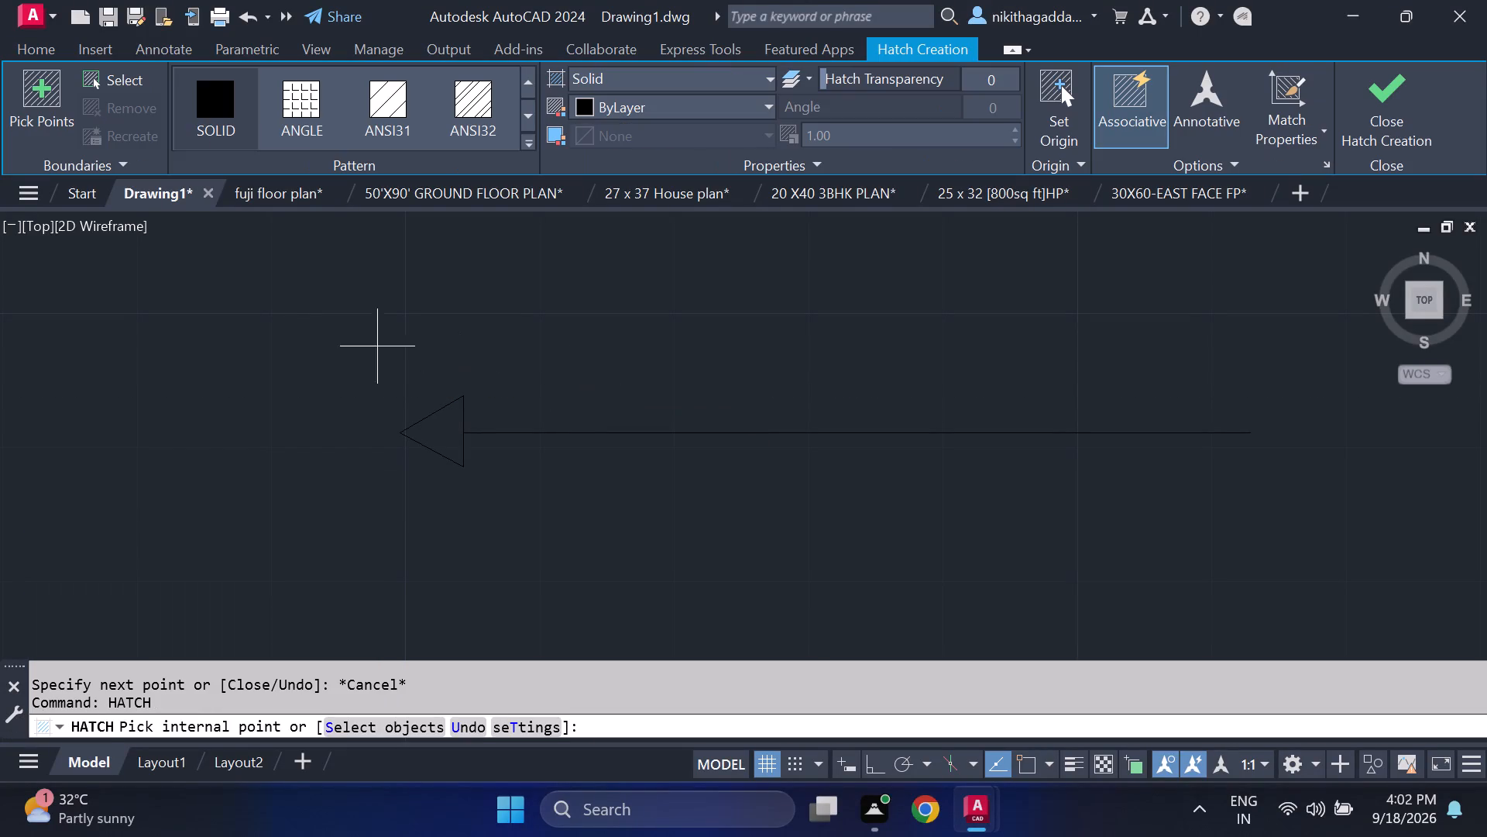
click(446, 428)
key(Escape)
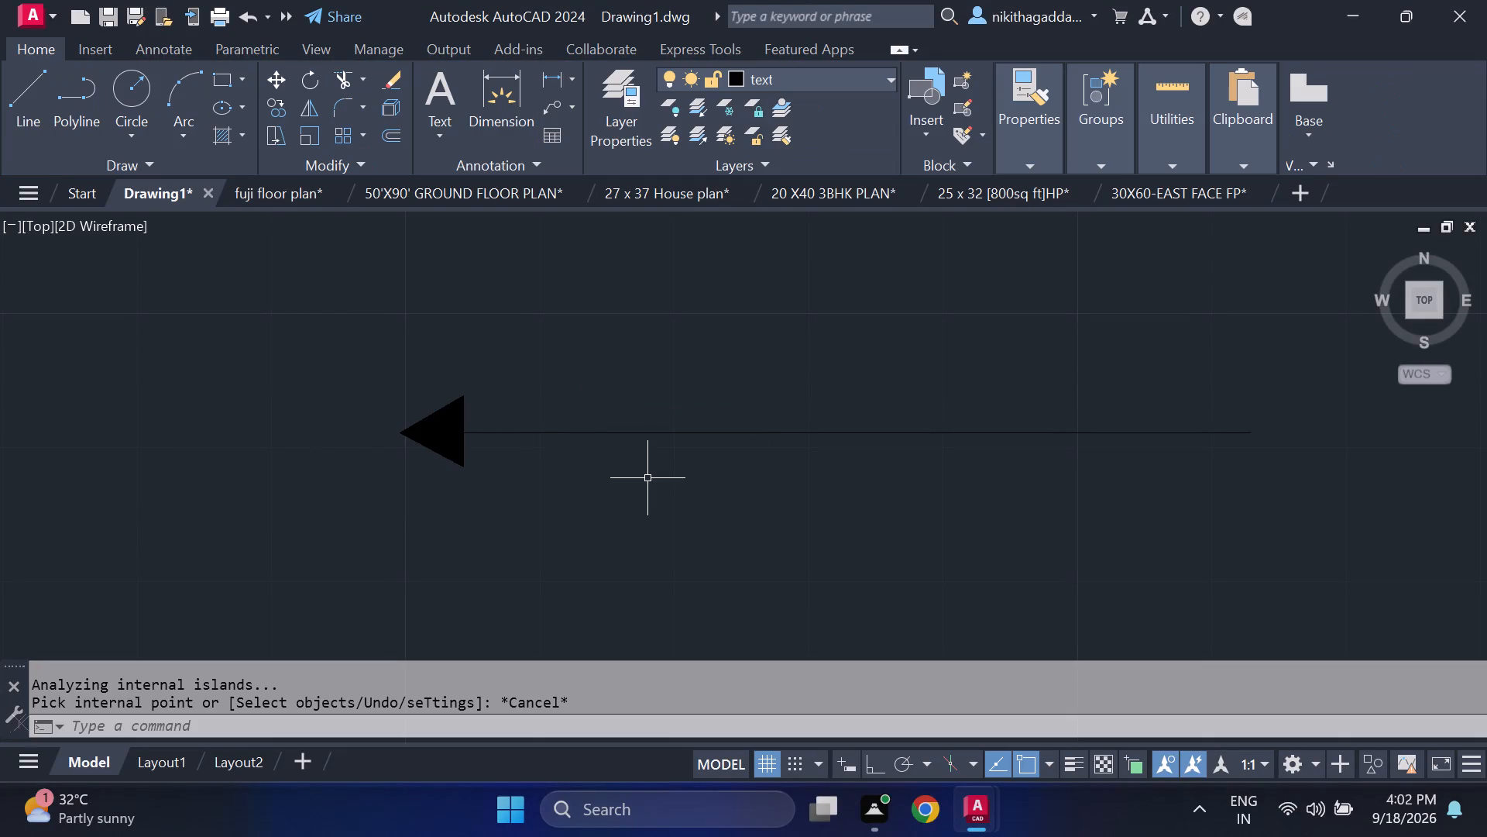
Mirror the filled arrowhead about a vertical axis across the short line, with Ortho on and the original kept.
scroll(444, 443, up, 2)
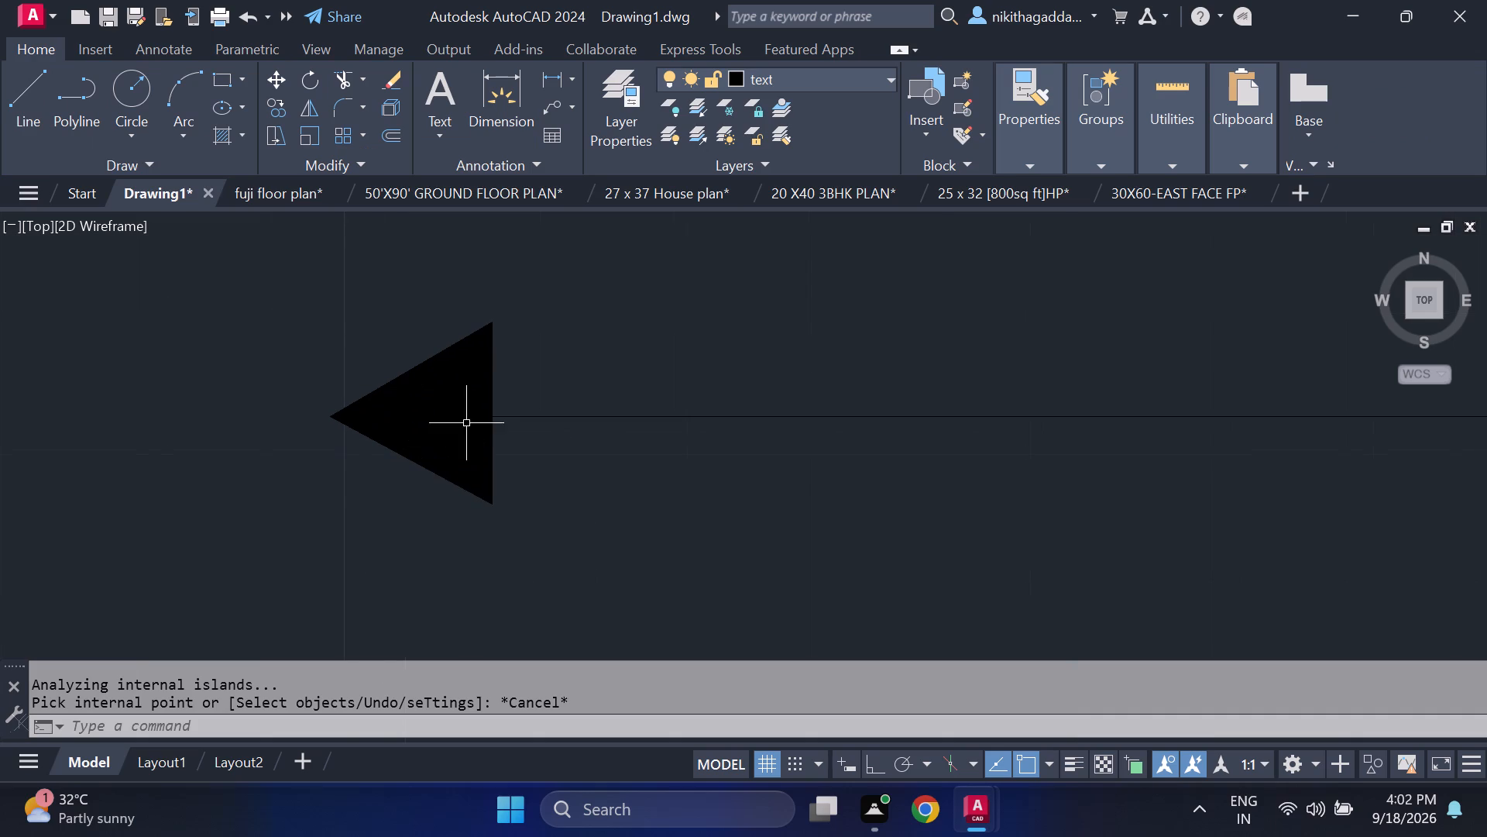
drag(528, 316, 514, 322)
click(335, 375)
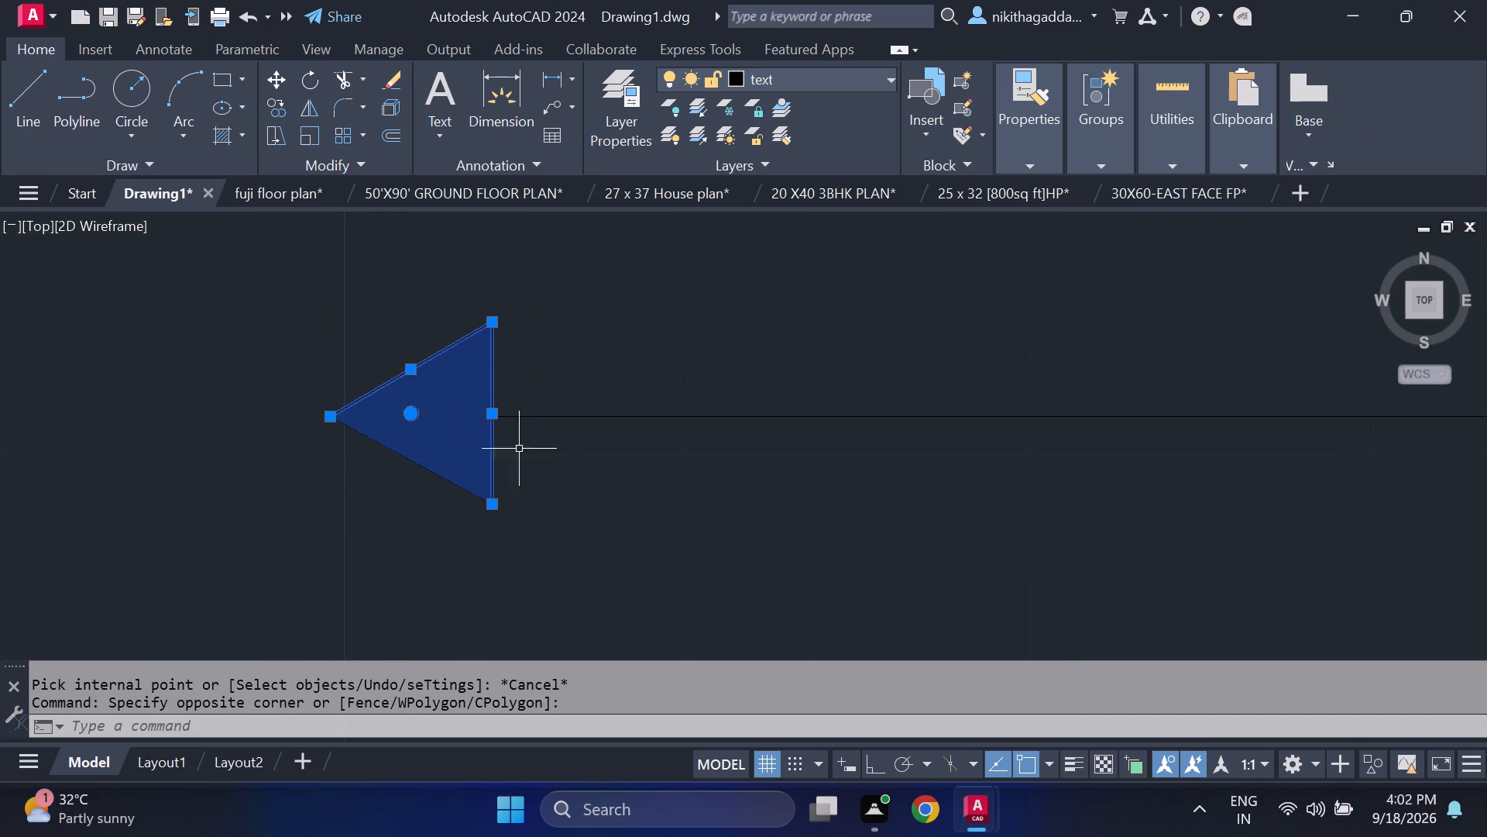
drag(565, 462, 552, 467)
click(204, 536)
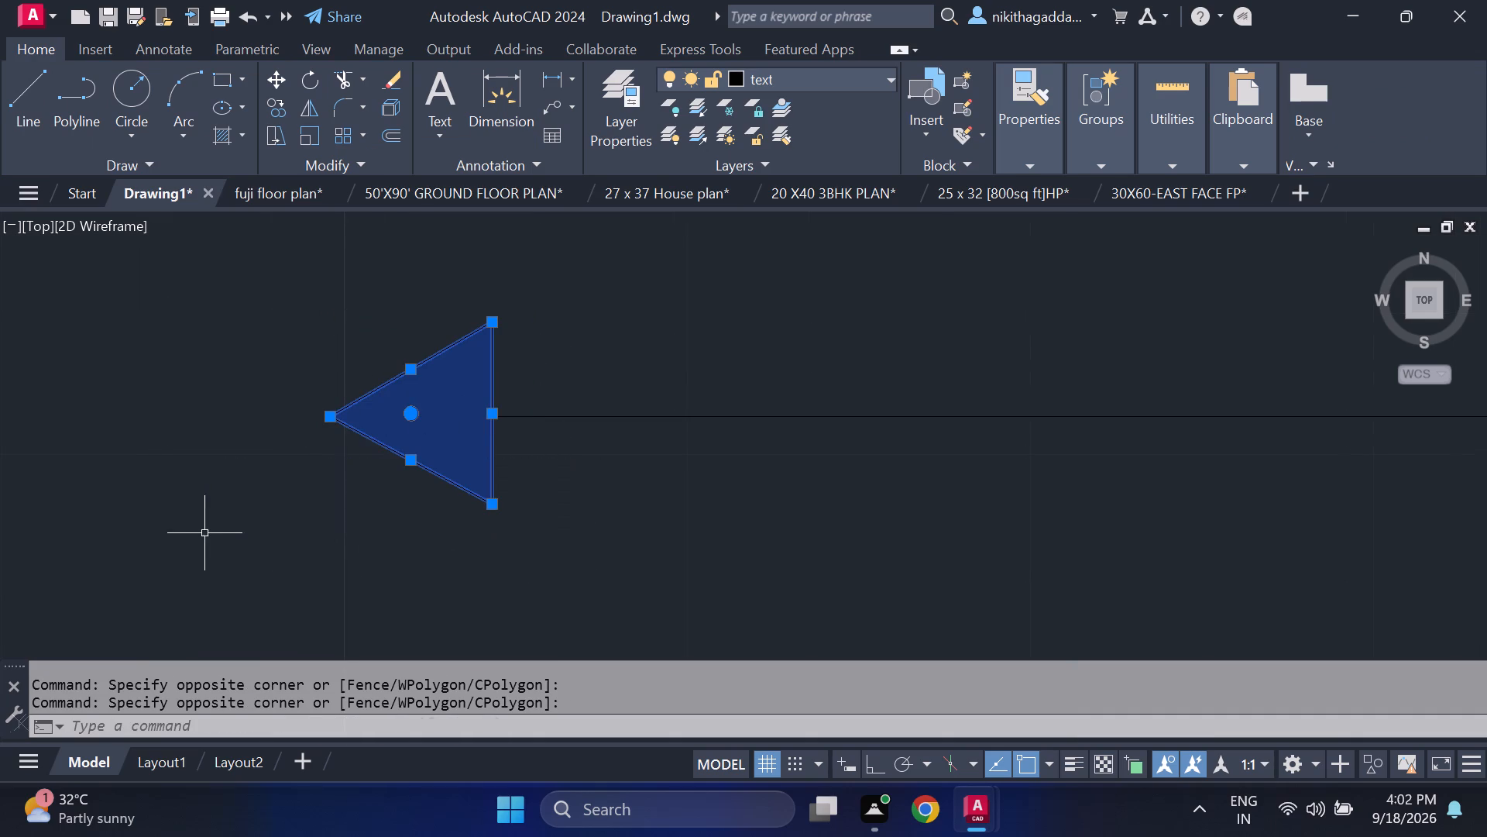
scroll(625, 485, down, 3)
text(mi)
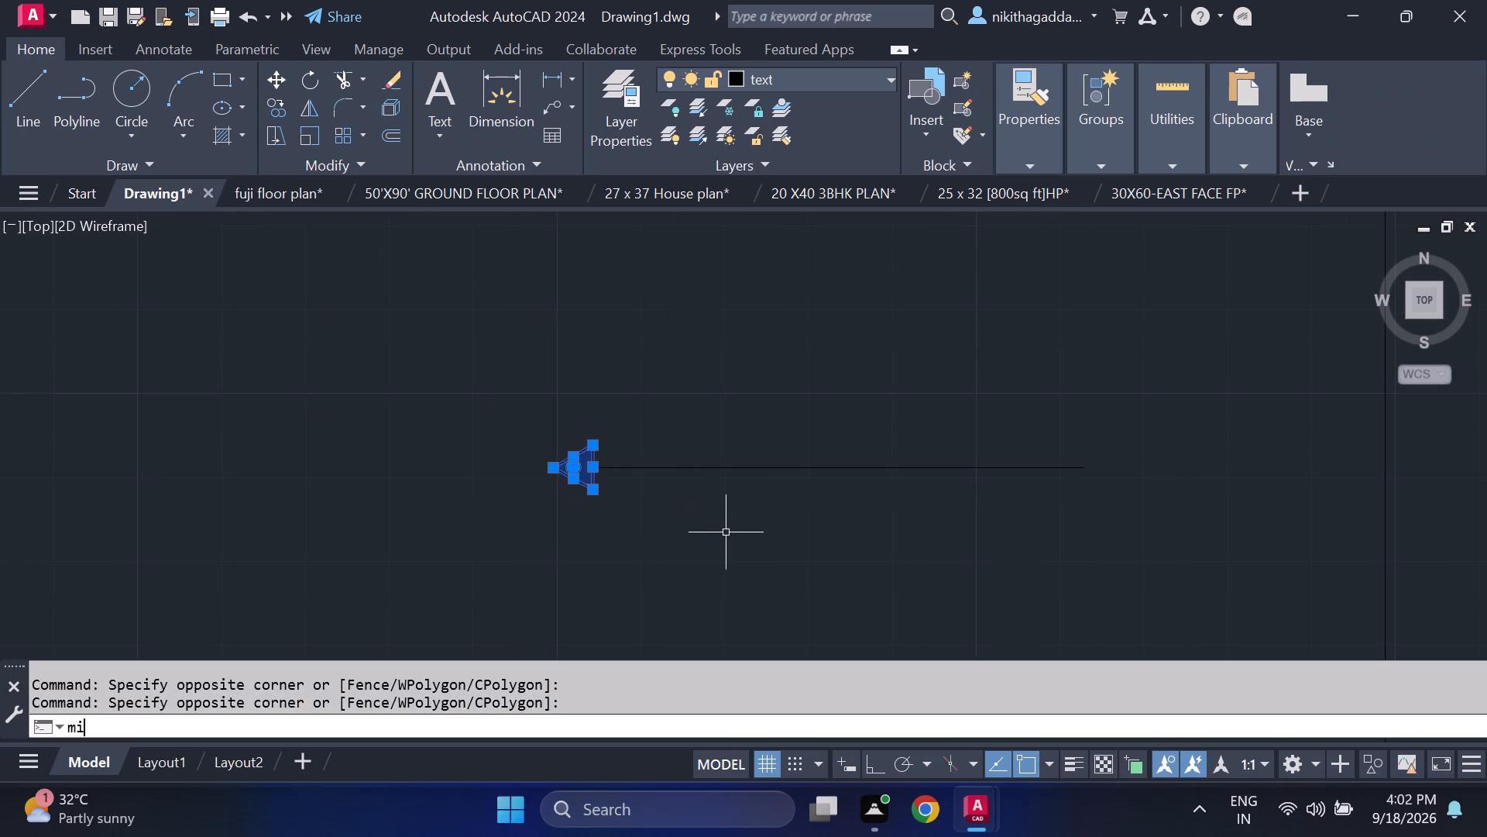
key(Return)
scroll(726, 543, up, 1)
click(709, 321)
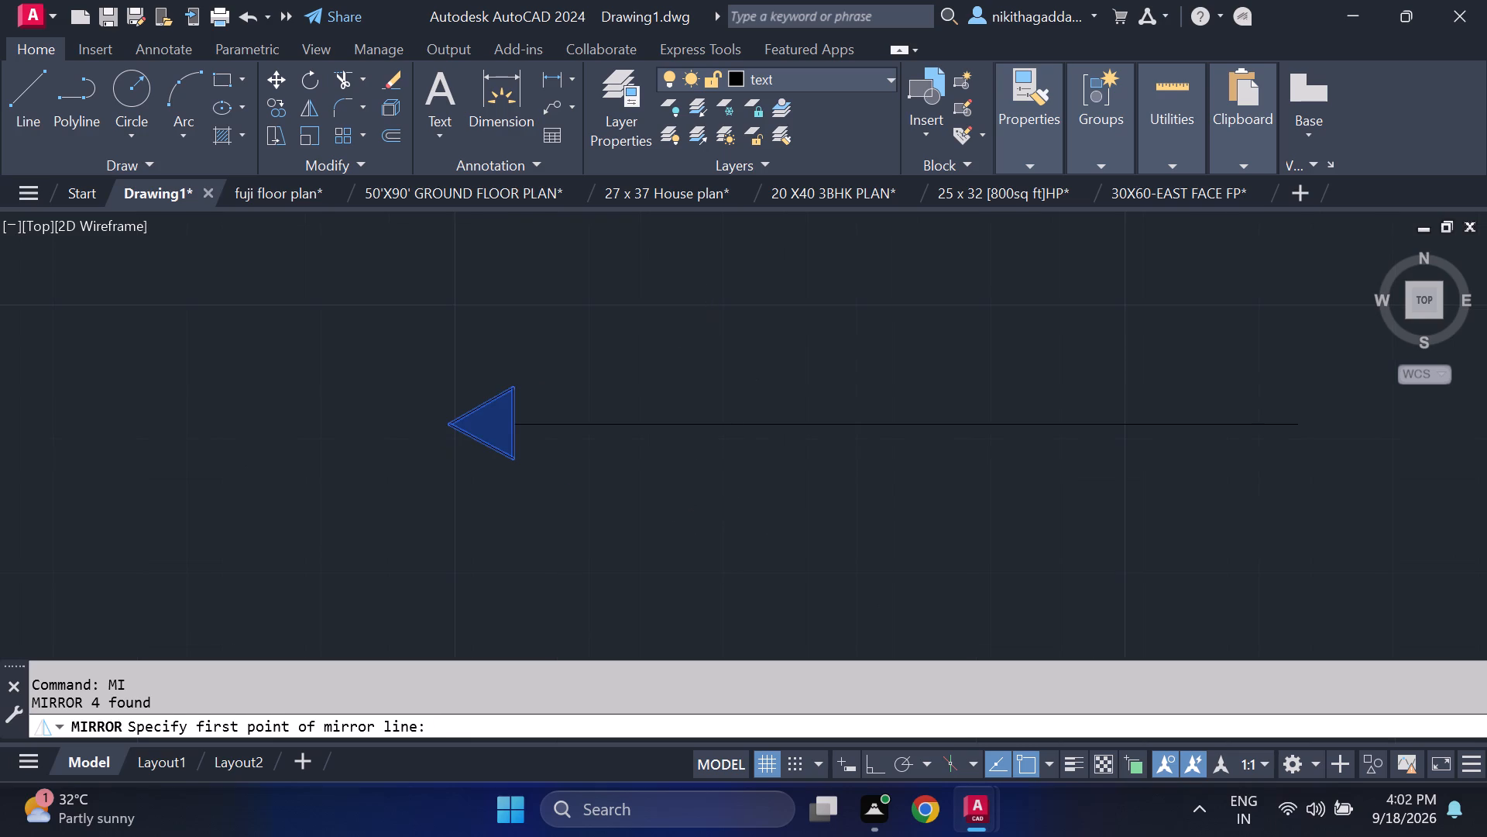
key(F8)
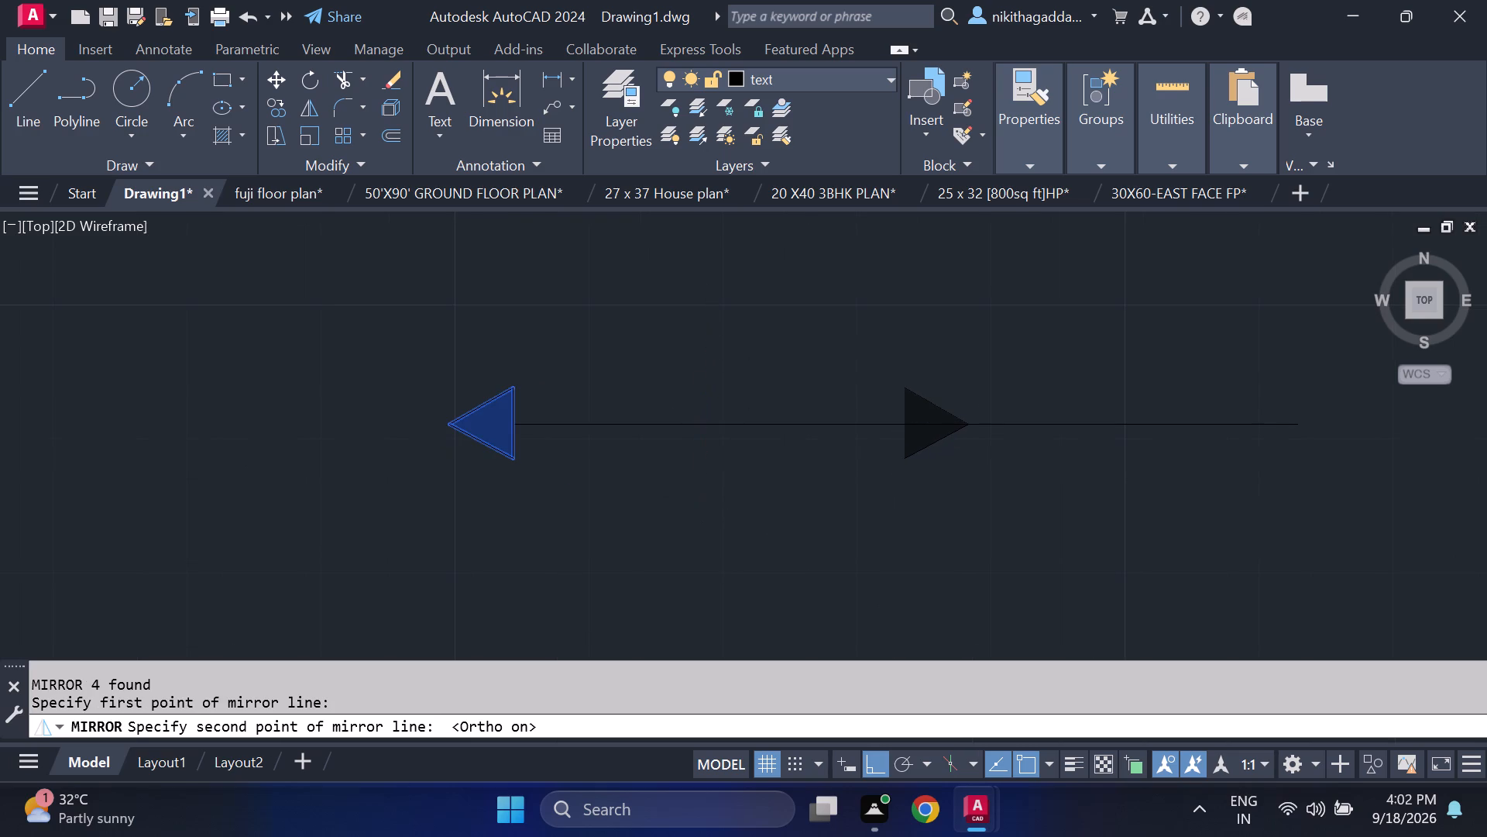
click(743, 523)
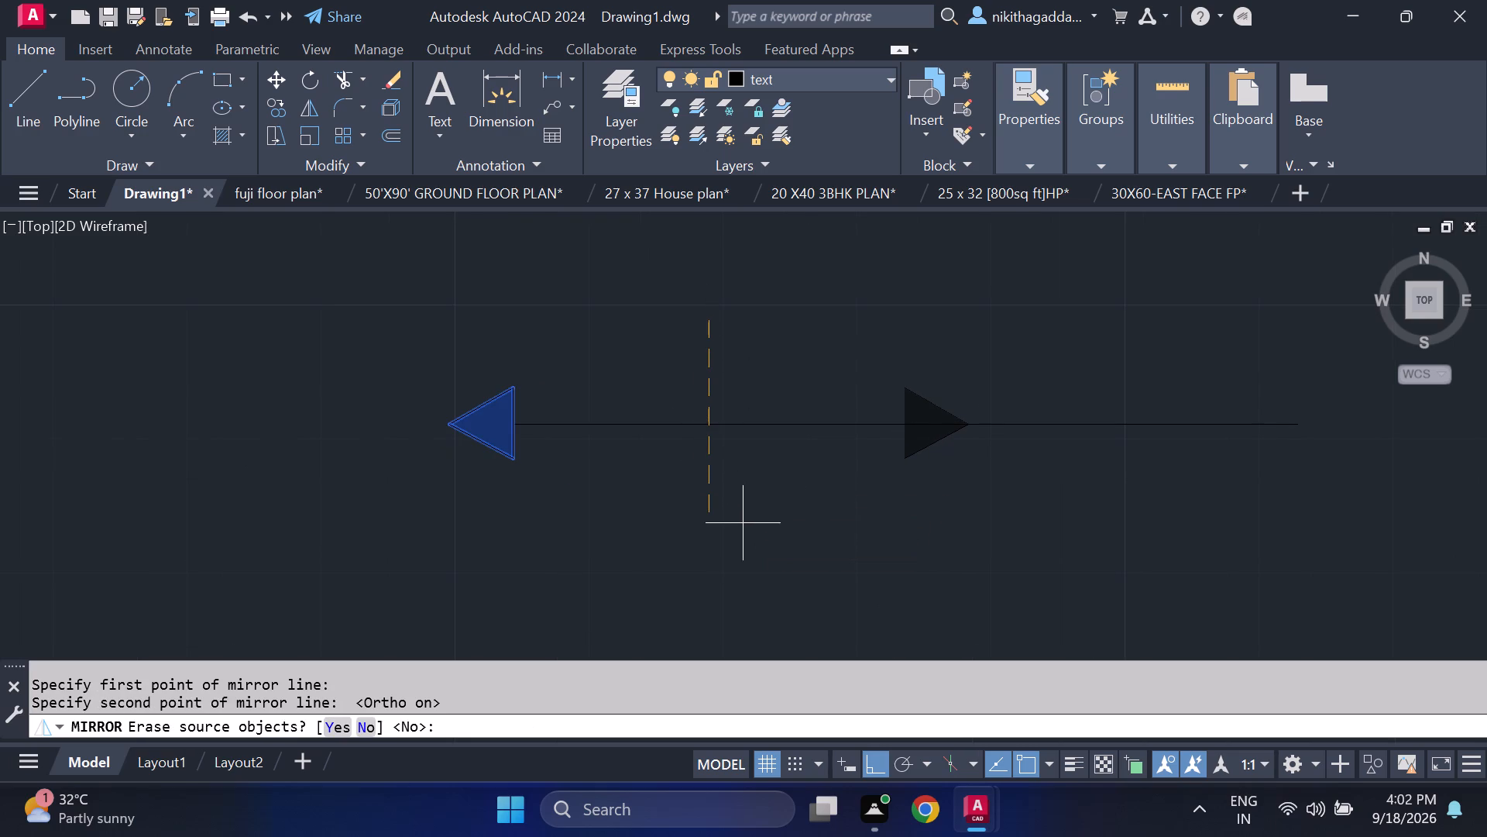
text(no)
key(Return)
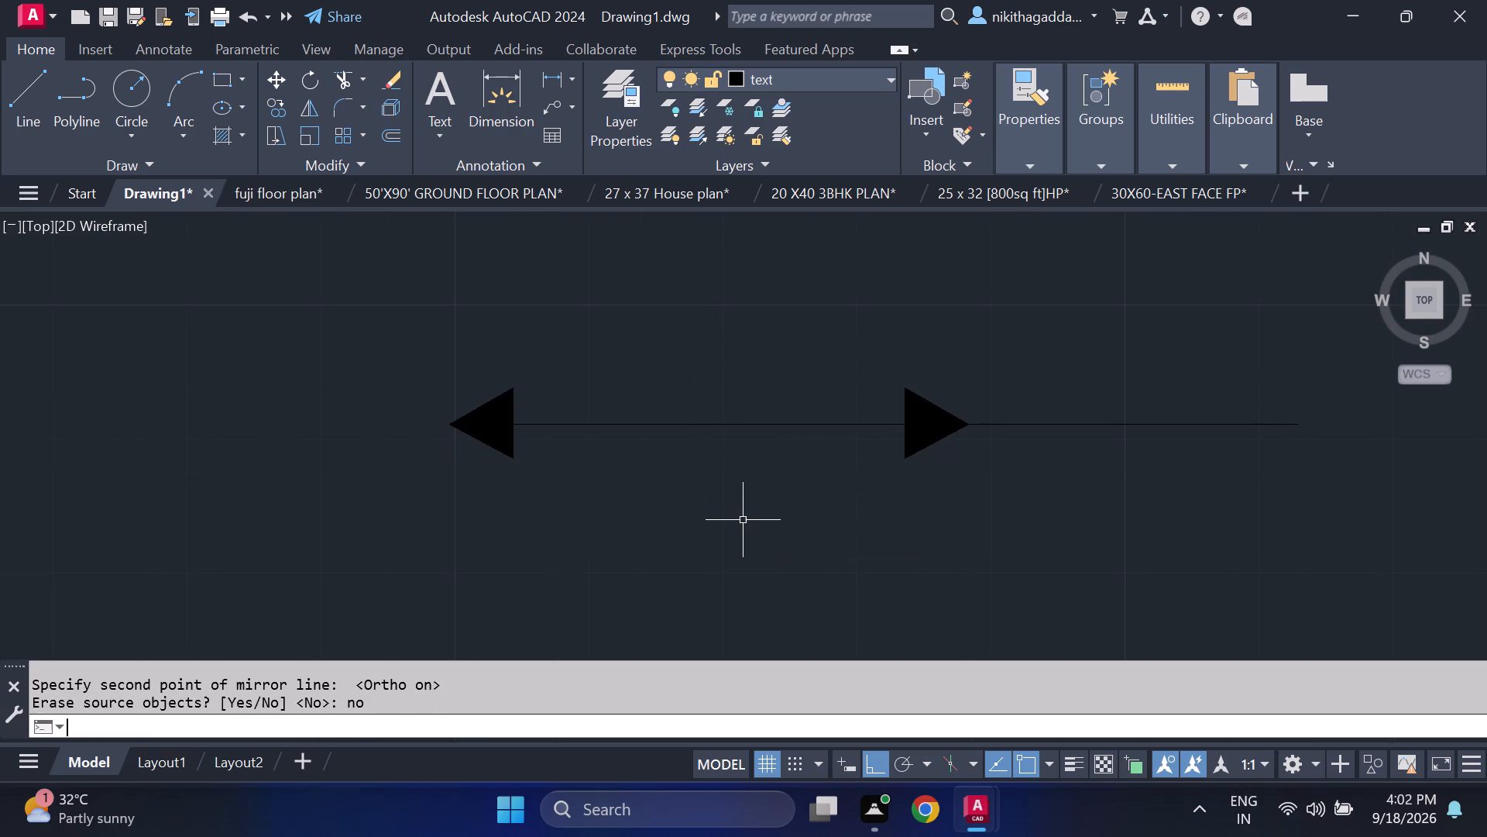
Scale the short line and both arrowheads up from a base point at the west tip until they span the upper treads.
scroll(767, 563, down, 2)
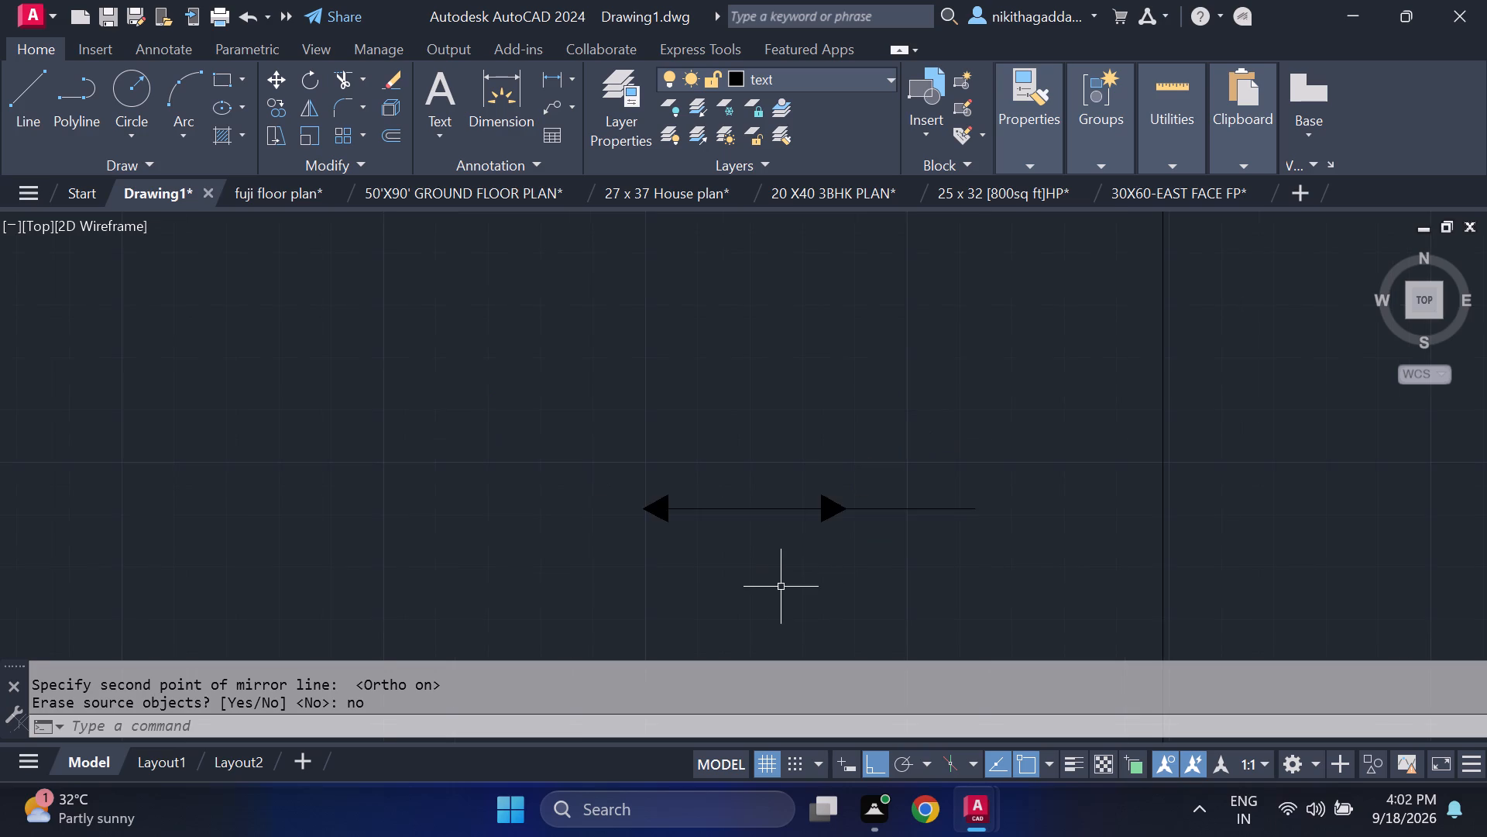
scroll(823, 568, down, 2)
scroll(823, 567, up, 5)
click(884, 281)
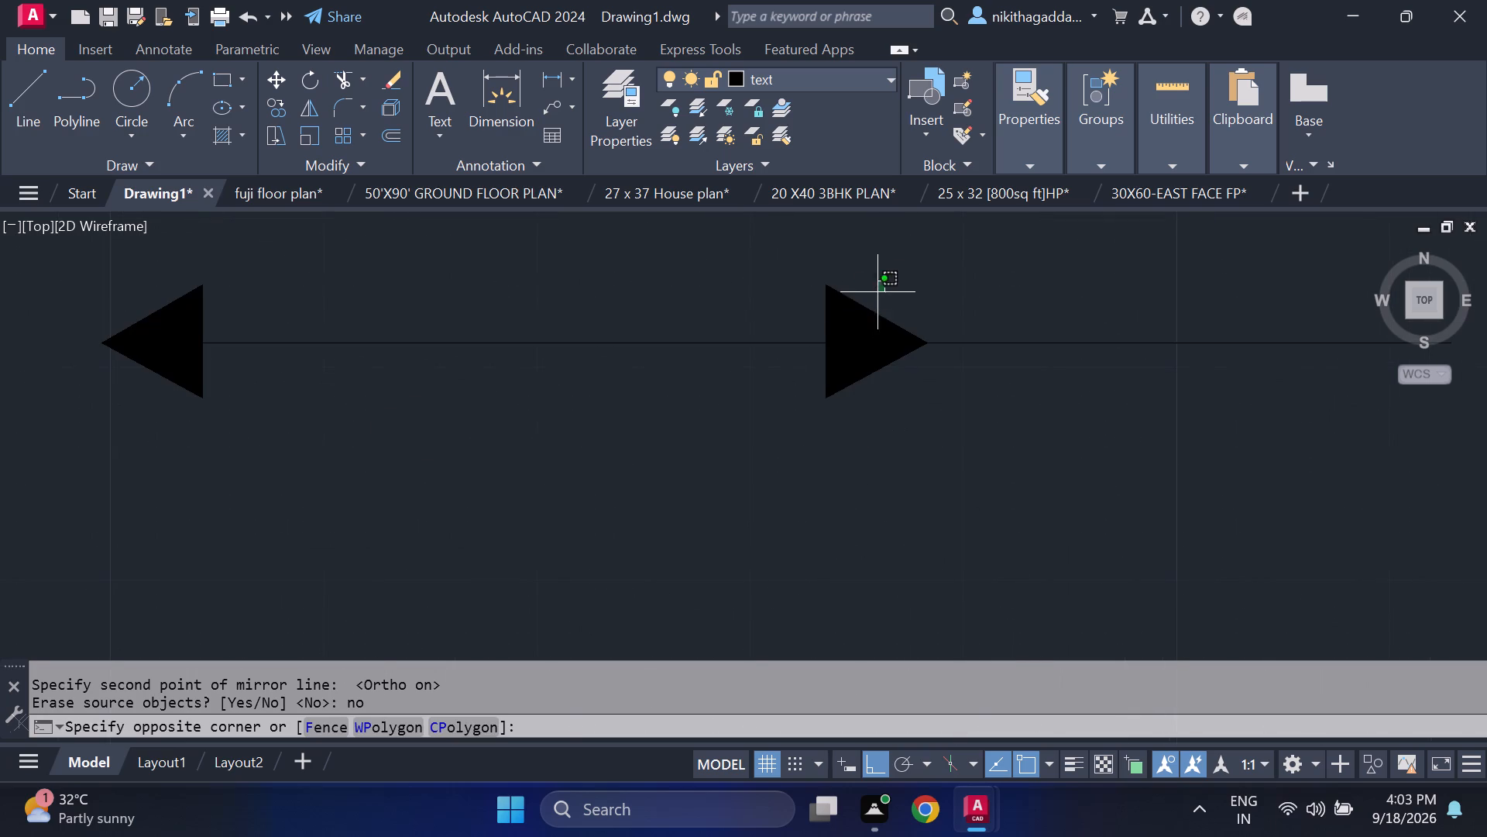
click(950, 262)
scroll(950, 270, down, 4)
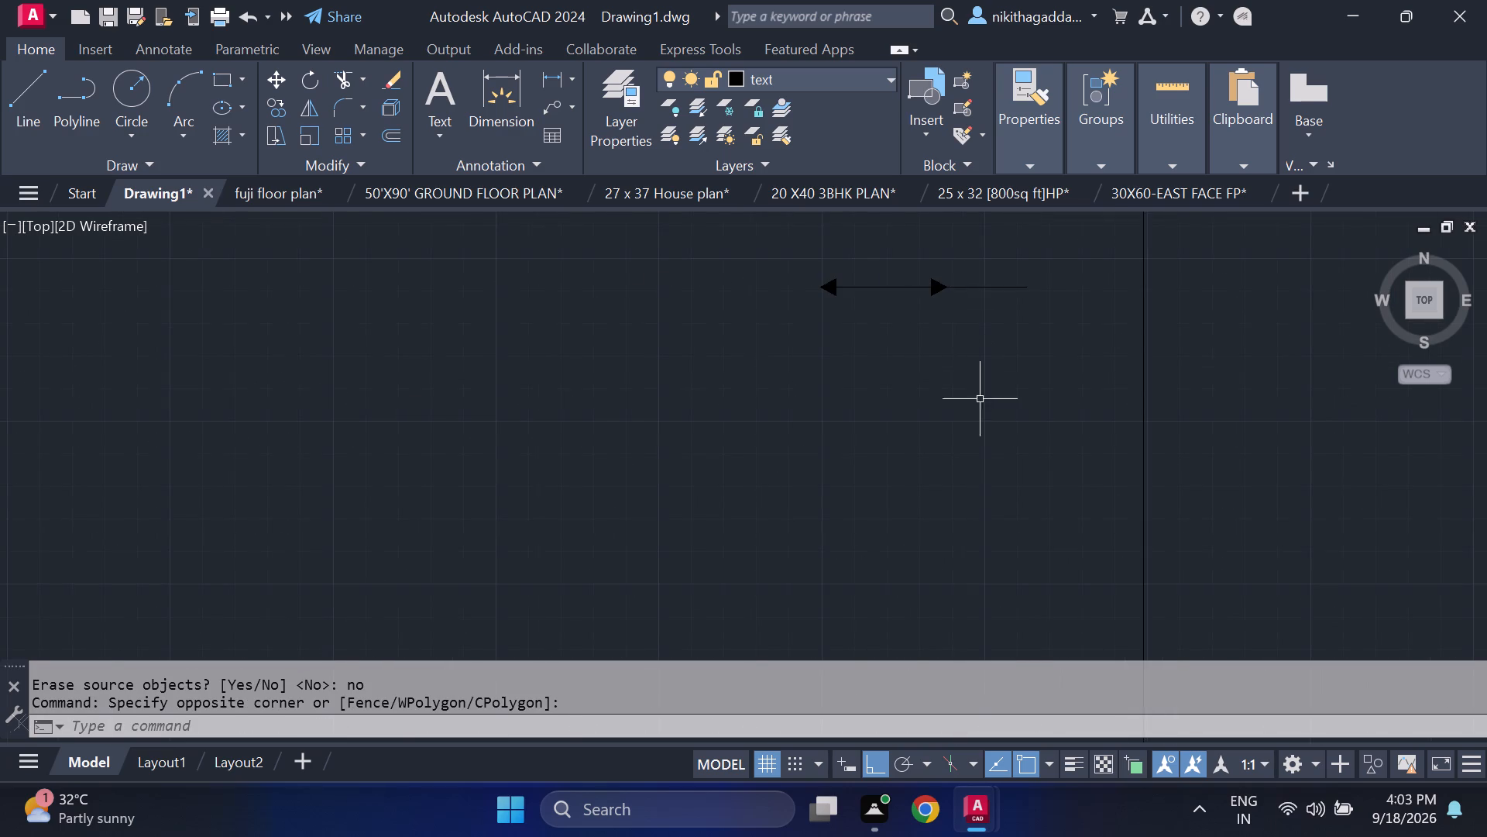
scroll(977, 415, down, 5)
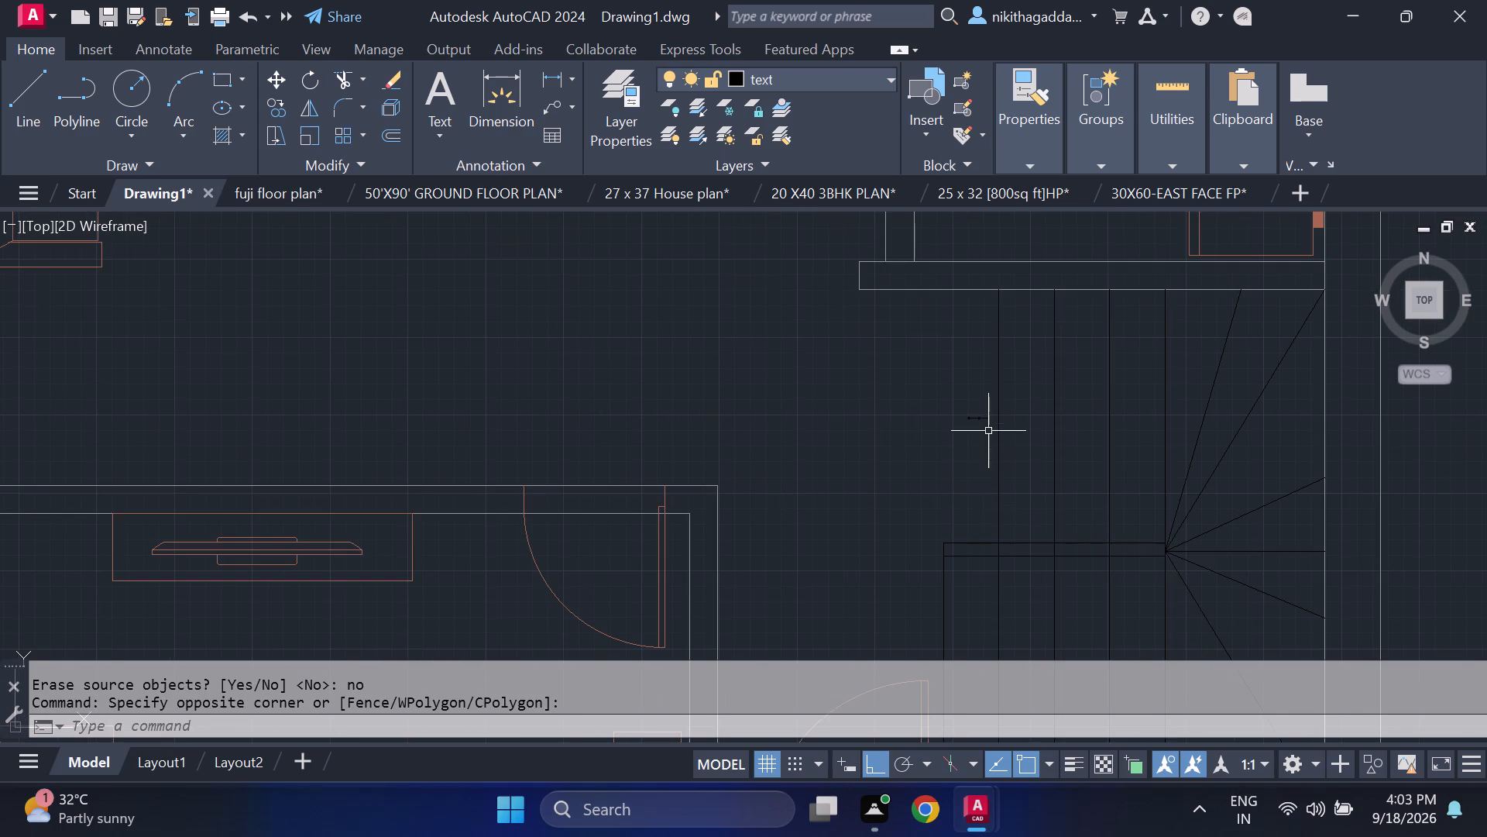
scroll(990, 422, up, 6)
click(909, 305)
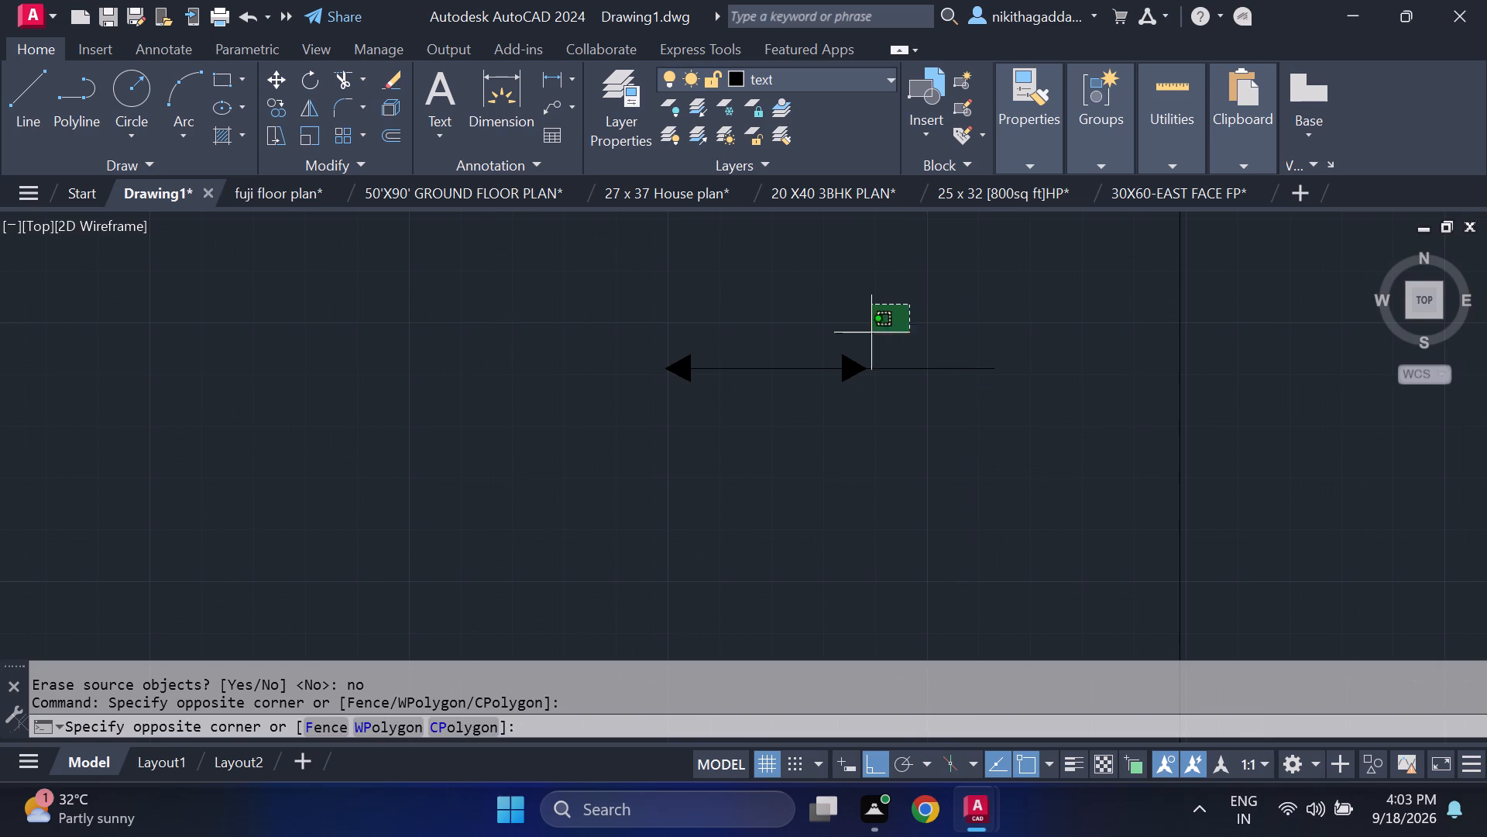
click(486, 459)
text(sca)
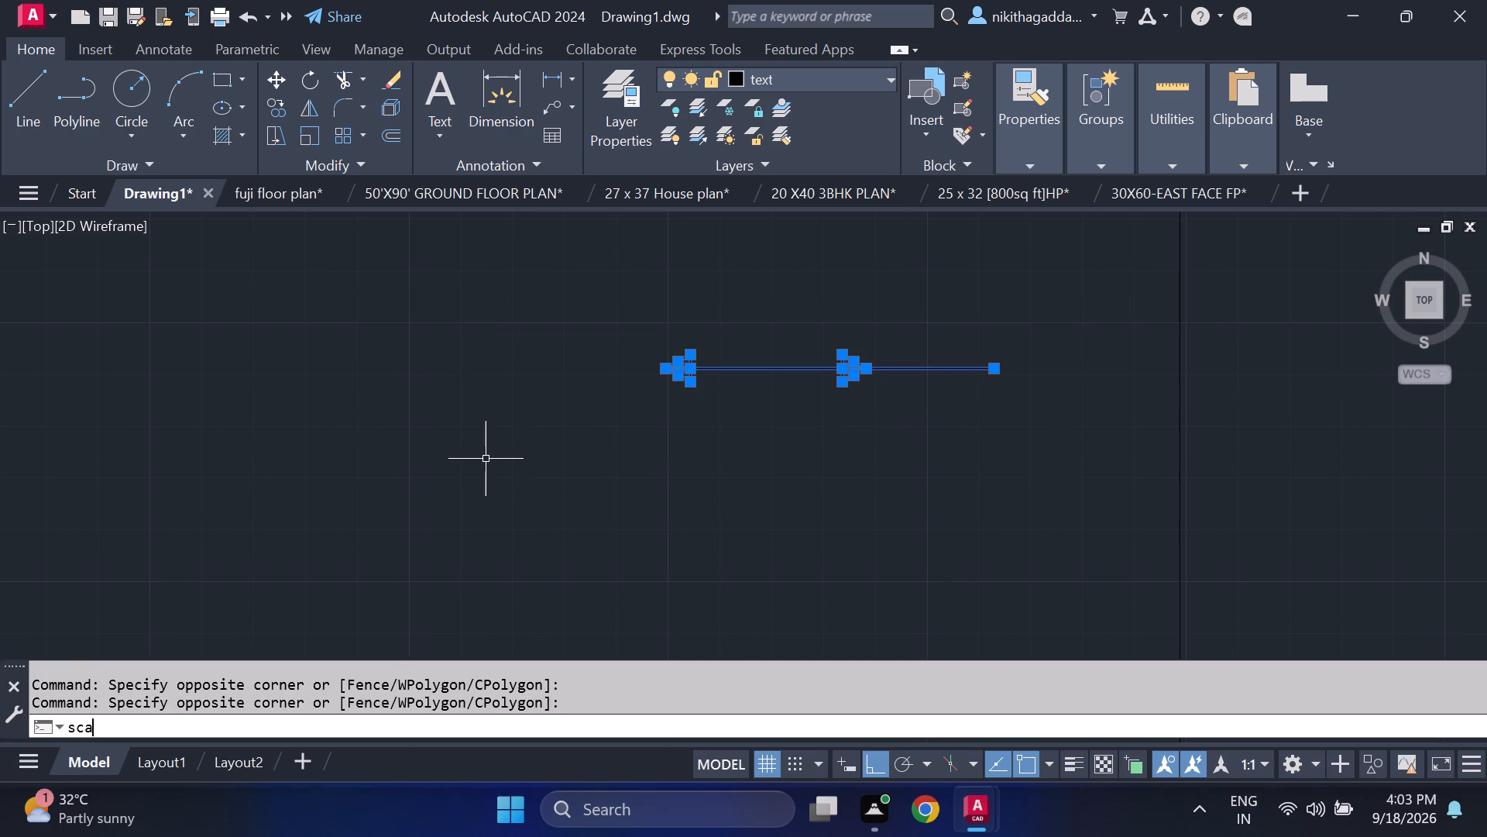
scroll(713, 372, up, 2)
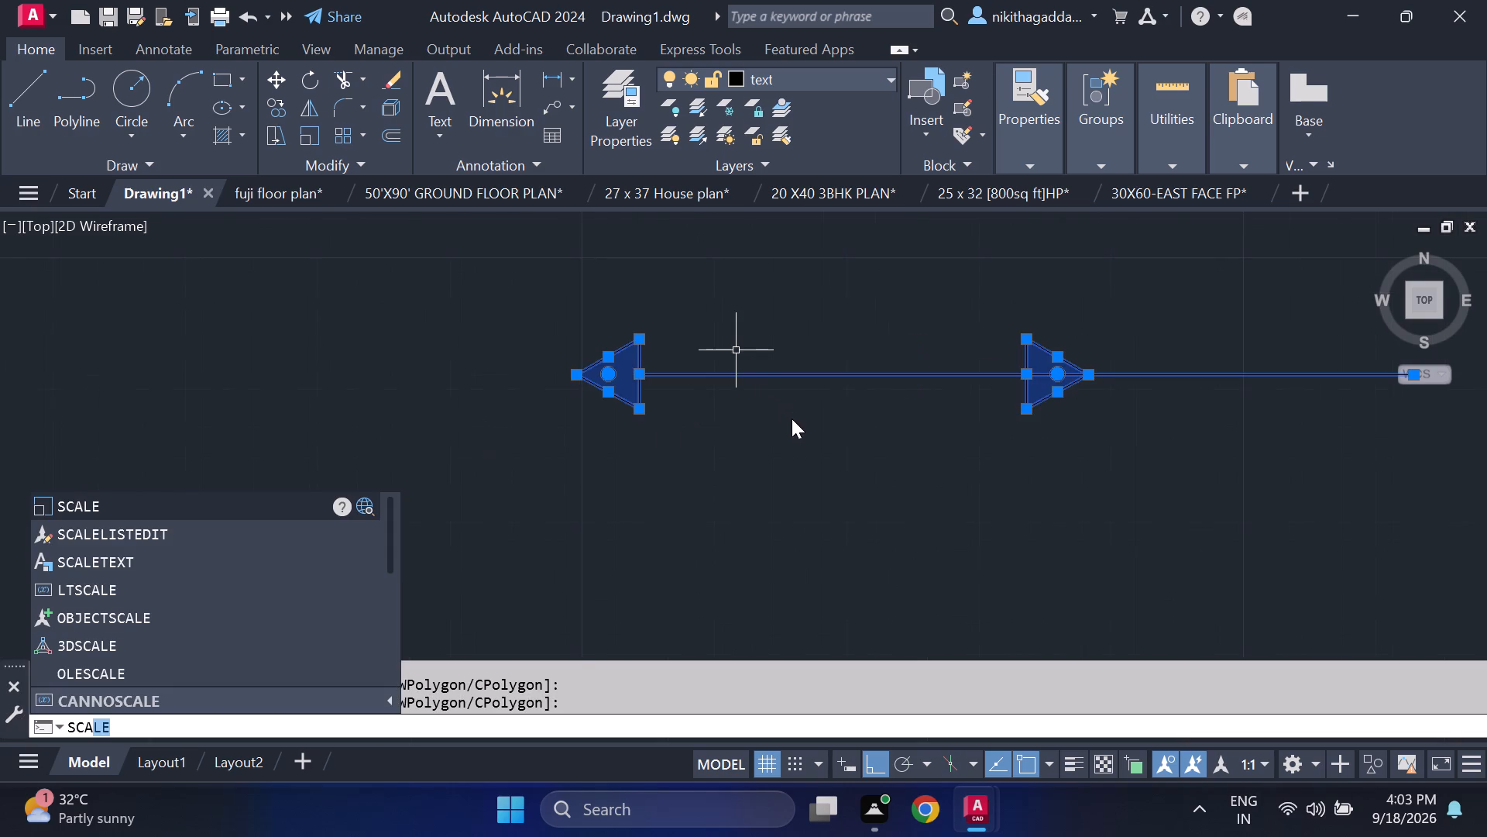
scroll(791, 441, down, 3)
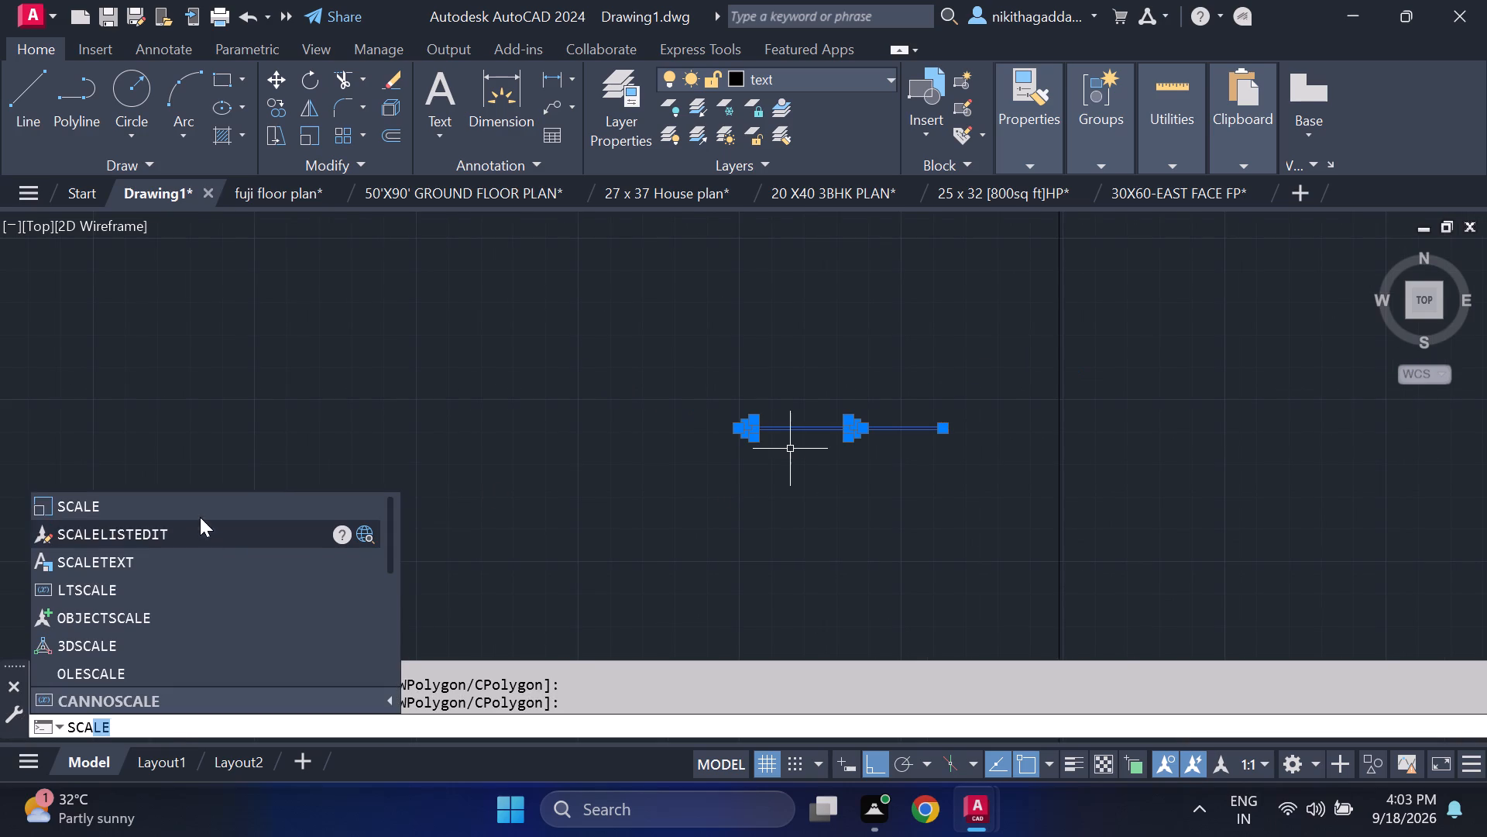
click(198, 516)
scroll(796, 433, up, 2)
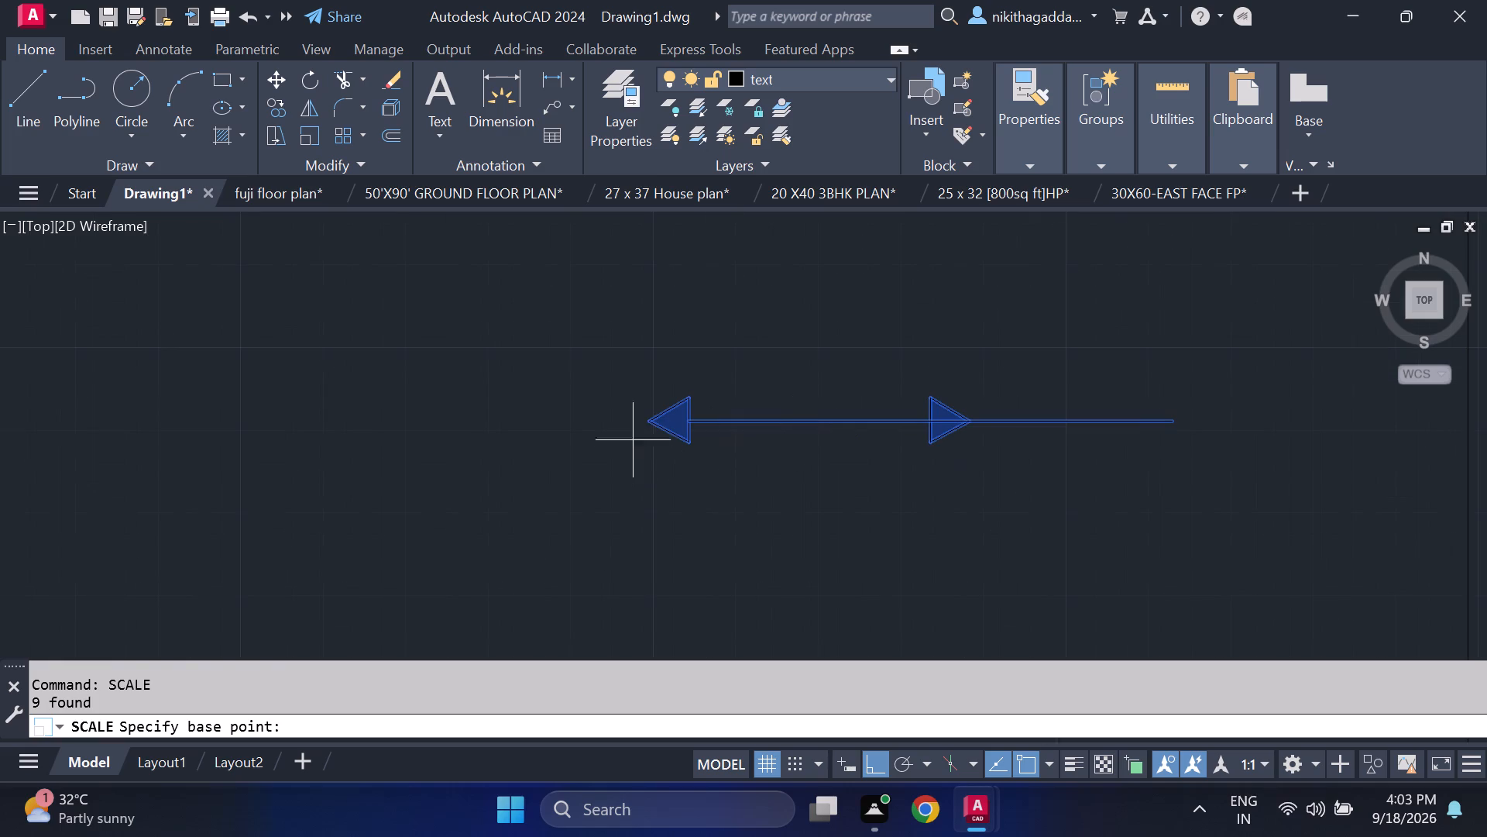
click(641, 424)
scroll(1007, 366, down, 5)
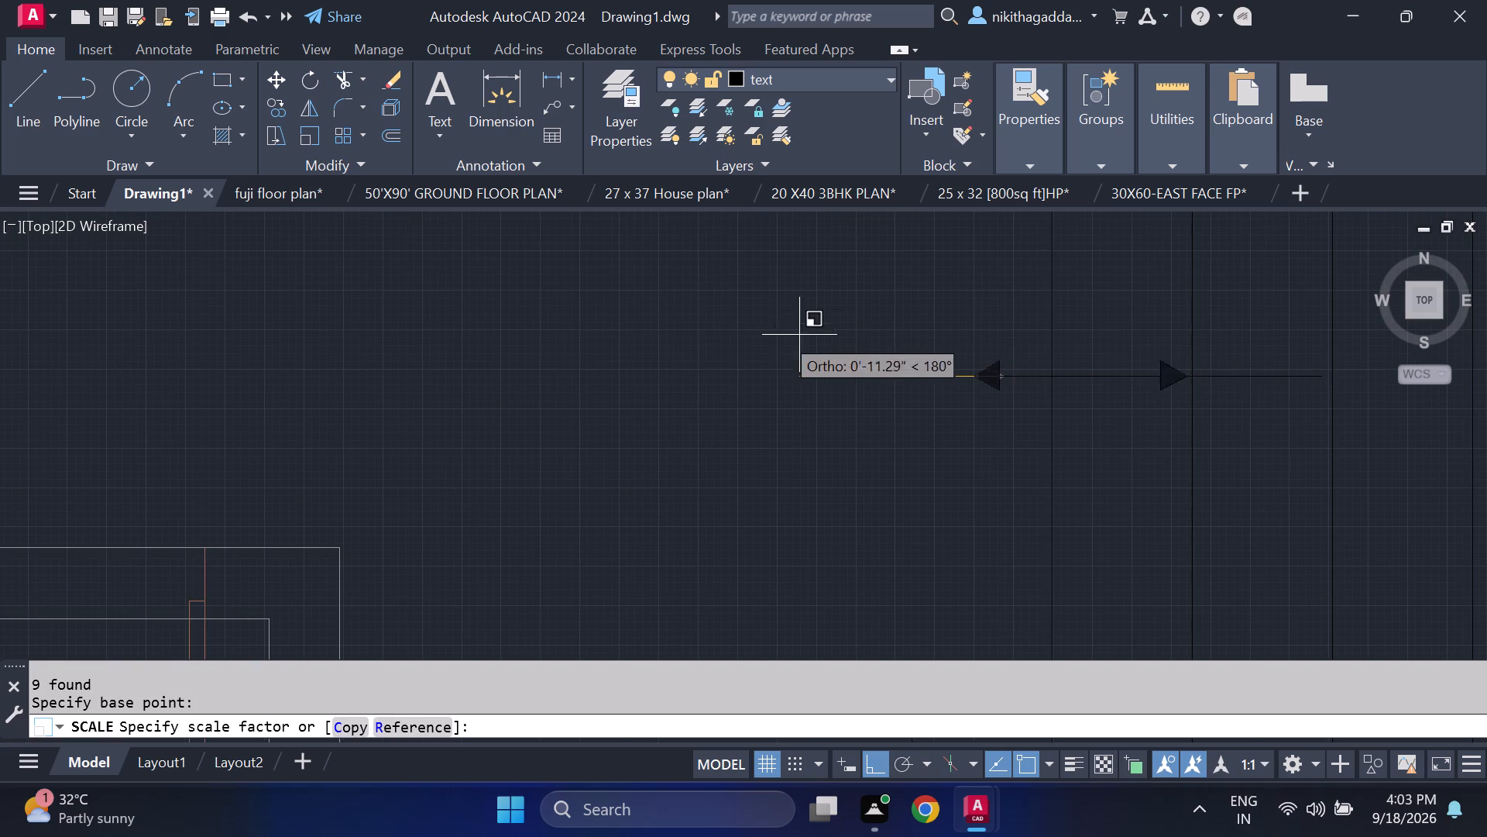
click(654, 367)
Trim away all of the arrow line's excess length east of the eastern arrowhead.
scroll(858, 367, down, 3)
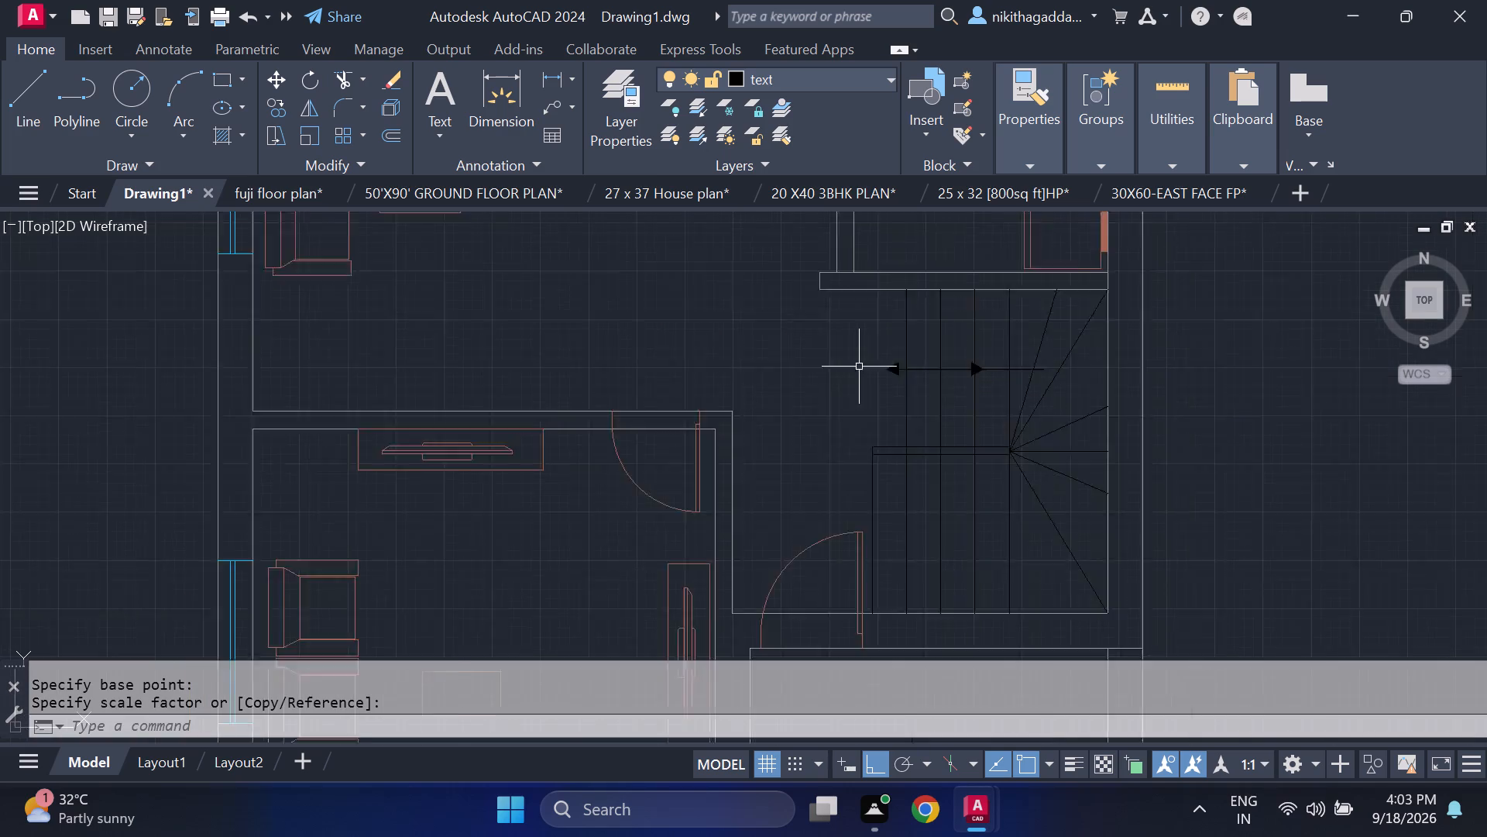
scroll(859, 367, down, 1)
scroll(927, 379, up, 3)
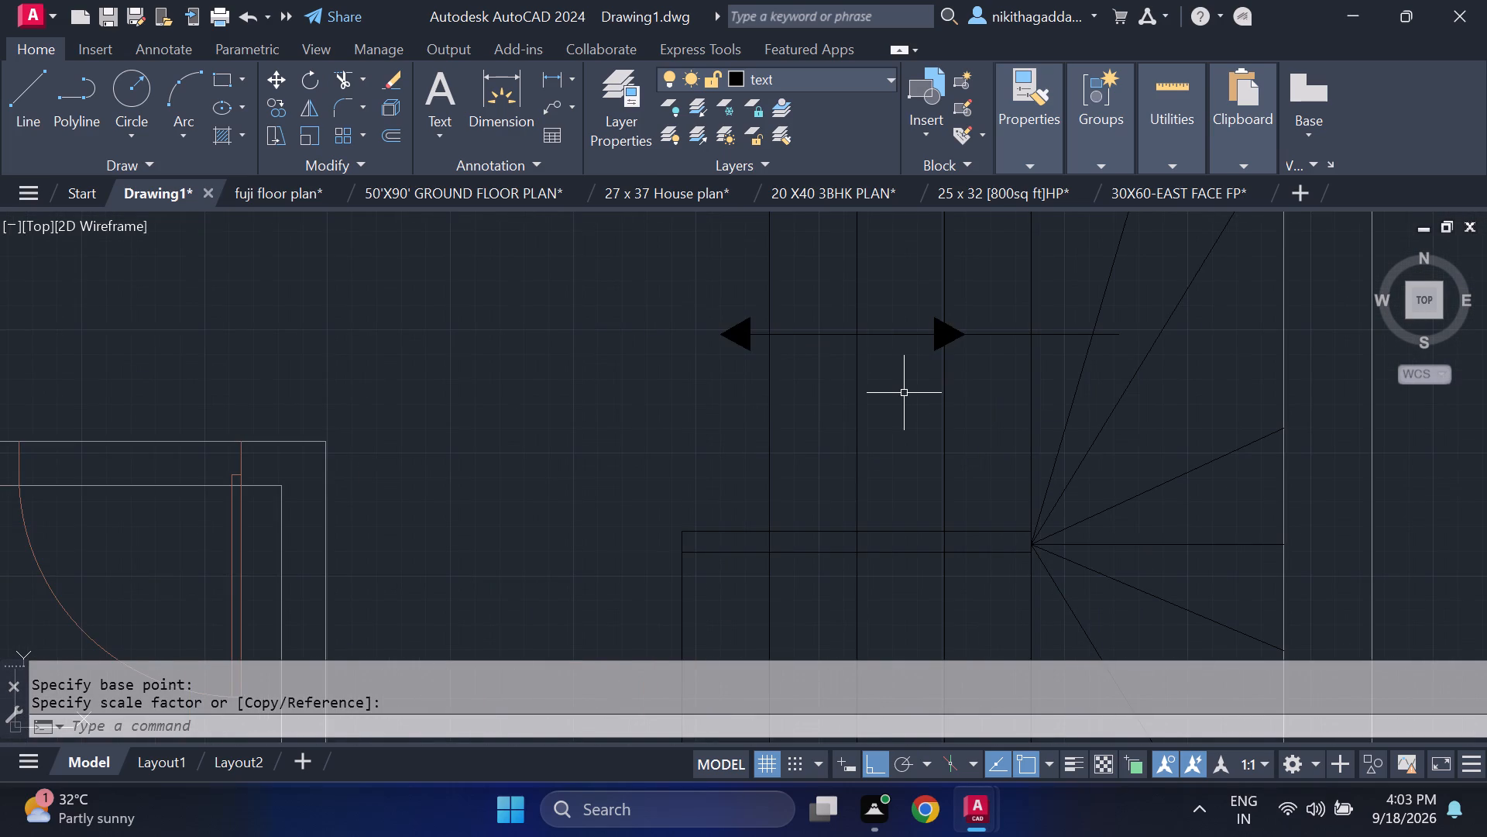
click(1000, 319)
click(999, 322)
text(tr)
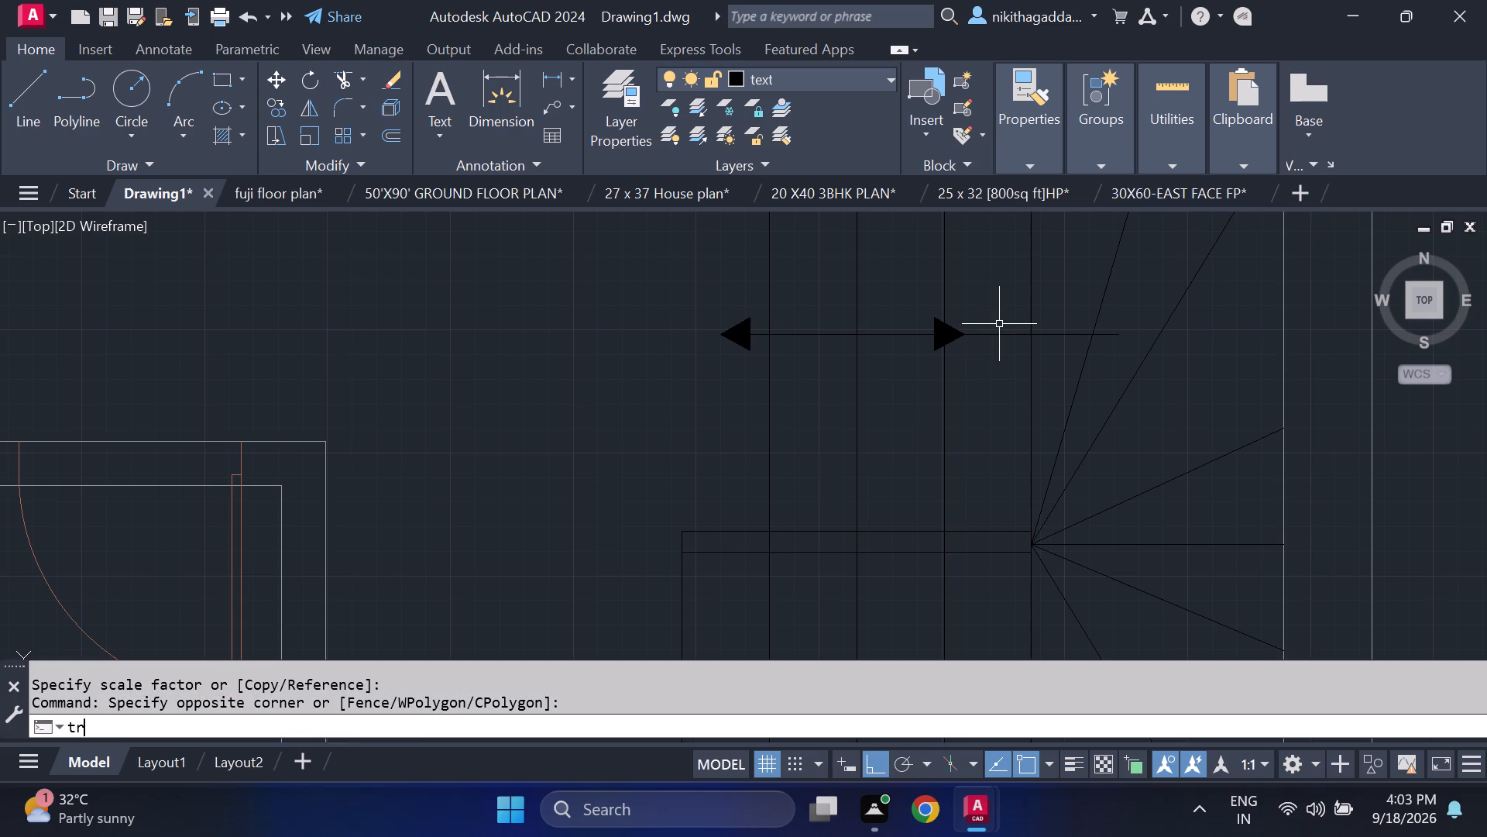
key(Return)
click(1005, 336)
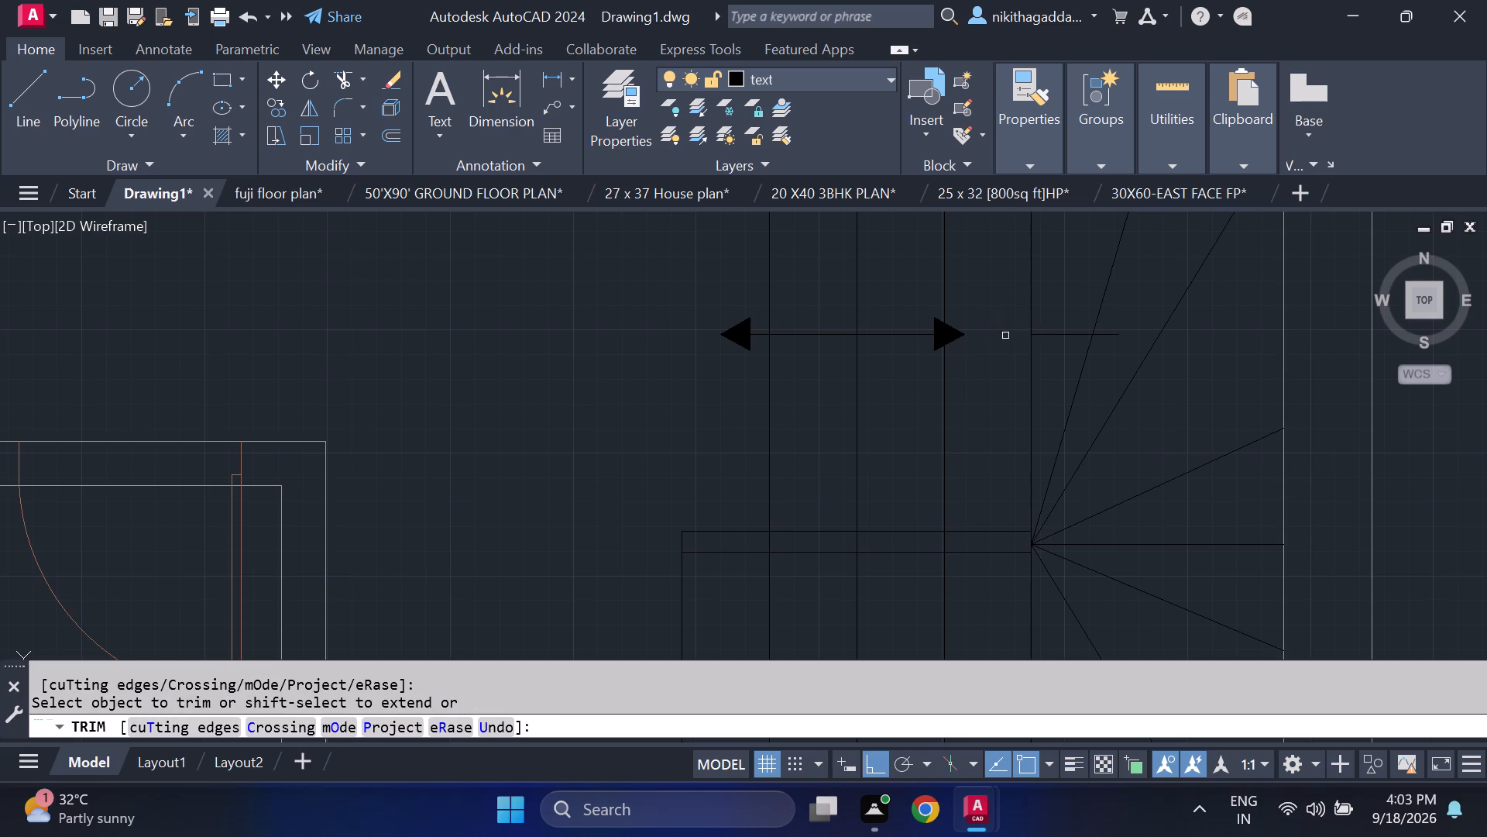
click(1053, 333)
scroll(1090, 328, up, 1)
scroll(1090, 333, down, 2)
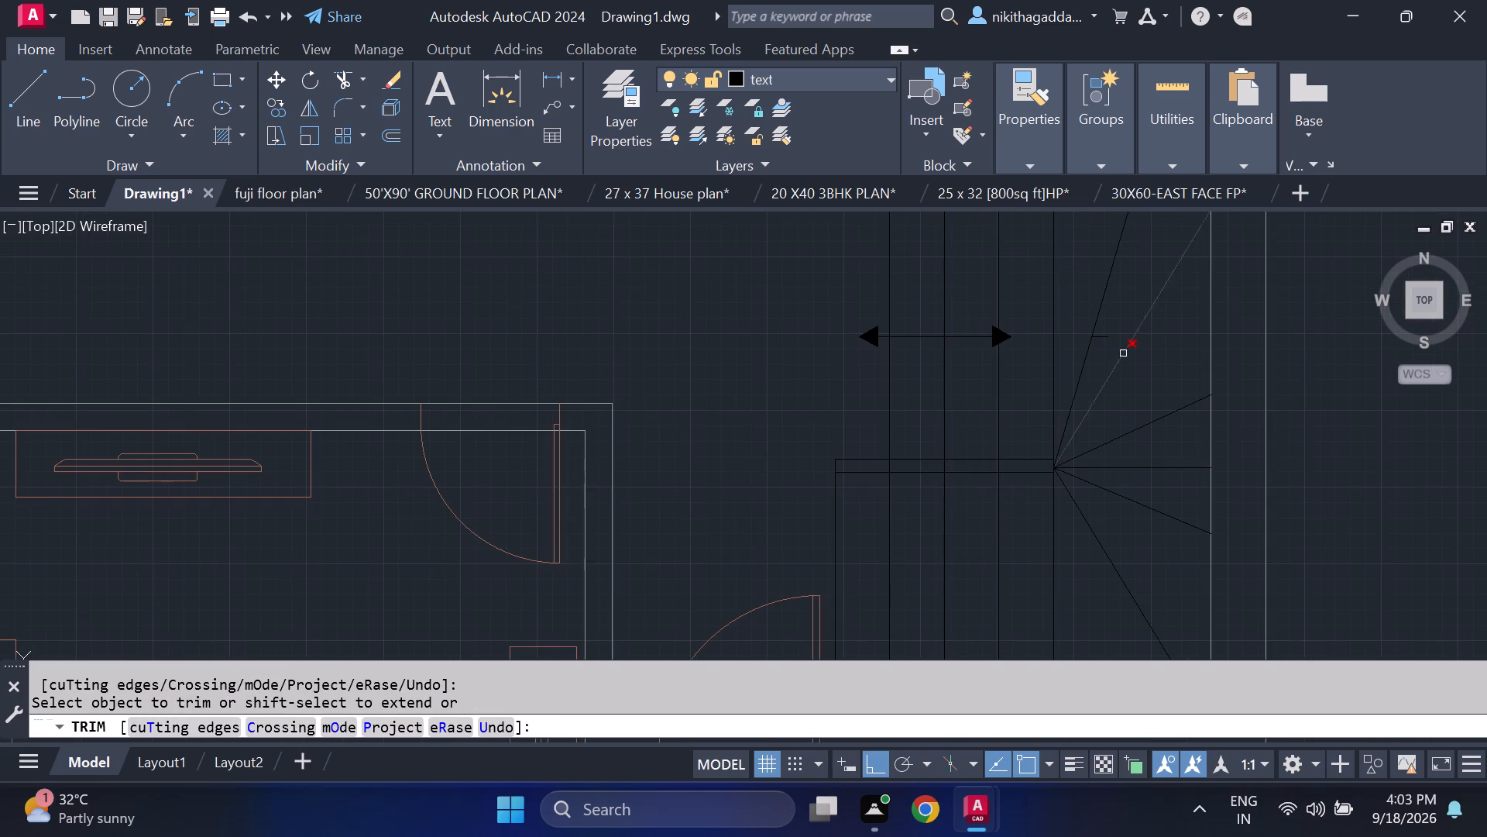
scroll(1110, 343, up, 2)
click(1098, 325)
scroll(893, 392, down, 2)
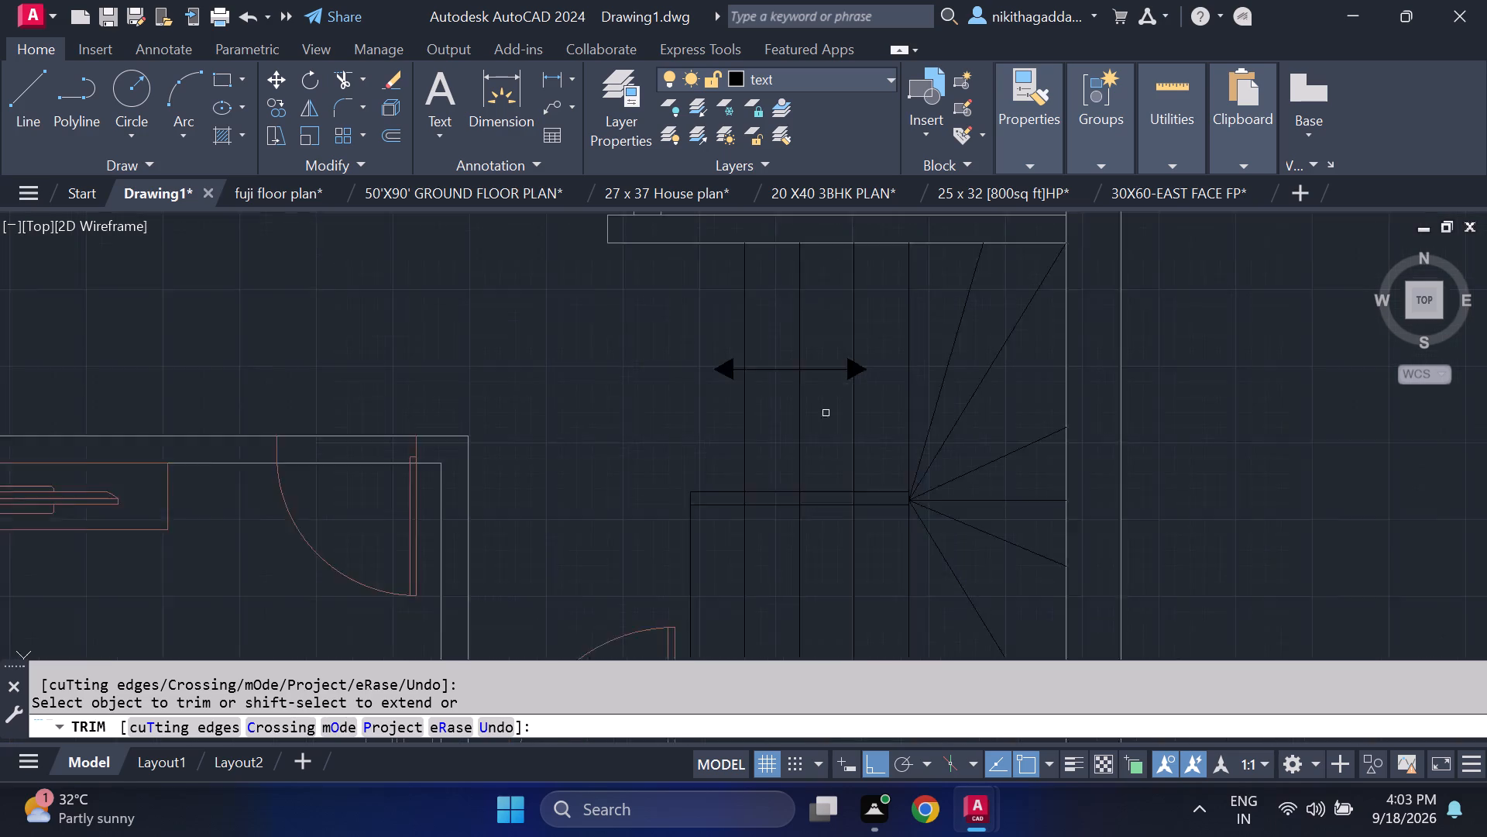
scroll(810, 418, down, 2)
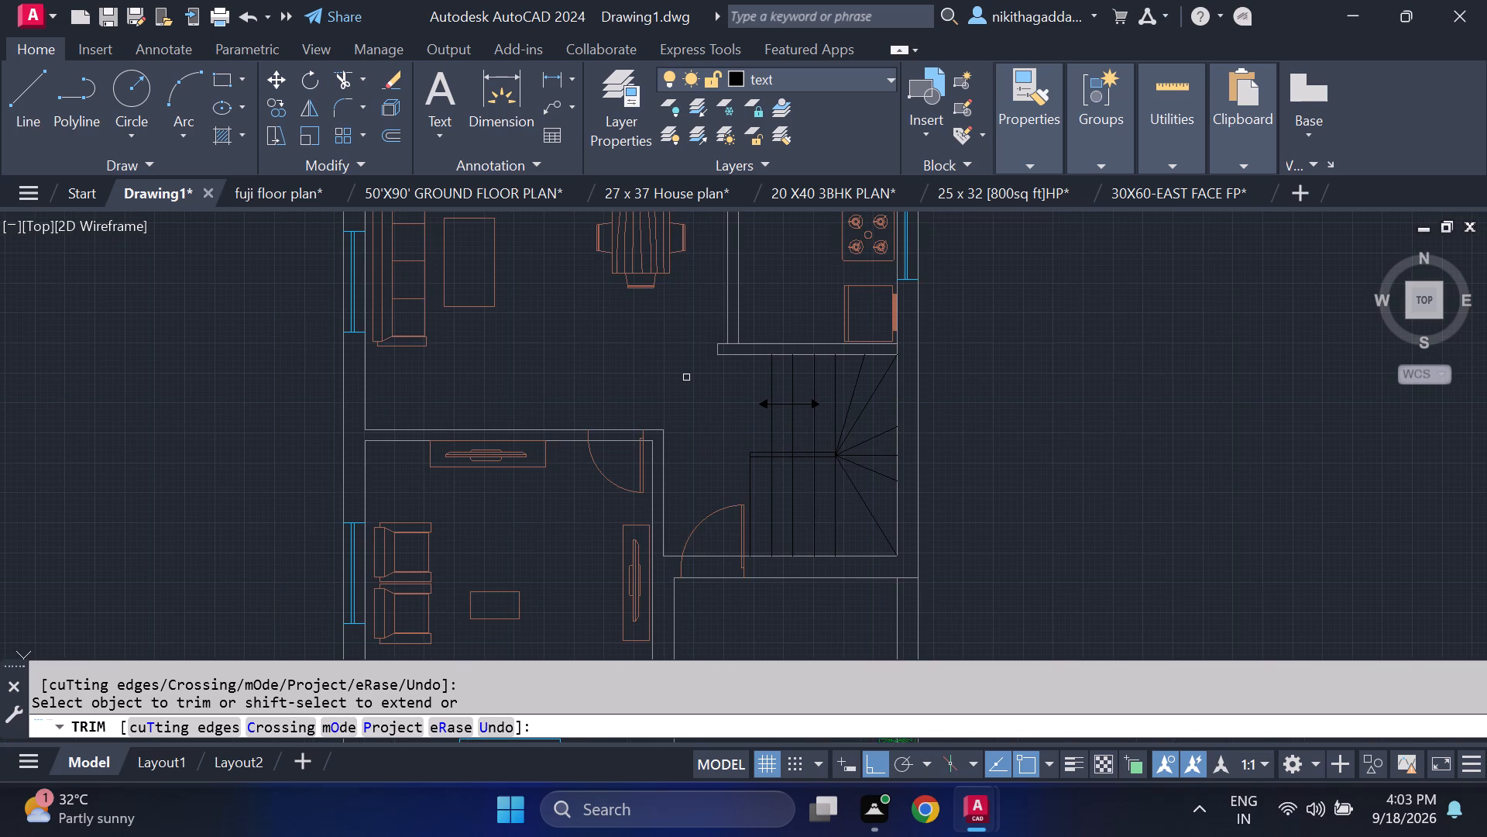
key(Escape)
Look over the staircase arrow and the surrounding rooms of the floor plan.
scroll(714, 391, down, 1)
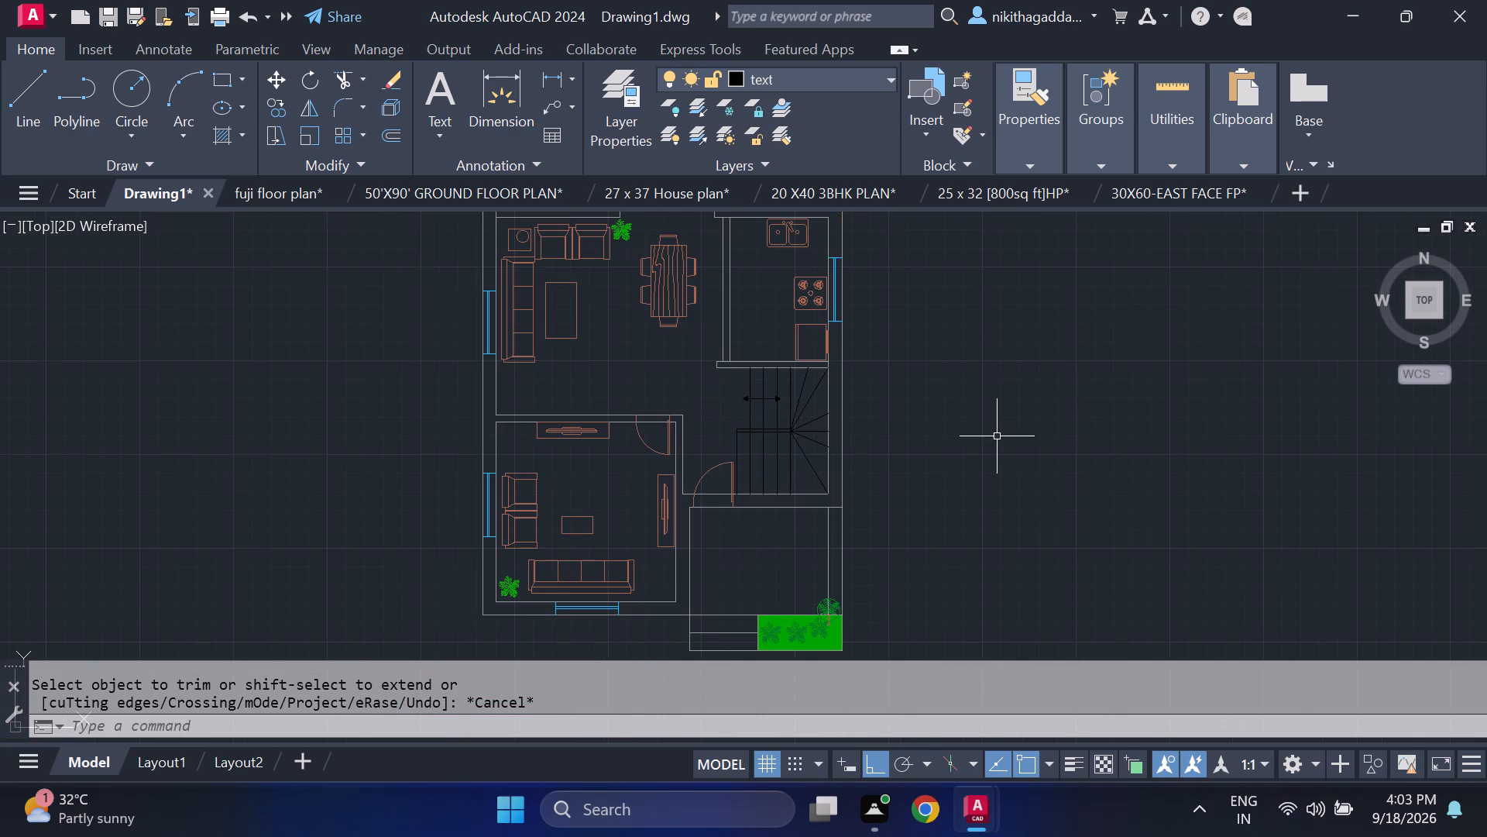
middle_drag(997, 429, 1003, 306)
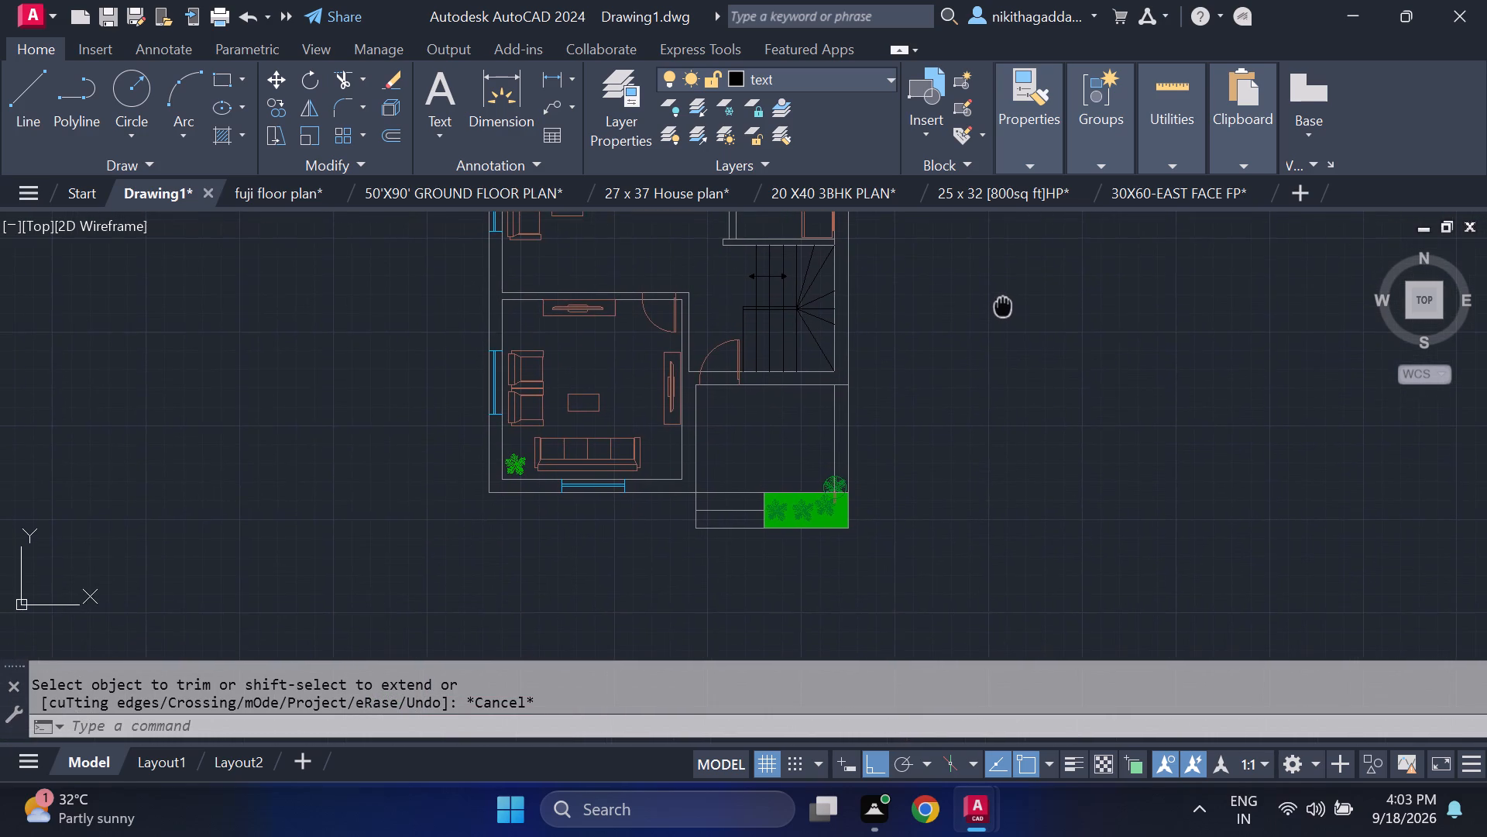
middle_drag(1003, 306, 1062, 479)
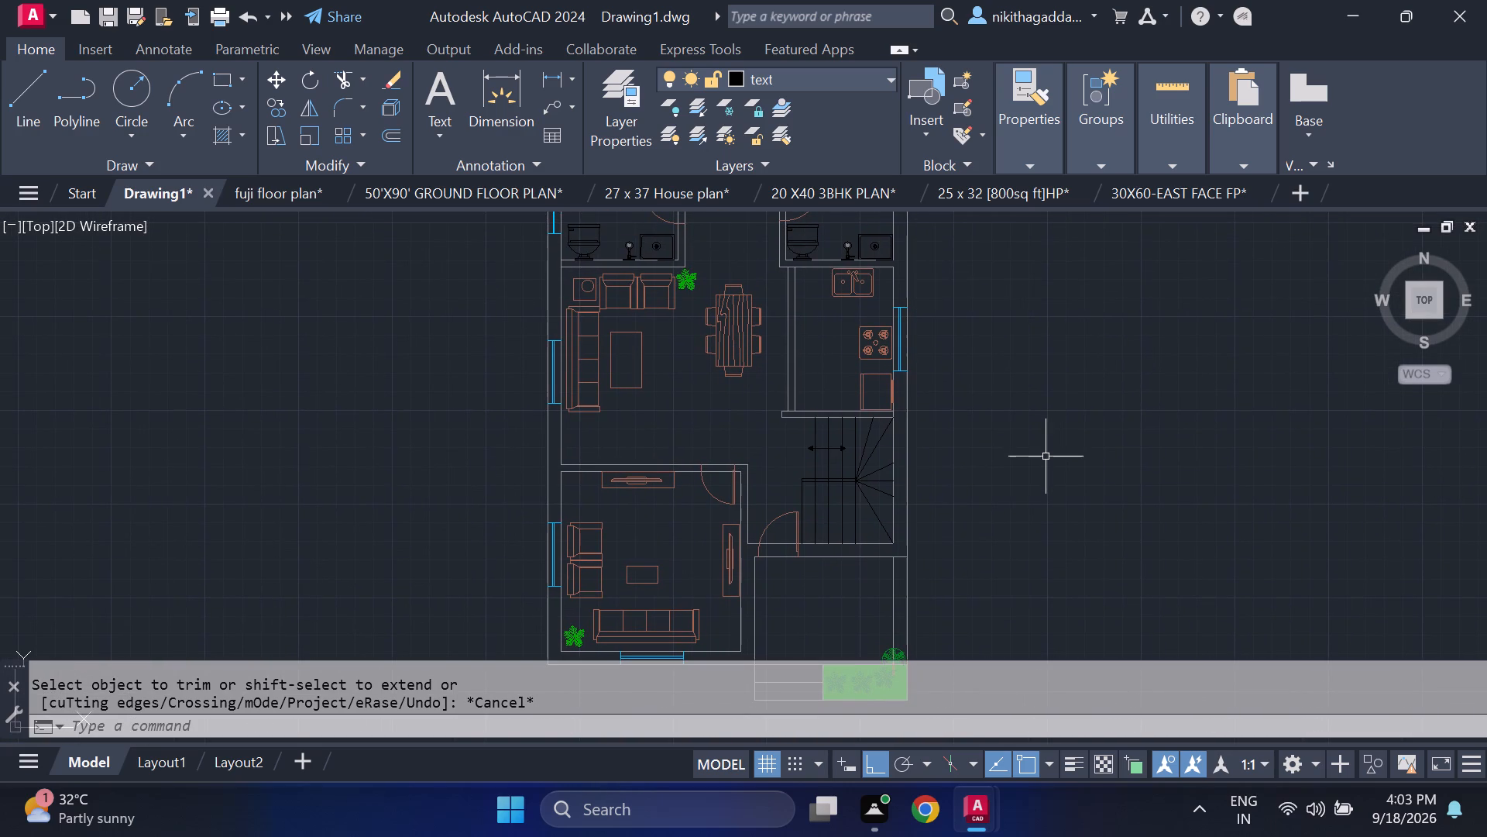
middle_drag(1020, 469, 1021, 494)
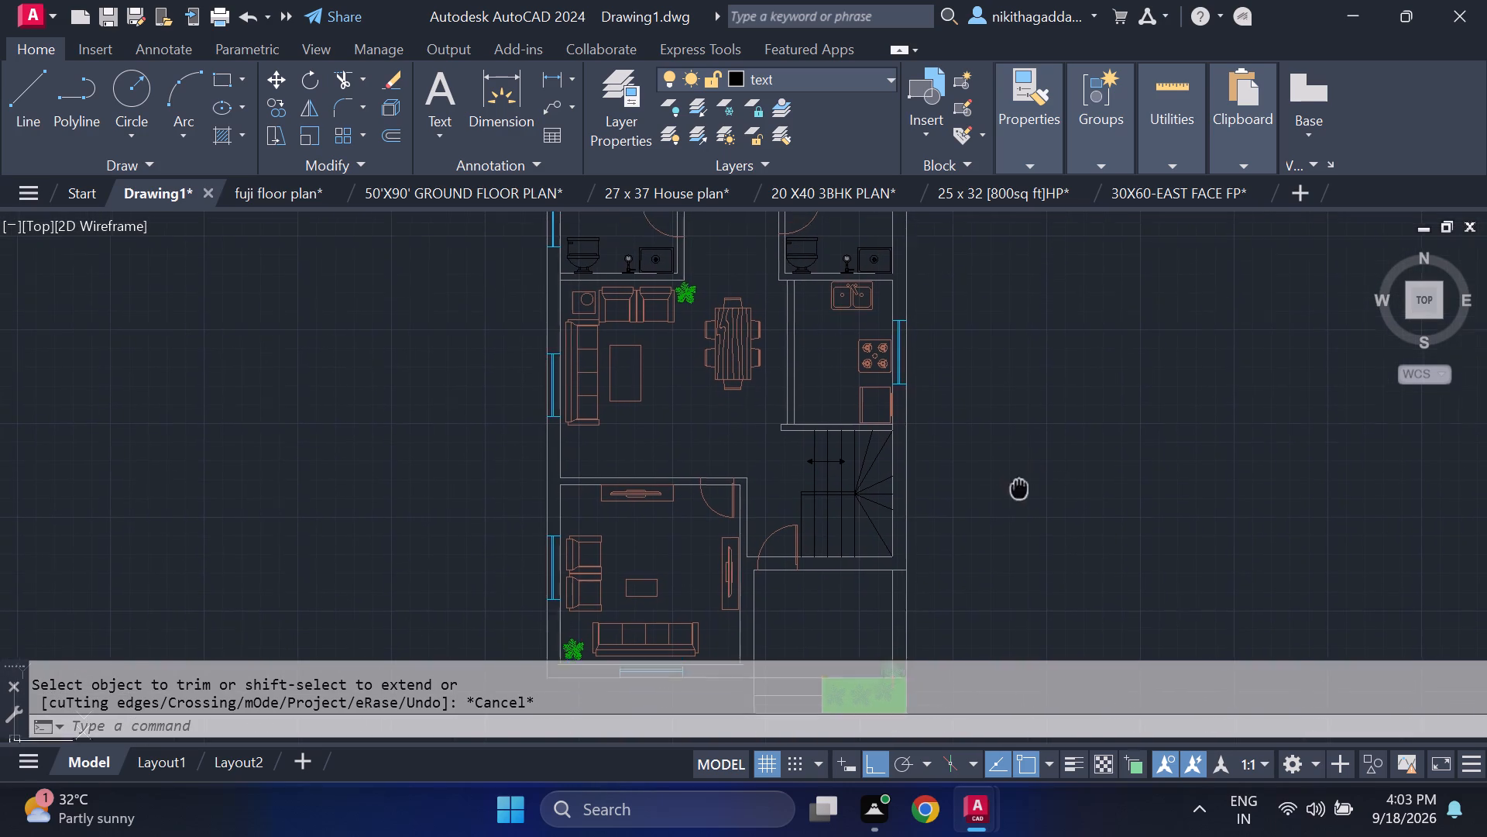
middle_drag(1021, 494, 963, 408)
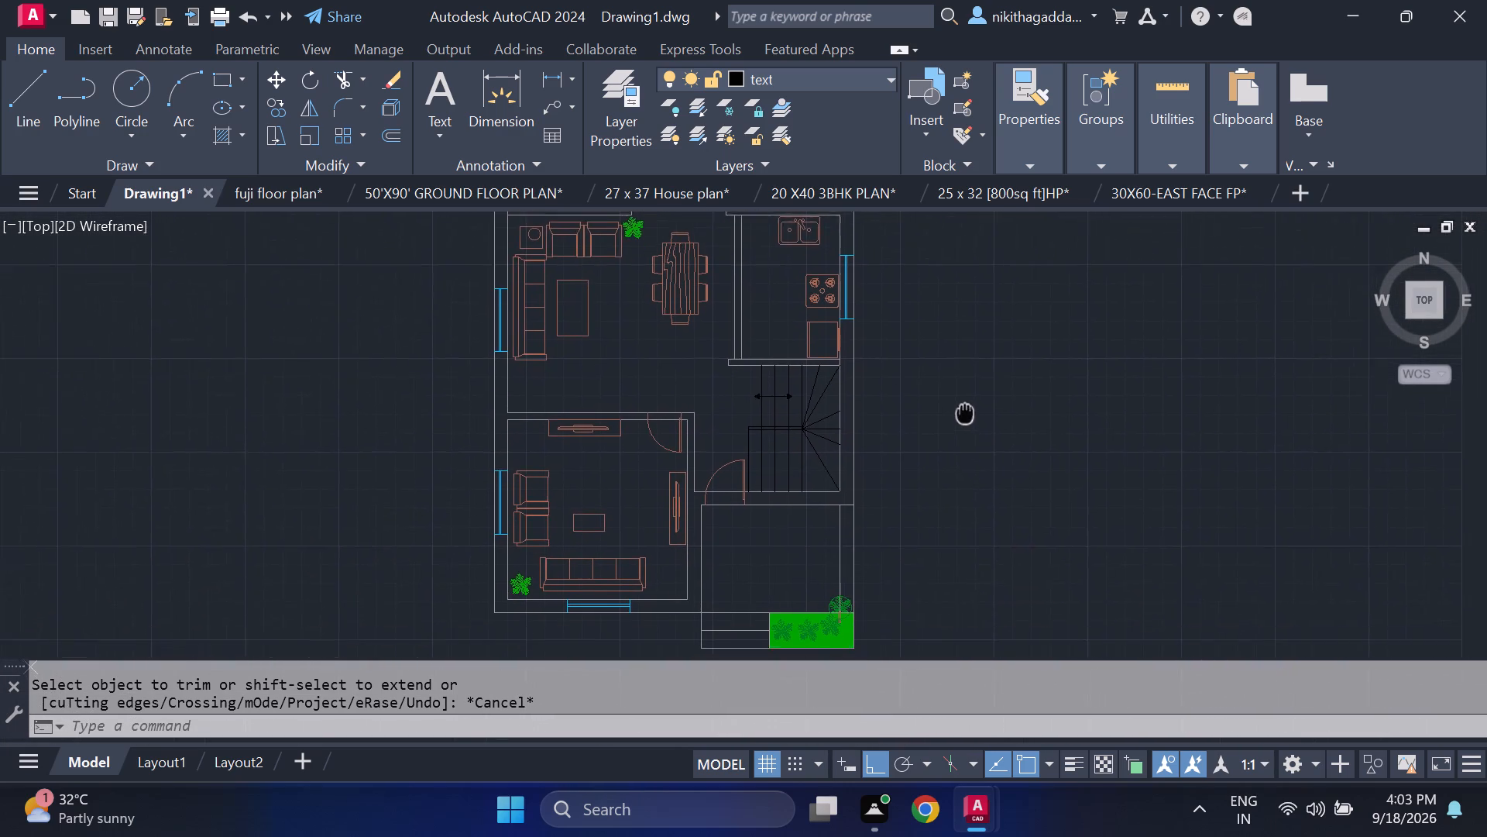
middle_drag(963, 408, 914, 484)
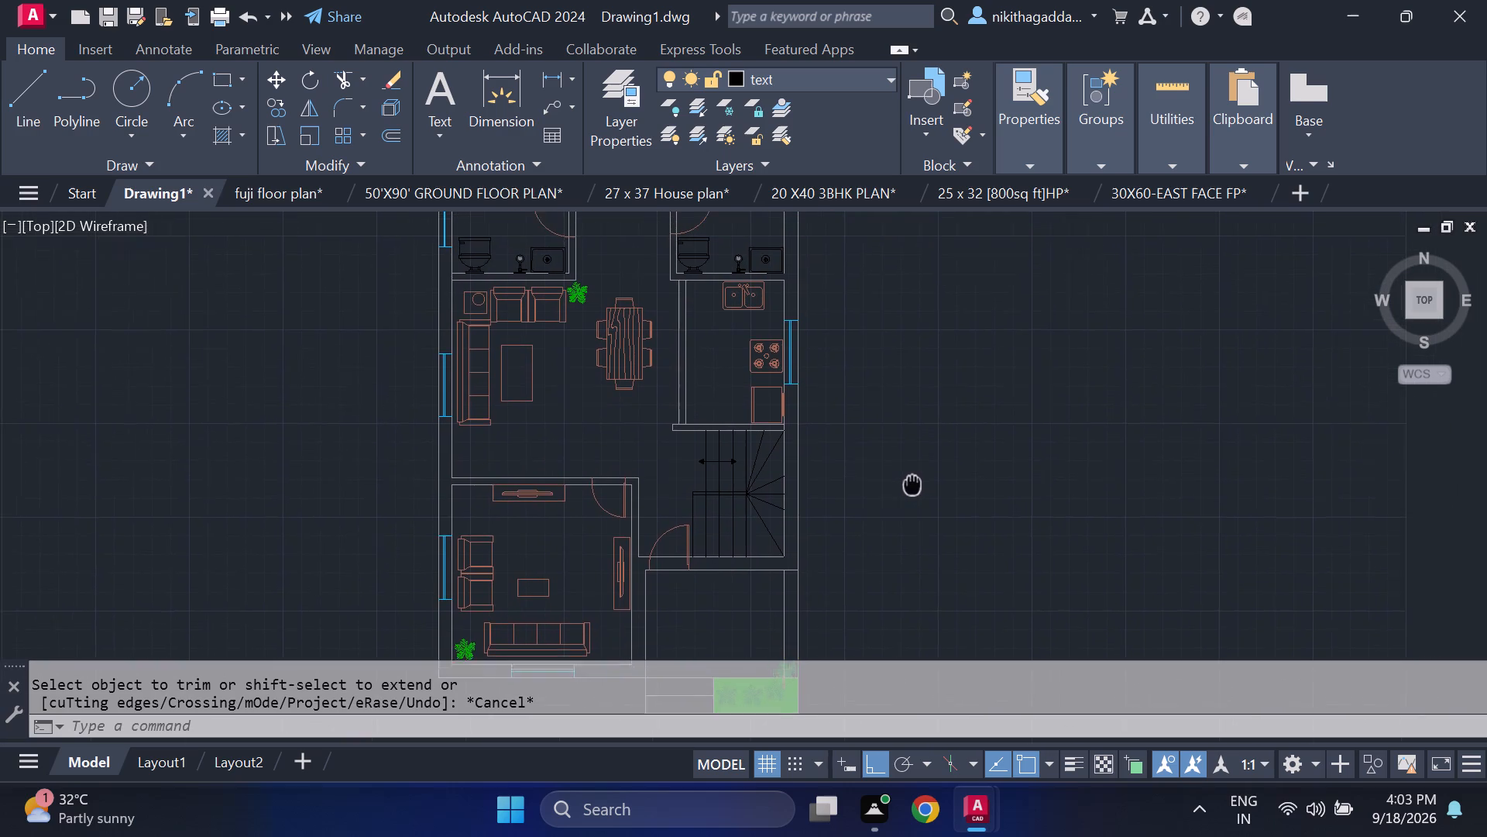
middle_drag(914, 484, 1019, 394)
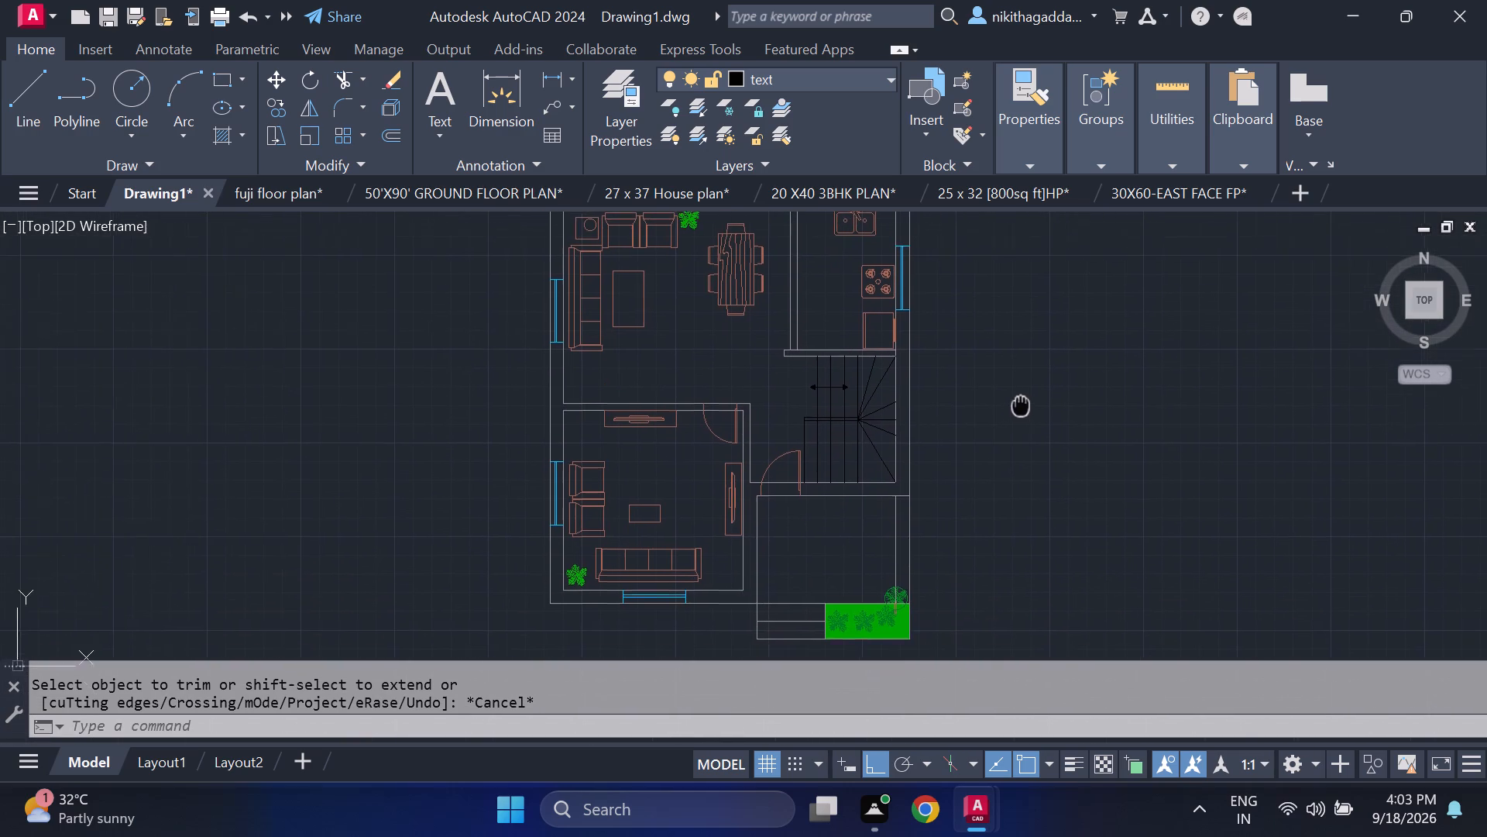
middle_drag(1019, 394, 999, 478)
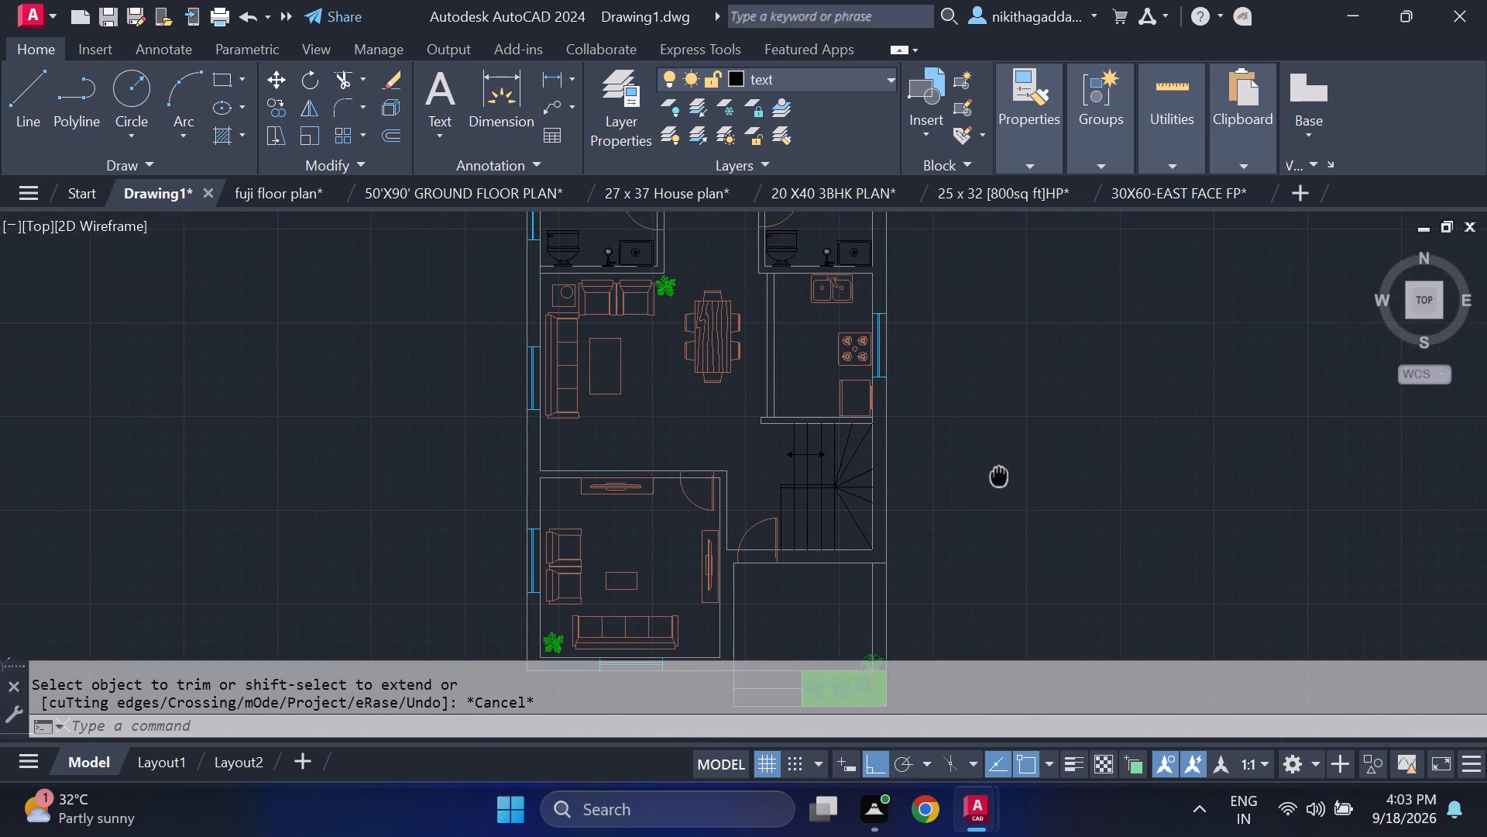
middle_drag(999, 478, 994, 492)
Add single-line text "BED ROOM 1" with height 5 and rotation 0 beside the bed in the west bedroom.
middle_drag(985, 429, 1000, 549)
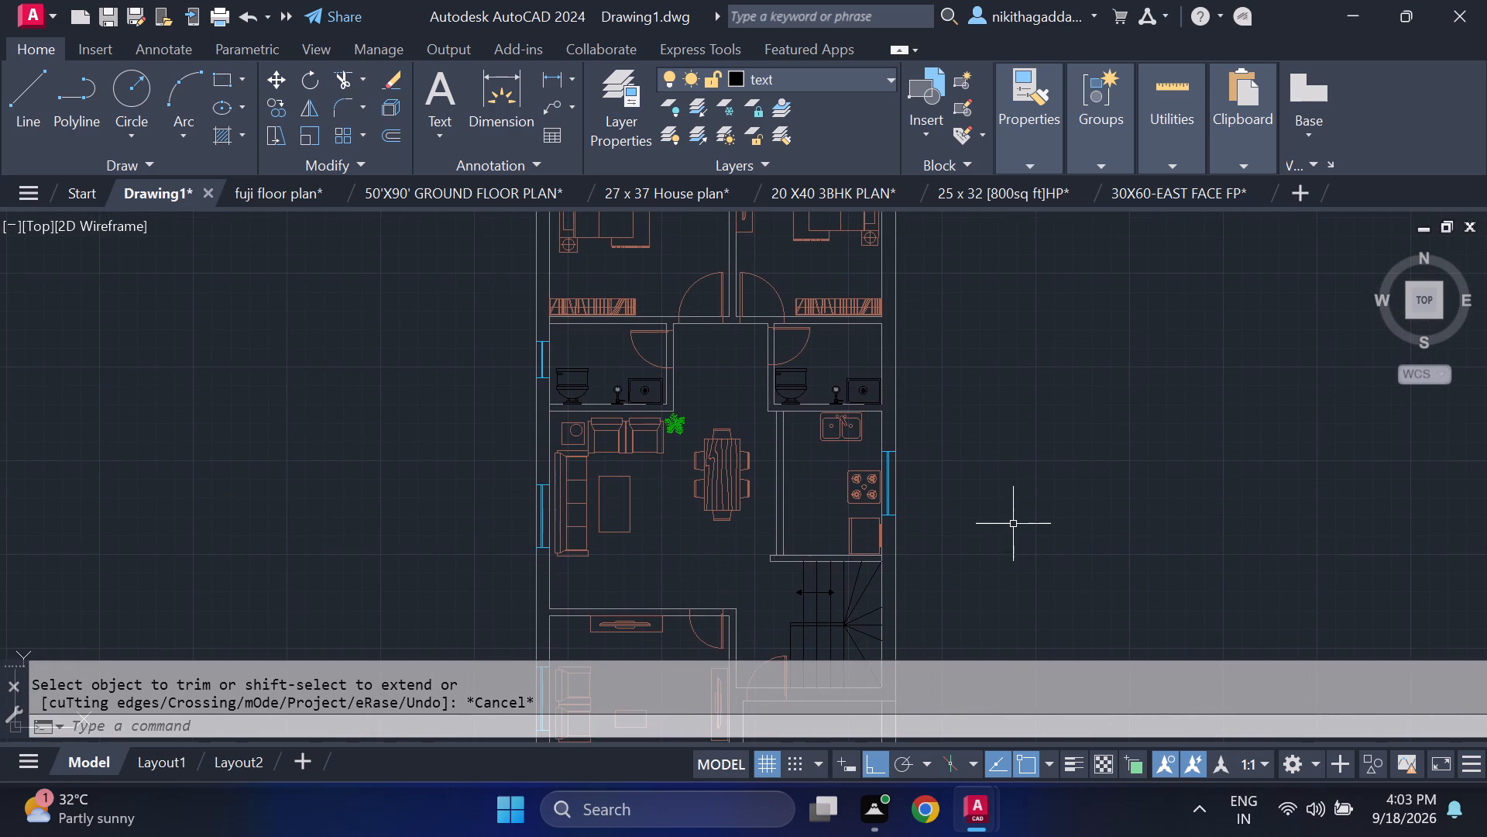
text(dt)
key(Return)
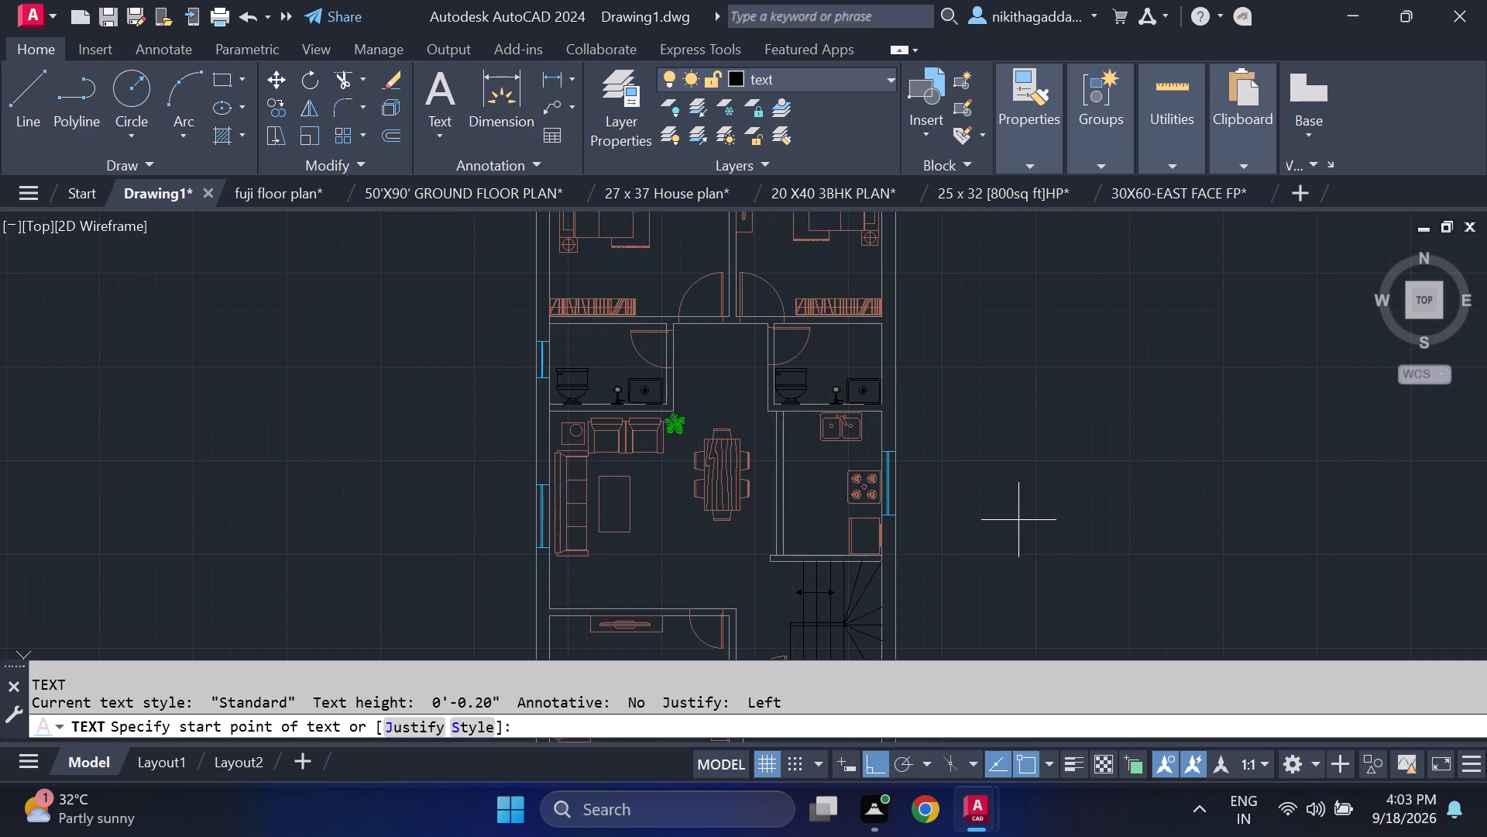
scroll(992, 484, down, 2)
scroll(847, 374, up, 3)
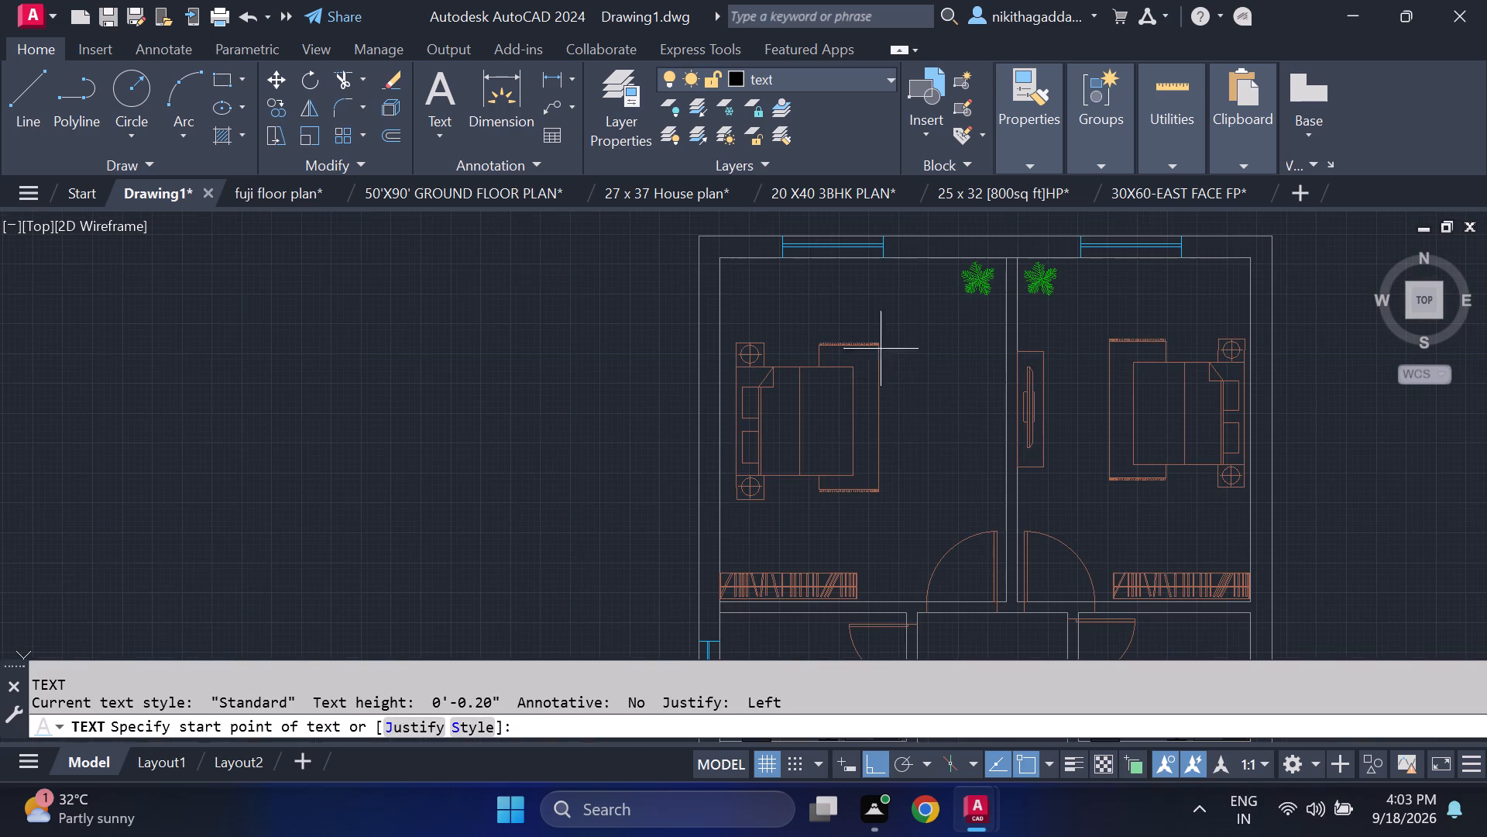
scroll(917, 452, up, 2)
click(900, 310)
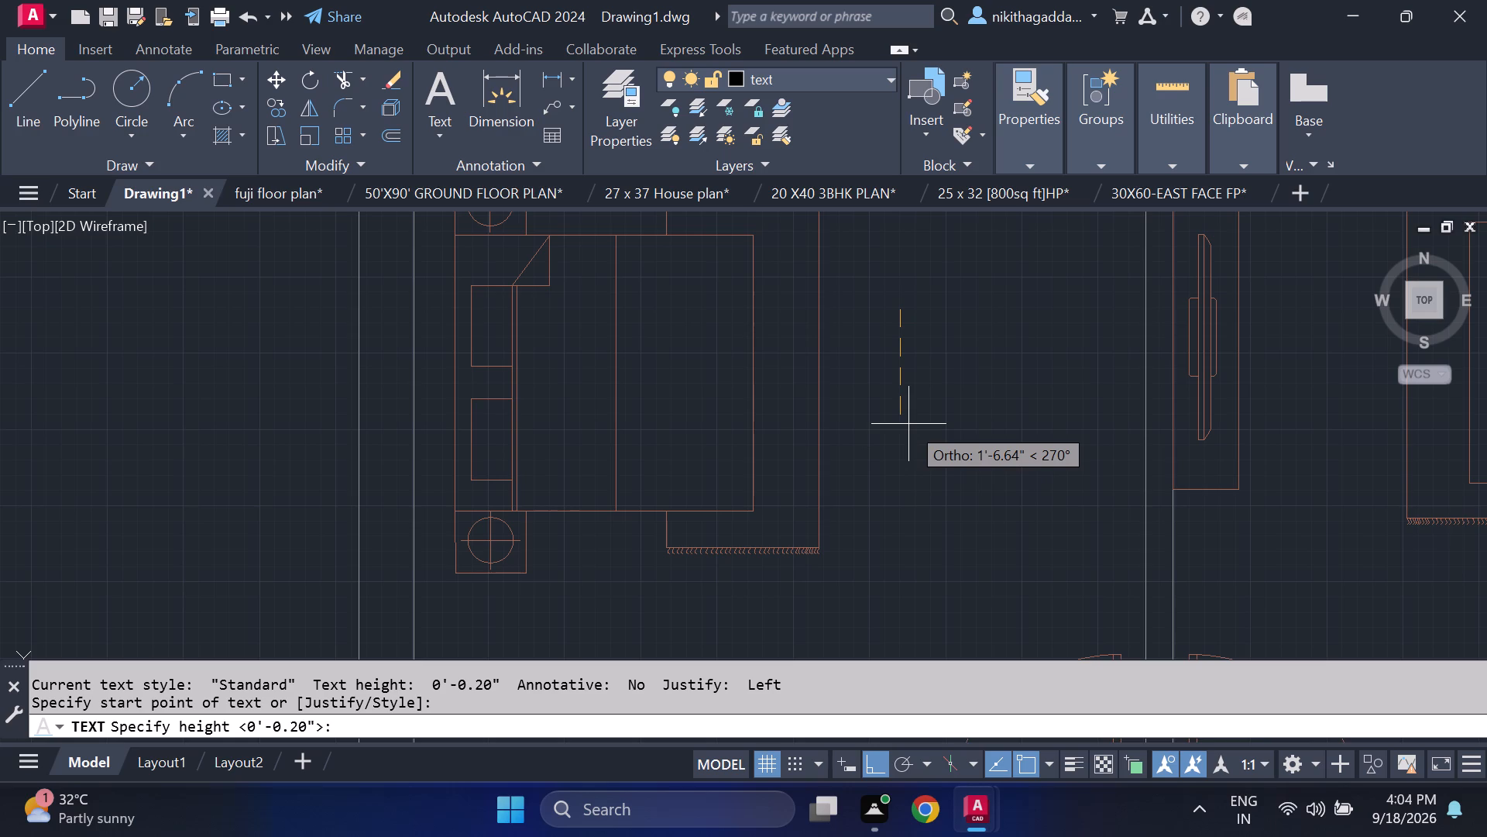
key(5)
key(Return)
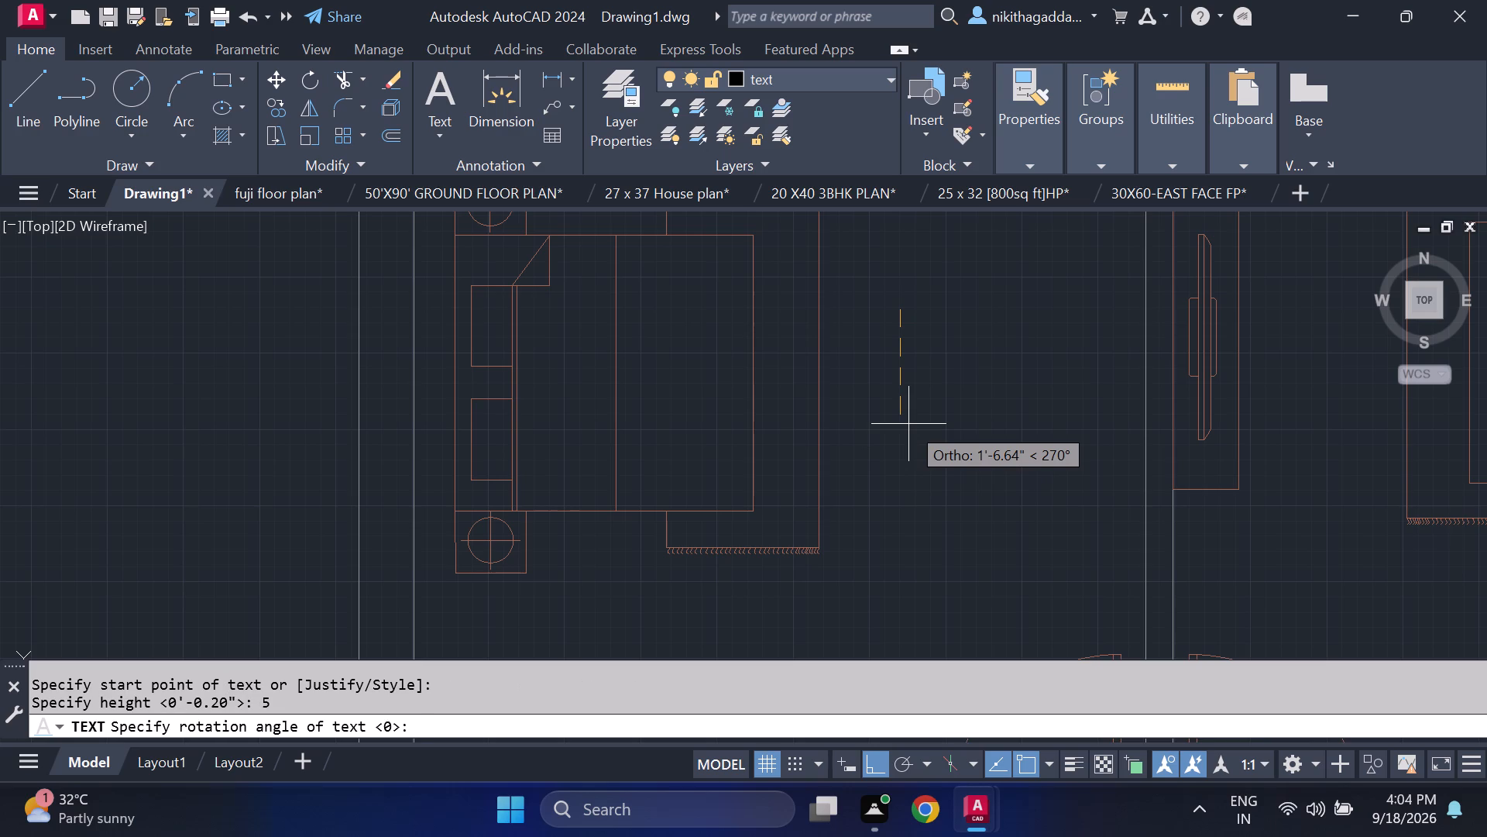
key(0)
key(Return)
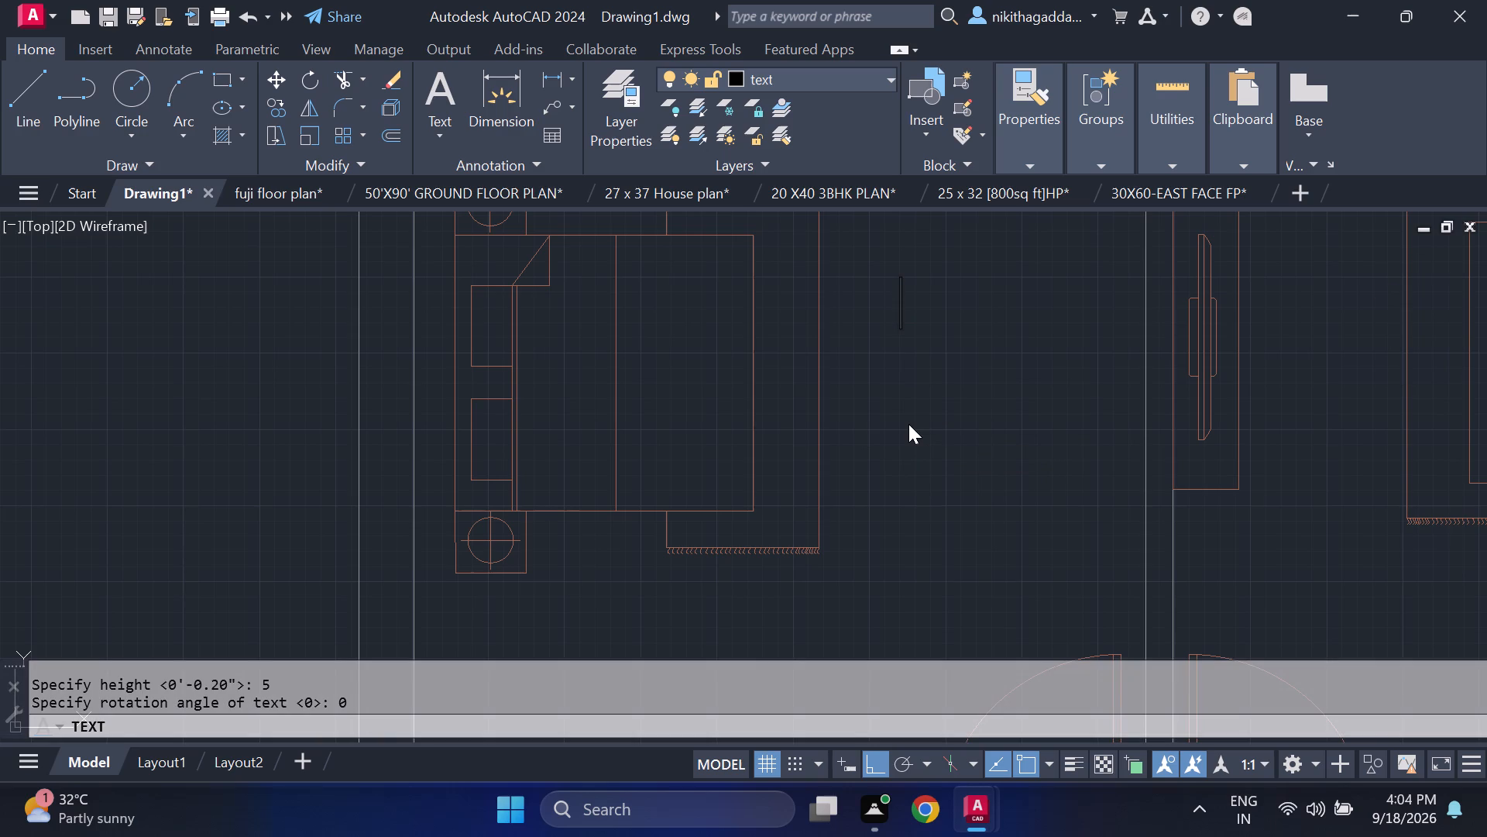
text(BEDR)
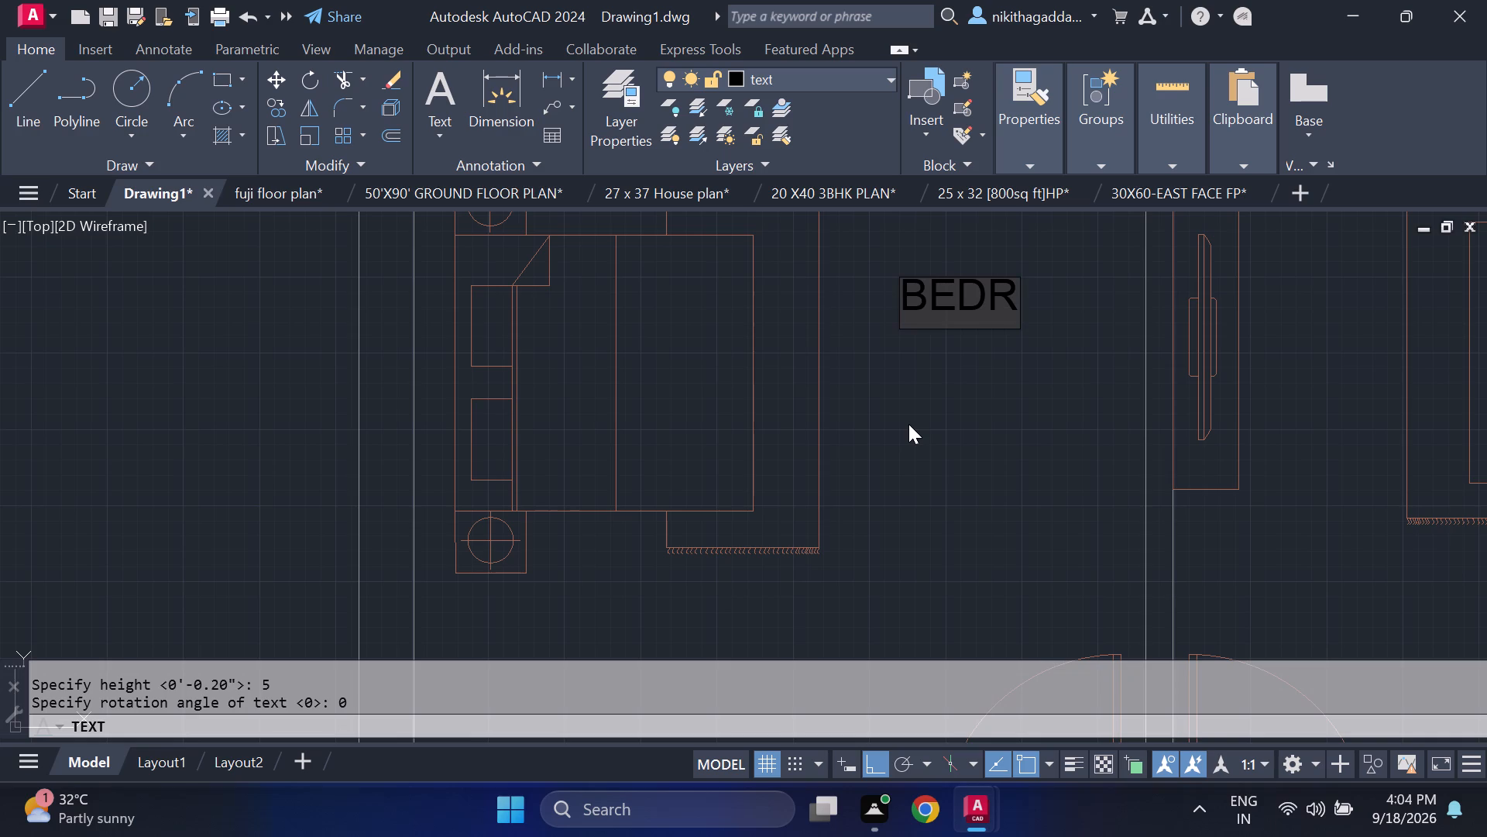
key(BackSpace)
key(space)
text(ROOM)
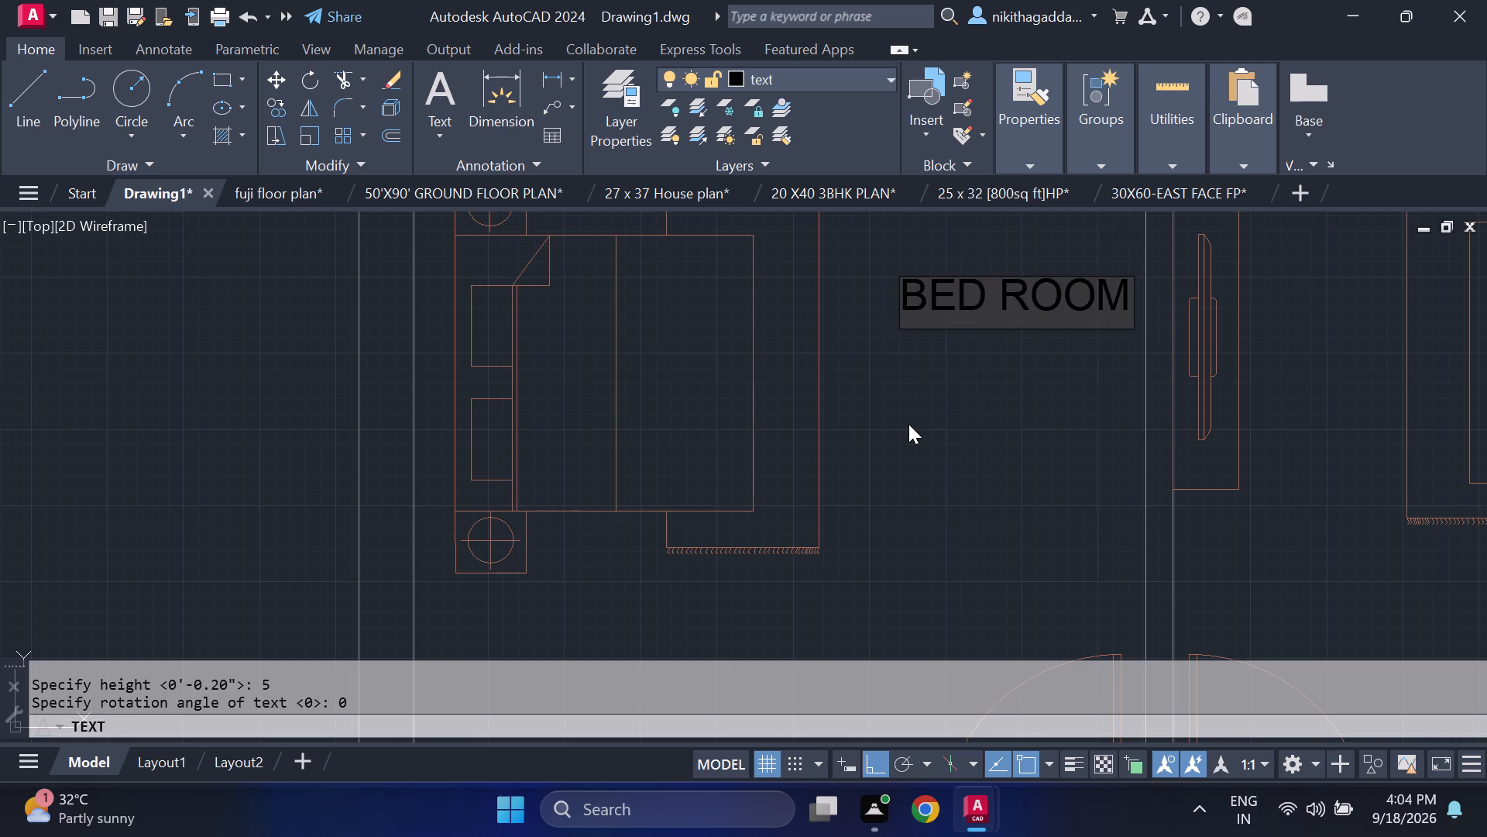
key(space)
text(1)
key(Return)
key(Return)
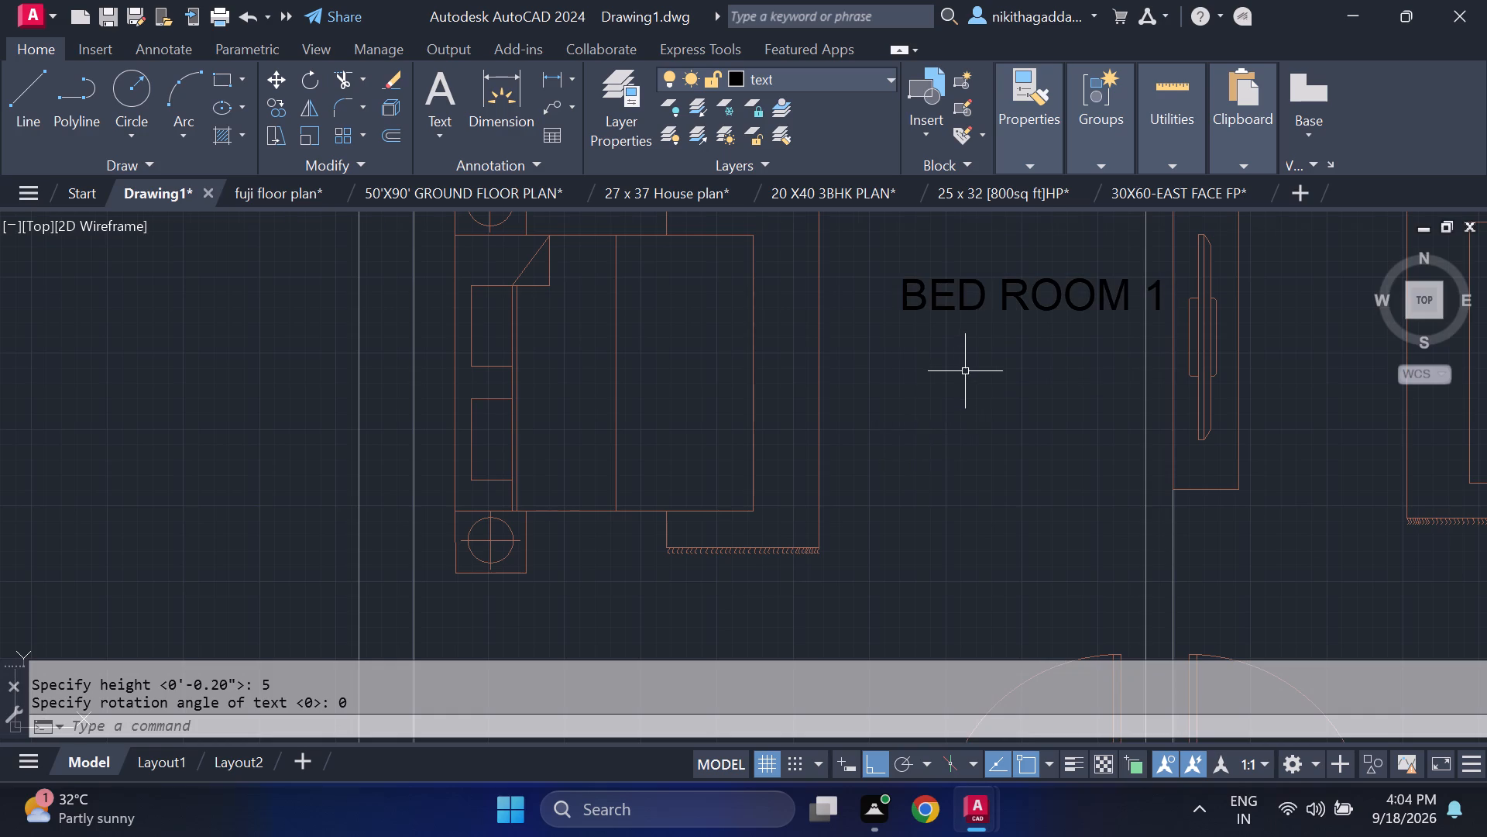
Copy the "BED ROOM 1" text straight down with Ortho on to make a second line beneath it.
scroll(967, 370, down, 2)
scroll(978, 357, up, 2)
drag(1049, 273, 1047, 278)
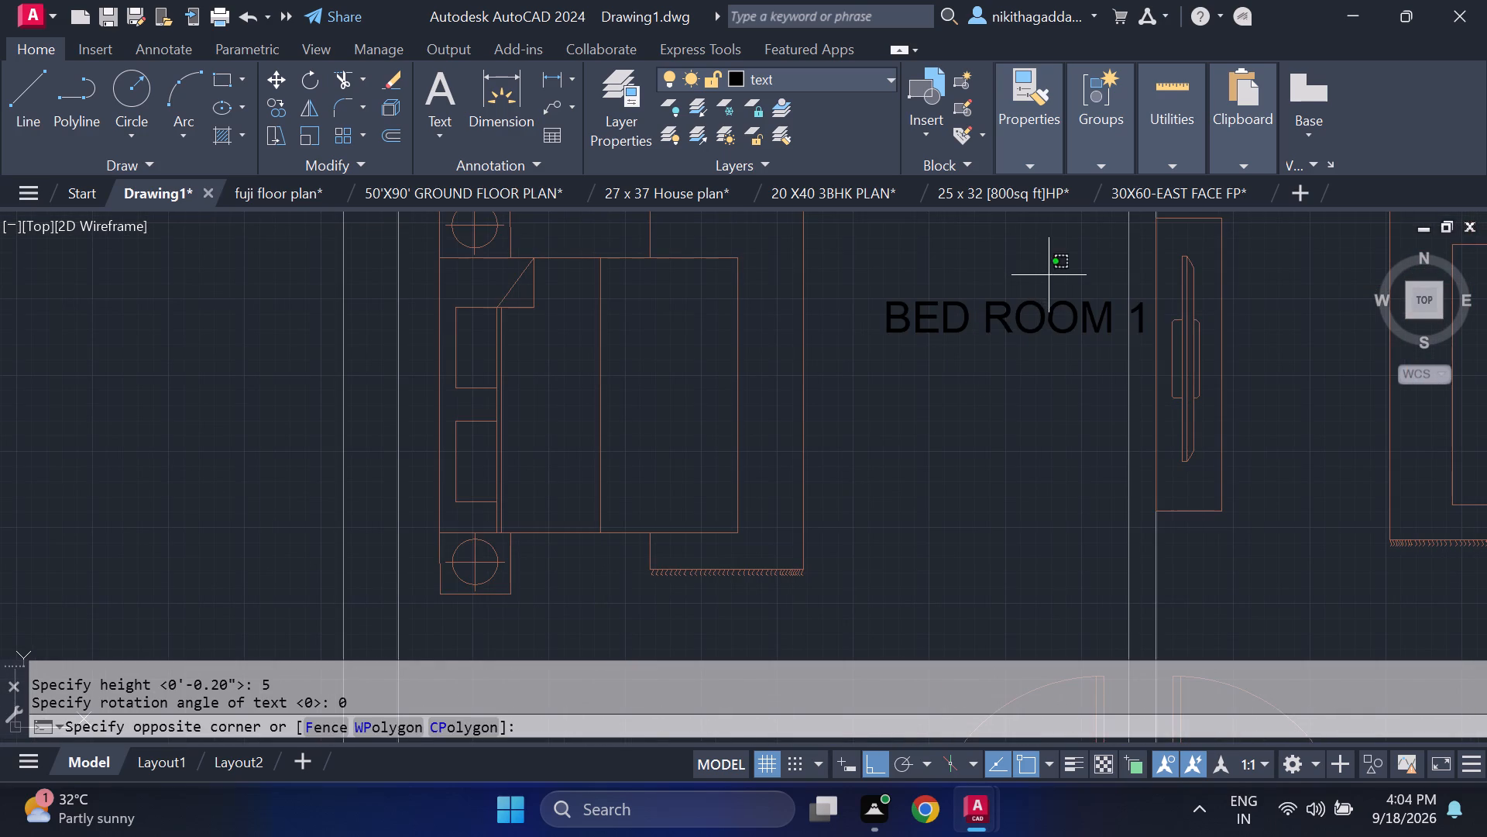
drag(1047, 278, 1039, 288)
click(864, 371)
text(CO)
key(Return)
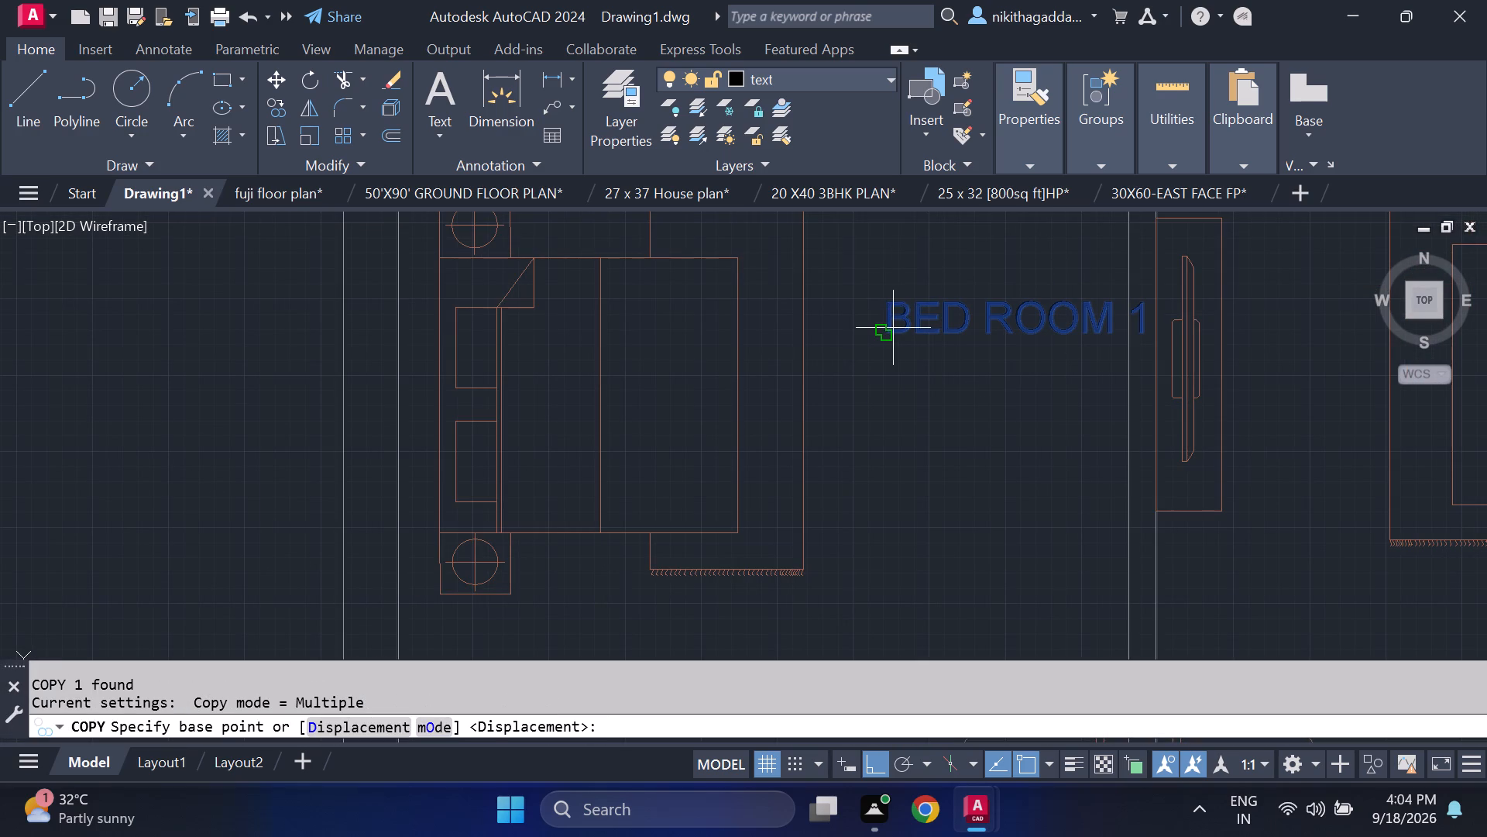
click(893, 329)
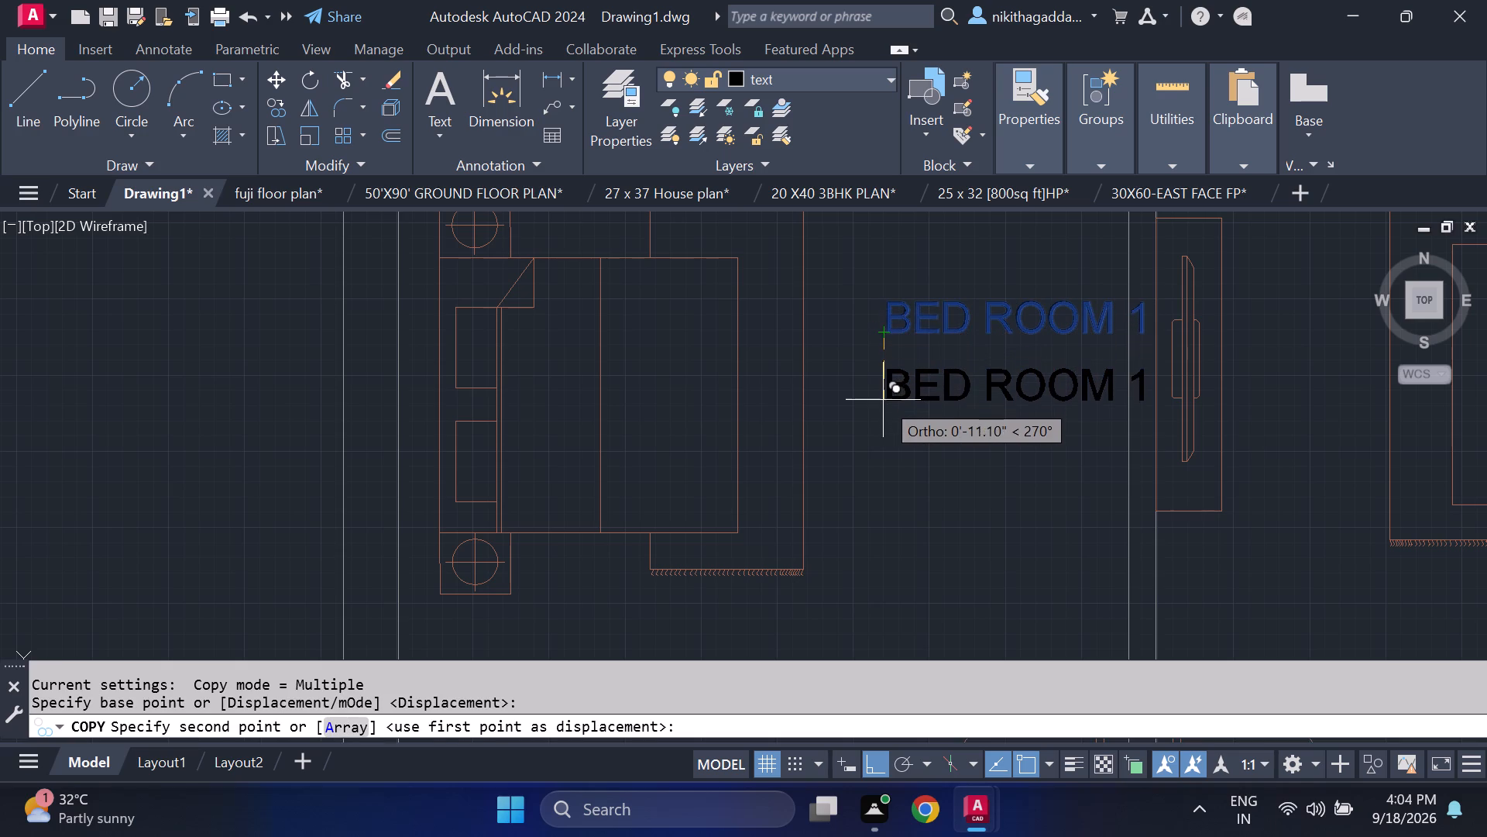
click(883, 402)
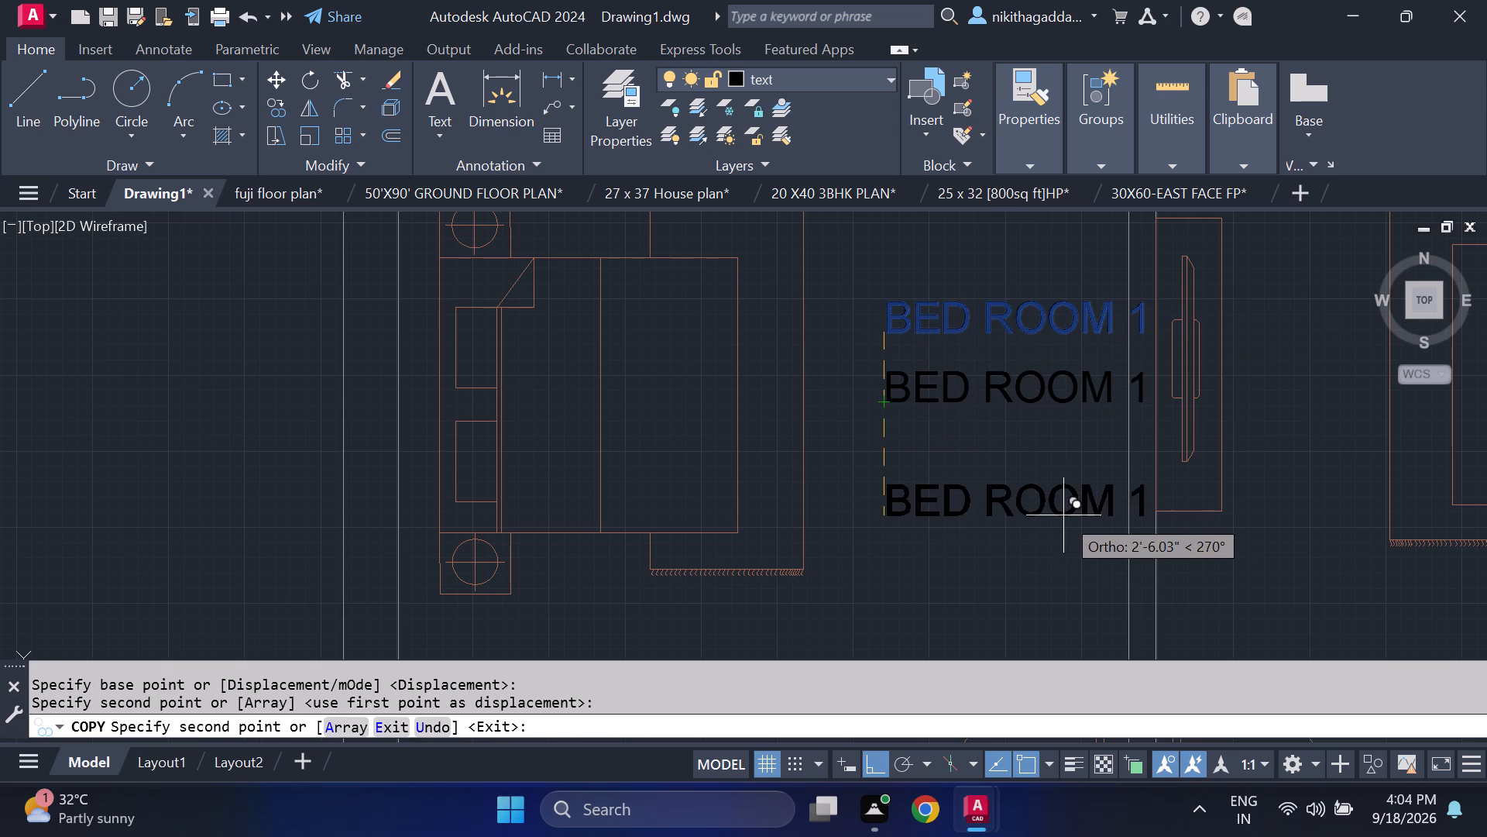
key(Escape)
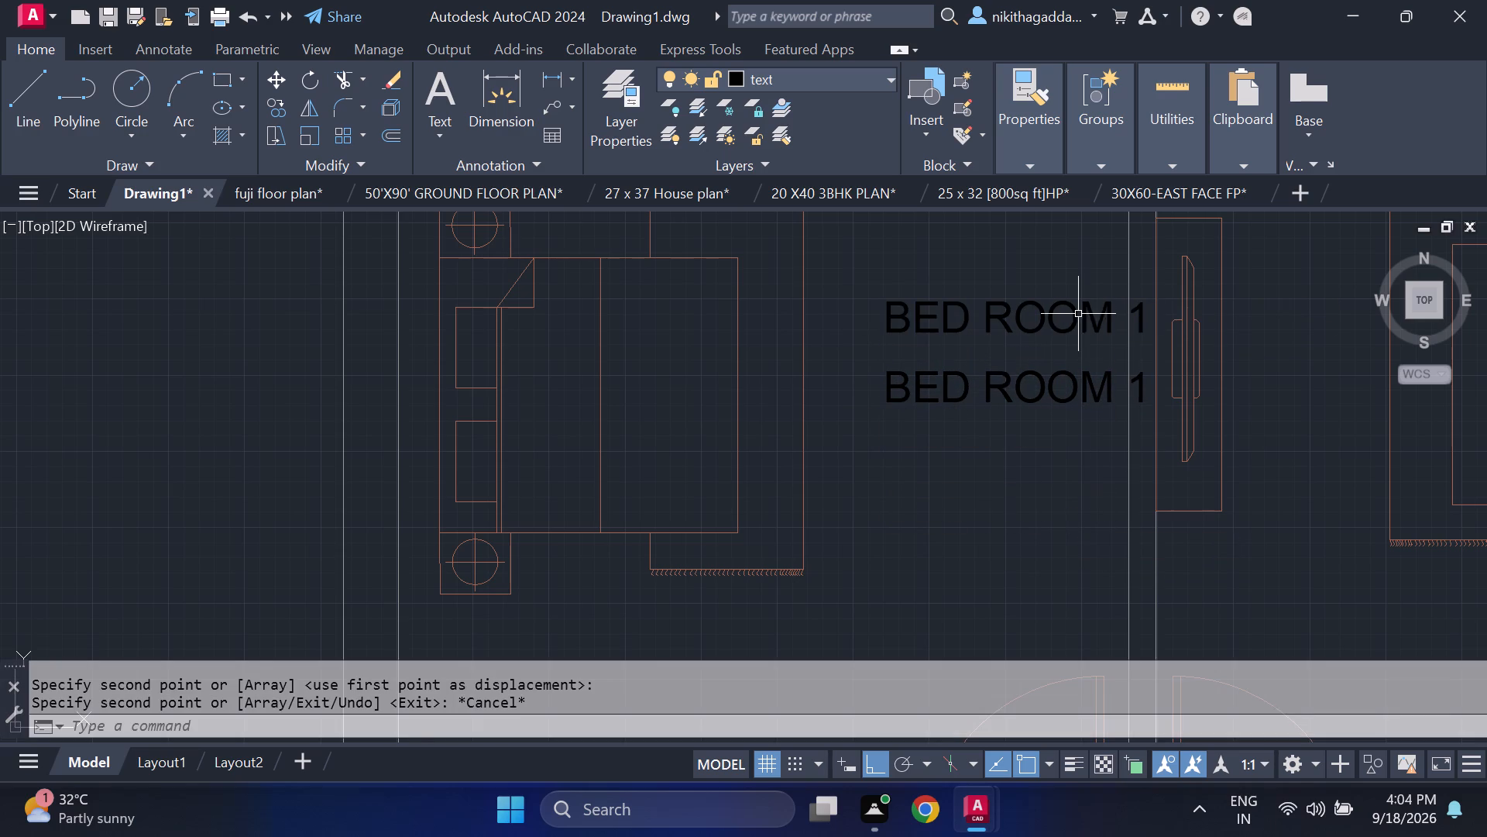
Move the upper "BED ROOM 1" text west so it sits between the bed and the partition wall.
drag(1064, 267, 1055, 277)
click(891, 329)
key(m)
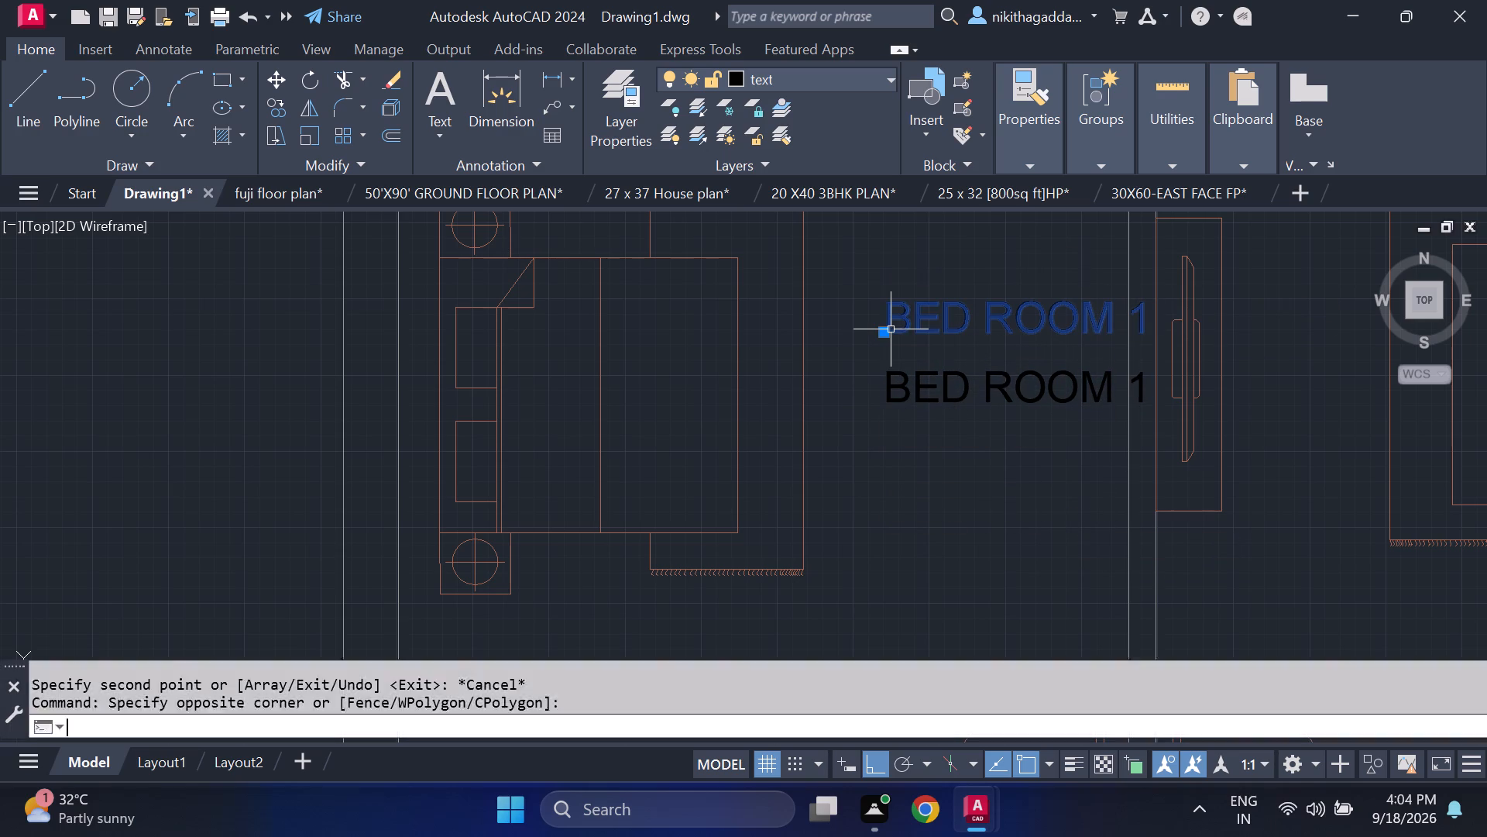
key(Return)
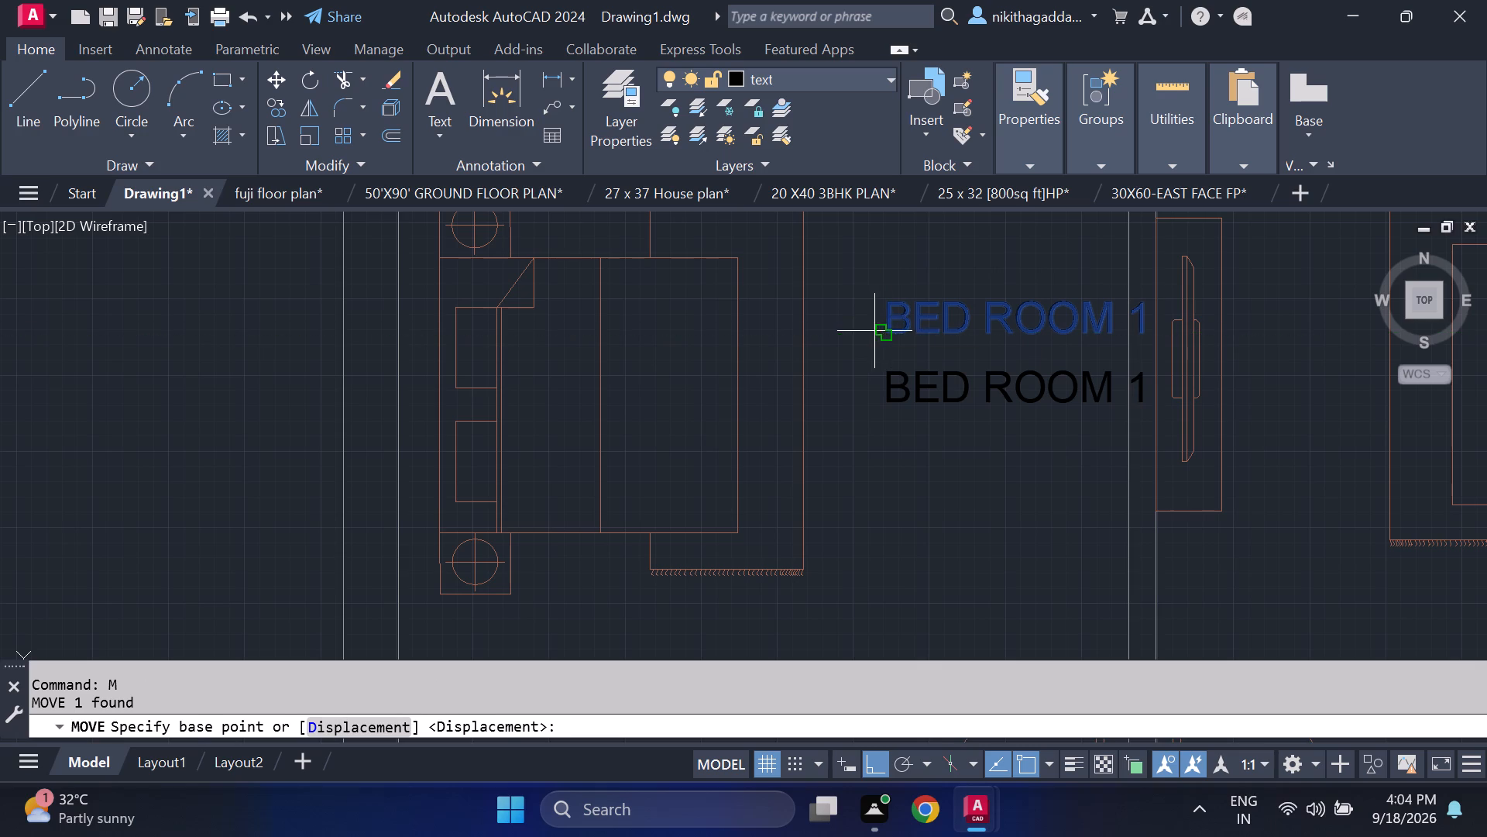
click(878, 333)
click(826, 334)
Move the lower copy of the "BED ROOM 1" text west so it lines up beneath the upper one.
drag(1049, 359, 1045, 366)
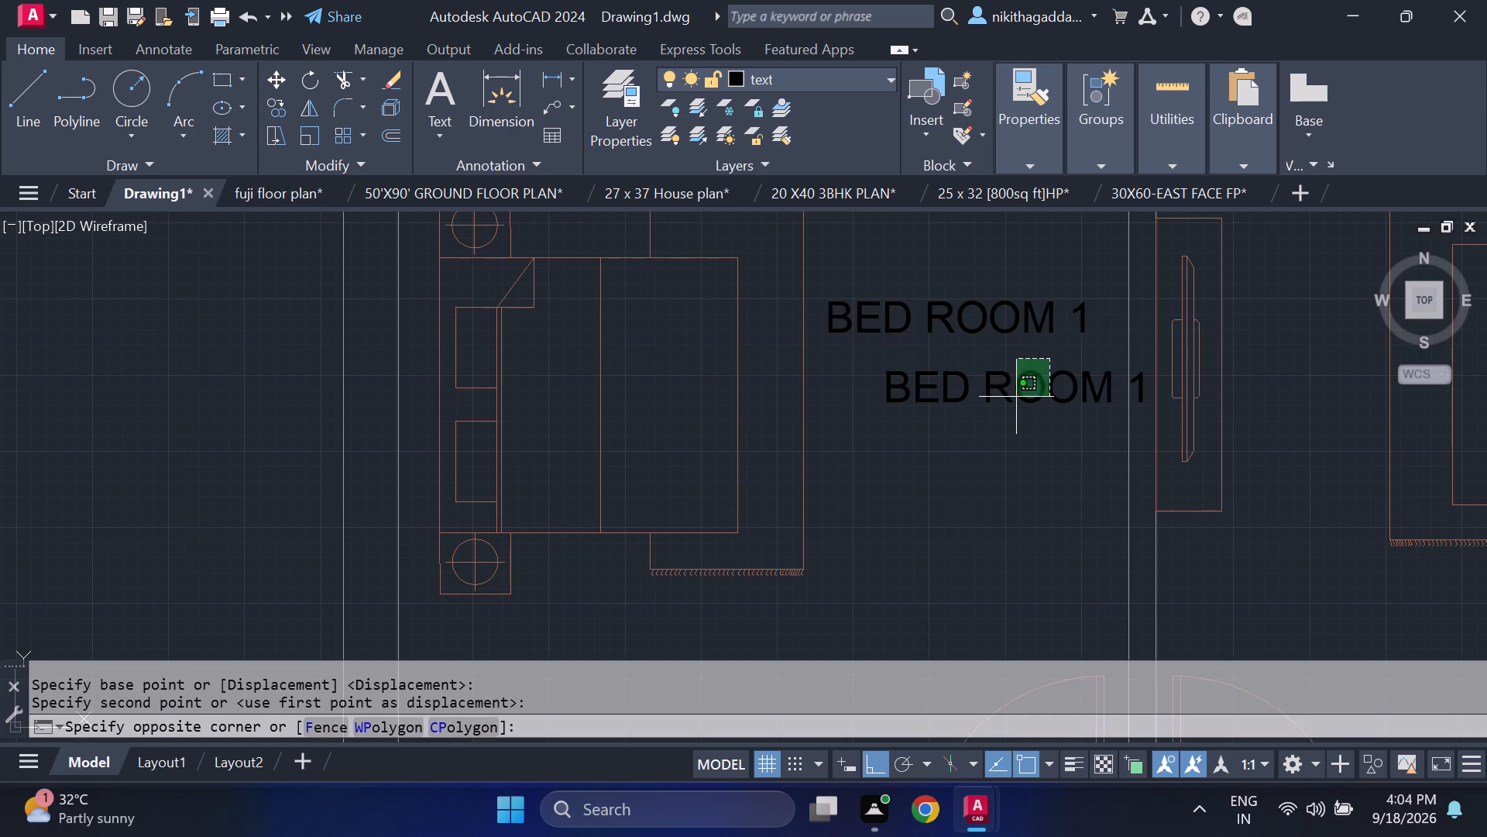
click(947, 424)
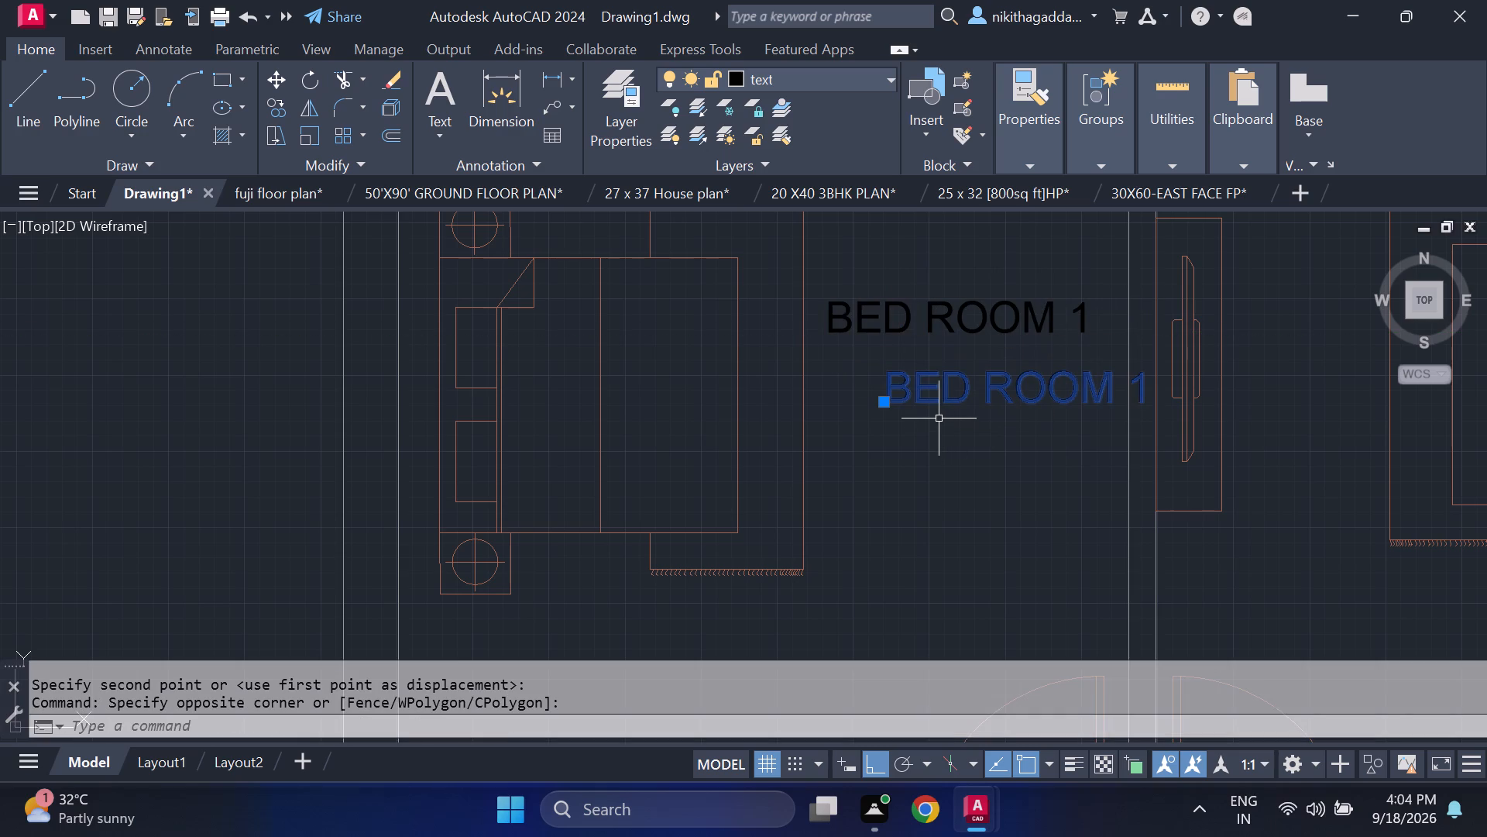
key(m)
key(Return)
click(898, 412)
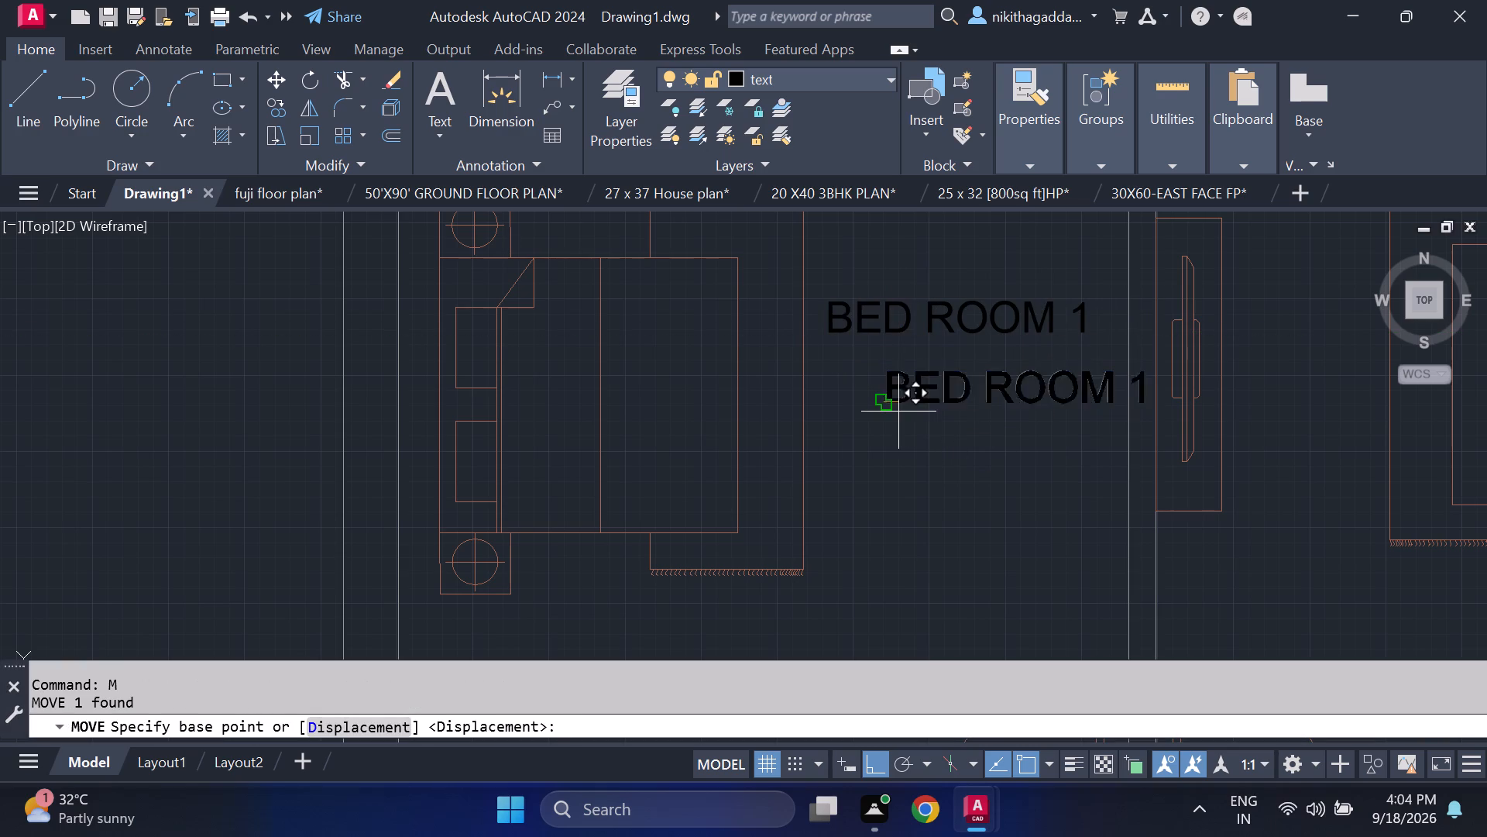
click(832, 396)
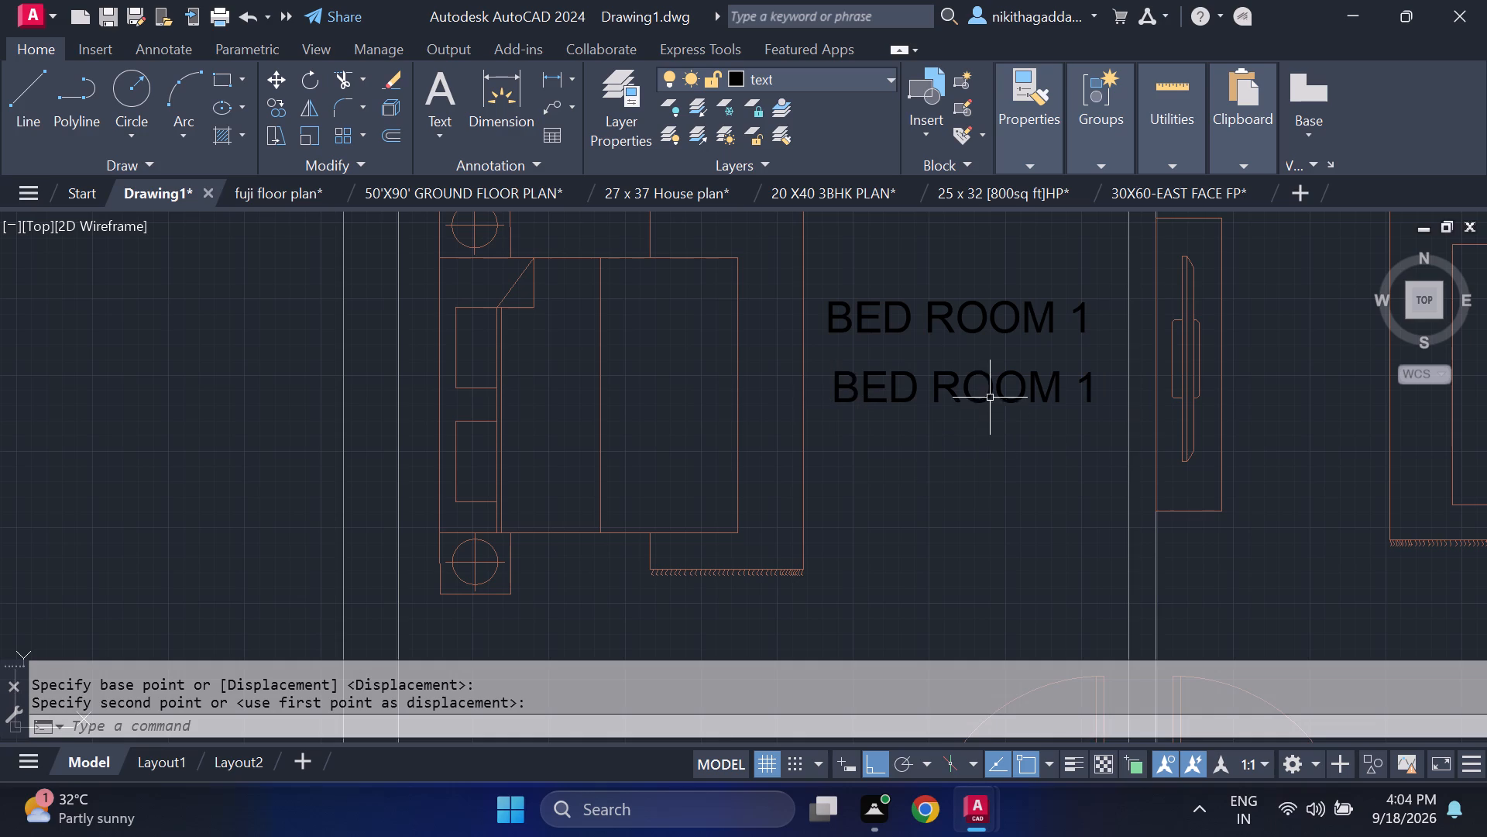
Change the lower text line to the room size 10'-0"X12'-0".
double_click(989, 391)
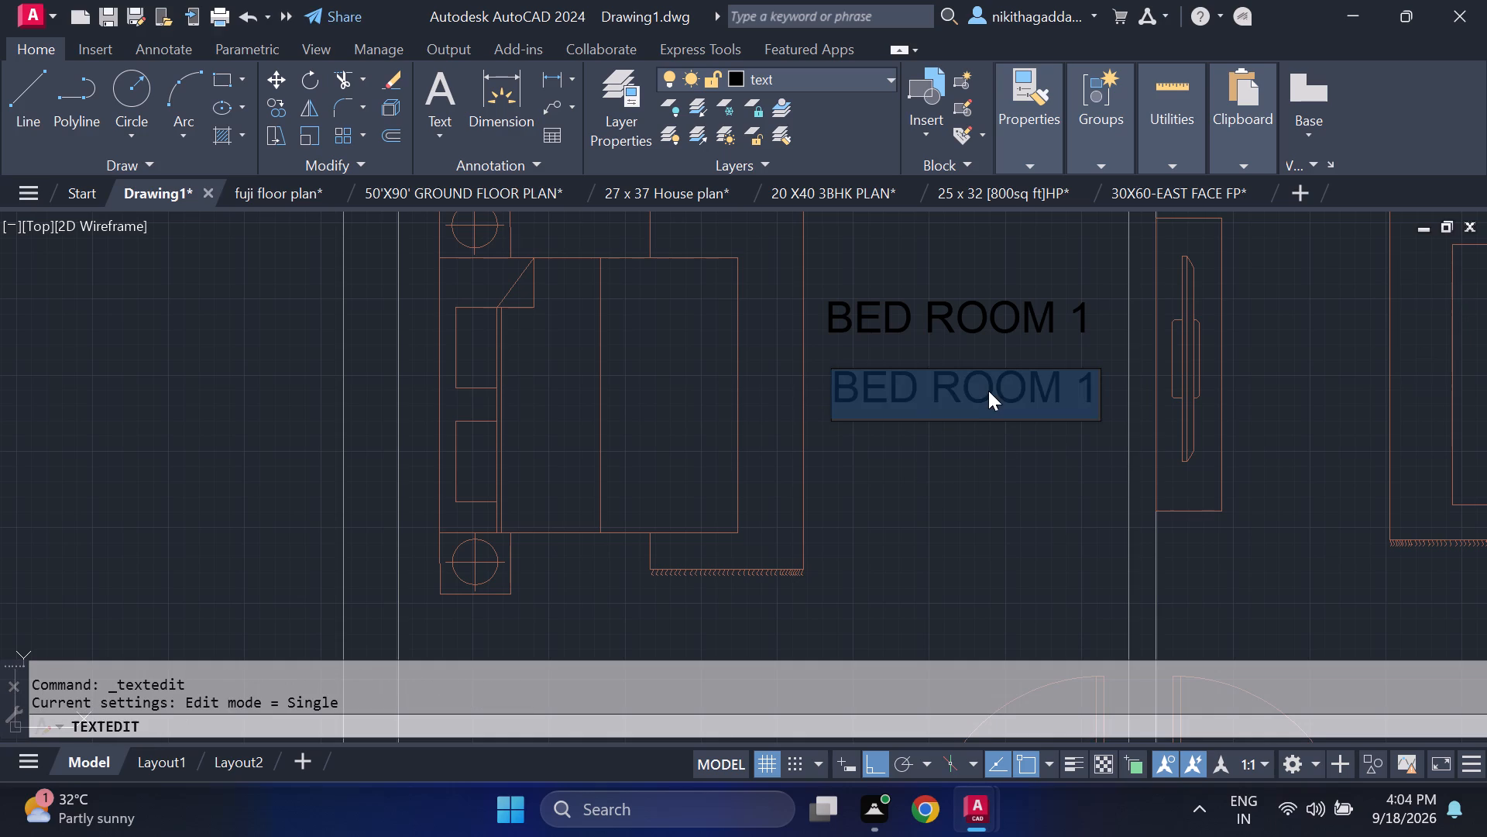
key(Delete)
text(10')
text(-0)
key(shift+quotedbl)
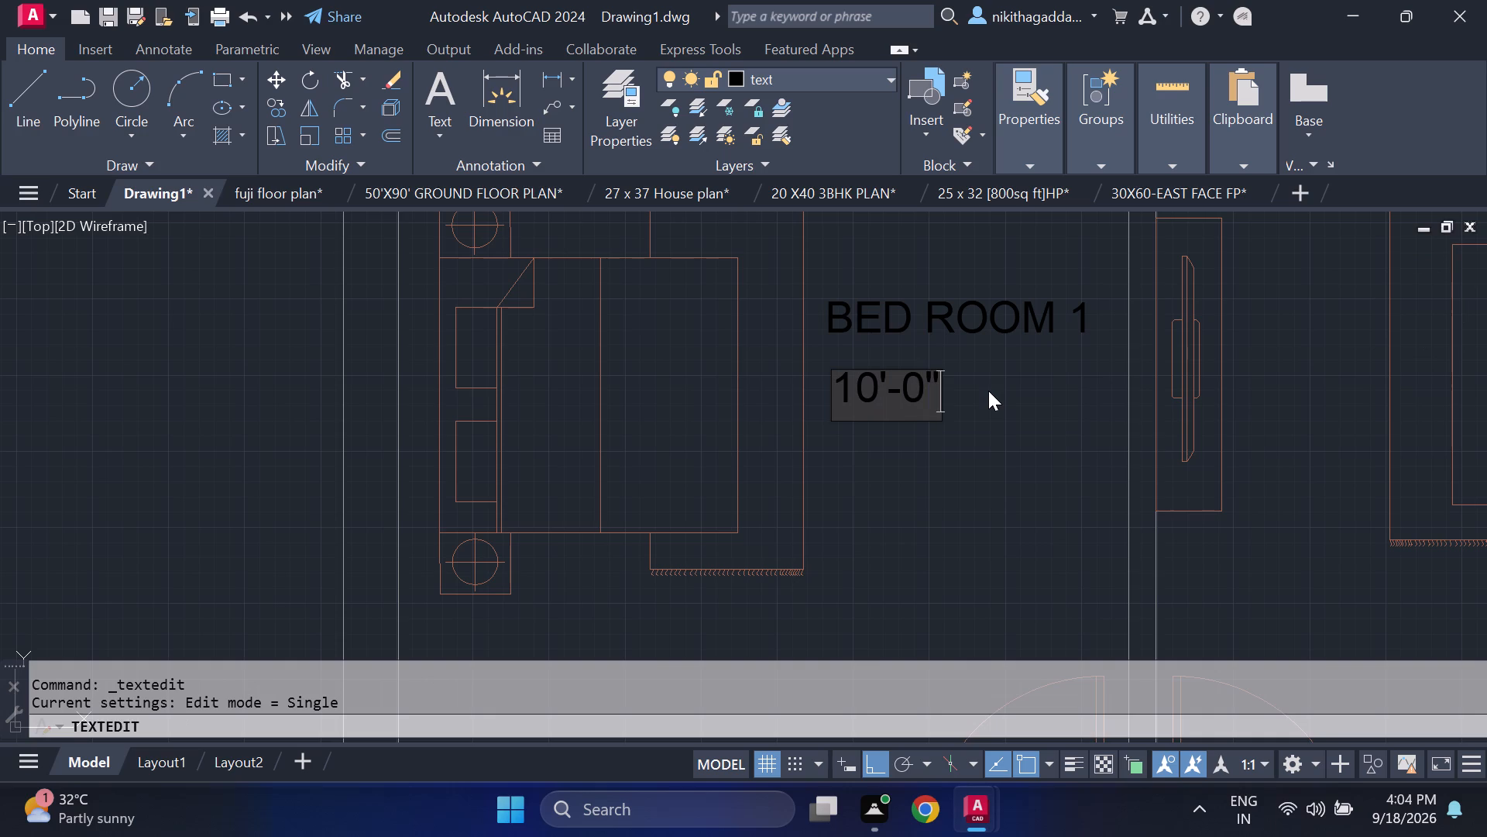
key(x)
text(12'-0)
key(shift+quotedbl)
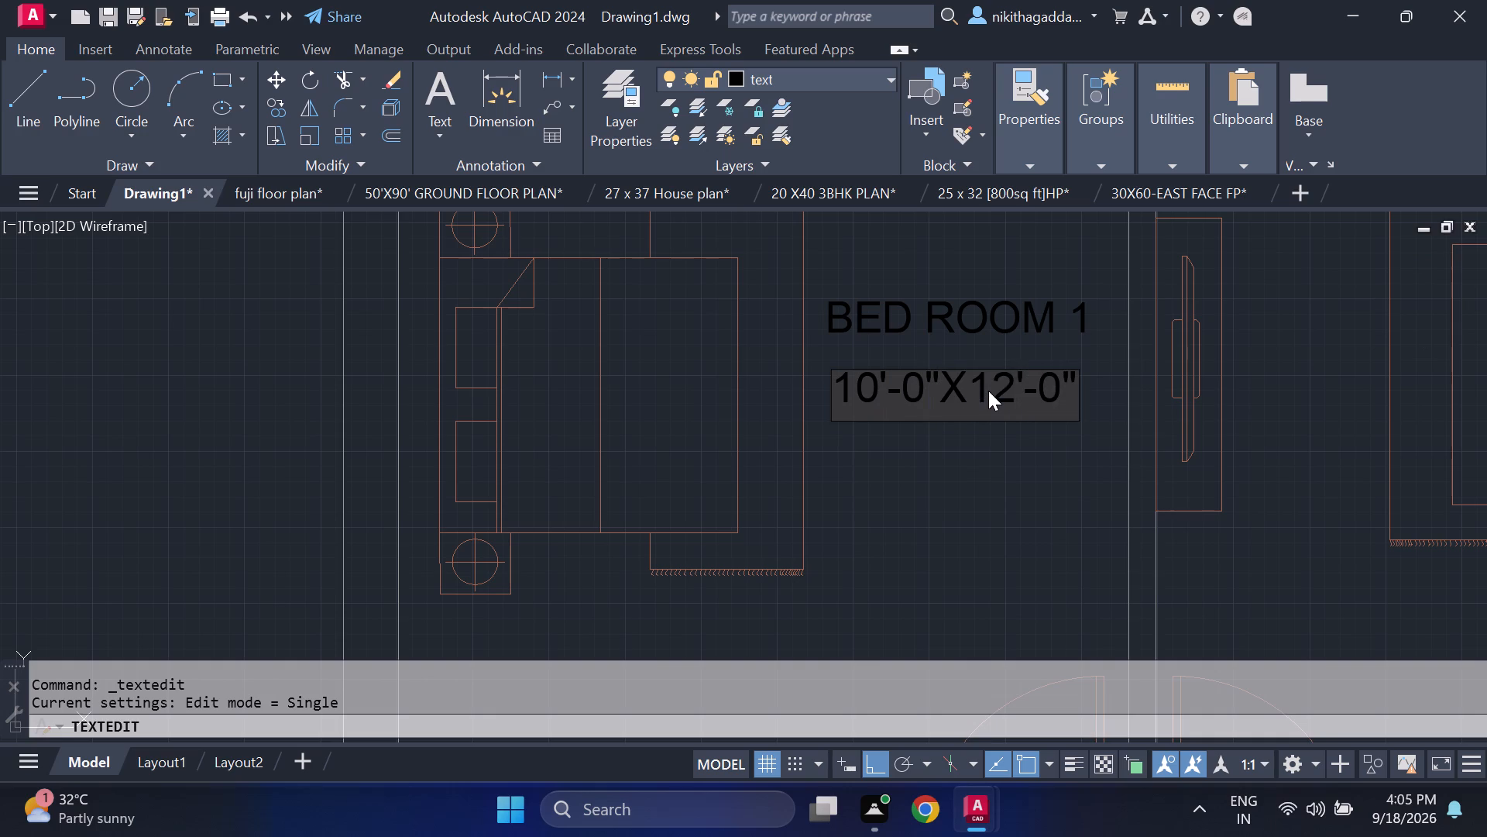
key(Return)
Move the 10'-0"X12'-0" text up about 2.5" with Ortho off, closer beneath the "BED ROOM 1" label.
scroll(1008, 404, down, 3)
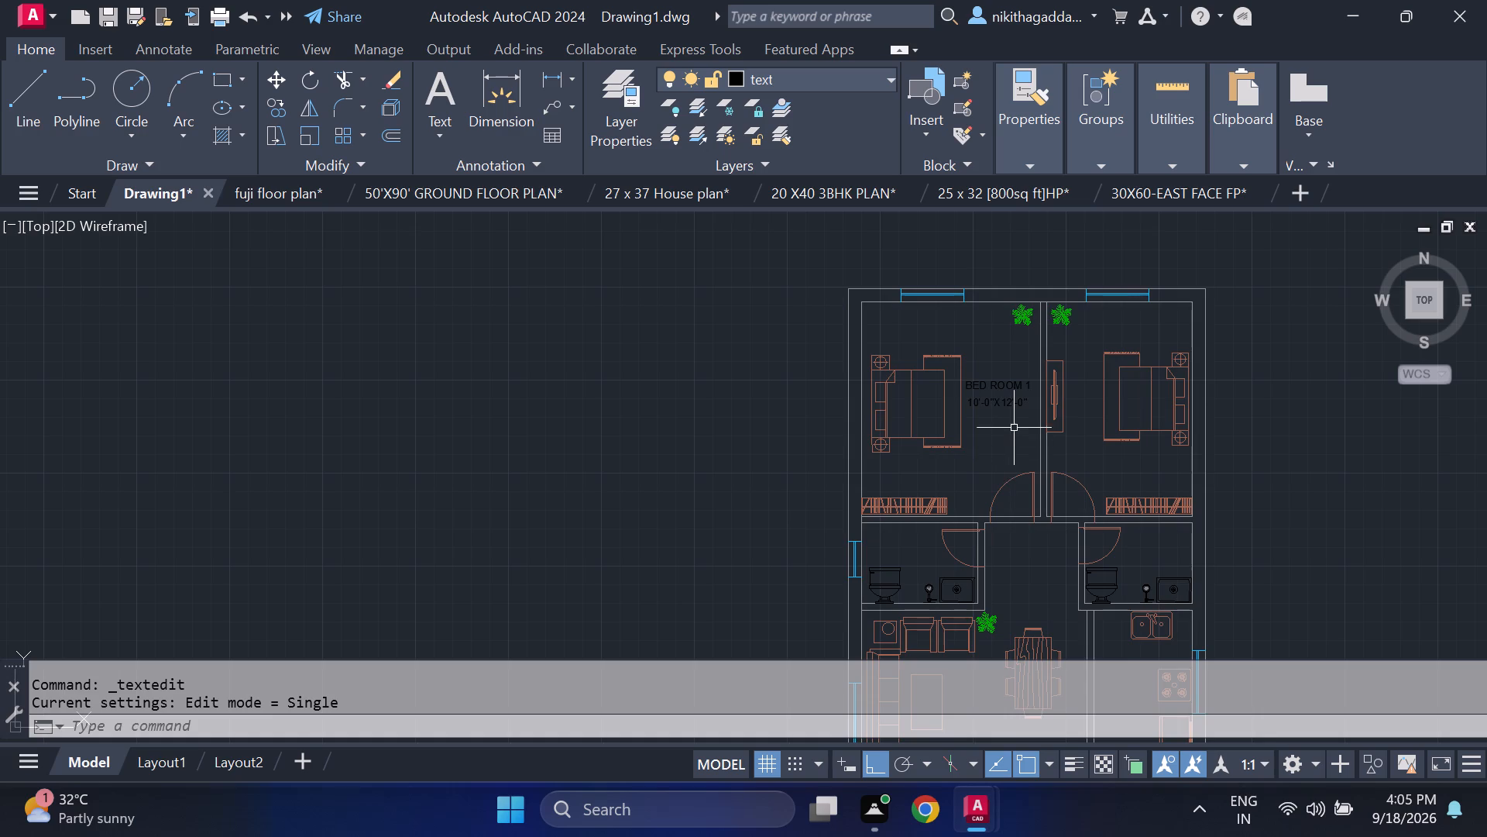
scroll(1015, 418, up, 2)
click(1021, 355)
click(969, 409)
scroll(970, 408, up, 1)
key(m)
key(Return)
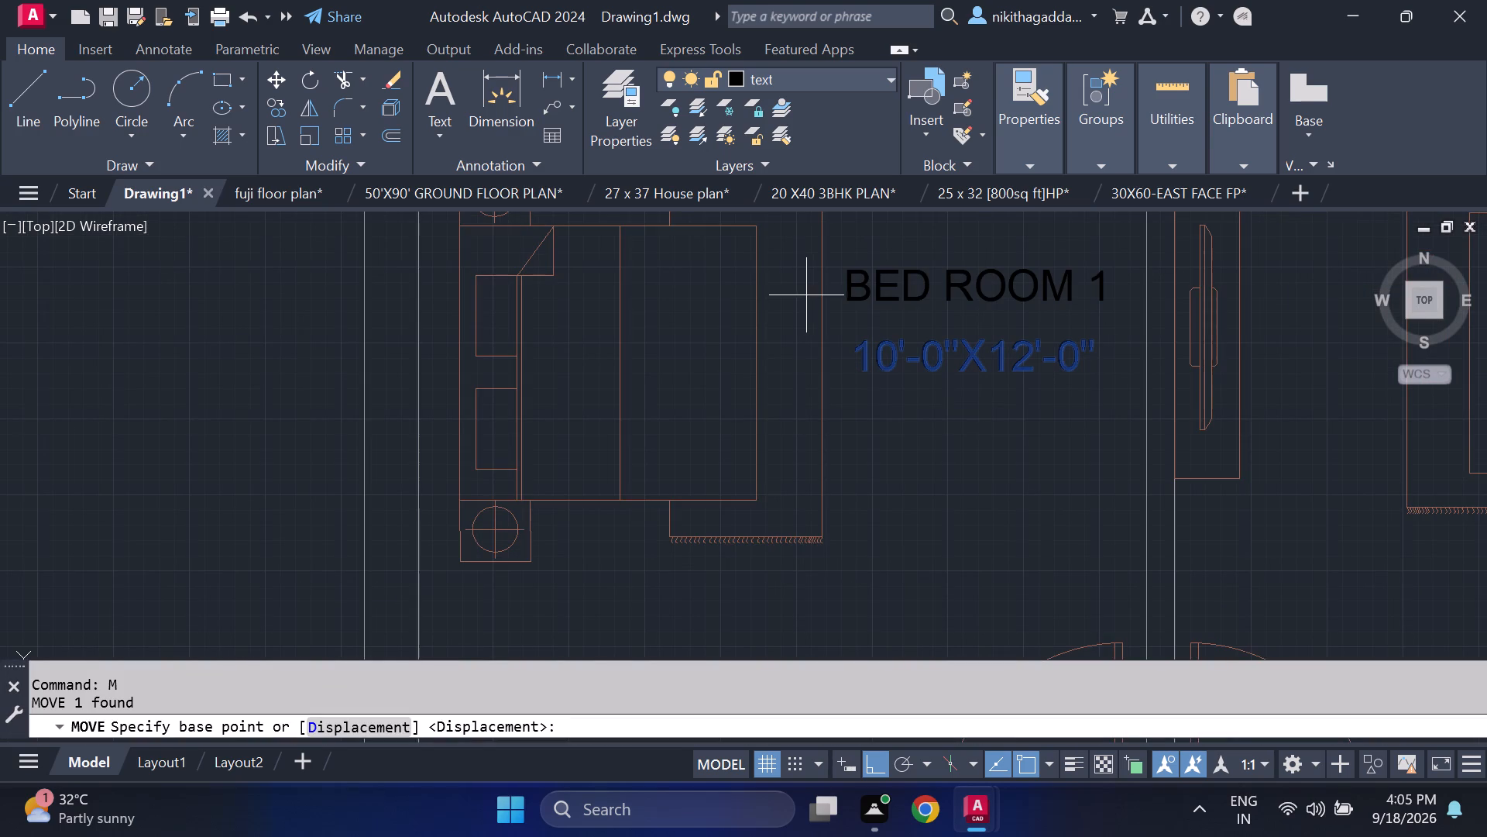
click(975, 368)
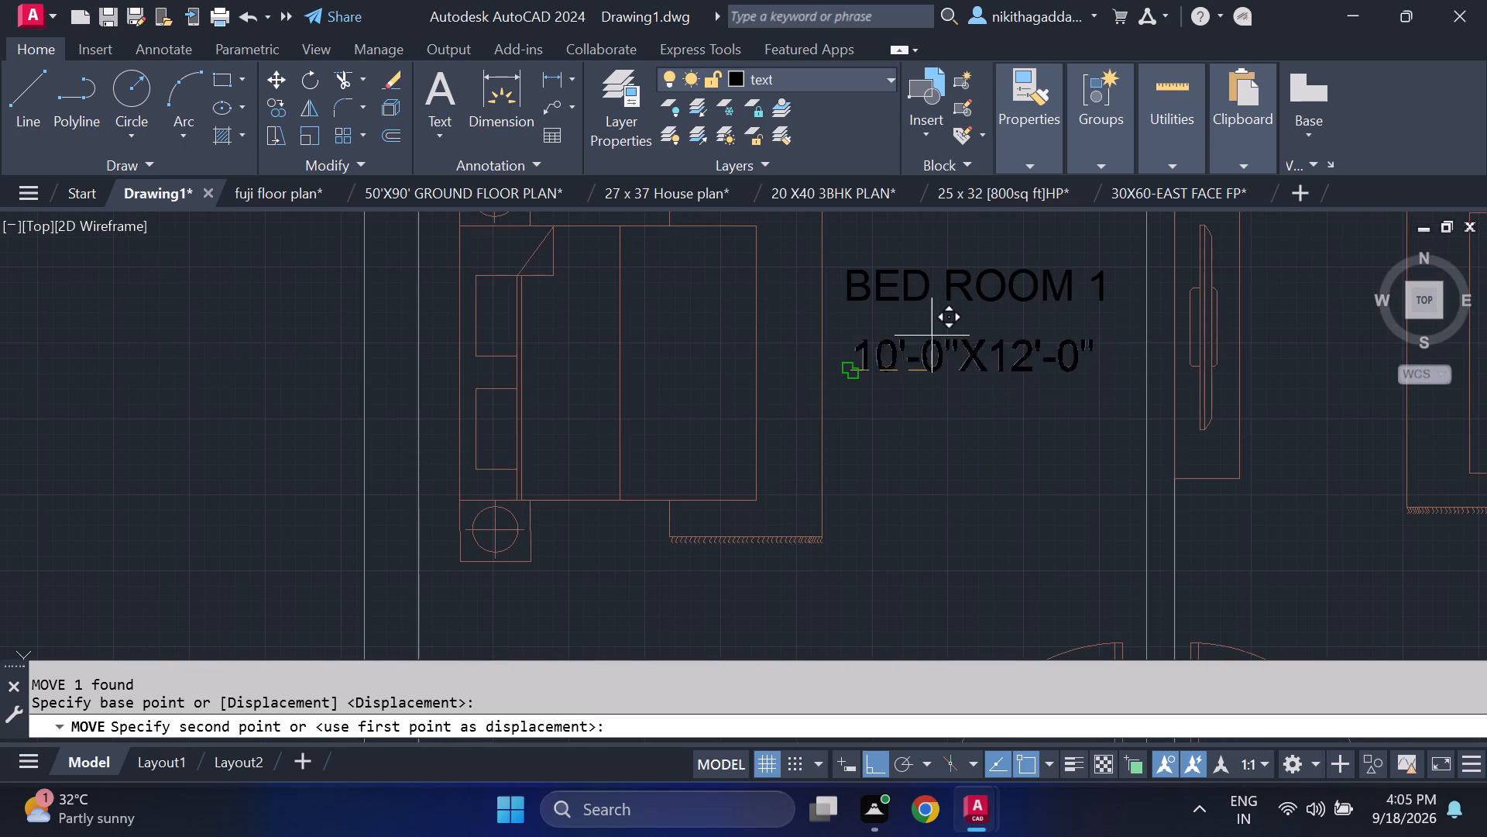
key(F8)
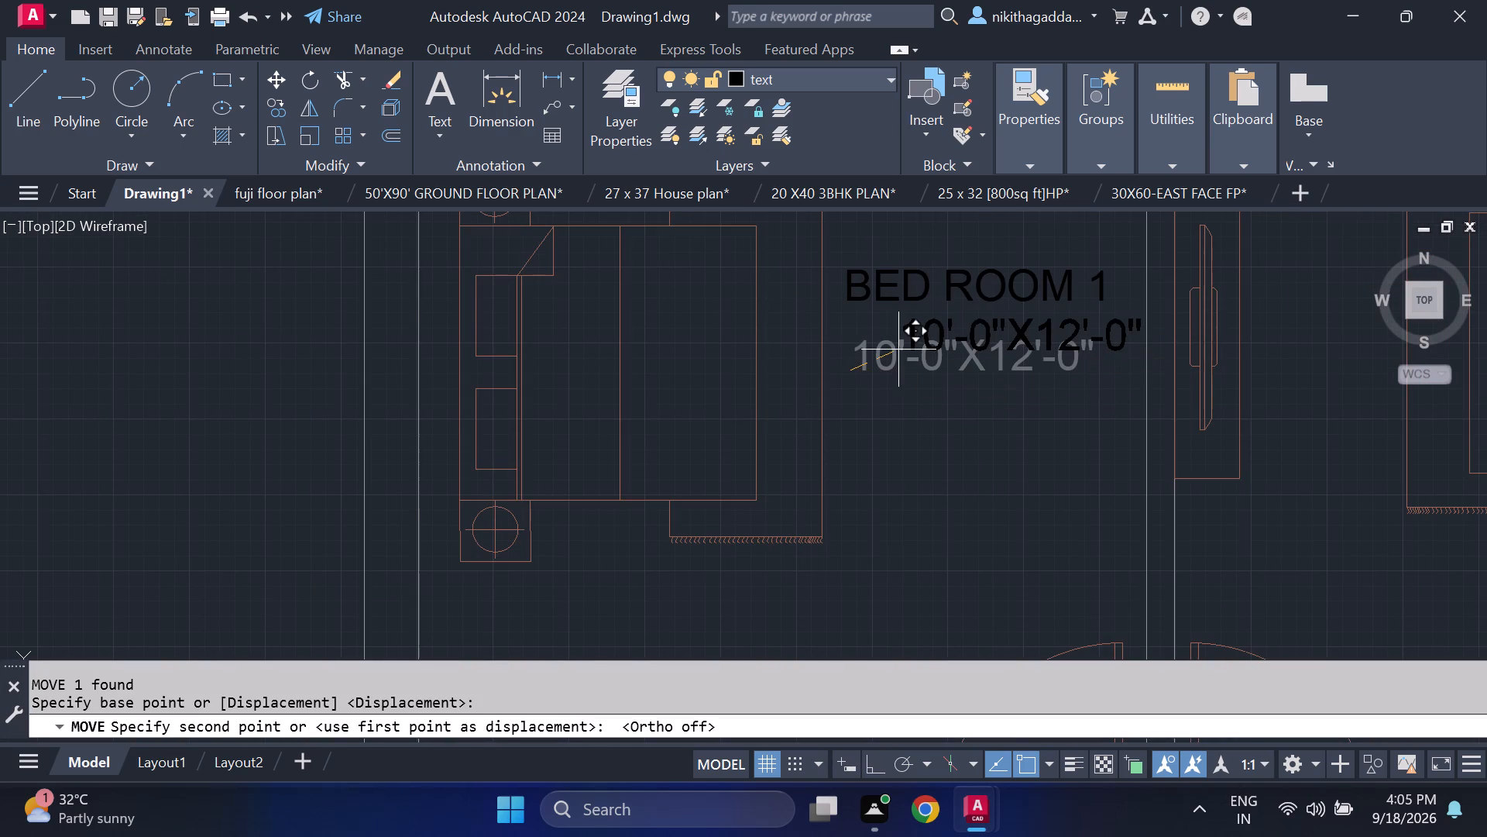
click(847, 350)
Copy the two-line BED ROOM 1 label with its size into the east bedroom and the toilet south of it.
scroll(1009, 368, down, 3)
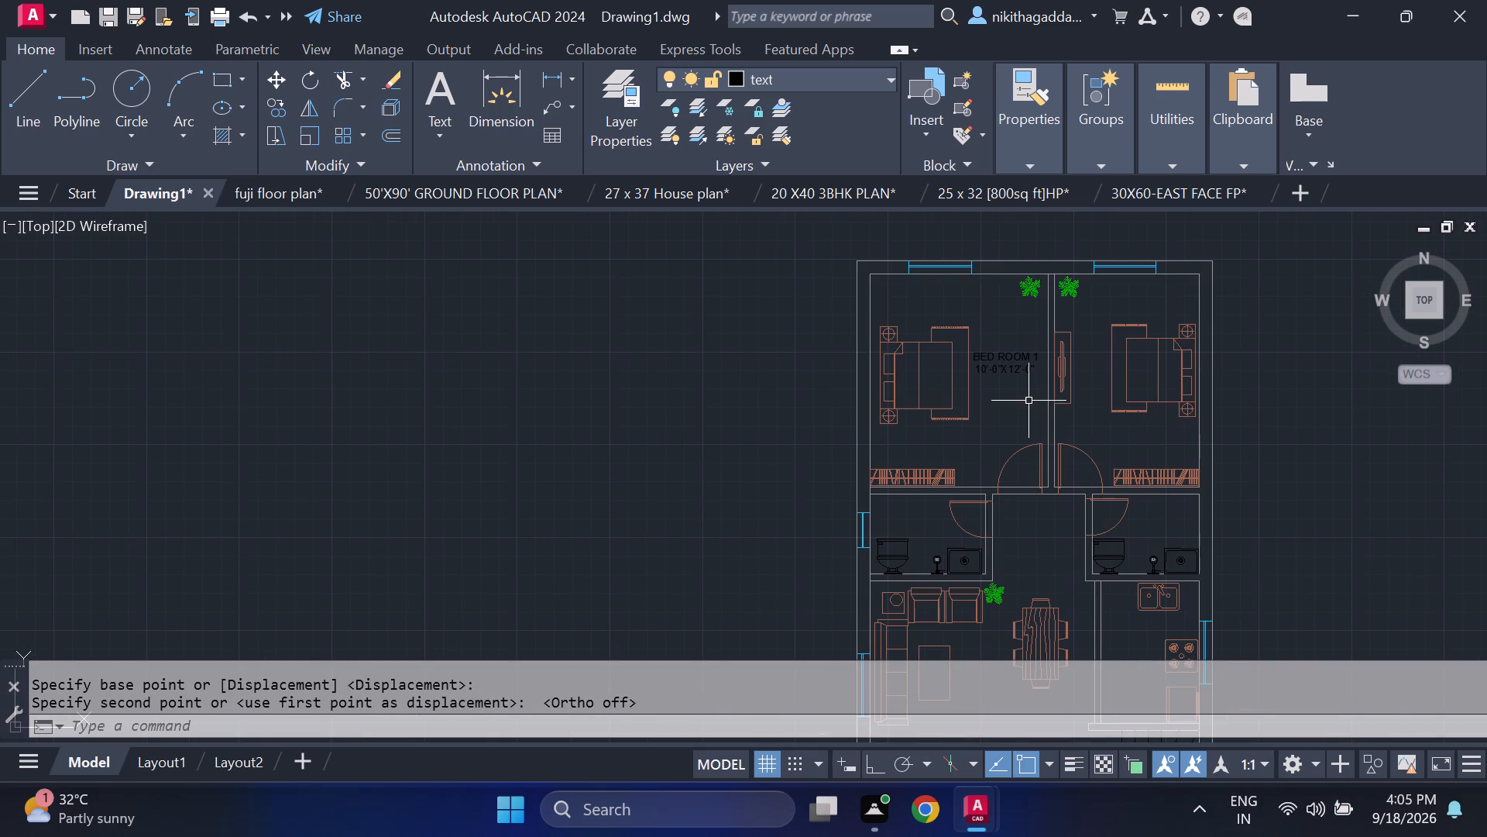
scroll(1021, 353, up, 1)
click(1032, 327)
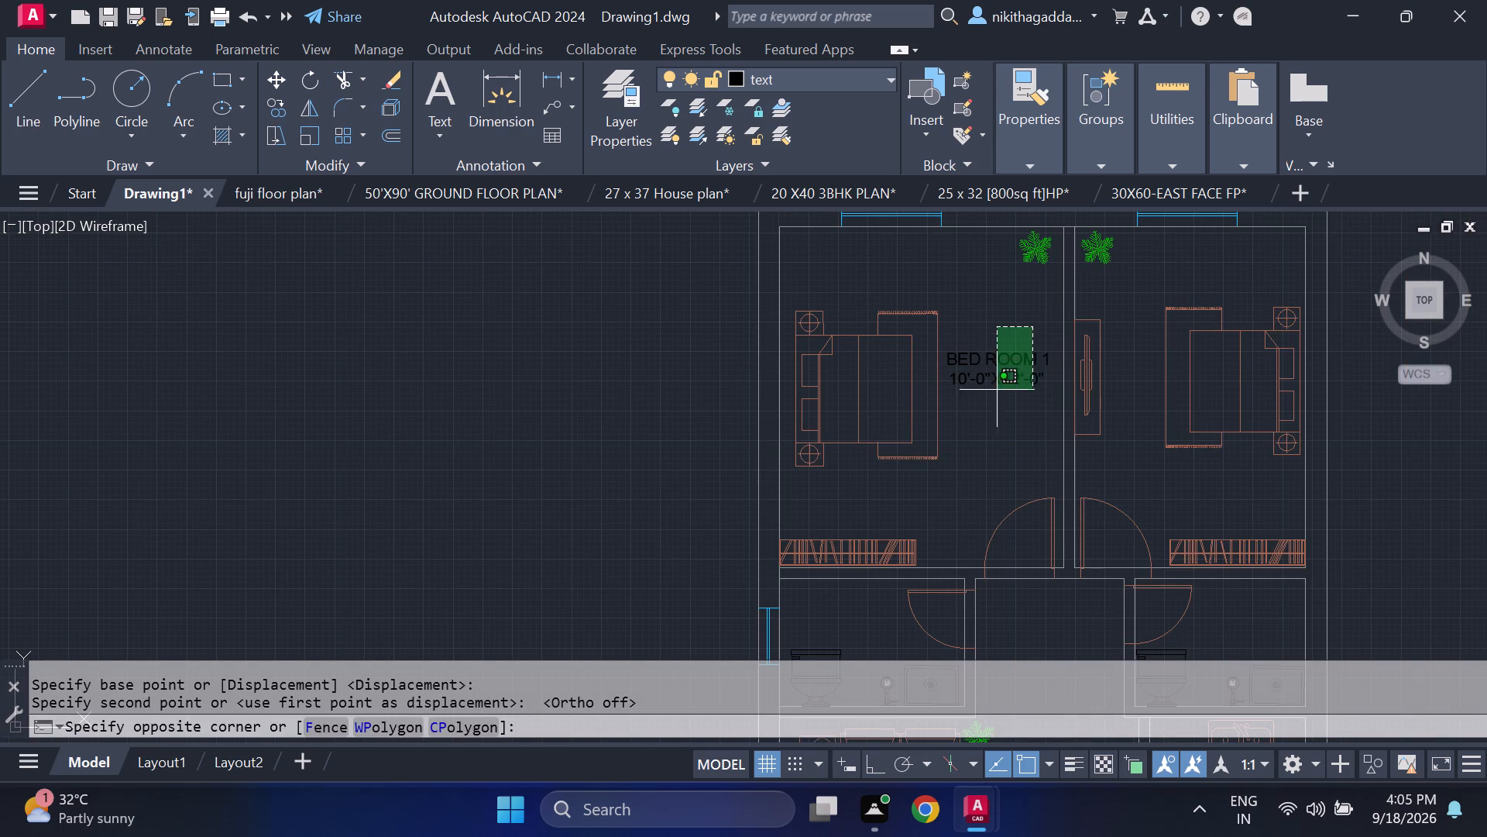
click(984, 413)
text(CO)
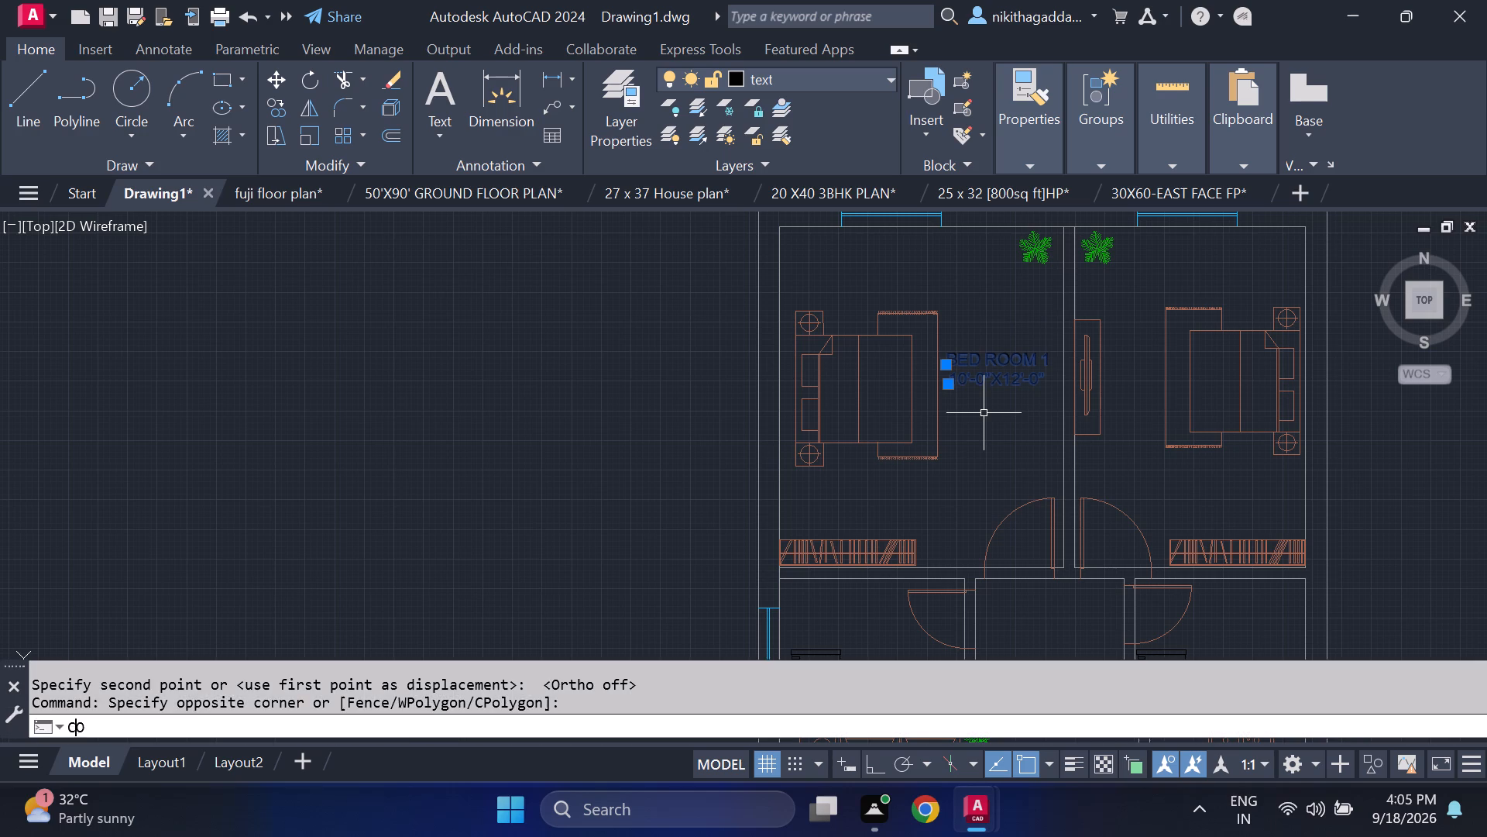
key(Return)
click(961, 383)
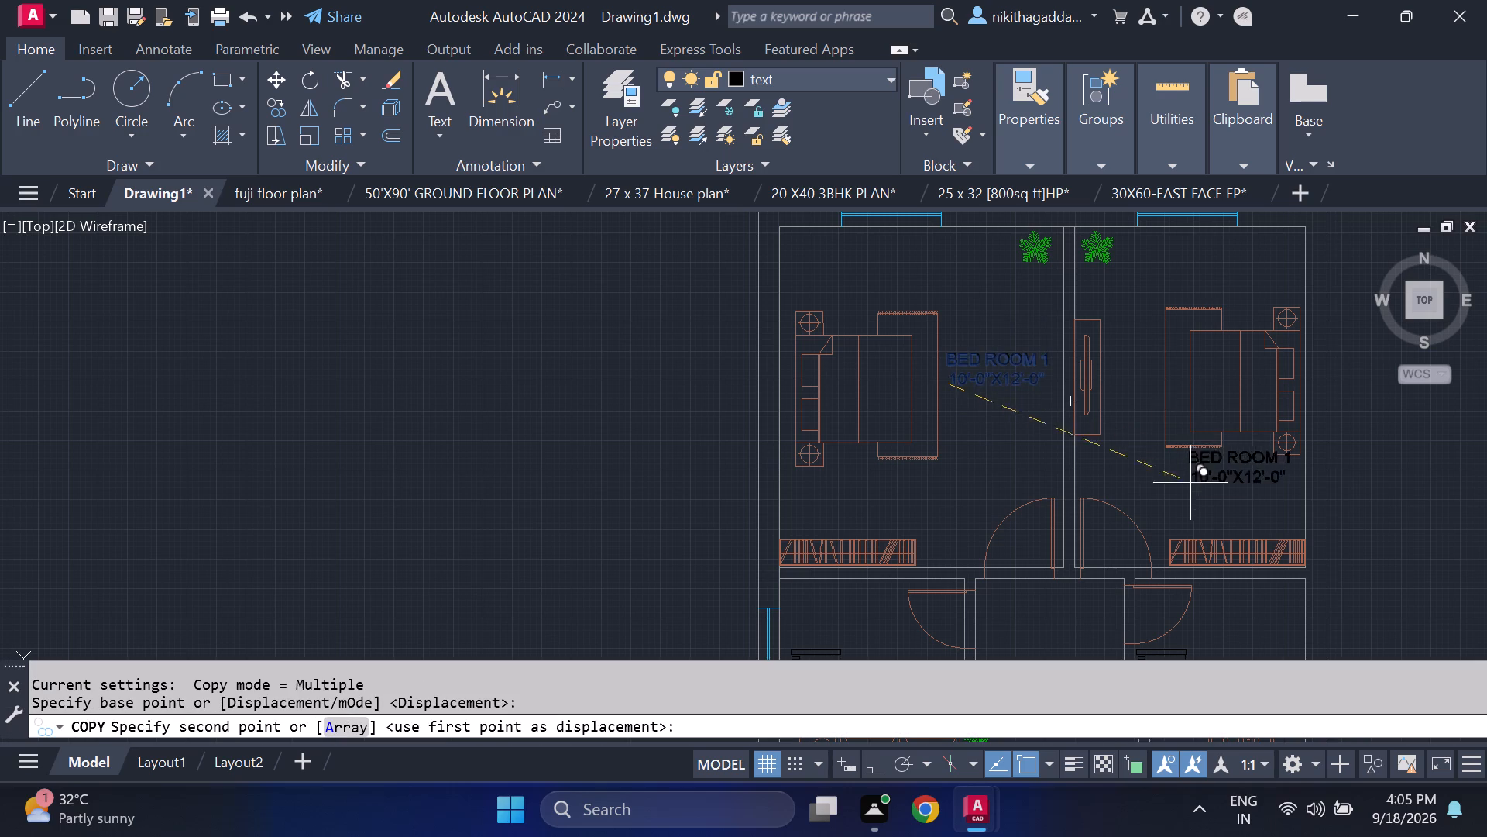
scroll(1173, 512, up, 2)
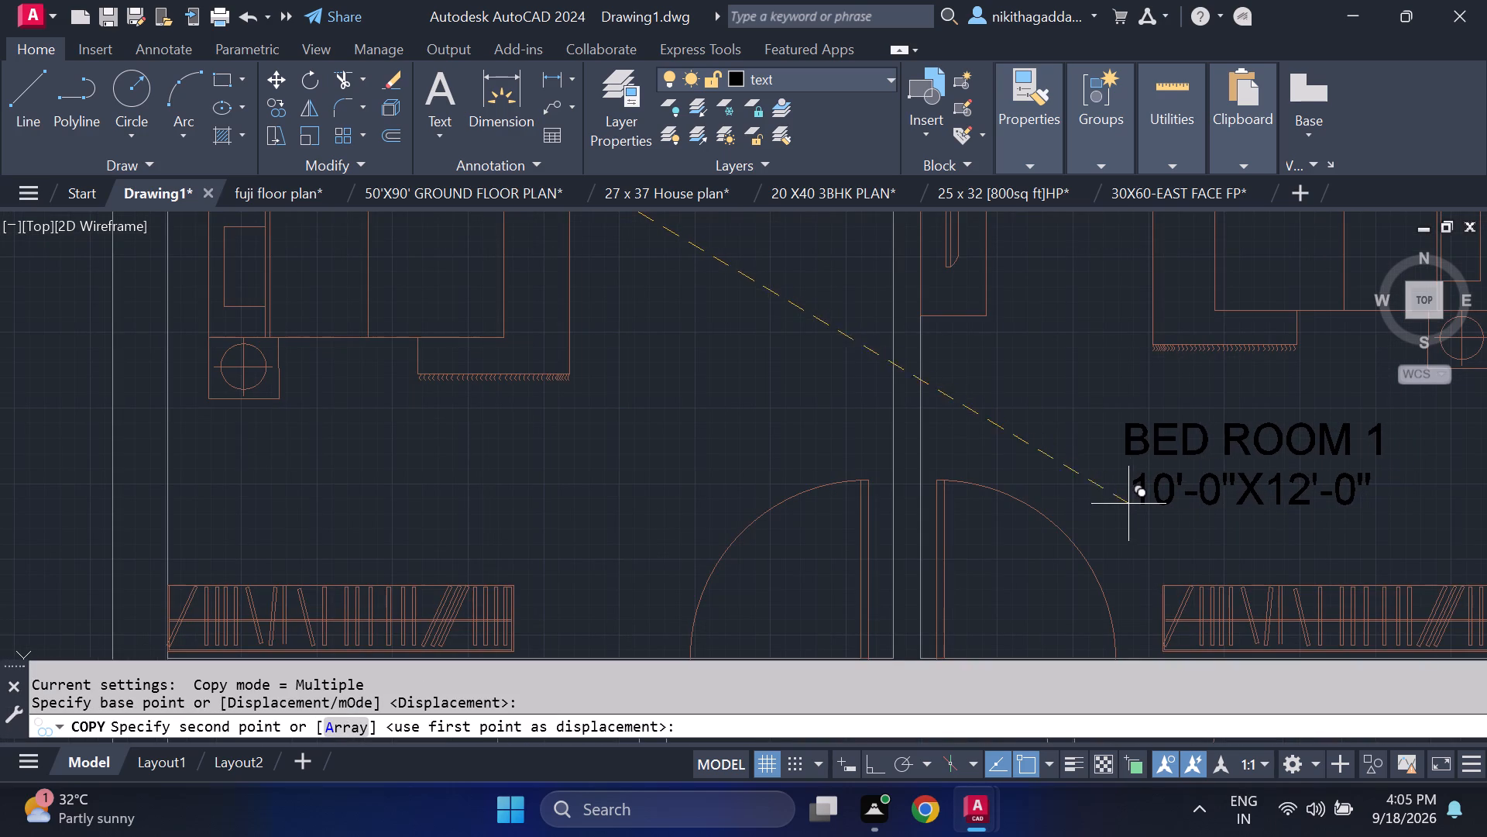
click(1090, 493)
scroll(1094, 493, down, 3)
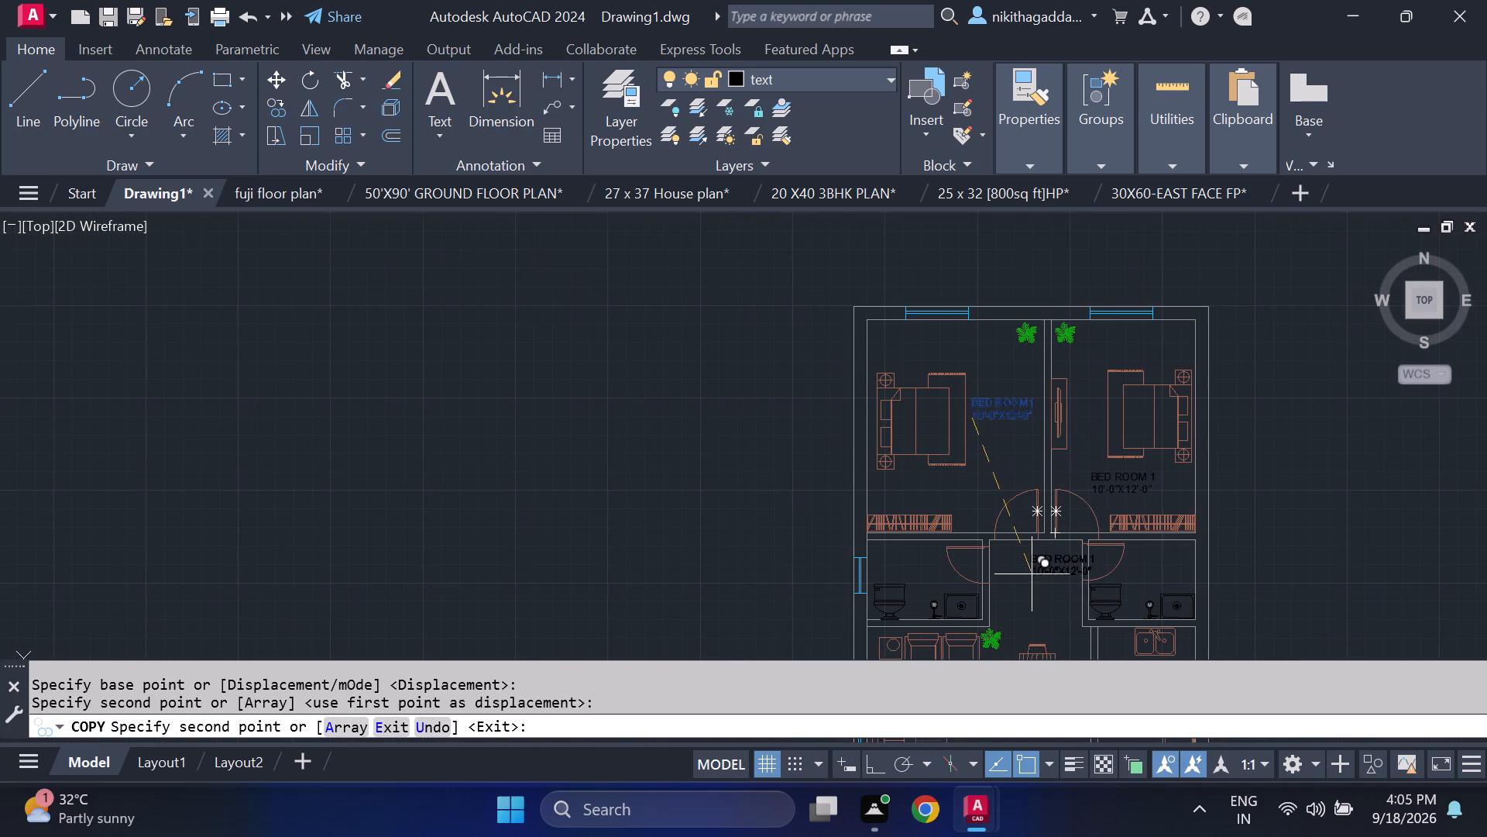
middle_drag(1029, 571, 955, 449)
scroll(1035, 466, up, 2)
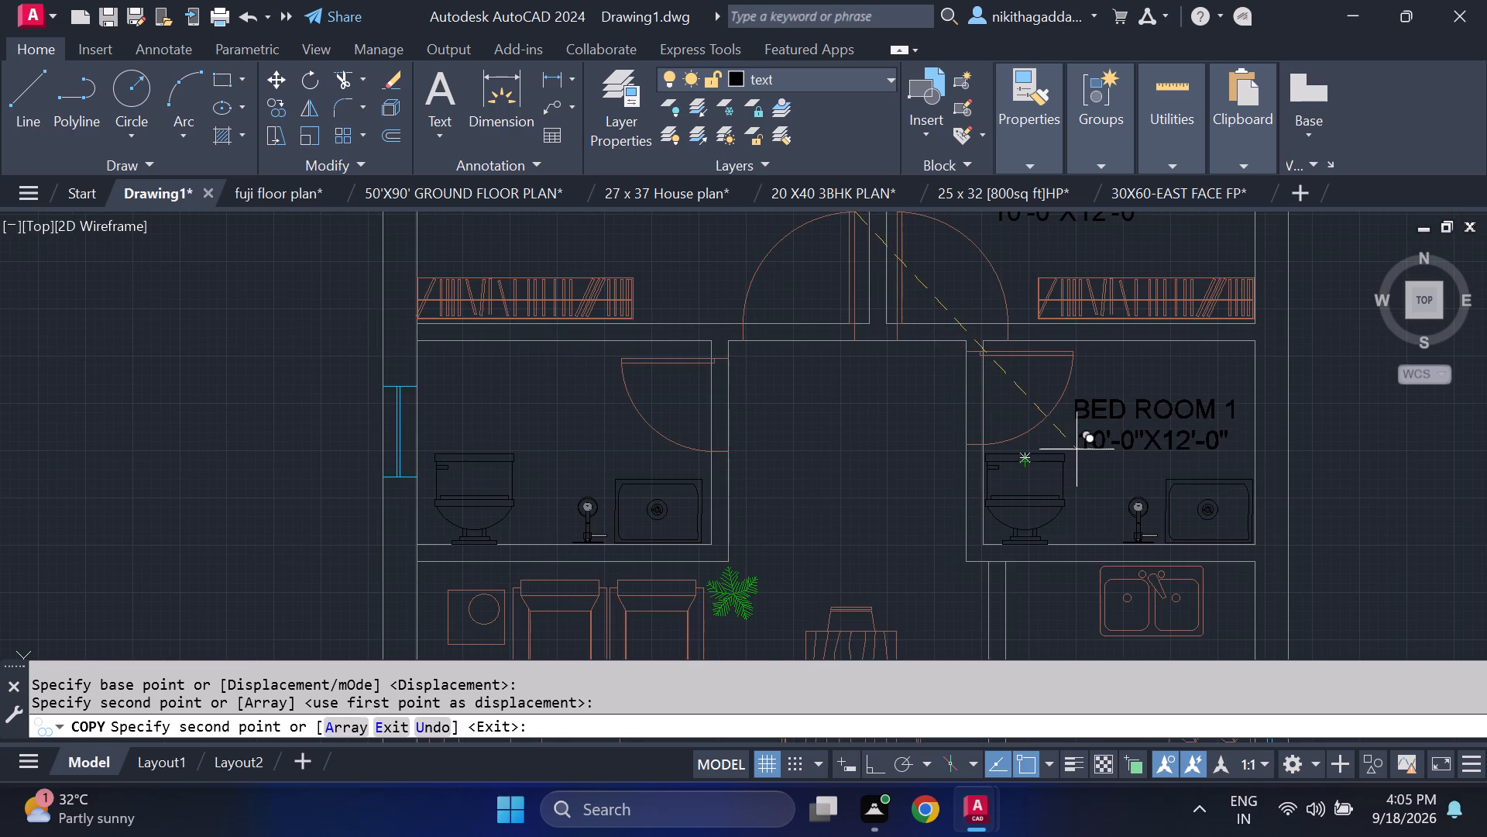
click(1083, 439)
Place further copies of the two-line label in the kitchen beside the stove and in the hall beside the coffee table.
scroll(1031, 529, down, 1)
middle_drag(1022, 531, 967, 439)
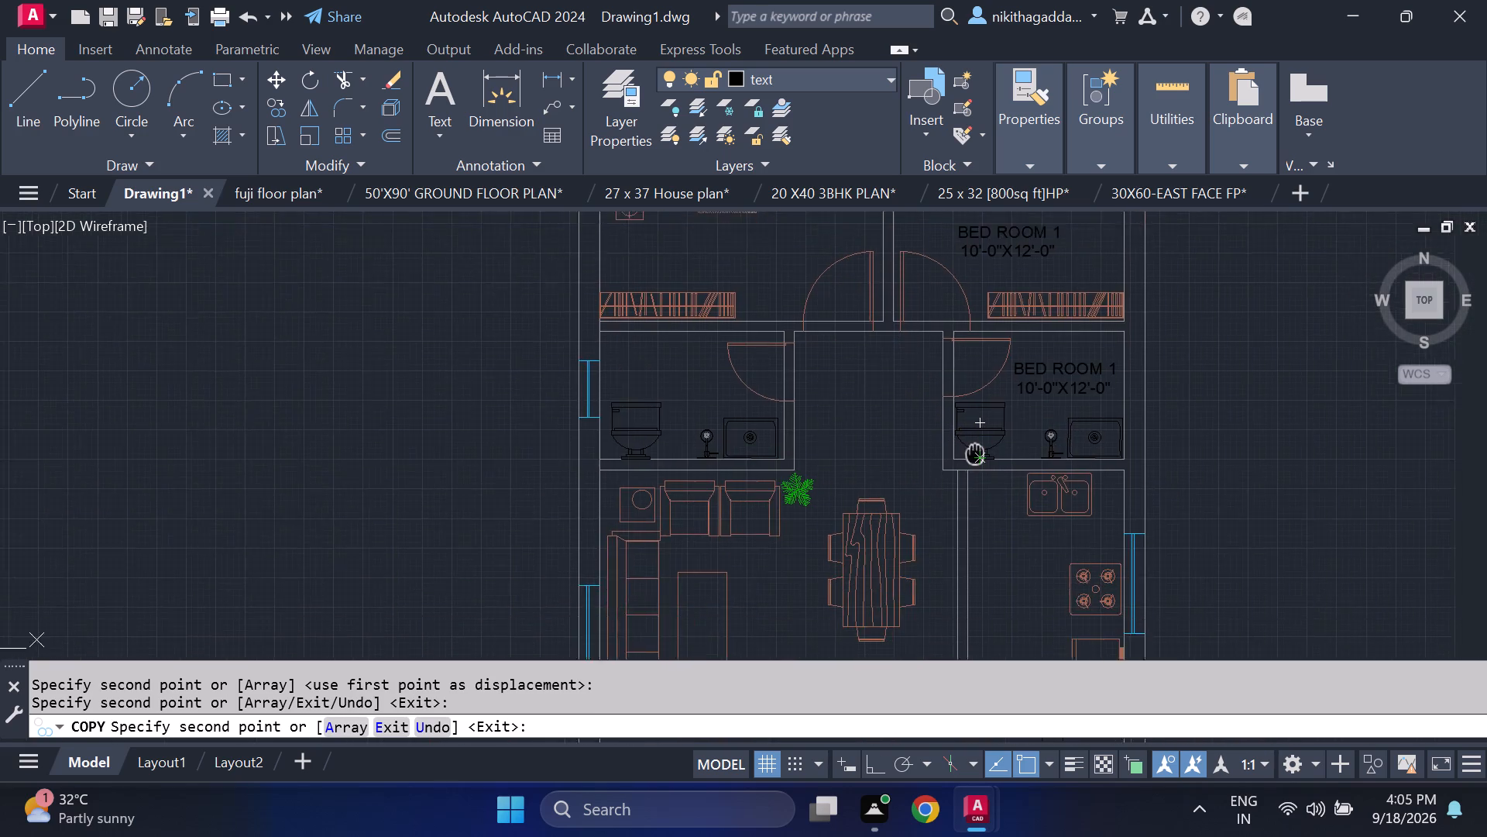
middle_drag(967, 439, 901, 298)
scroll(940, 466, up, 2)
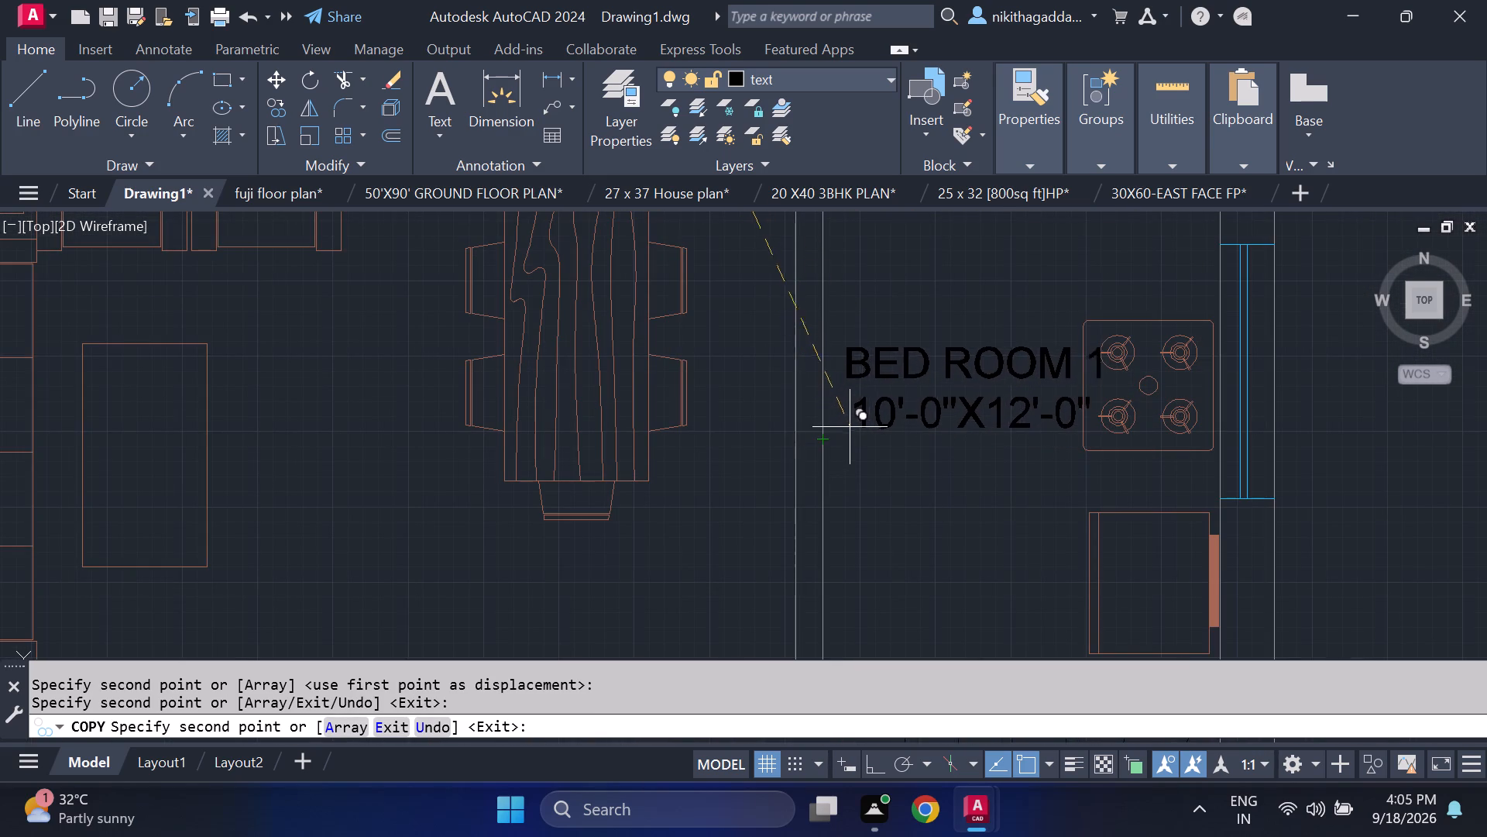
scroll(855, 422, down, 1)
click(857, 429)
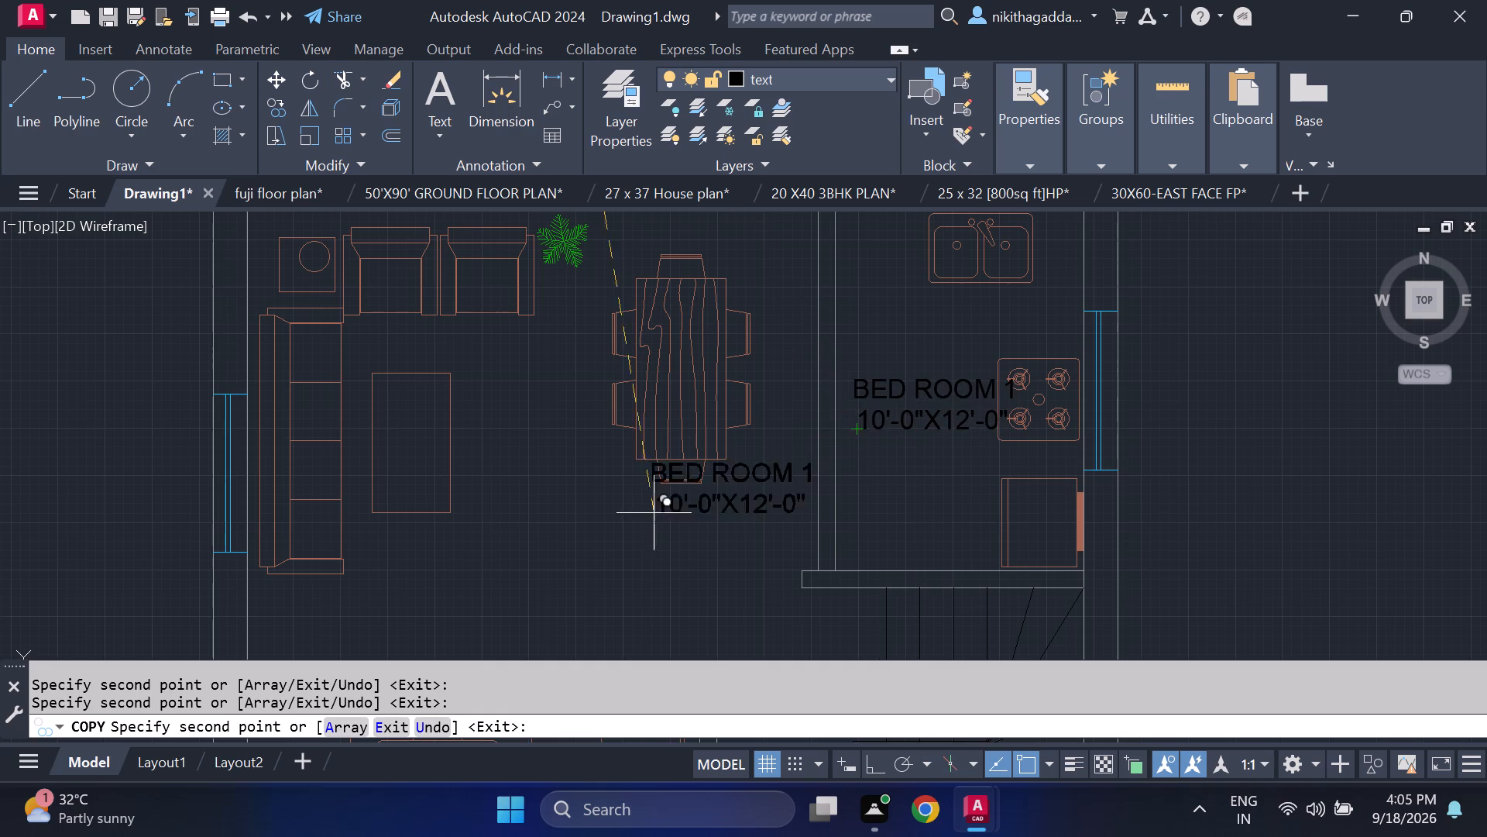
scroll(572, 545, down, 1)
middle_drag(572, 545, 824, 565)
scroll(788, 490, up, 2)
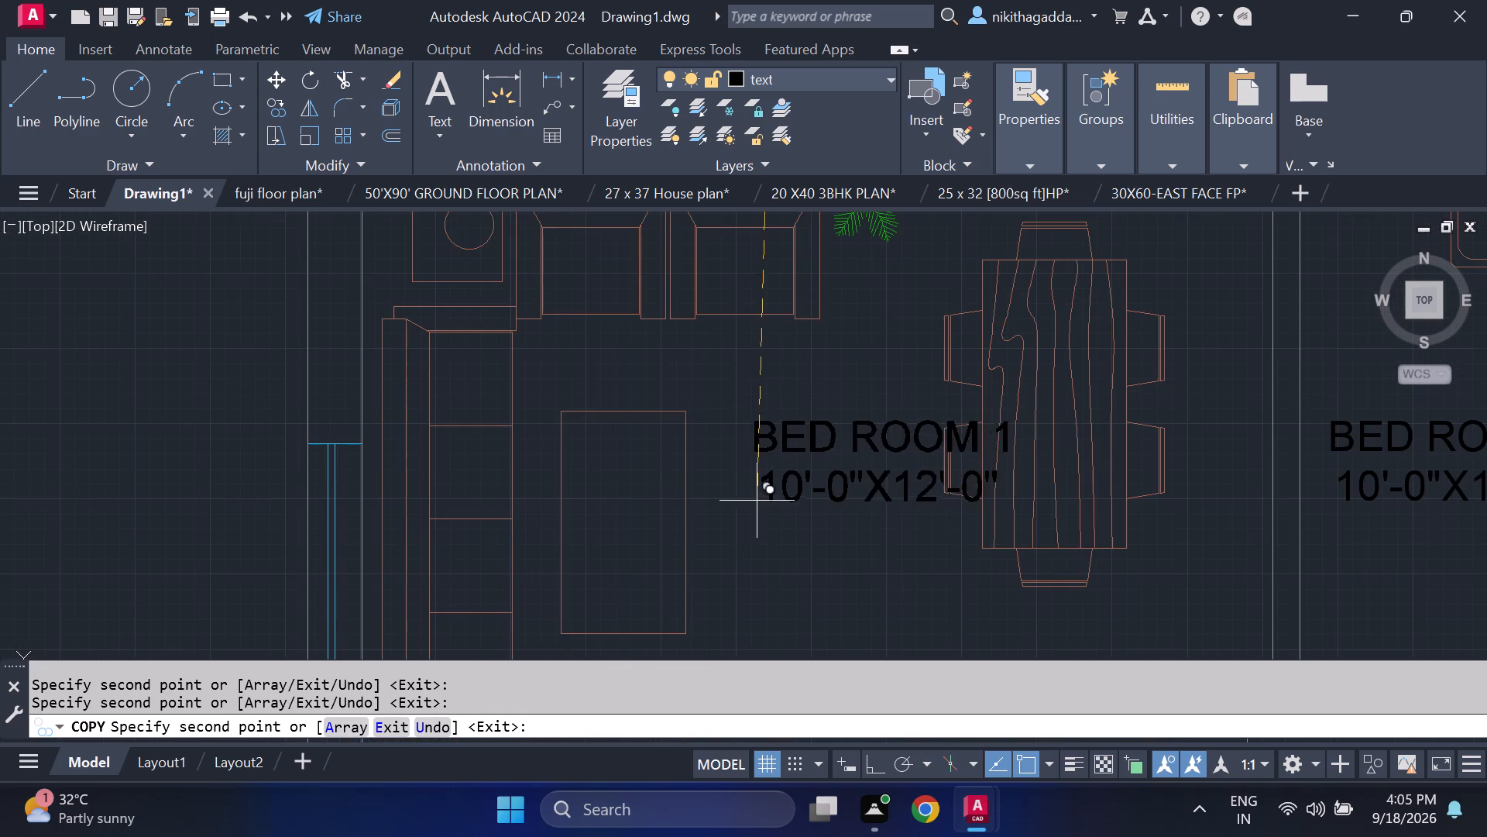
middle_drag(722, 613, 702, 453)
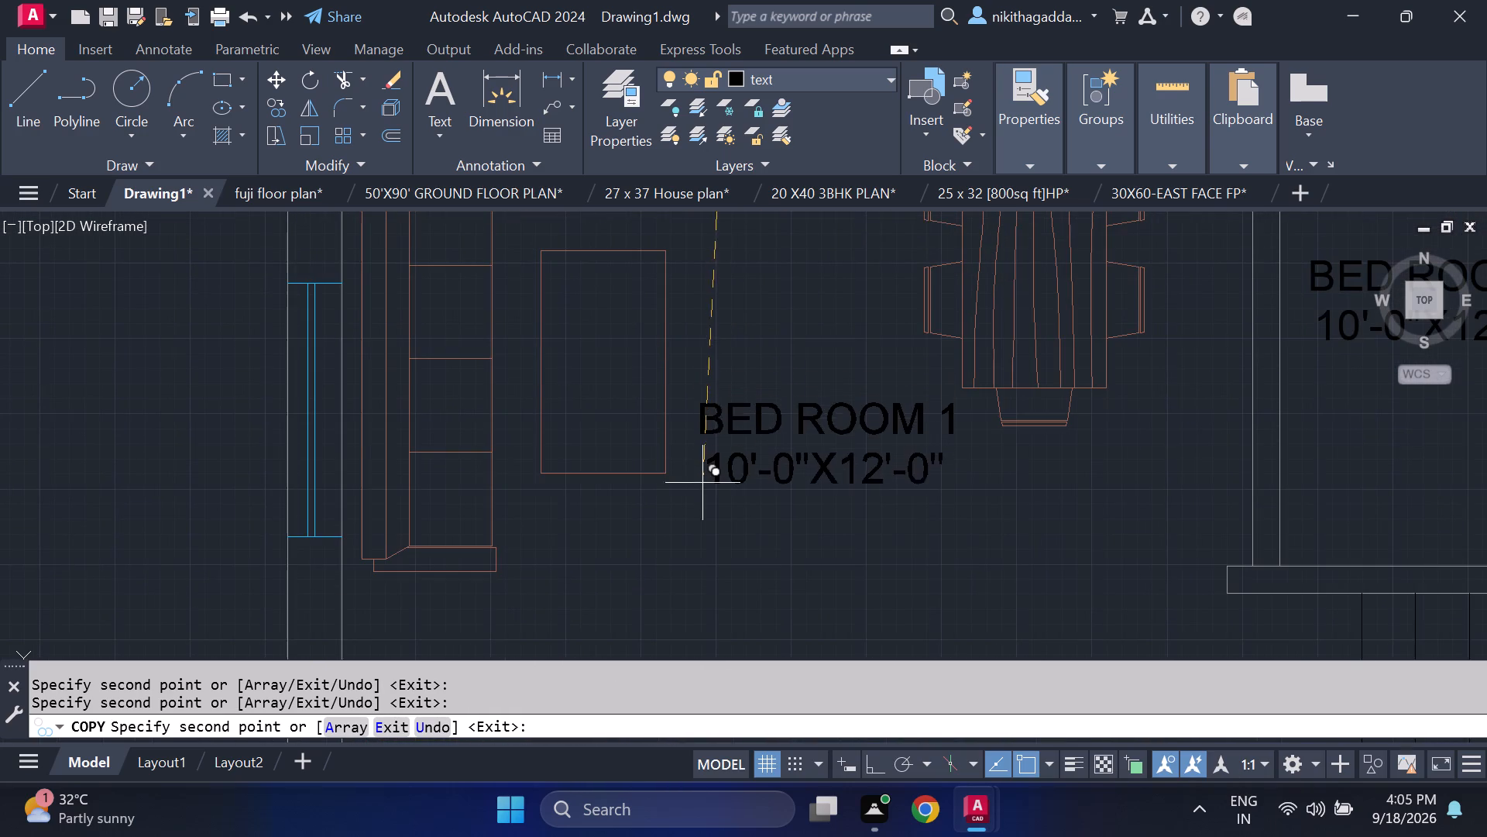
click(697, 472)
Place copies of the label in the southwest sitting room and the empty space south of the stairs, ending the Copy command.
scroll(748, 529, down, 3)
middle_drag(761, 552, 751, 437)
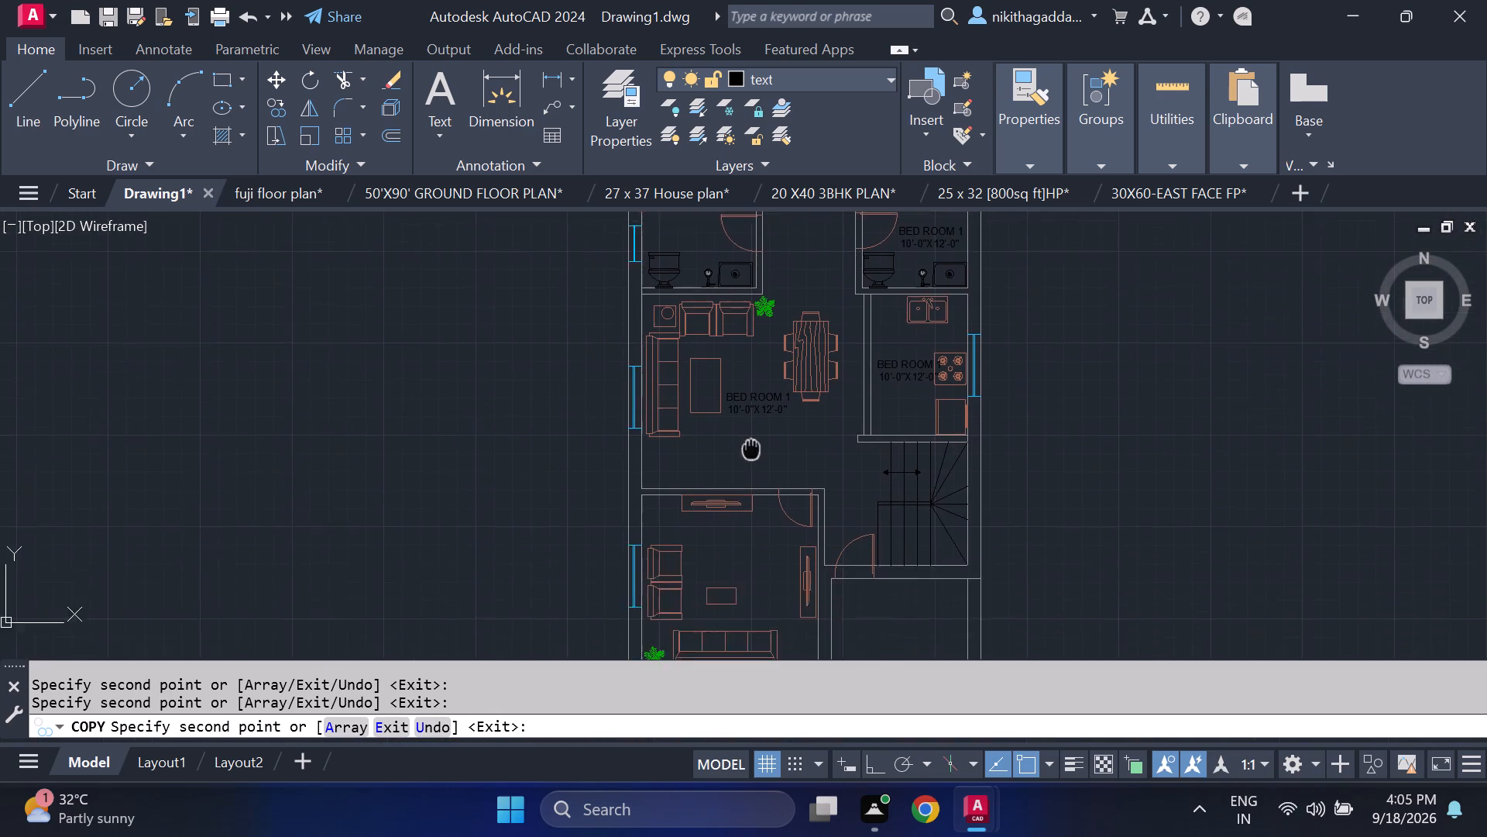
middle_drag(751, 437, 755, 329)
scroll(718, 467, up, 3)
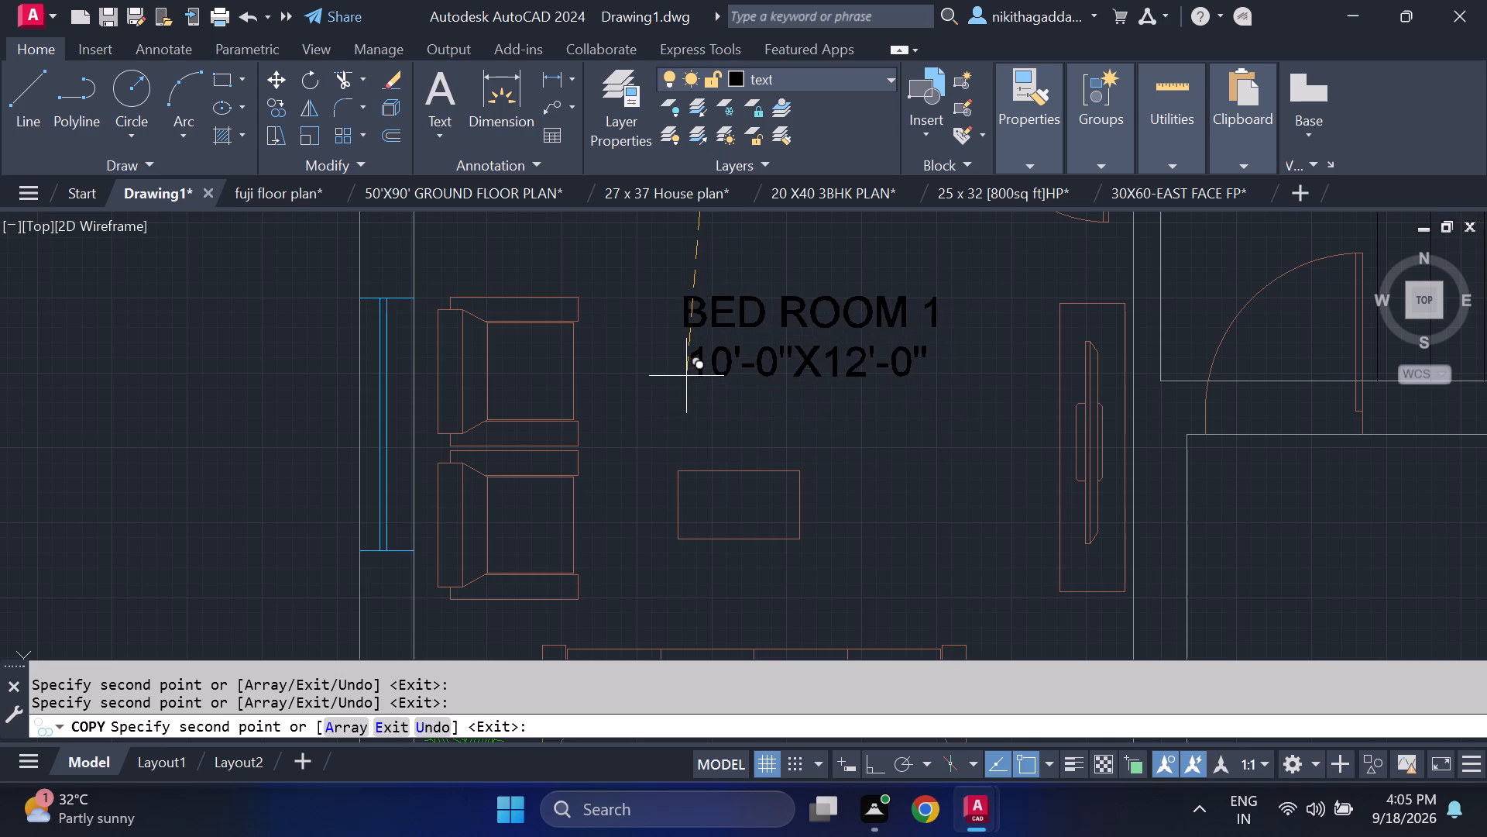
click(681, 374)
middle_drag(1062, 512, 671, 378)
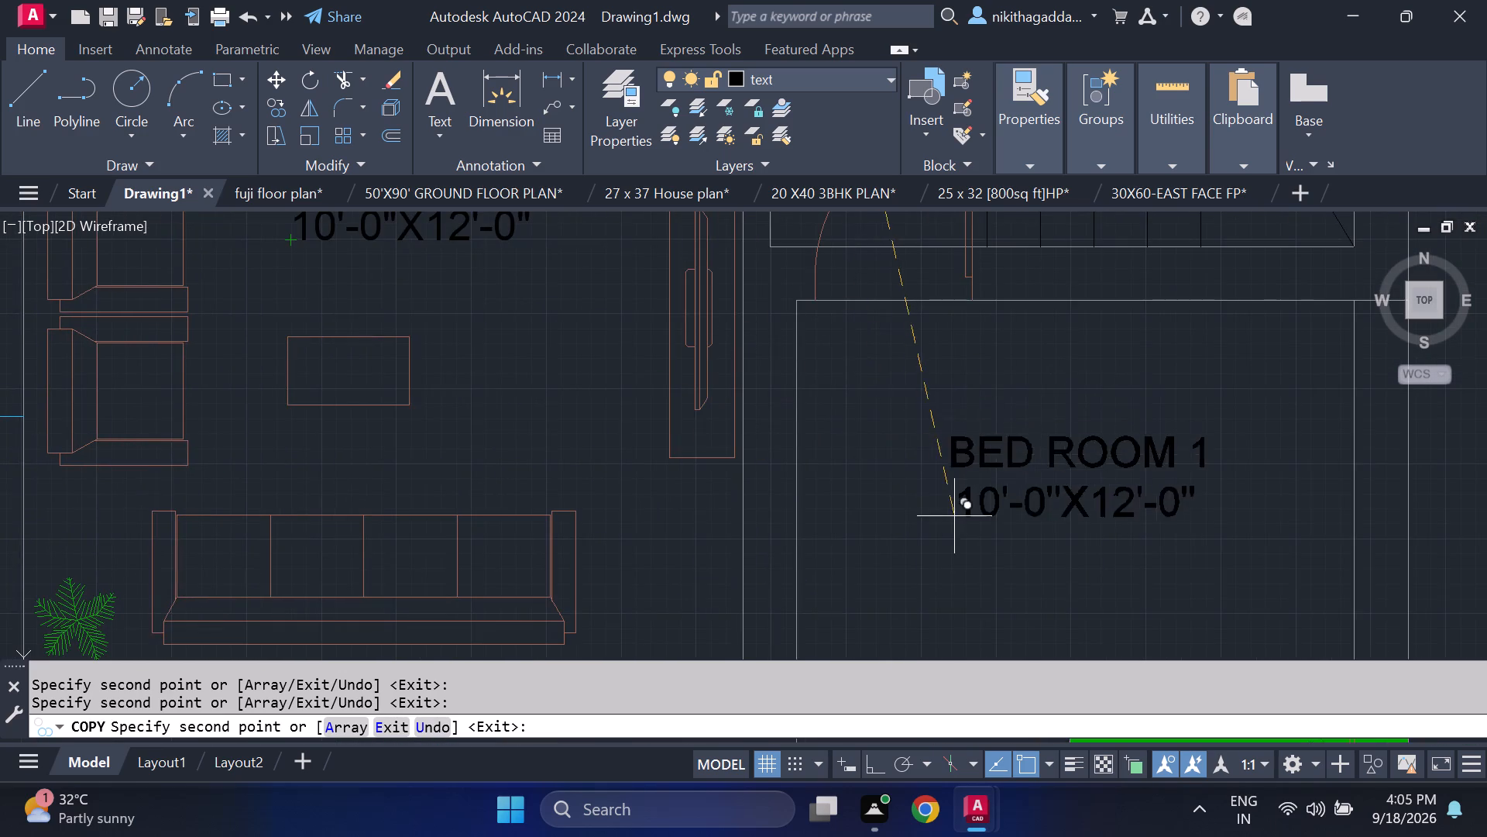
scroll(965, 529, down, 2)
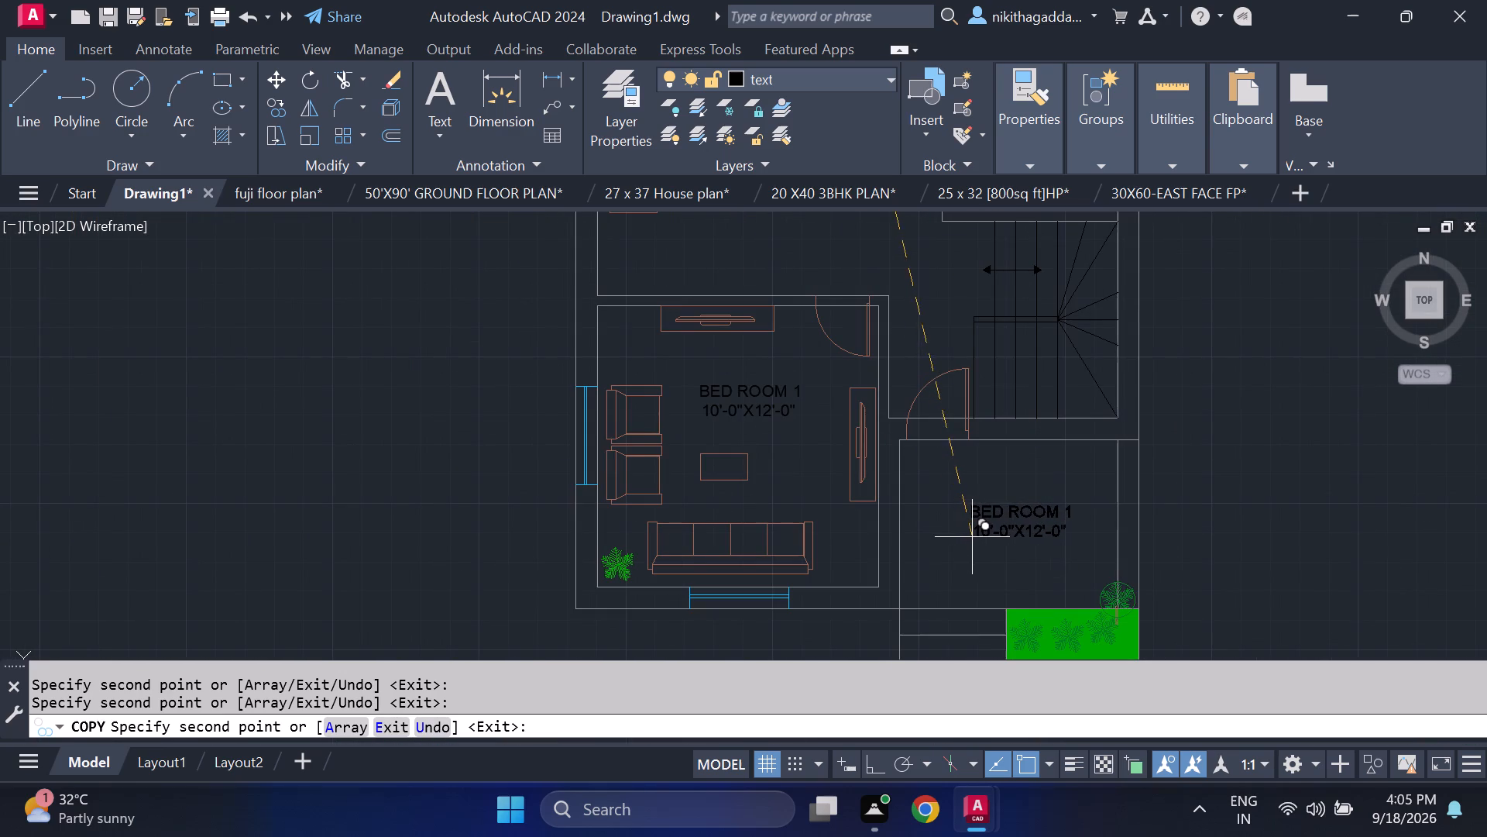
click(972, 537)
key(Escape)
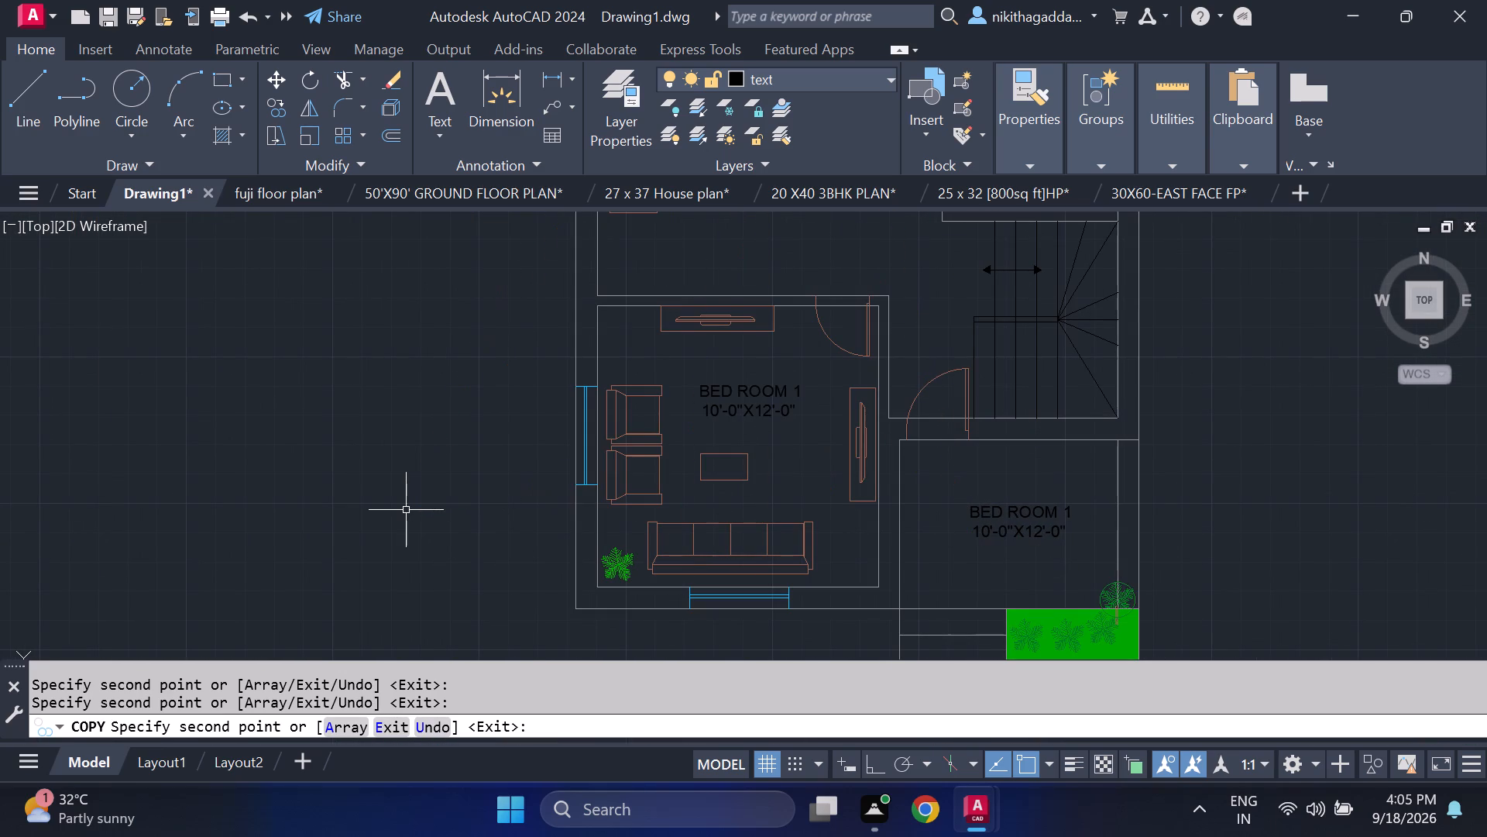
Change the name line of the east bedroom's label to BED ROOM 2.
scroll(482, 656, down, 1)
middle_drag(651, 362, 678, 439)
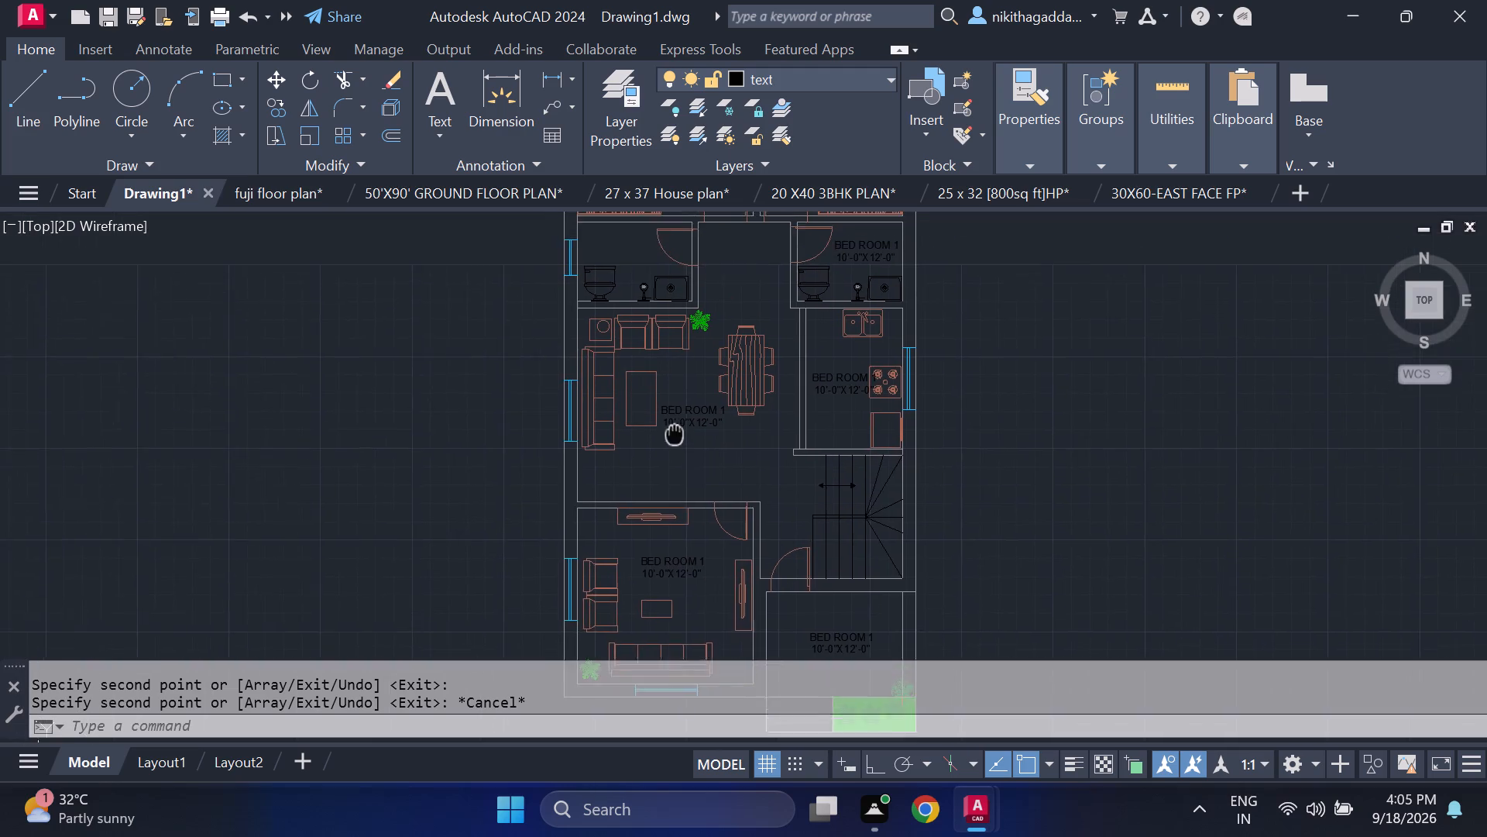
middle_drag(678, 439, 727, 521)
scroll(750, 510, up, 2)
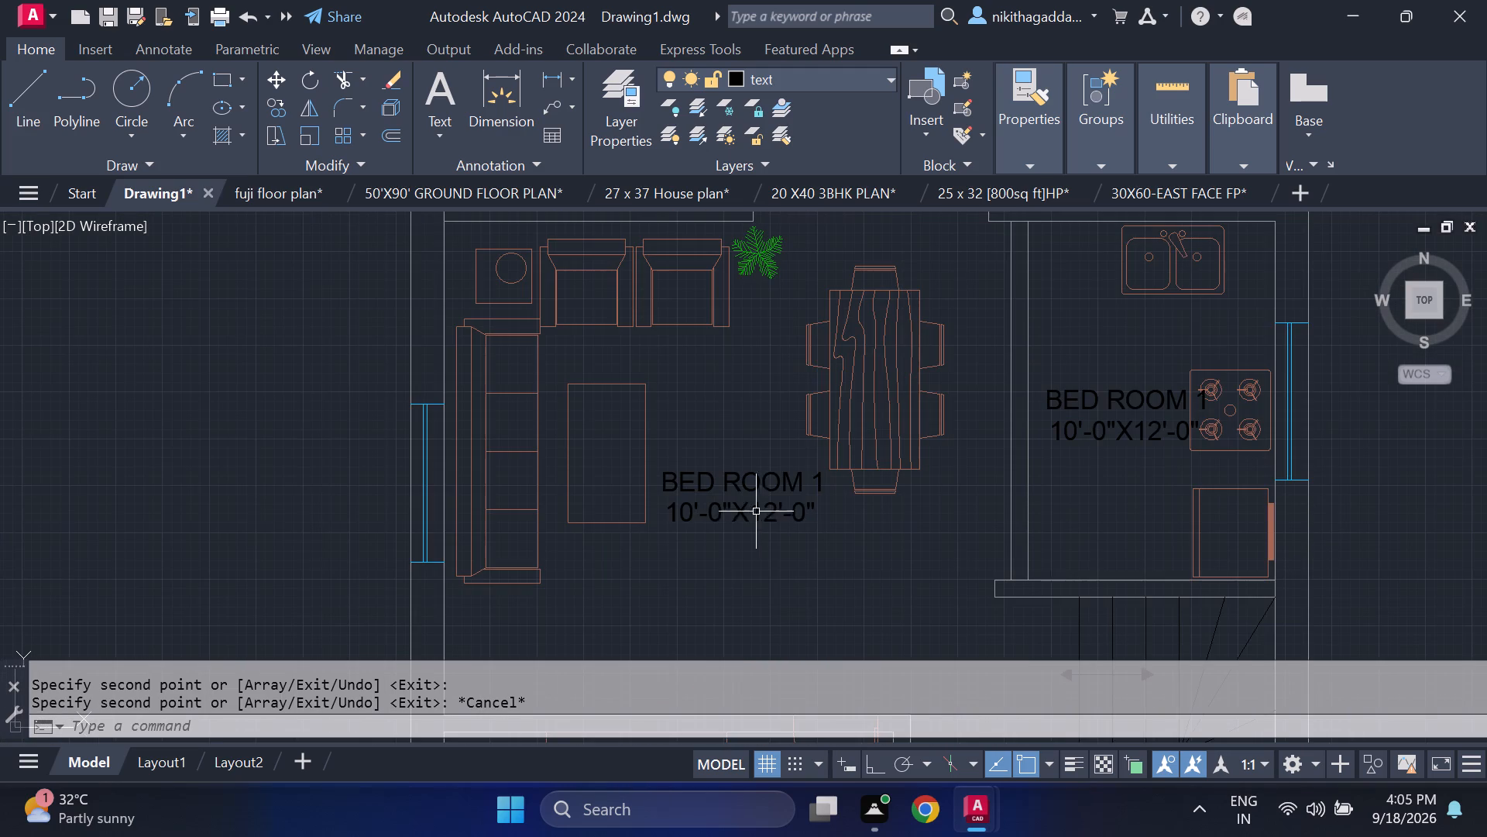
middle_drag(771, 507, 679, 675)
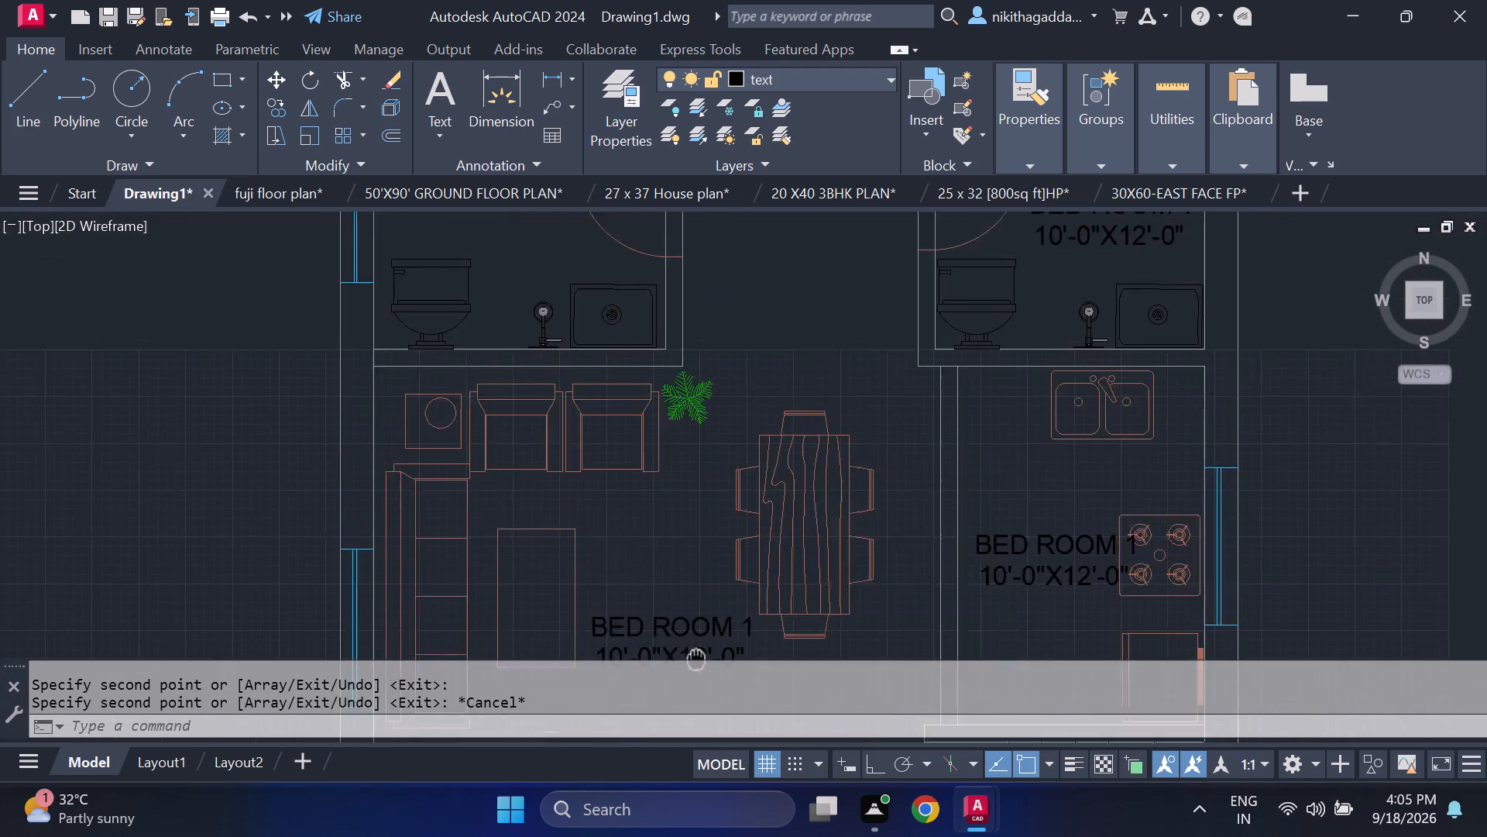
middle_drag(679, 675, 678, 677)
middle_drag(907, 436, 812, 619)
scroll(1042, 401, up, 2)
scroll(1035, 412, down, 3)
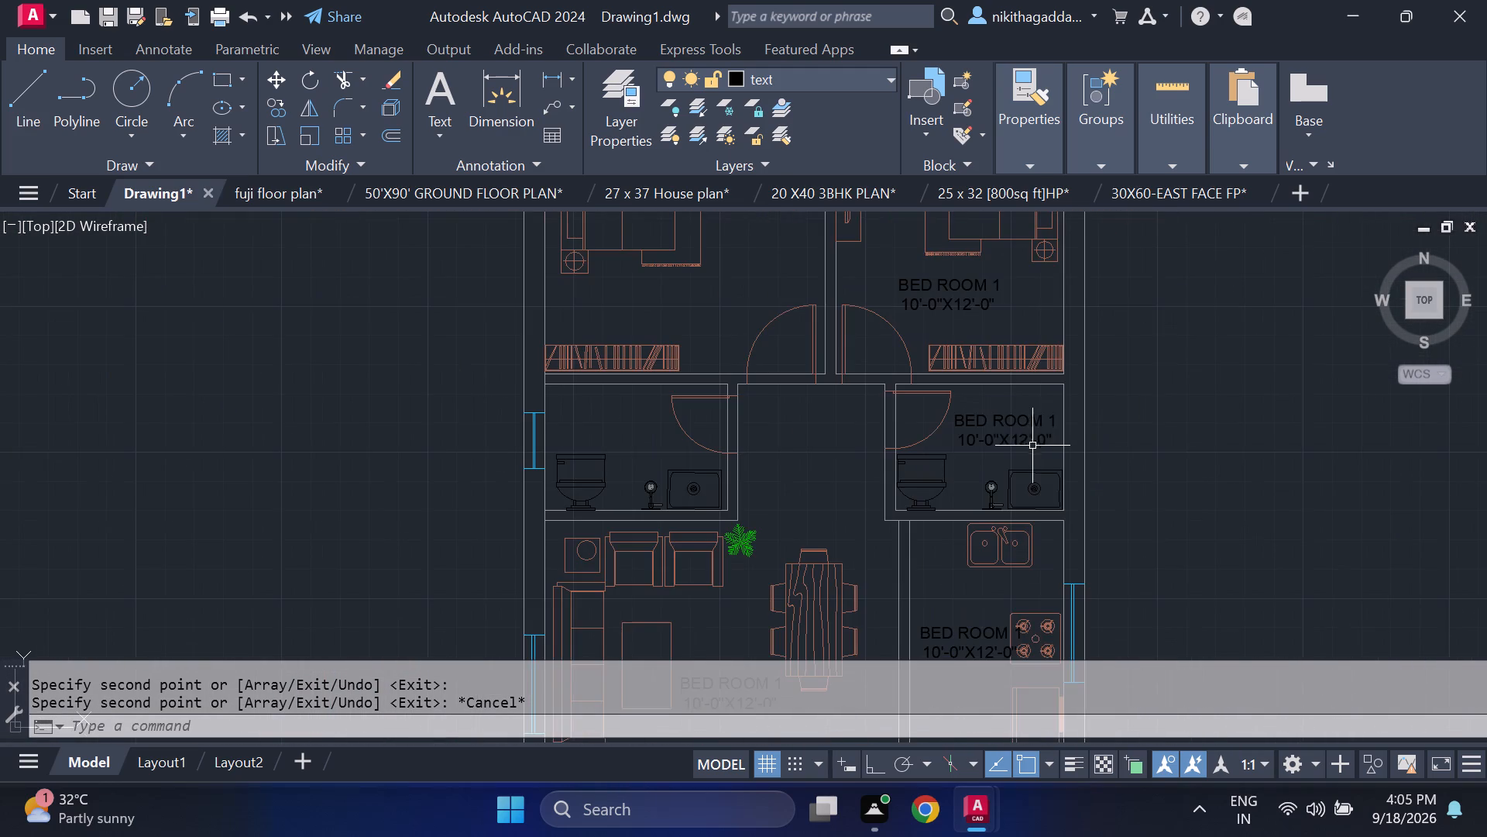
middle_drag(1025, 394, 1012, 539)
scroll(970, 428, up, 2)
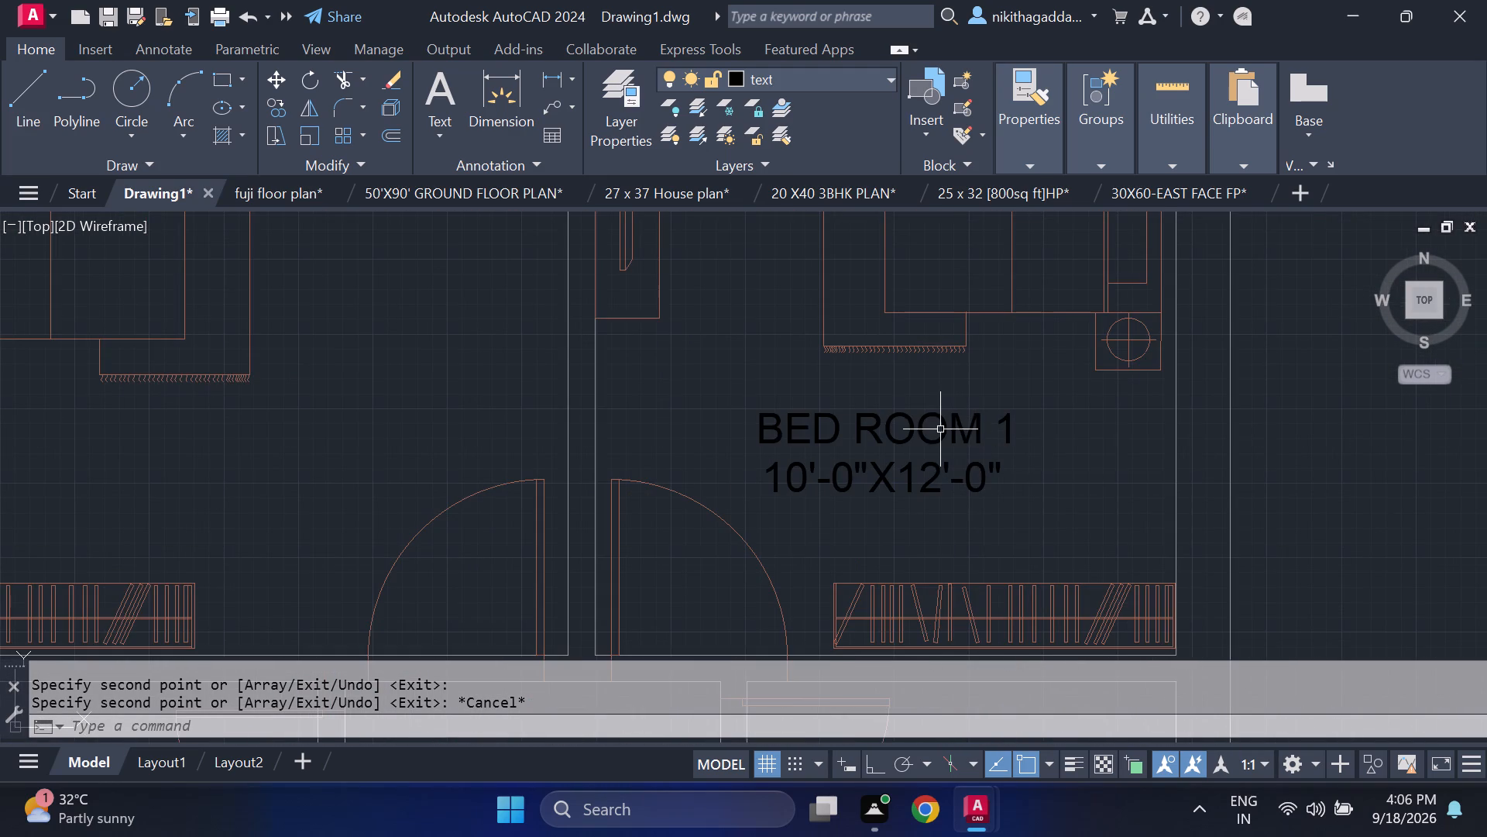
double_click(940, 429)
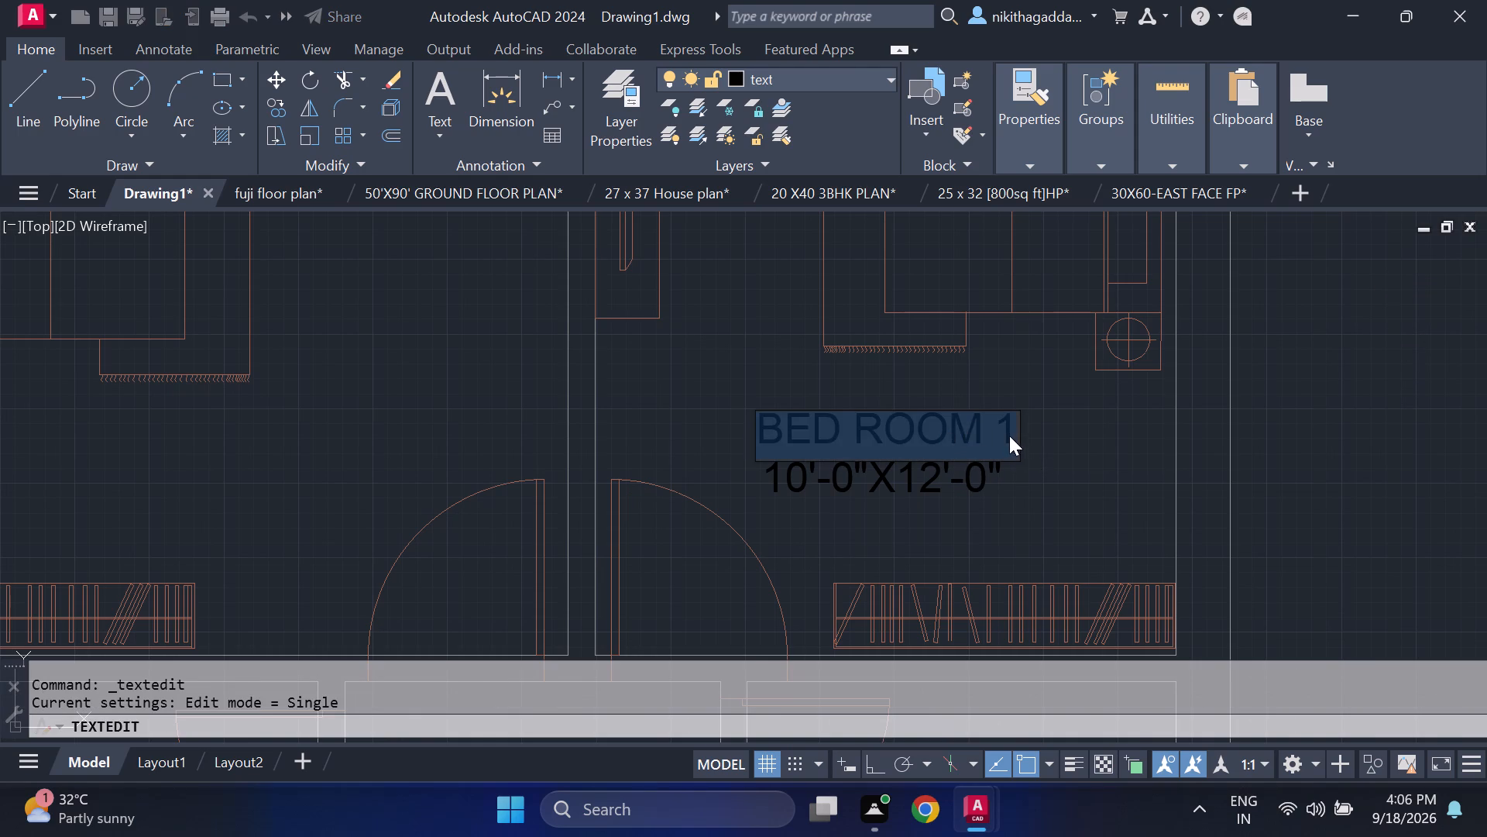
click(1009, 428)
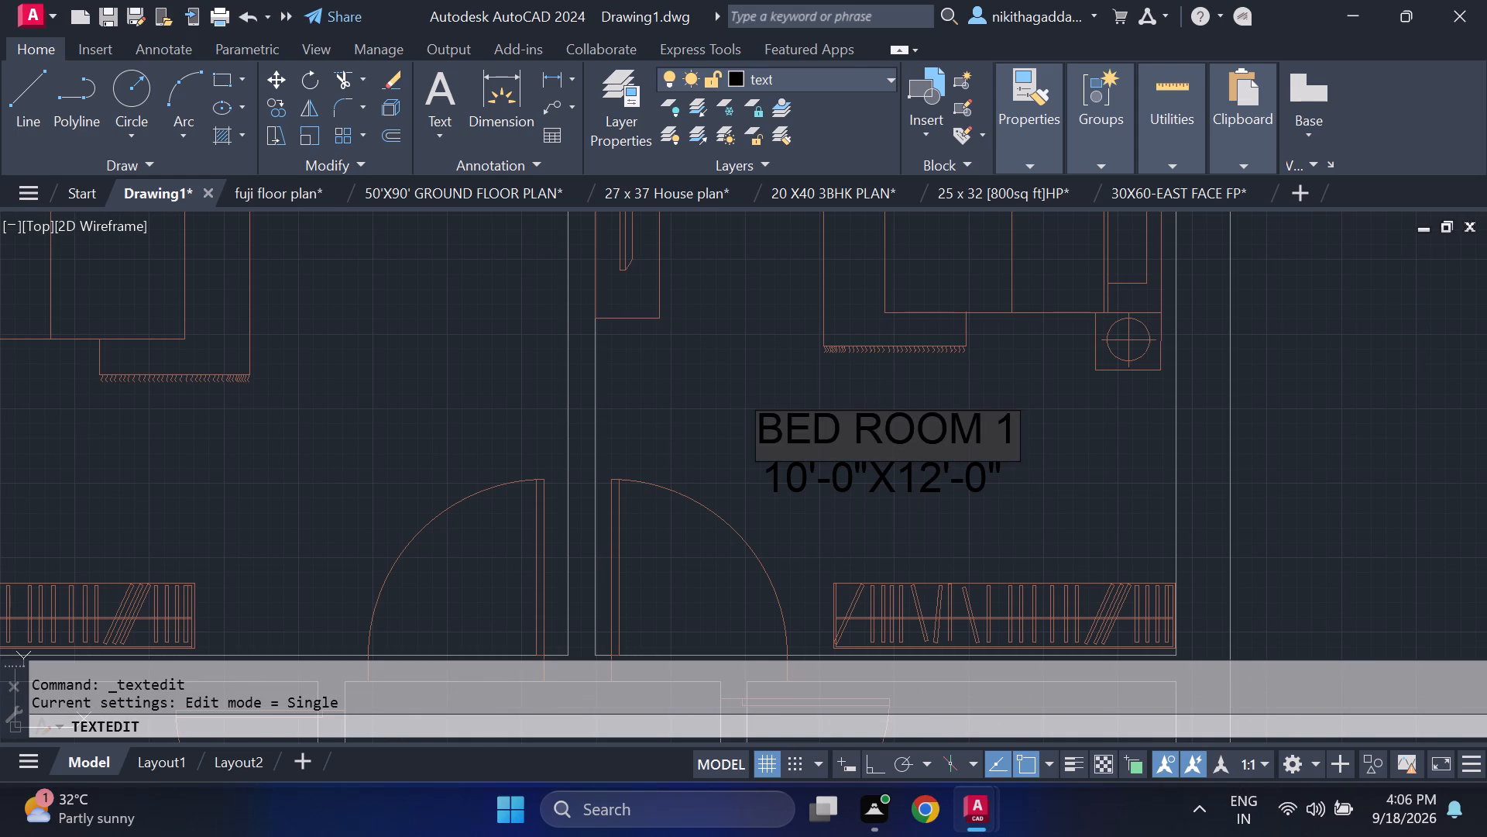
key(BackSpace)
key(2)
key(Return)
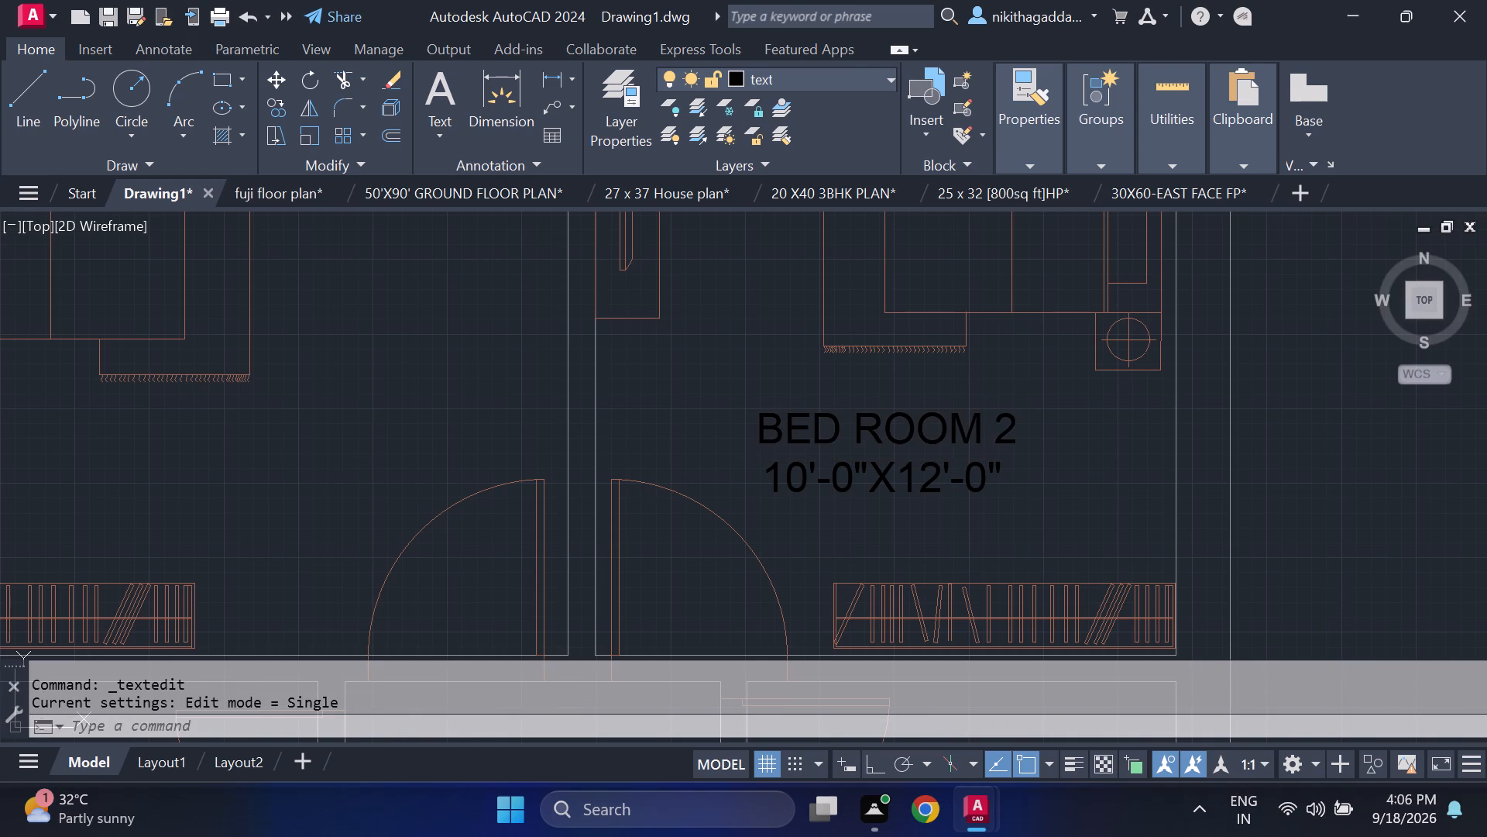
Change the size line under BED ROOM 2 to 9'-4"X12'-0".
key(Return)
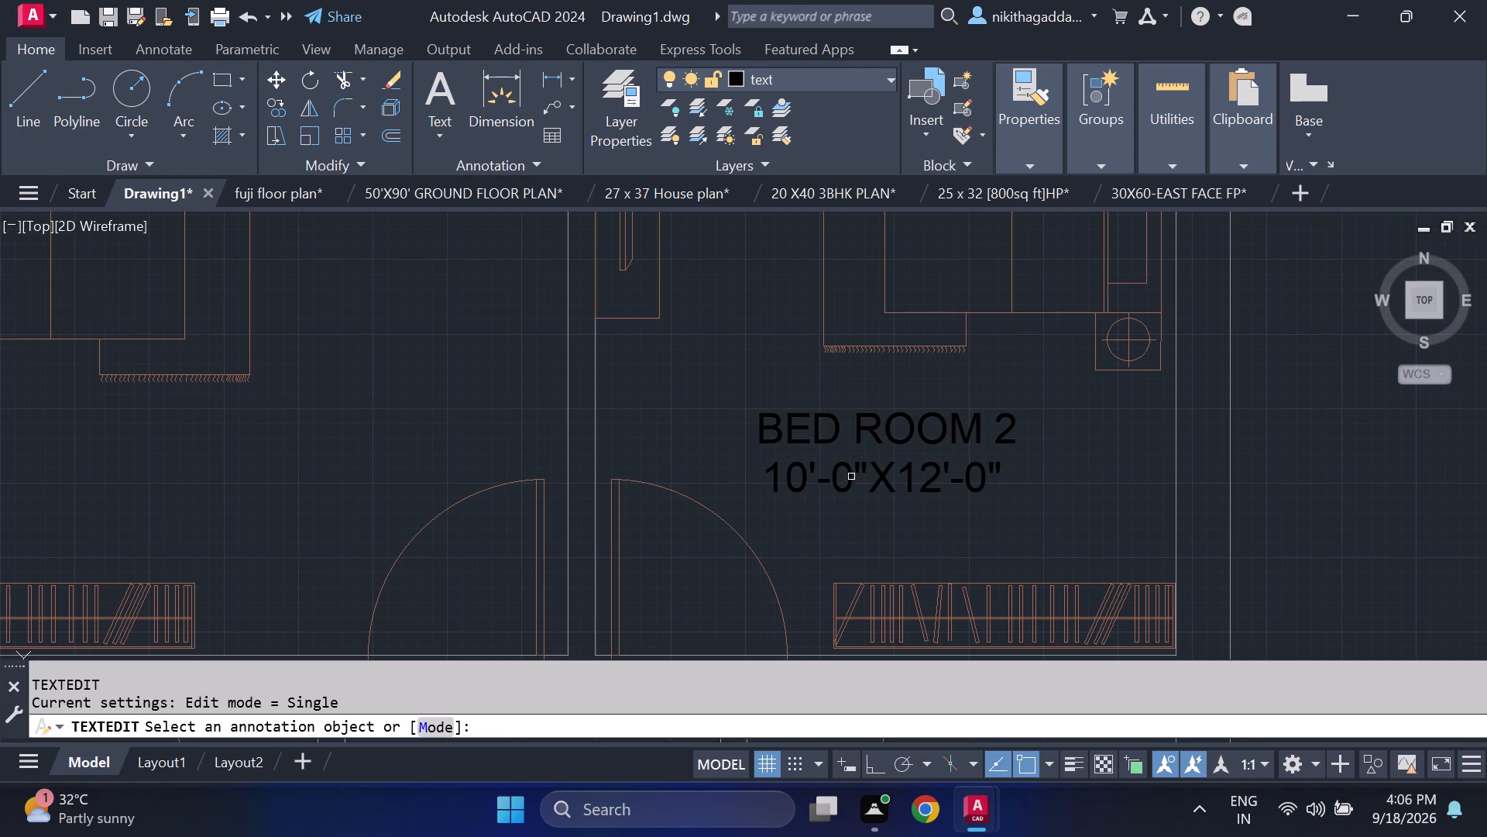
click(828, 483)
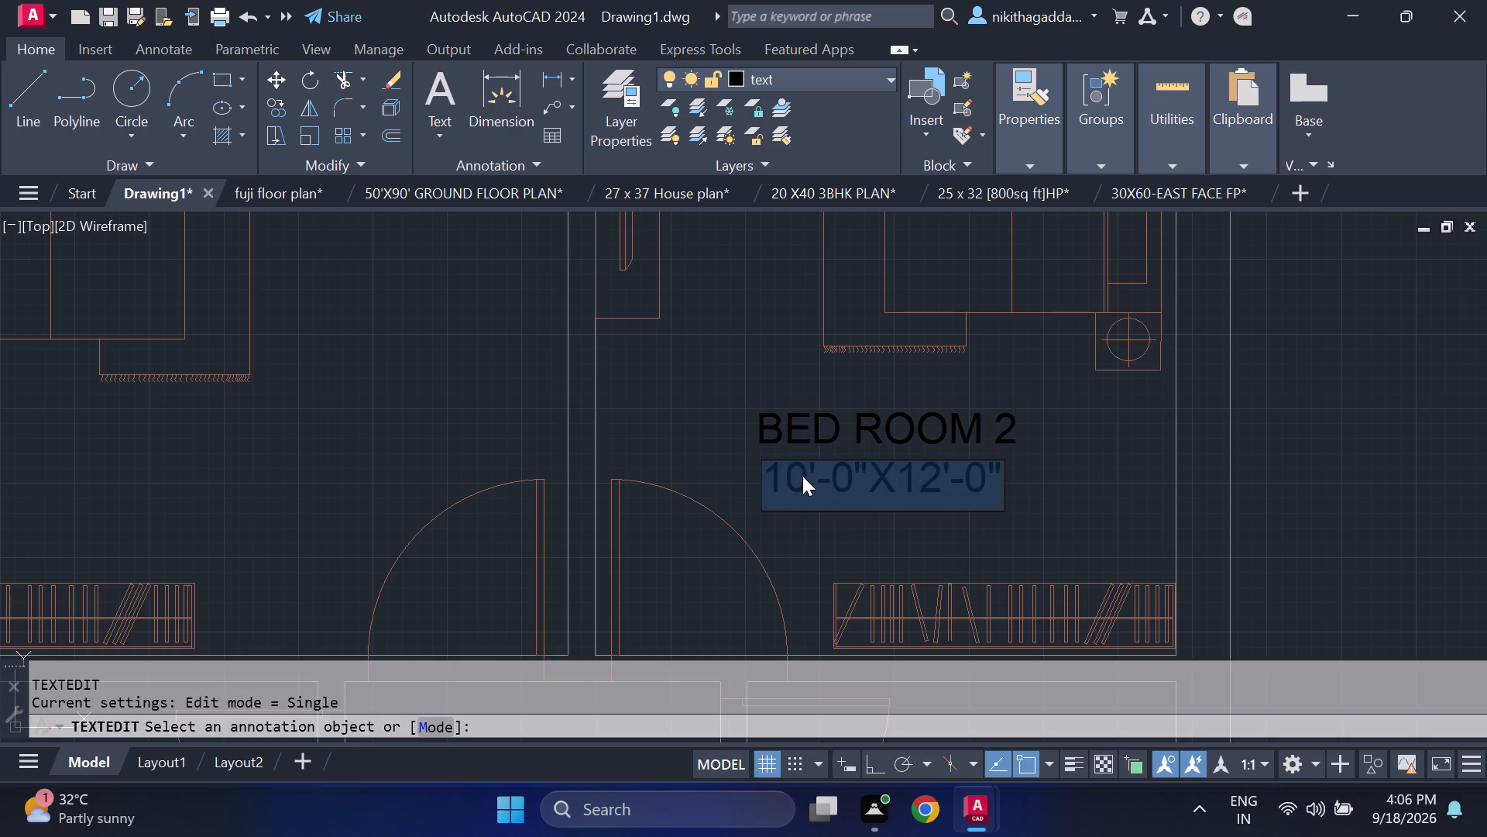
click(802, 476)
key(BackSpace)
key(BackSpace)
key(9)
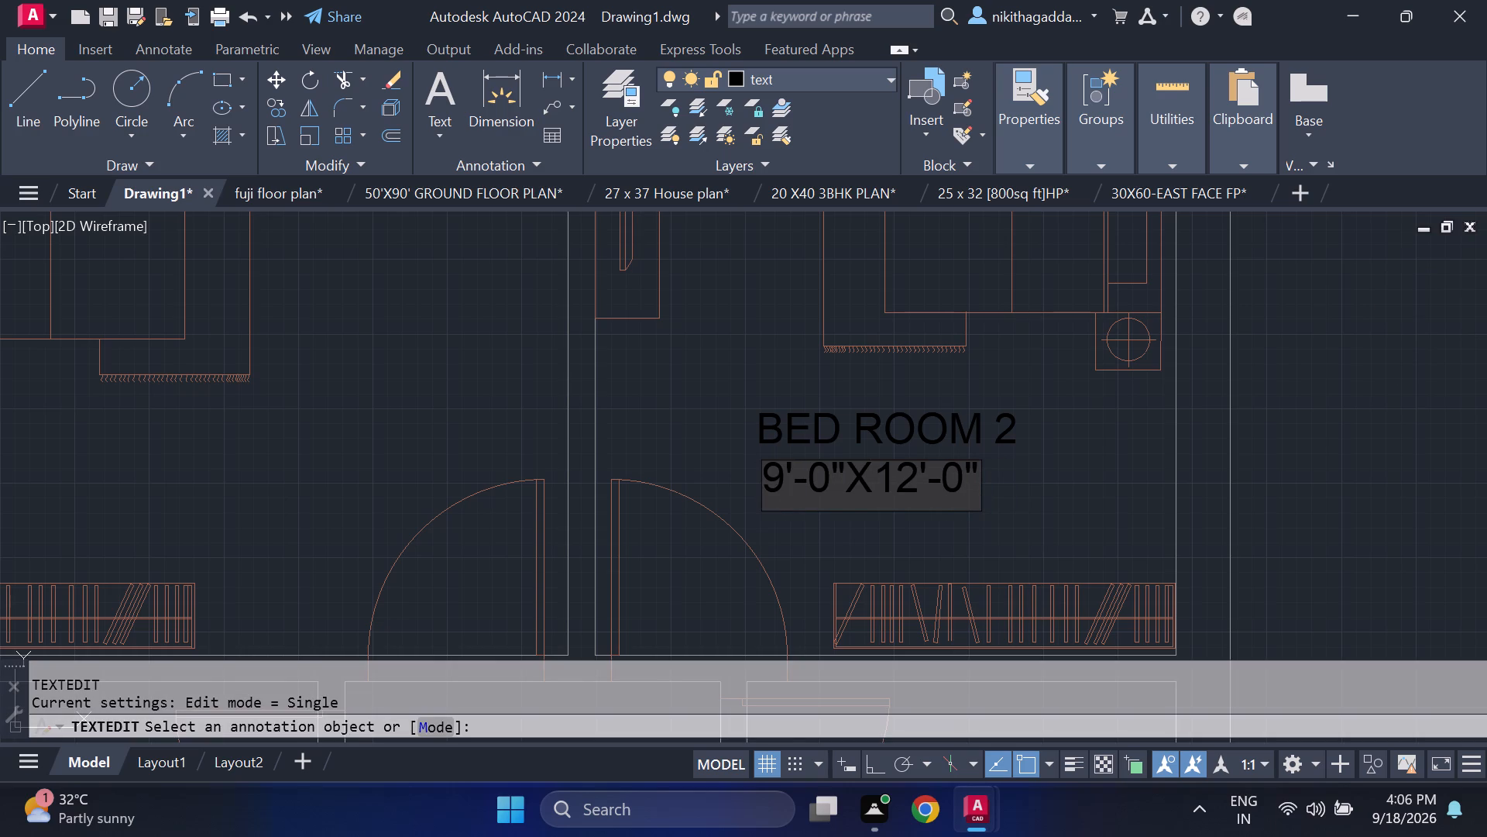
click(831, 476)
key(BackSpace)
key(4)
key(Return)
Replace the name line of the label in the toilet below BED ROOM 2 with TOILET.
key(Return)
scroll(904, 494, down, 3)
middle_drag(949, 558, 941, 548)
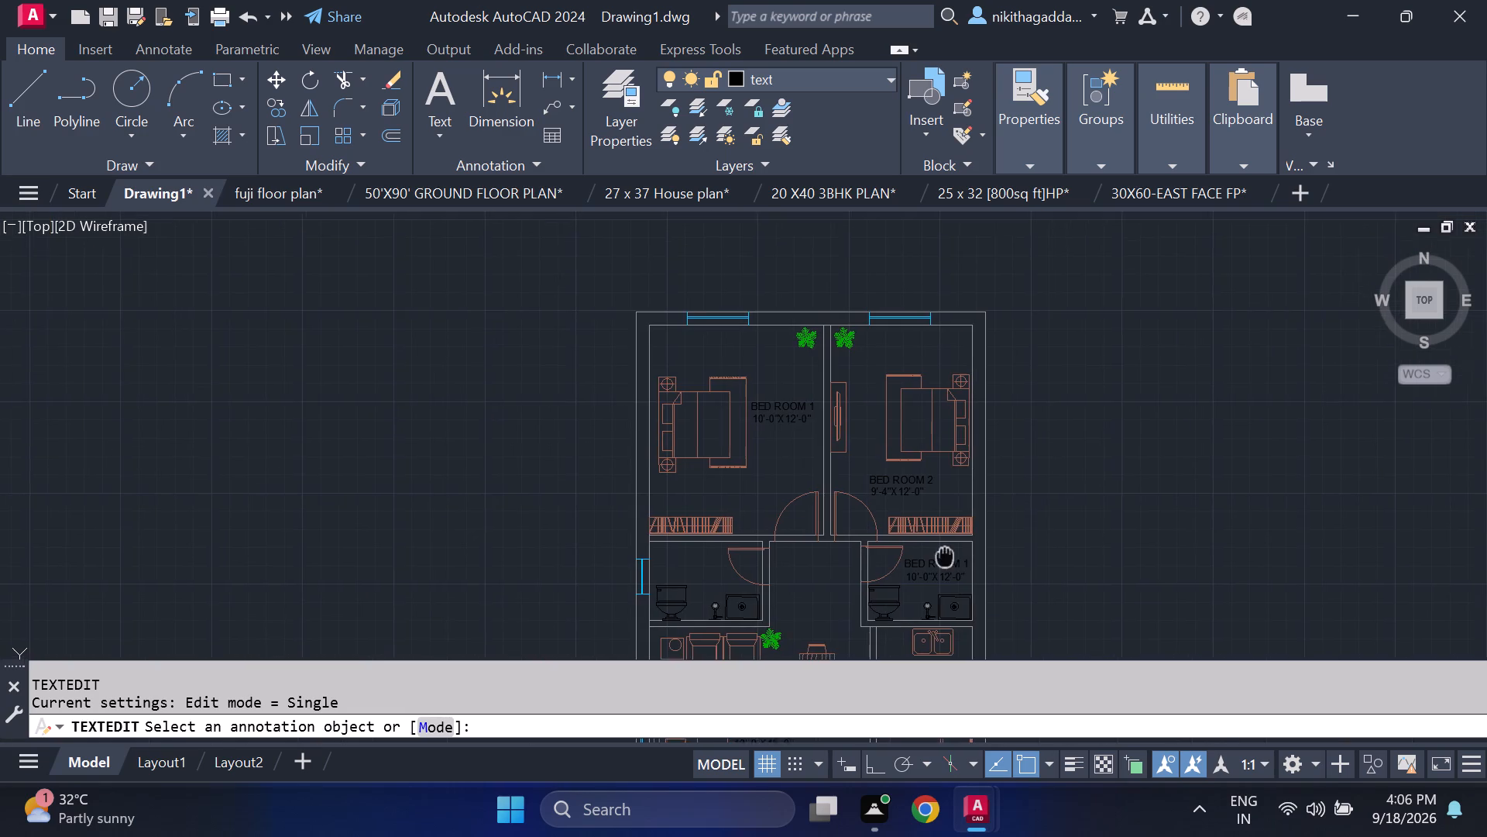
middle_drag(941, 548, 929, 451)
scroll(930, 453, up, 3)
click(929, 486)
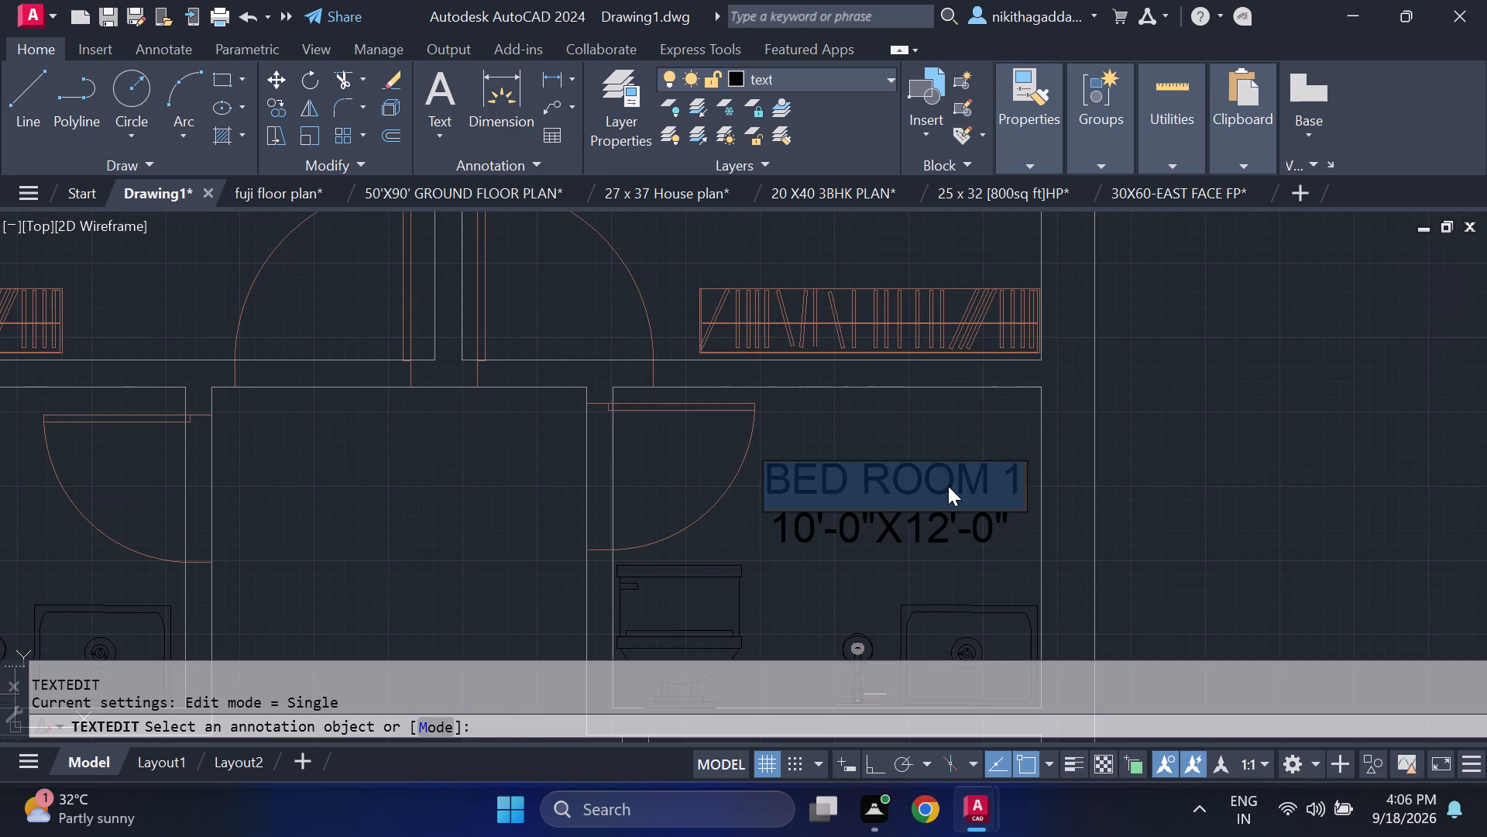
key(Delete)
text(TOILET)
key(Return)
Change the size line under the TOILET label to 6'-0"X4'-6".
key(Return)
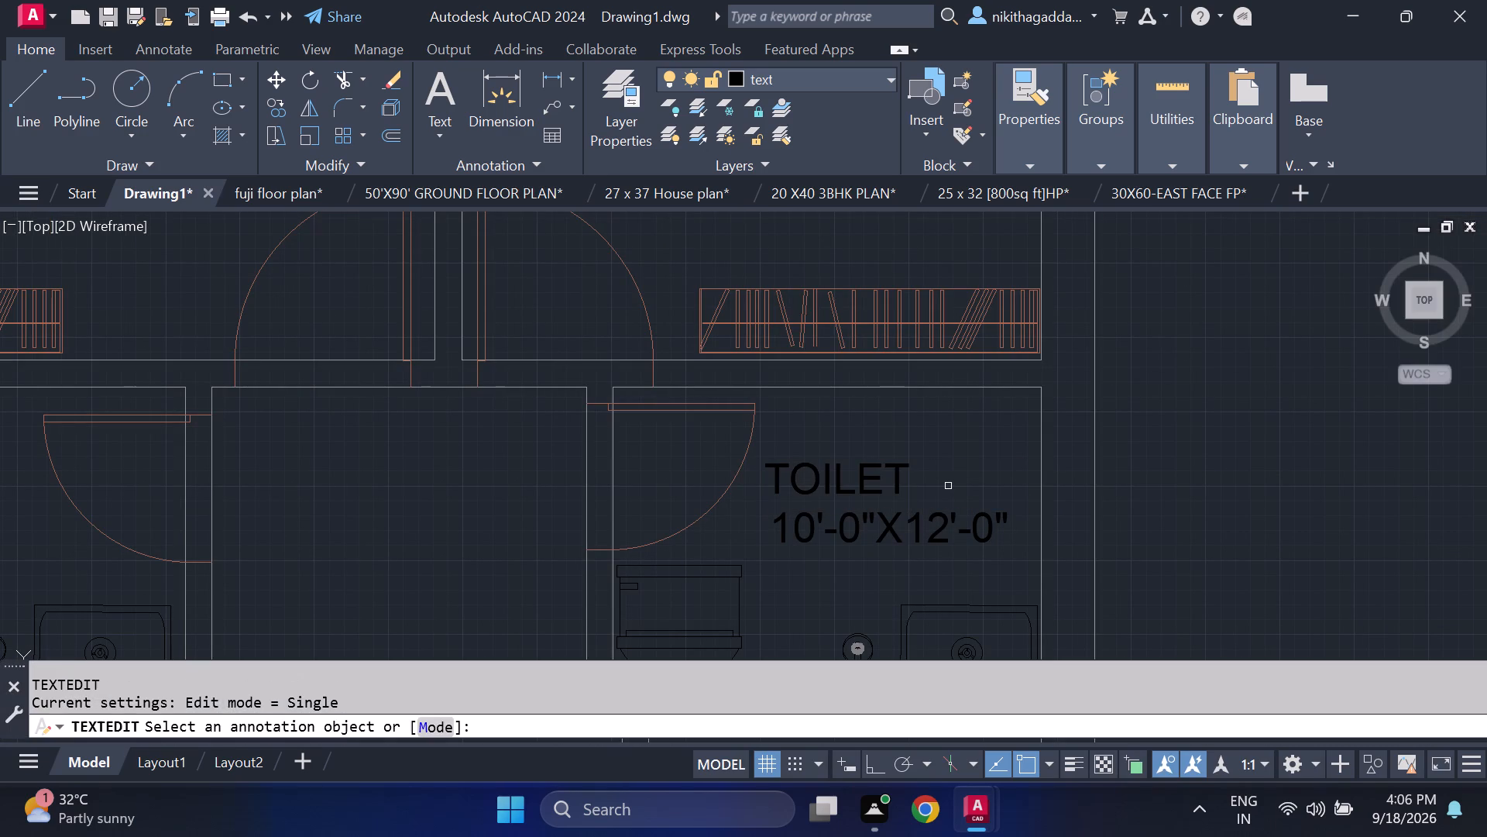
scroll(915, 522, up, 1)
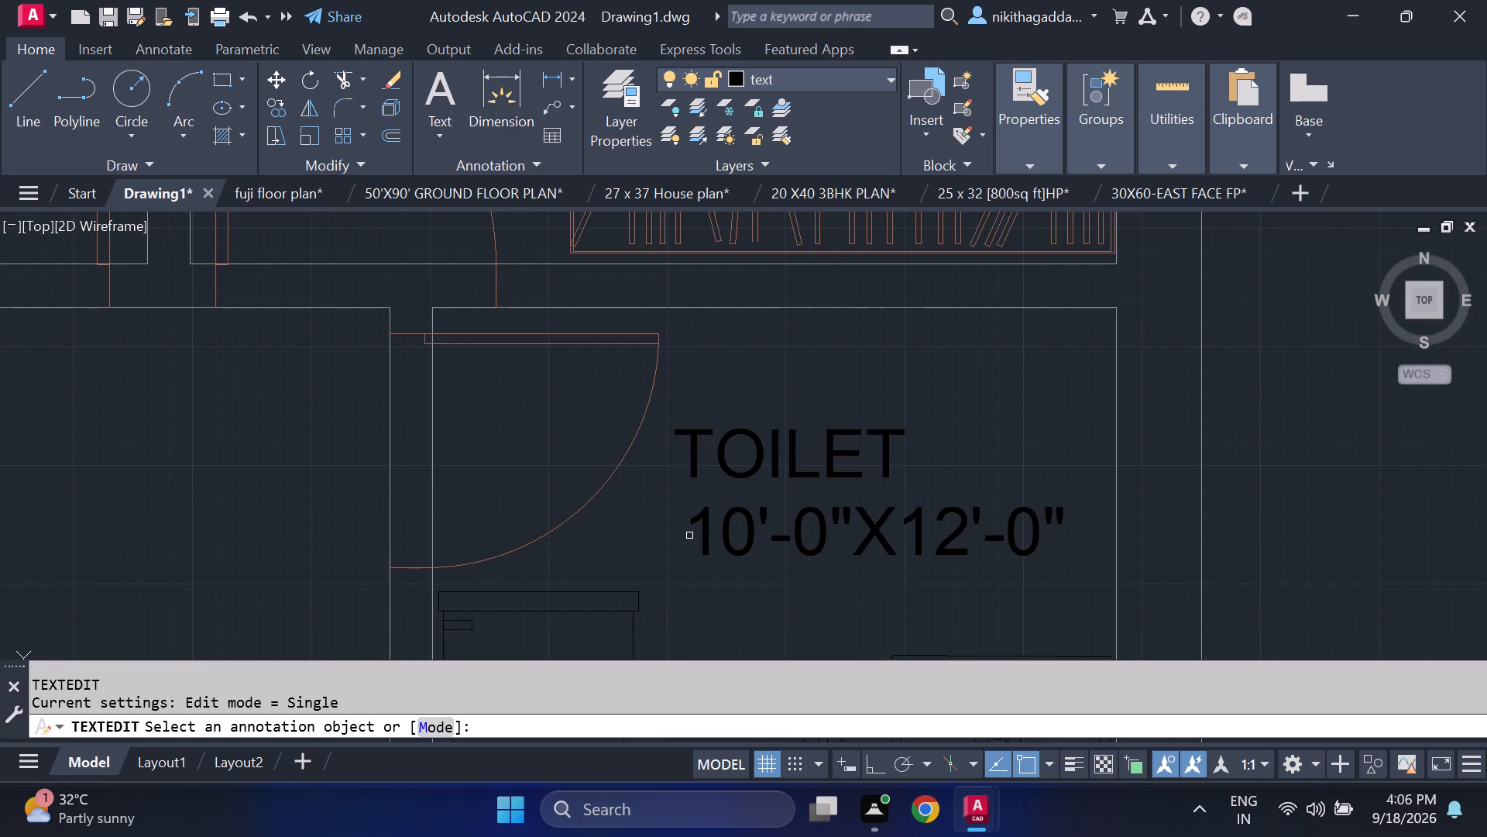
click(705, 529)
click(758, 520)
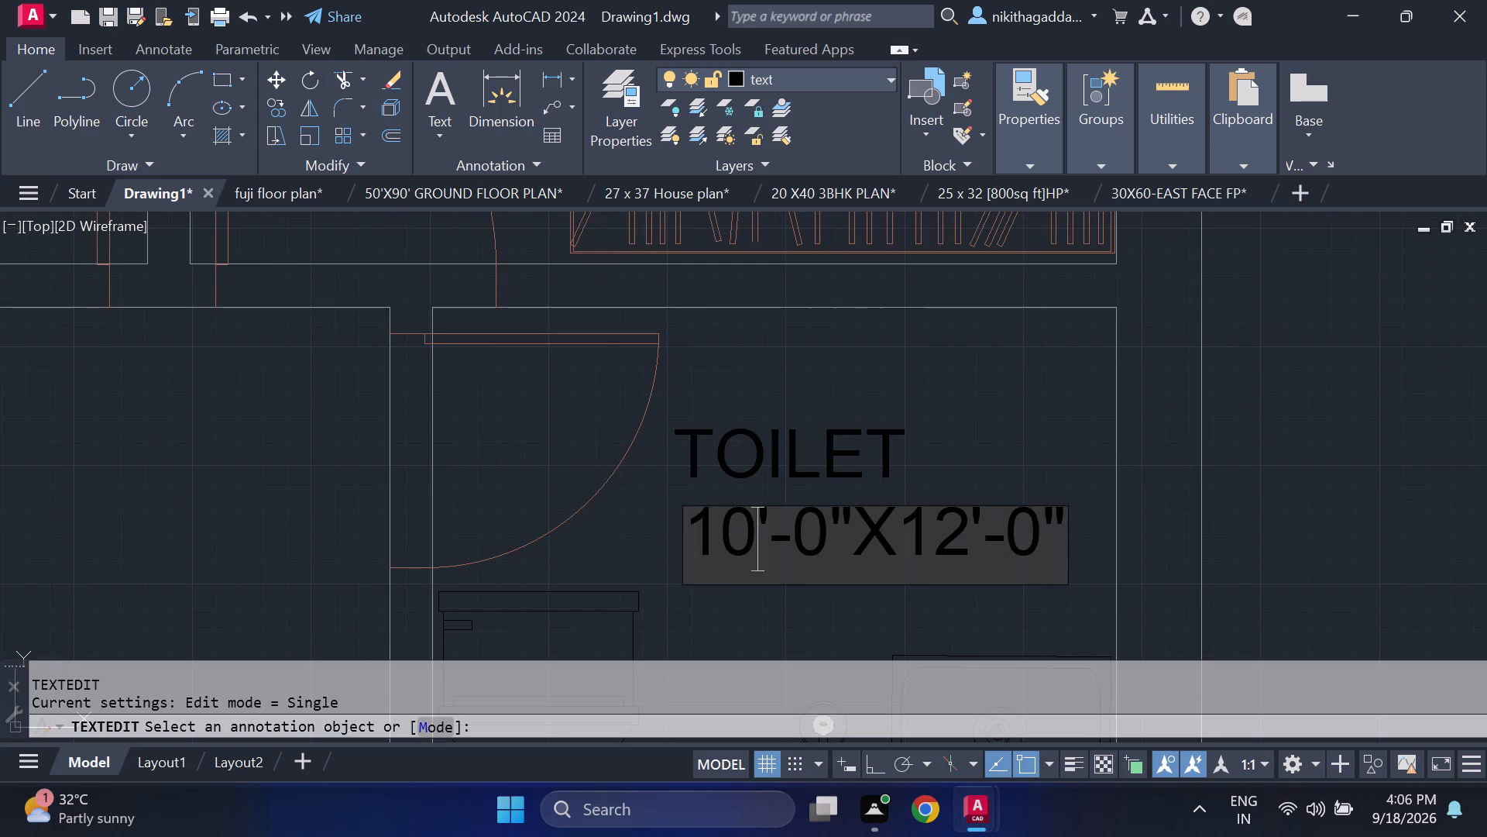
key(BackSpace)
key(BackSpace)
key(6)
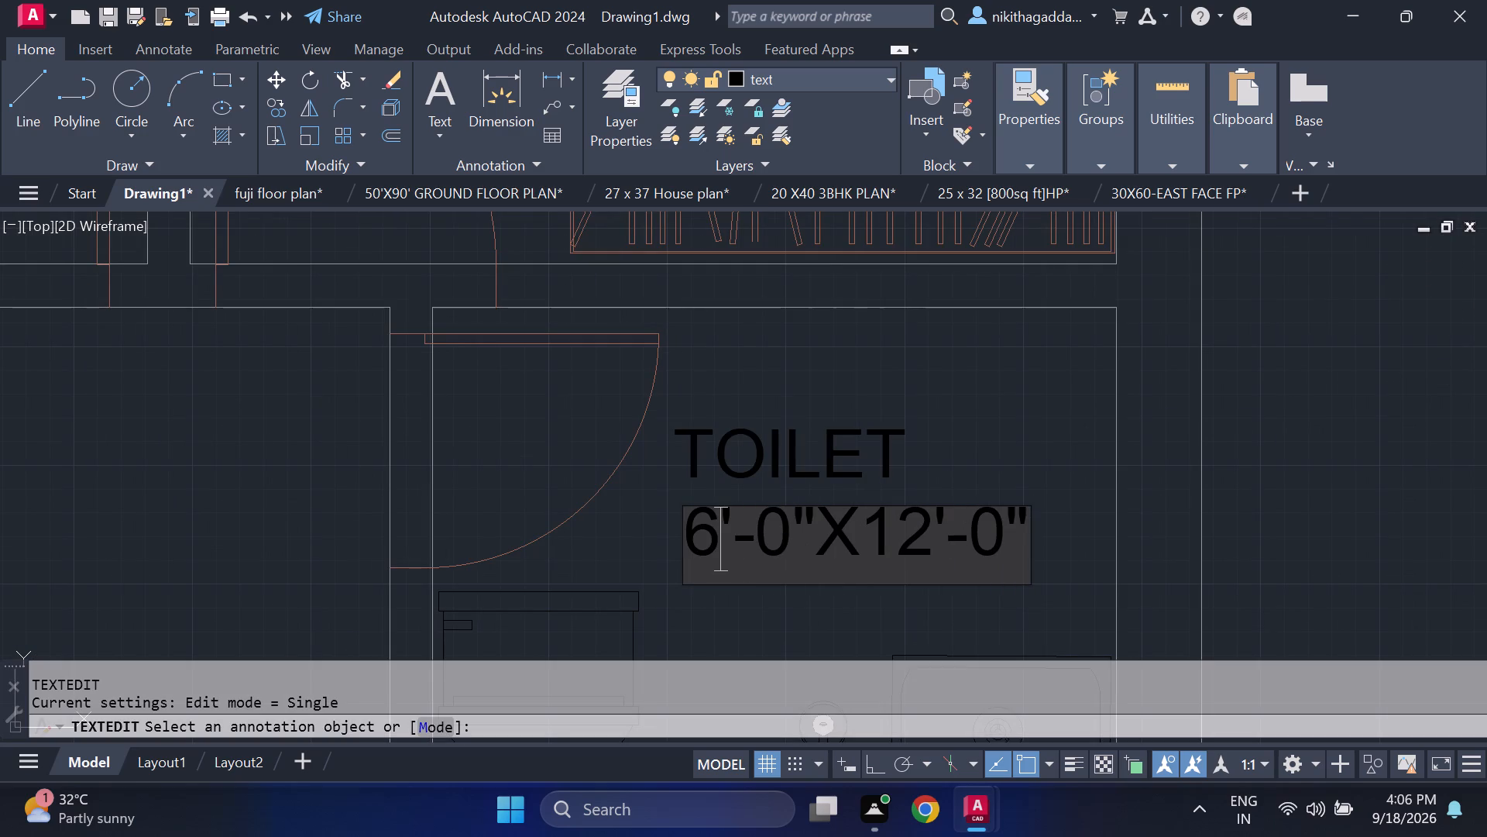
click(919, 543)
key(BackSpace)
key(BackSpace)
key(4)
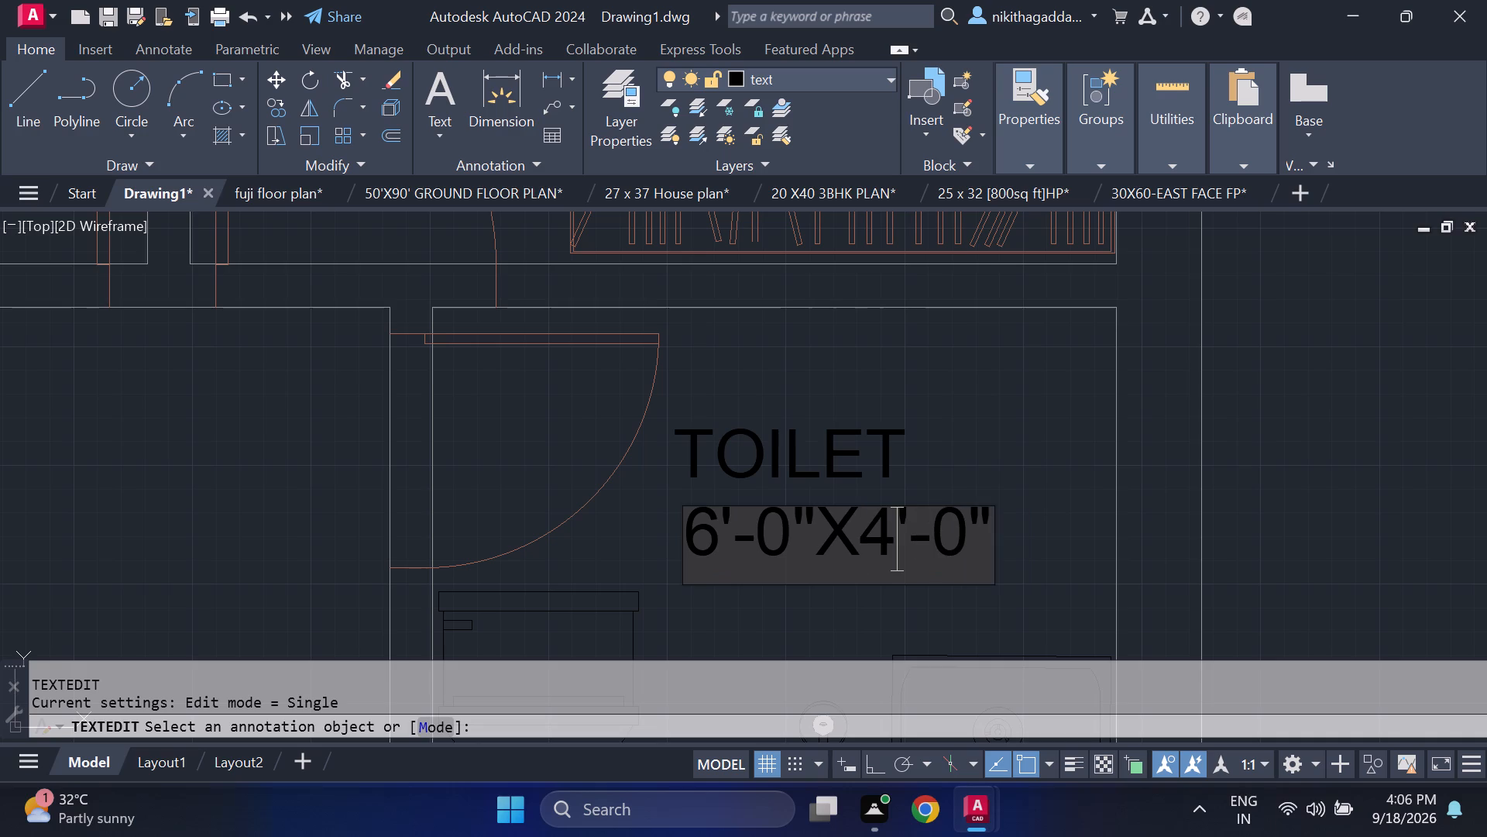
click(970, 530)
key(BackSpace)
key(6)
key(Return)
Replace the name line of the label beside the stove with KITCHEN.
key(Return)
scroll(896, 574, down, 2)
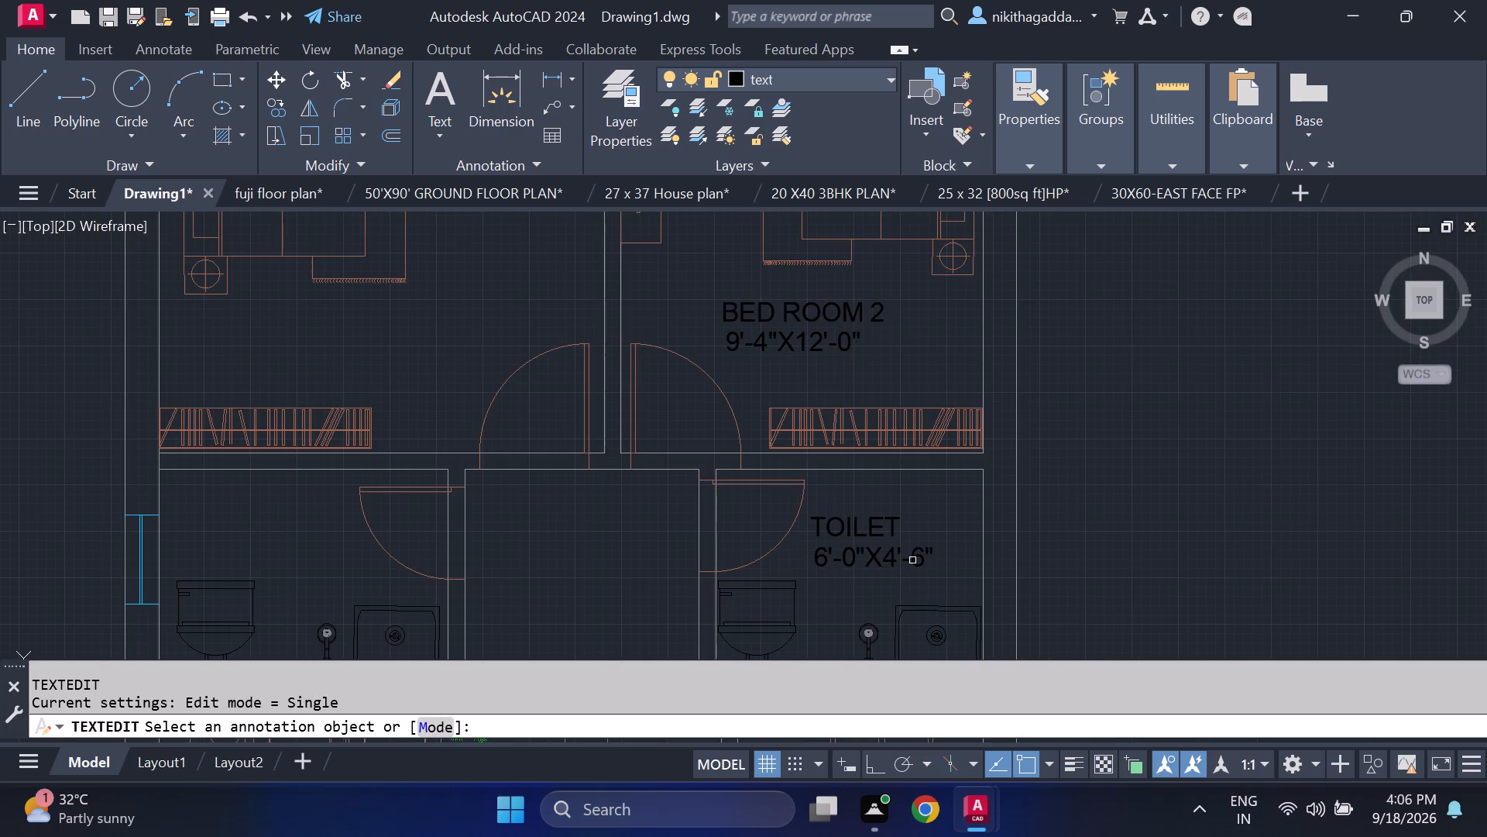
middle_drag(912, 558, 1027, 388)
middle_drag(909, 242, 919, 239)
scroll(705, 459, down, 1)
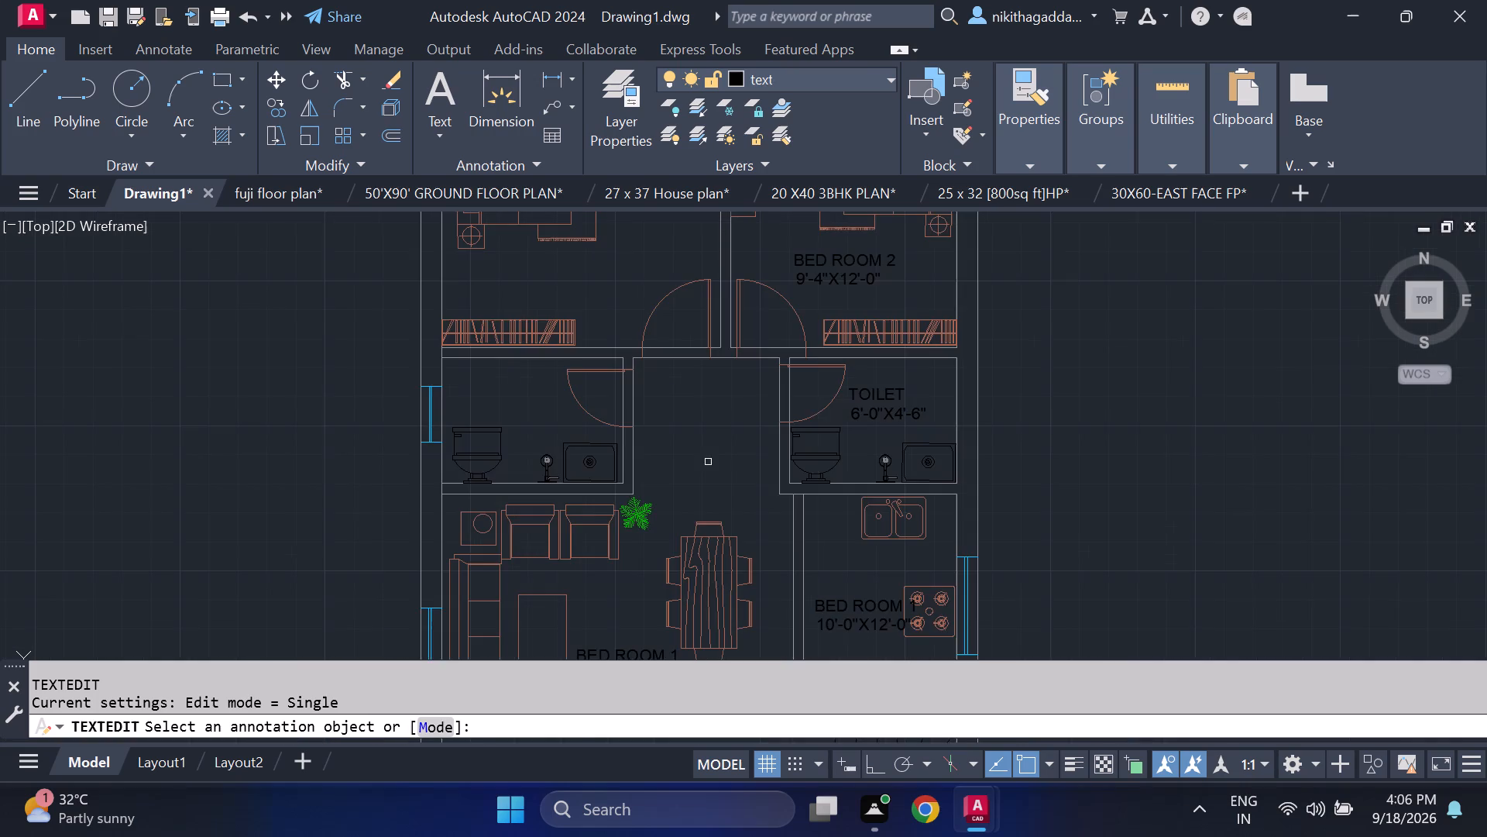
scroll(815, 520, down, 1)
middle_drag(833, 527, 836, 522)
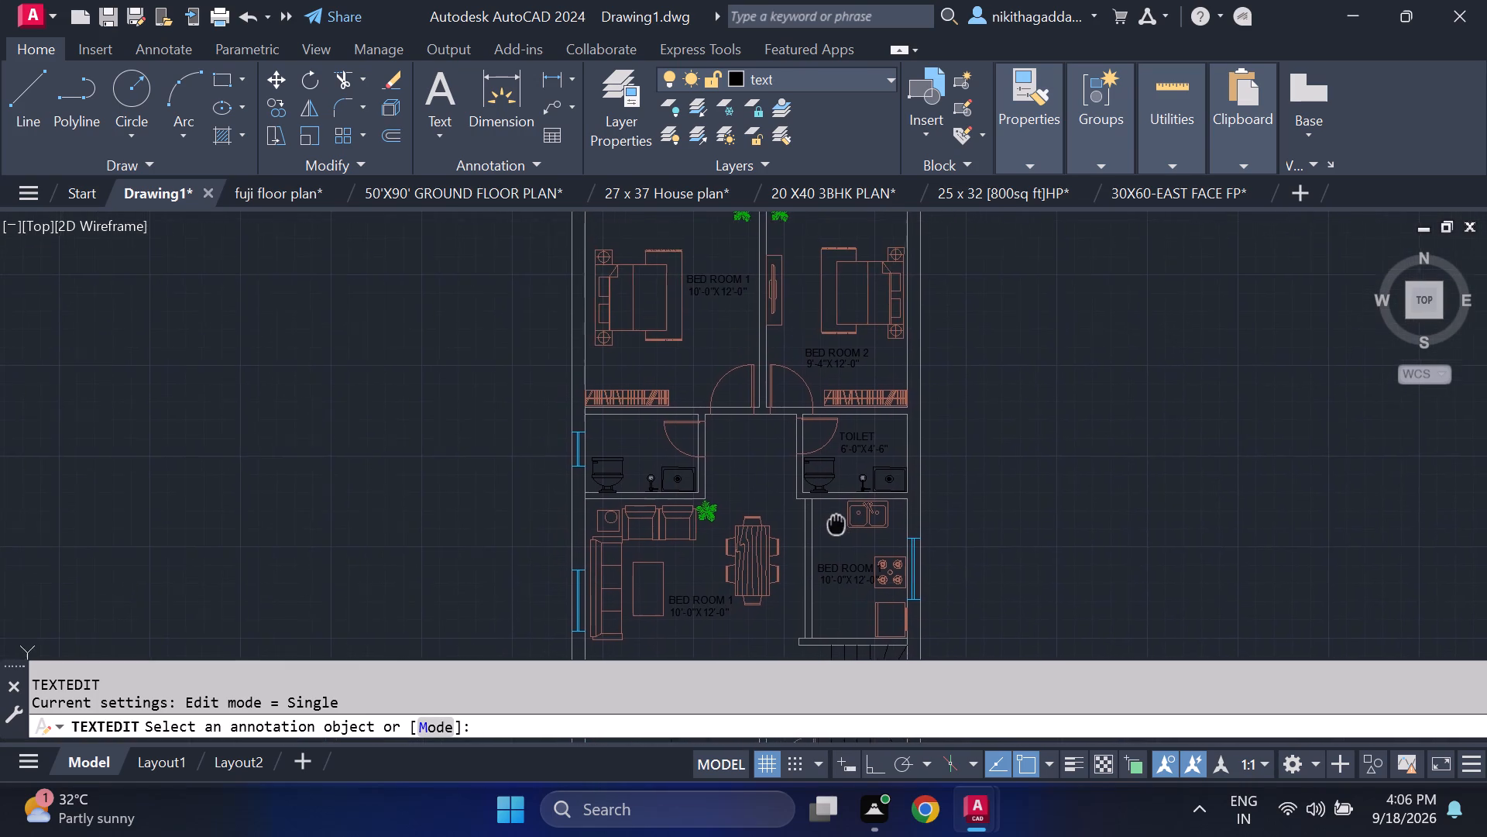
middle_drag(836, 522, 794, 390)
scroll(805, 449, up, 2)
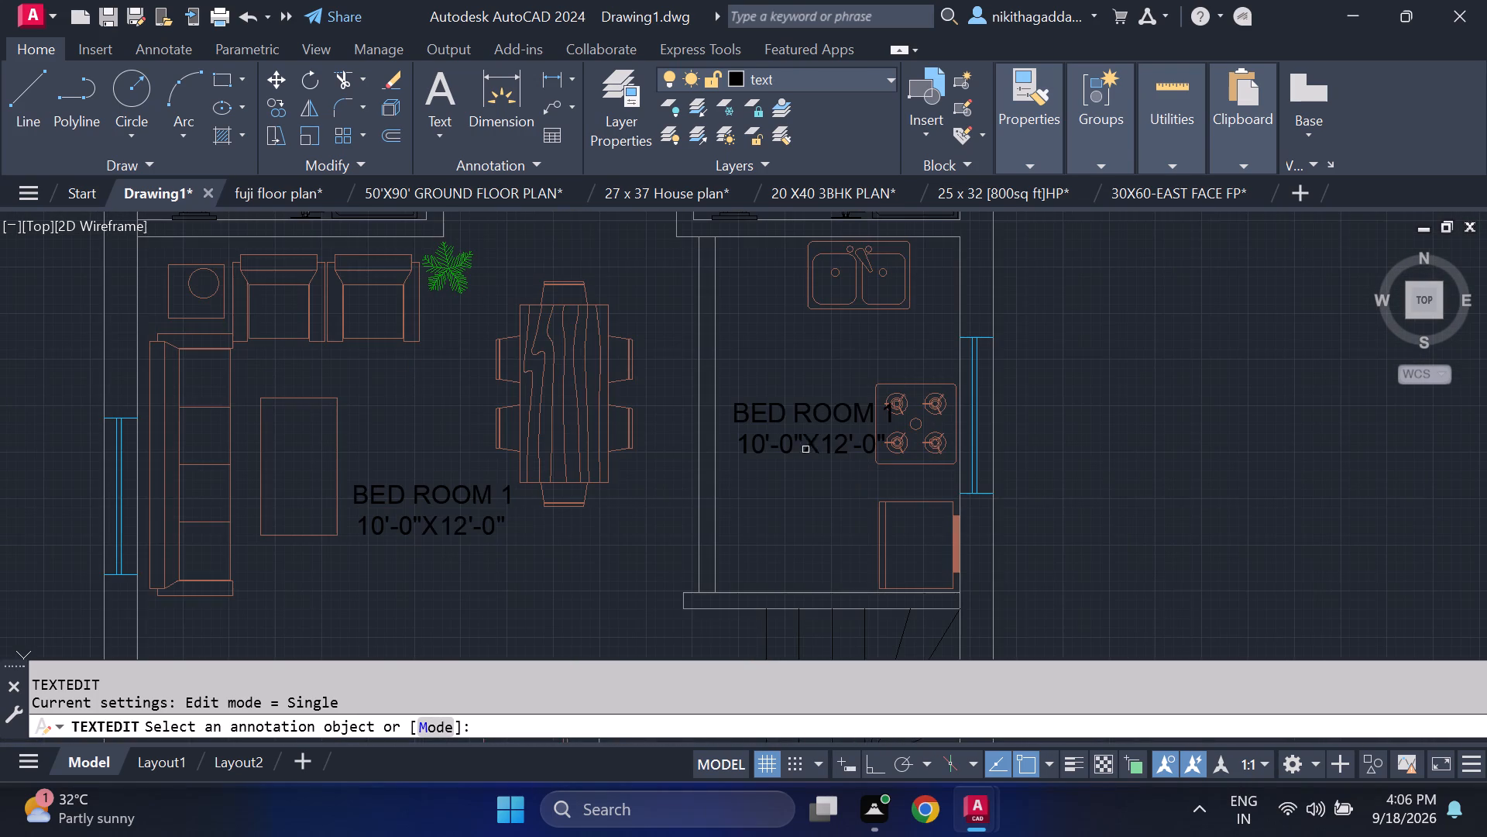
click(819, 422)
key(Delete)
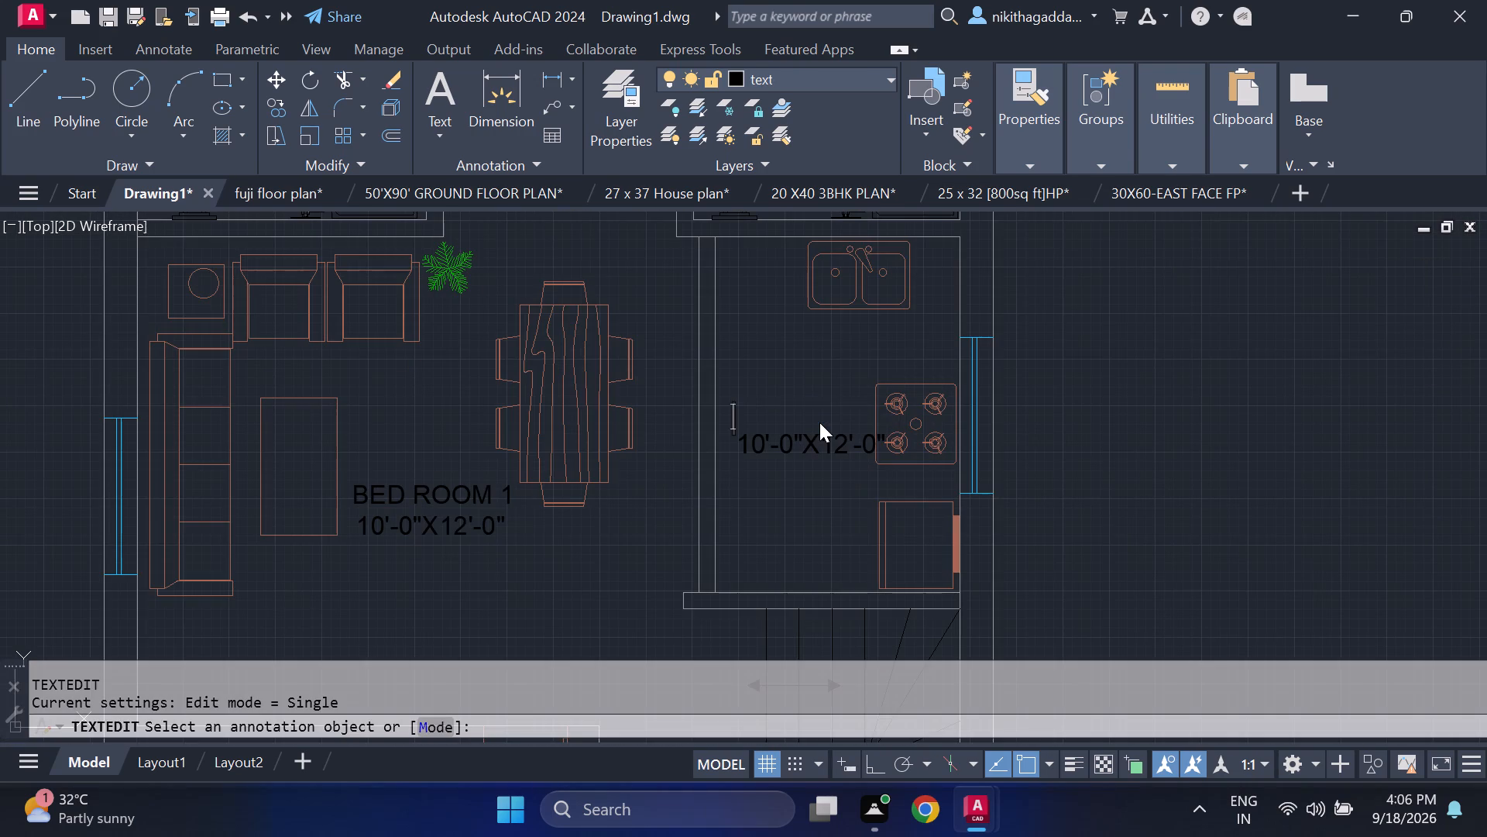
text(KITCHEN)
key(Return)
Change the size line under KITCHEN to 6'-0"X8'-0".
key(Return)
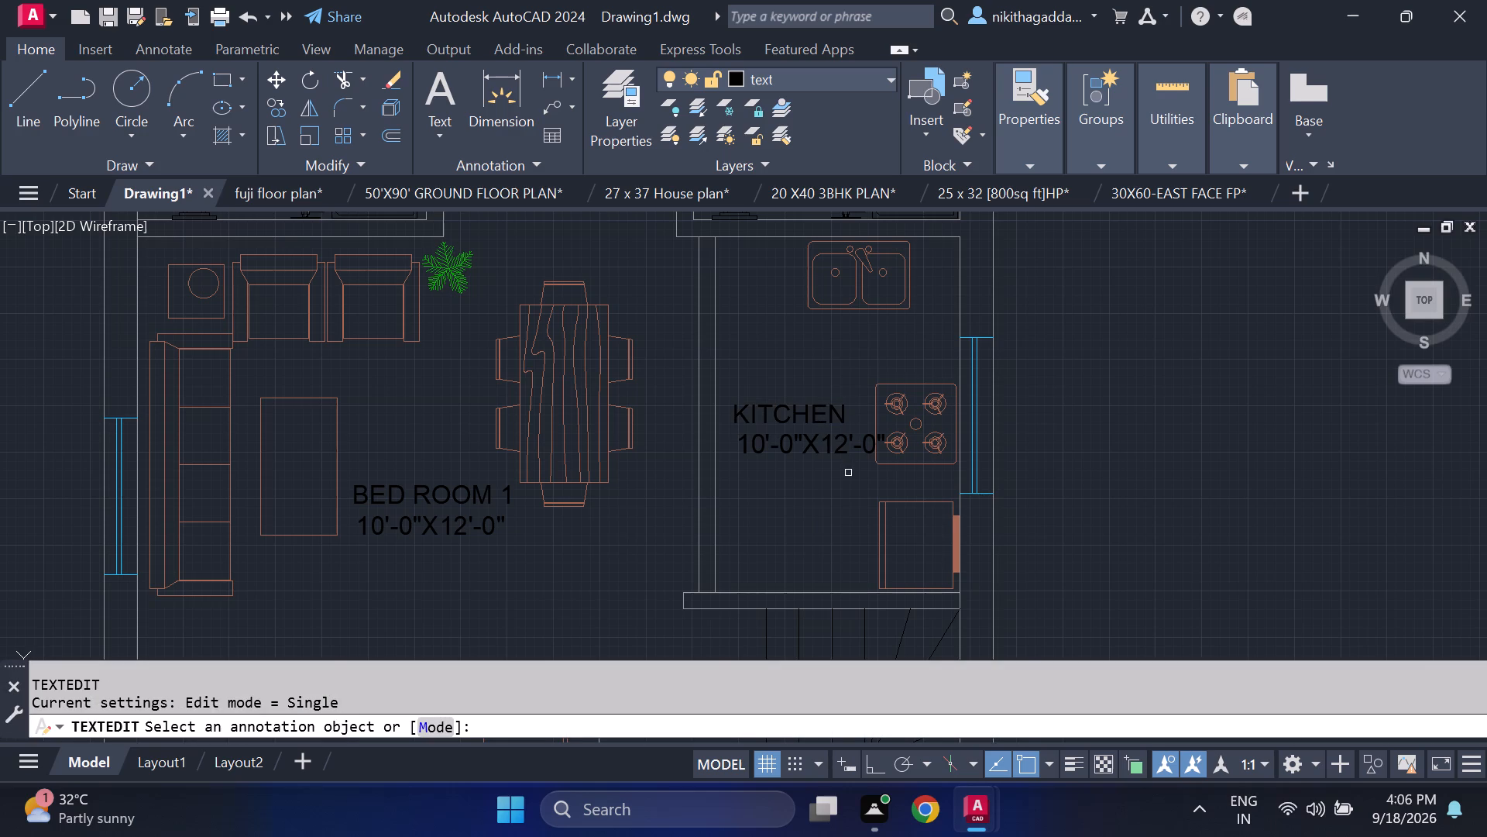
scroll(848, 473, up, 2)
click(611, 414)
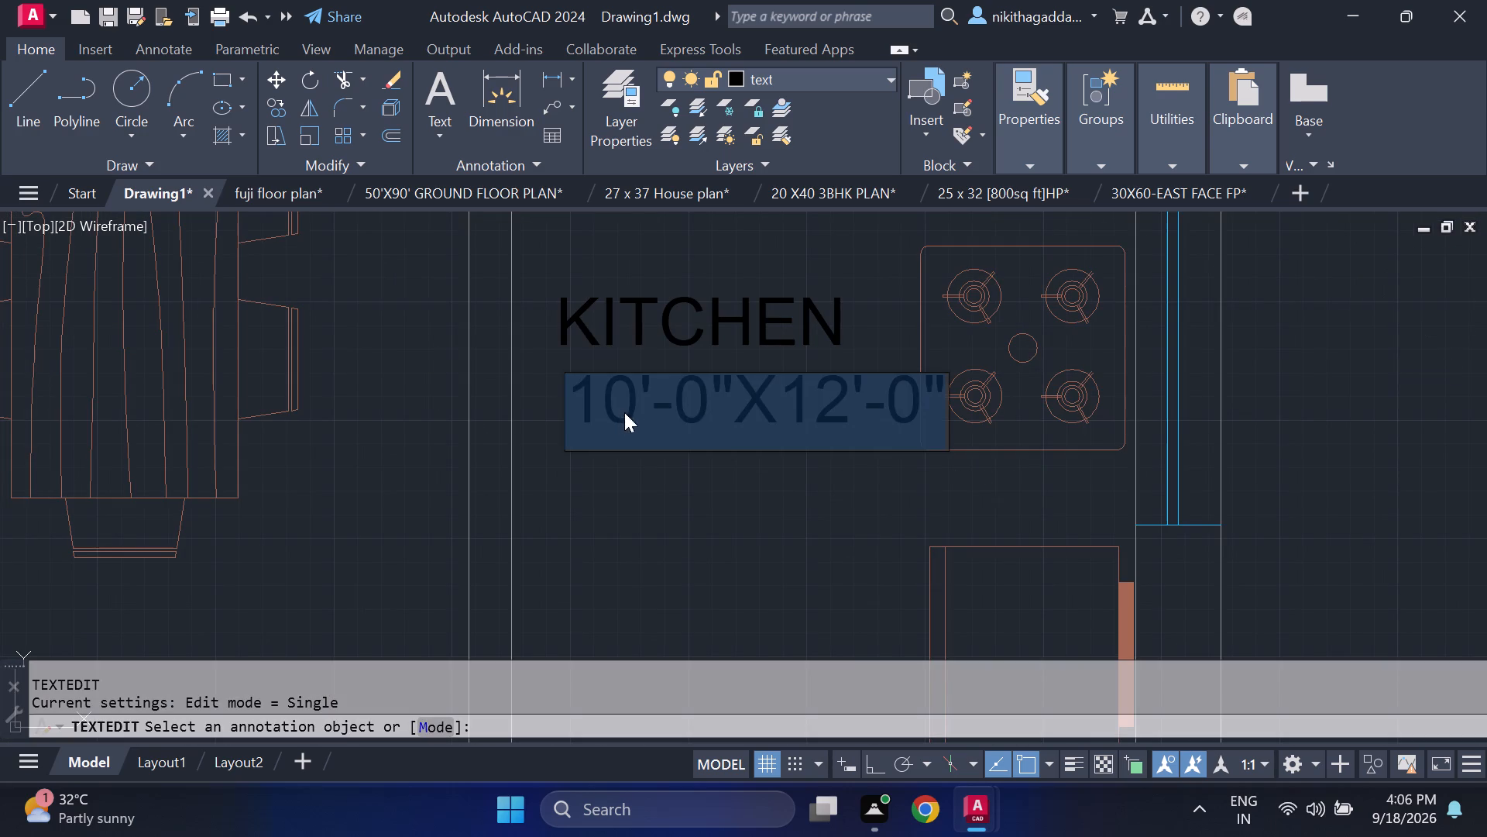
click(635, 407)
key(BackSpace)
key(BackSpace)
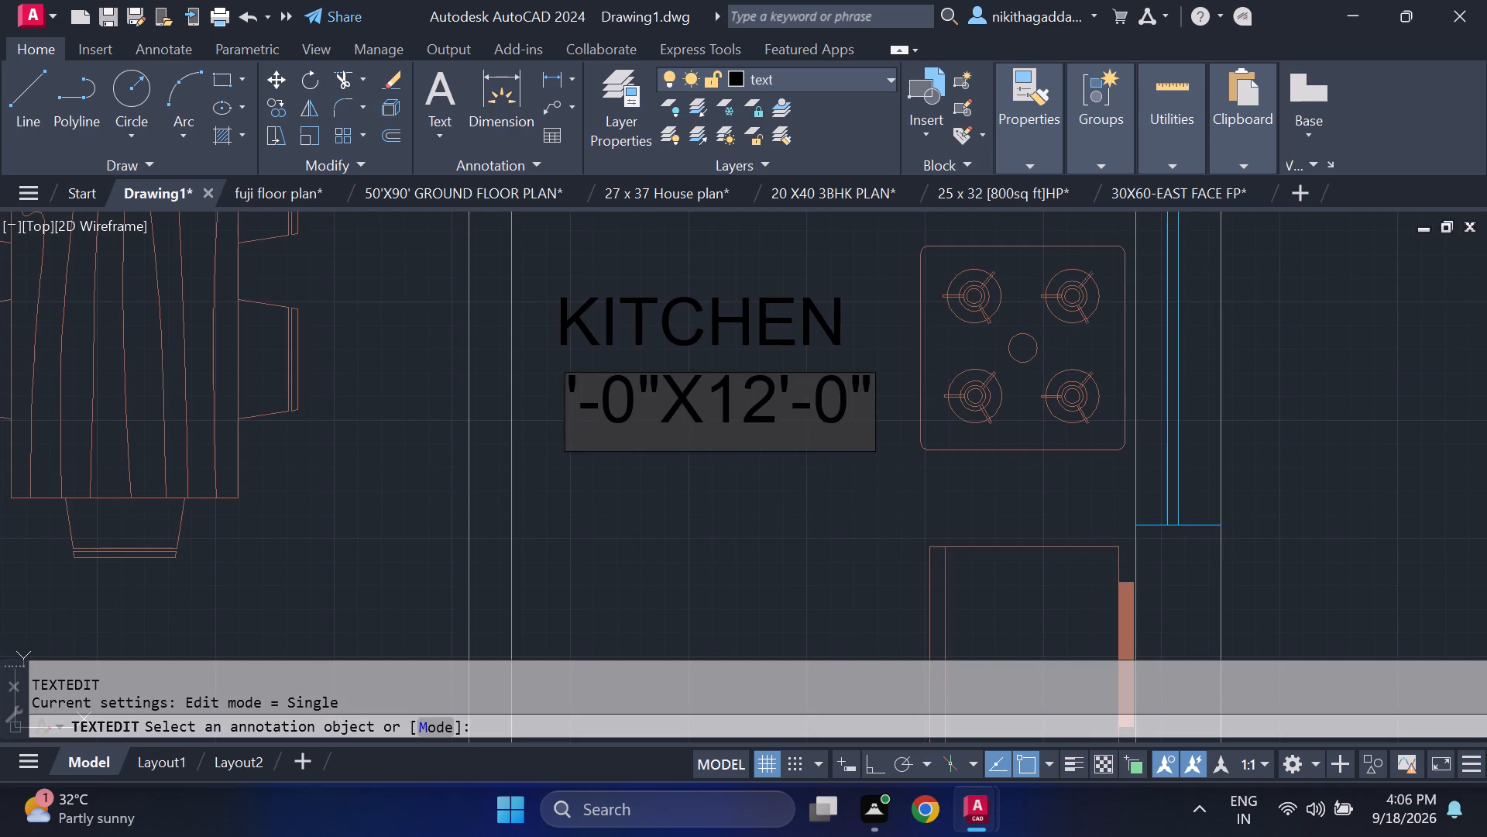
key(6)
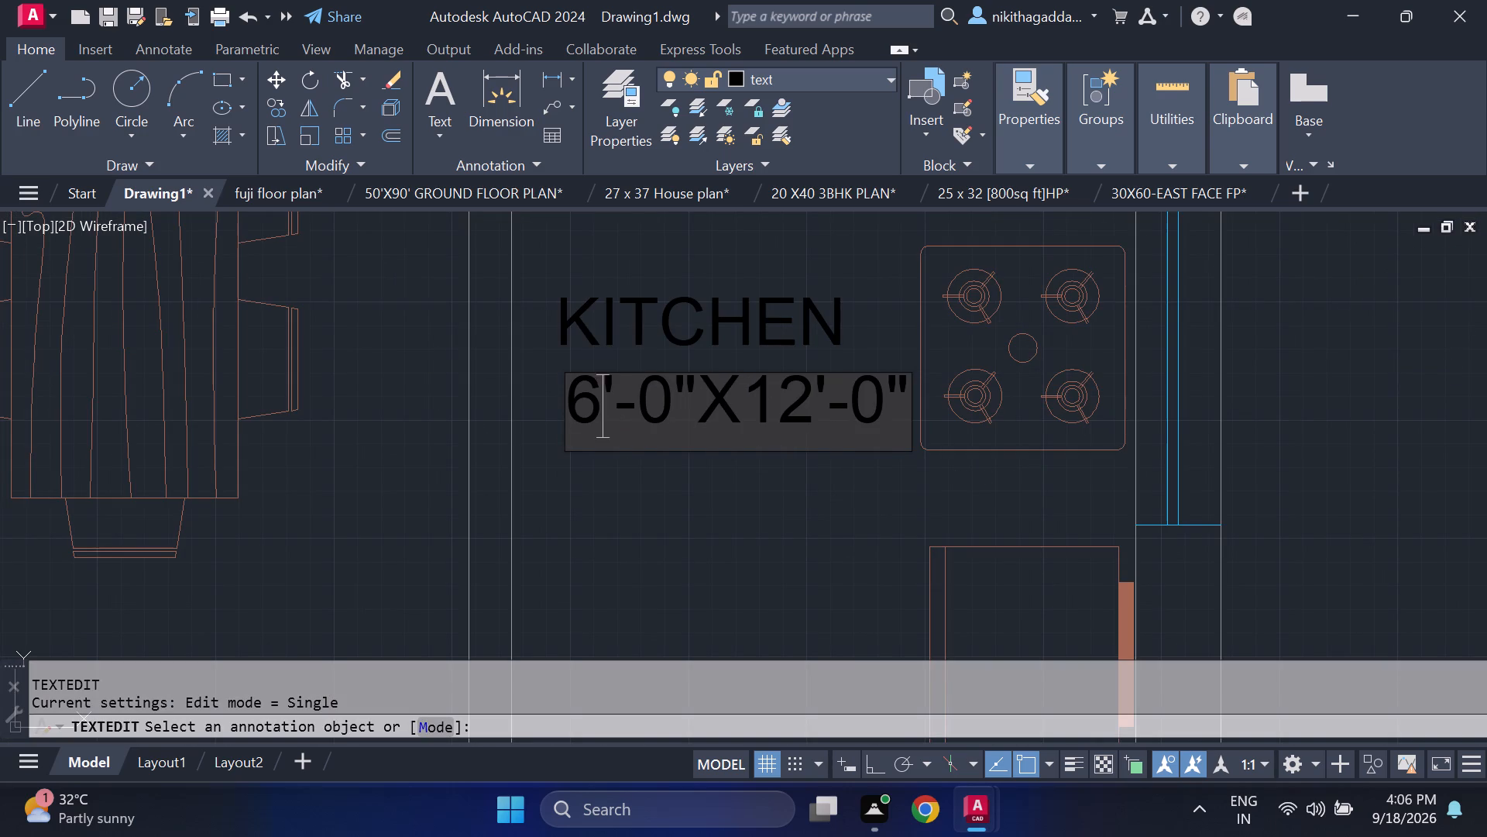
click(816, 400)
key(BackSpace)
key(BackSpace)
key(8)
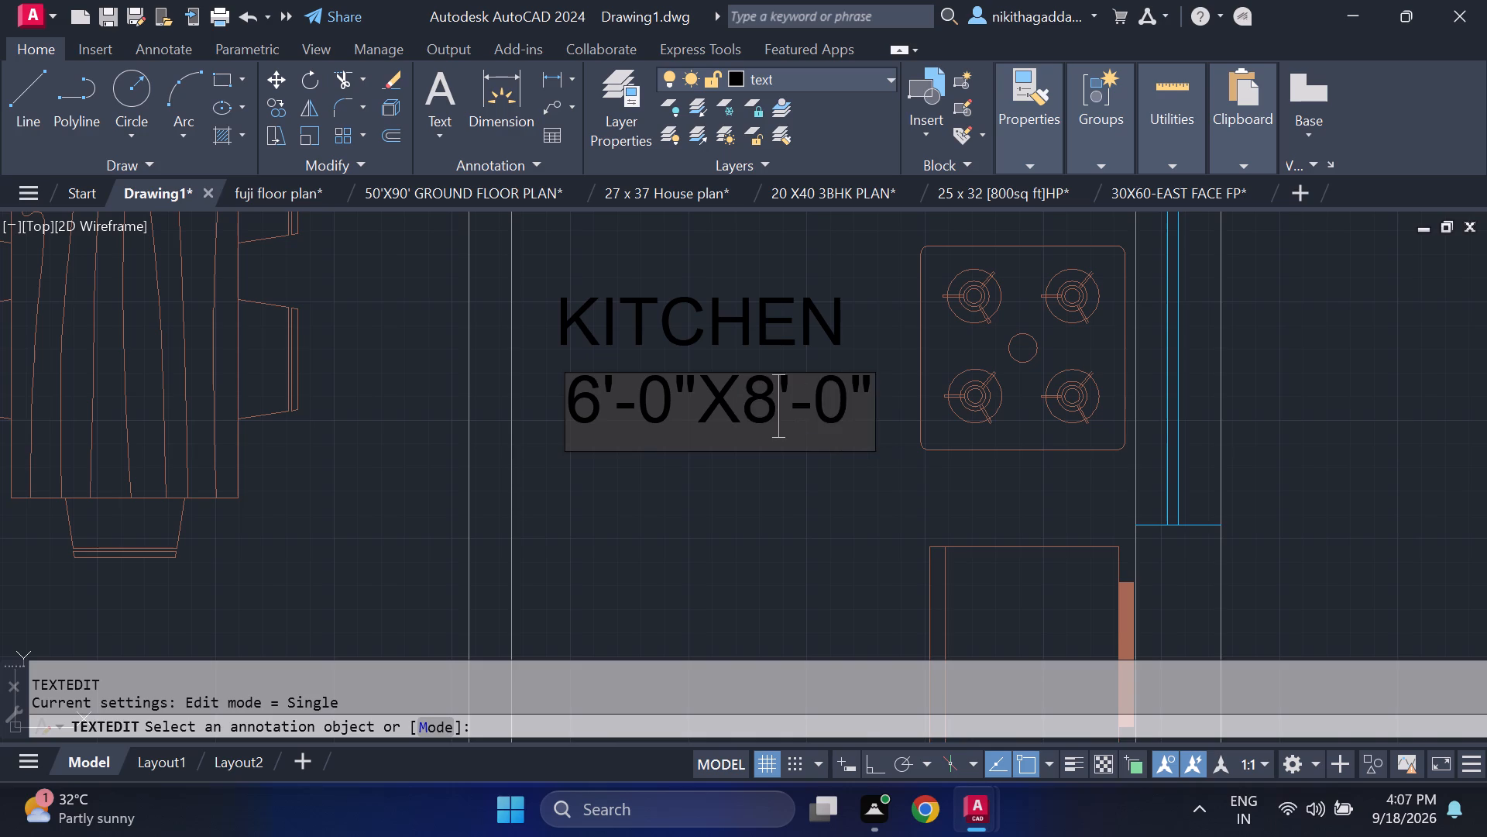
key(Return)
Replace the name line of the label between the sofa set and dining table with LIVING/DINING.
key(Return)
scroll(822, 424, down, 3)
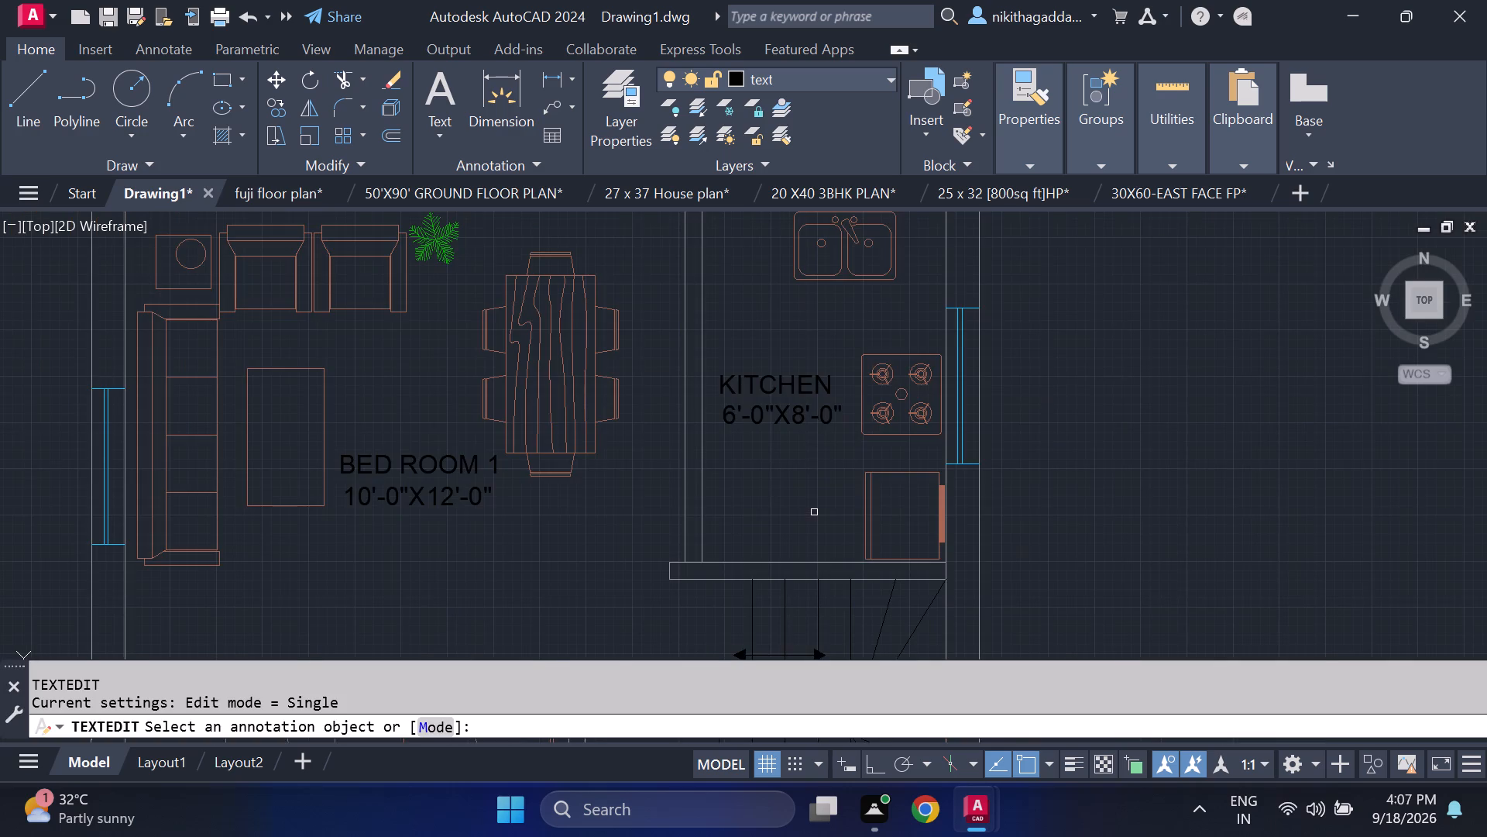
scroll(814, 512, down, 2)
scroll(625, 494, up, 3)
click(726, 496)
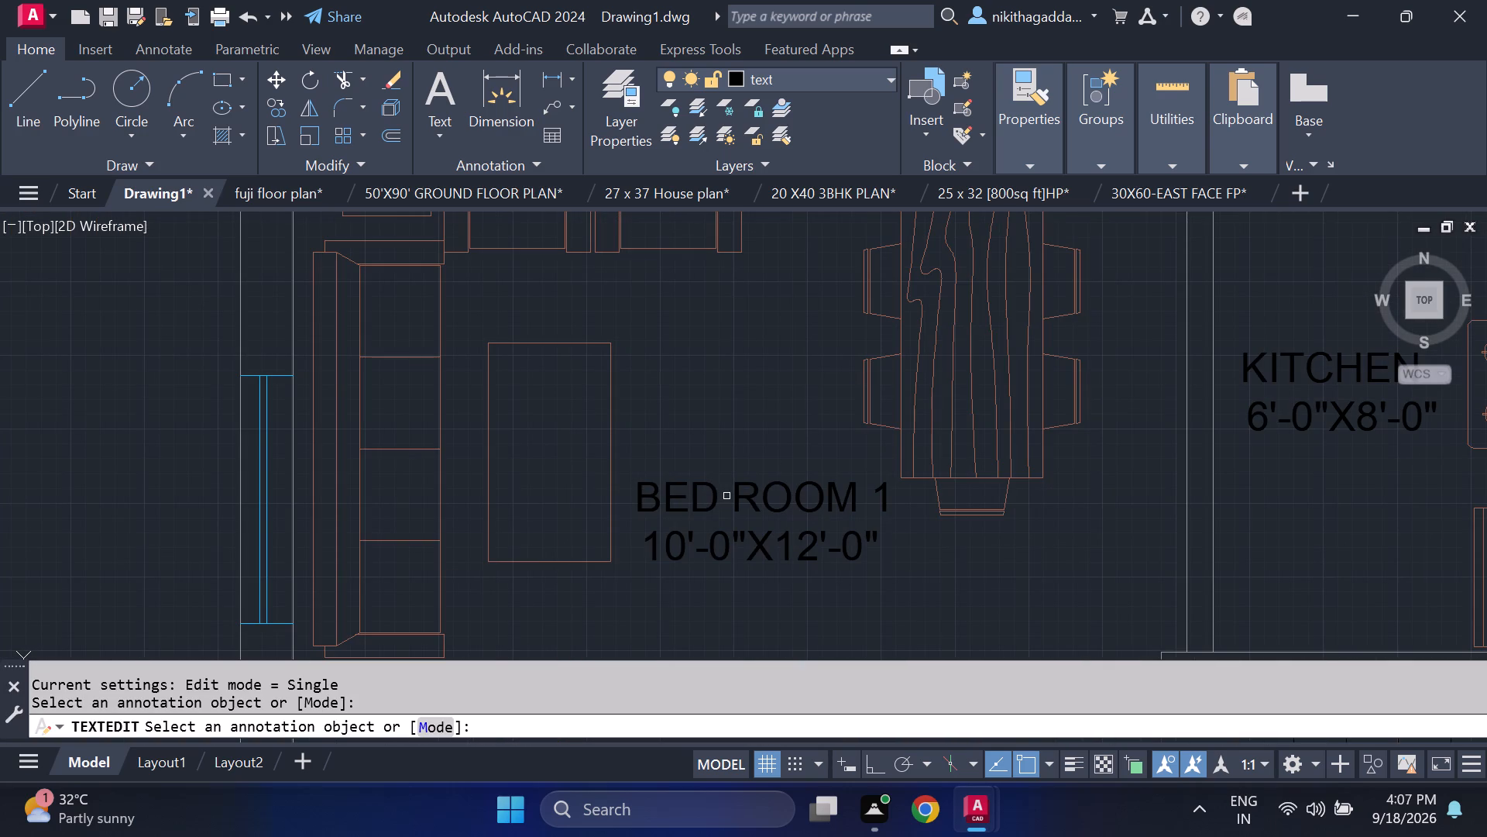
click(788, 501)
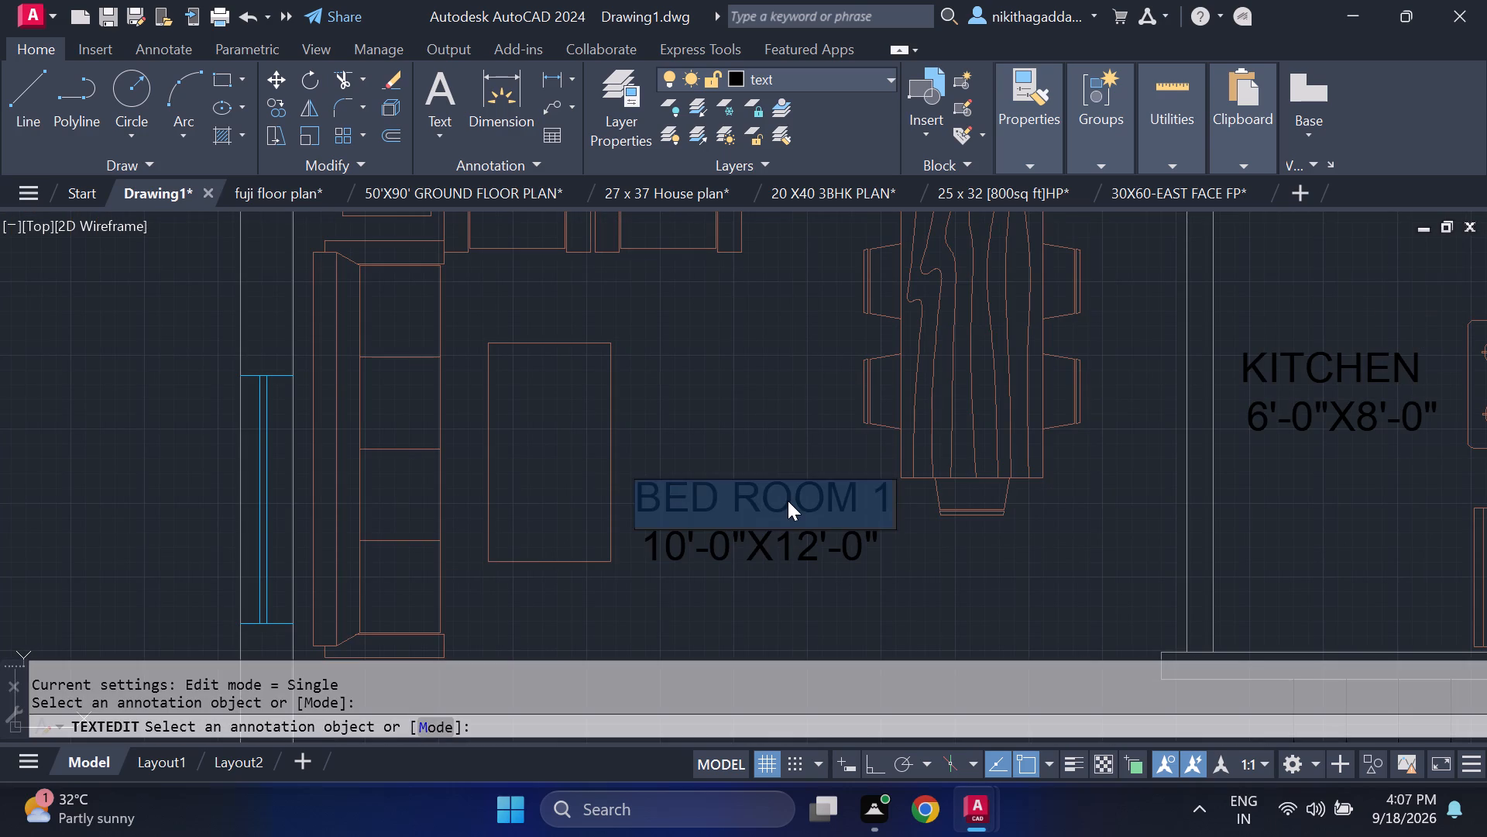
key(Delete)
key(l)
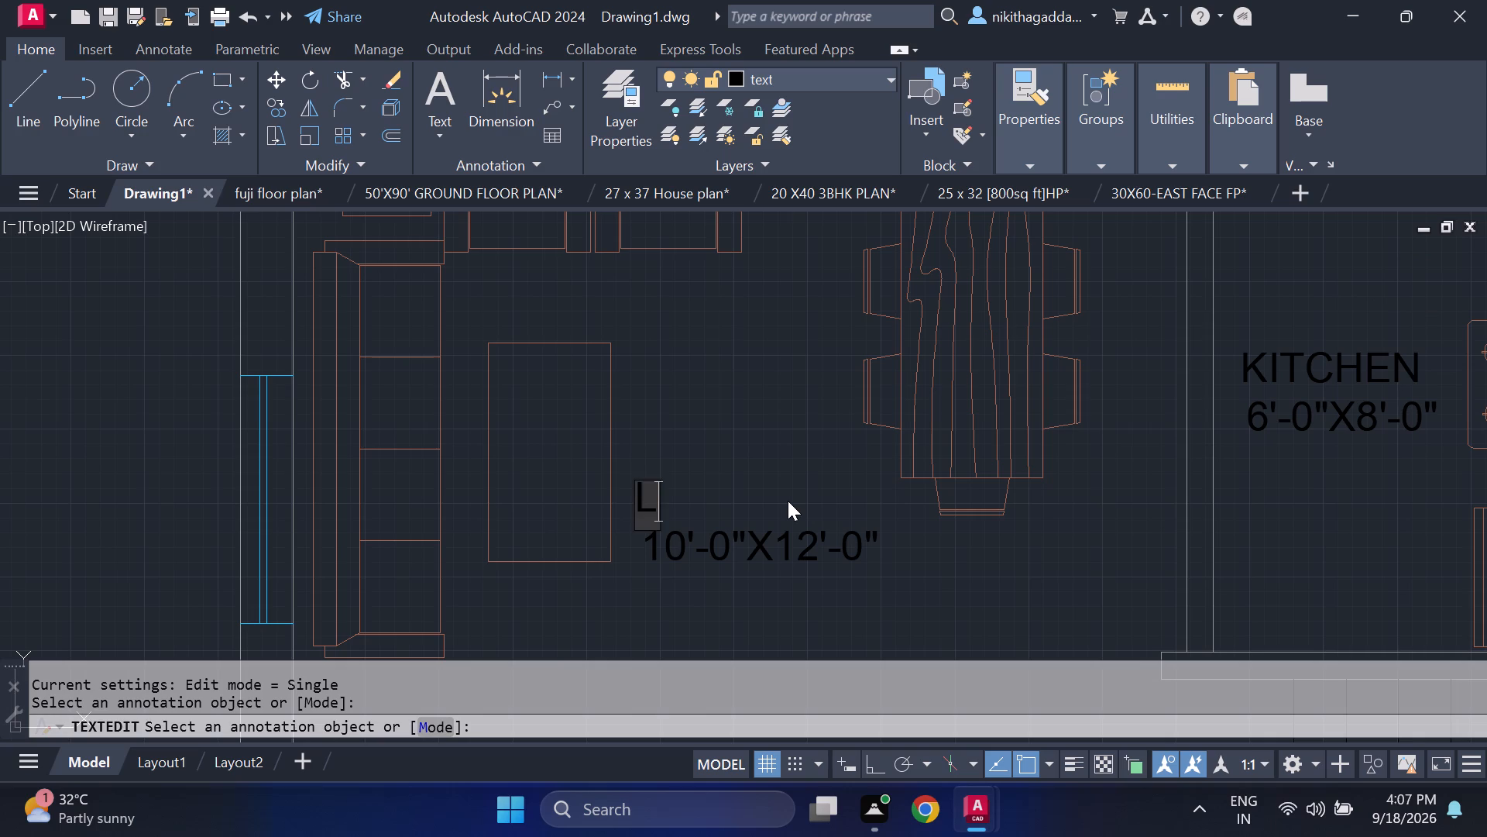
text(IVING)
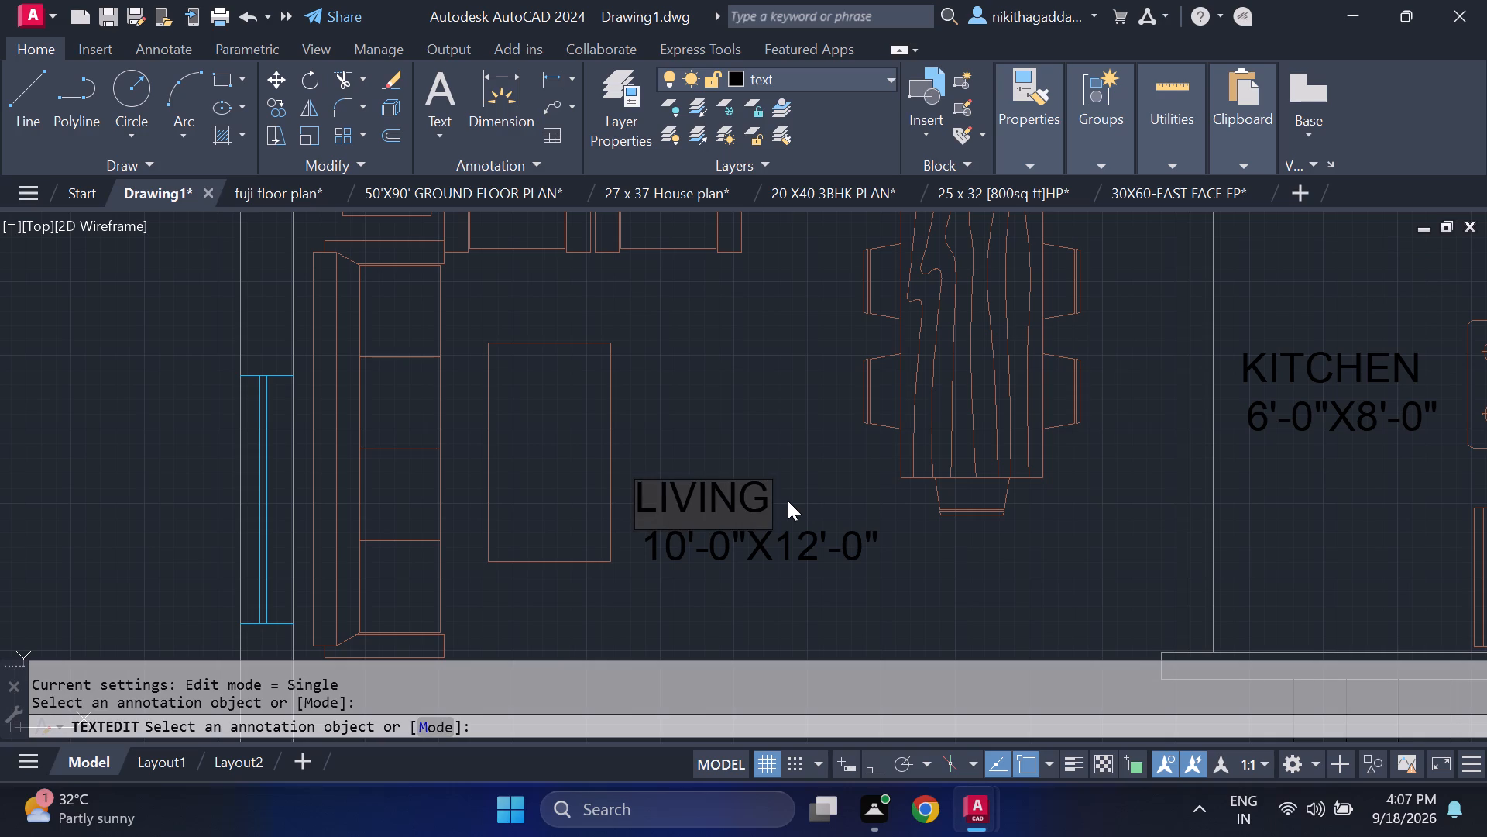
key(slash)
text(DINING)
key(Return)
Change the size line under LIVING/DINING to 13'-0"X11'-0".
key(Return)
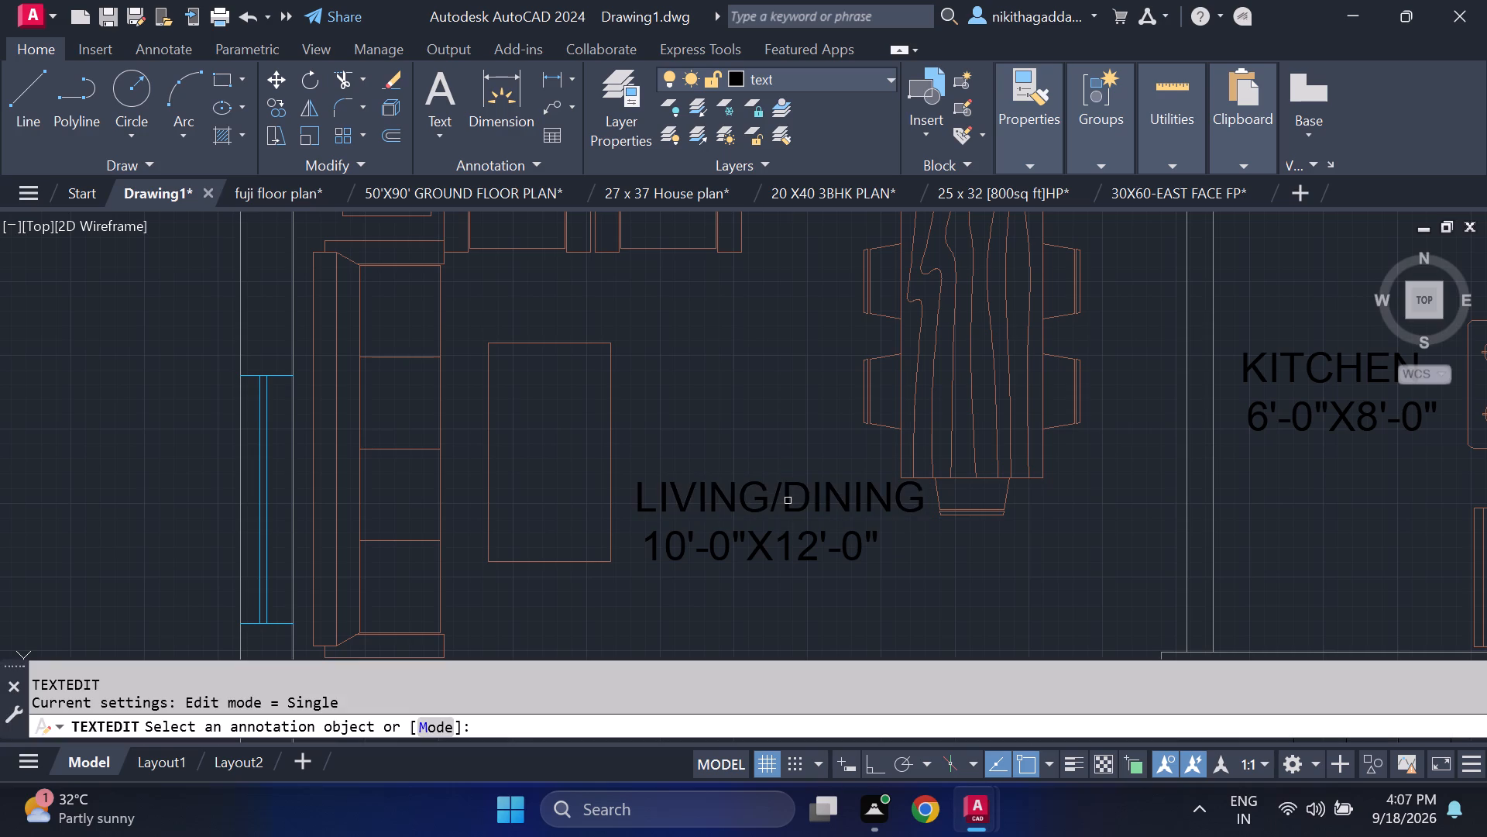
click(726, 549)
click(682, 550)
key(BackSpace)
key(3)
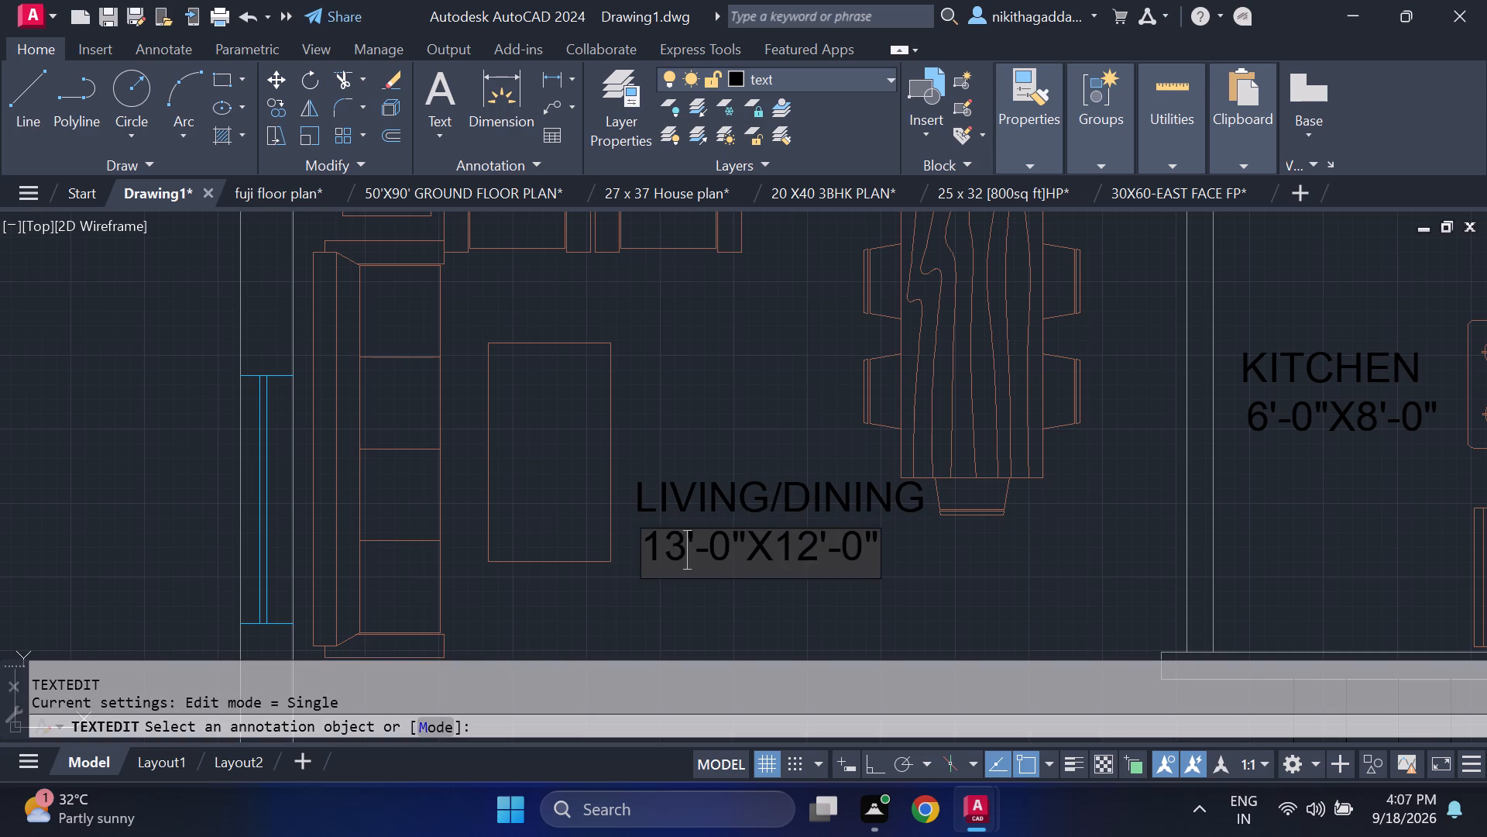
click(819, 543)
key(BackSpace)
key(1)
key(Return)
Replace the name line of the southwest sitting room's label with DRAWING ROOM.
key(Return)
scroll(823, 553, down, 3)
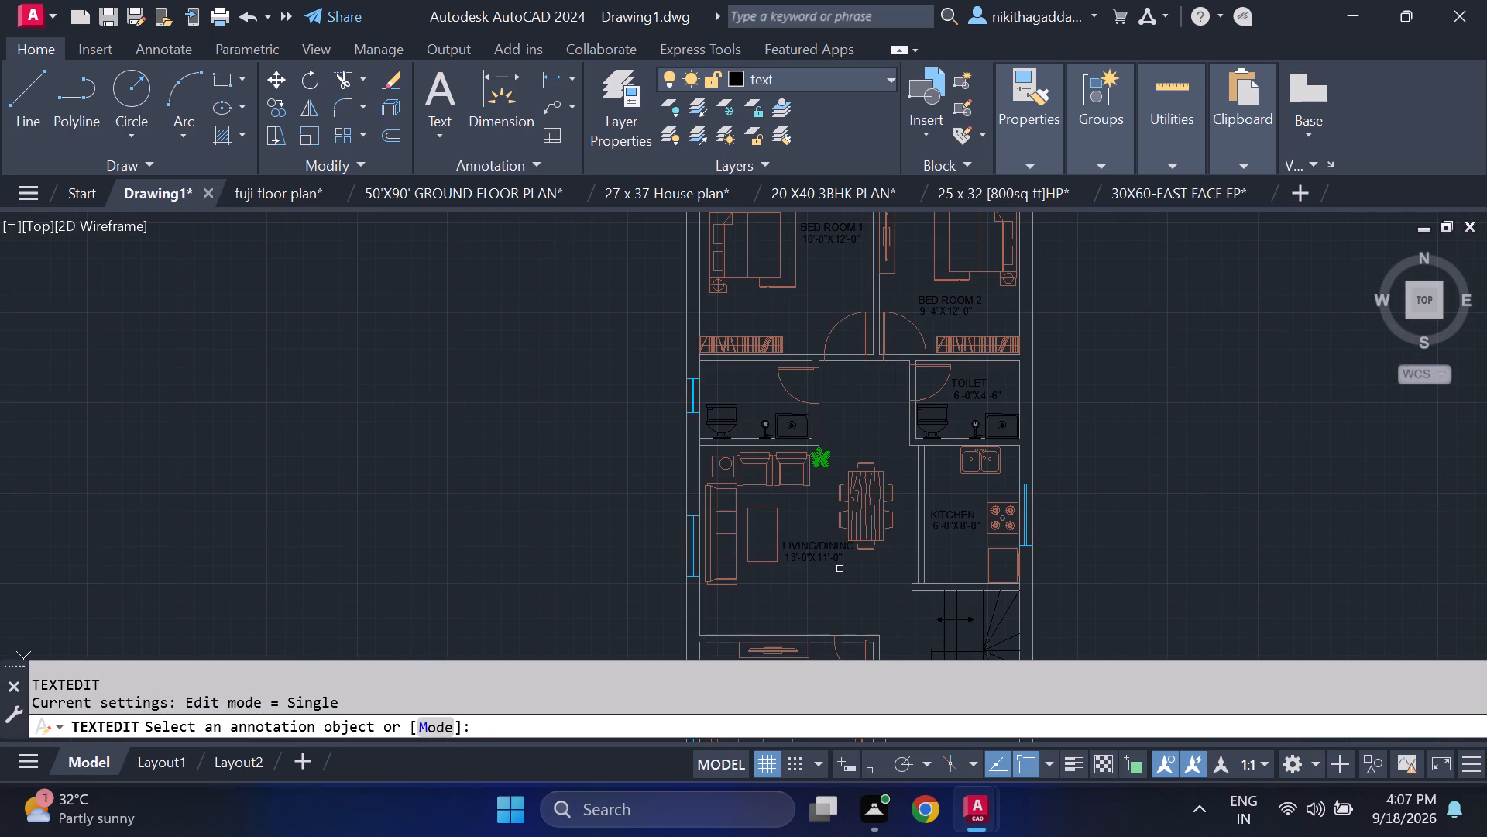
middle_drag(864, 601, 748, 336)
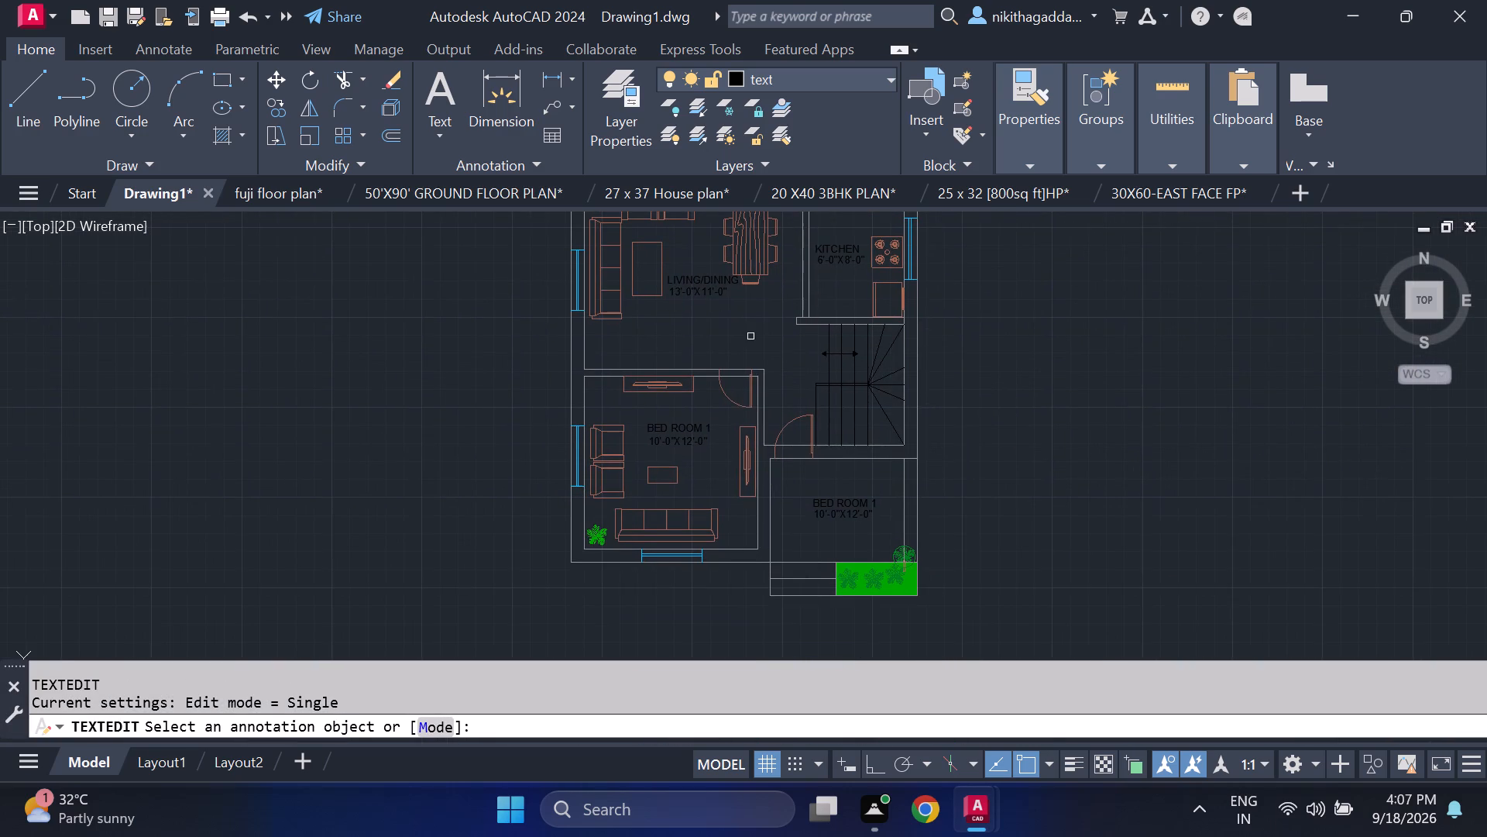
scroll(651, 453, up, 2)
click(741, 394)
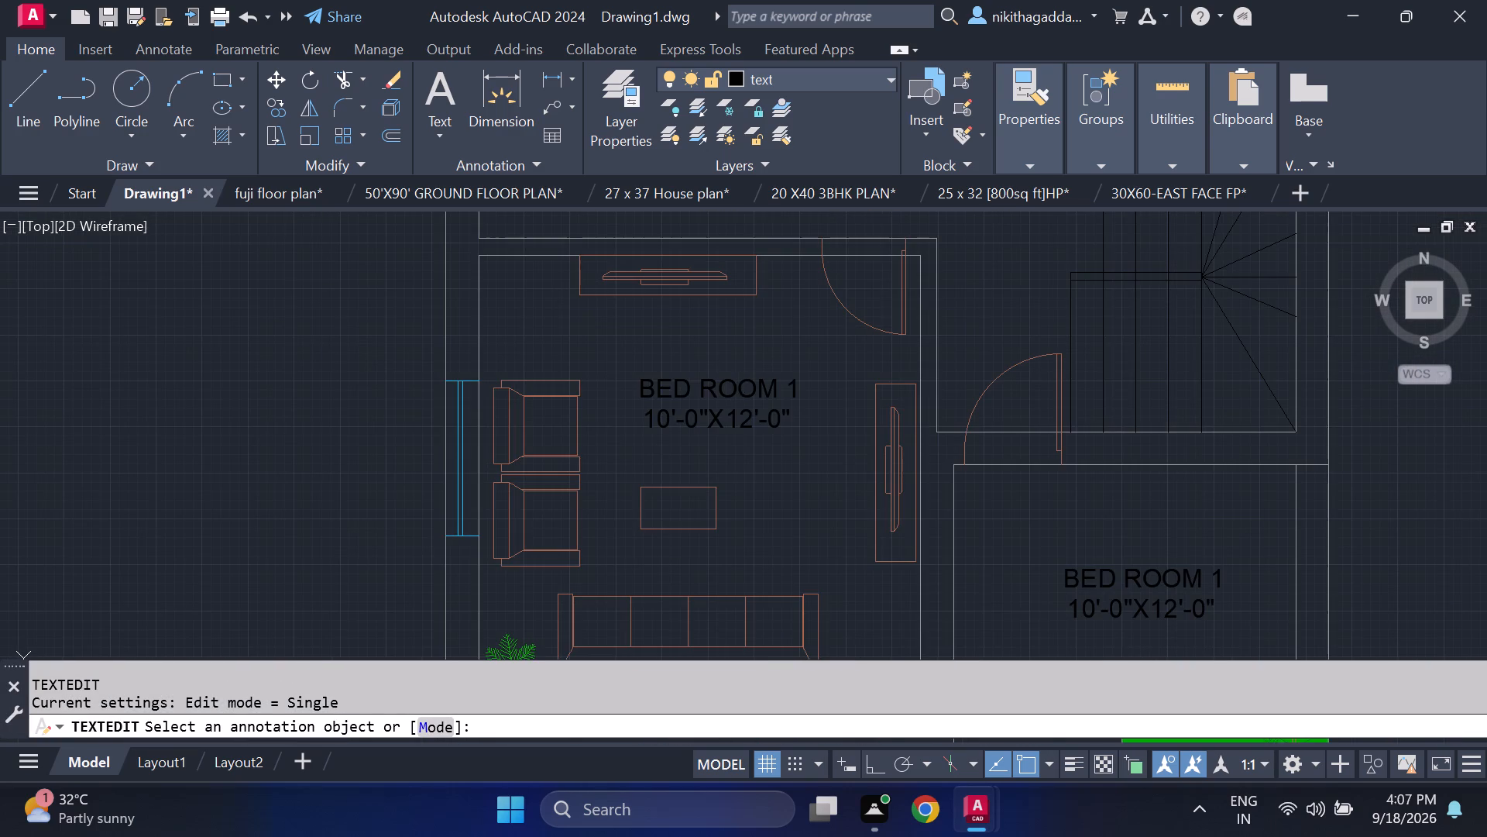
key(Delete)
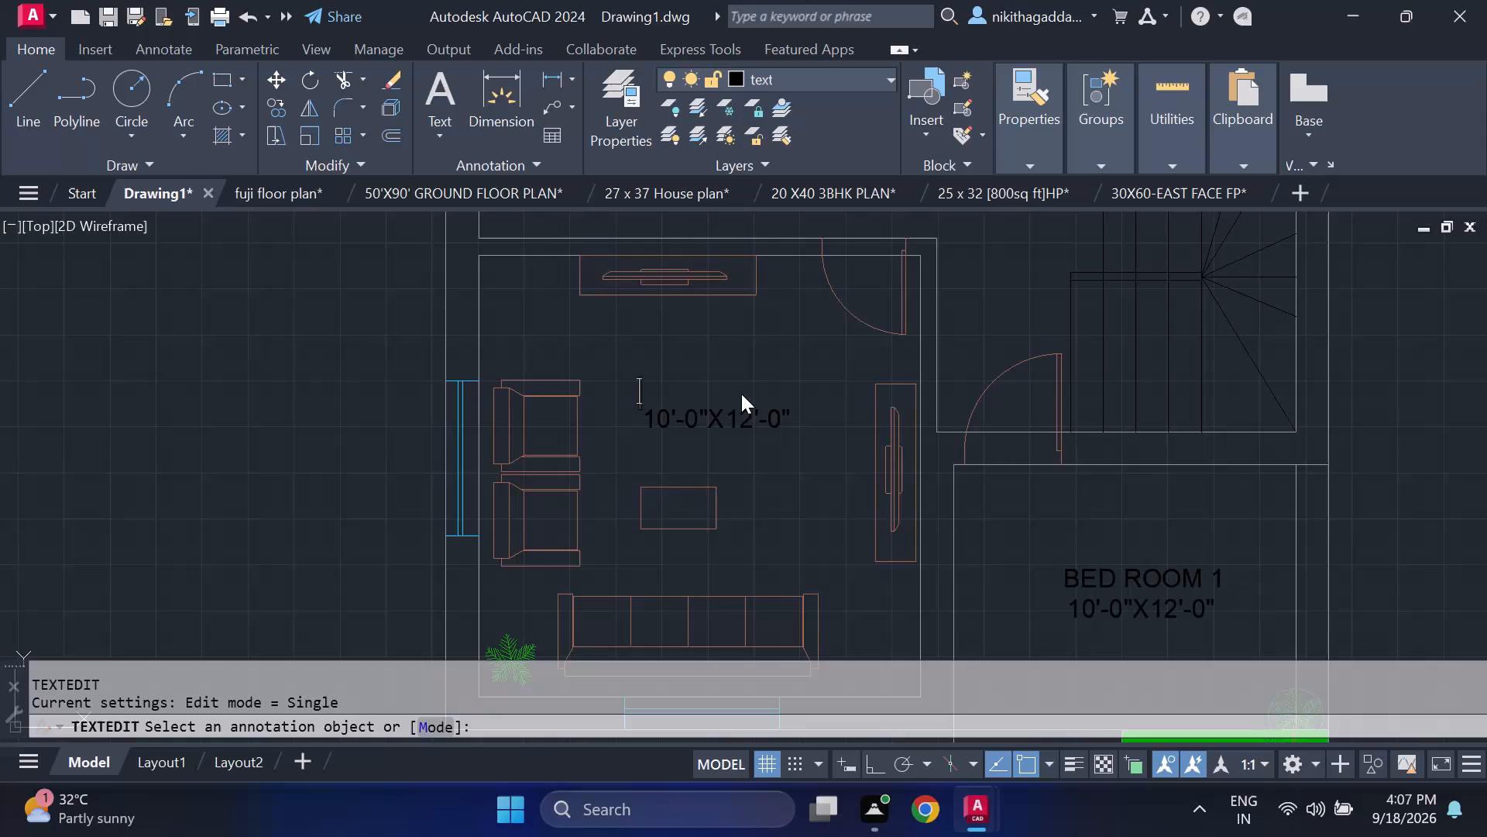
text(DRAWING ROOM)
key(Return)
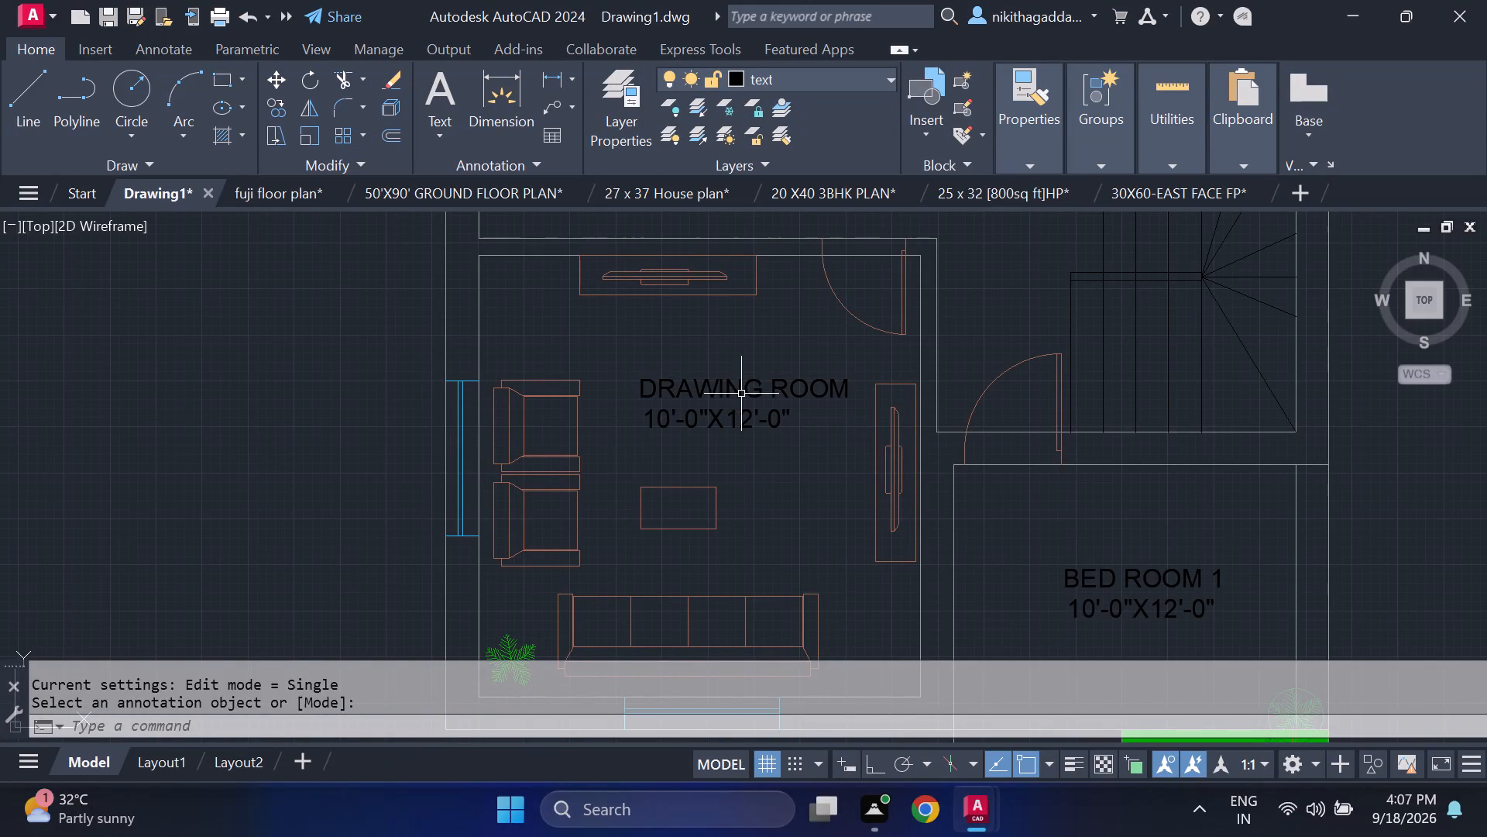
Change the size line under DRAWING ROOM to 10'-0"X10'-0".
key(Return)
scroll(743, 403, up, 2)
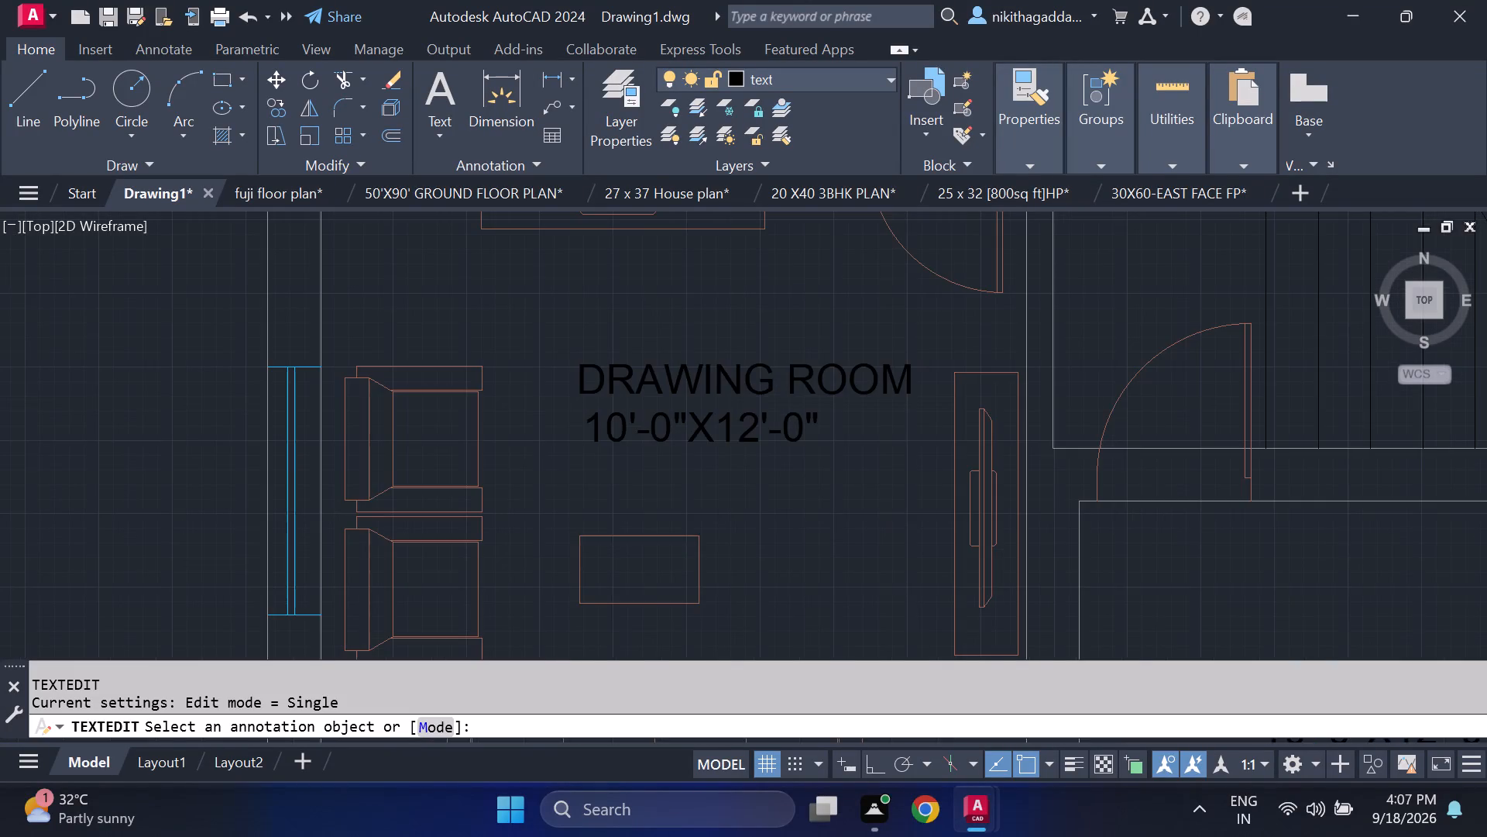
click(684, 452)
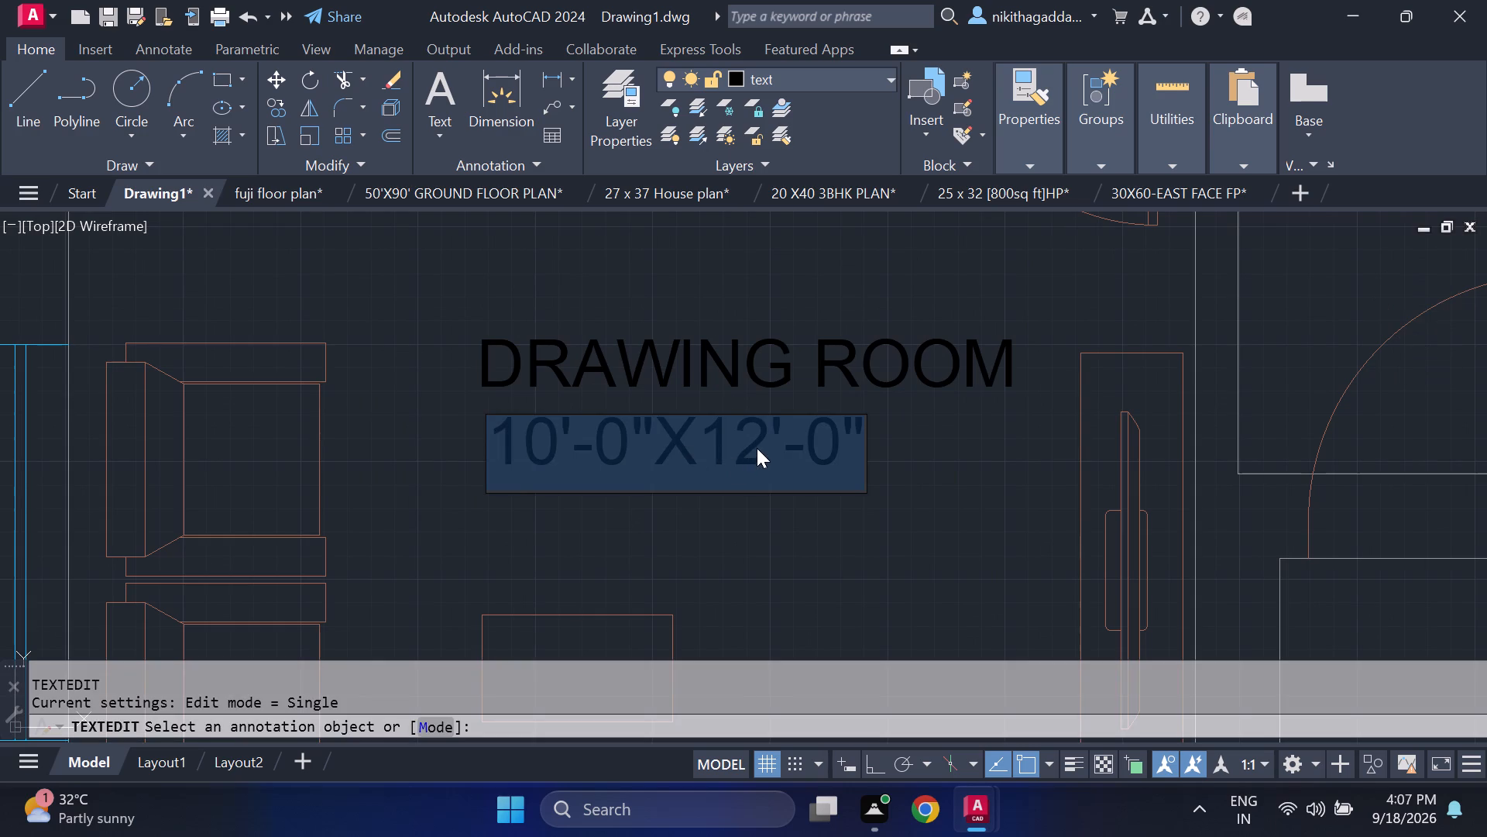
click(757, 448)
key(BackSpace)
key(0)
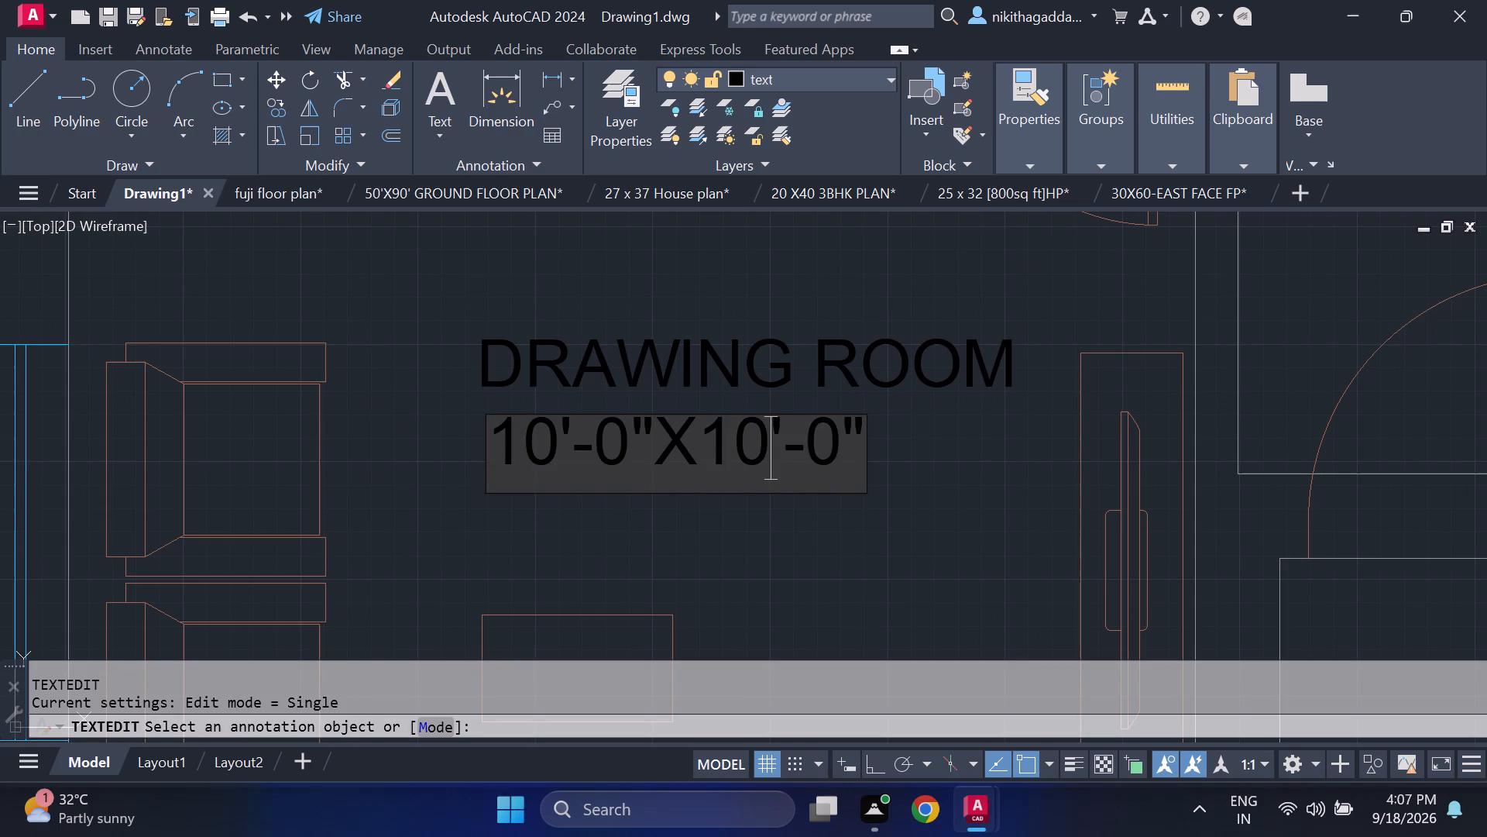
key(Return)
key(Return)
scroll(733, 389, down, 1)
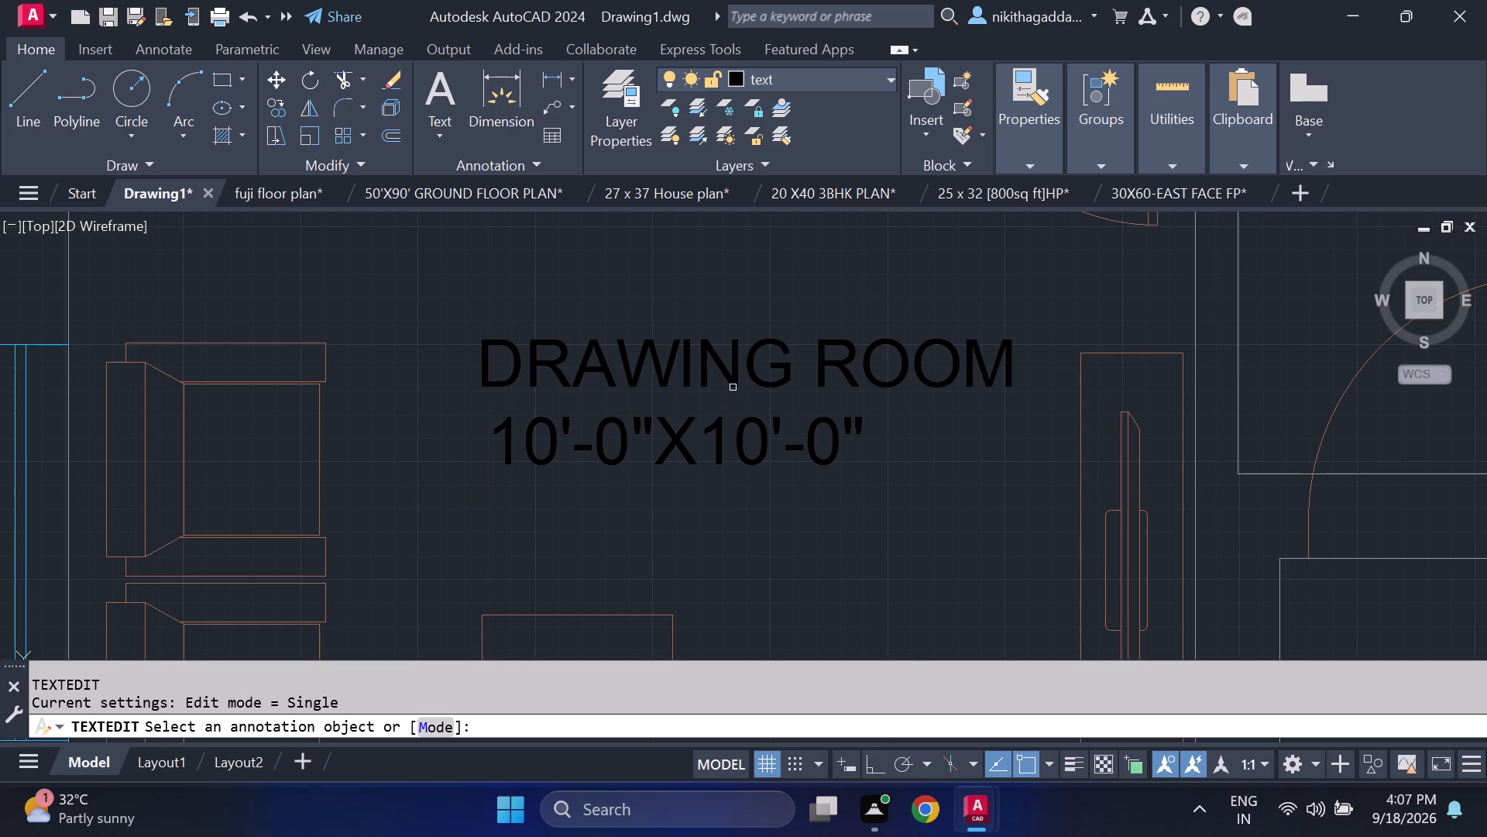
Replace the name line of the BED ROOM 1 label in the southeast entrance area with PORCH.
scroll(735, 394, down, 2)
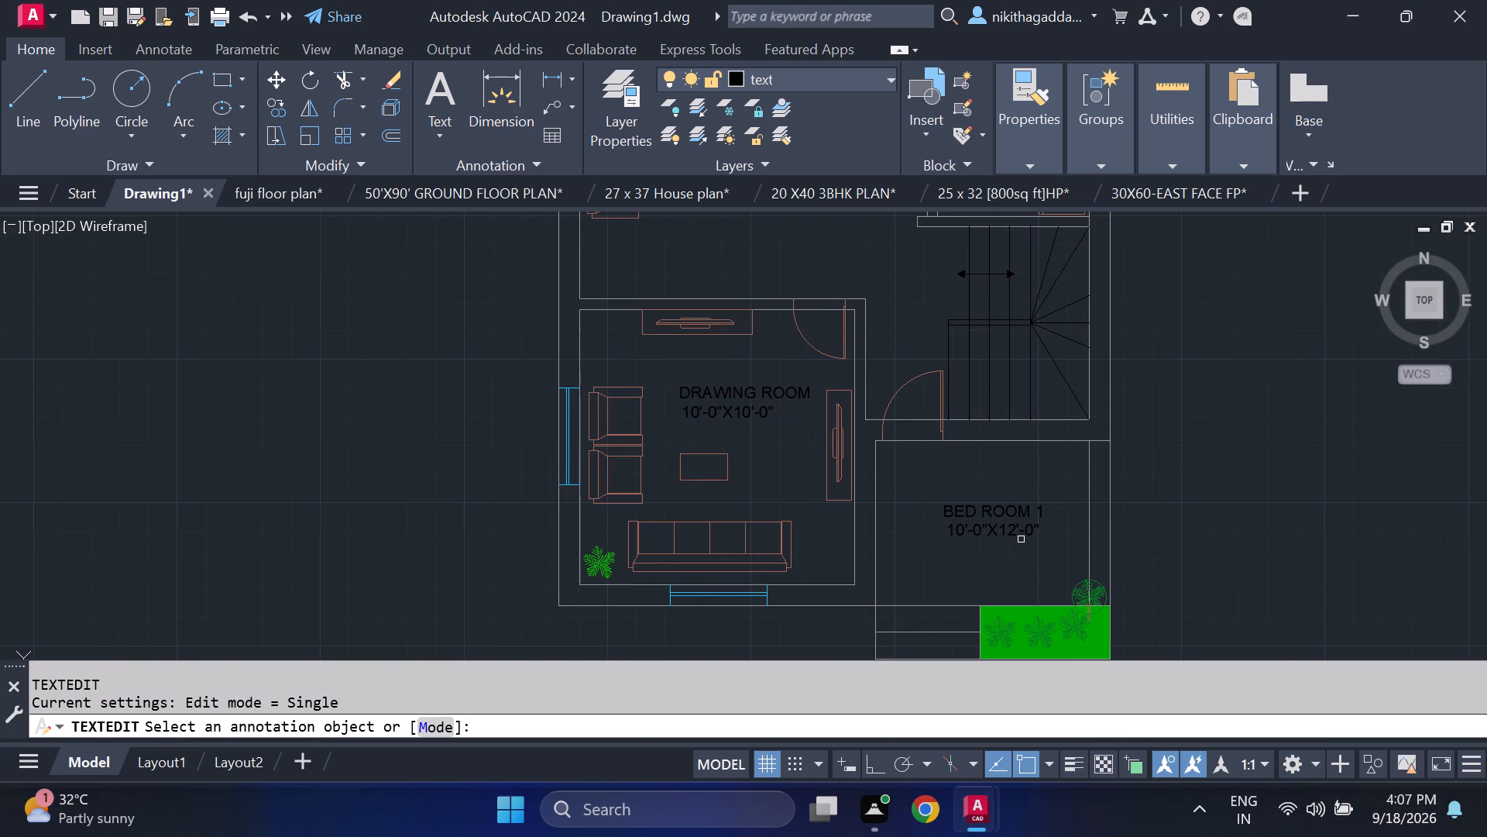
scroll(1020, 540, up, 2)
click(1011, 465)
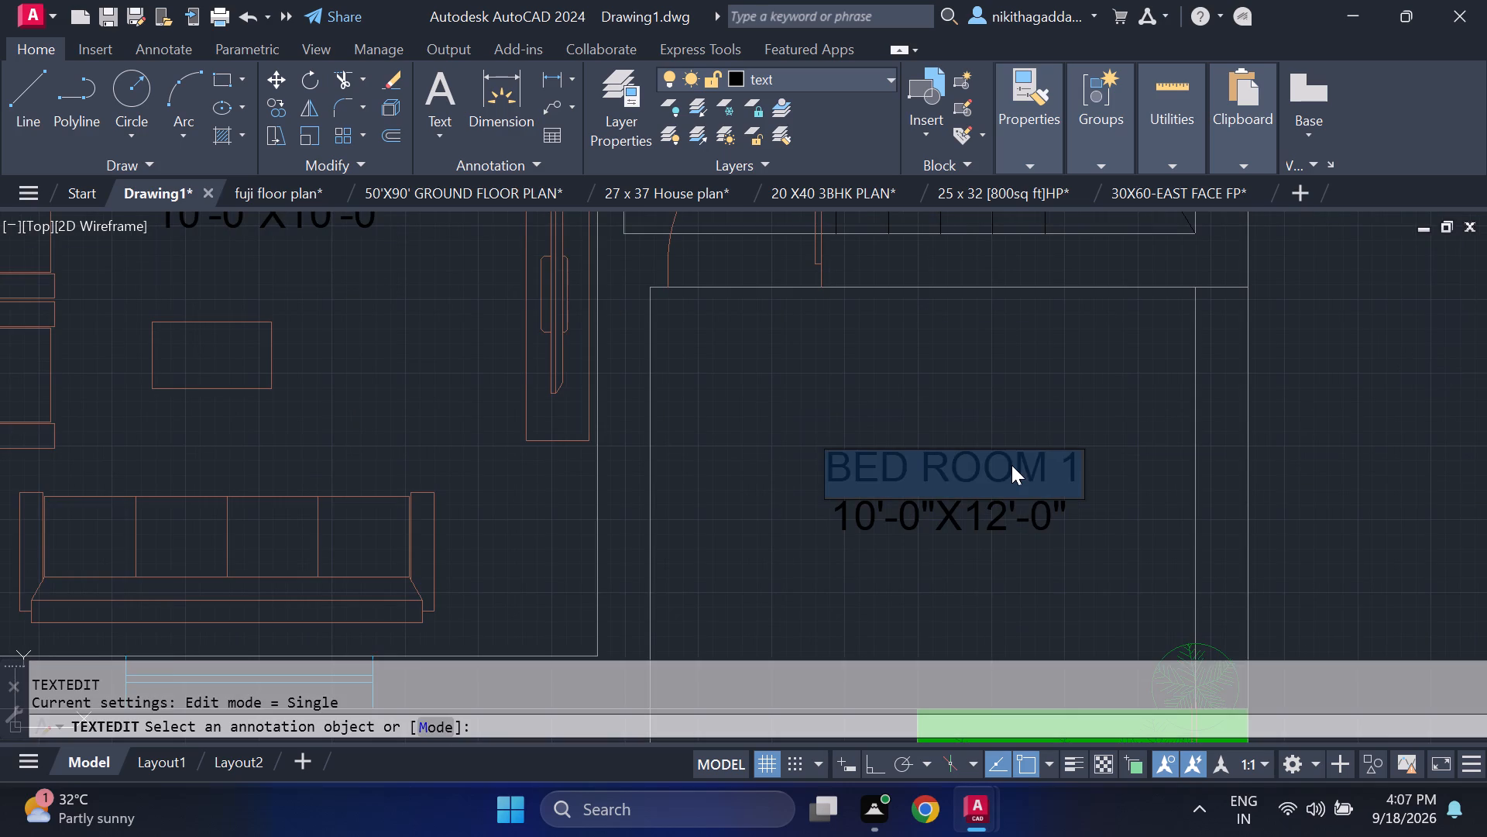
key(Delete)
text(PORCH)
key(Return)
key(Return)
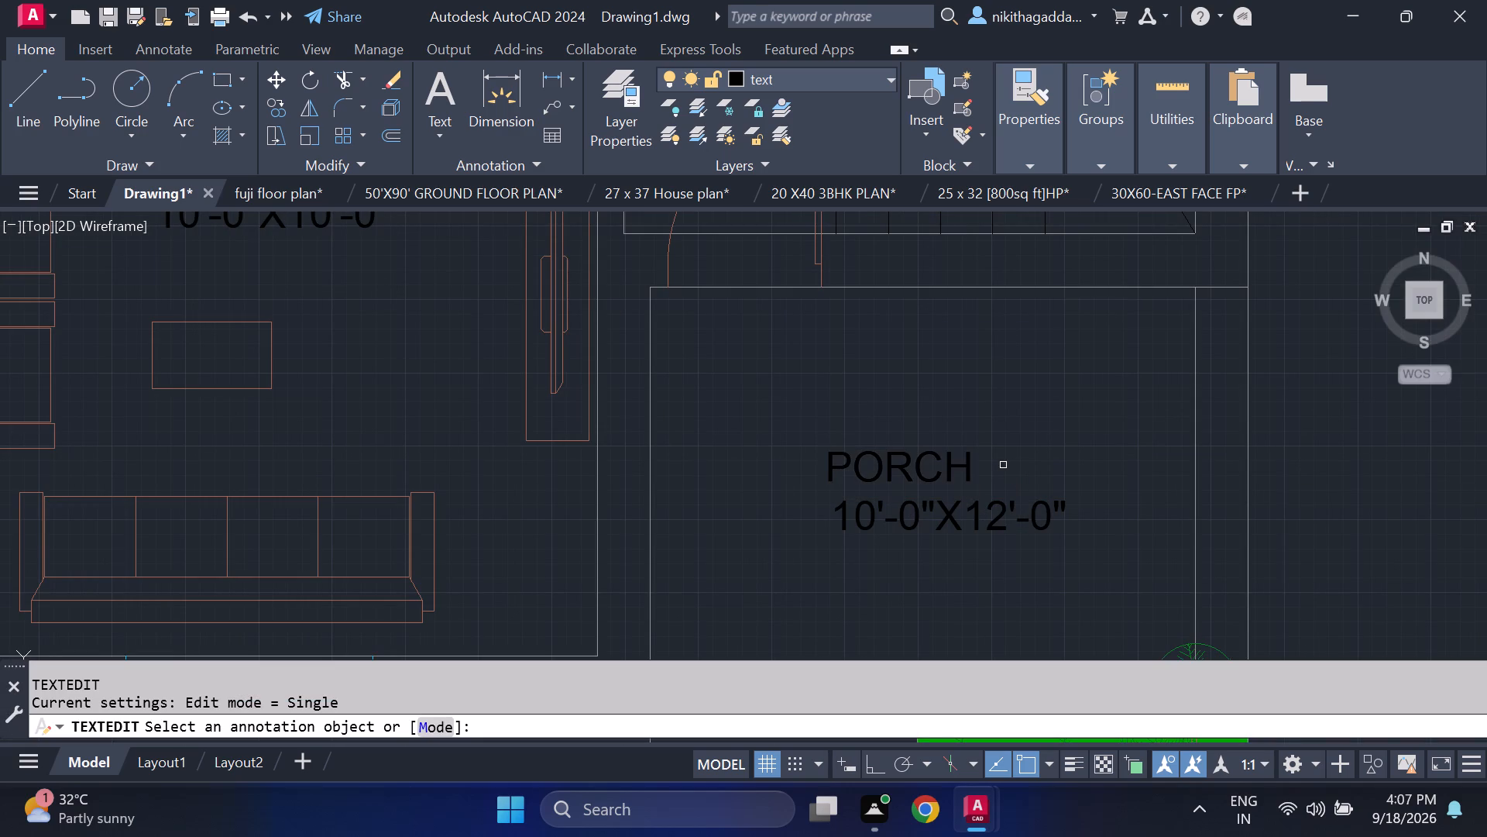
Change the size line under PORCH to 9'-4"X6'-0".
scroll(983, 505, up, 1)
click(791, 503)
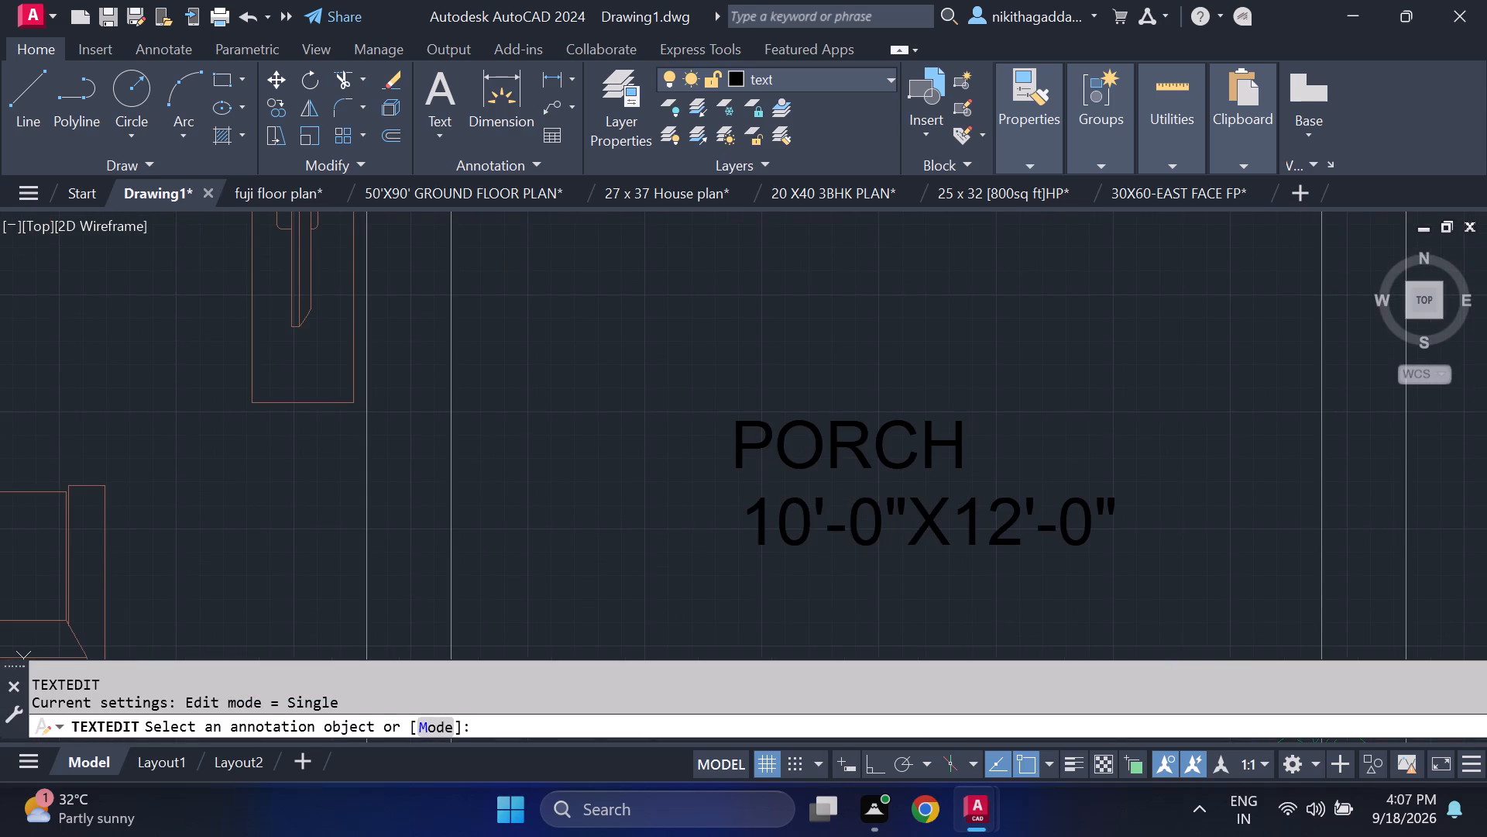
click(809, 518)
key(BackSpace)
key(BackSpace)
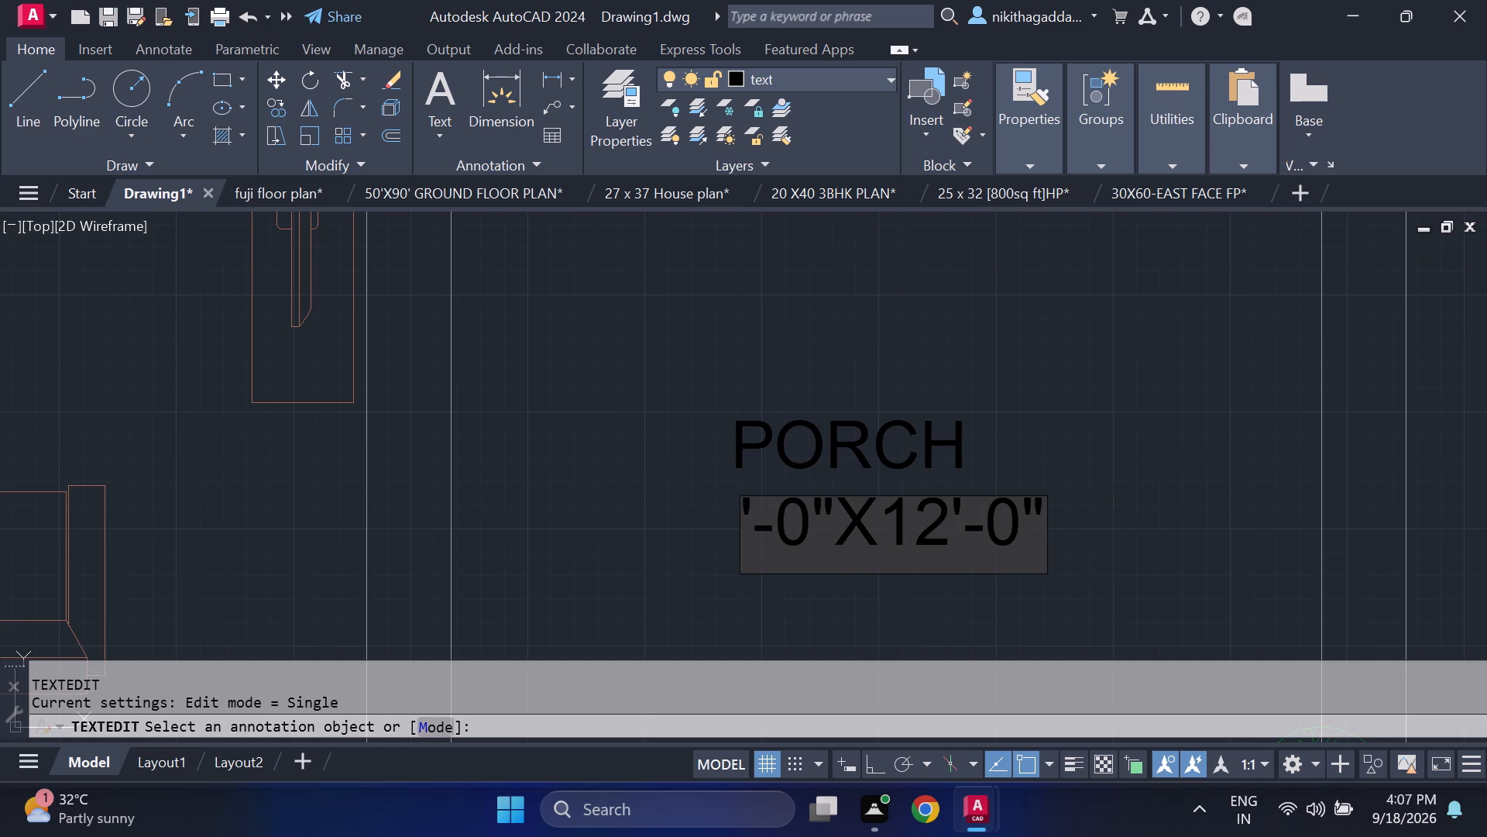
key(9)
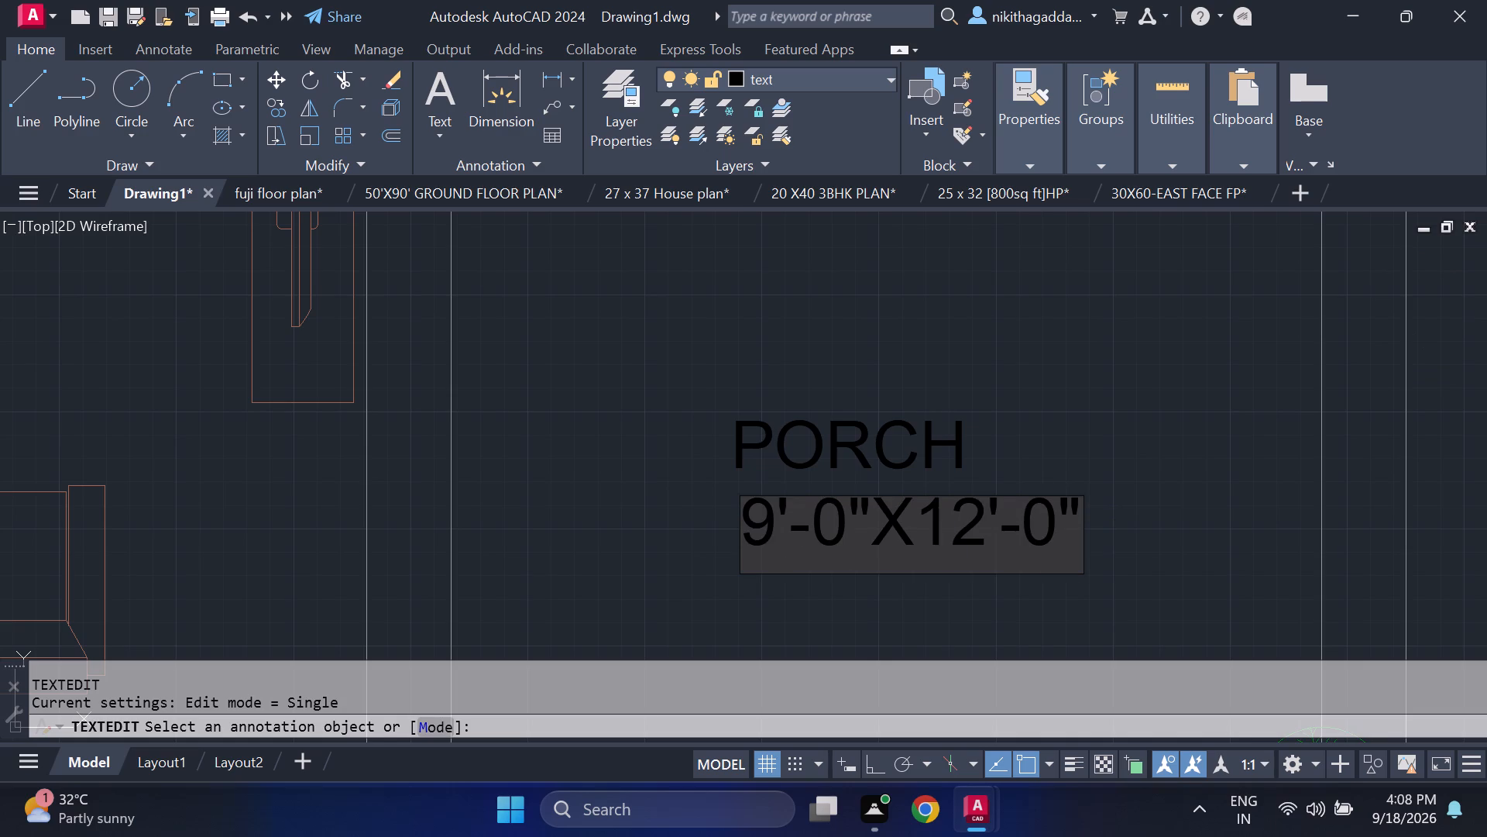
click(849, 525)
key(BackSpace)
key(4)
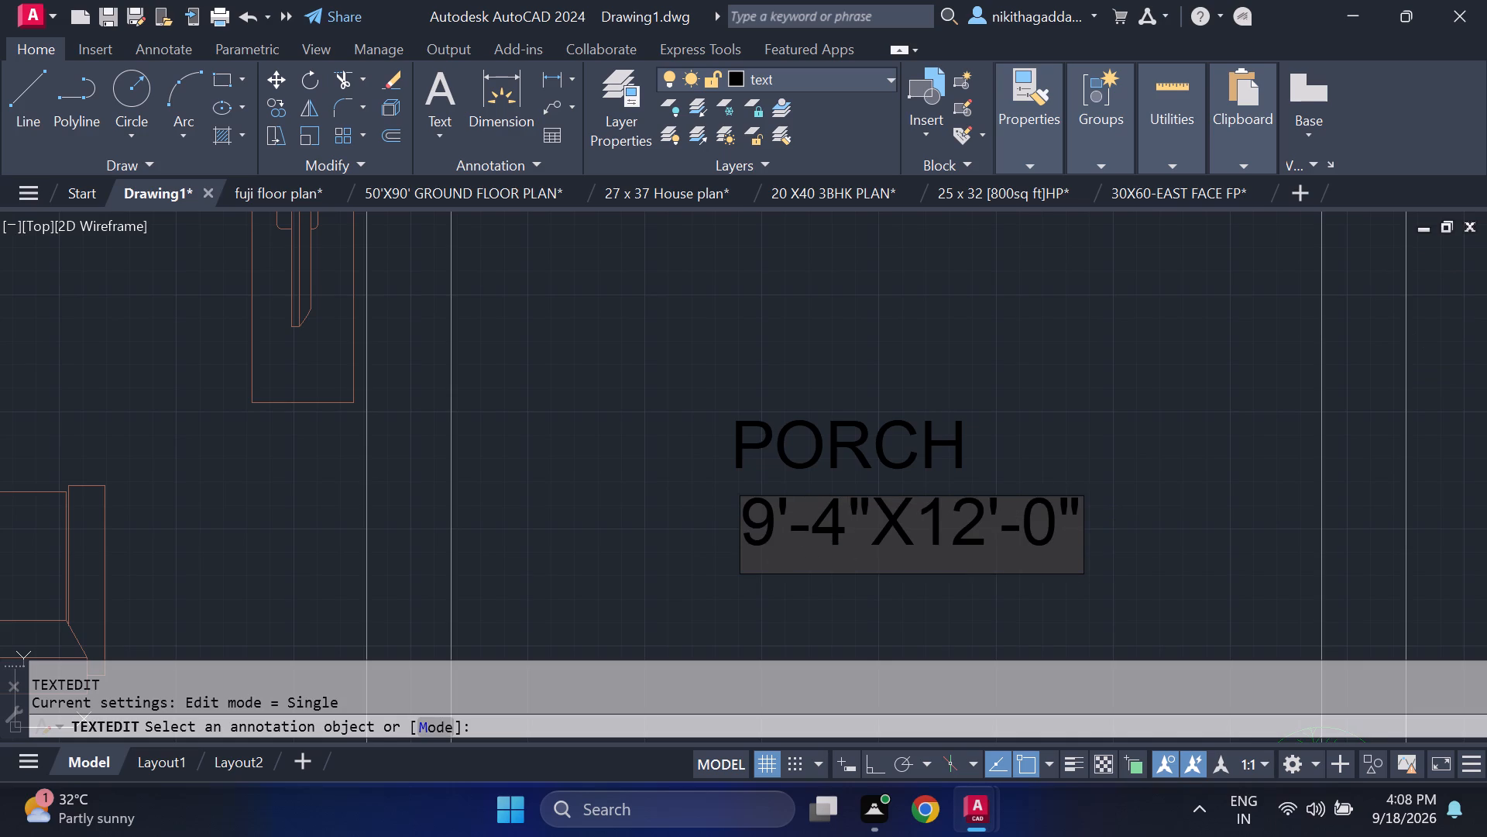
click(991, 531)
key(BackSpace)
key(BackSpace)
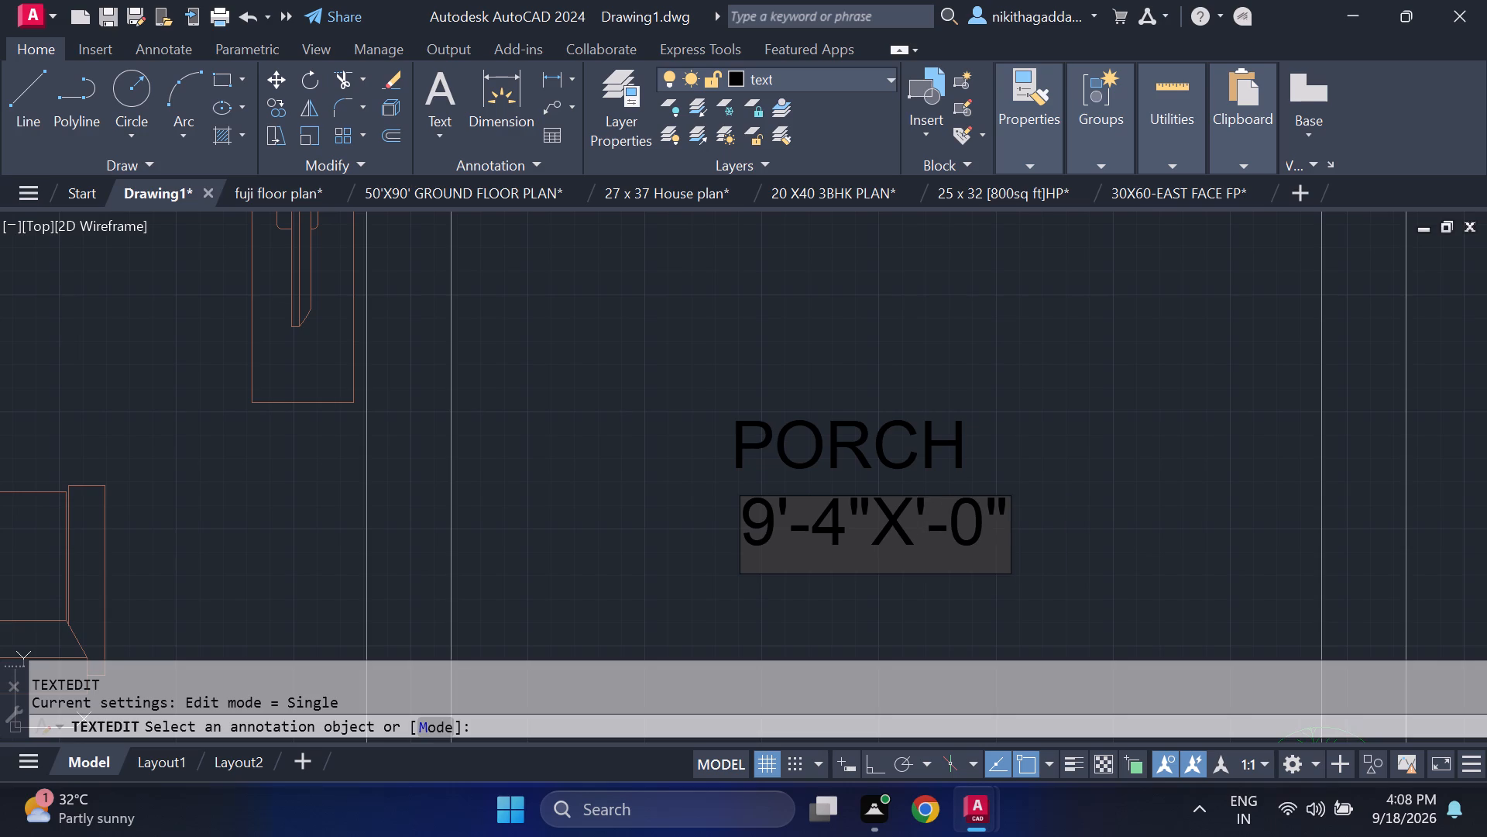
key(6)
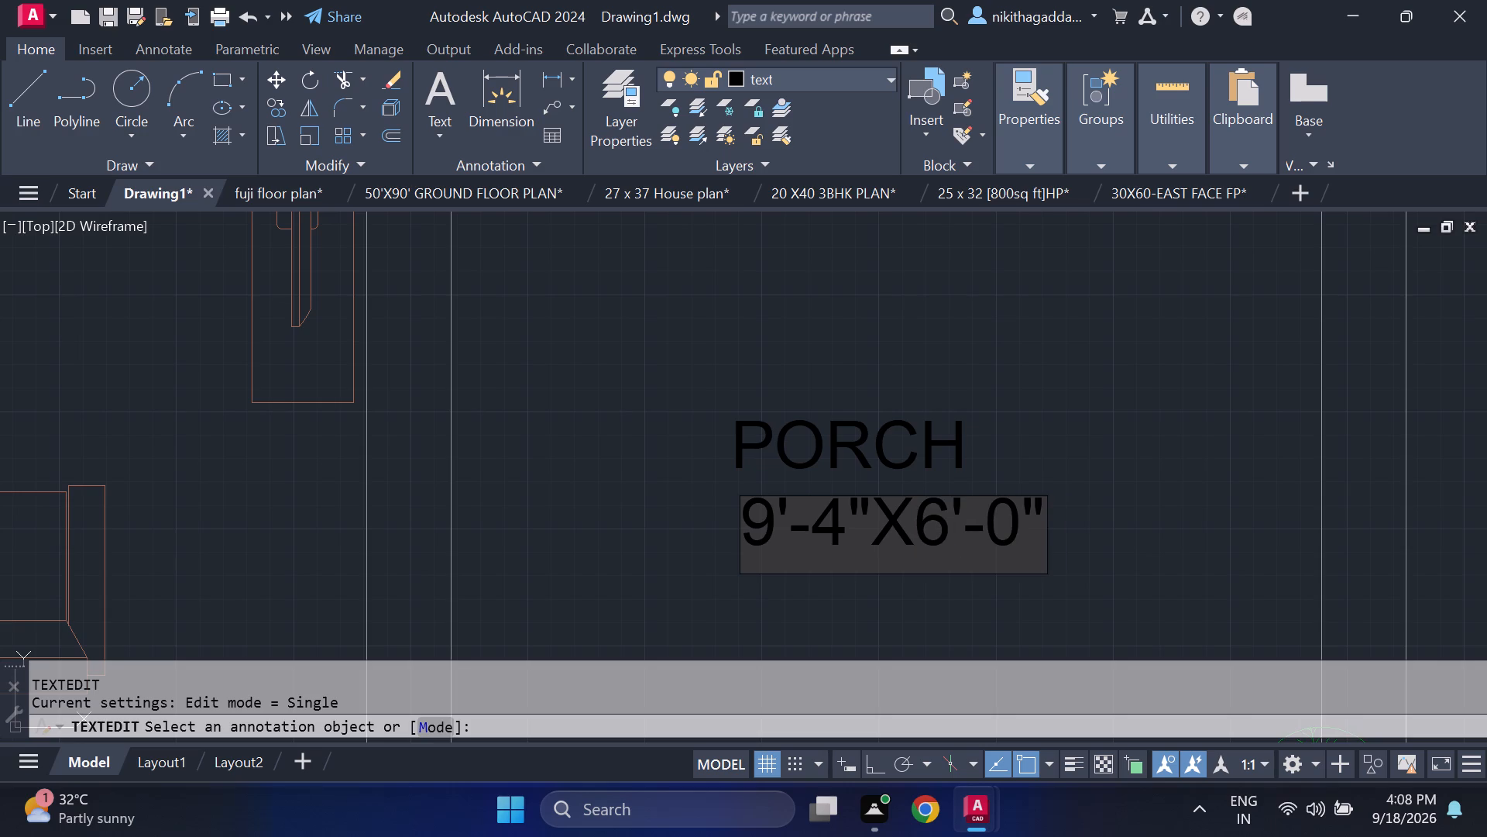
key(Return)
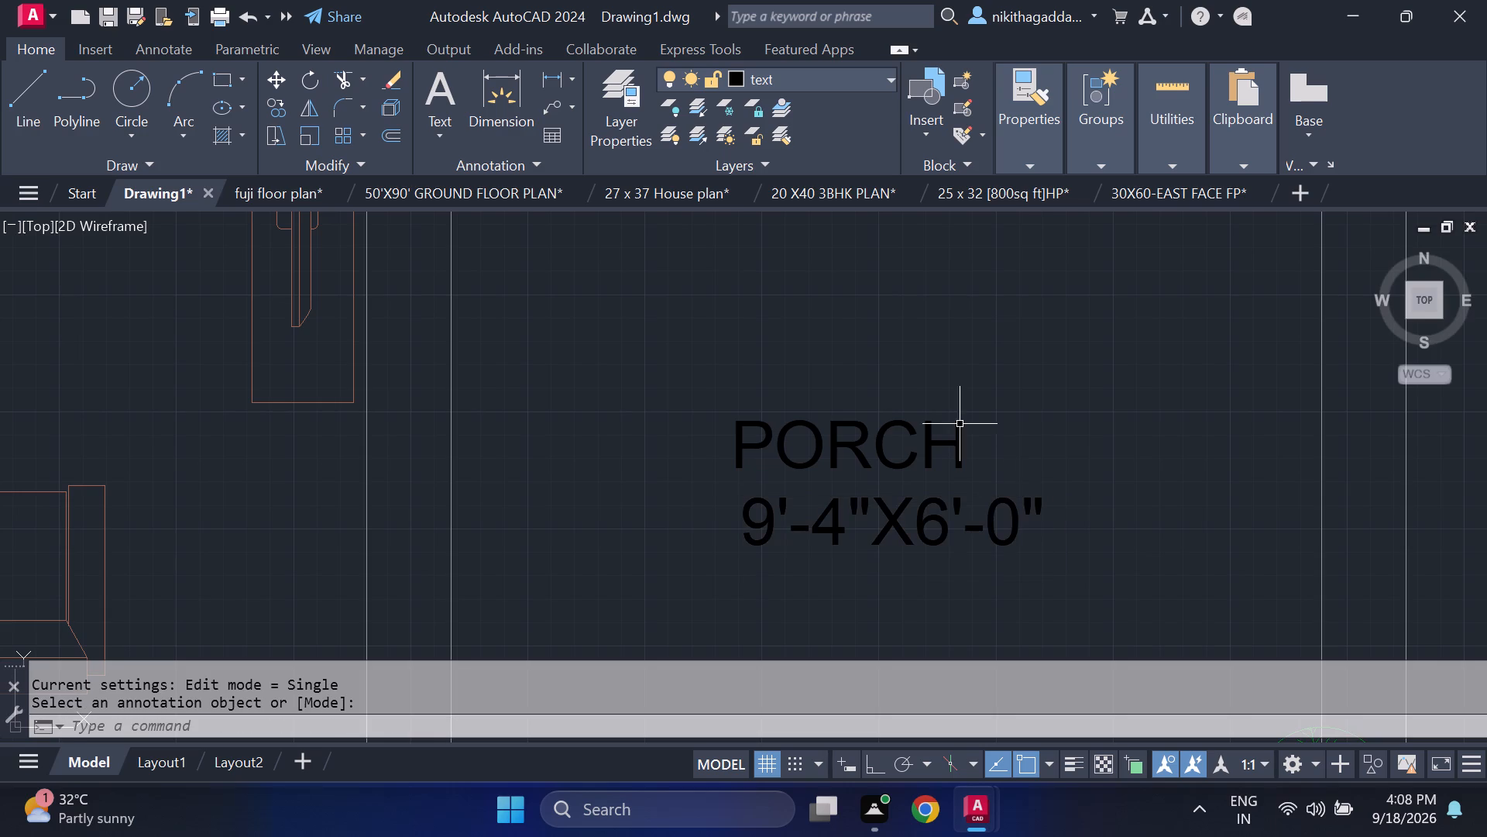
Copy the two-line TOILET label from the east toilet into the west toilet, above the WC.
scroll(960, 428, down, 3)
middle_drag(1011, 392, 1038, 591)
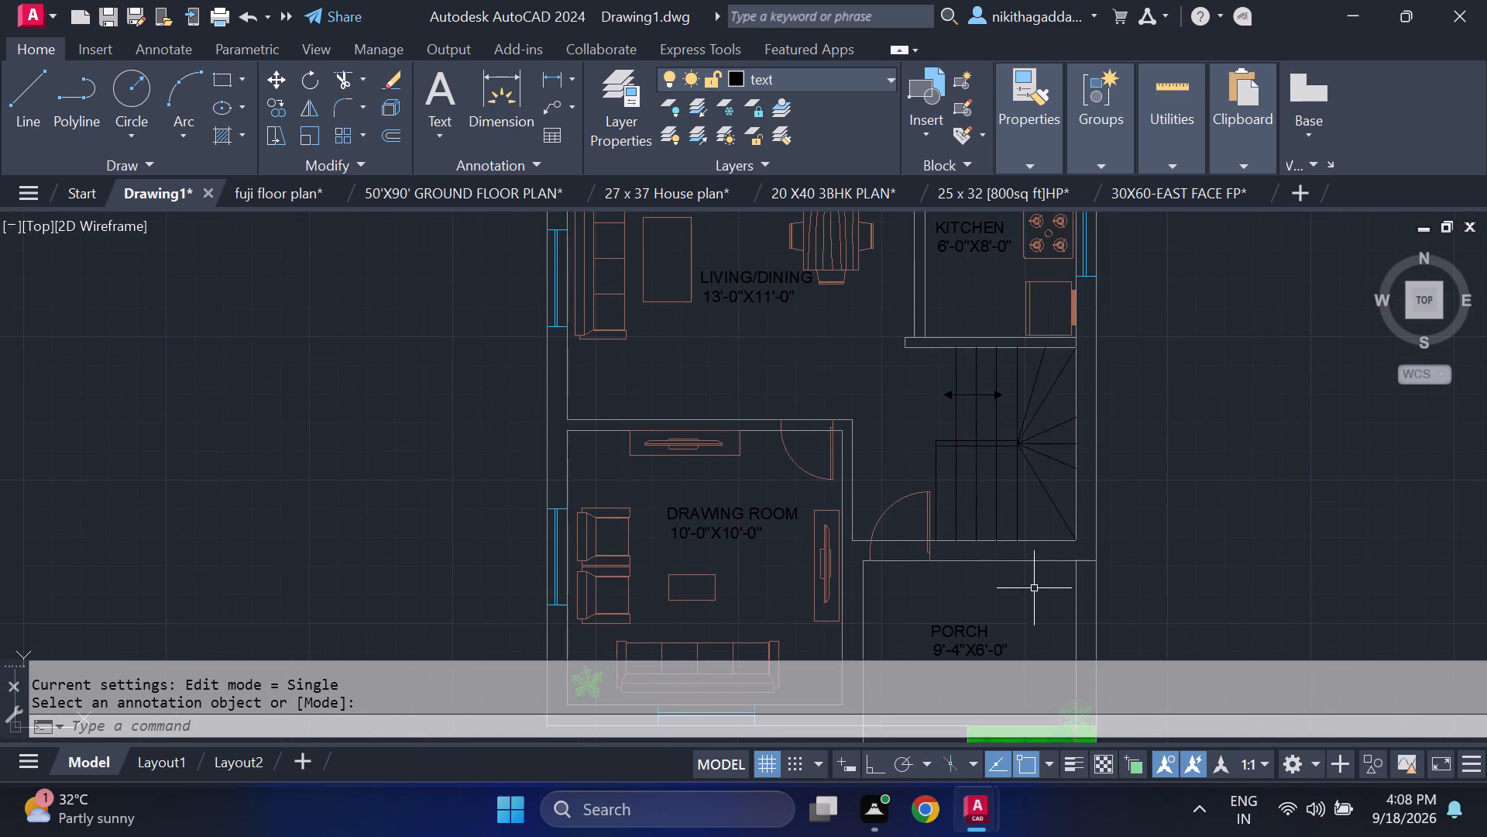
middle_drag(885, 422, 925, 570)
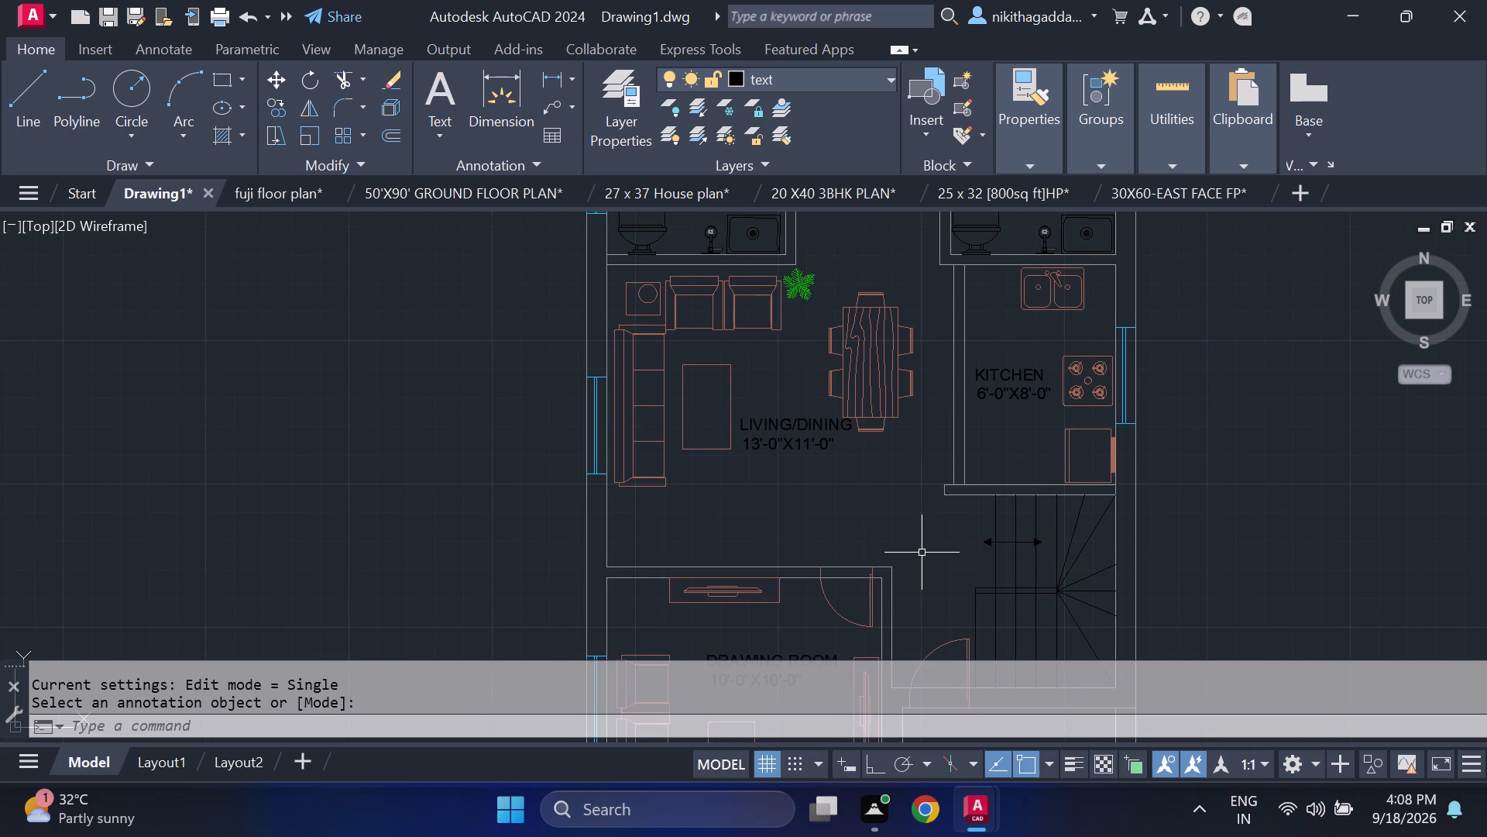
middle_drag(964, 417, 930, 556)
scroll(1035, 286, up, 1)
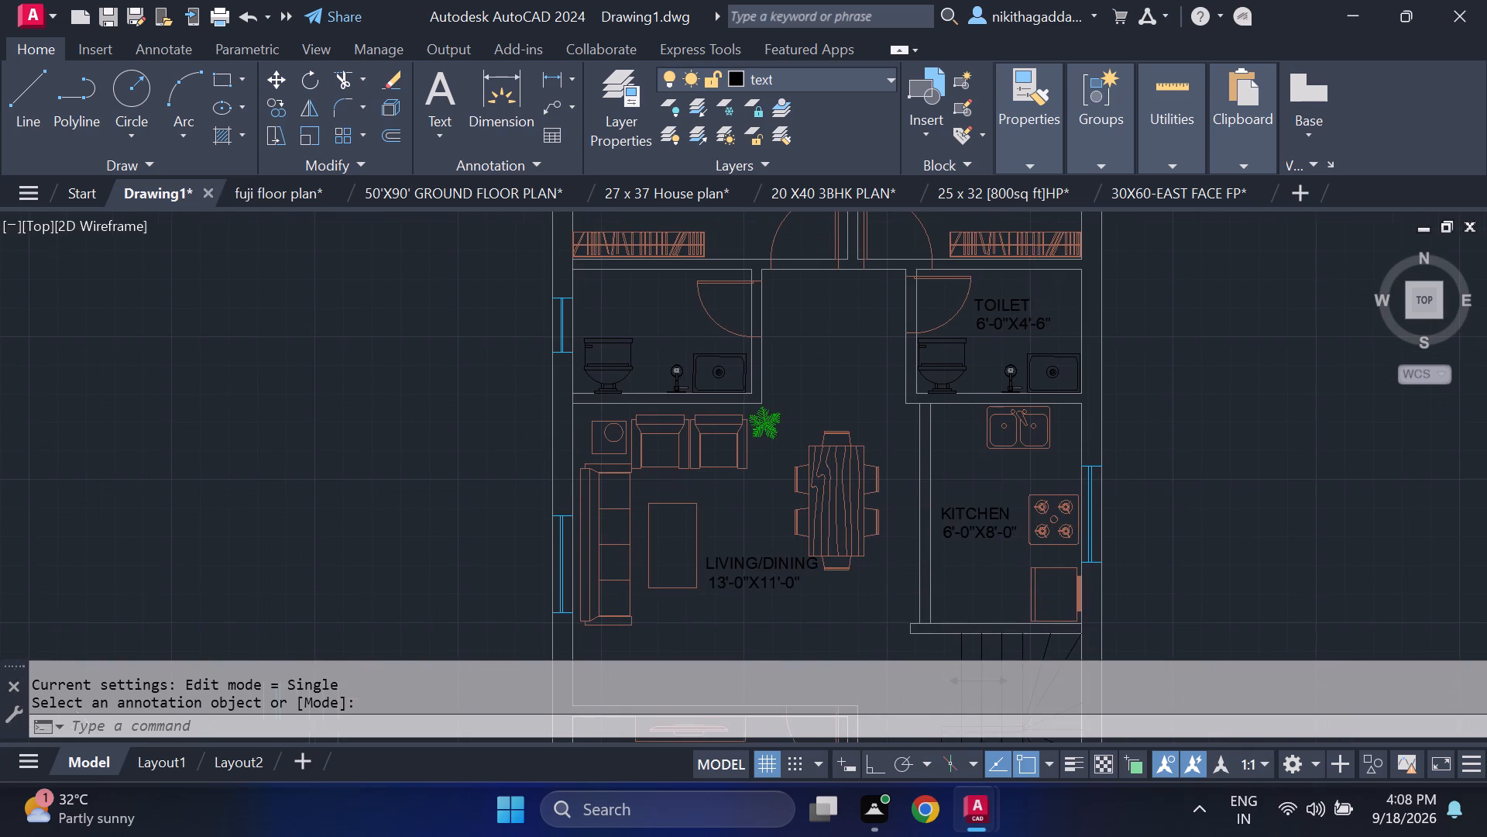
scroll(1033, 286, up, 1)
drag(1035, 302, 1024, 323)
click(942, 432)
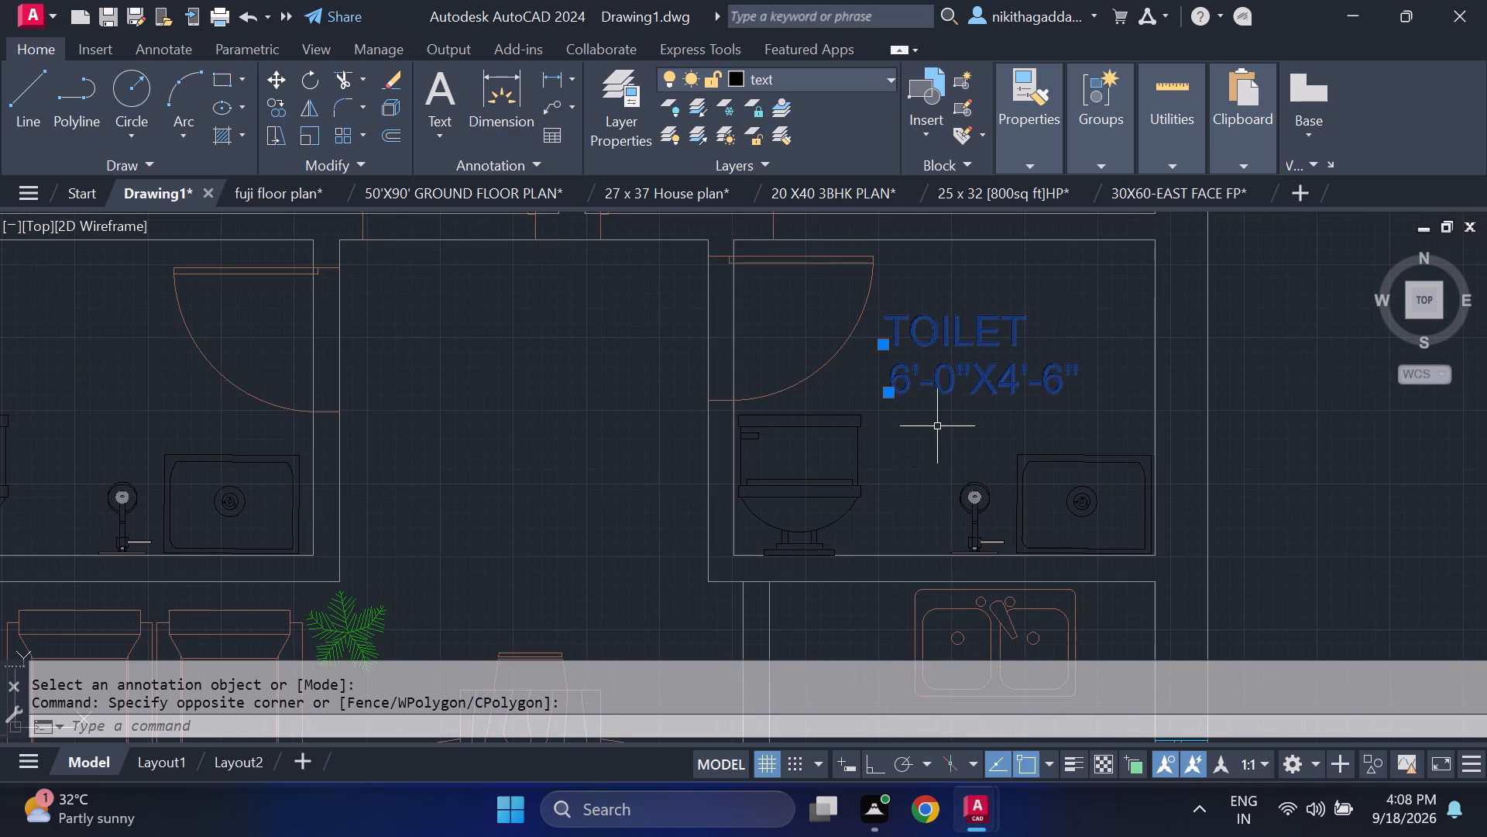
text(CO)
key(Return)
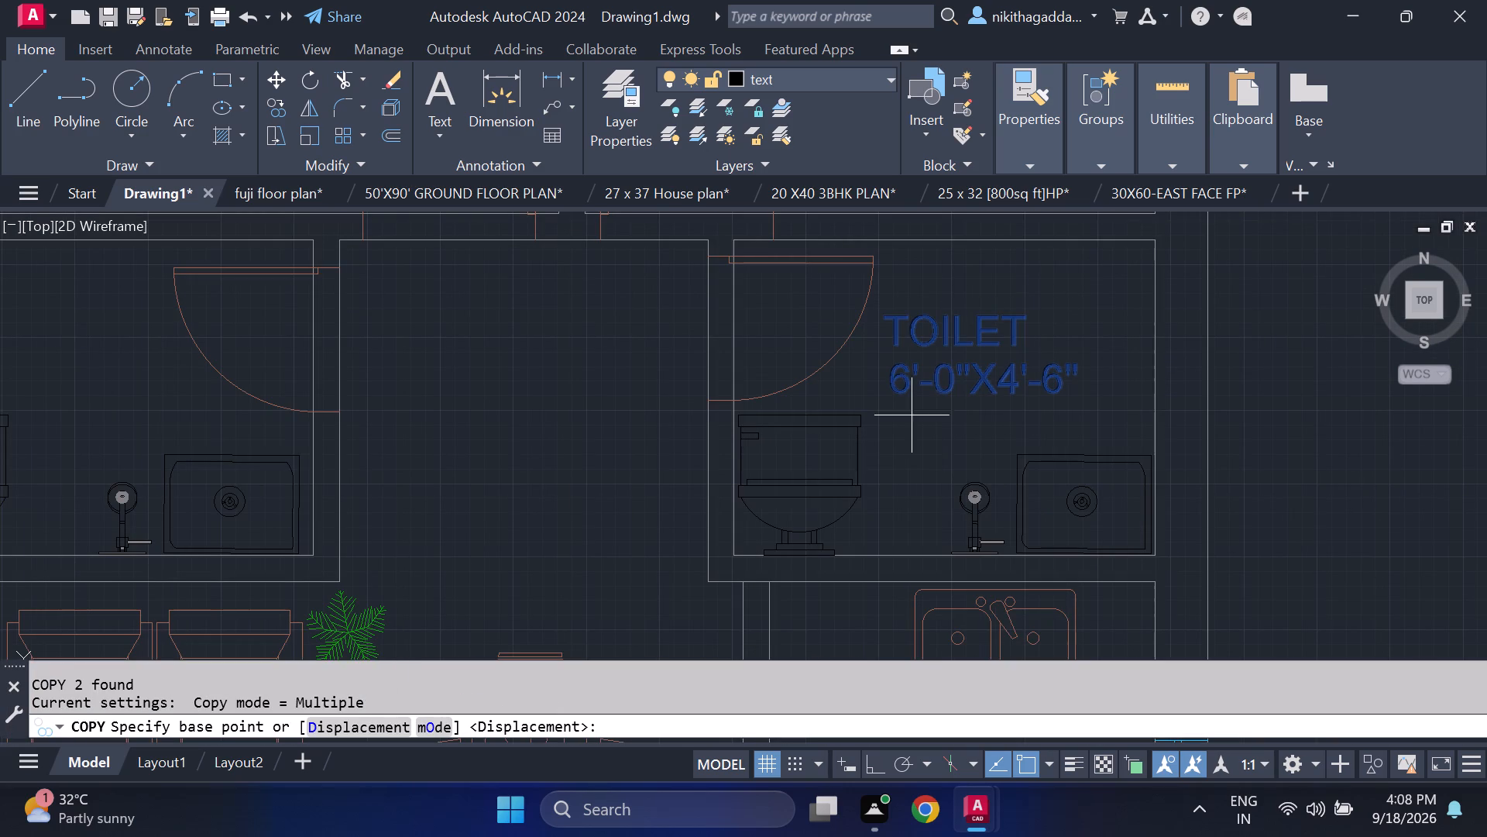
click(902, 392)
scroll(60, 432, down, 2)
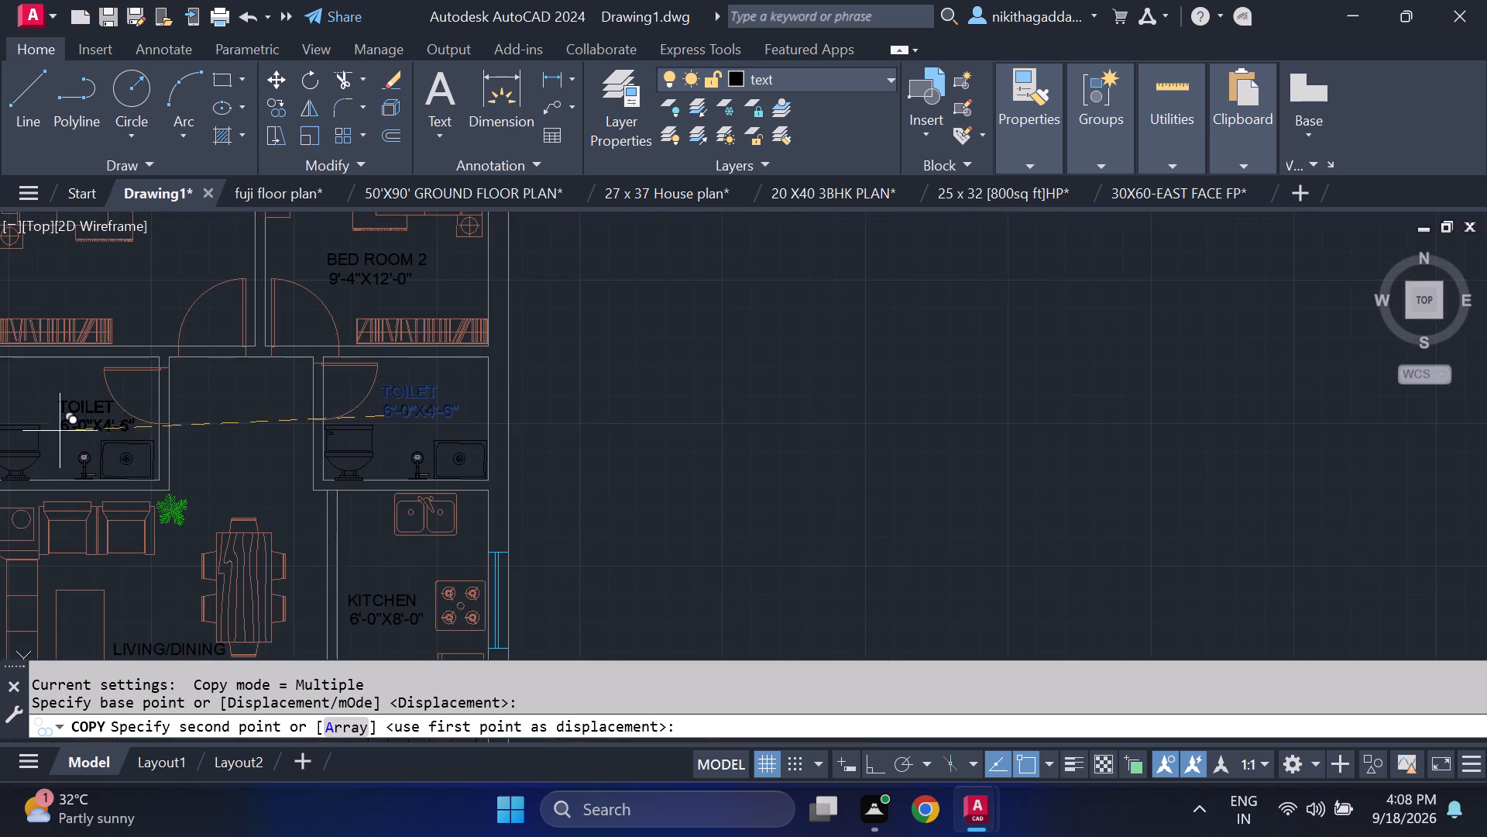
middle_drag(61, 424, 627, 355)
scroll(622, 339, up, 2)
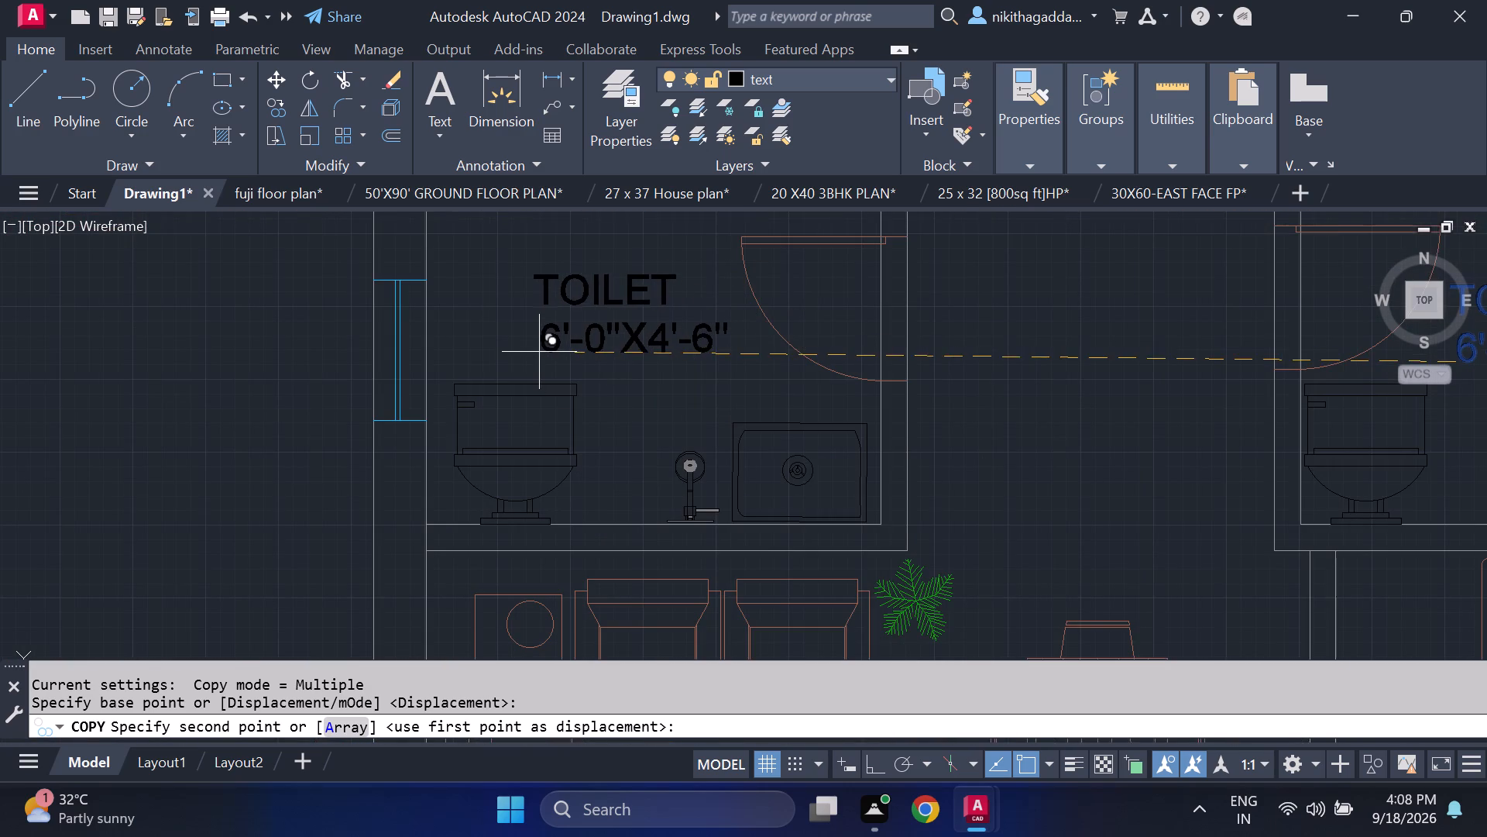
middle_drag(539, 351, 551, 410)
click(551, 376)
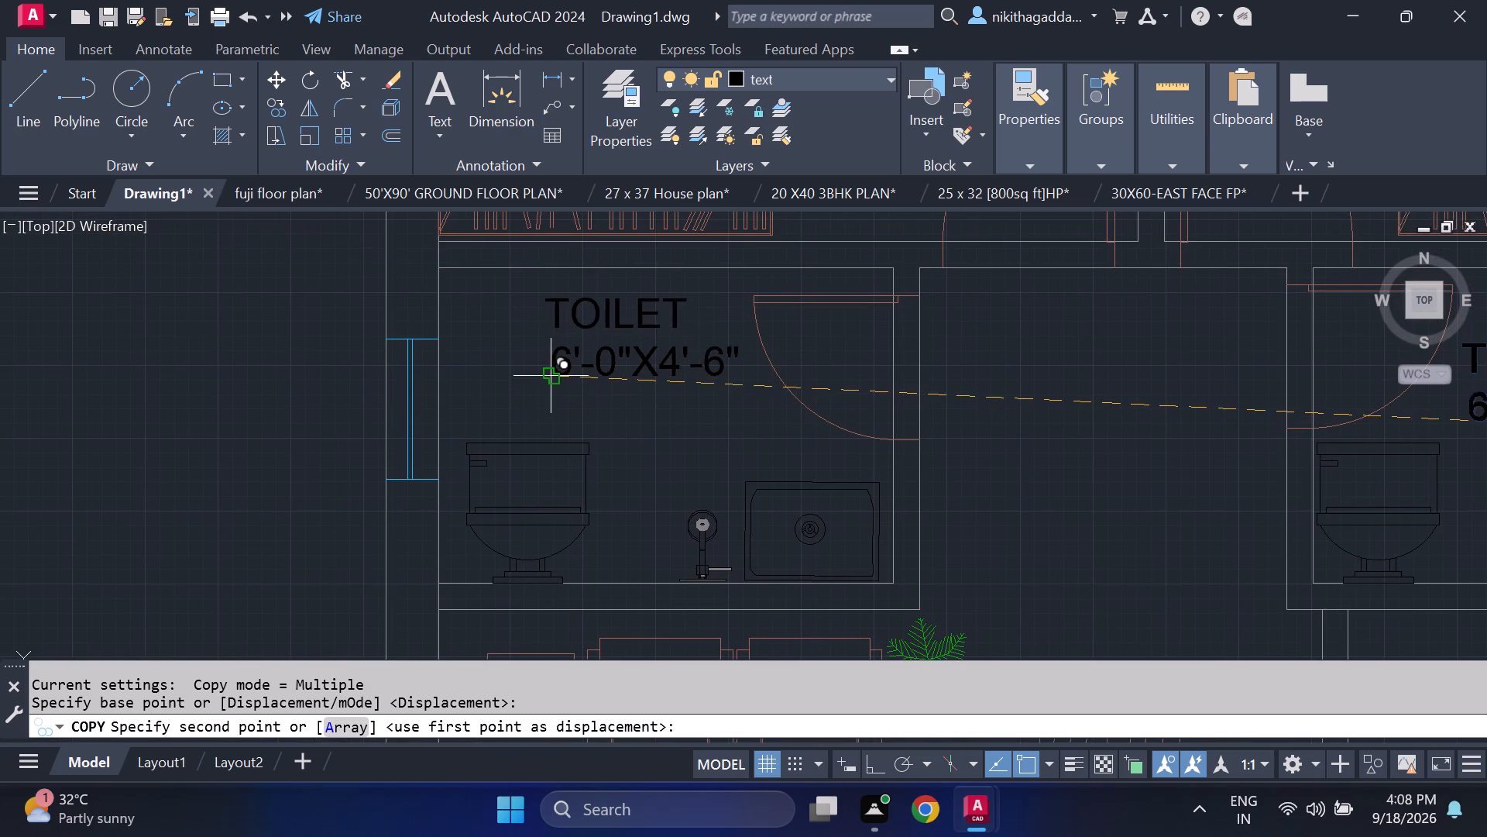
key(Escape)
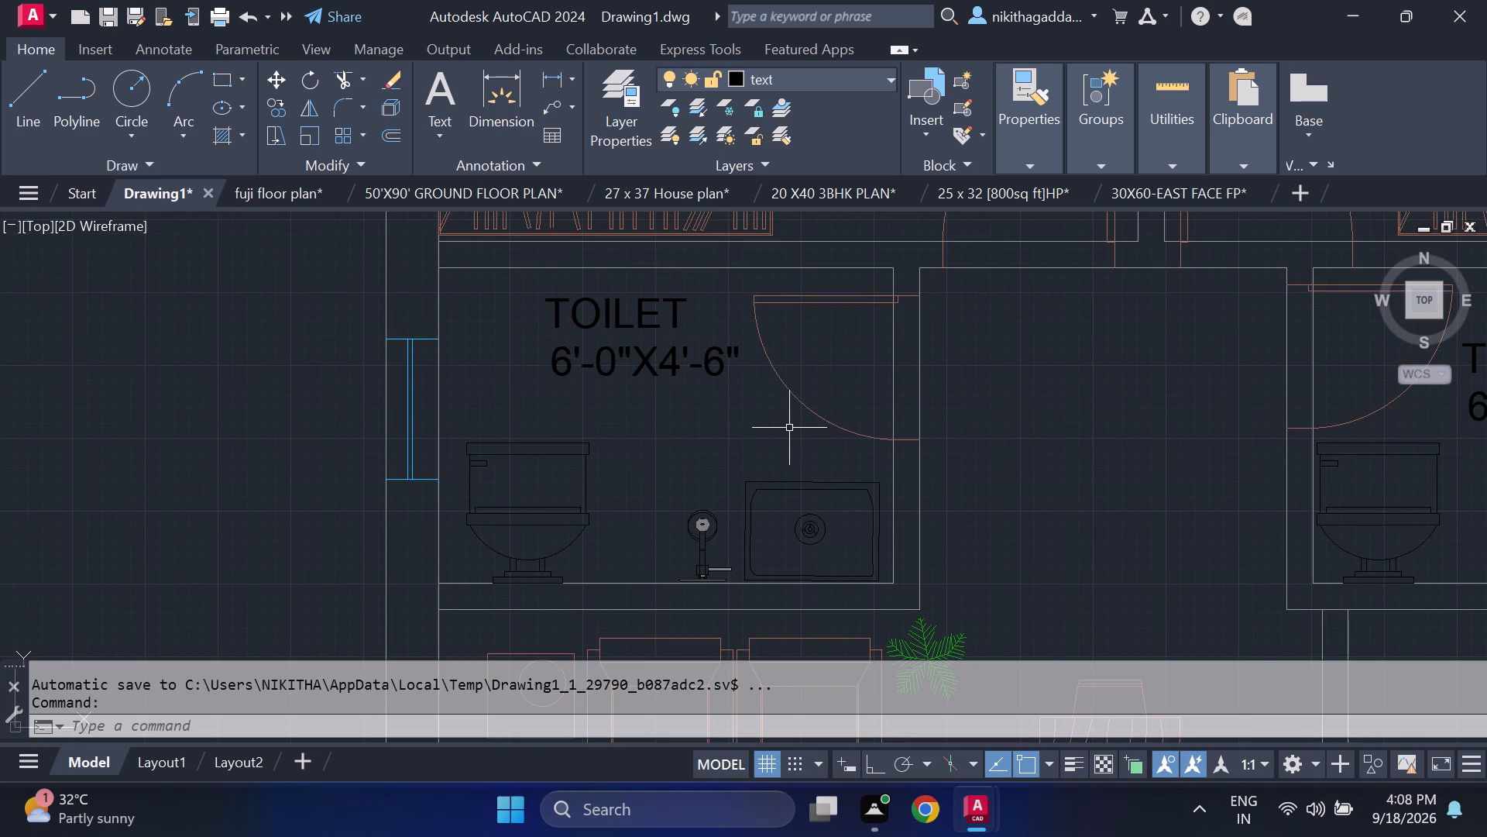
Change the size line of the west toilet's label to 6'-6"X4'-6".
scroll(601, 355, up, 2)
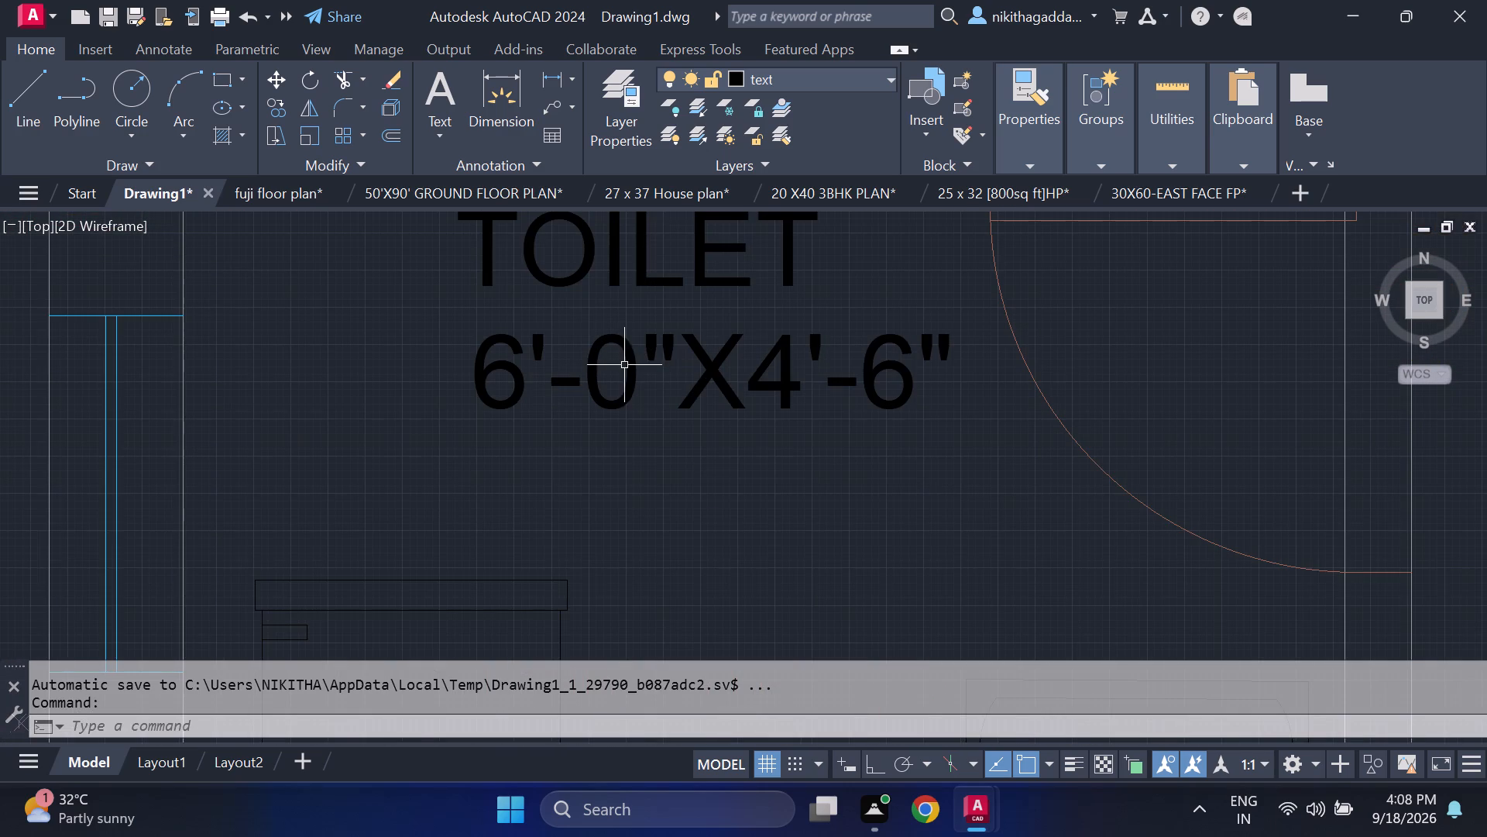
double_click(630, 363)
double_click(629, 365)
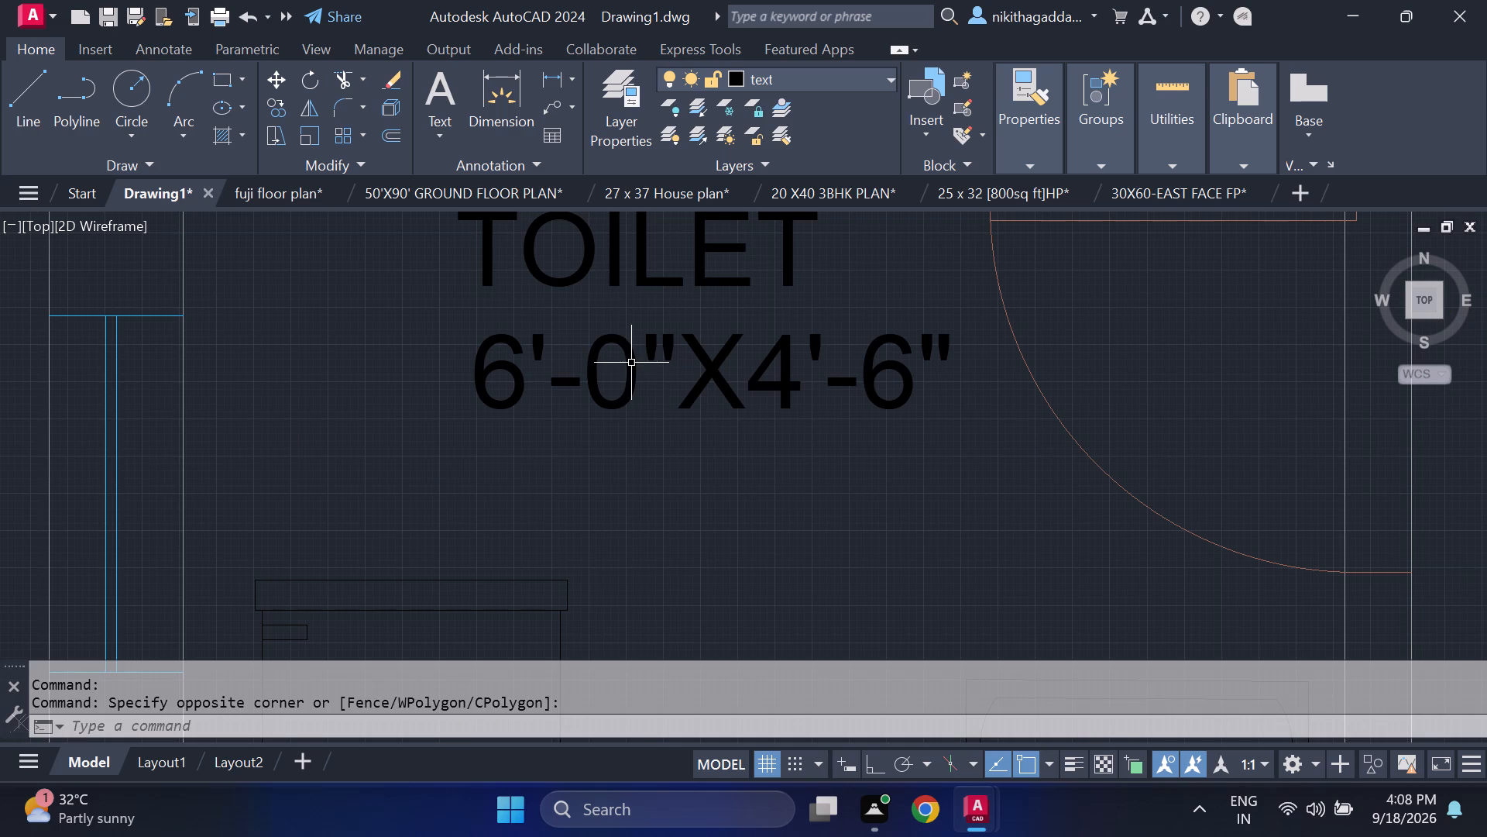
double_click(632, 362)
click(637, 366)
key(BackSpace)
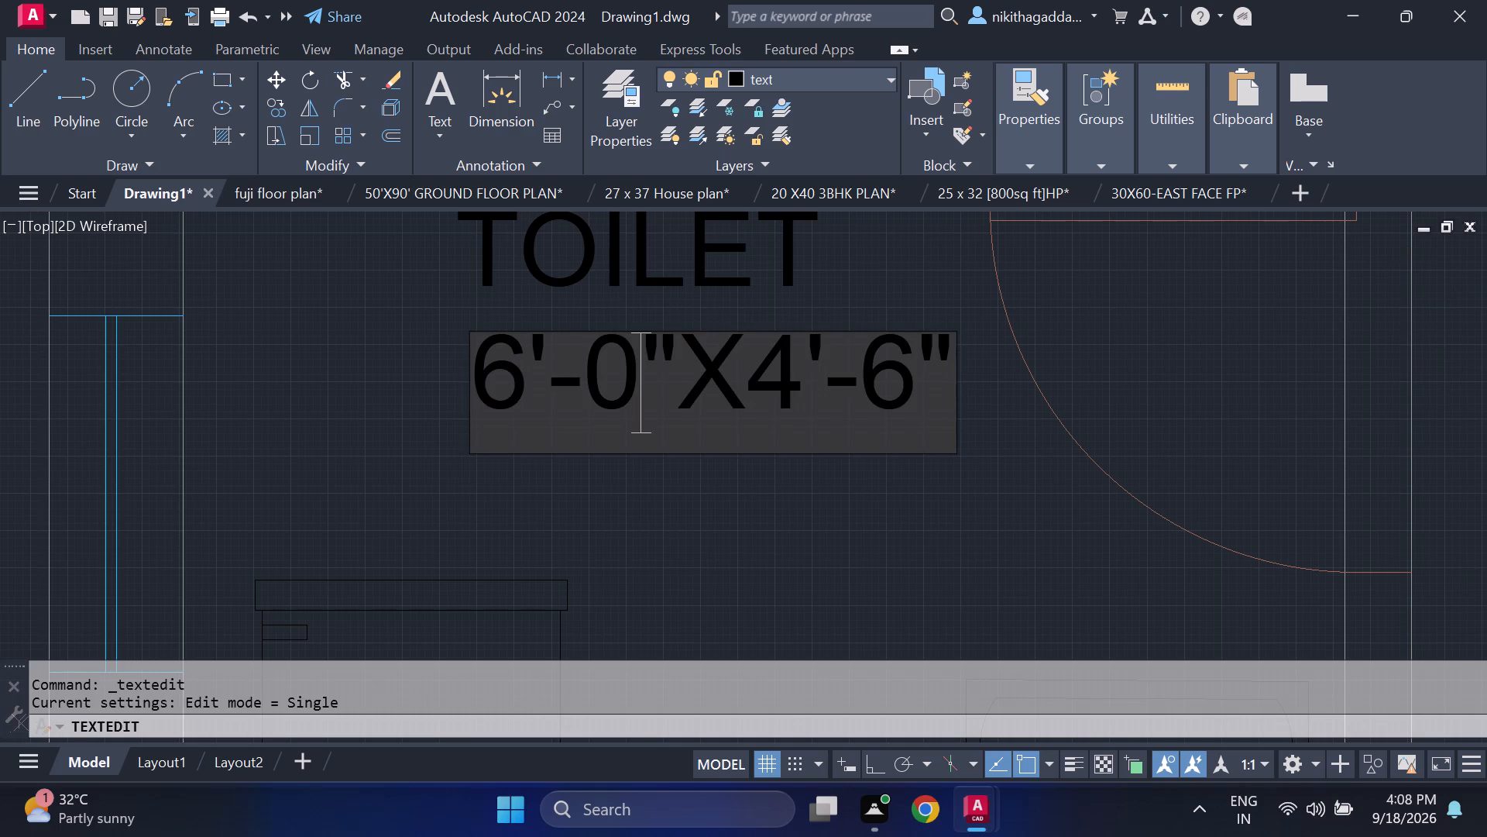
key(6)
key(Return)
On the furniture layer, trace the kitchen's west partition with connected lines along its west face, north end and east face.
scroll(683, 365, down, 5)
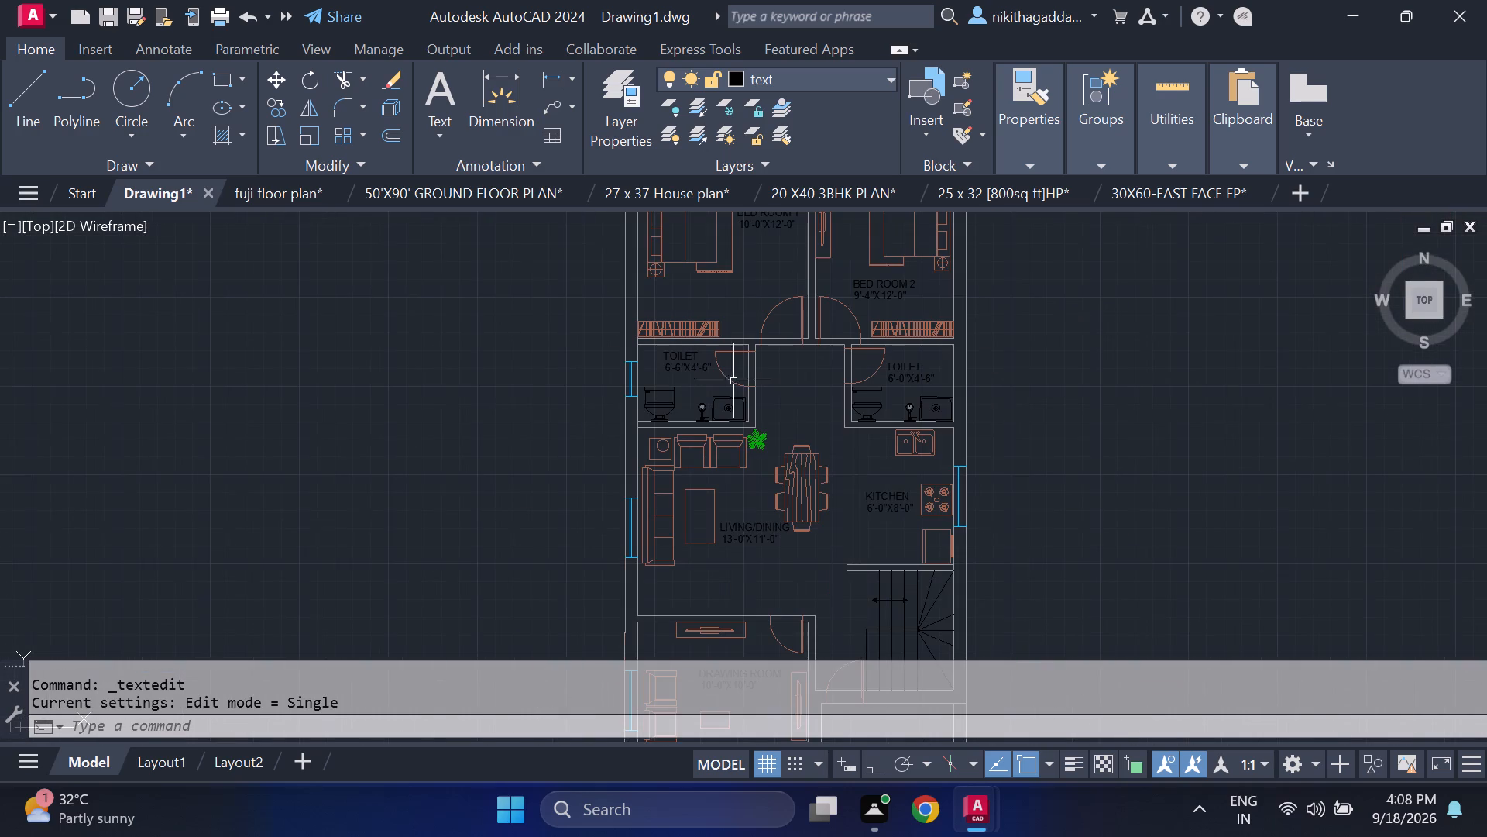
middle_drag(813, 470, 802, 404)
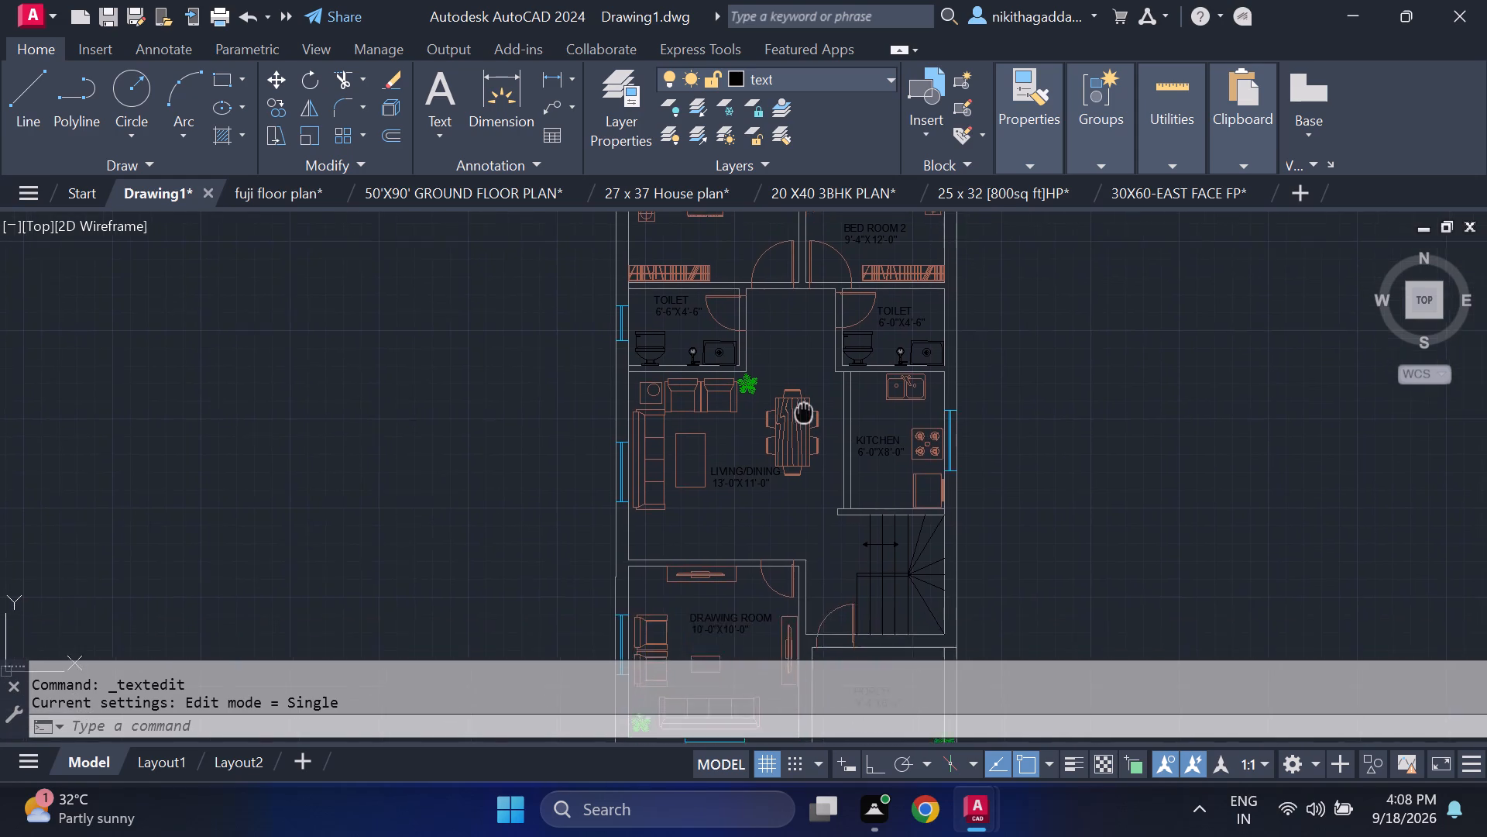
middle_drag(802, 404, 766, 315)
scroll(821, 364, up, 3)
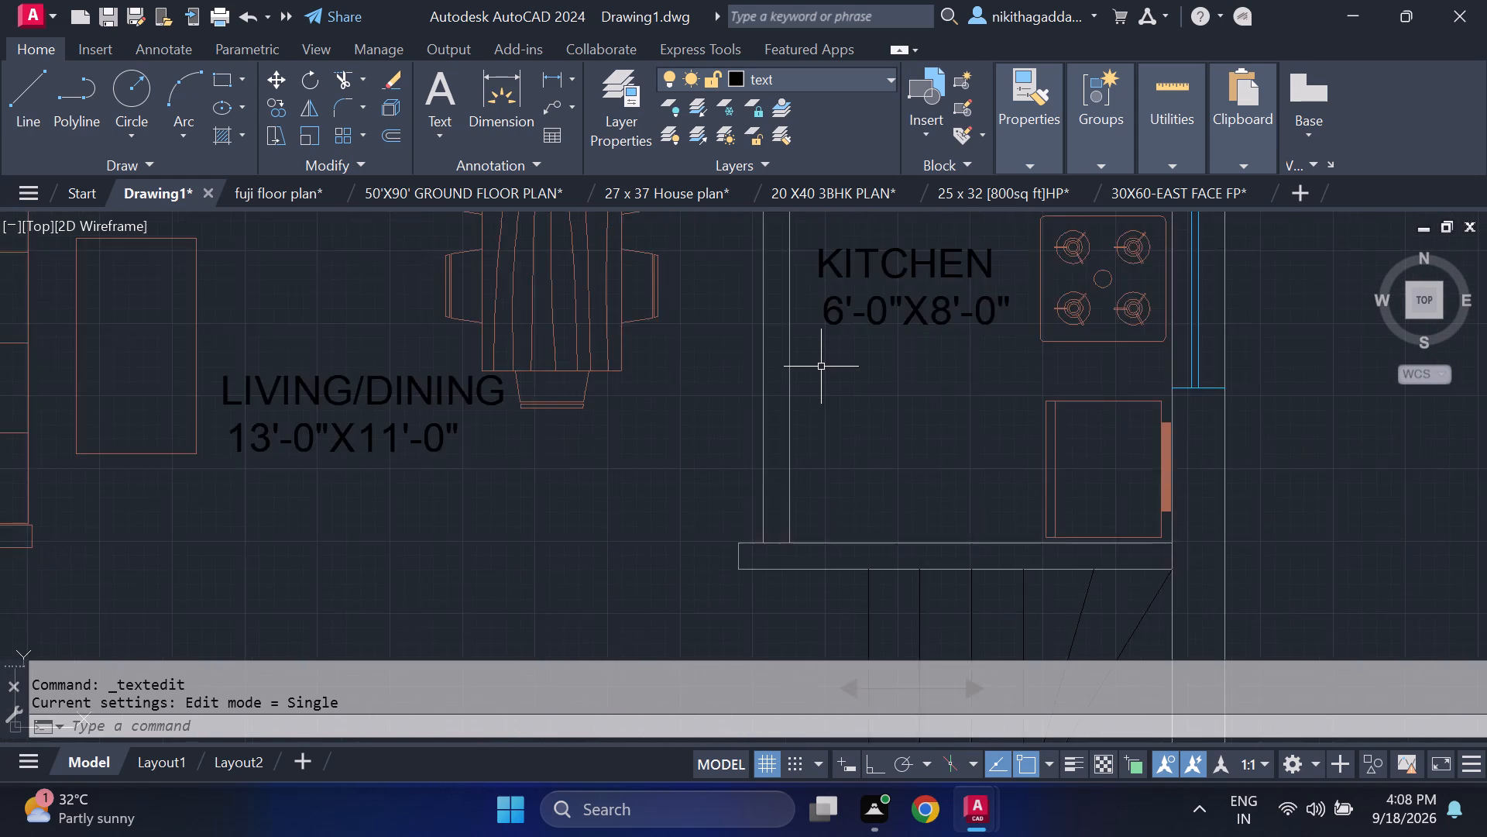
scroll(821, 368, down, 1)
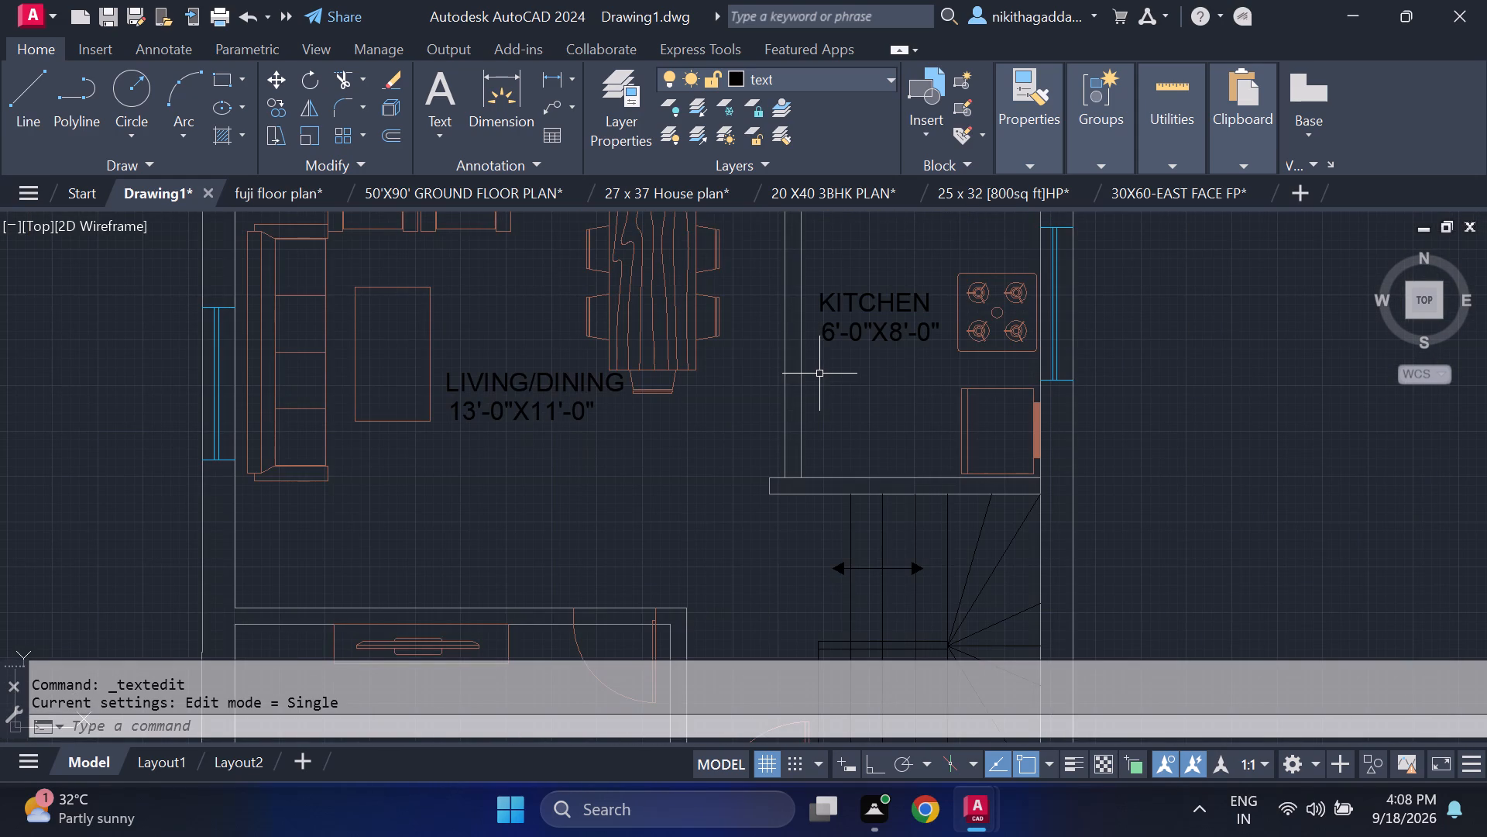
middle_drag(819, 373, 758, 425)
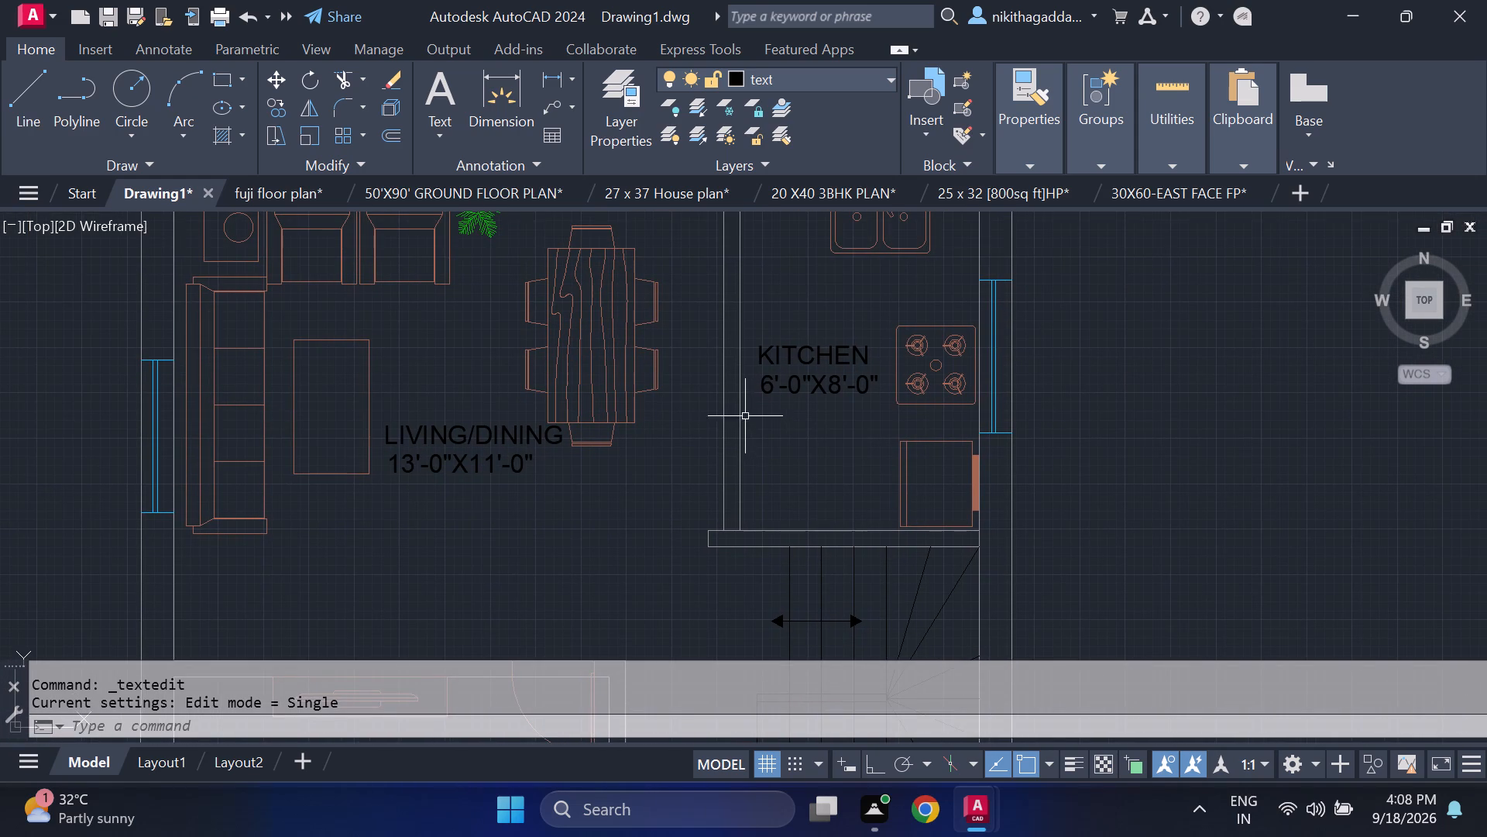
scroll(744, 412, up, 1)
click(867, 84)
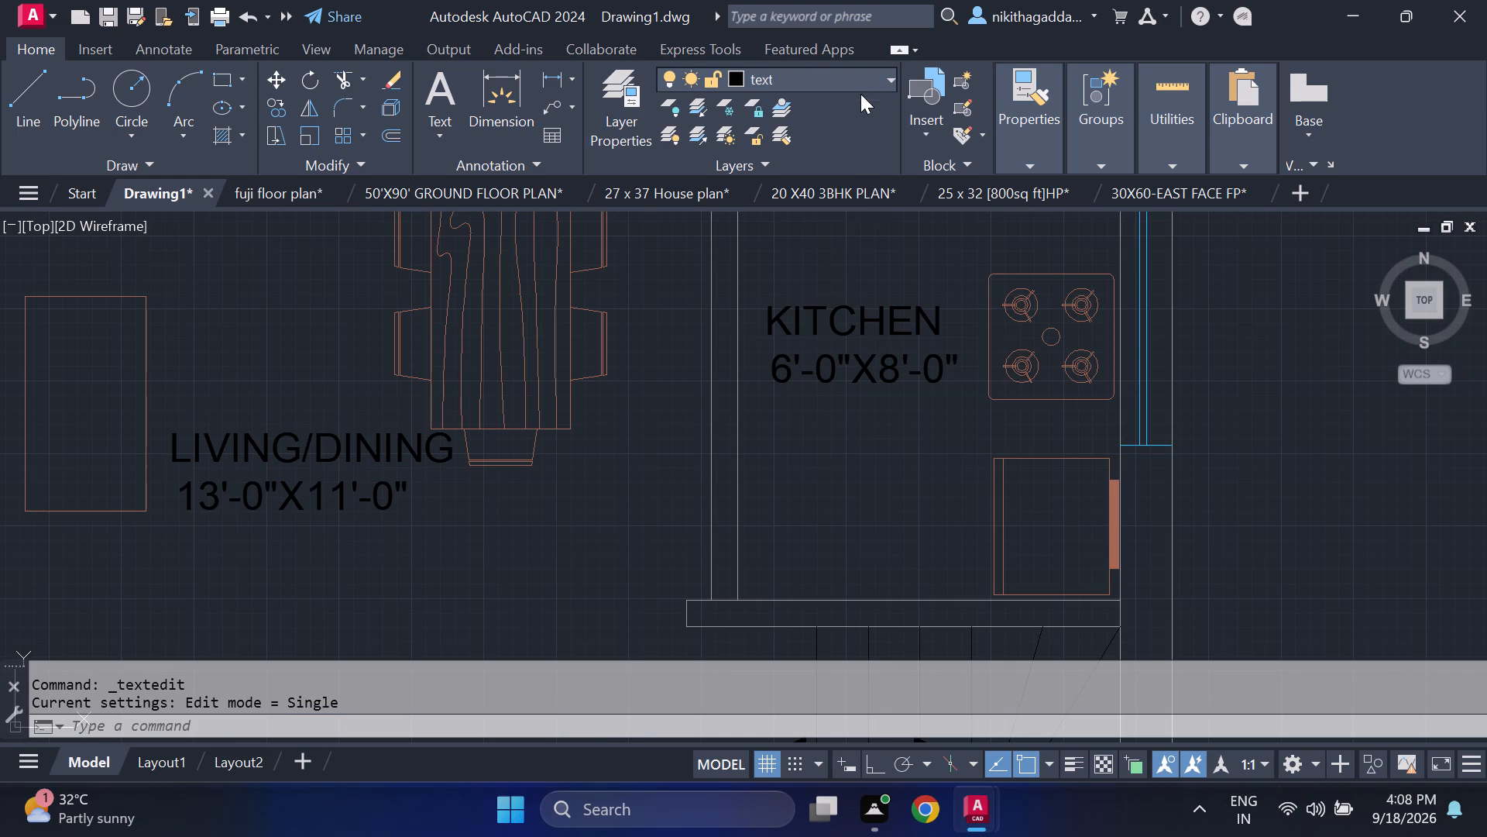
click(799, 221)
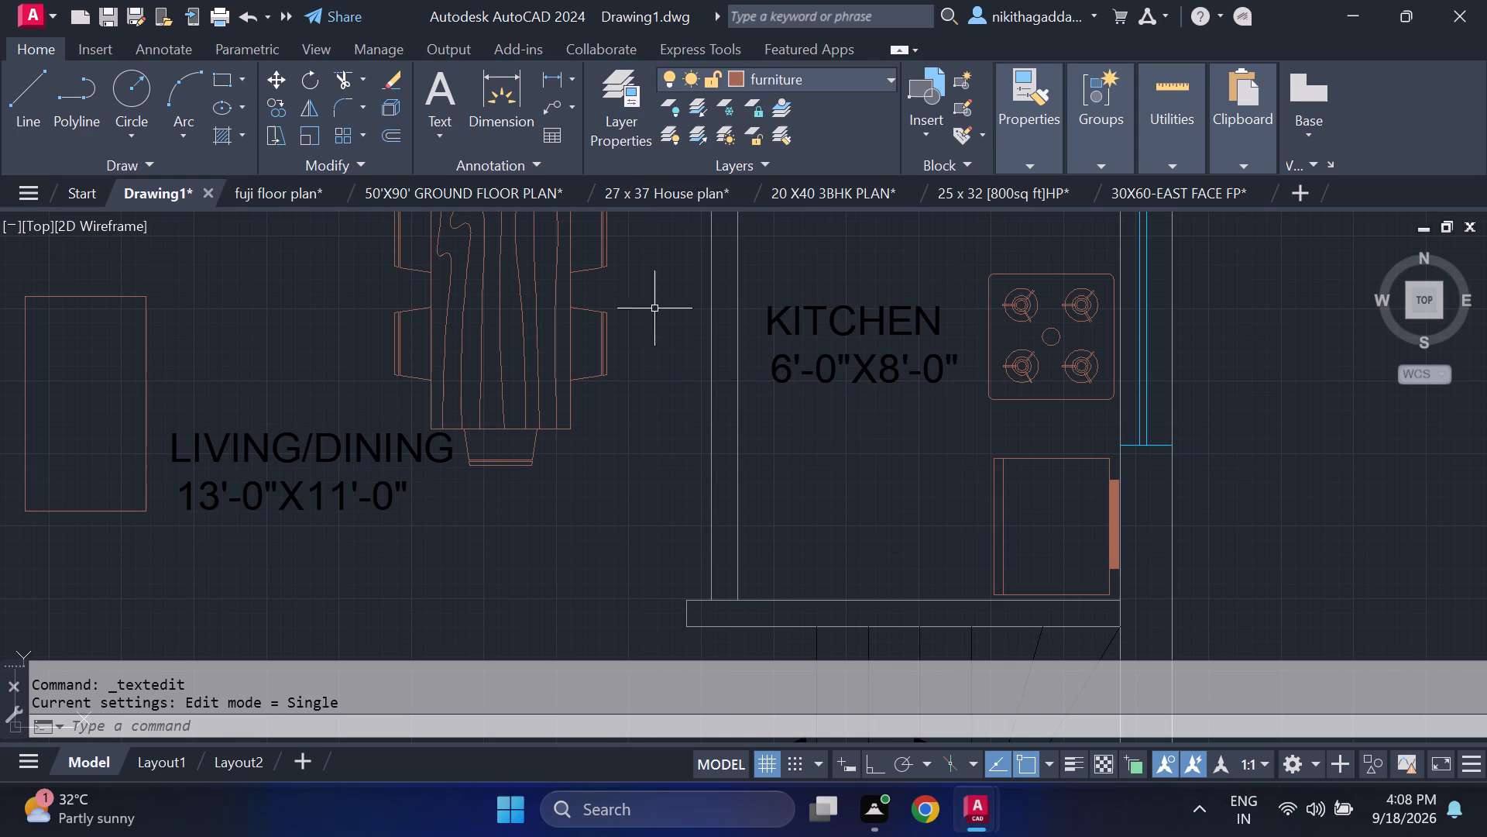
key(l)
key(Return)
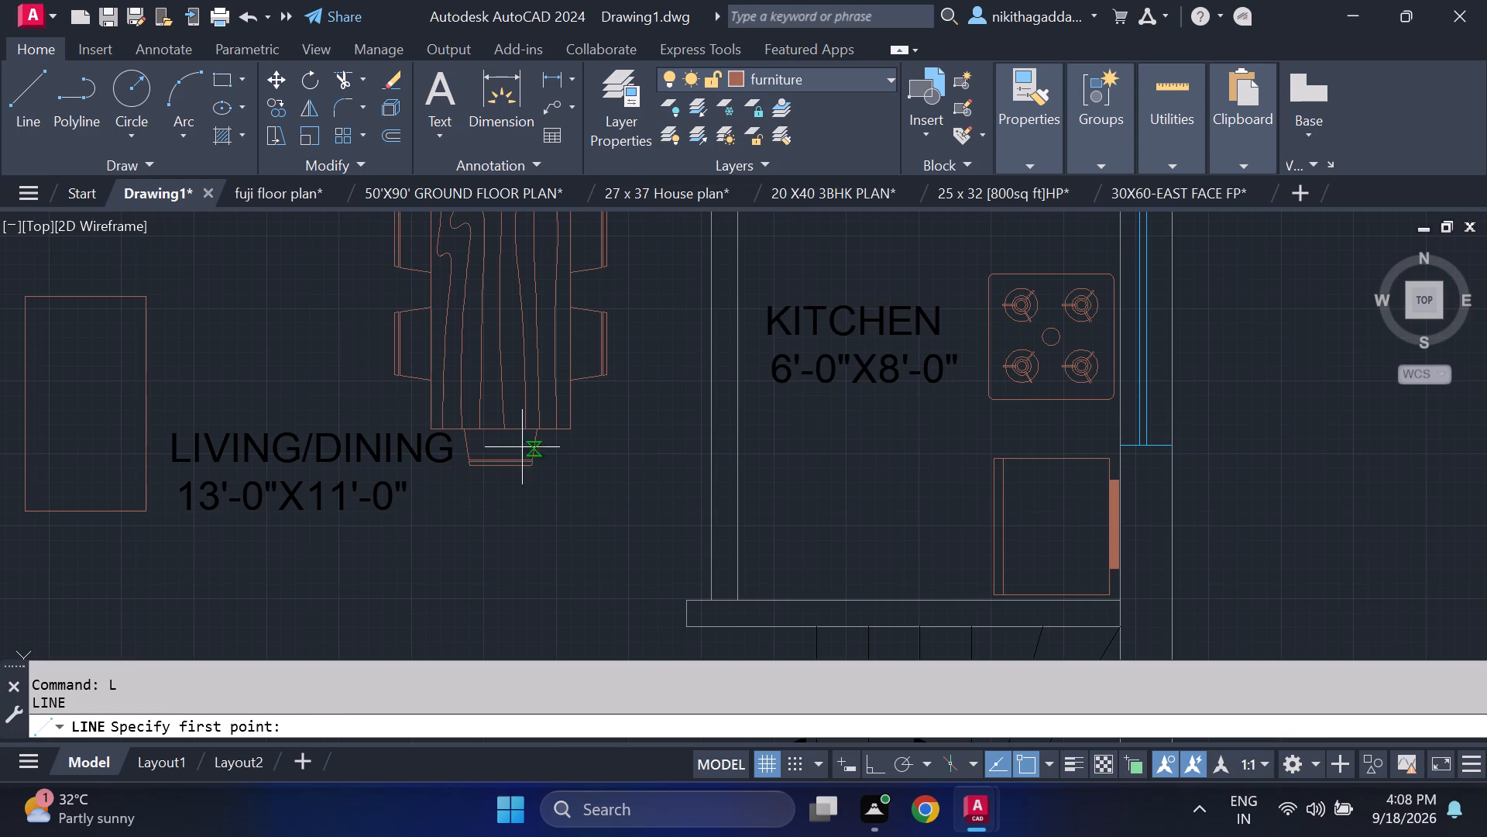
drag(715, 597, 711, 587)
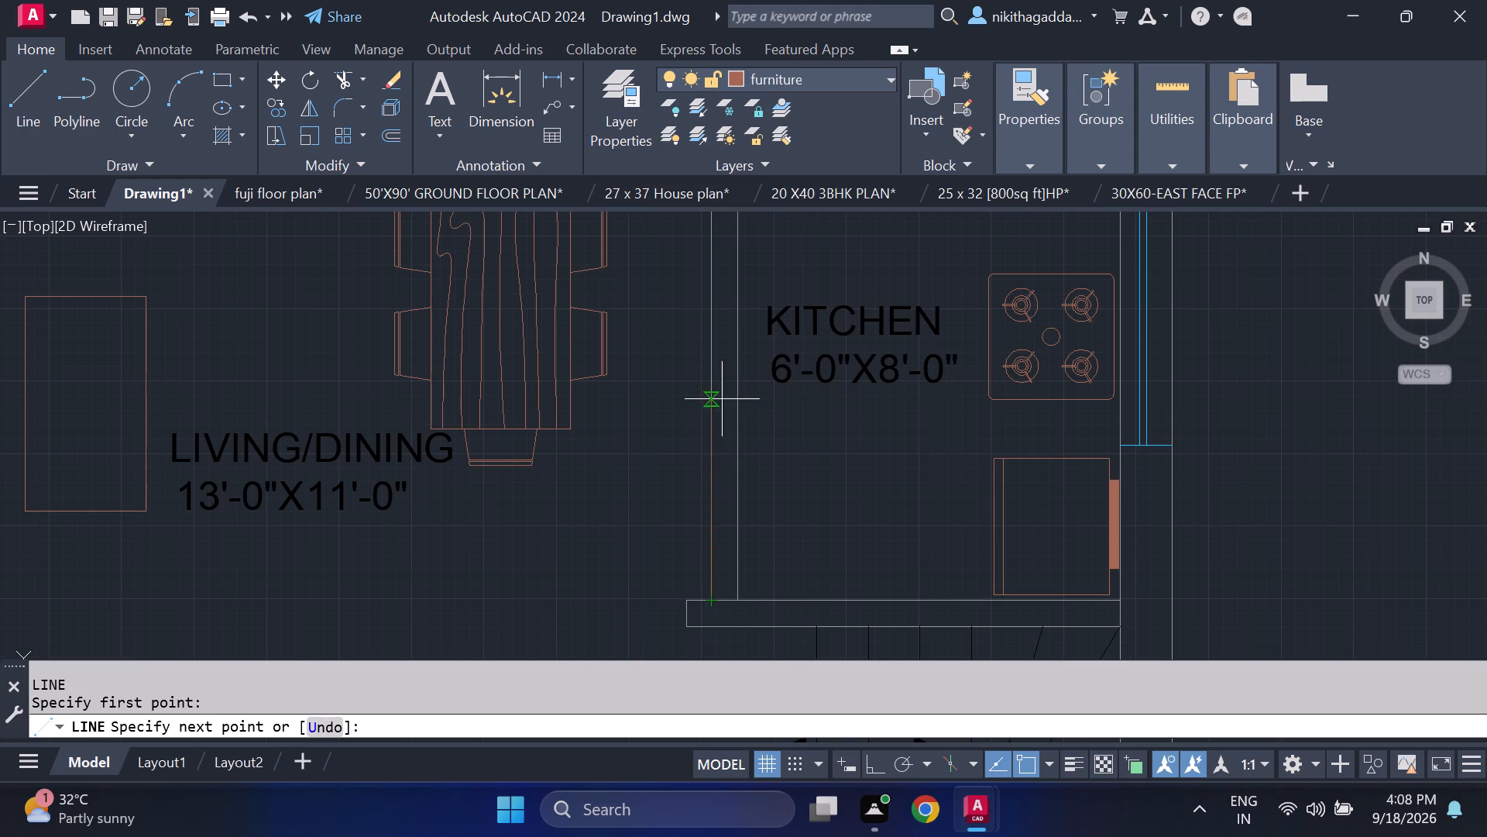
scroll(664, 244, down, 2)
middle_drag(671, 278, 692, 505)
scroll(717, 439, up, 2)
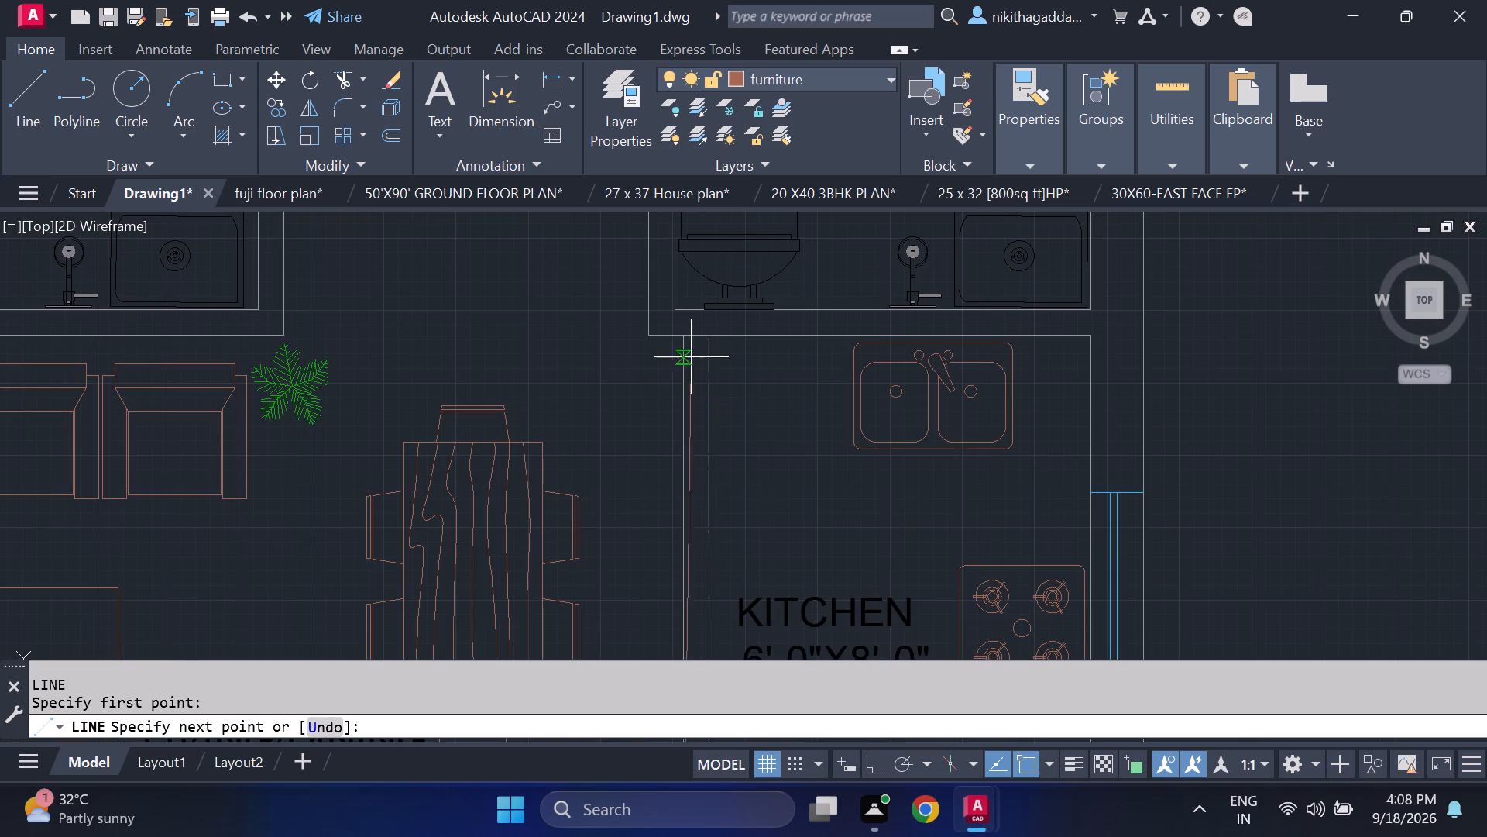
click(682, 339)
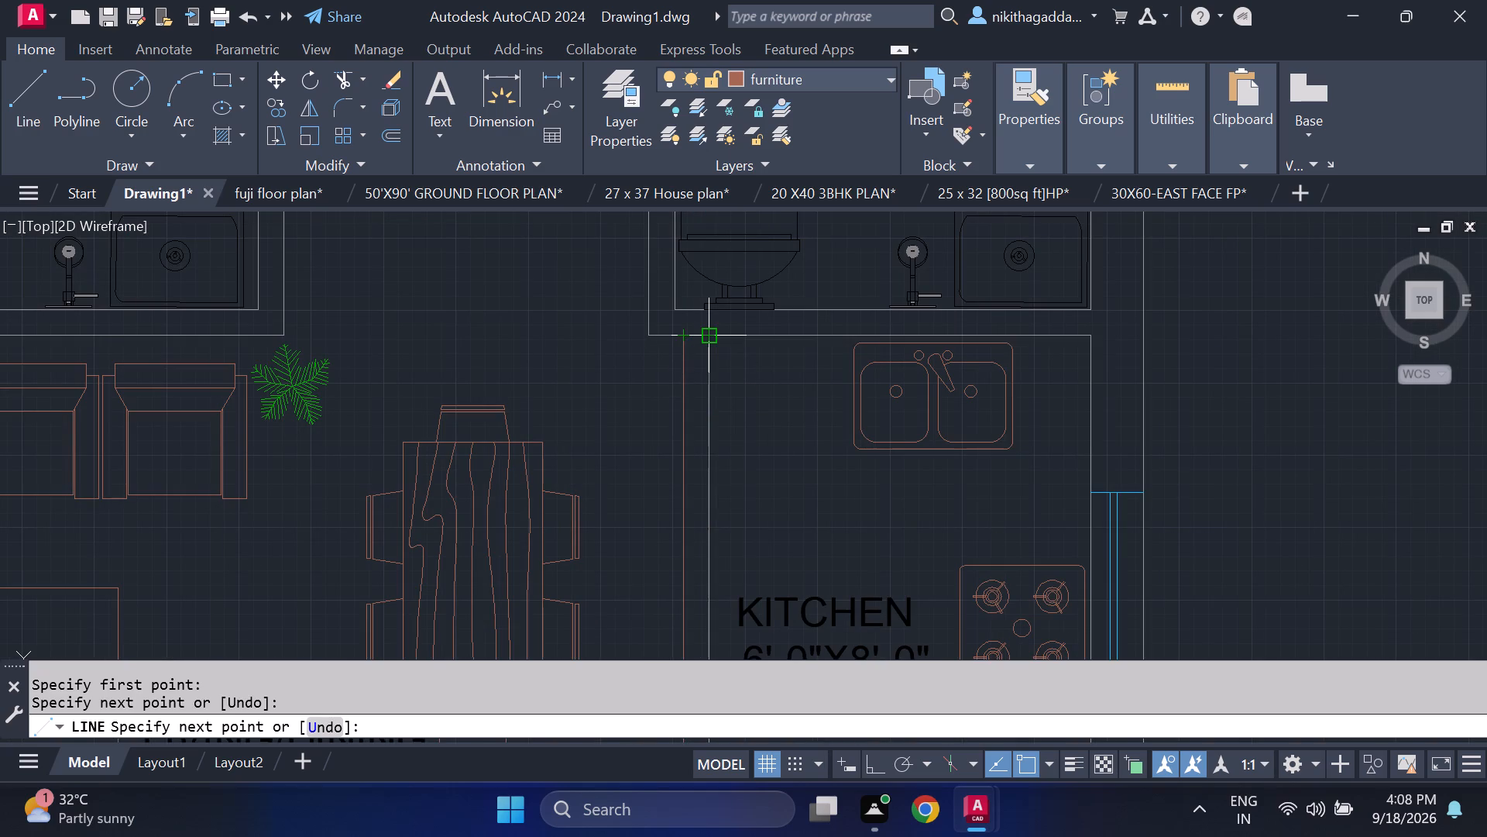
click(704, 332)
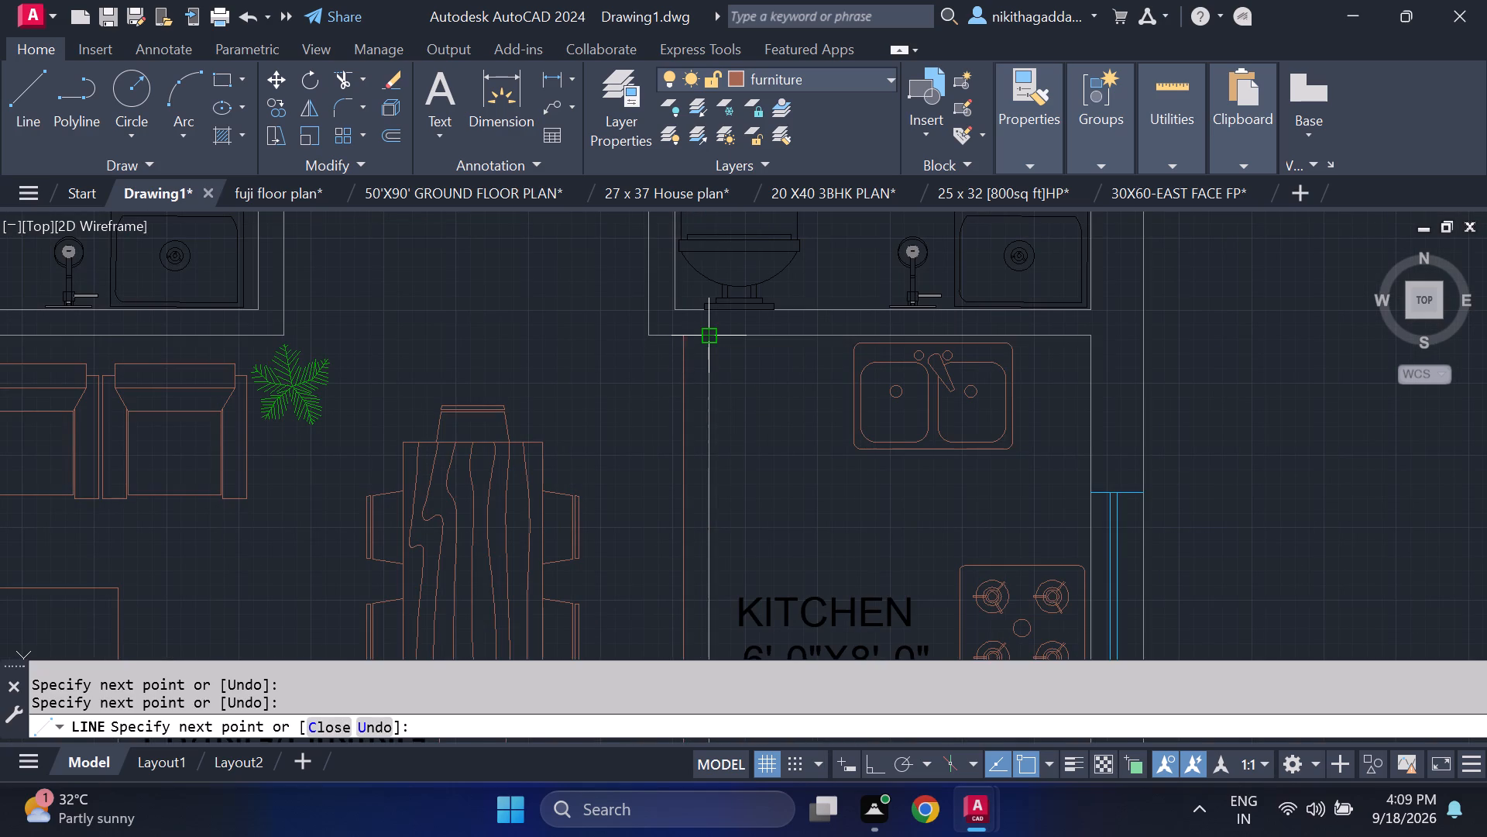
middle_drag(707, 586, 668, 264)
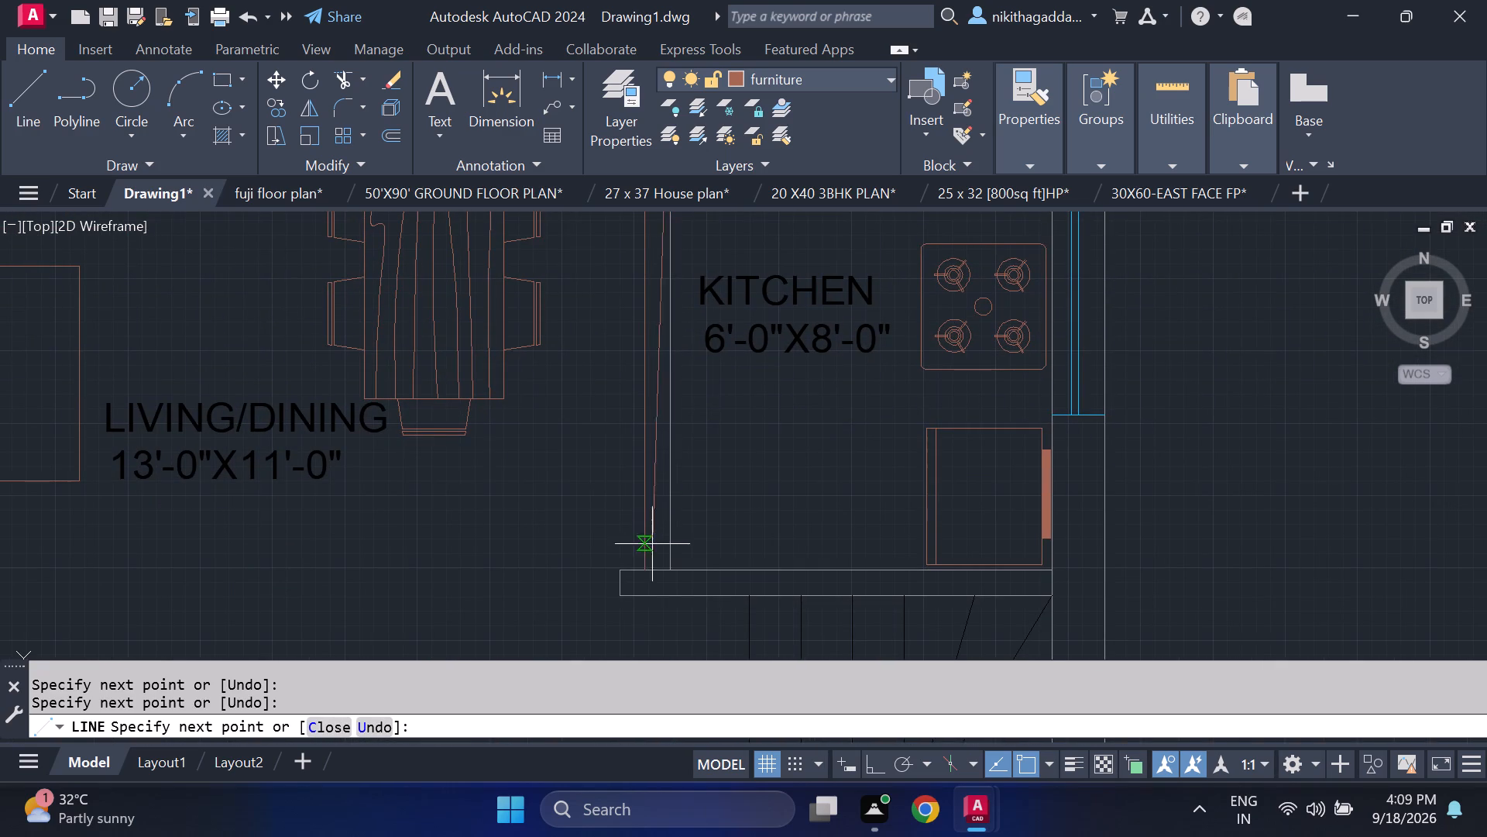
click(665, 570)
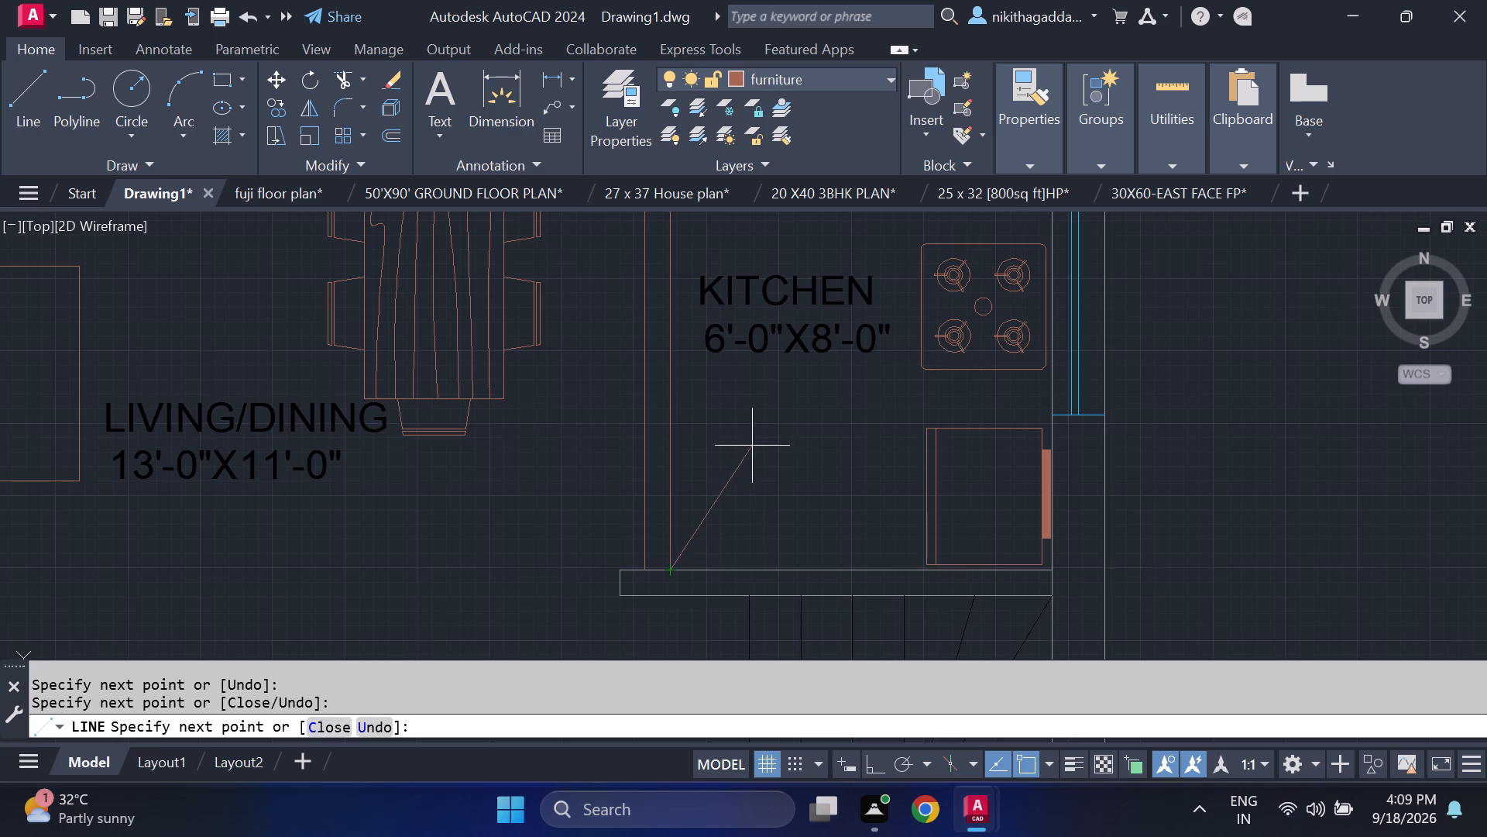
key(Escape)
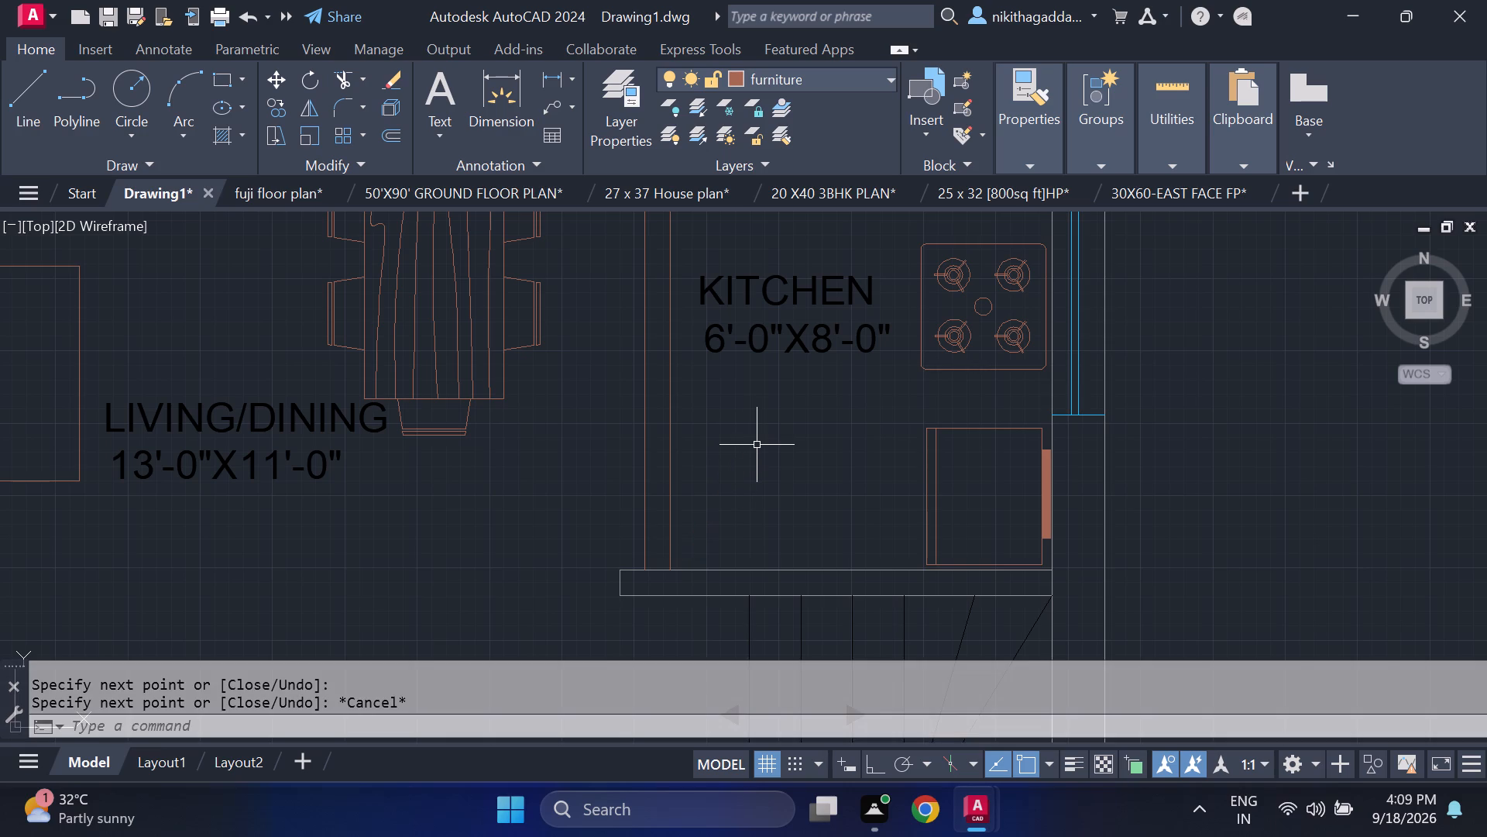
With Ortho on, draw the kitchen counter edge east from the partition below the sink, then south past the stove to the south wall.
key(l)
key(Return)
scroll(758, 439, down, 3)
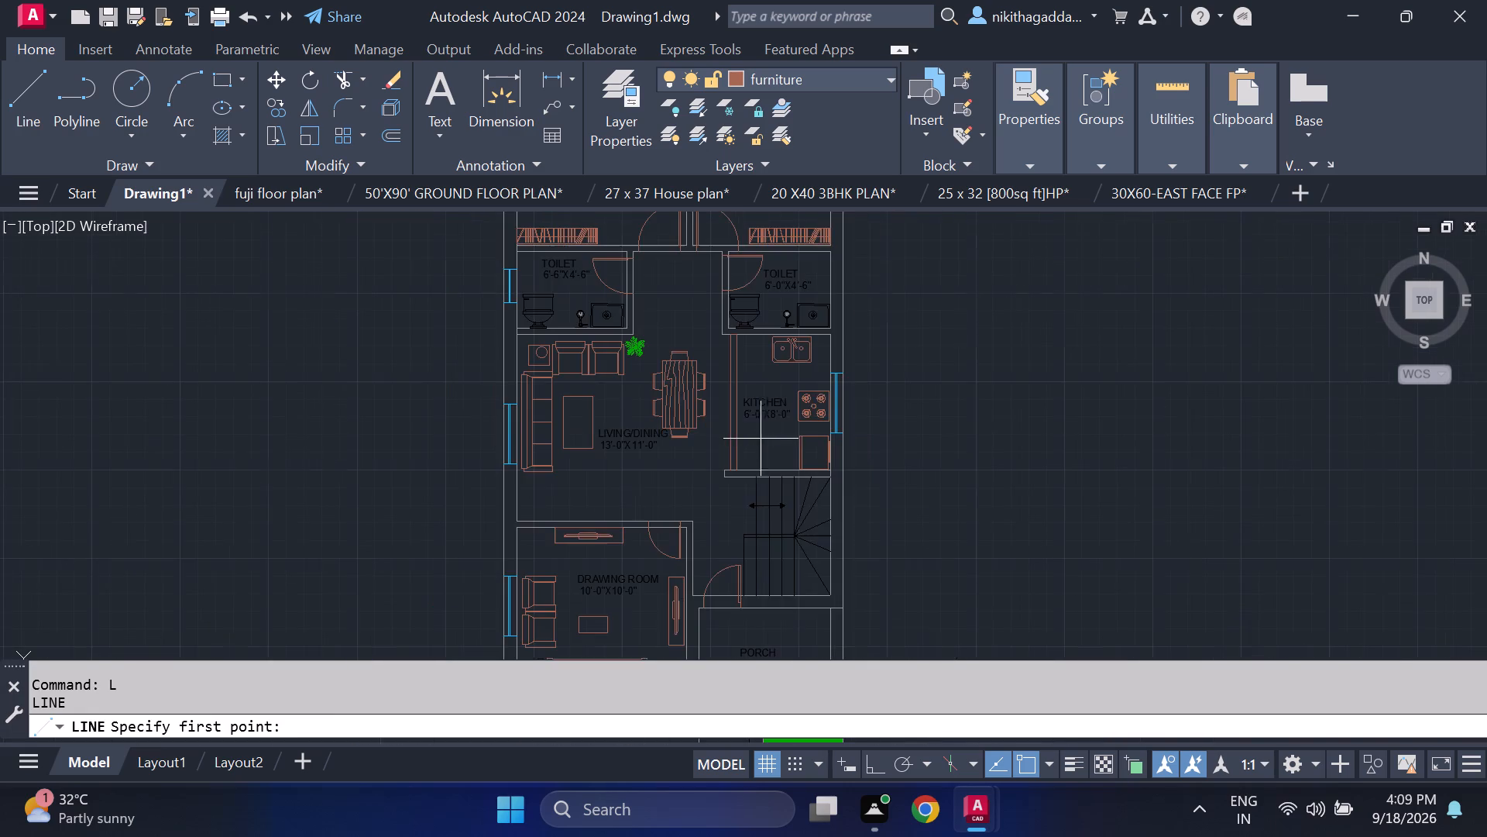
scroll(799, 386, up, 2)
scroll(689, 309, up, 2)
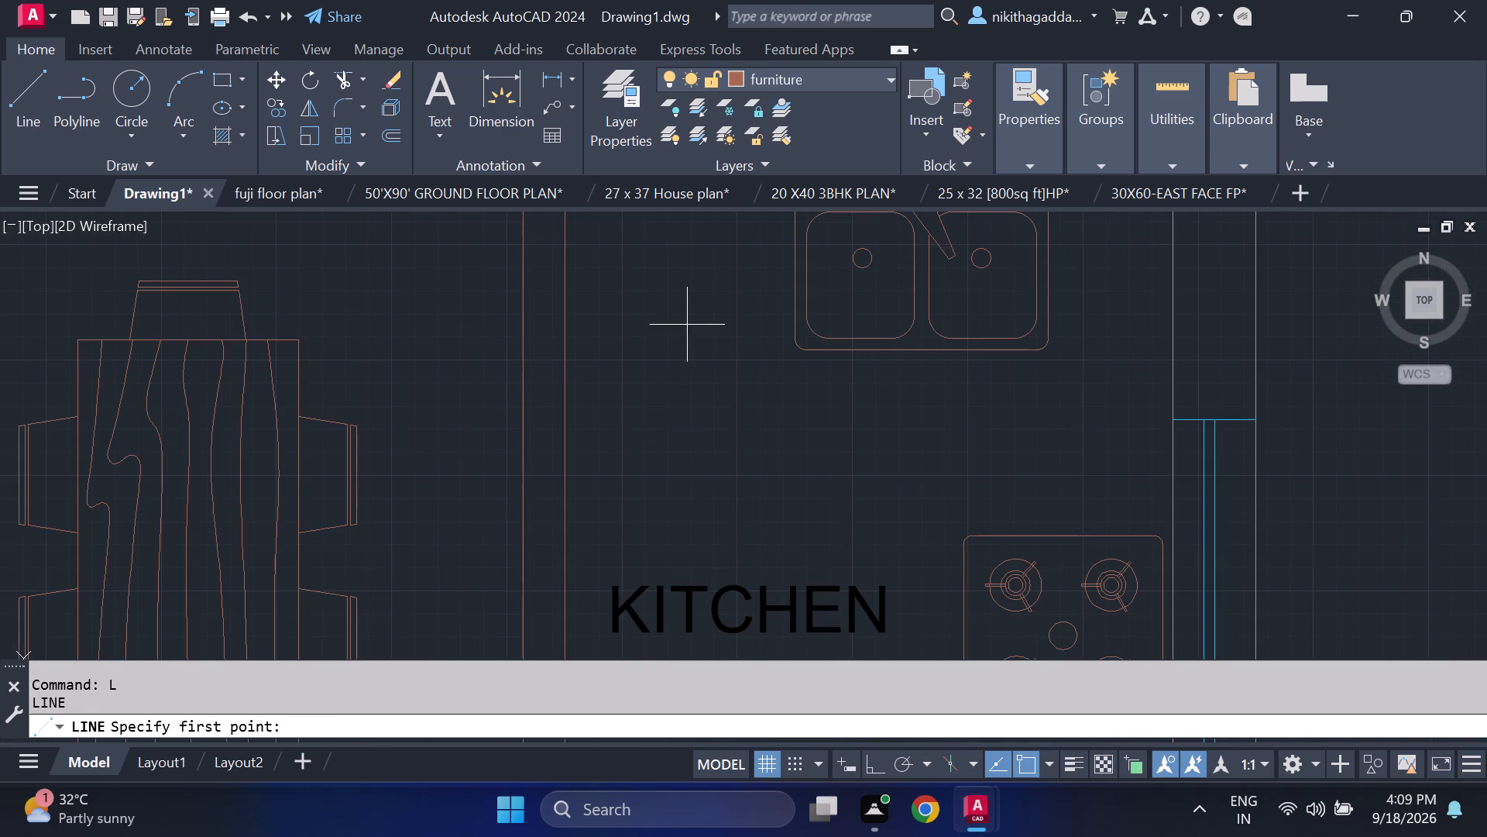
click(564, 366)
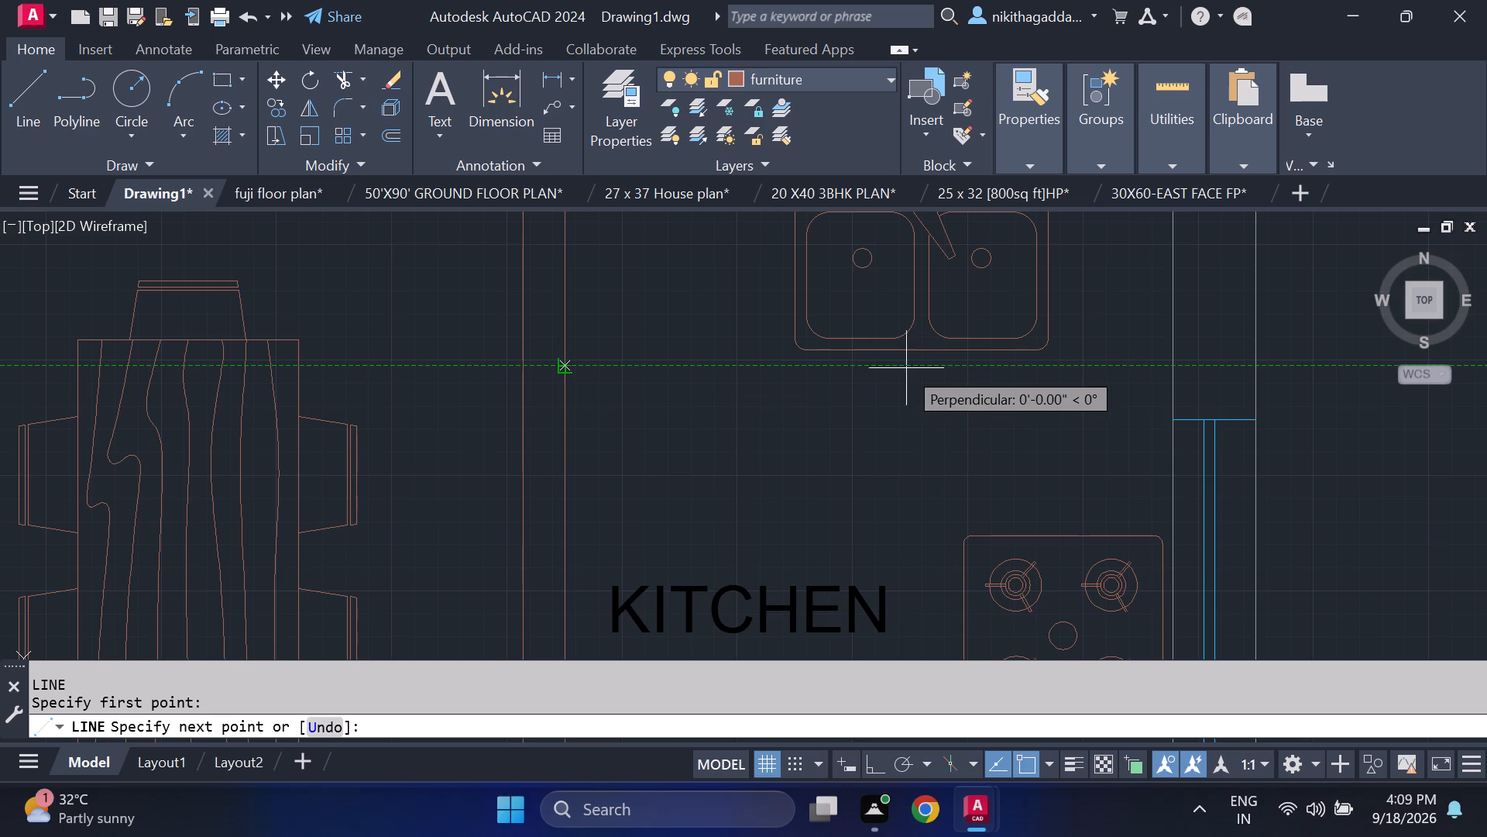
click(937, 368)
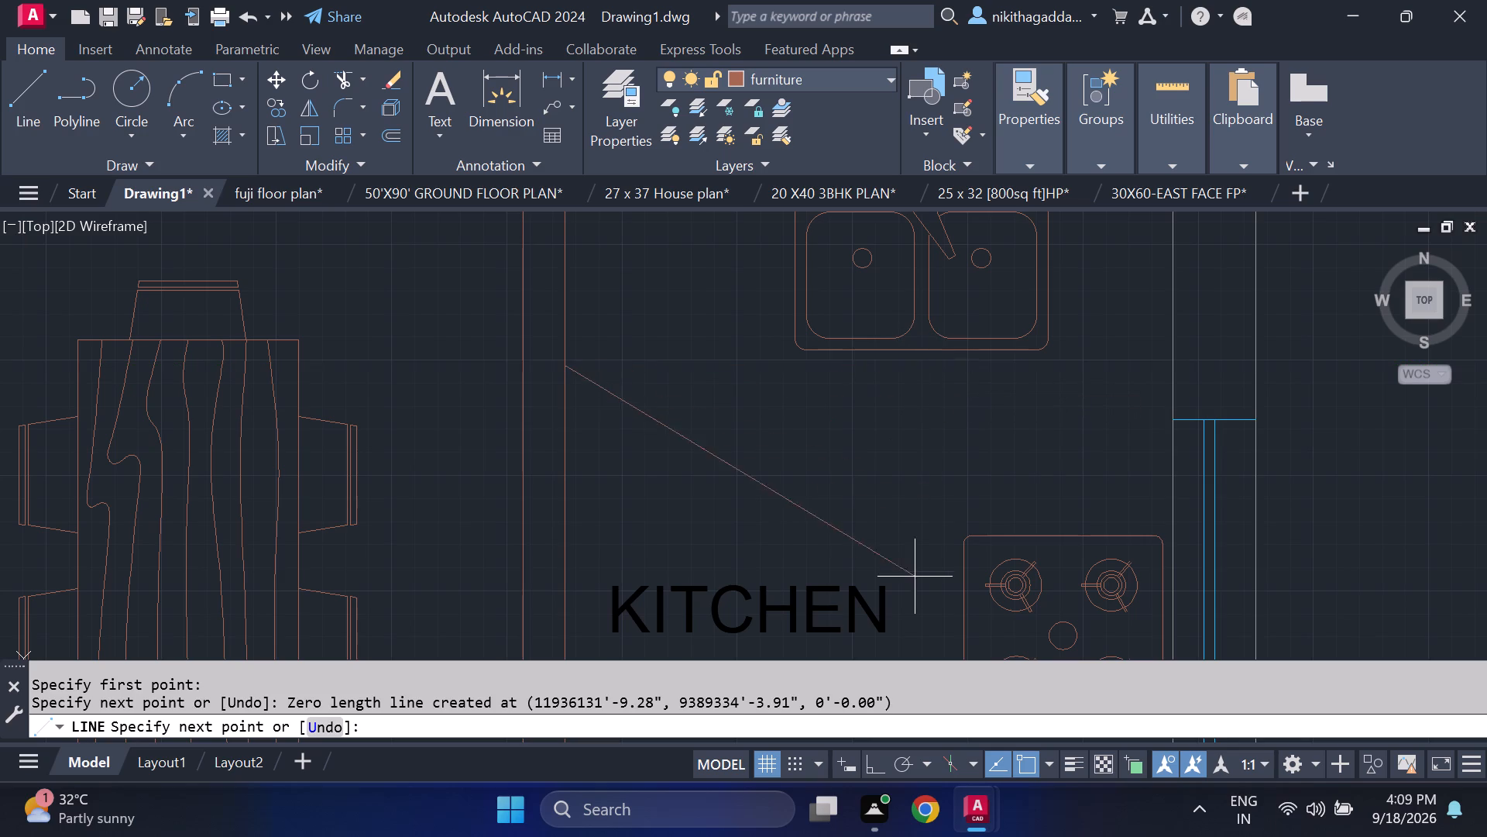
key(F8)
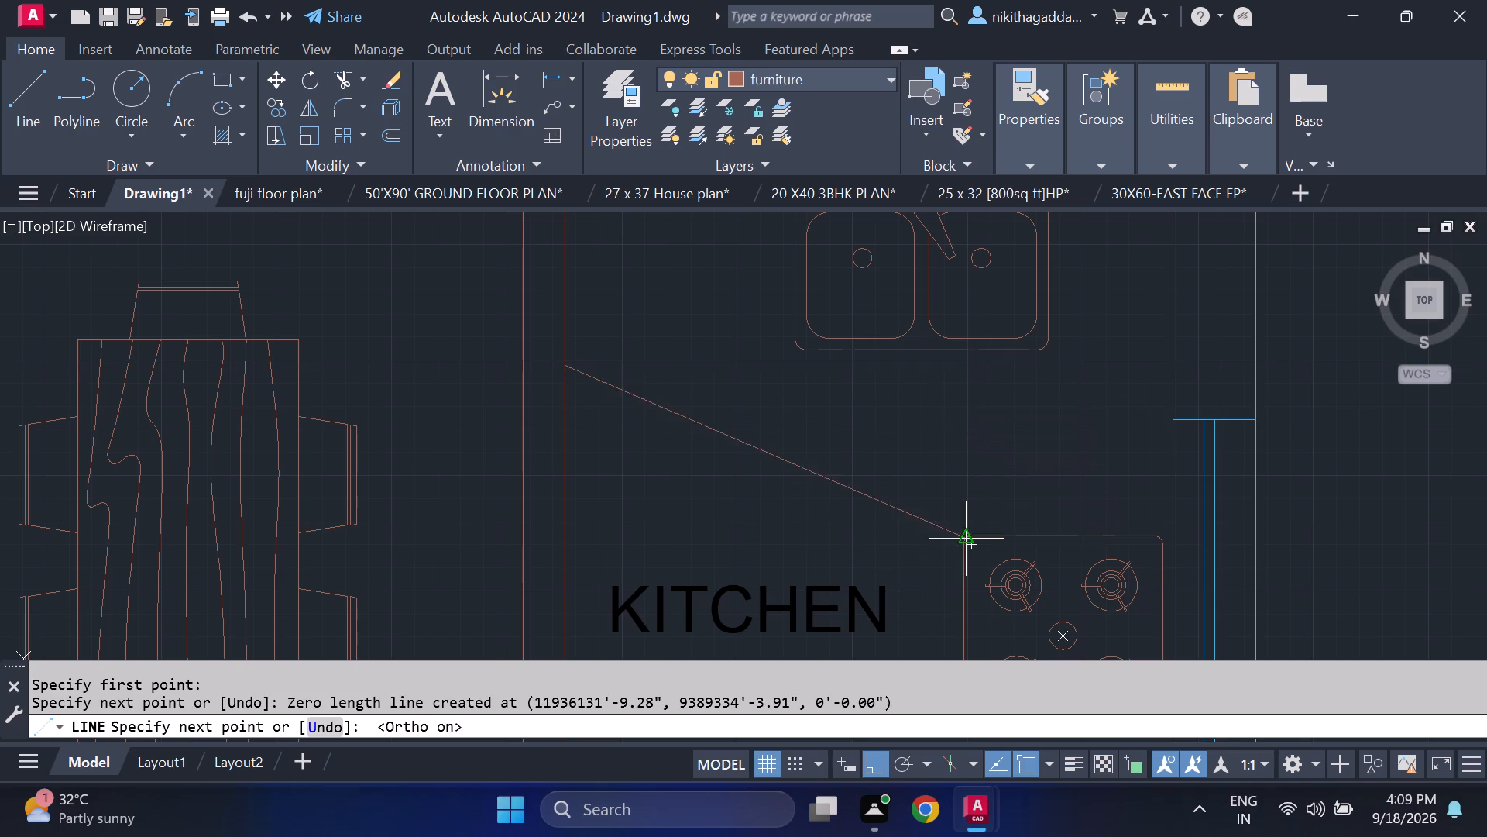
click(931, 367)
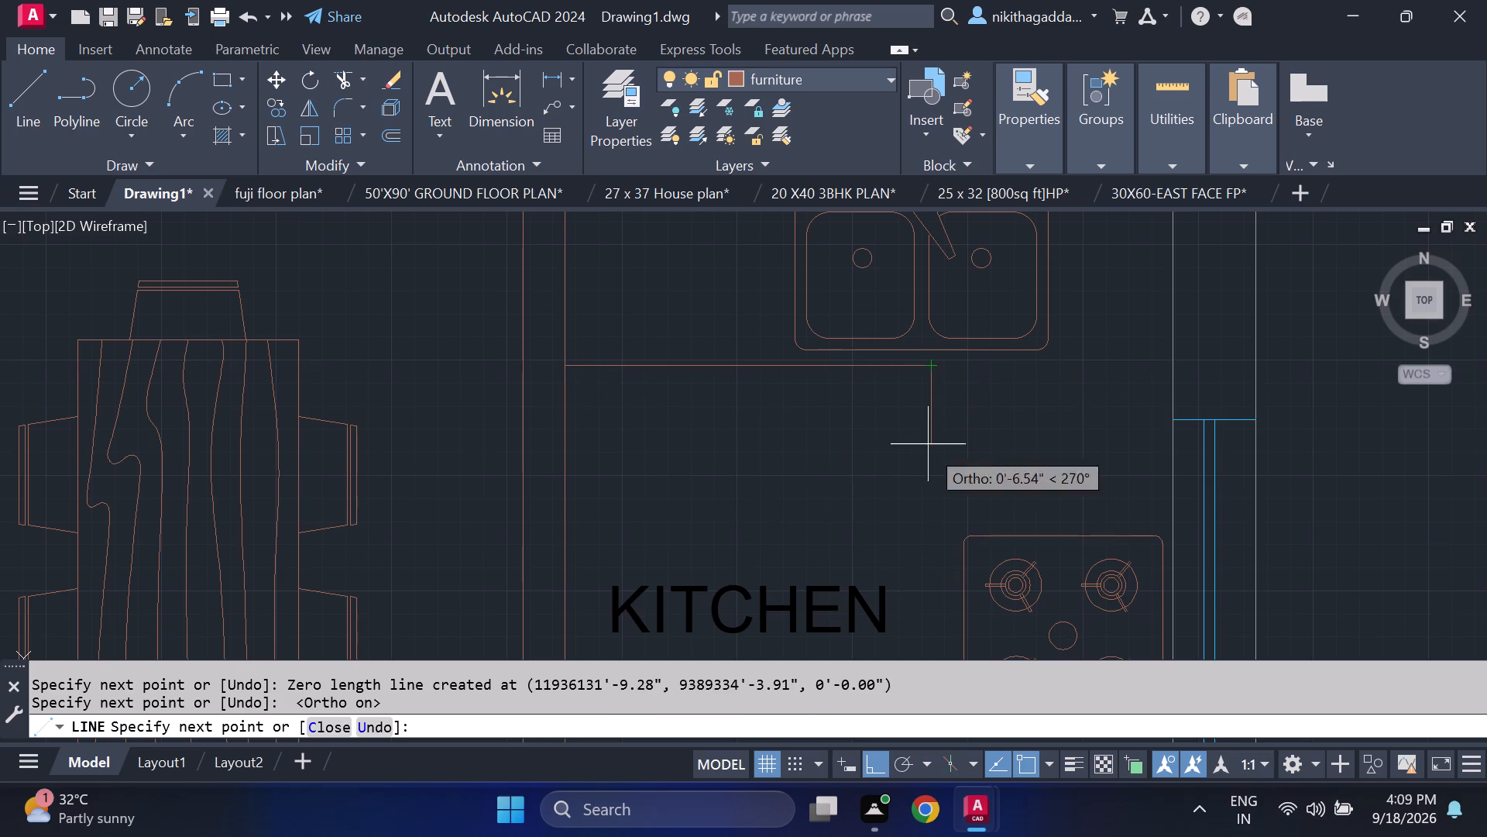
middle_drag(943, 598, 923, 329)
scroll(926, 339, down, 2)
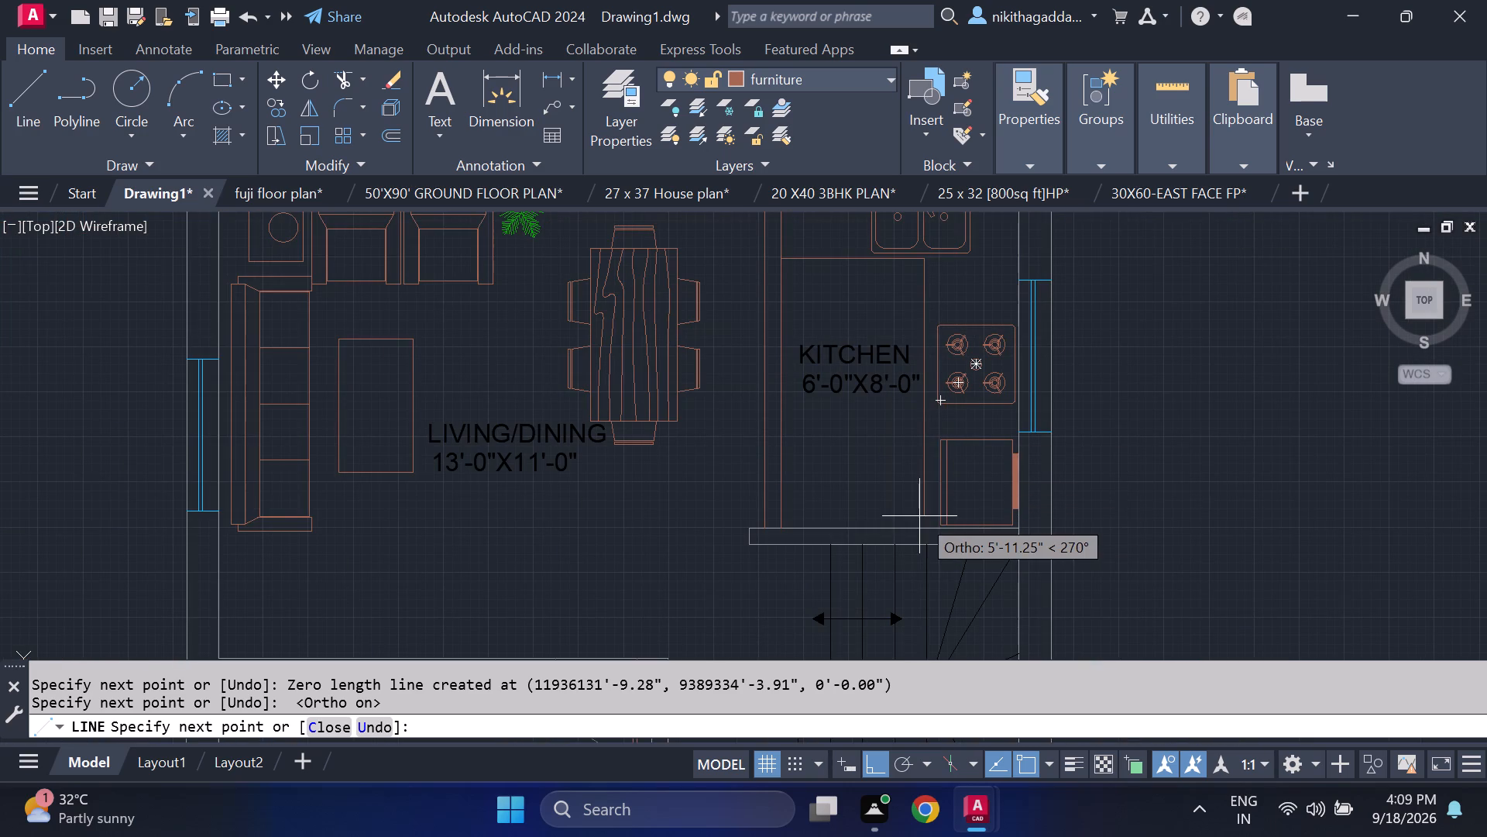
scroll(919, 516, up, 2)
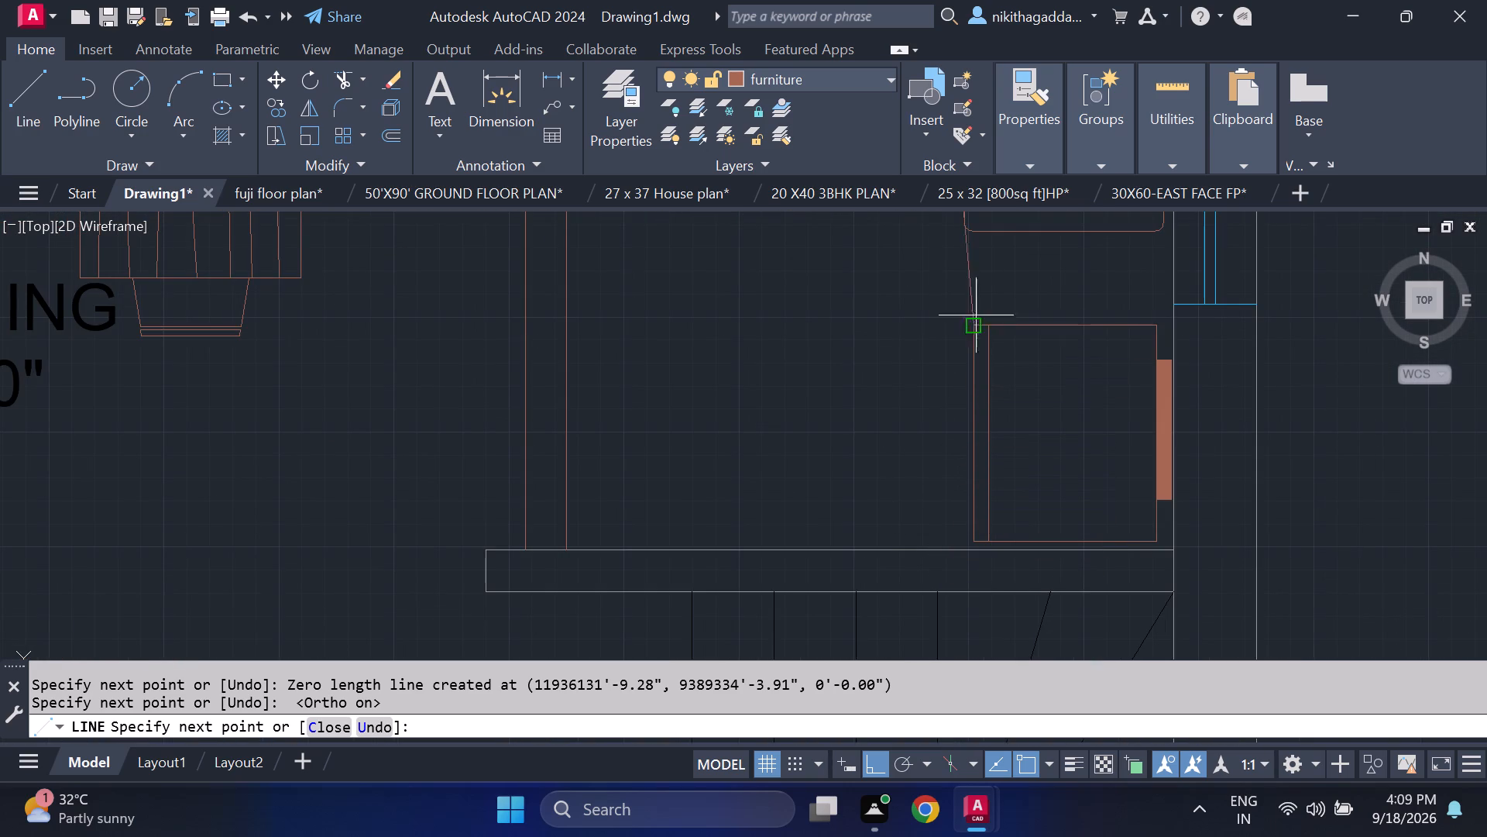
scroll(893, 367, down, 3)
middle_drag(893, 374, 901, 480)
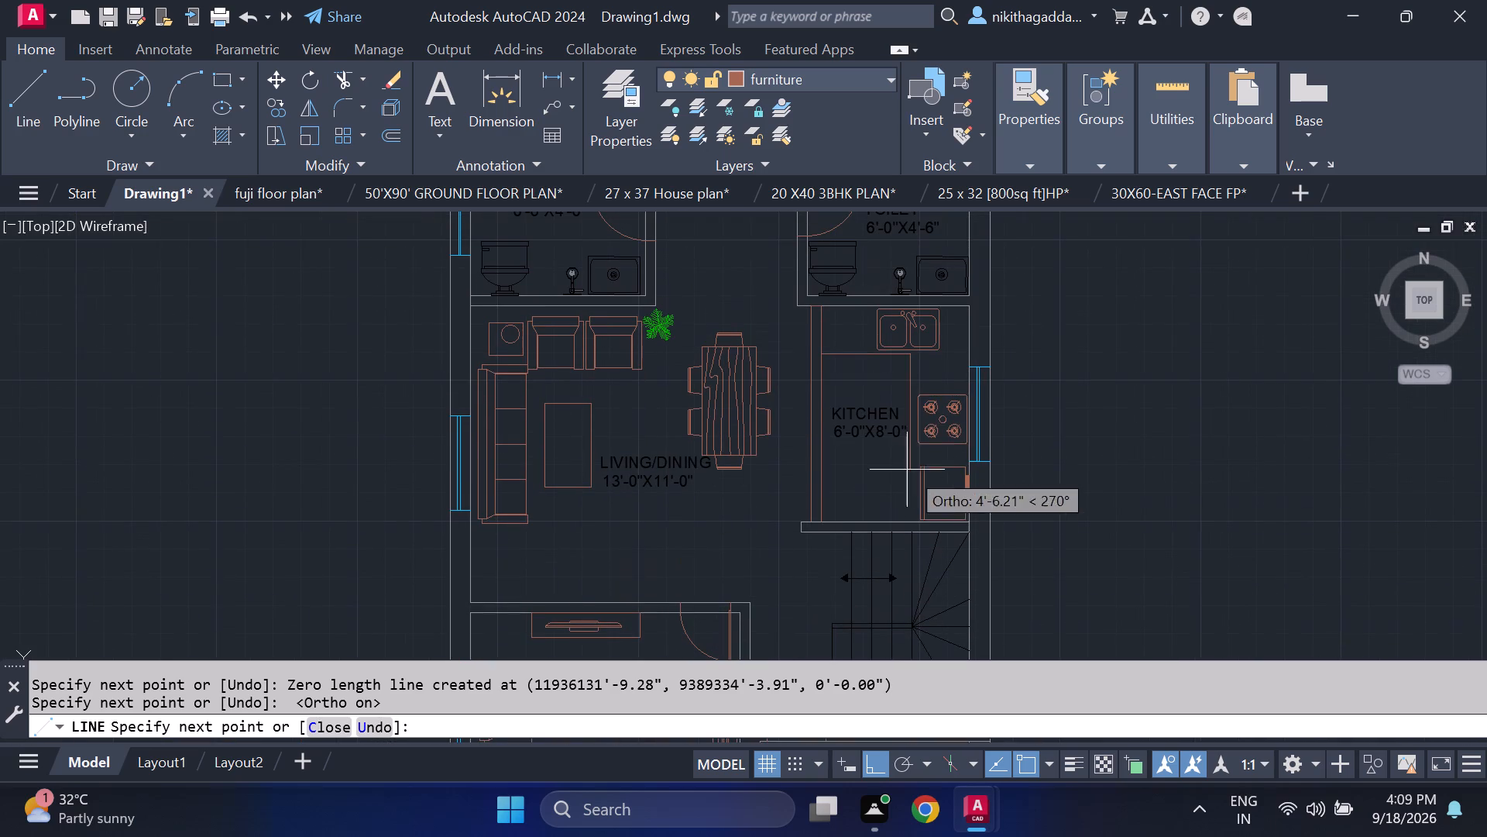
click(914, 521)
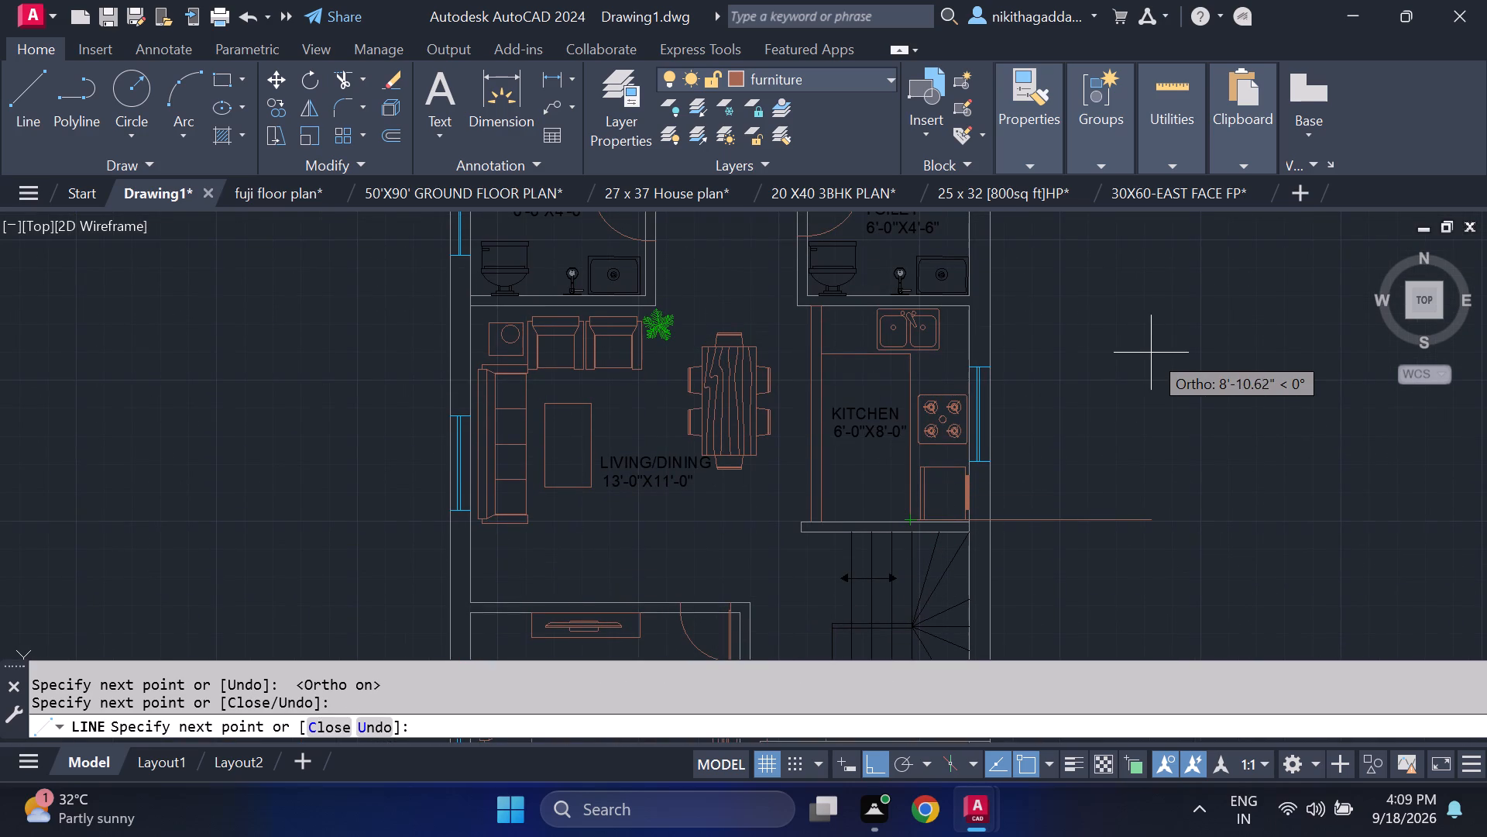
key(Escape)
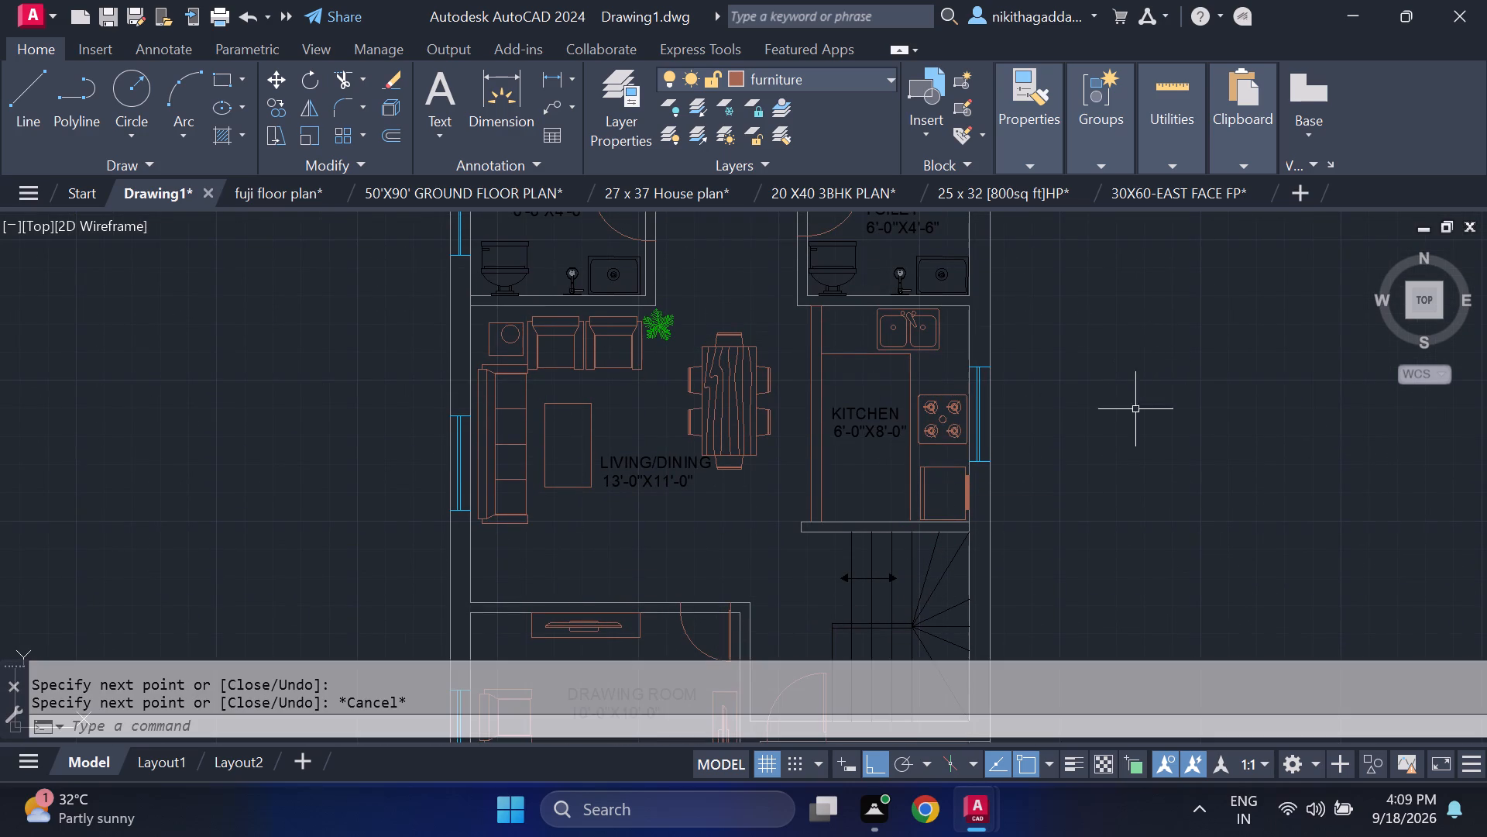
Move the whole refrigerator in the kitchen's southeast corner about 6" west, with Ortho on.
scroll(945, 494, up, 2)
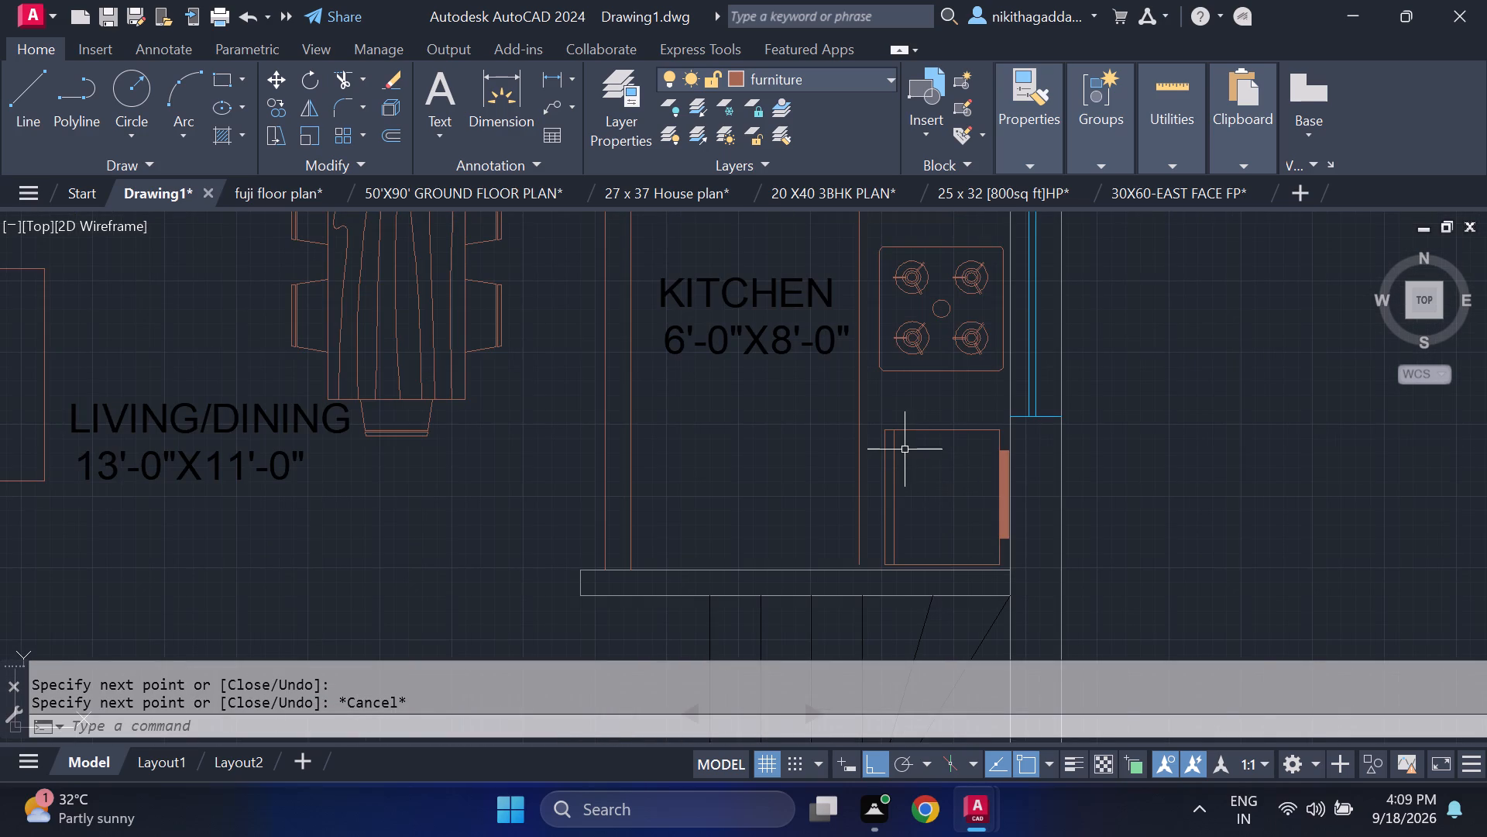
click(961, 415)
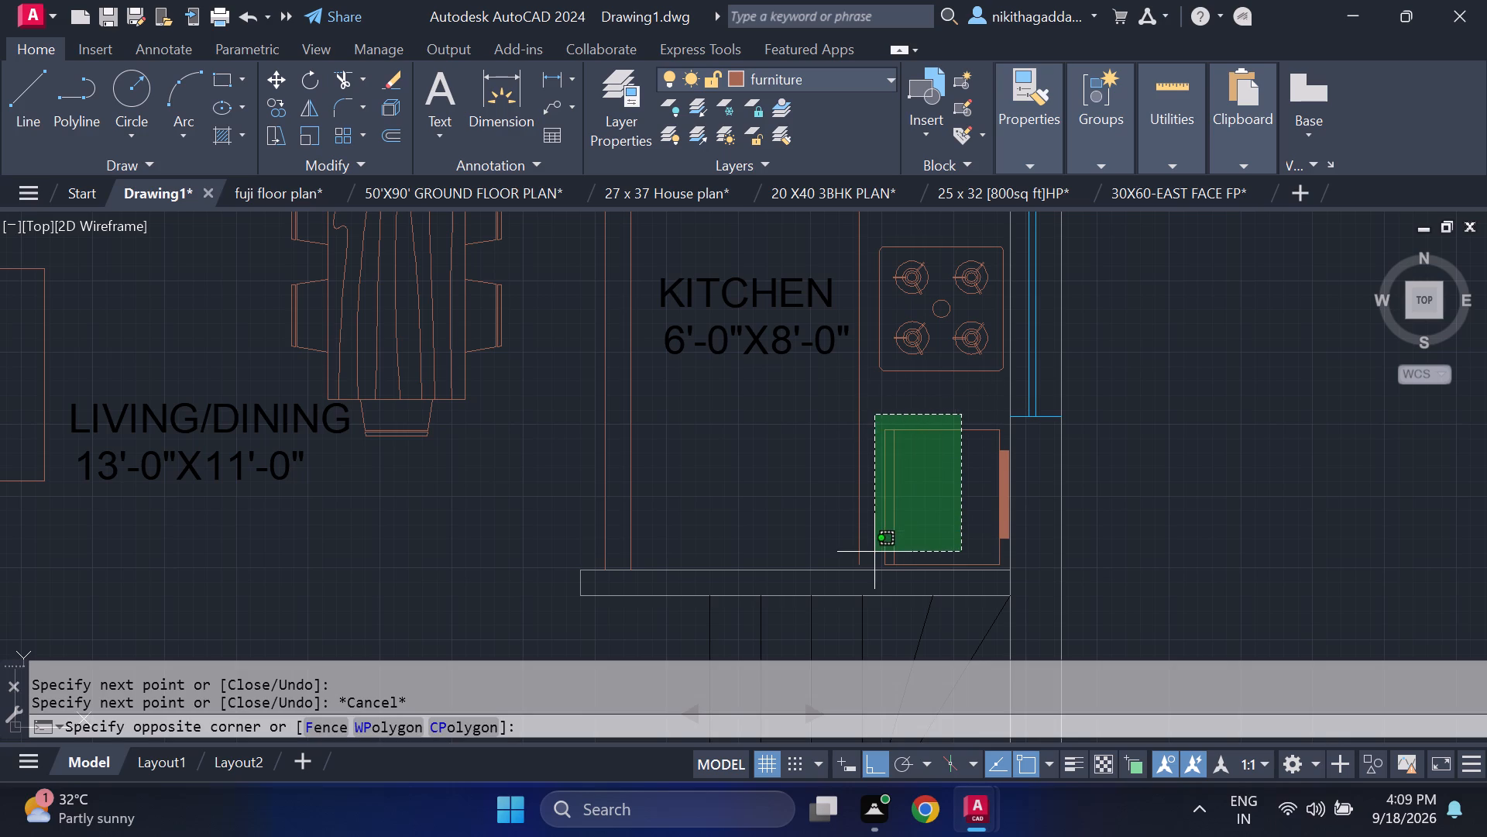
click(874, 553)
scroll(1004, 470, up, 1)
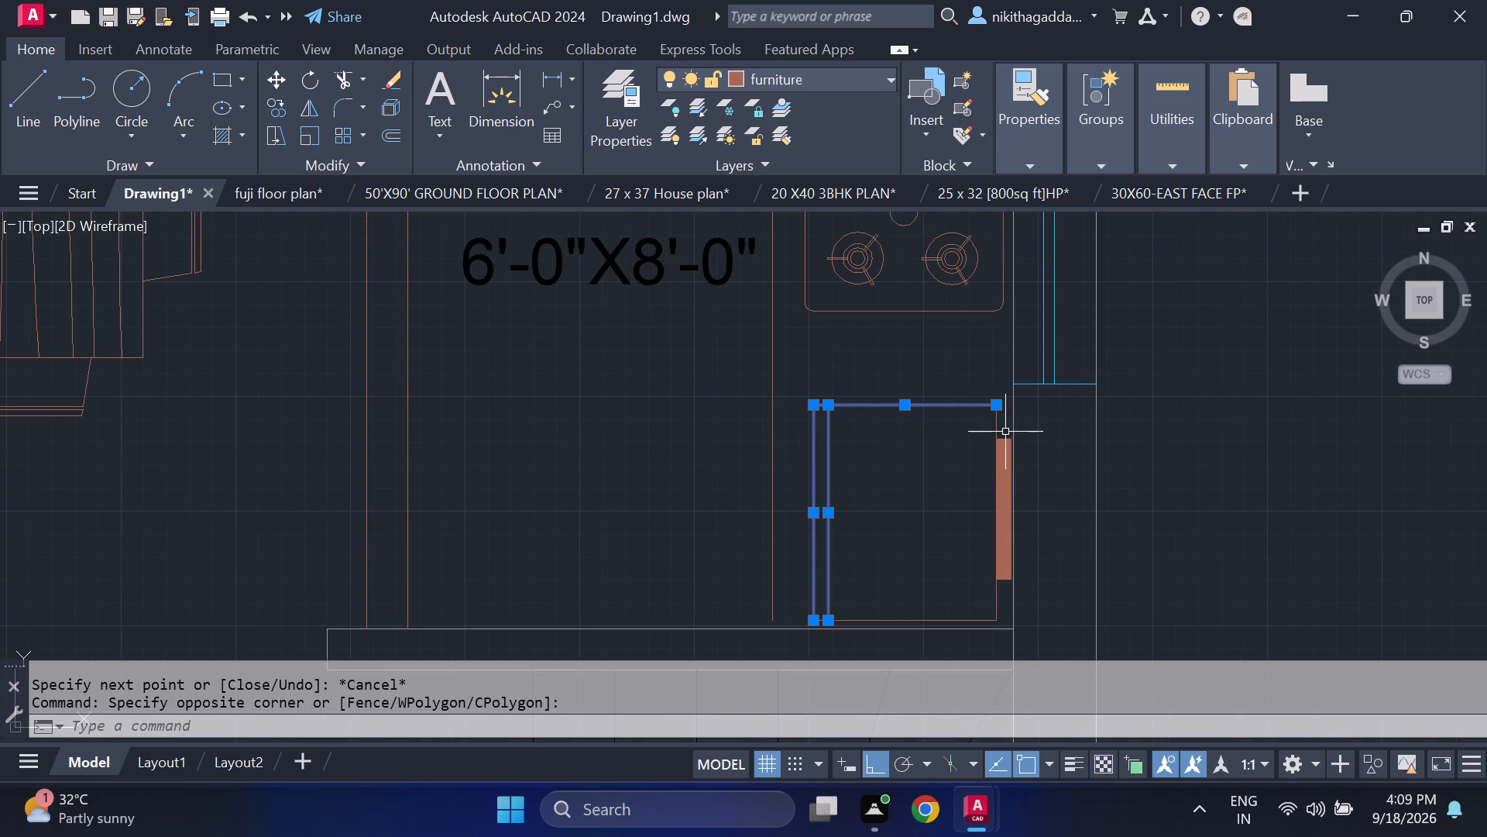
click(1006, 432)
click(973, 587)
scroll(943, 611, up, 2)
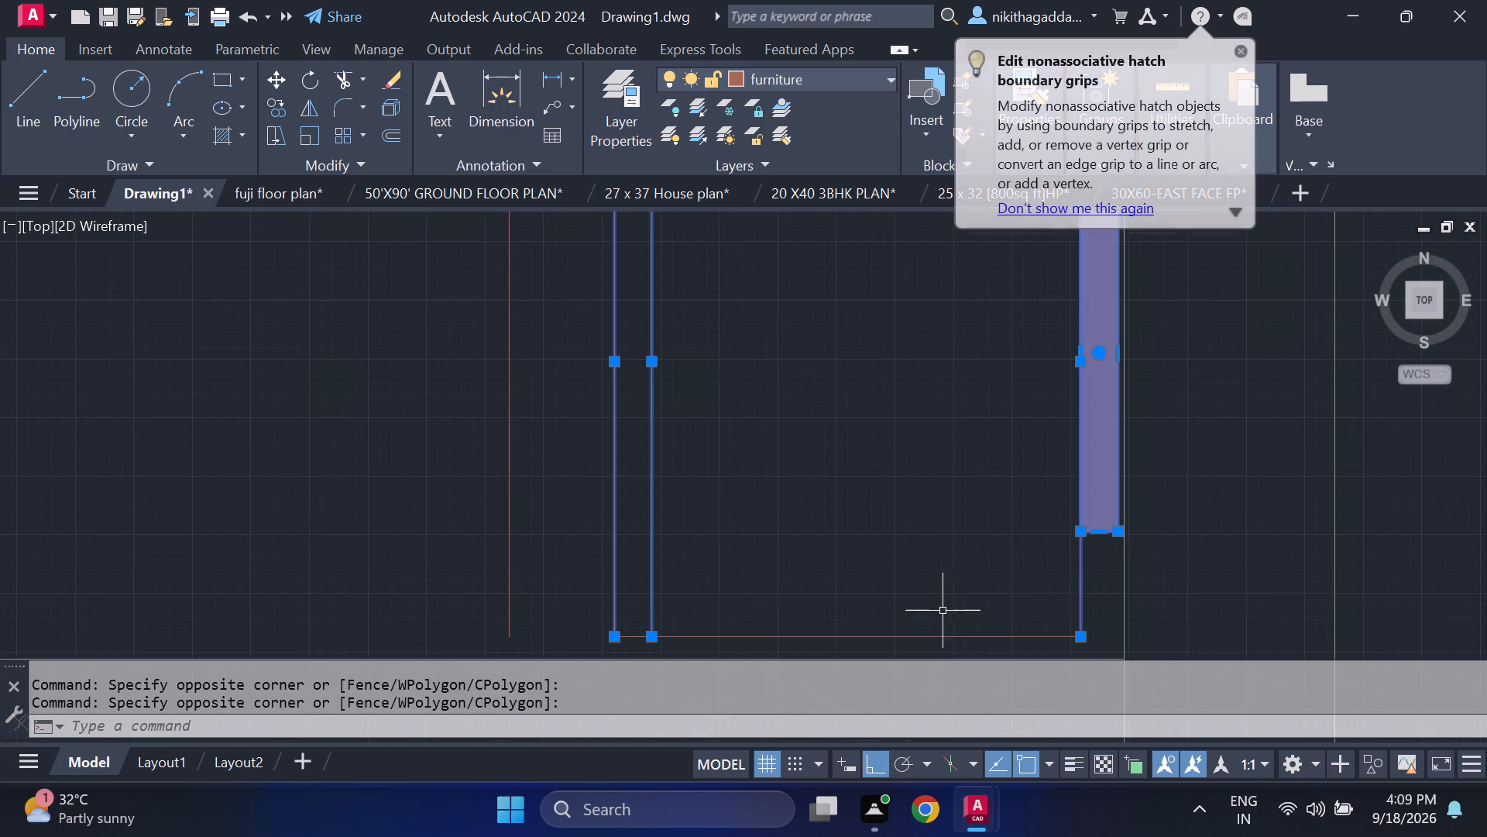
drag(987, 569, 971, 584)
click(781, 655)
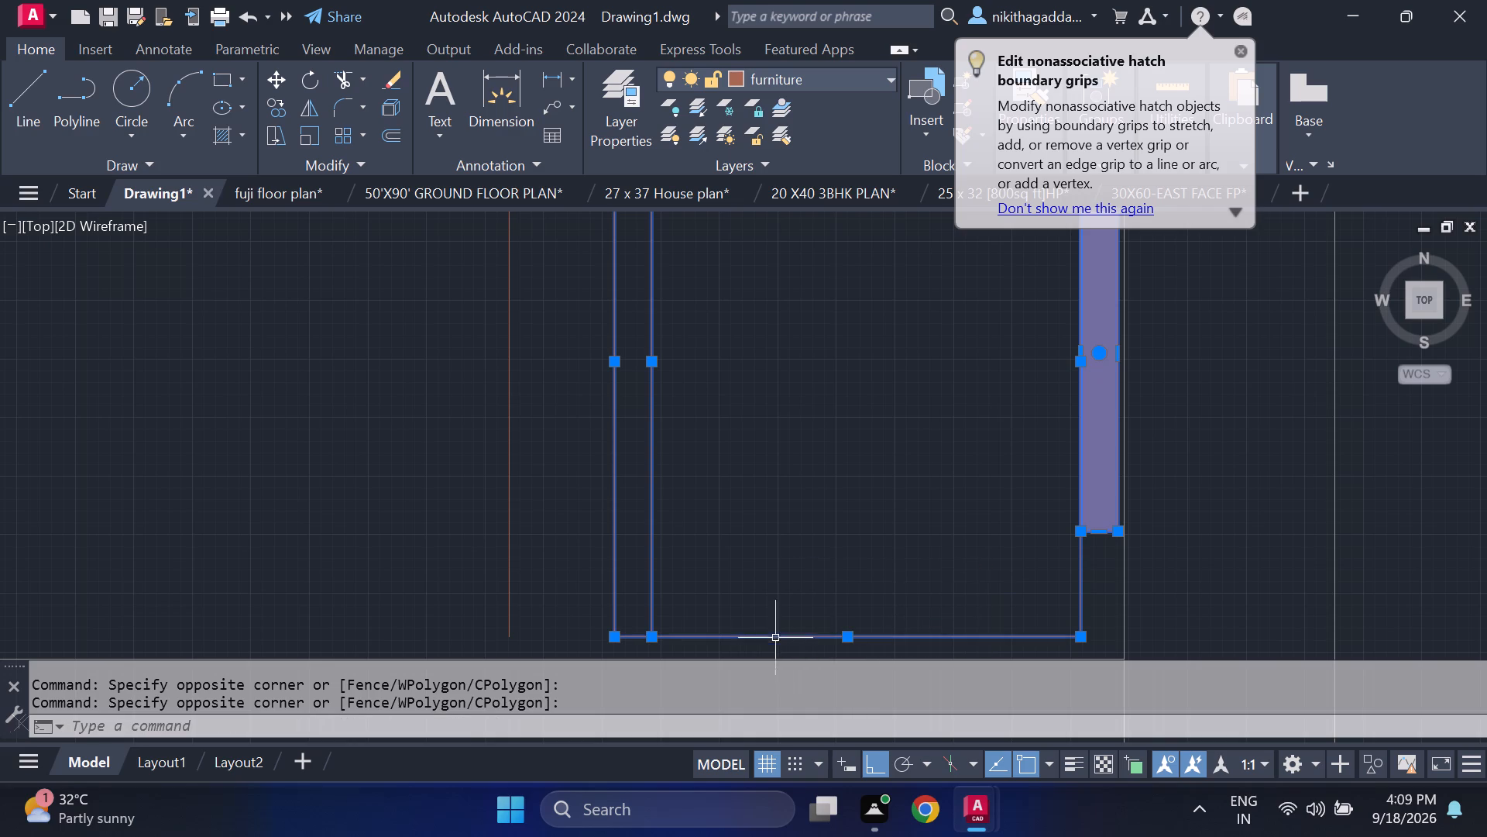
scroll(802, 572, down, 3)
key(m)
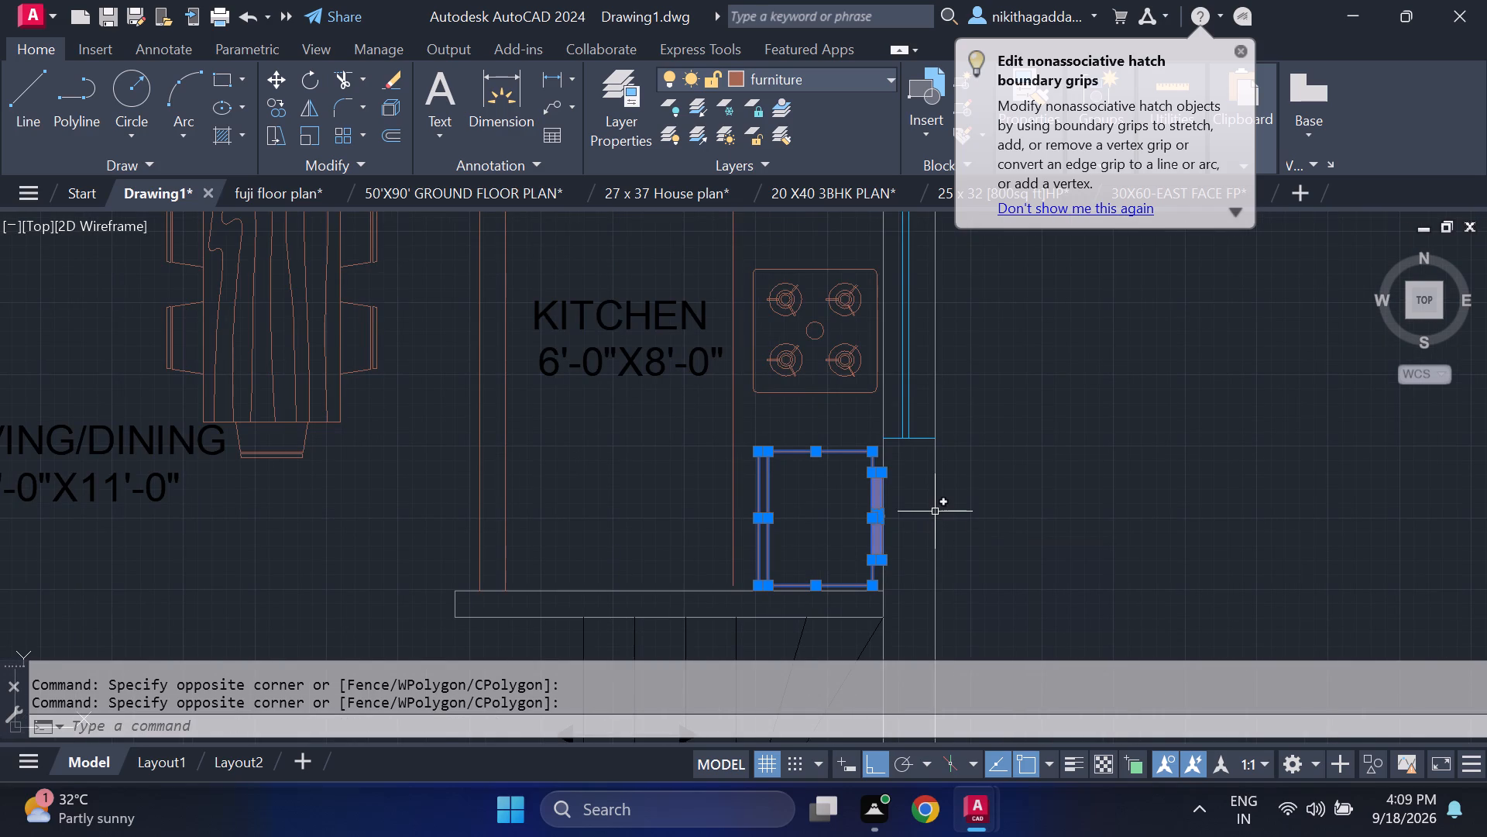
key(Return)
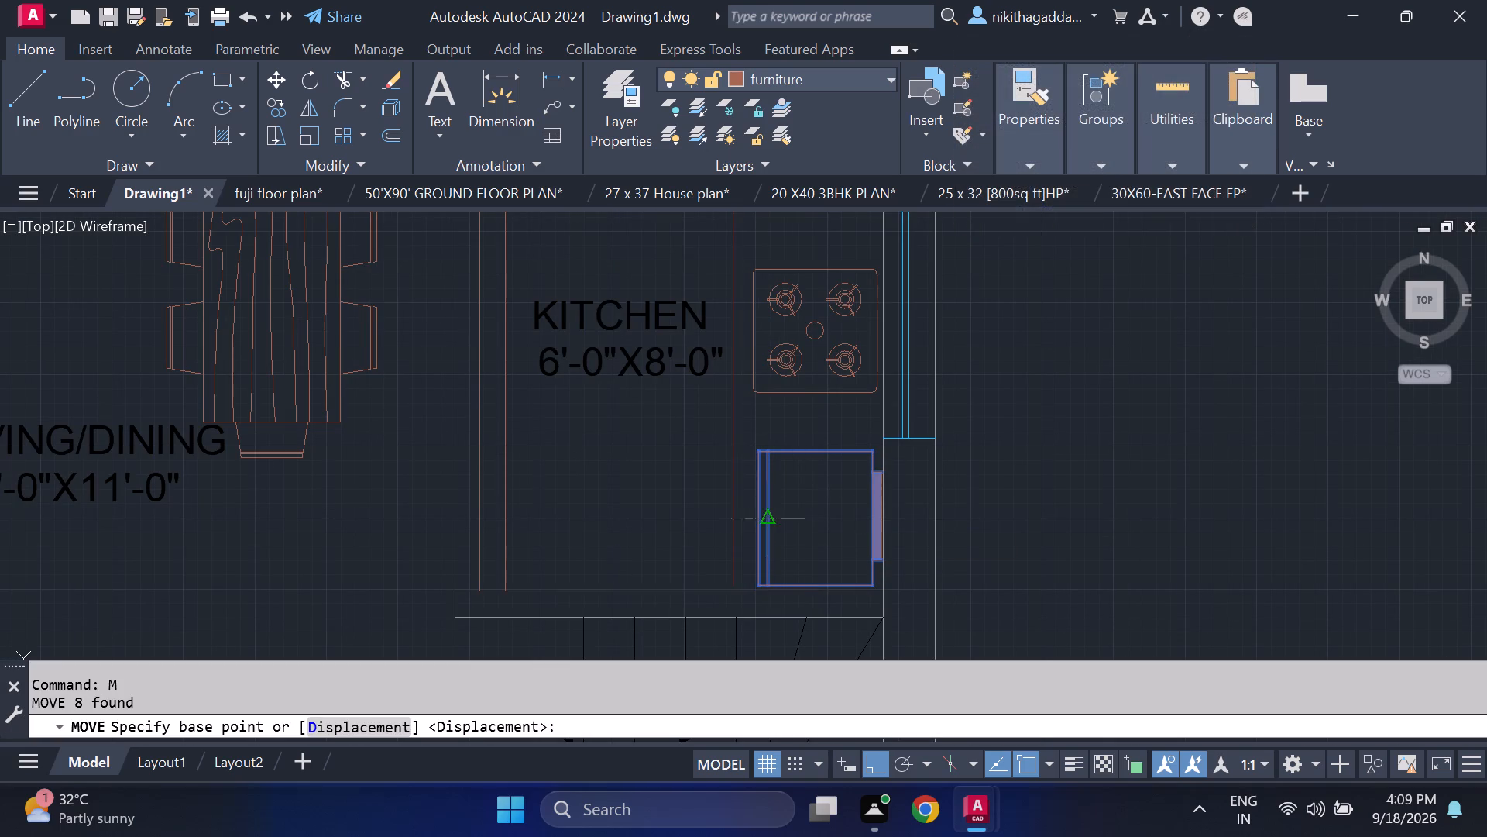
scroll(758, 536, up, 1)
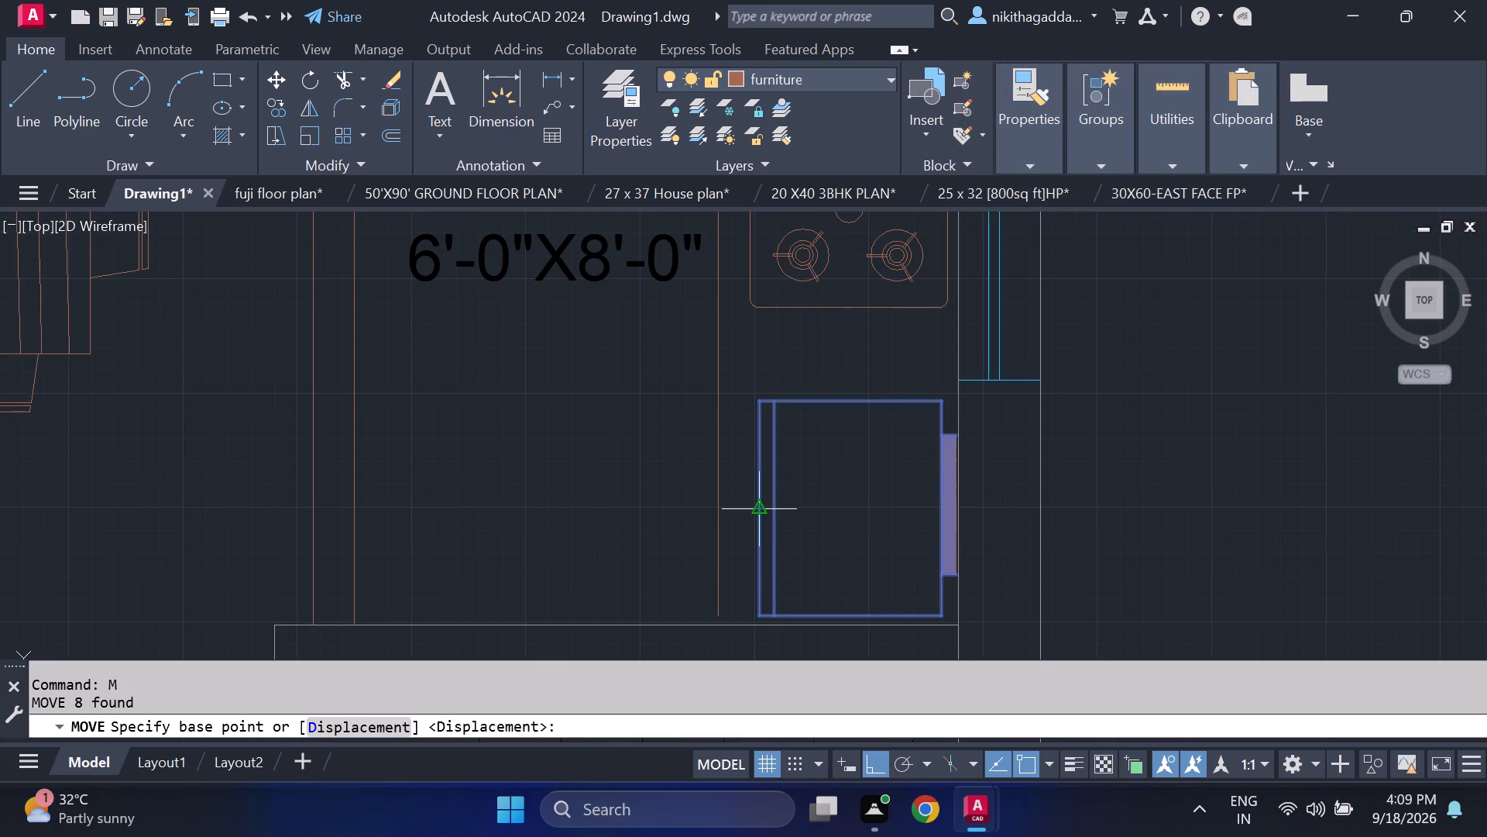
click(757, 515)
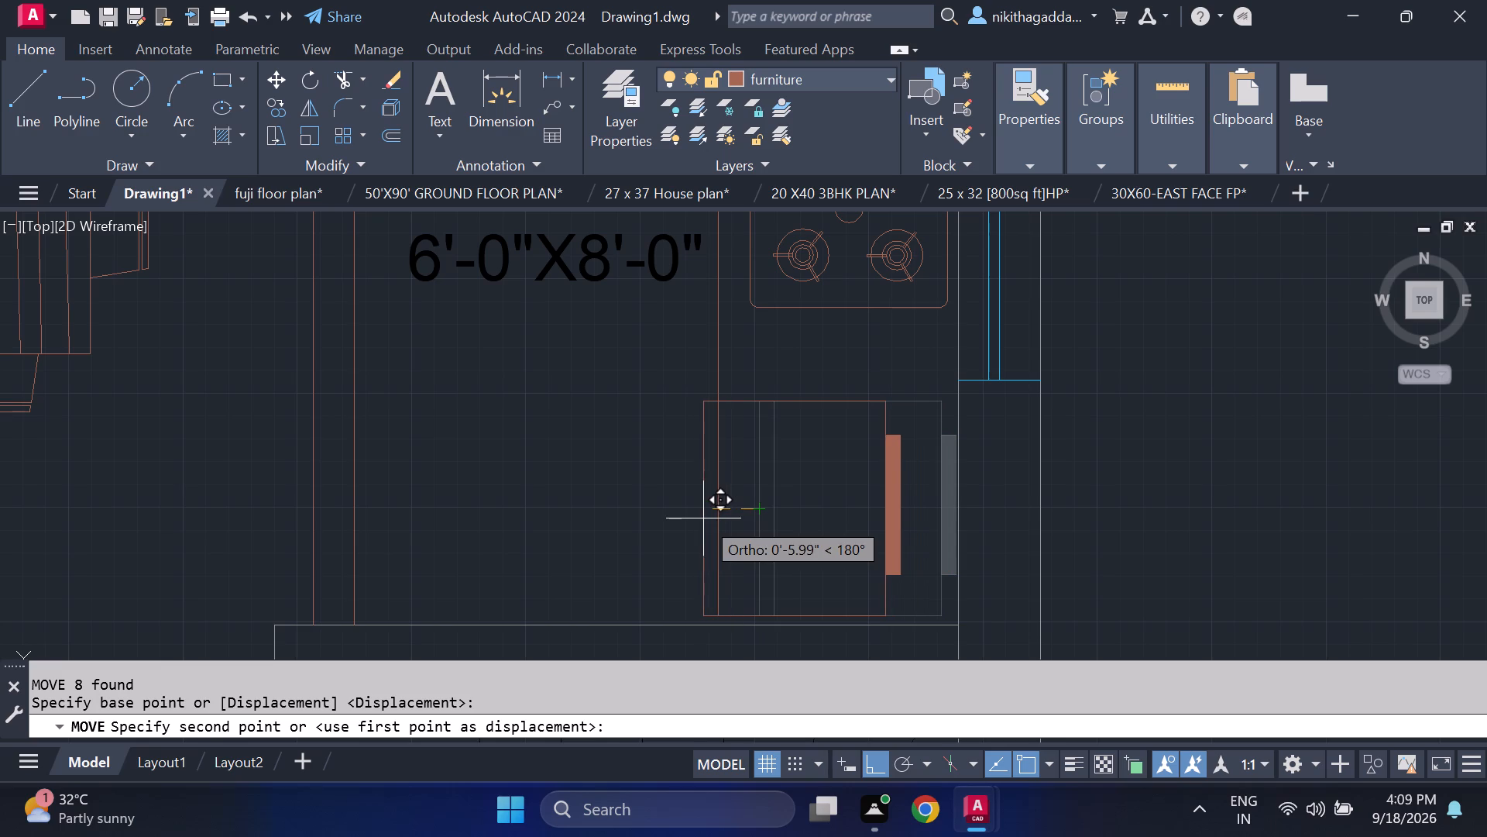
click(703, 518)
Trim away the counter edge and the refrigerator's inner west line where they run inside the refrigerator outline.
scroll(863, 453, down, 2)
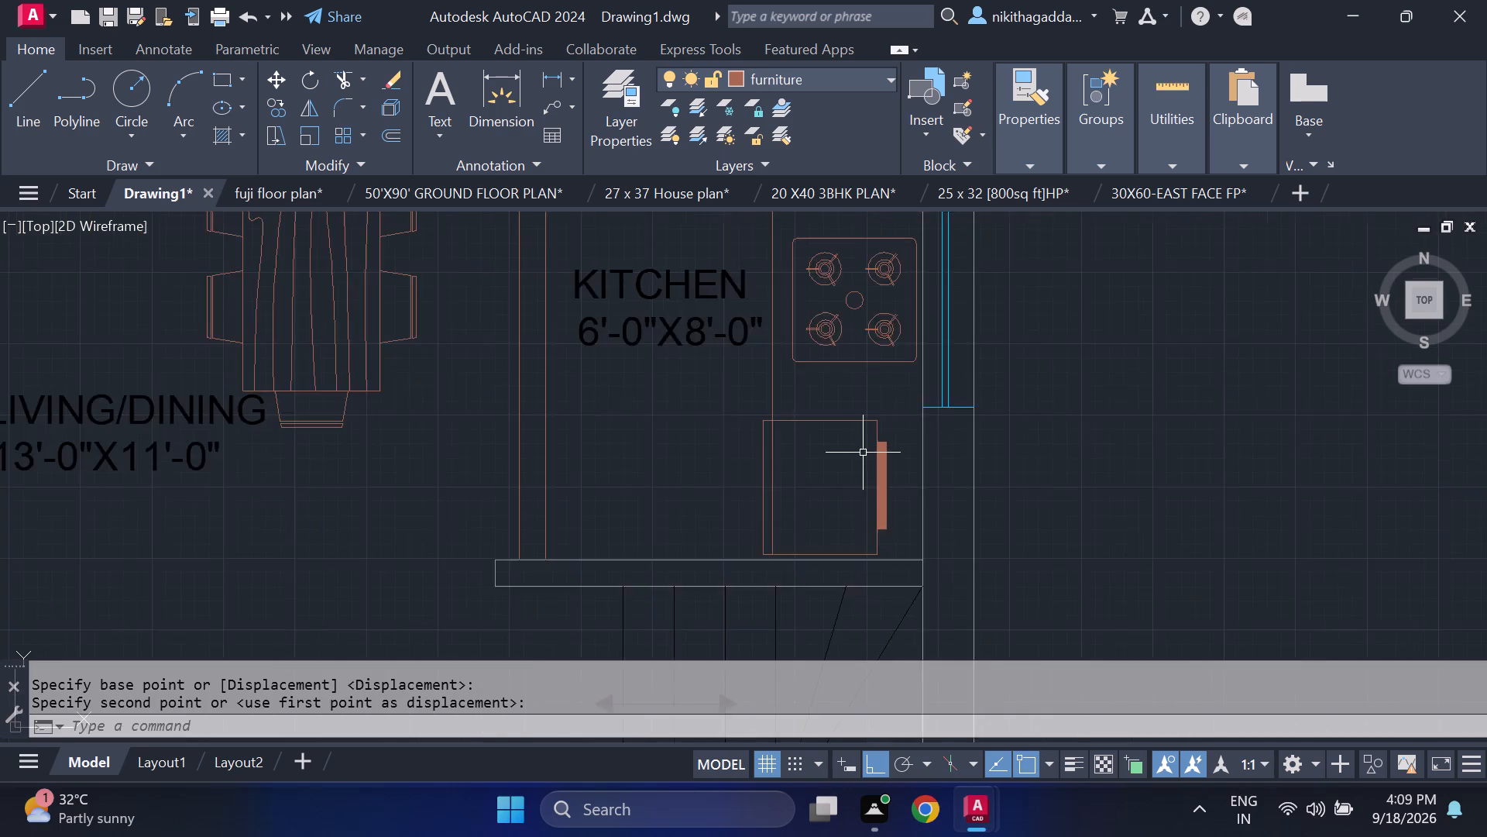
scroll(1027, 464, down, 1)
scroll(902, 435, up, 3)
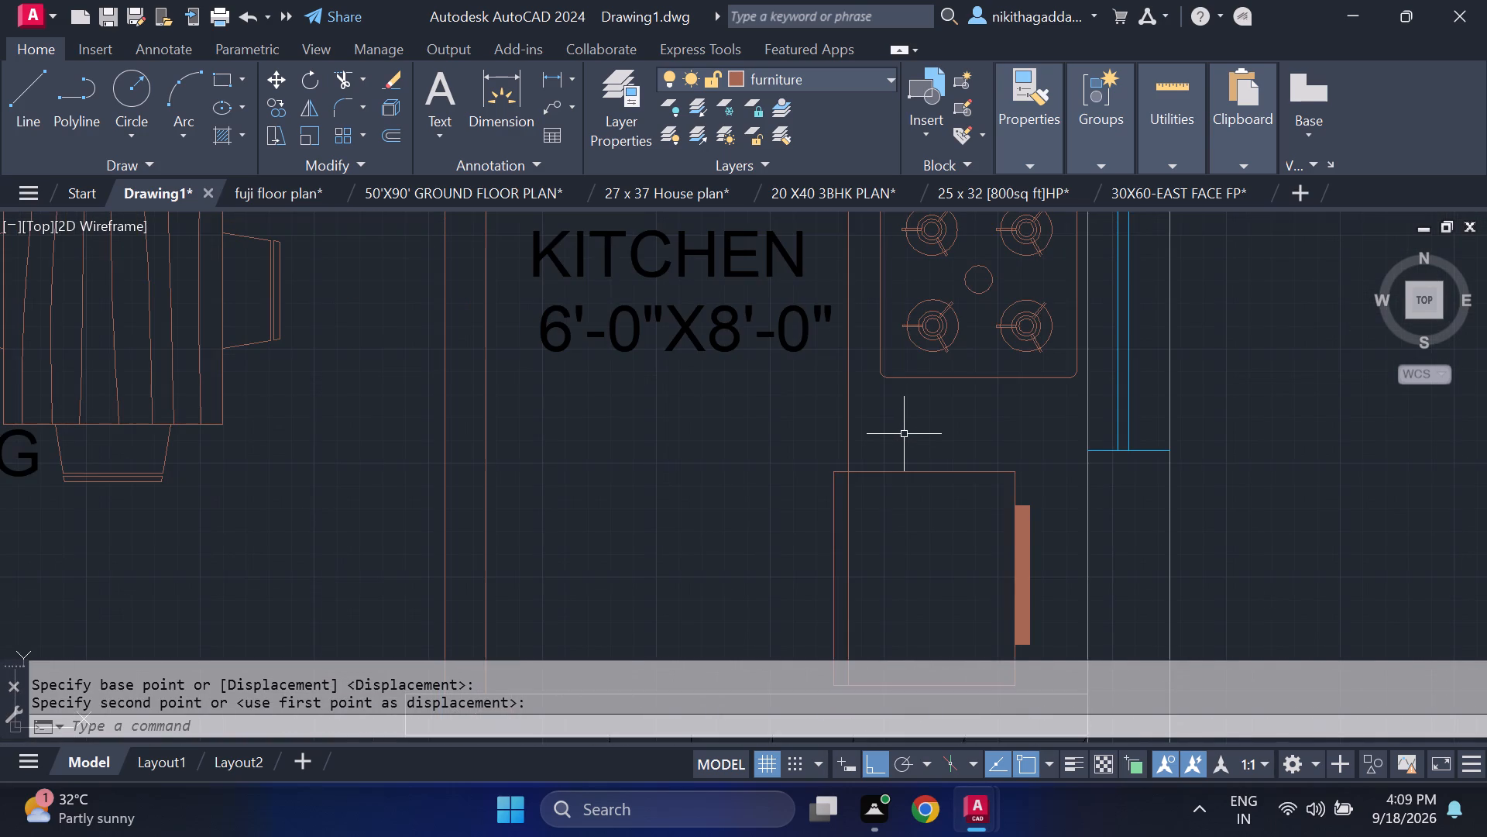
text(TR)
key(Return)
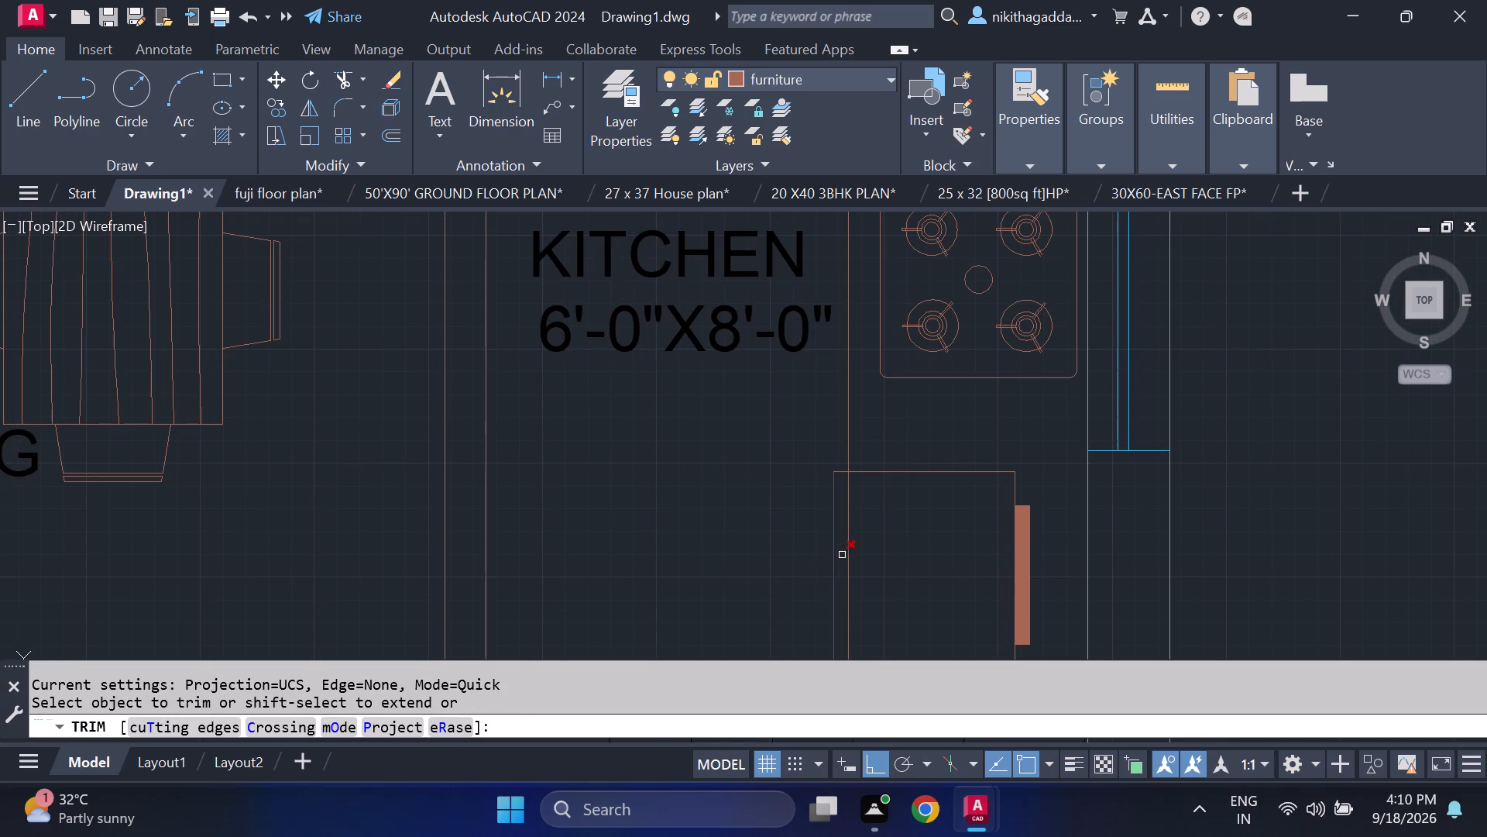
click(847, 552)
click(846, 559)
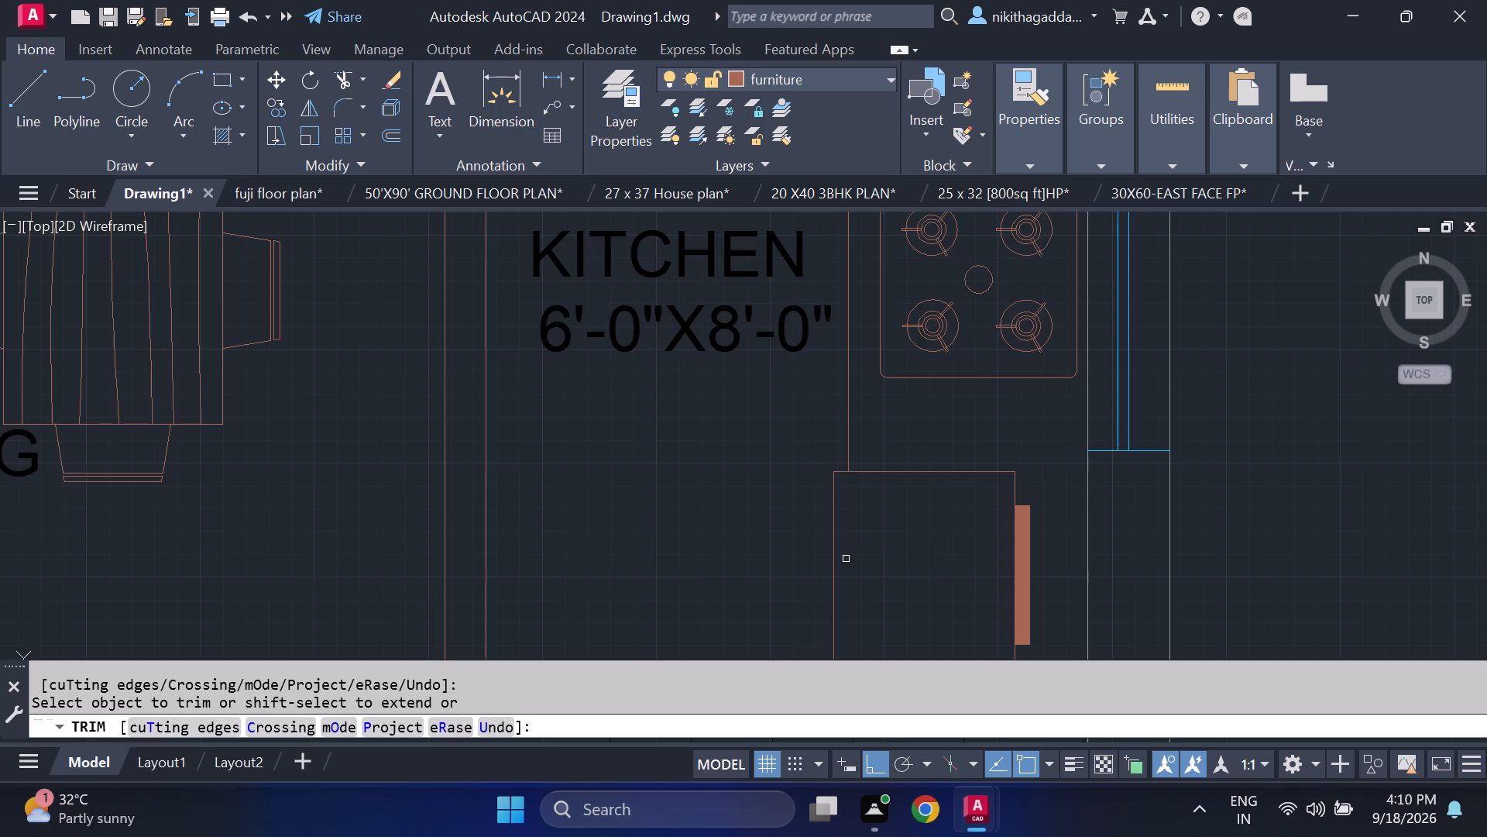
scroll(920, 495, down, 3)
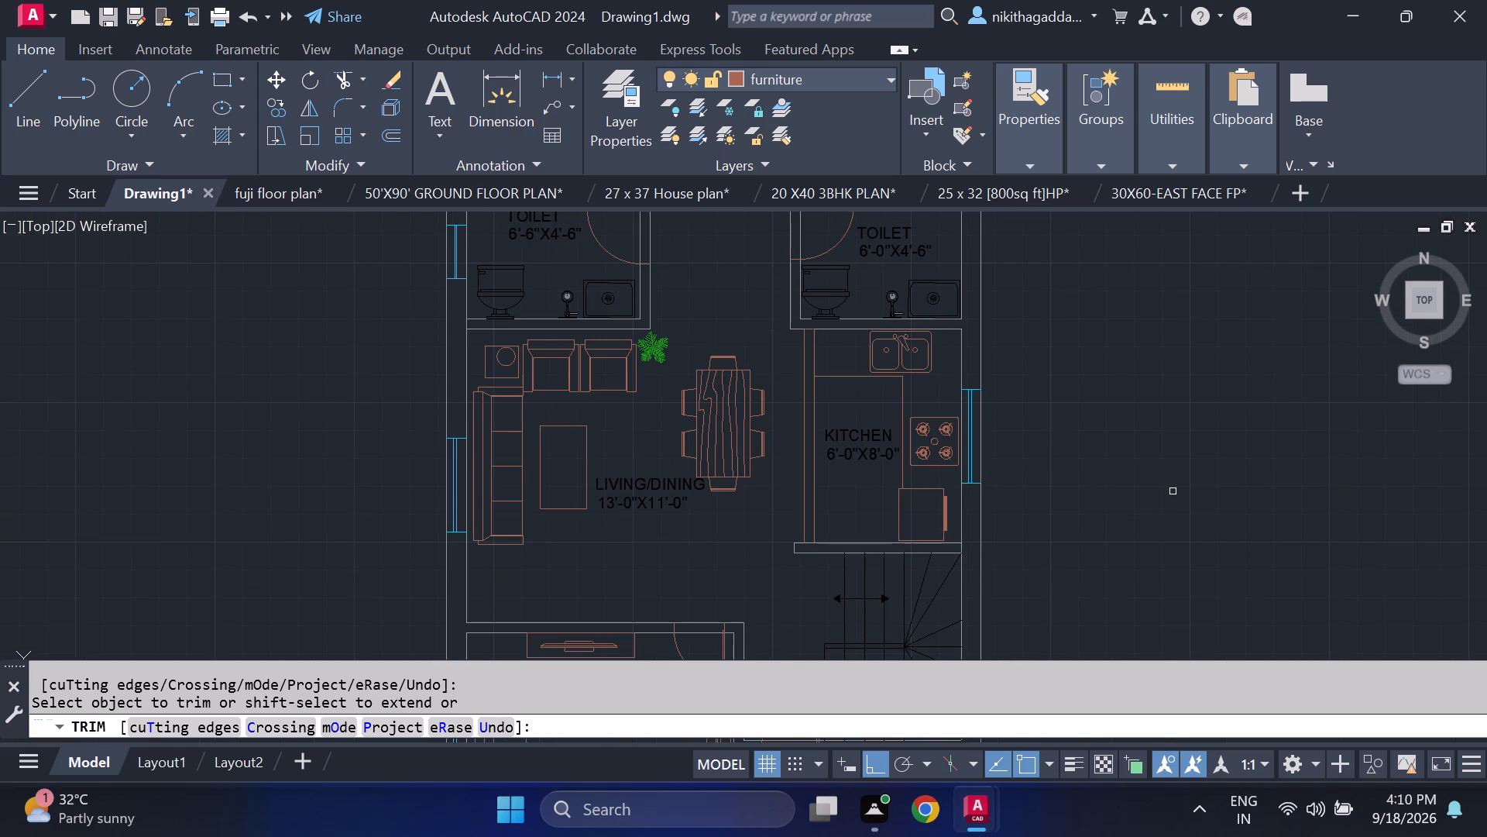
key(Escape)
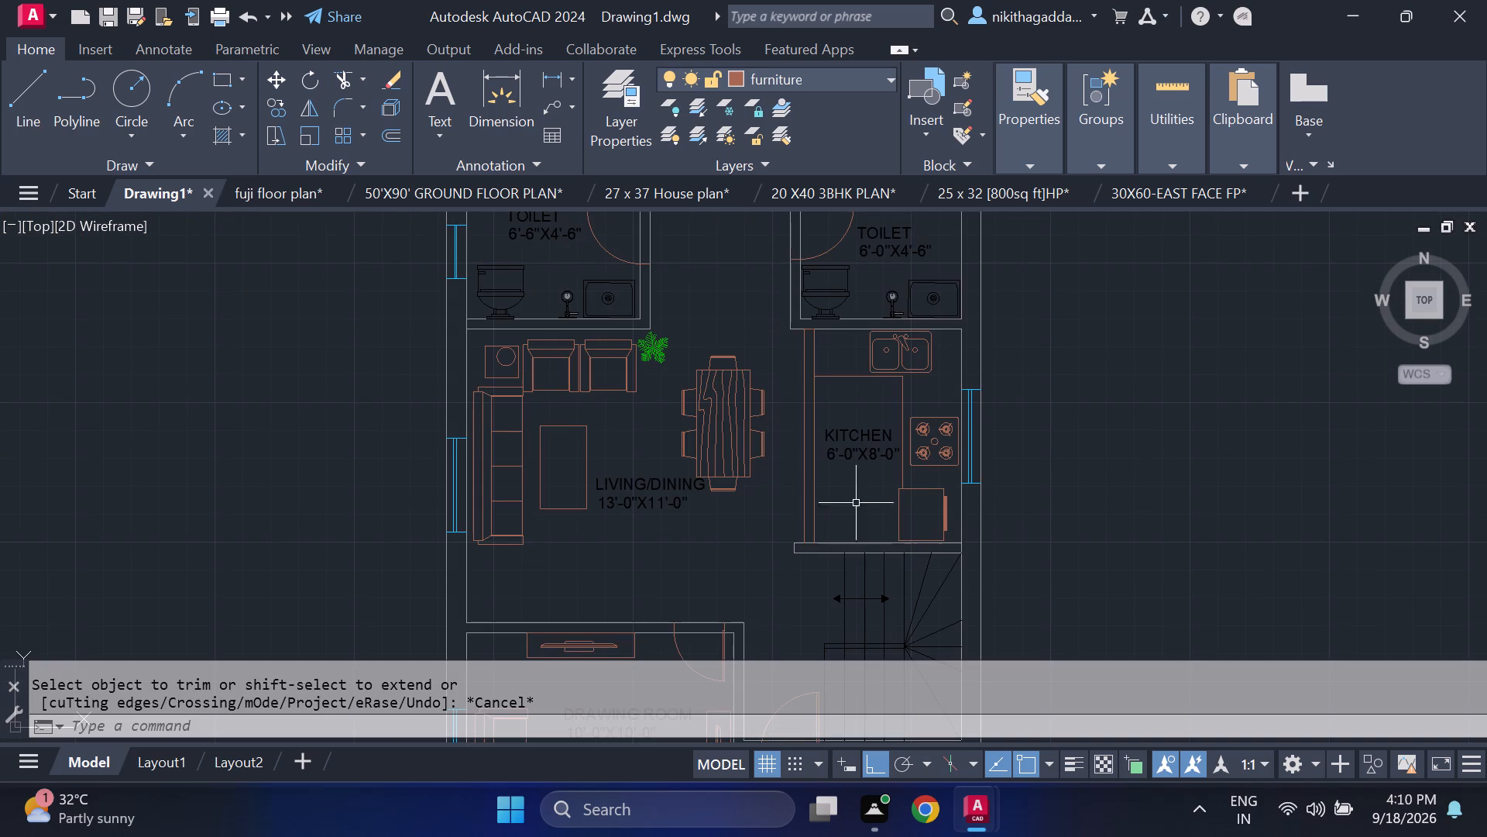
Scale the refrigerator down to roughly half size, using the middle of its east handle strip as base point.
scroll(956, 517, up, 2)
scroll(947, 527, down, 3)
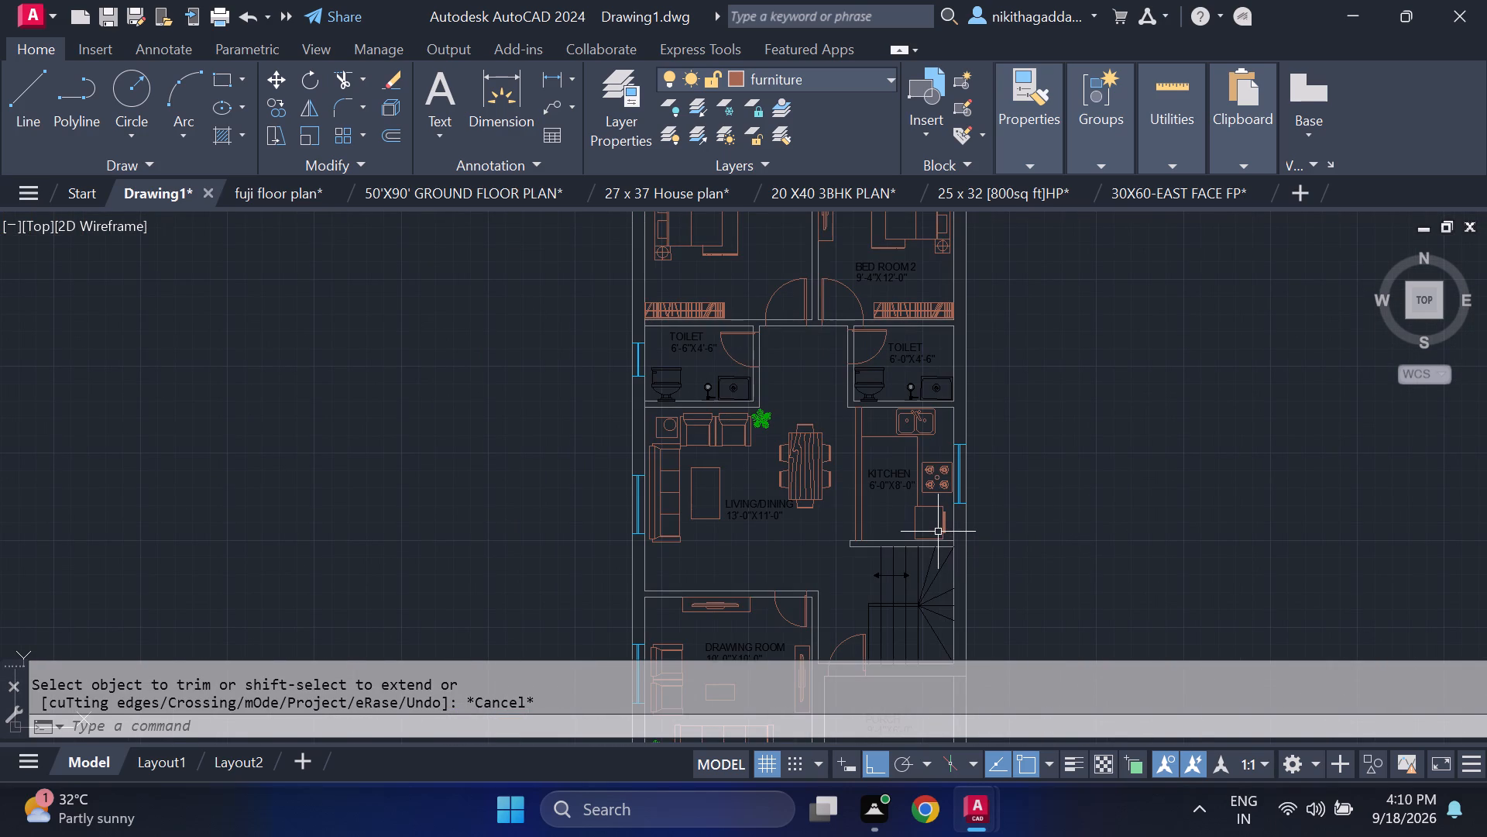
scroll(938, 532, up, 2)
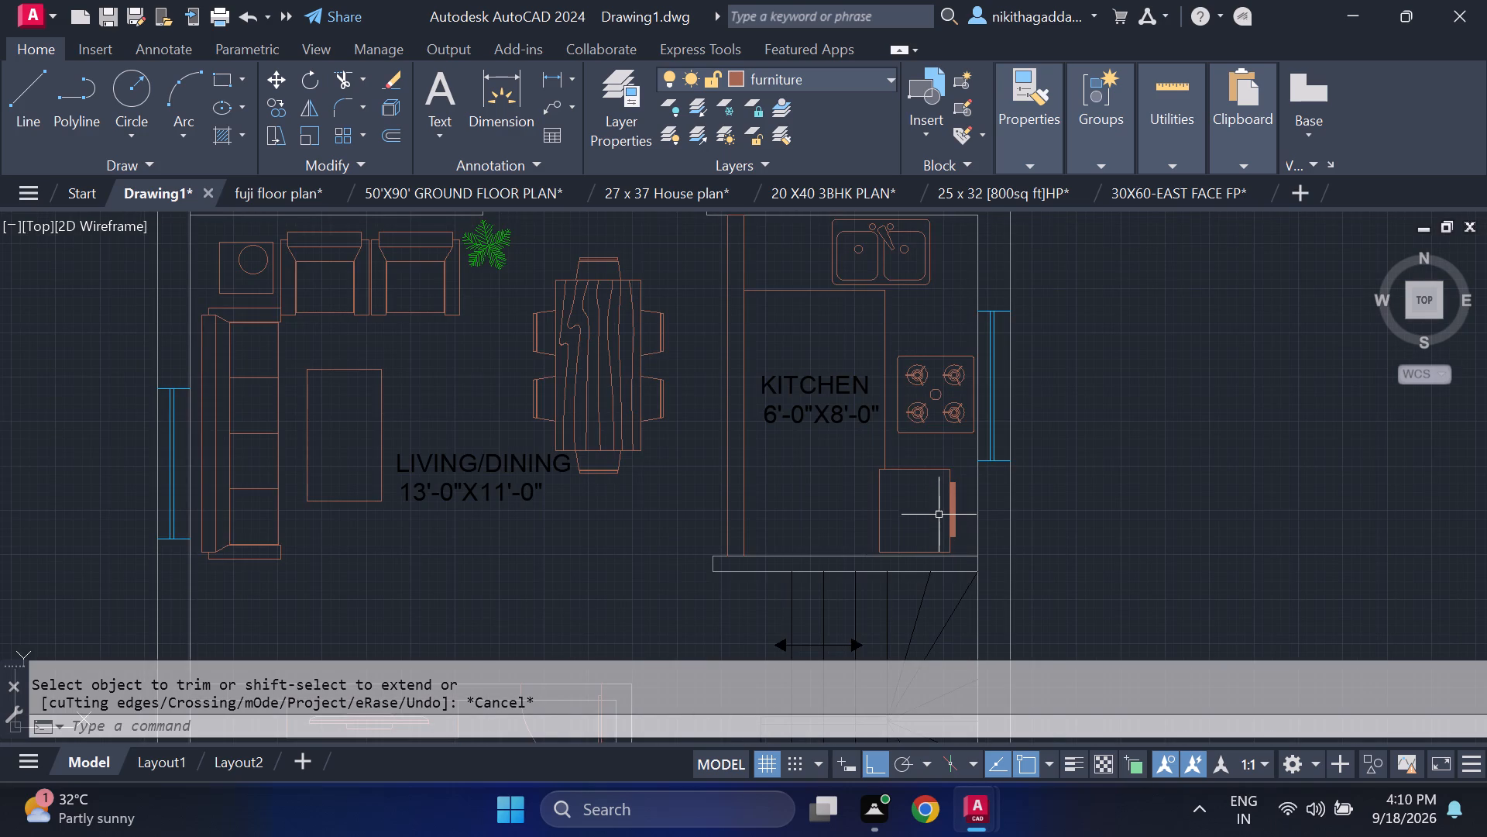
scroll(939, 508, up, 1)
click(985, 453)
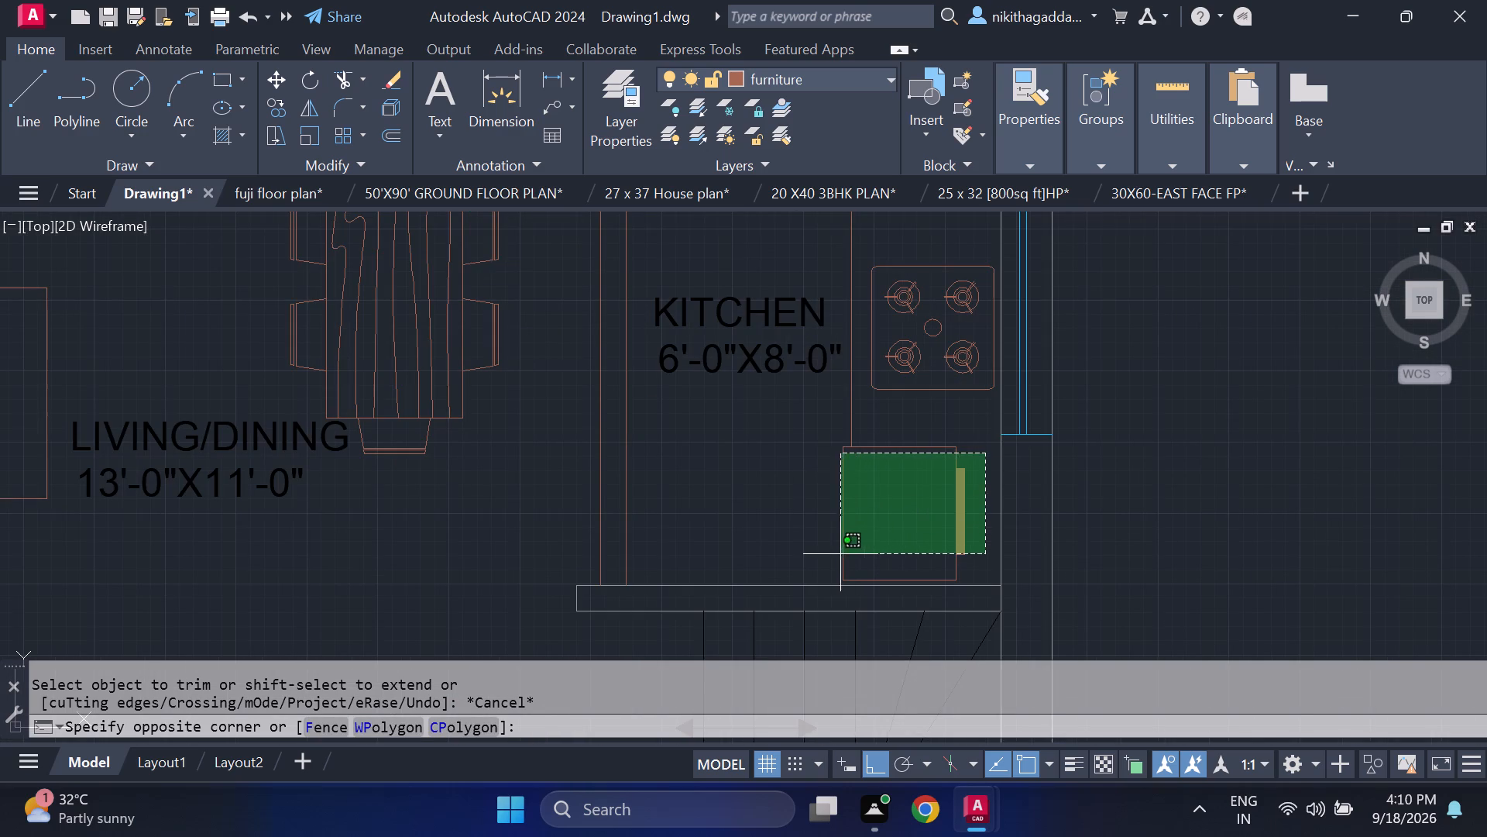
click(812, 556)
click(907, 429)
click(890, 487)
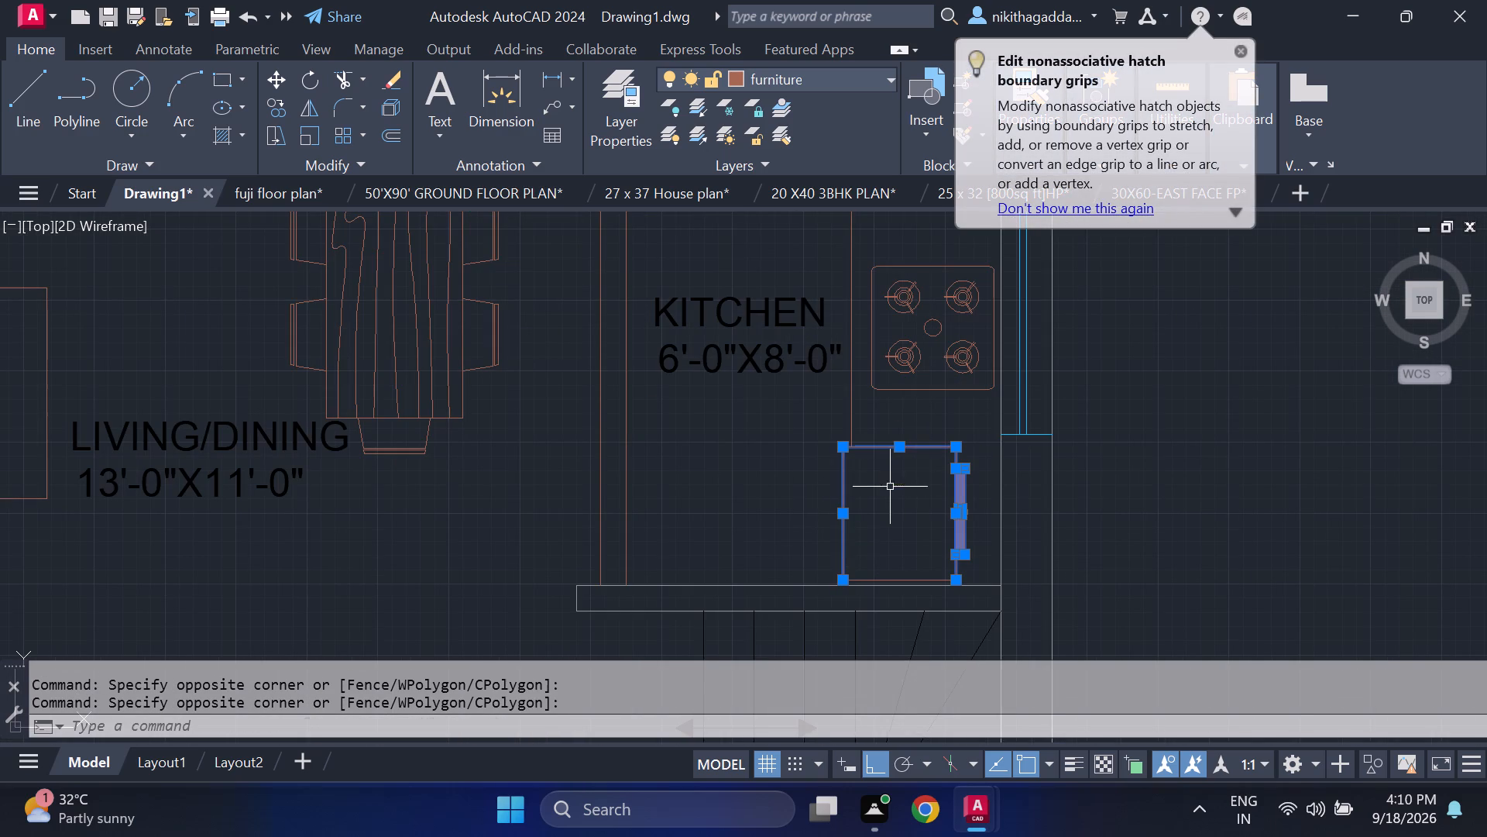
scroll(871, 614, up, 2)
click(916, 518)
click(895, 537)
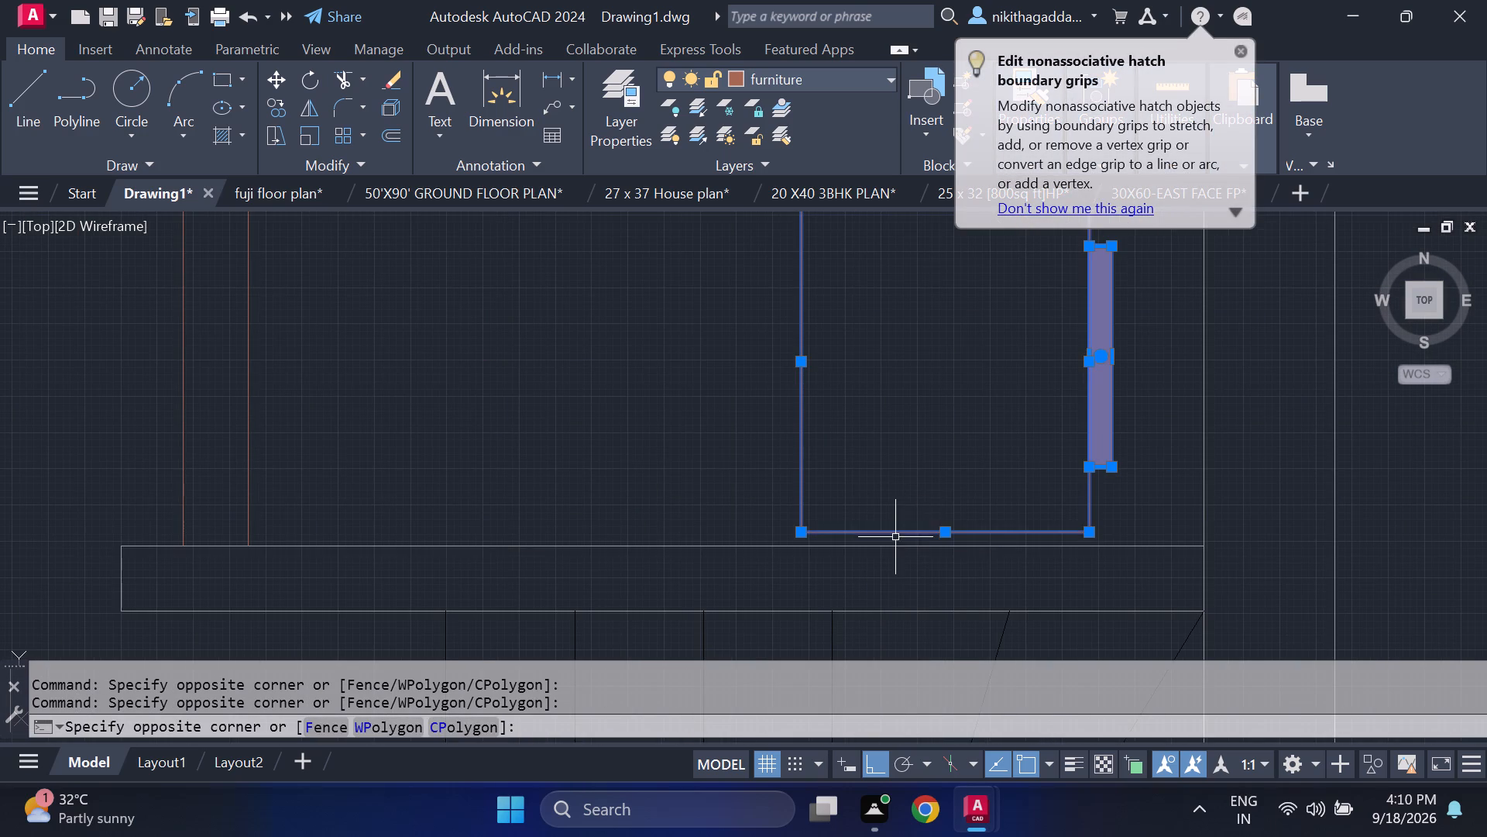
scroll(1093, 492, down, 3)
text(SCALE)
key(Return)
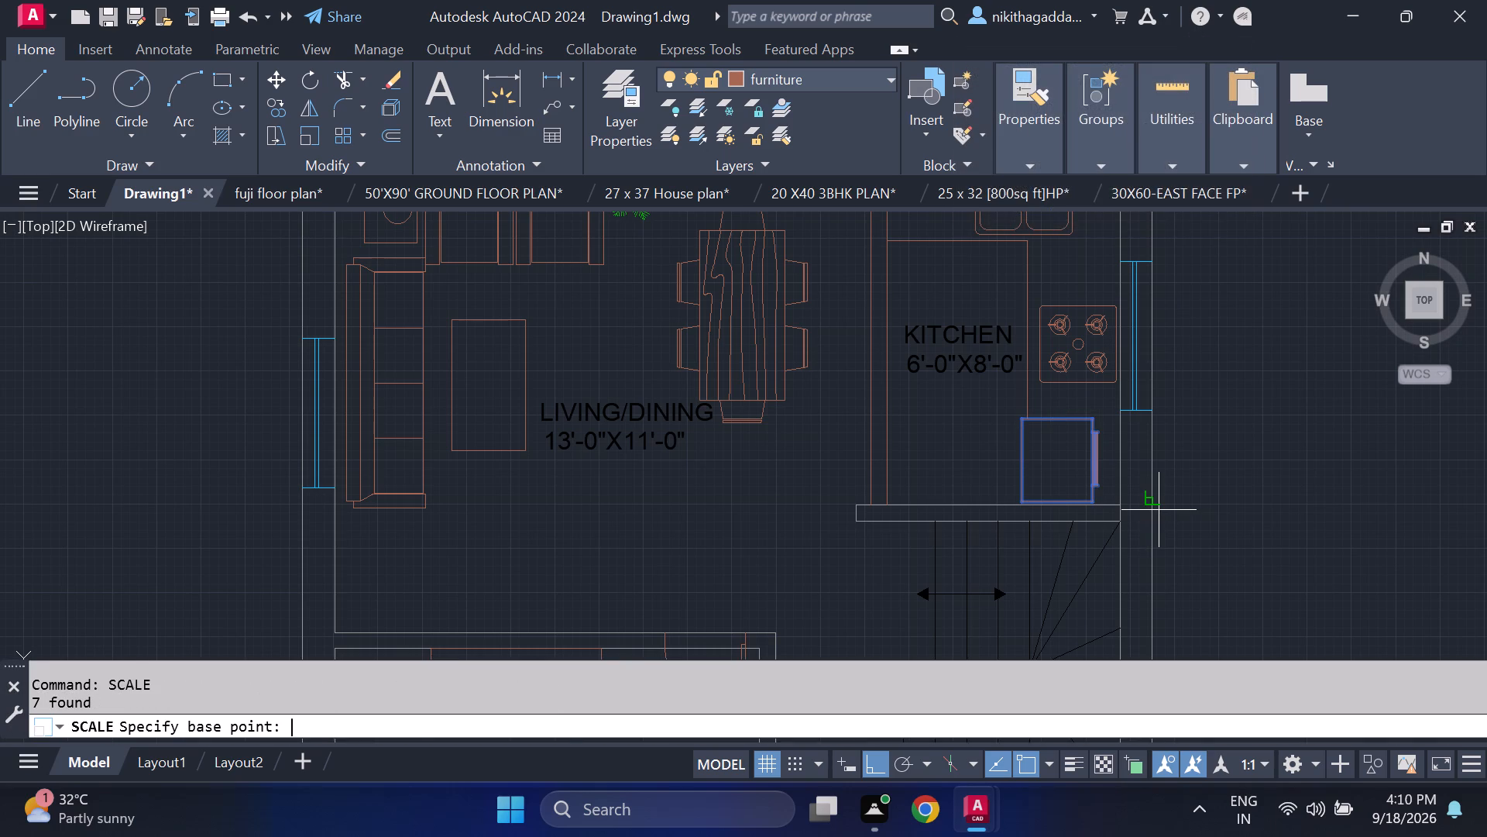
scroll(1121, 480, up, 2)
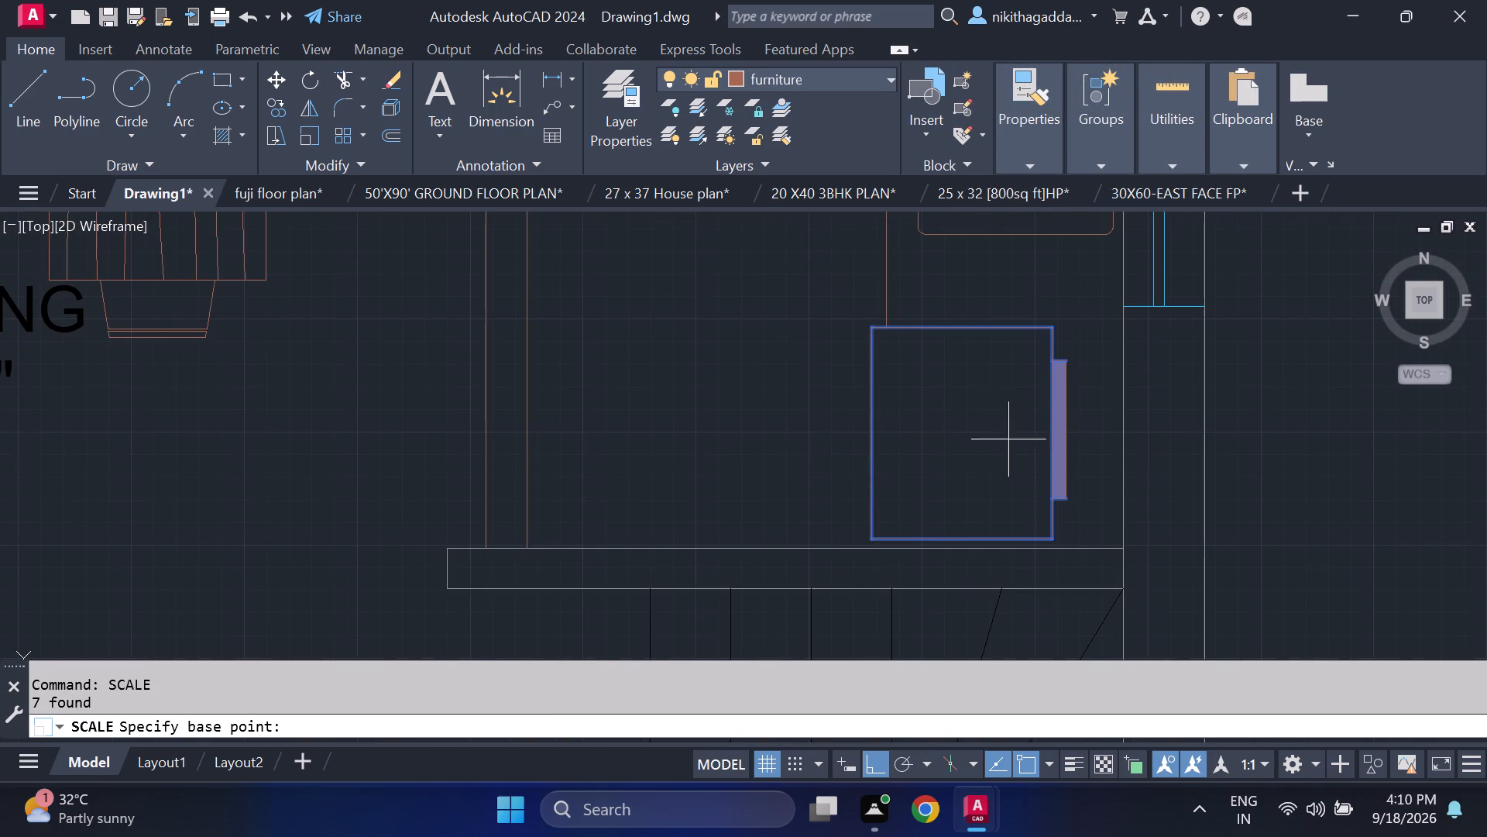
click(1066, 431)
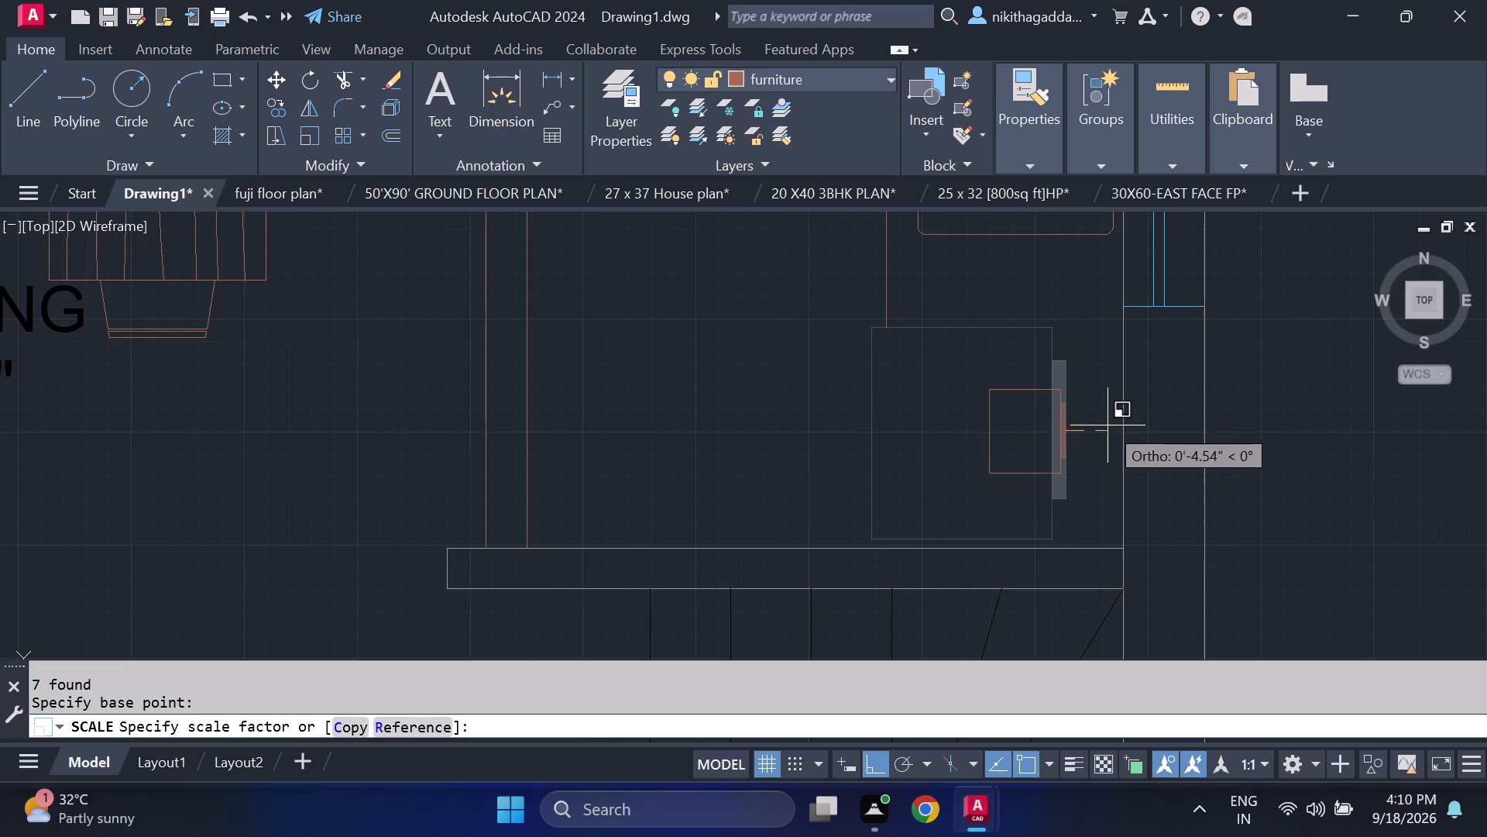
click(1125, 435)
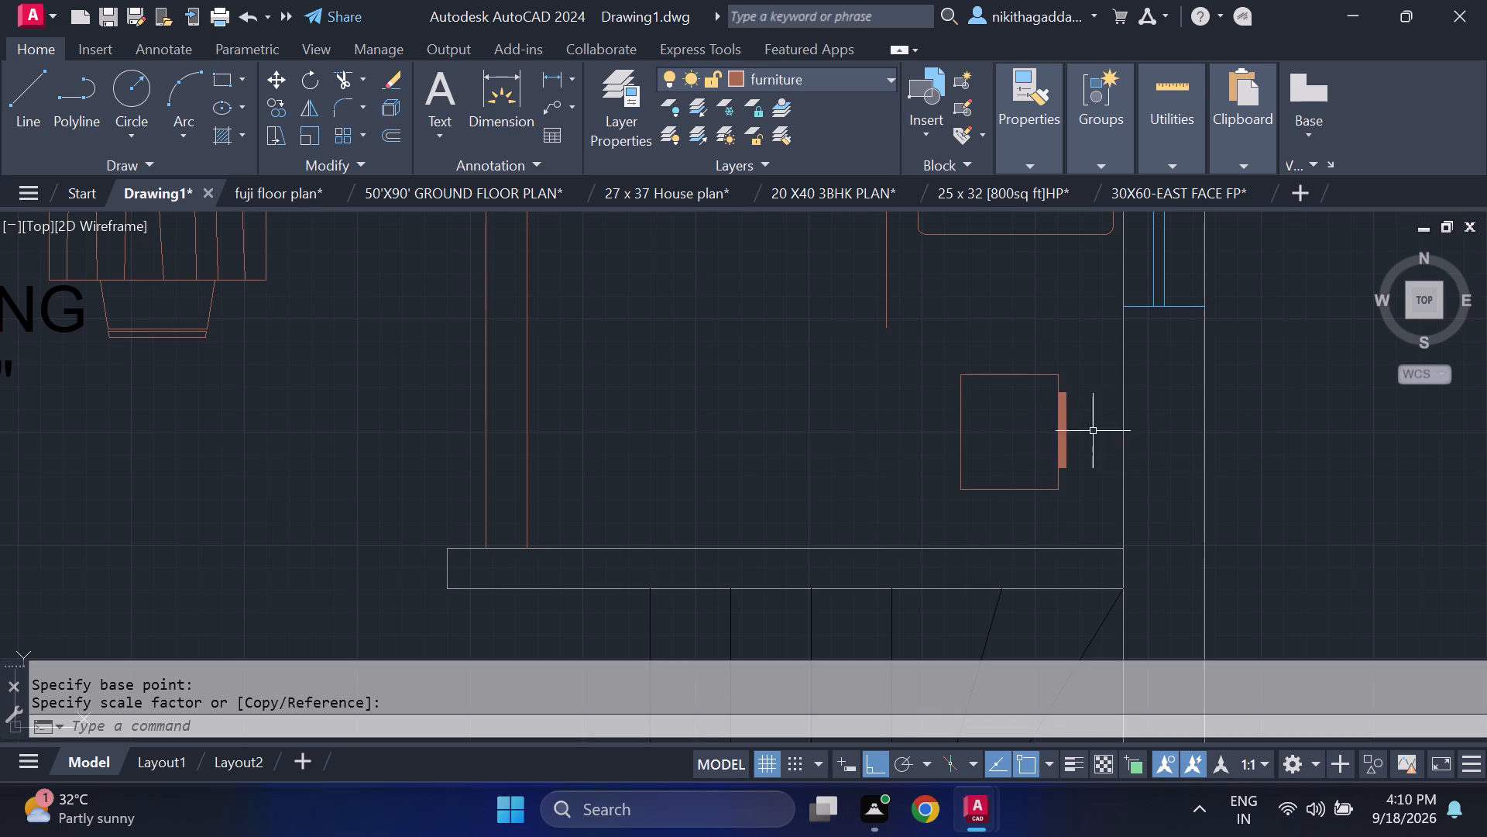
Scale the refrigerator up from a base point near its centre until it fits just inside the kitchen's southeast corner.
scroll(1072, 418, down, 3)
scroll(1070, 412, up, 3)
click(1076, 385)
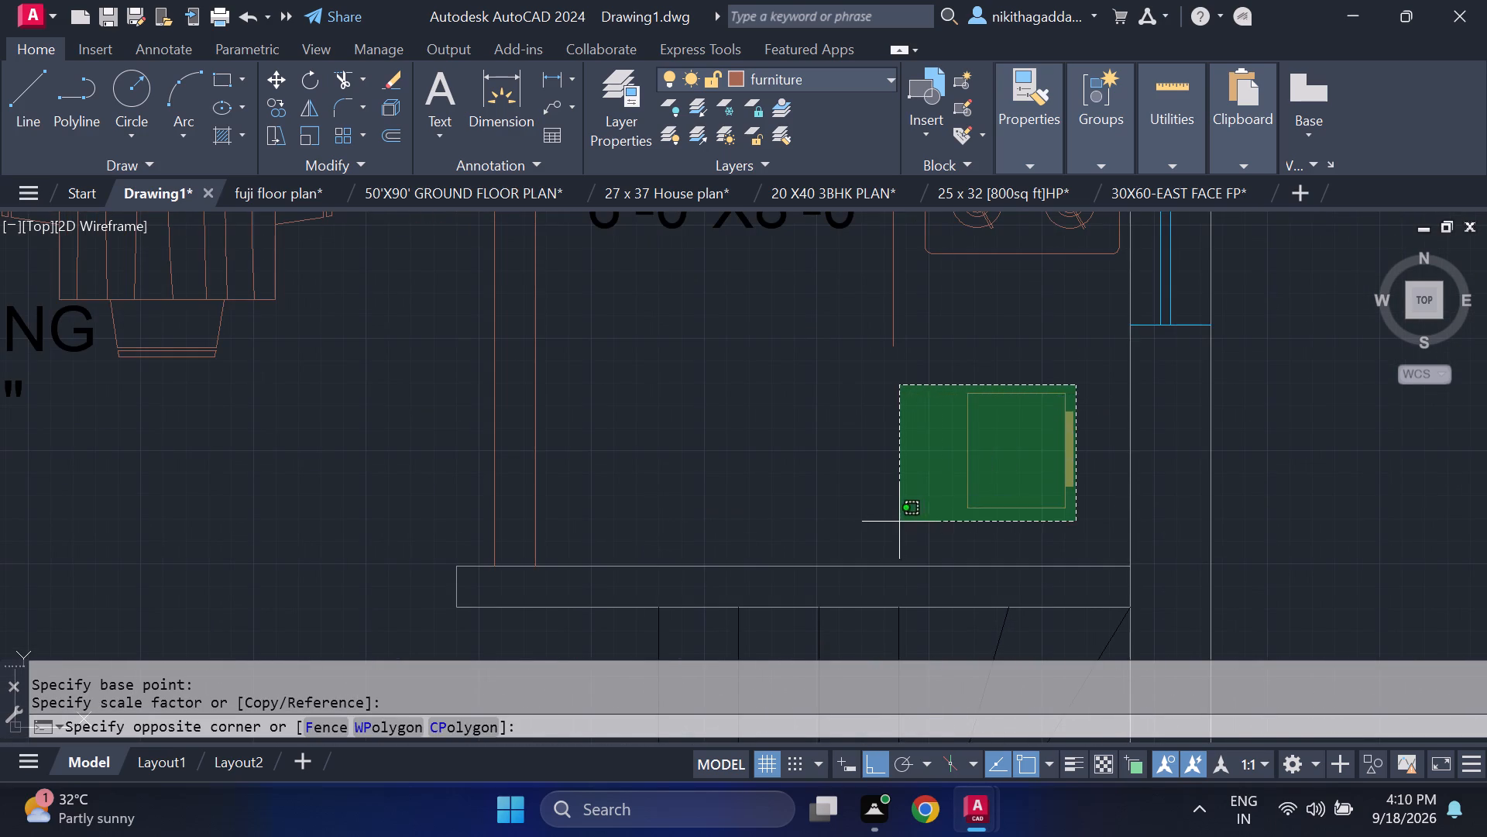
click(899, 523)
scroll(1057, 456, up, 2)
scroll(1057, 456, down, 3)
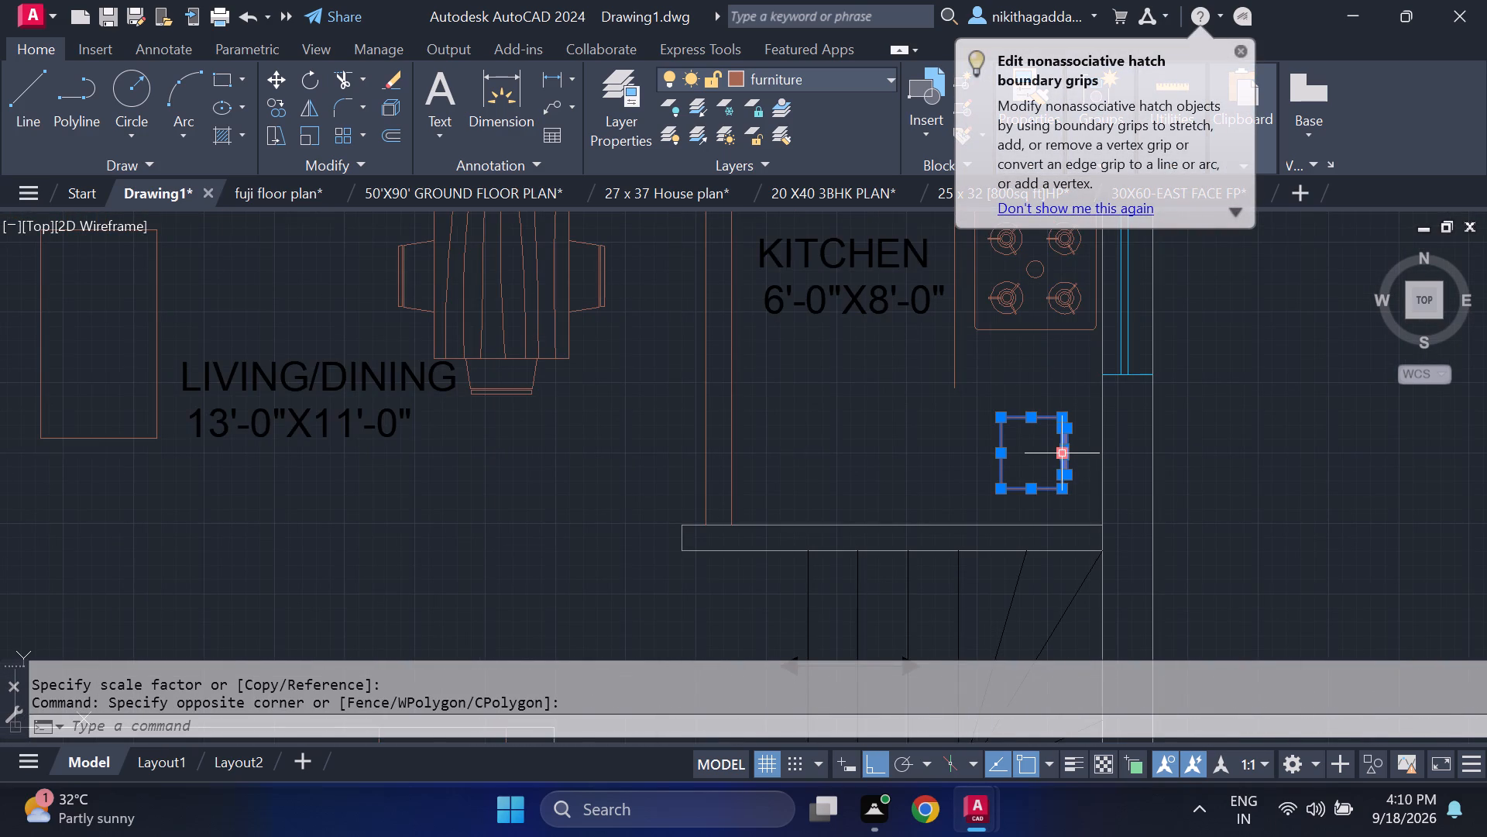
text(SCALE)
key(Return)
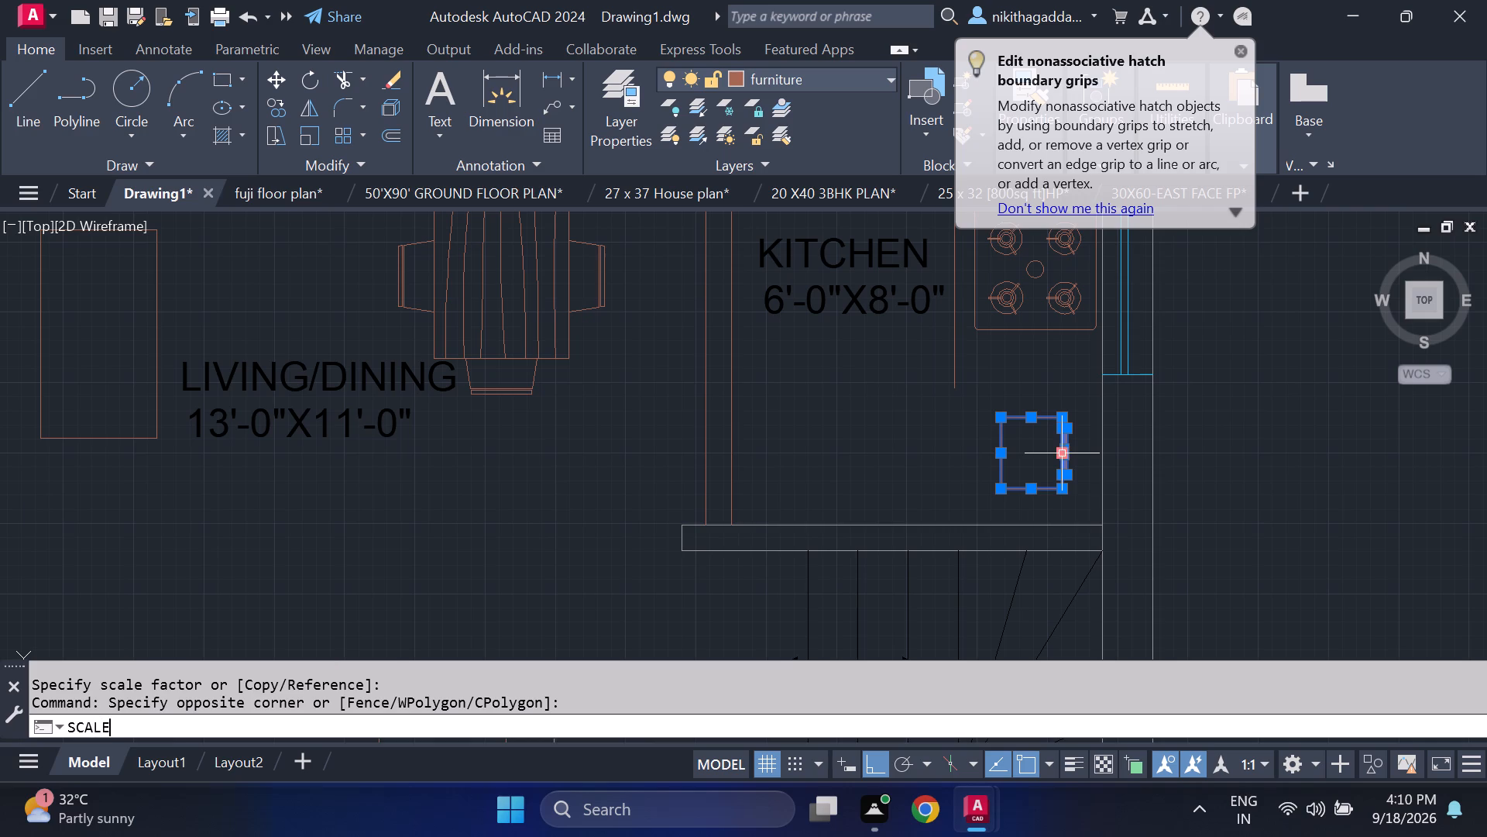
scroll(1018, 416, up, 1)
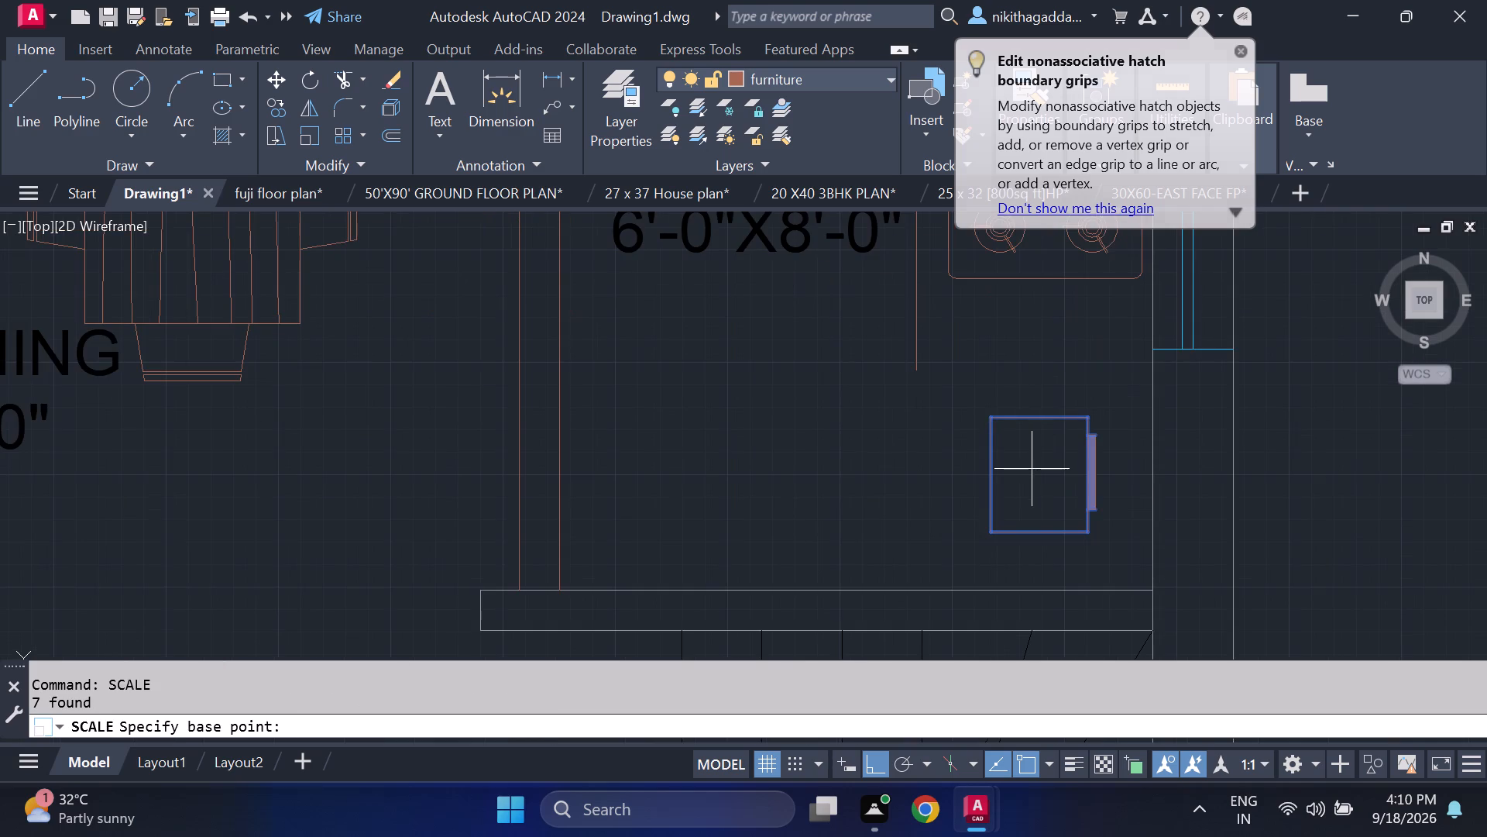
click(1033, 469)
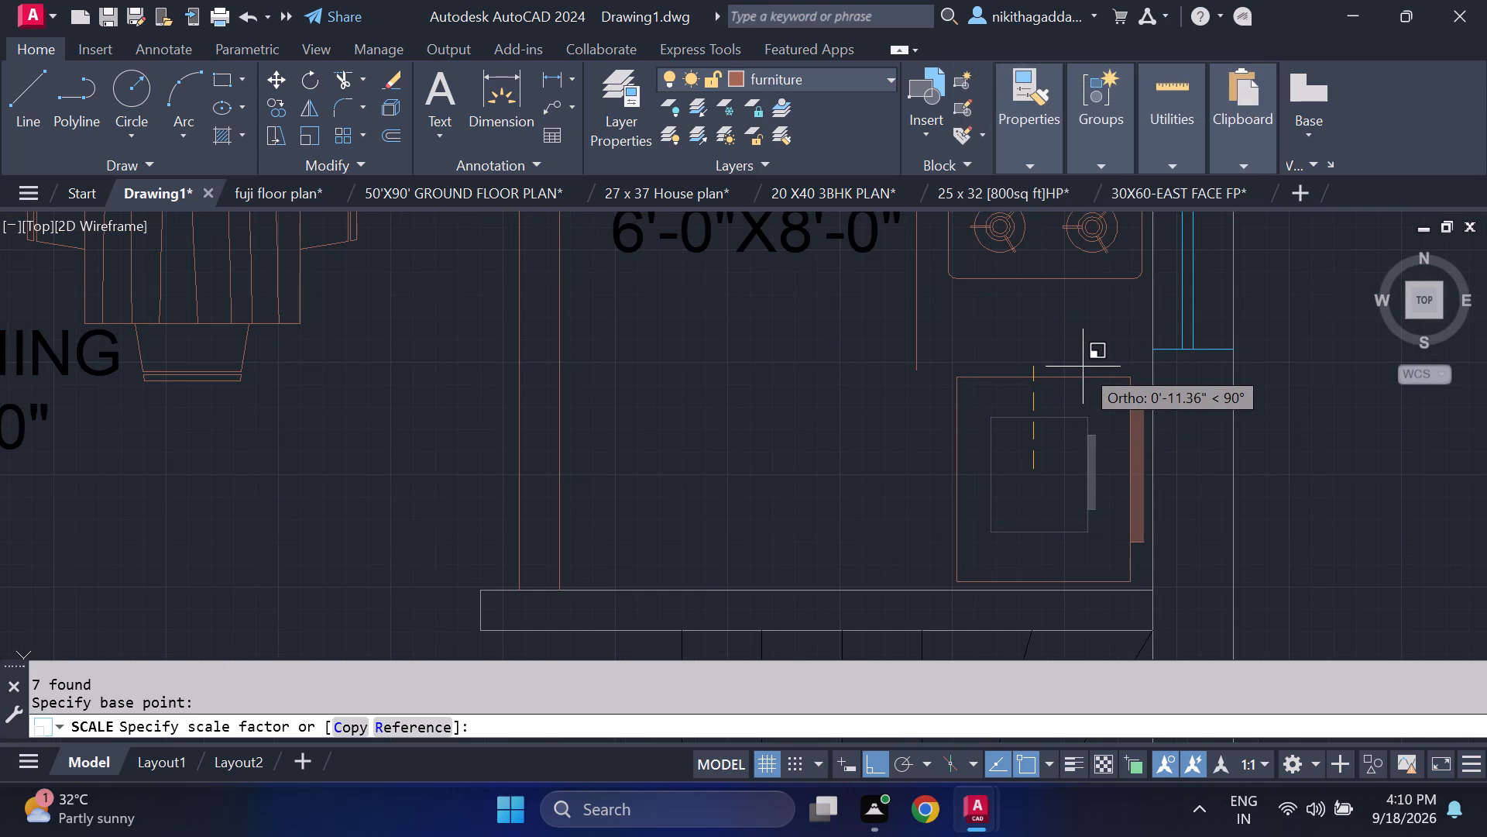
click(1083, 367)
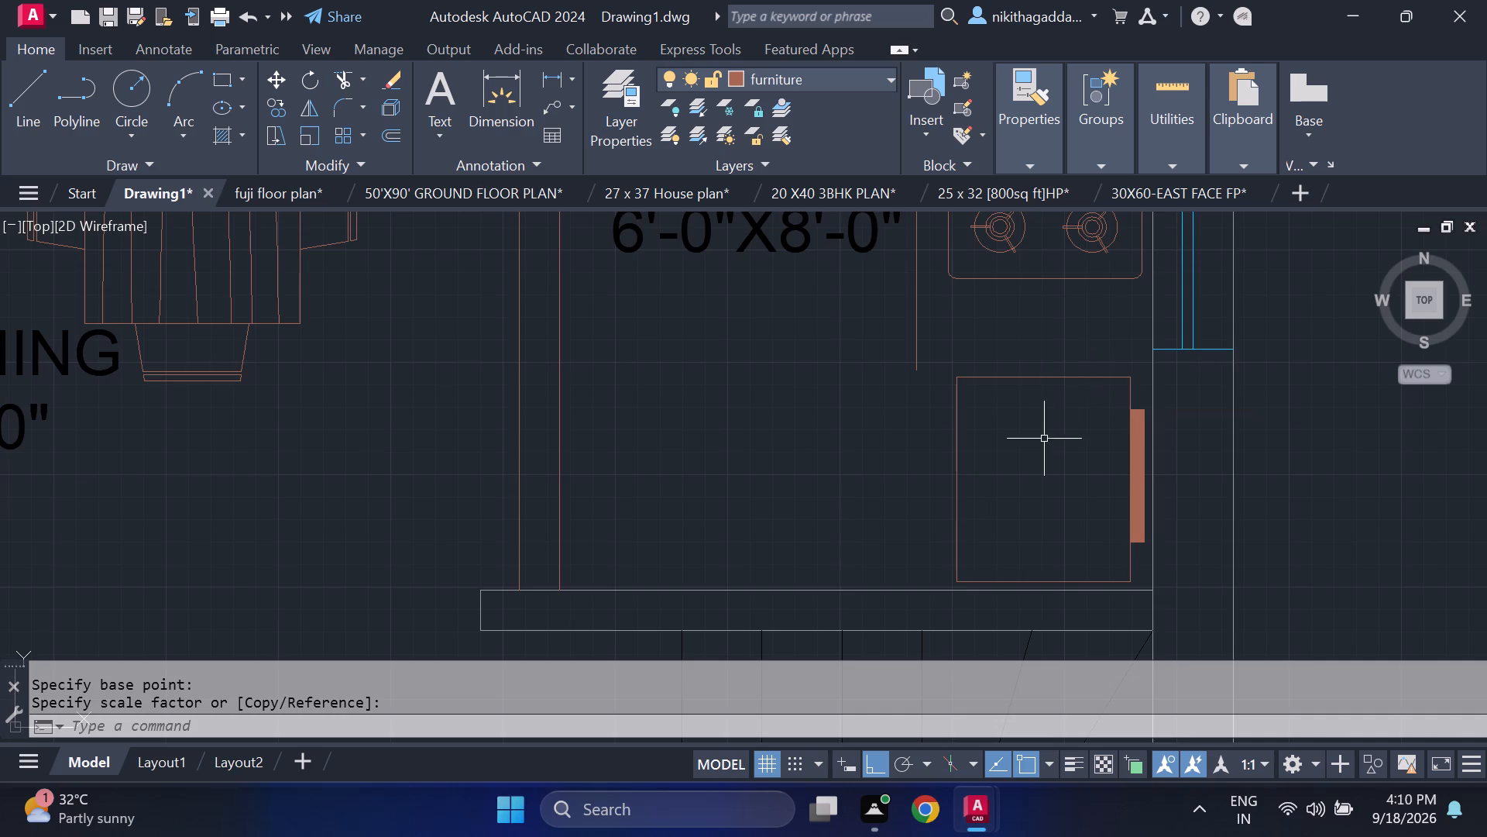
Draw lines extending the kitchen counter's inner edge down to the refrigerator's north edge level and across to the refrigerator's northwest corner.
scroll(1003, 466, down, 4)
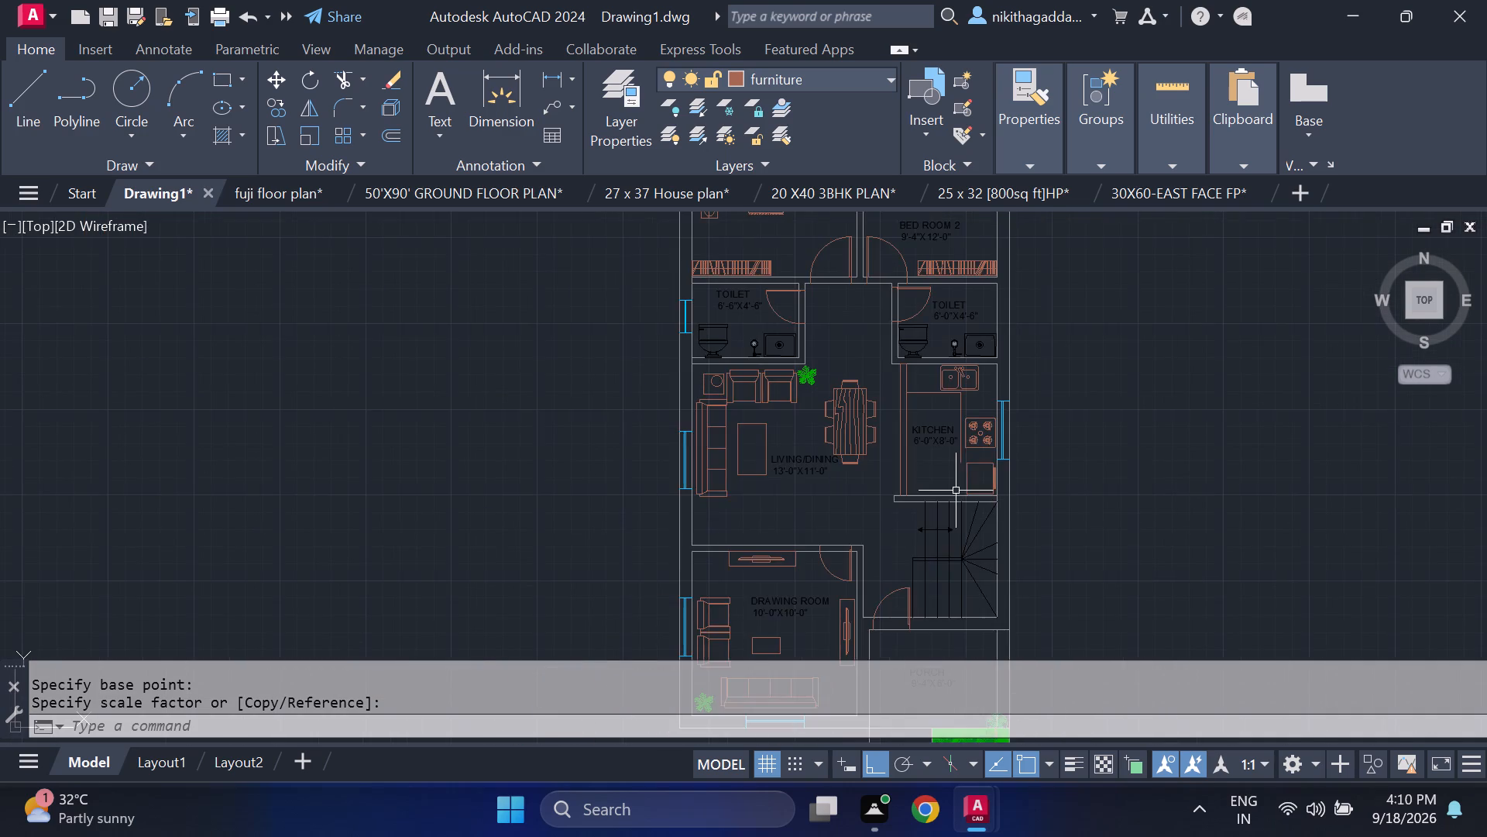
scroll(953, 495, up, 2)
scroll(970, 404, up, 2)
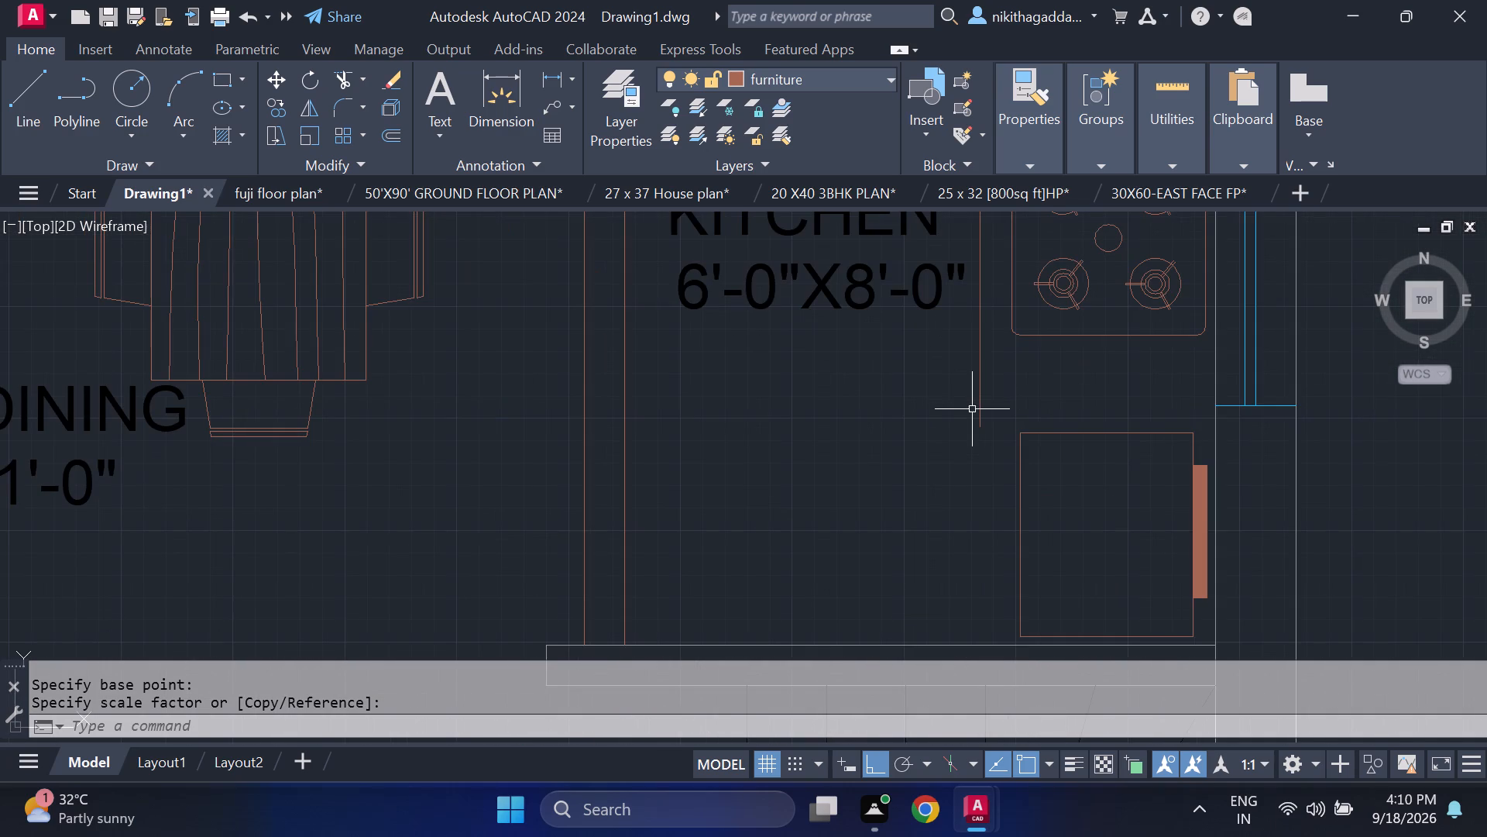
key(l)
key(Return)
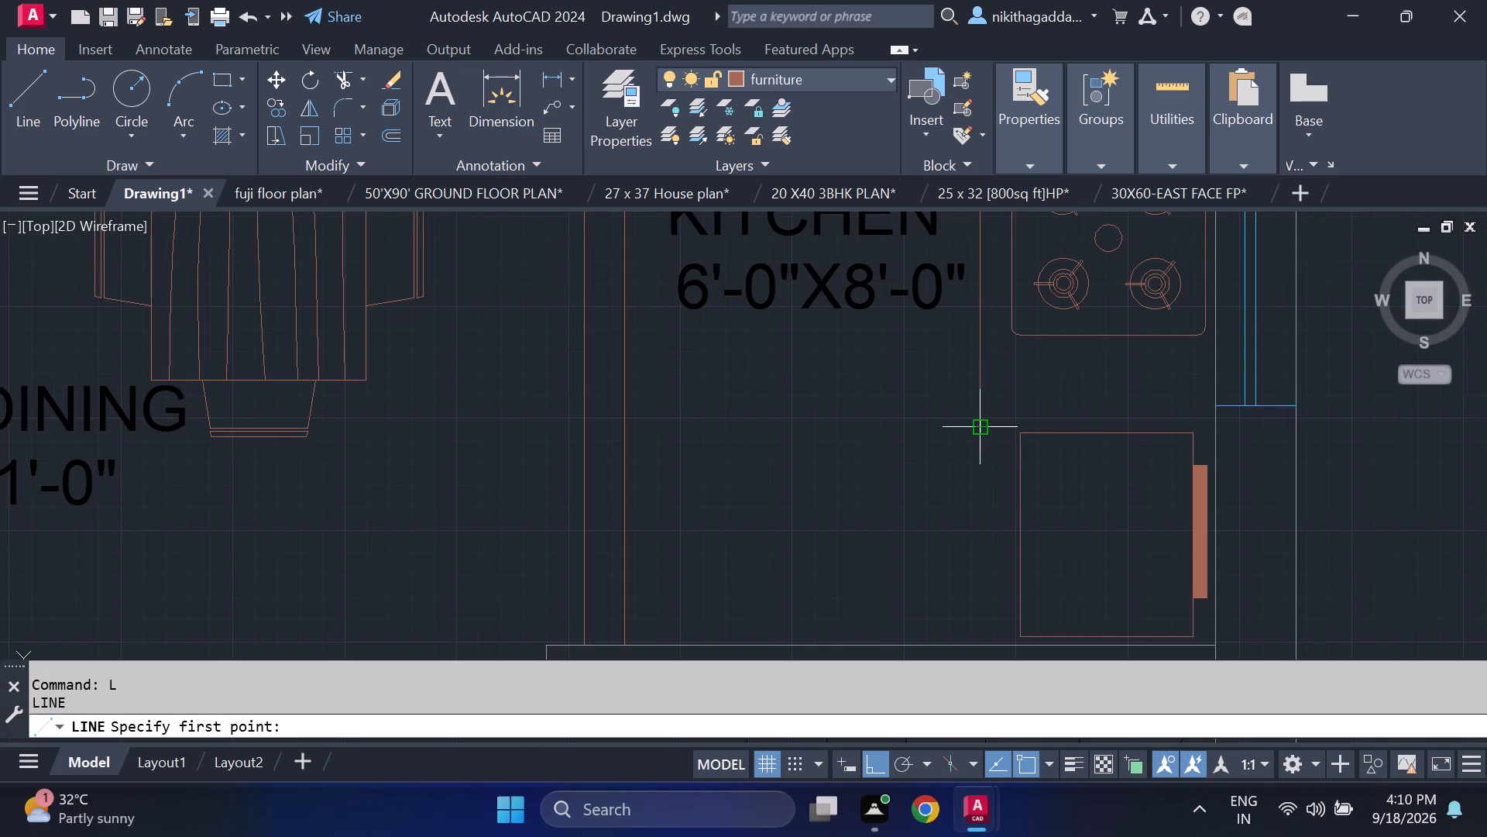
click(984, 426)
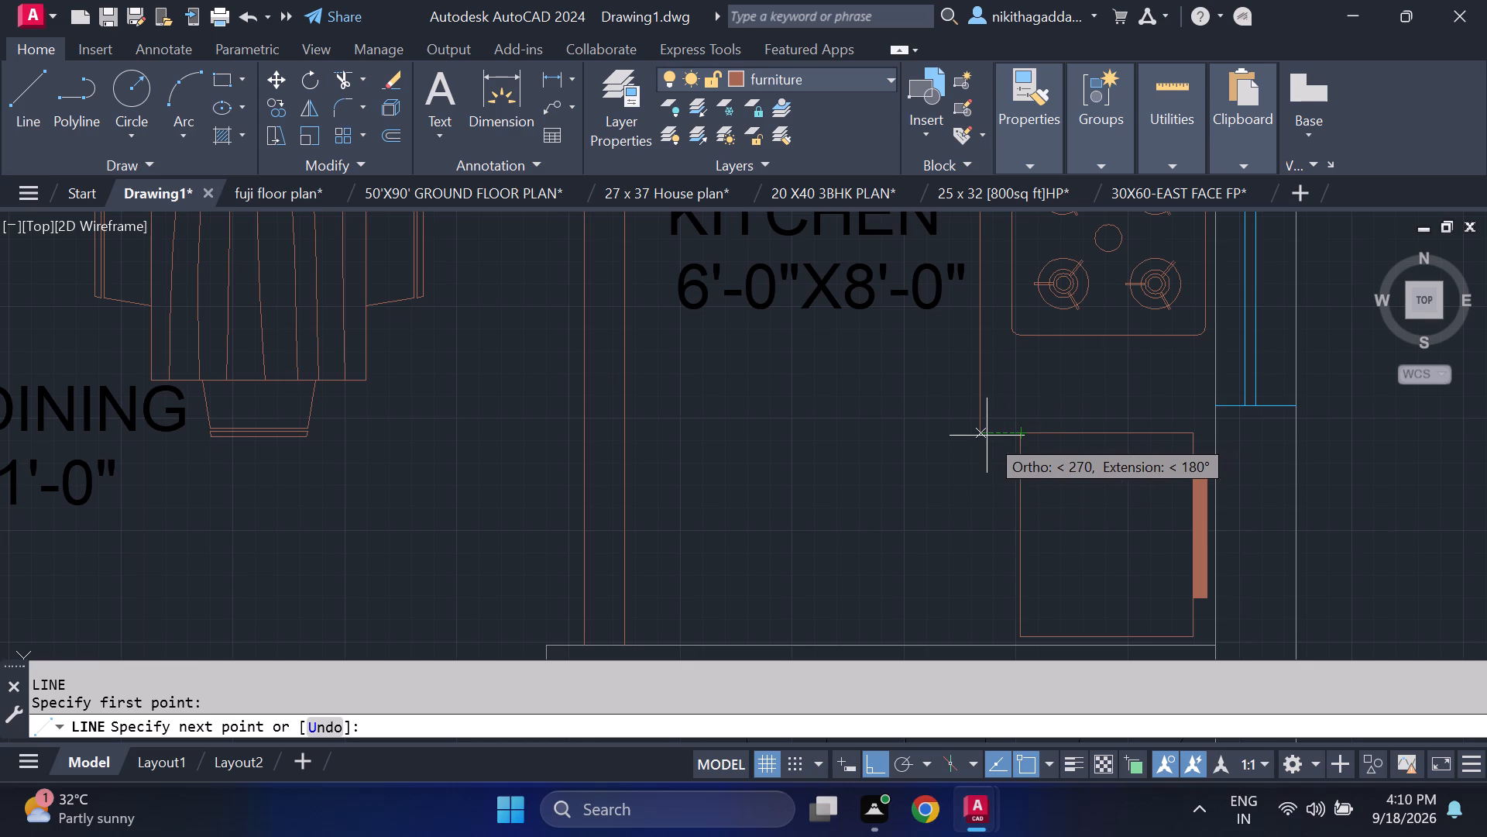
click(980, 436)
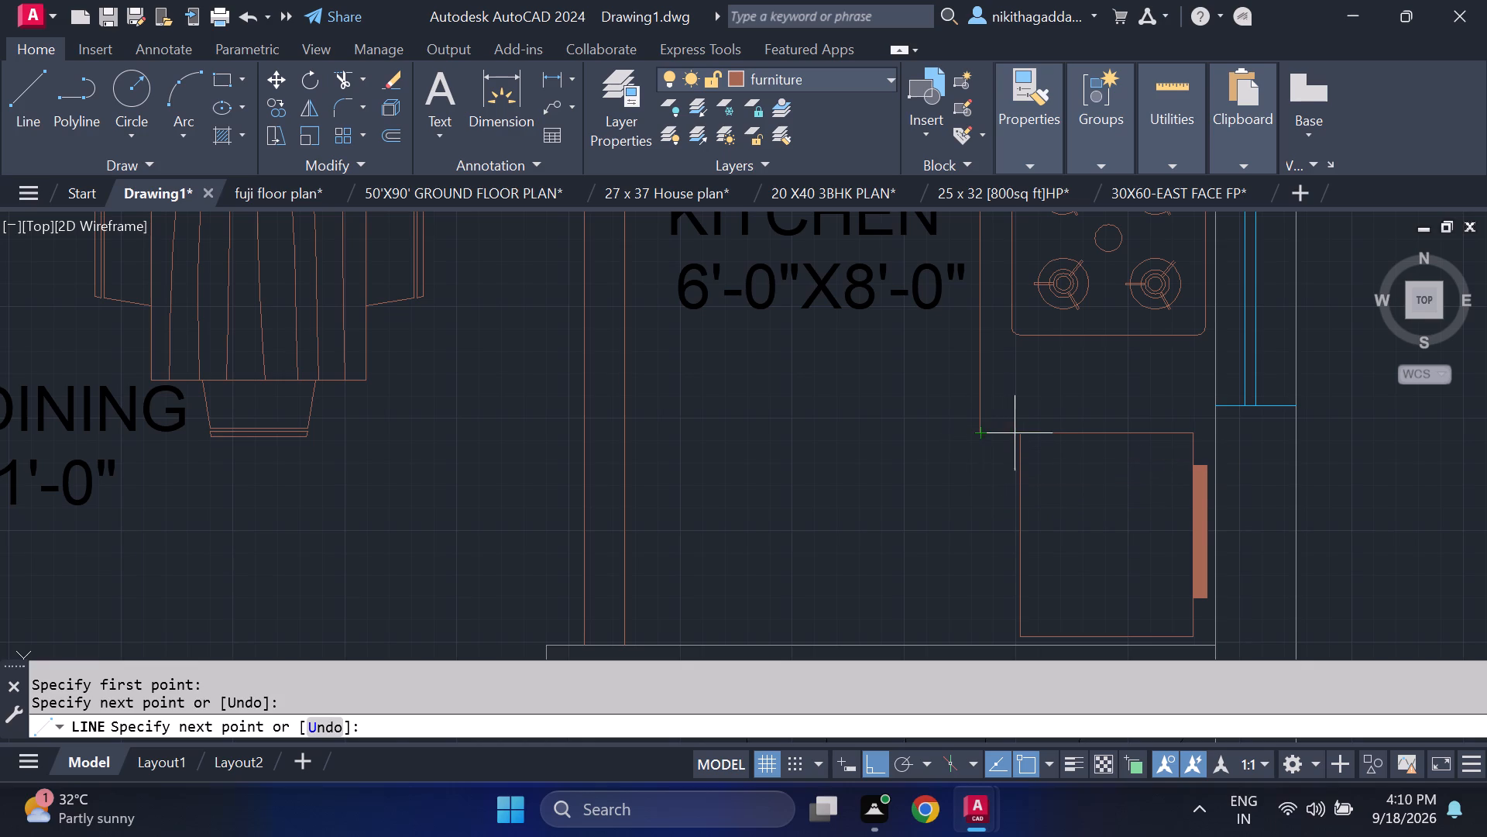
click(1016, 432)
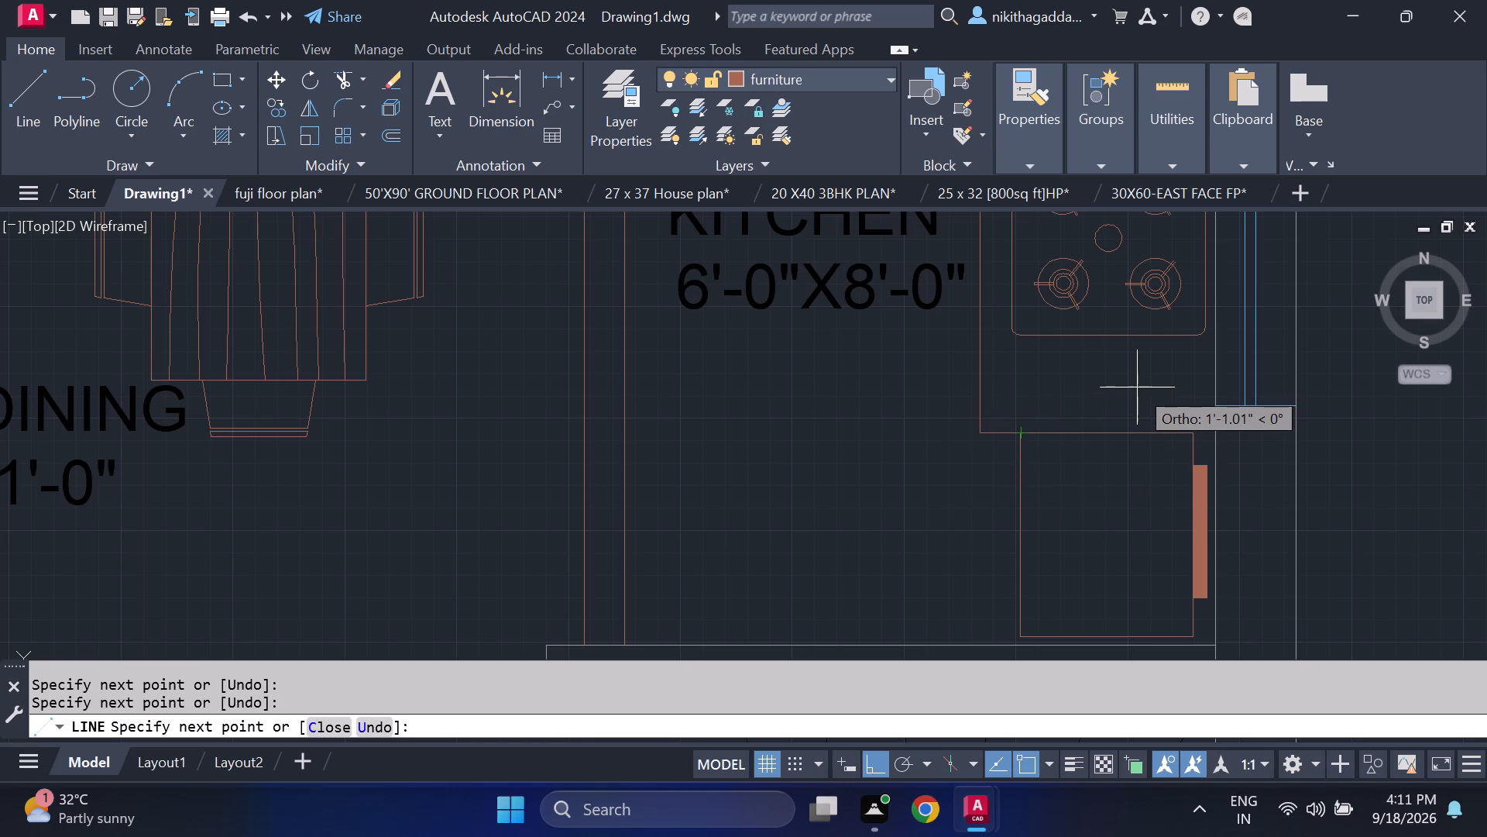
key(Escape)
Draw a thin rectangular strip about 1'-9" long and 2.4" wide, running east from the kitchen's outer west line near the south wall.
scroll(1011, 398, down, 3)
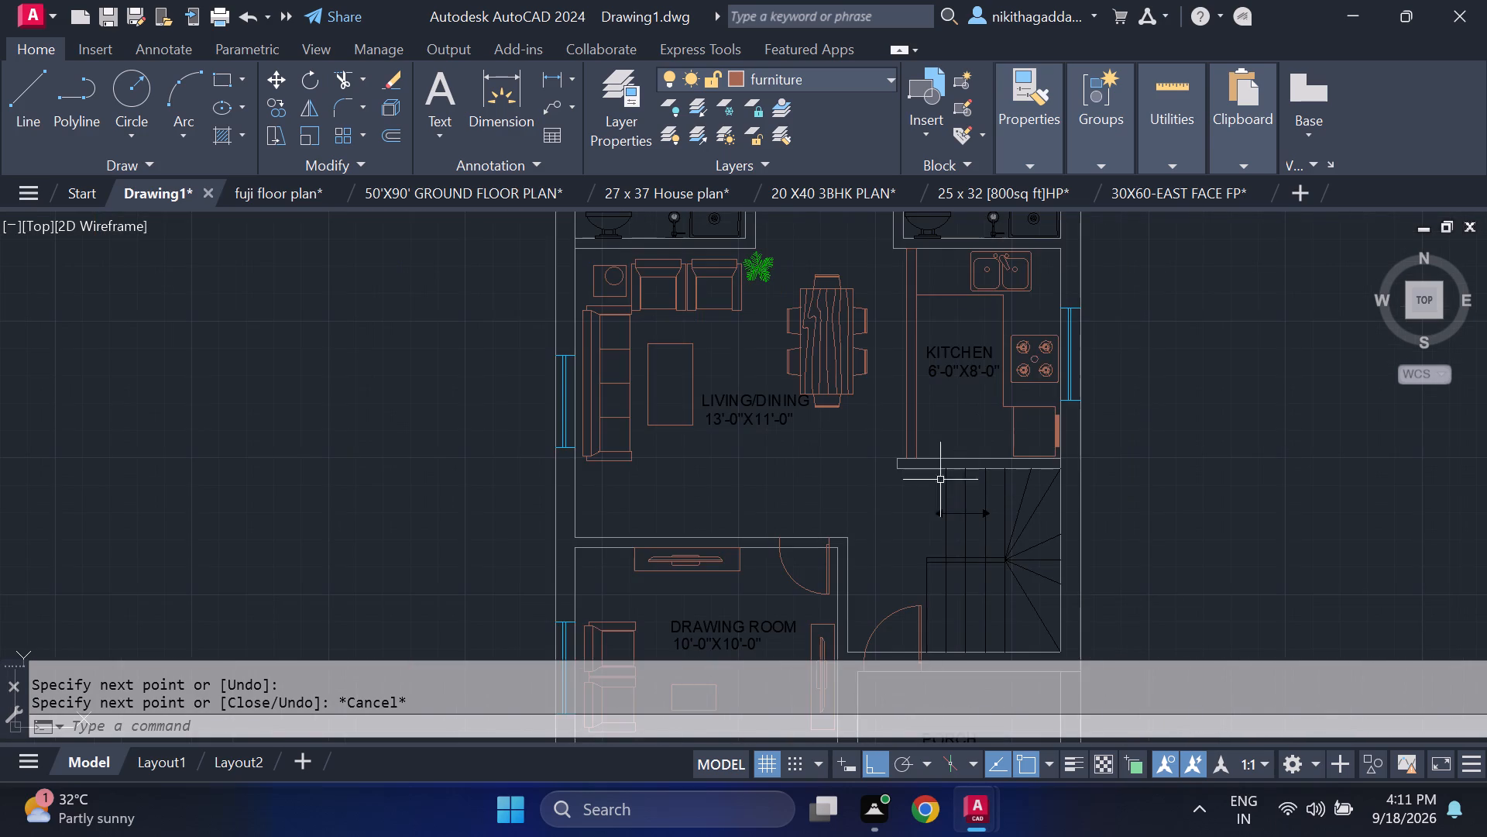
scroll(850, 415, down, 2)
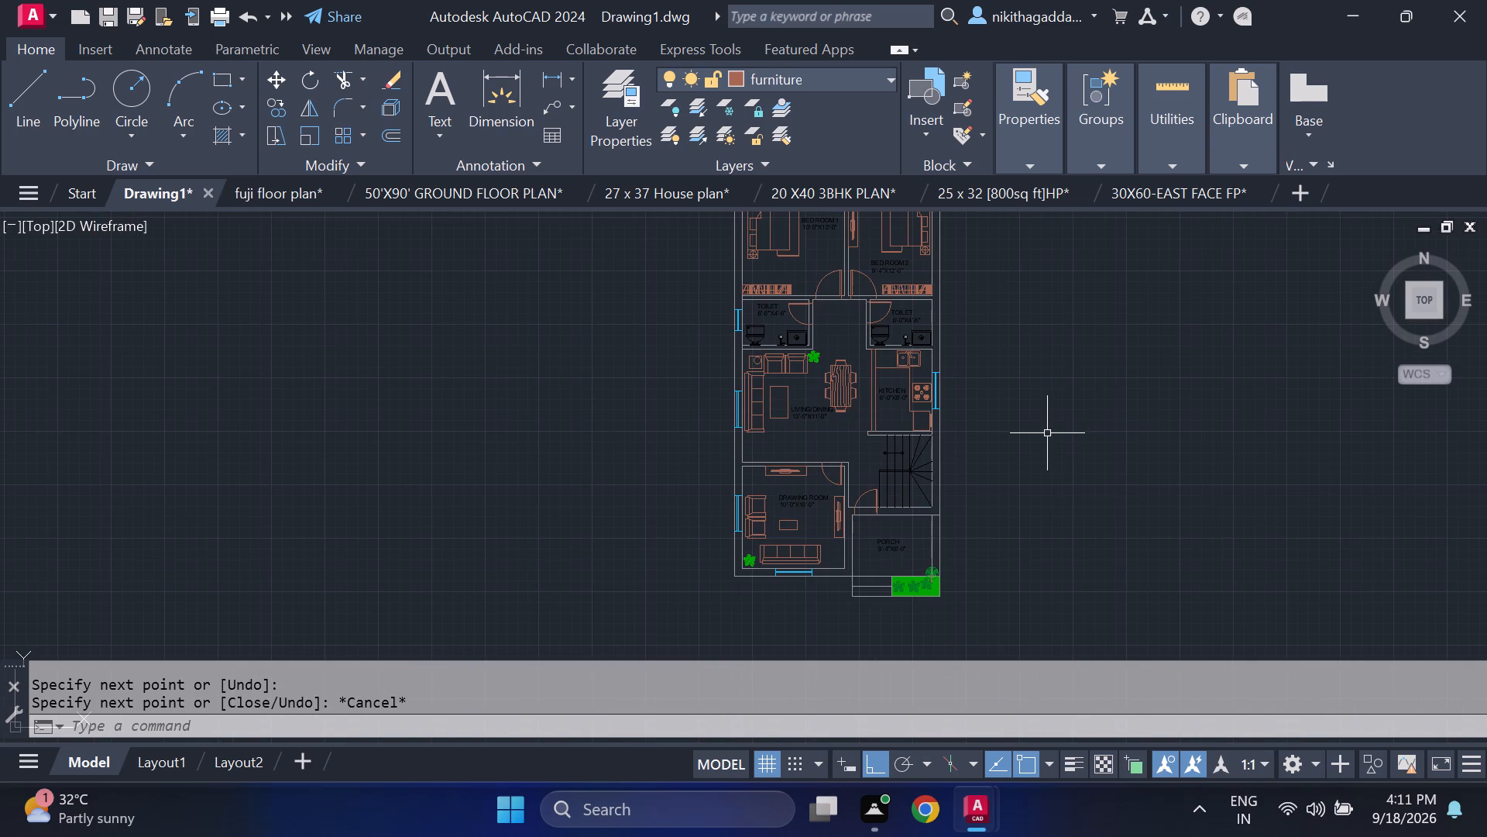
middle_drag(1047, 433, 1080, 494)
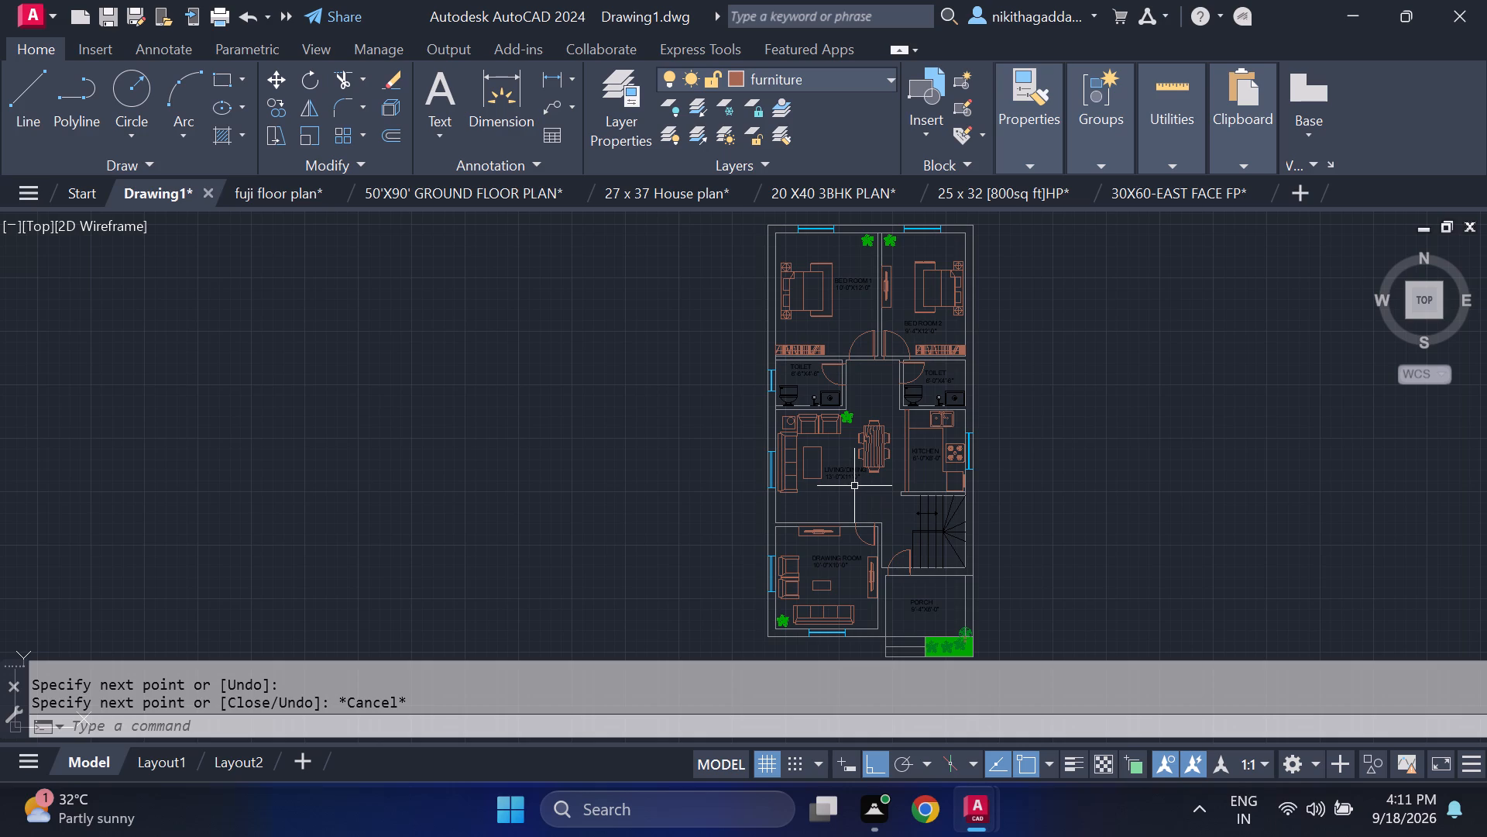
scroll(848, 484, up, 3)
scroll(1146, 446, up, 1)
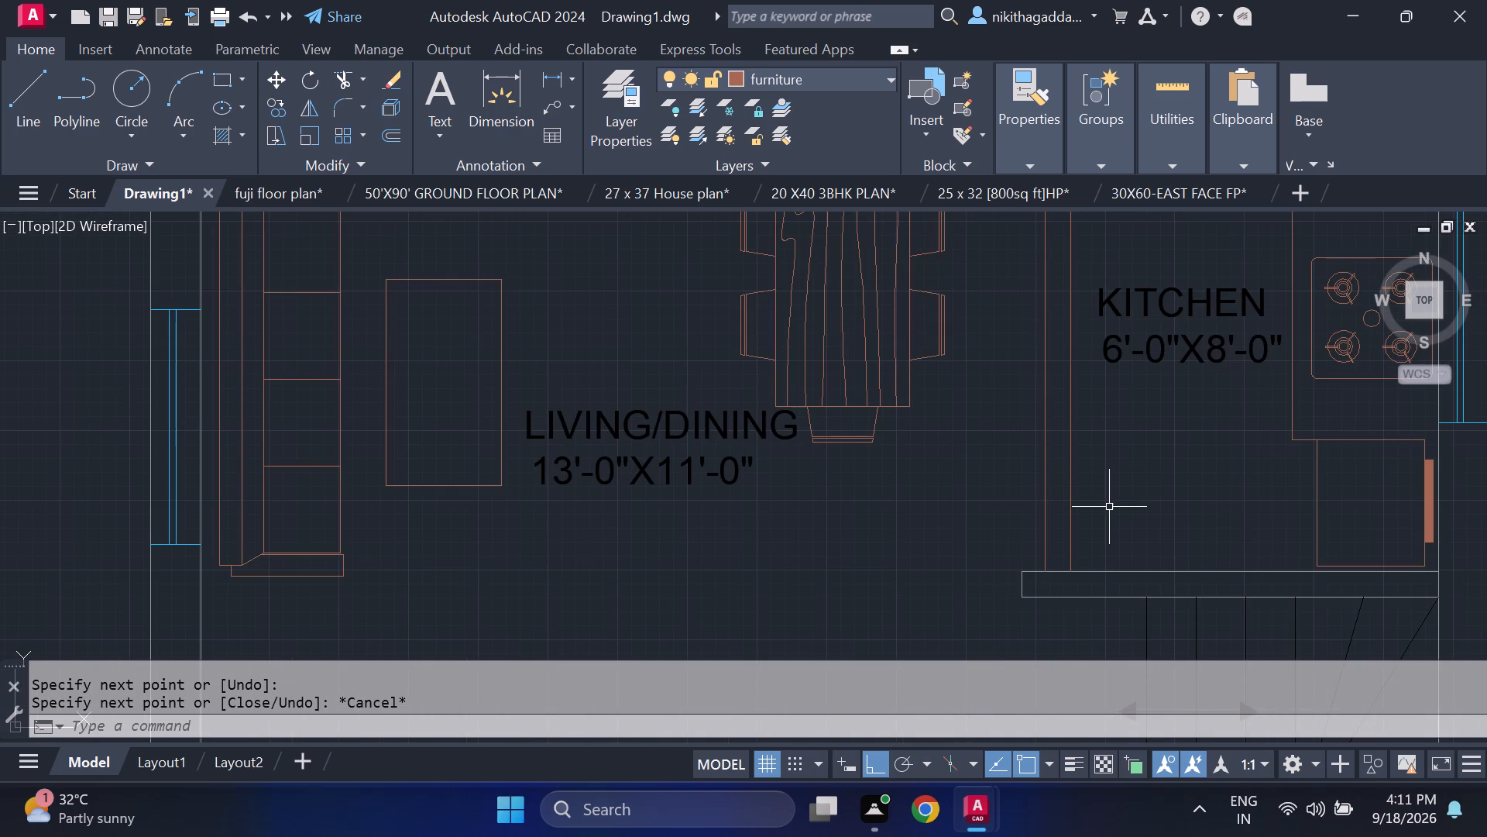
middle_drag(1108, 506, 962, 495)
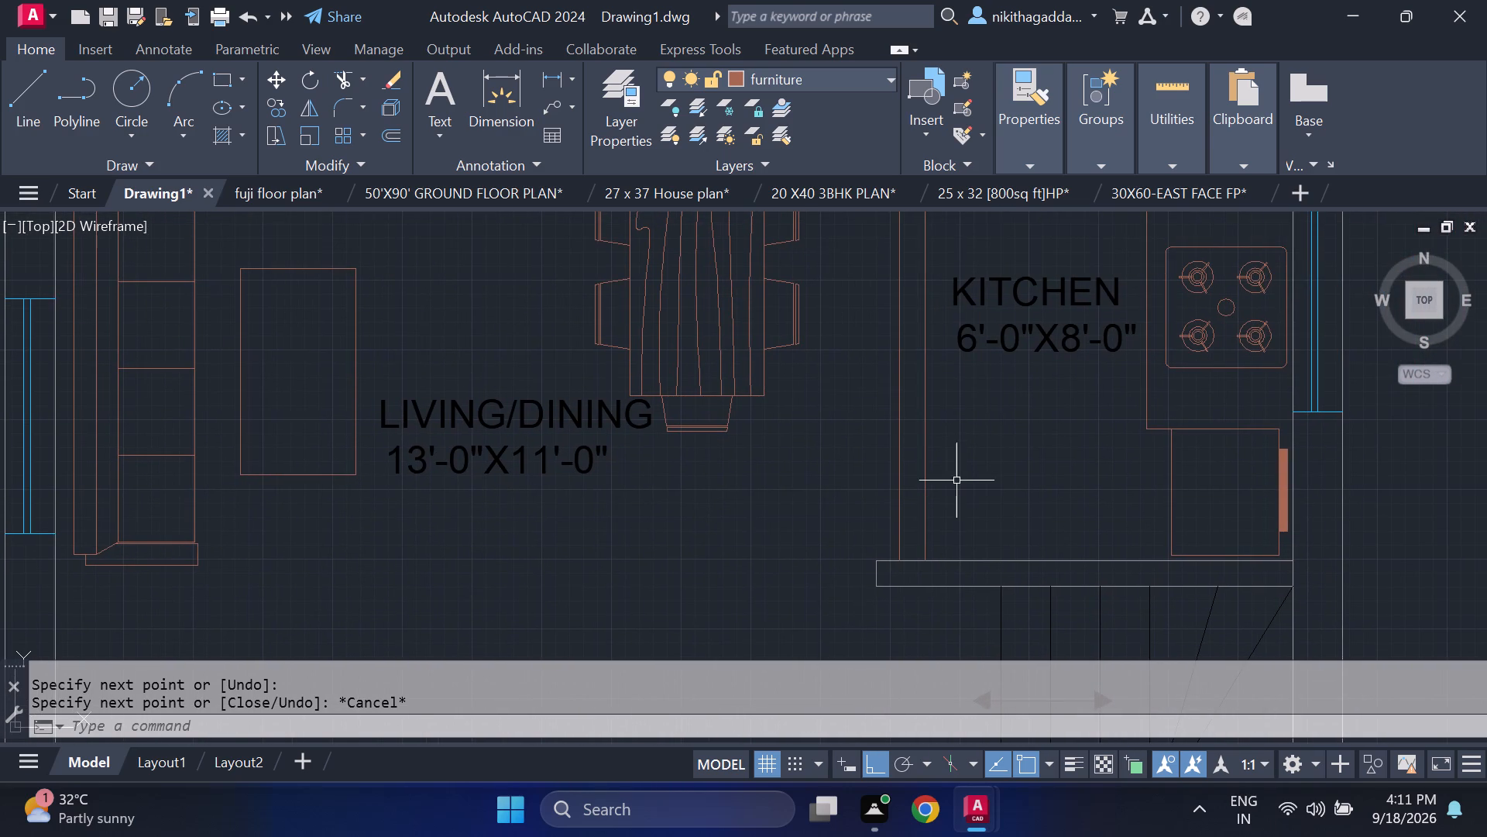
key(l)
key(Return)
scroll(933, 522, up, 1)
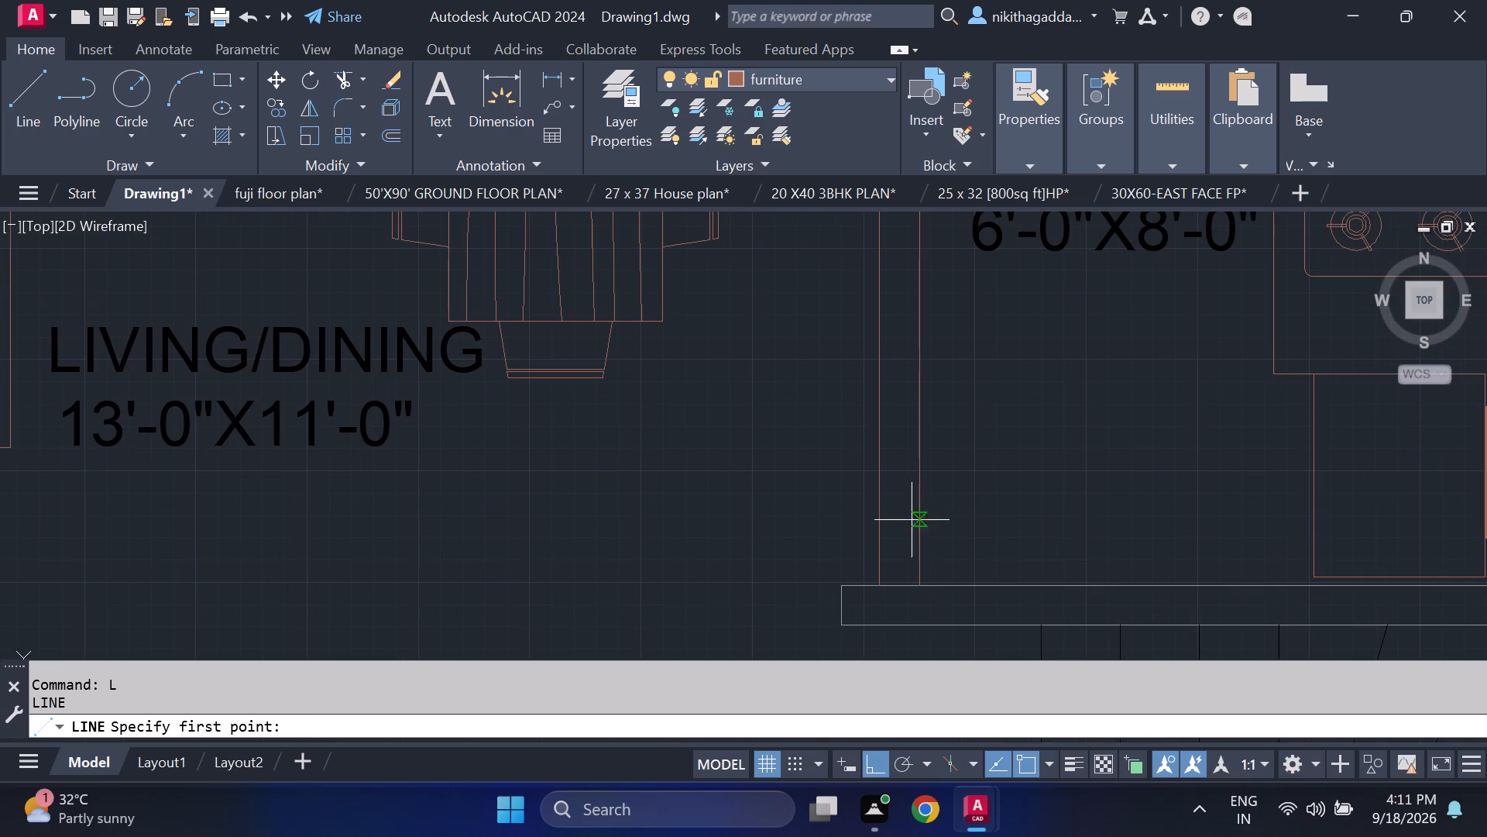
click(881, 508)
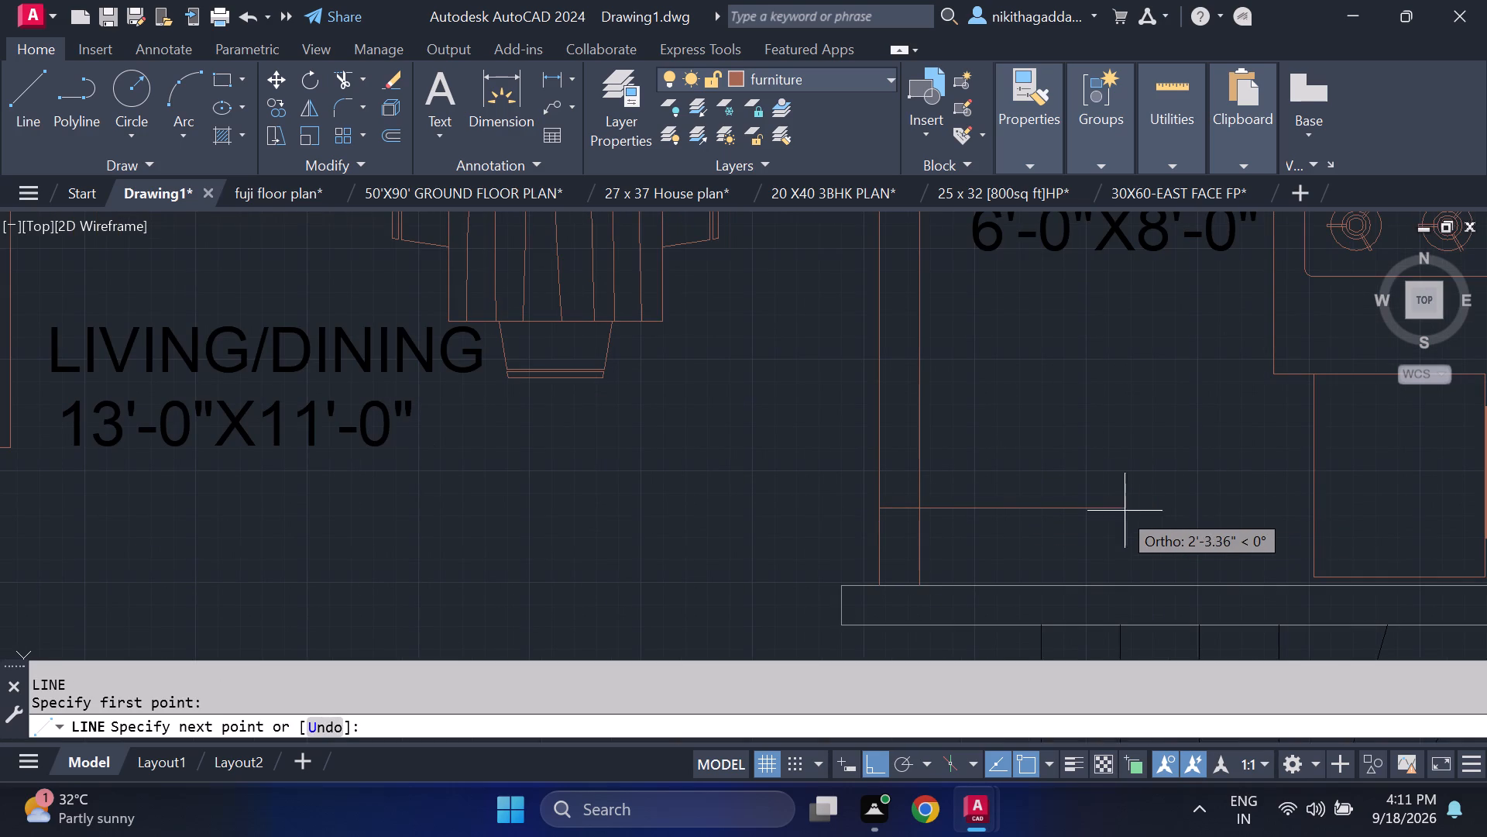
click(1066, 512)
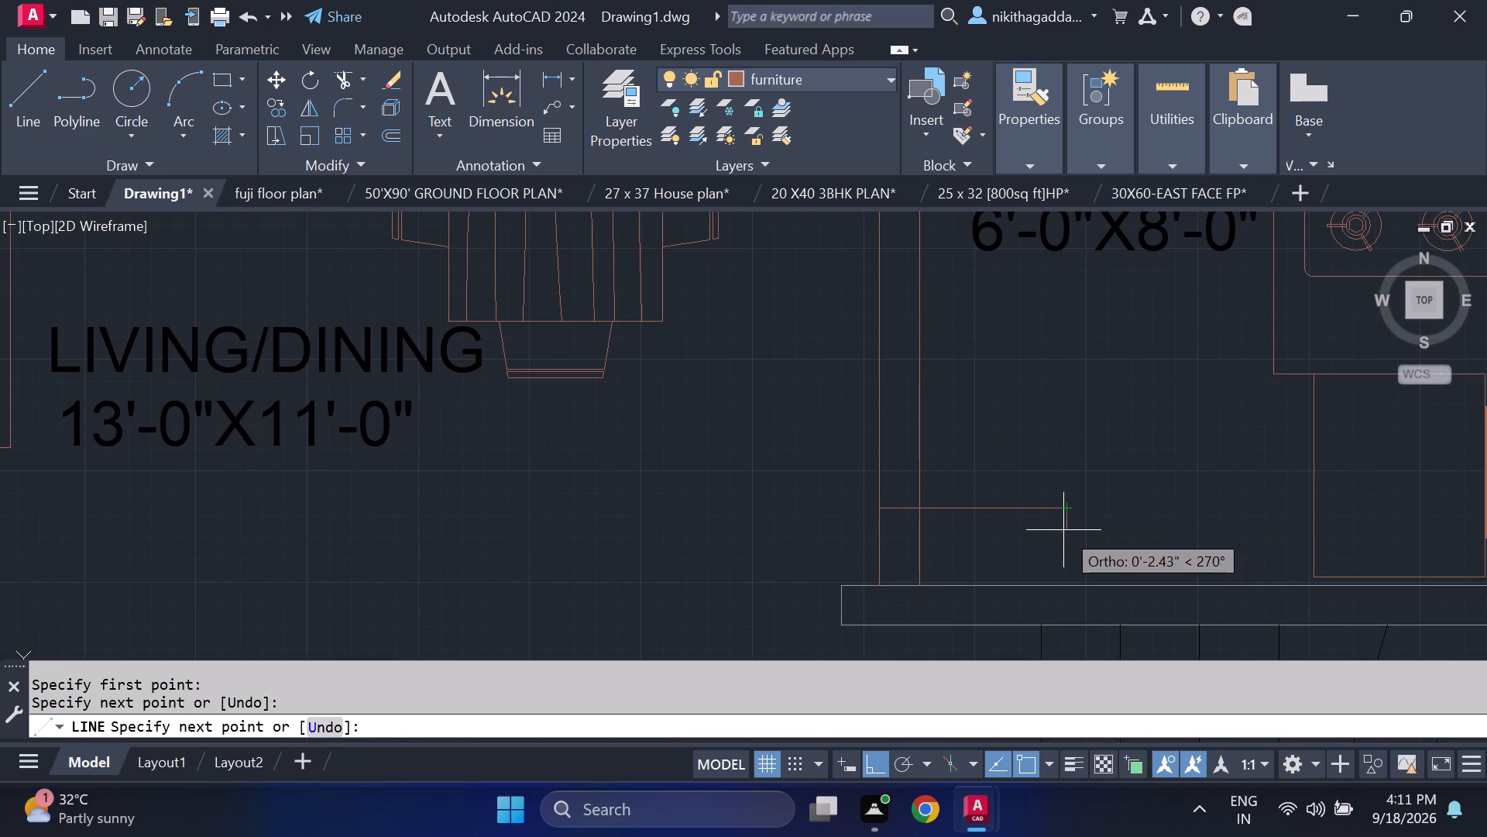
click(1063, 530)
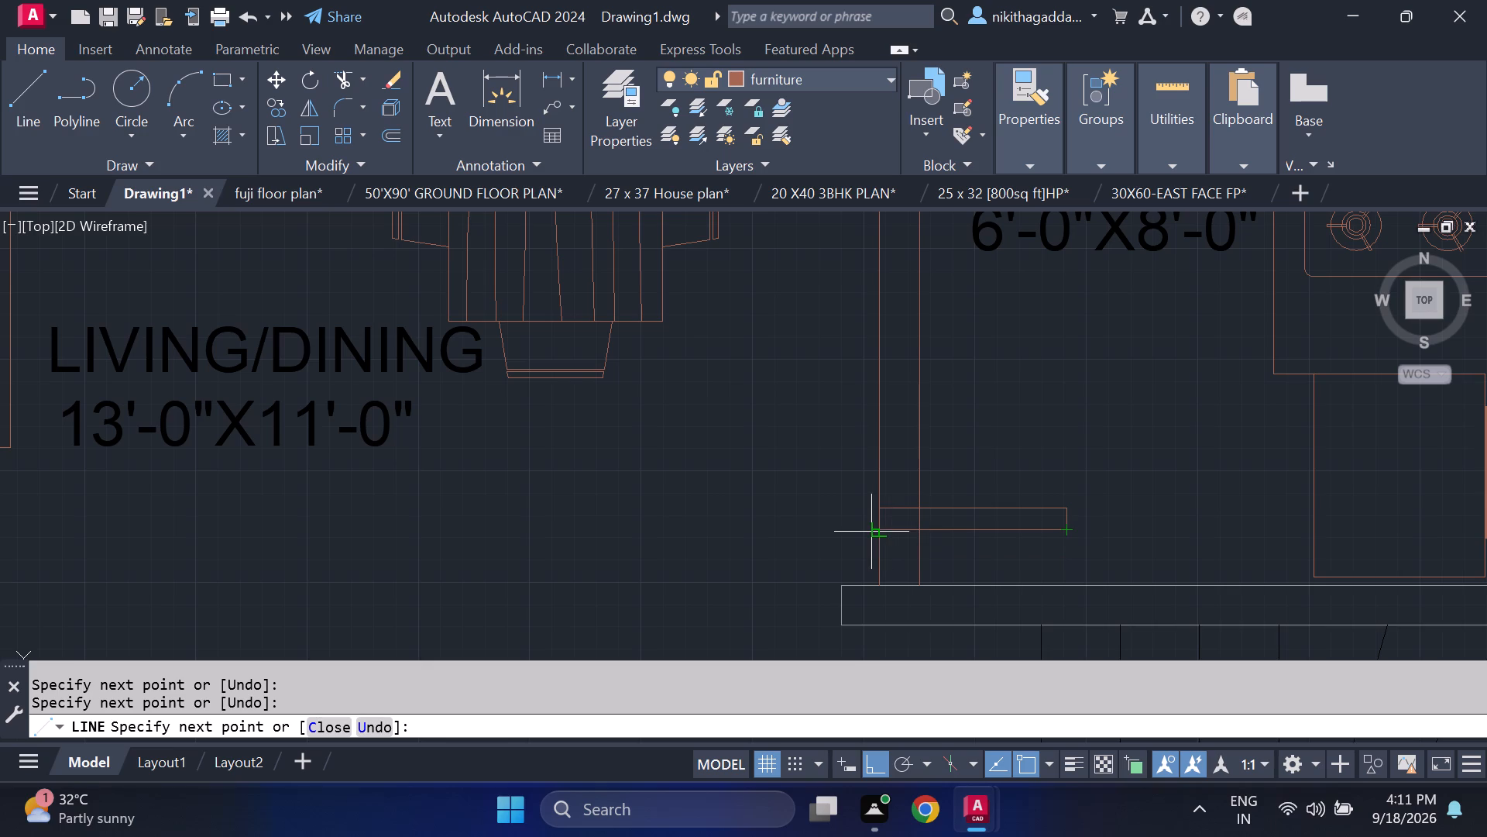
click(875, 533)
key(Escape)
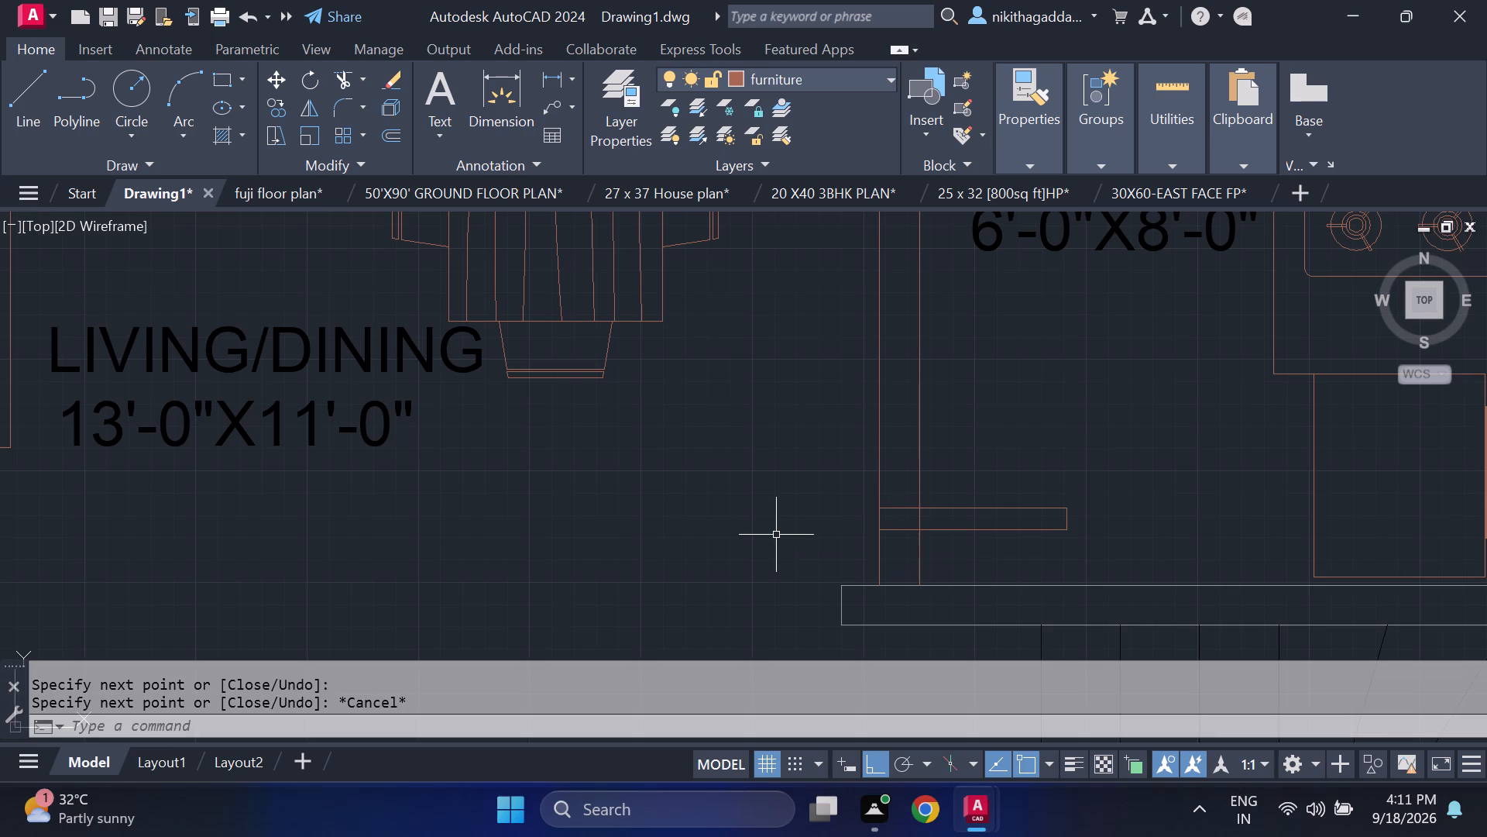
On the text layer, add the single-line label UP west of the stair arrow, with height 4" and rotation 0.
scroll(759, 569, down, 6)
scroll(829, 598, up, 1)
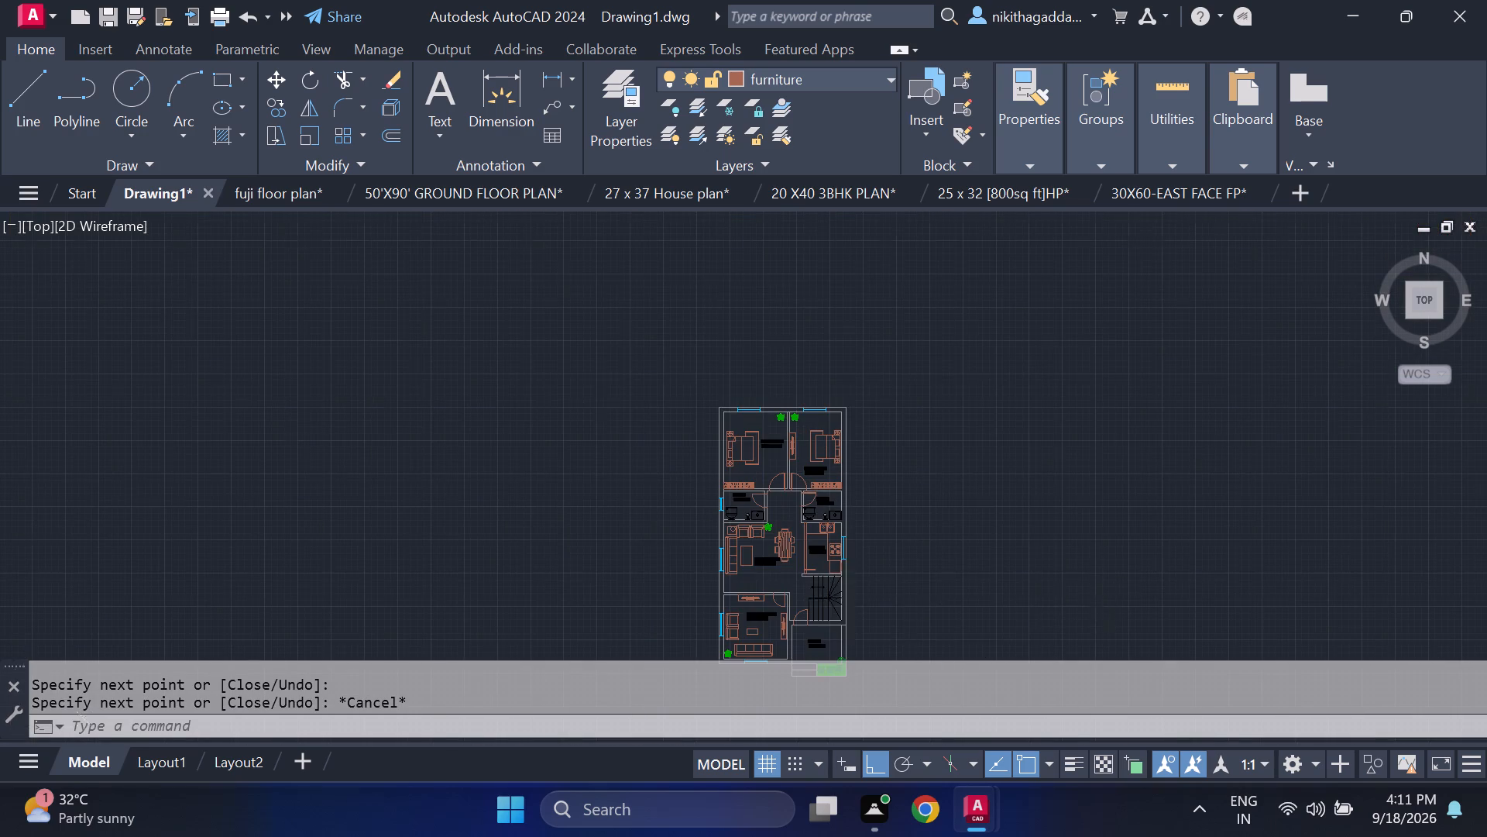
scroll(829, 598, up, 1)
middle_drag(1007, 536, 1066, 439)
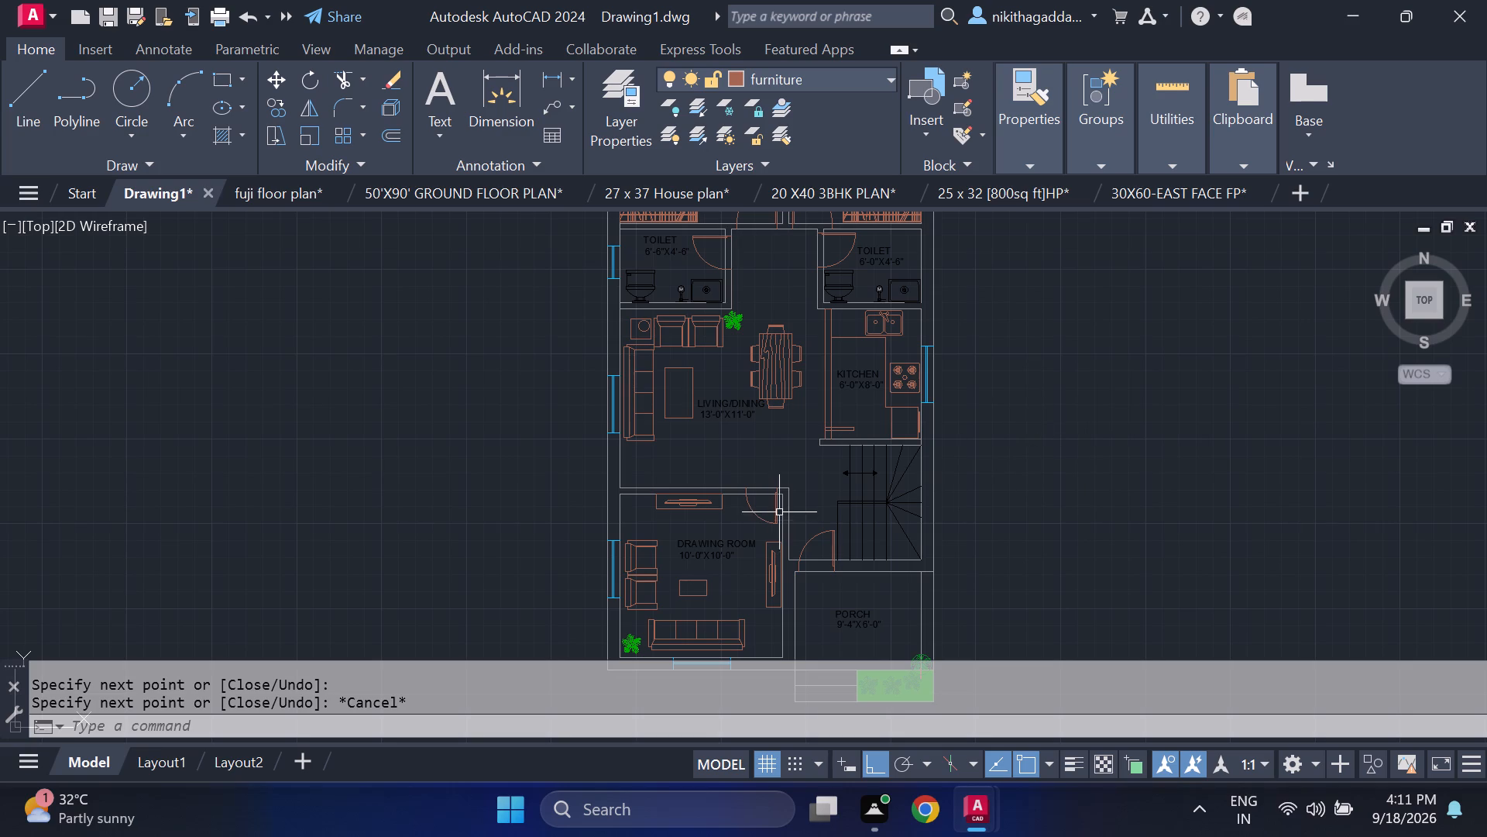
scroll(822, 500, up, 2)
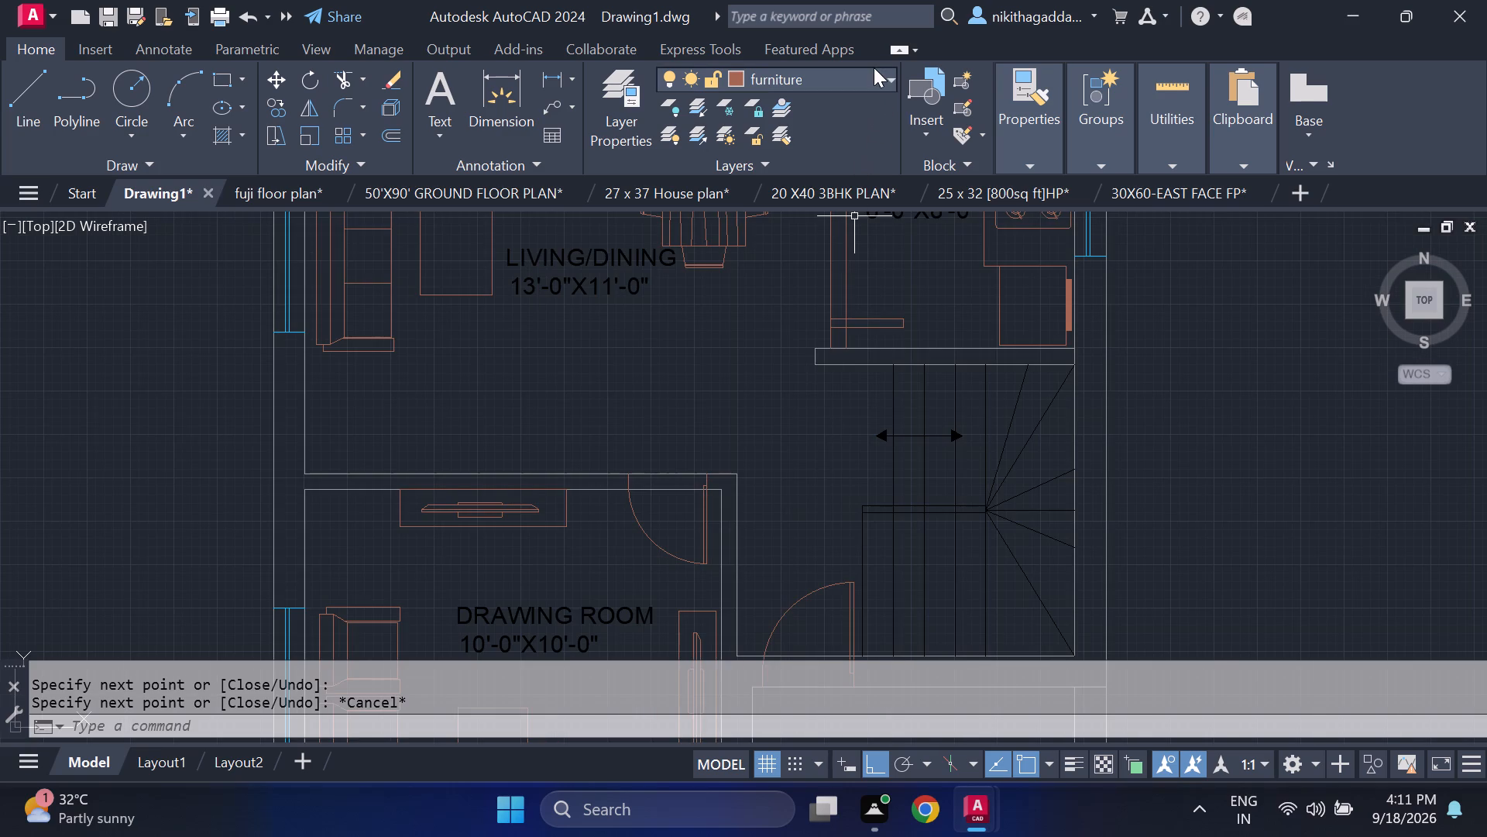
click(874, 67)
click(834, 332)
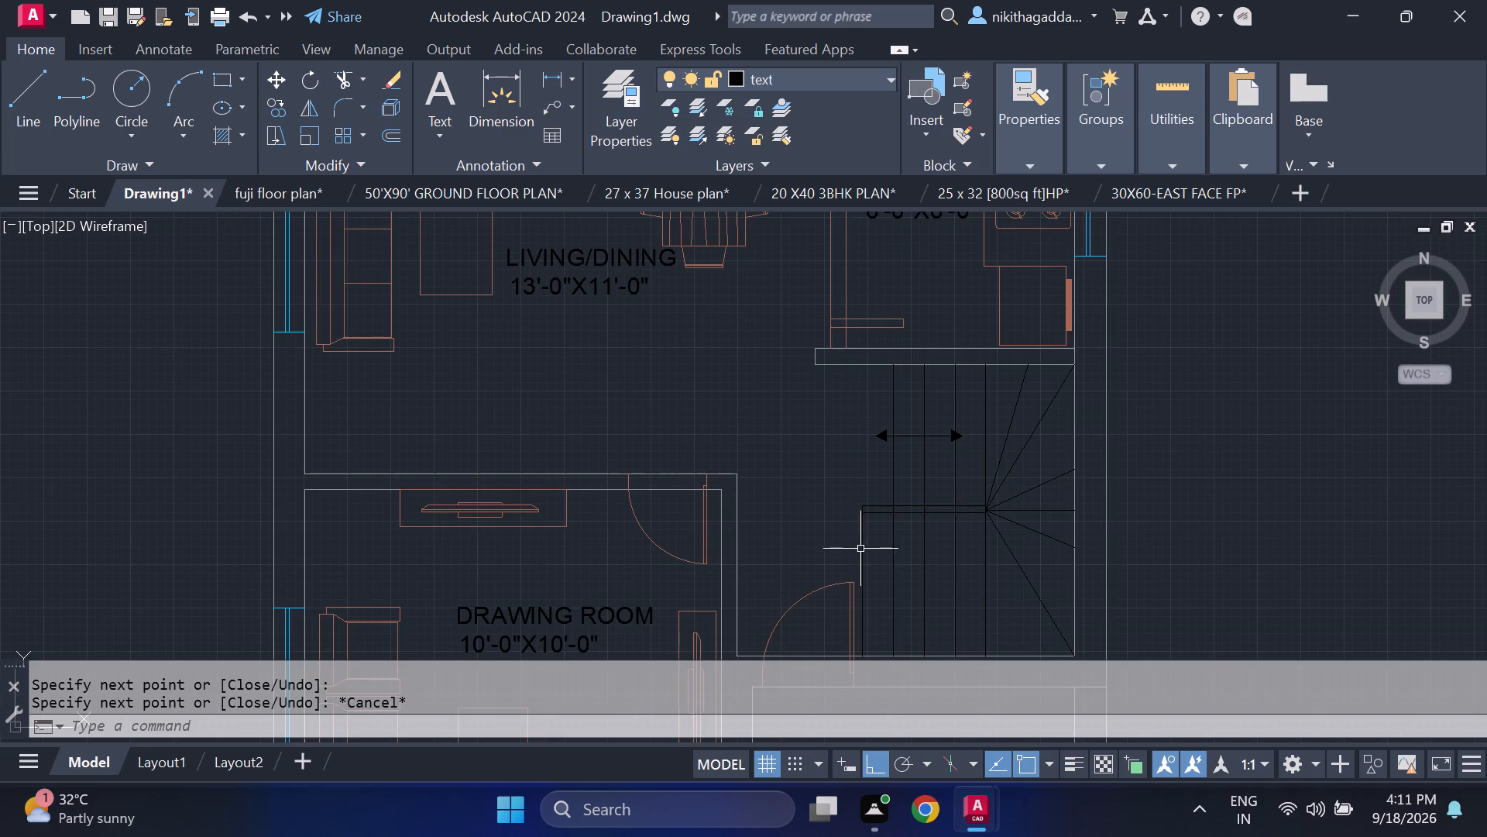
middle_drag(850, 500, 835, 422)
scroll(845, 341, up, 2)
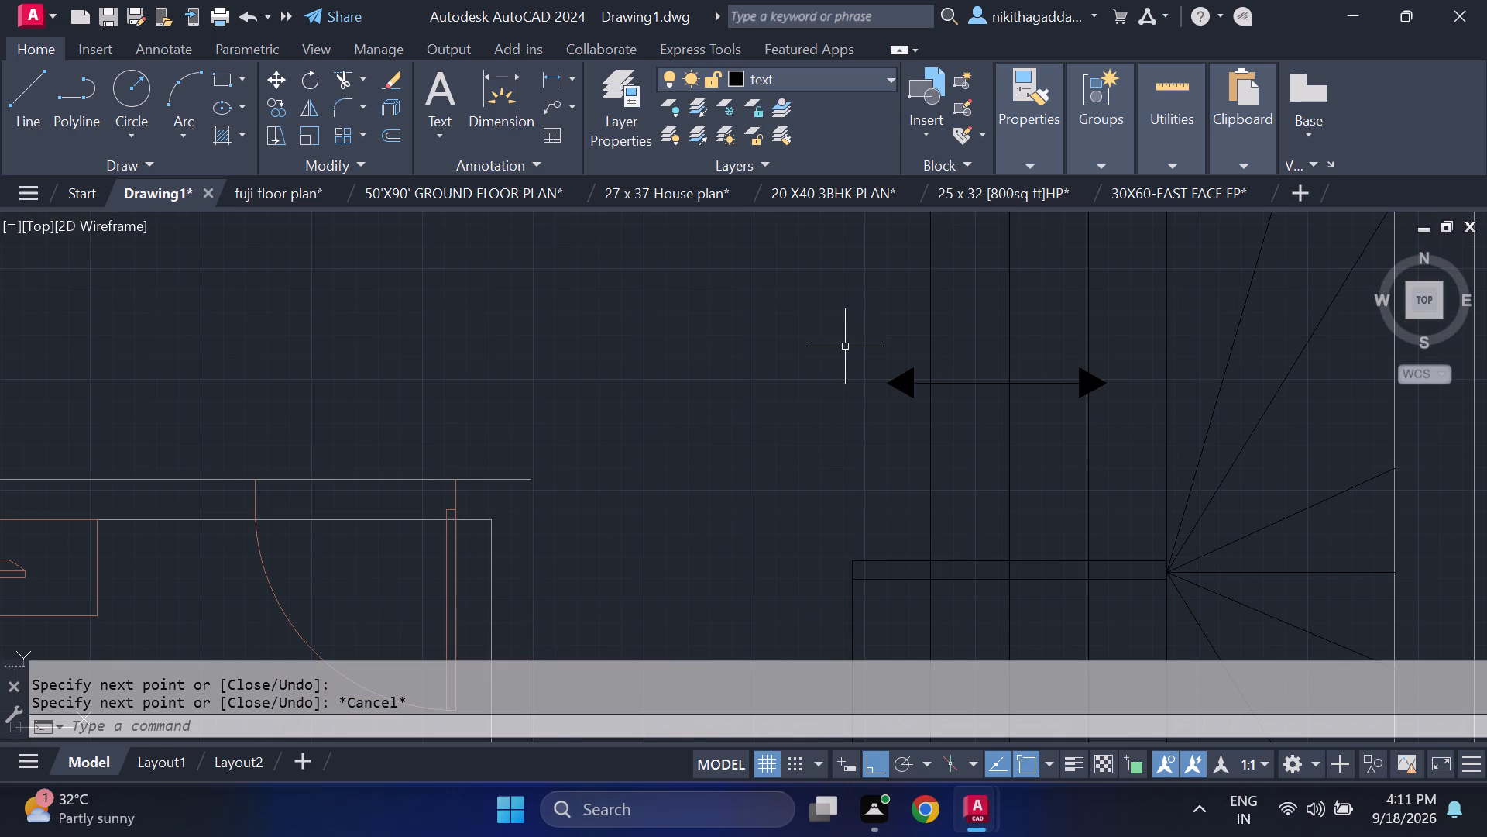
text(DT)
key(Return)
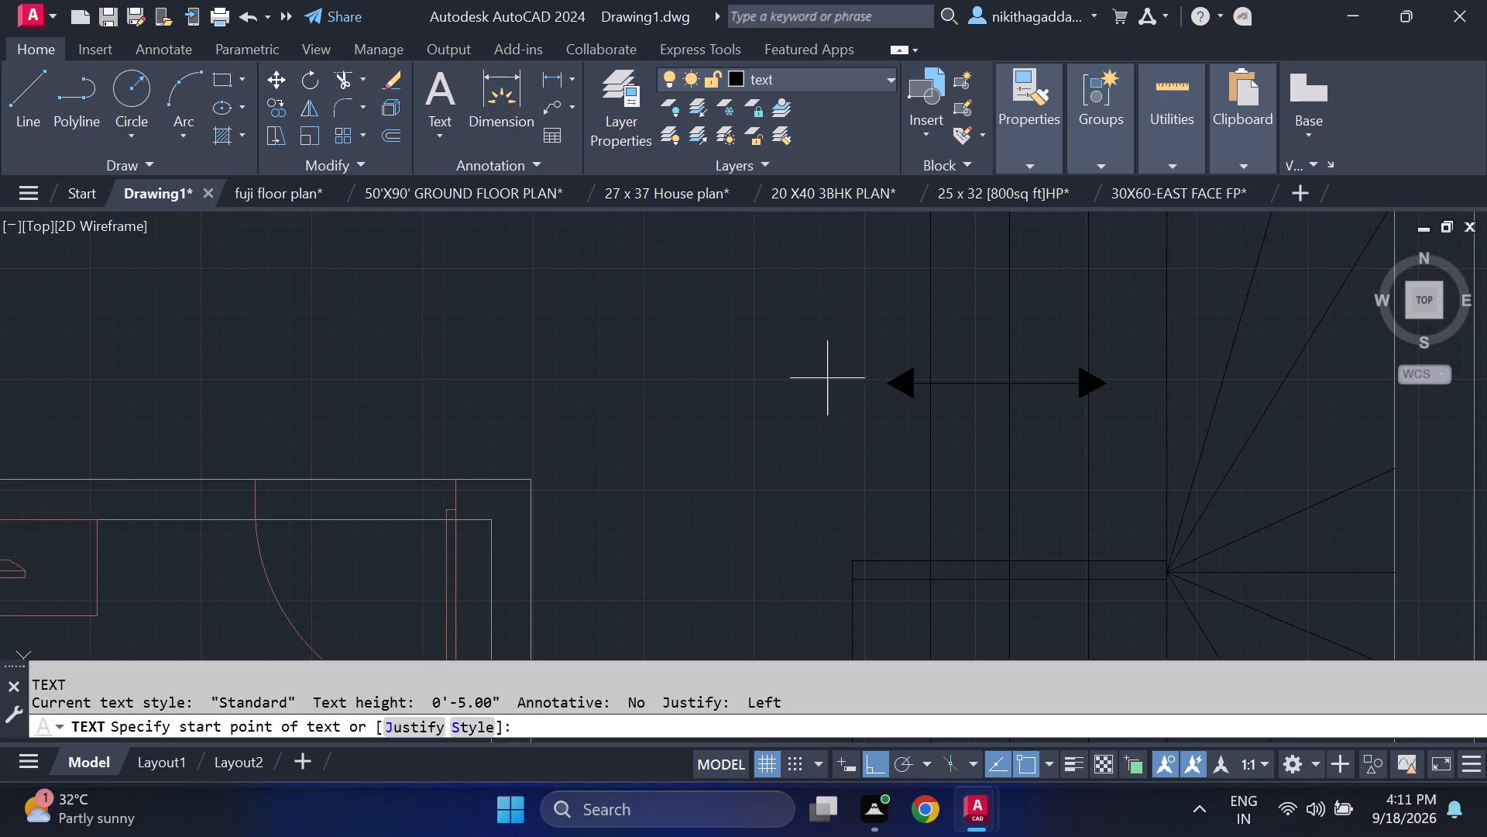
click(805, 360)
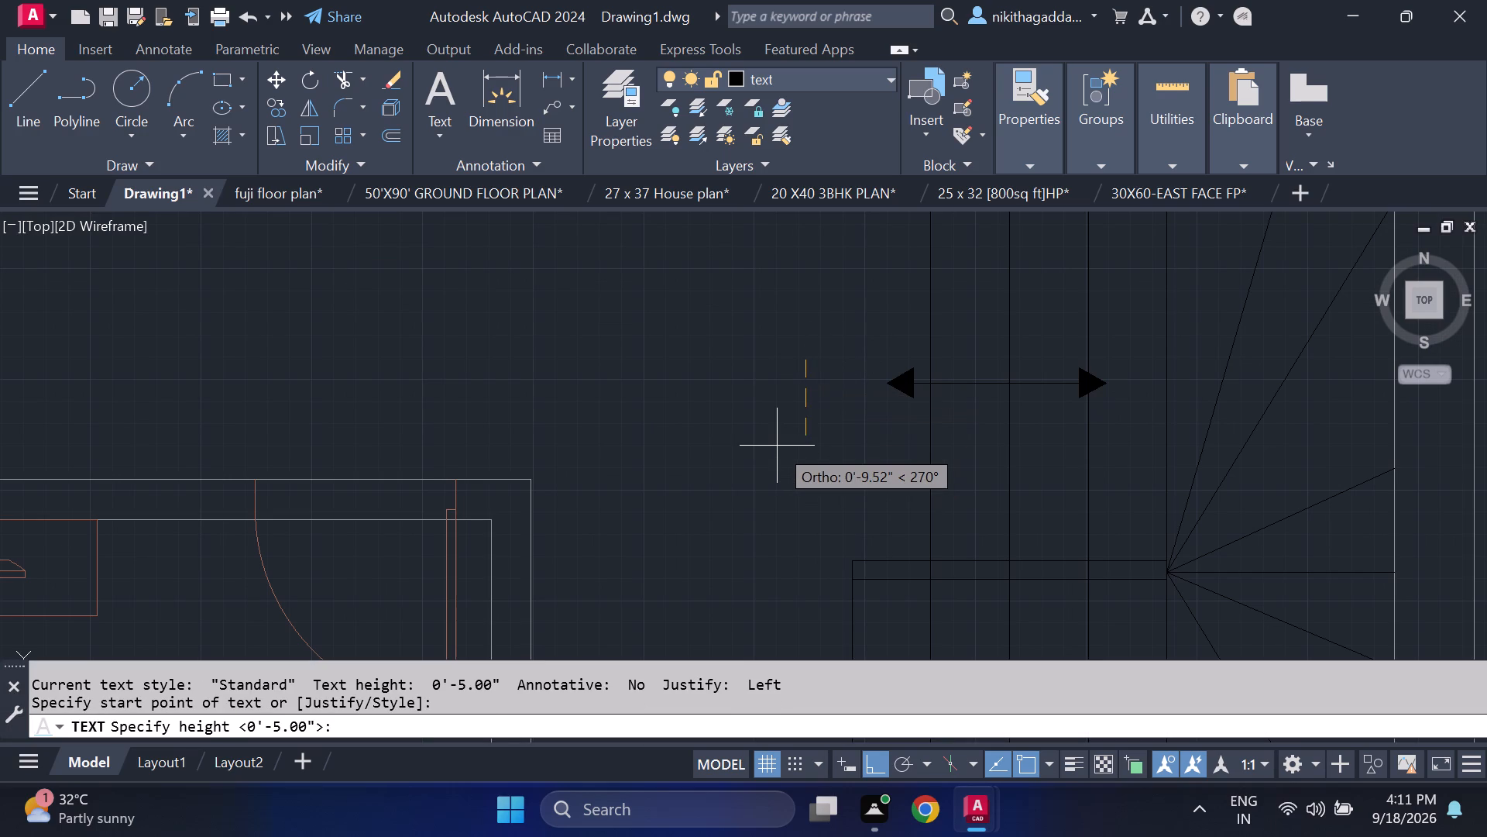
key(4)
key(Return)
key(0)
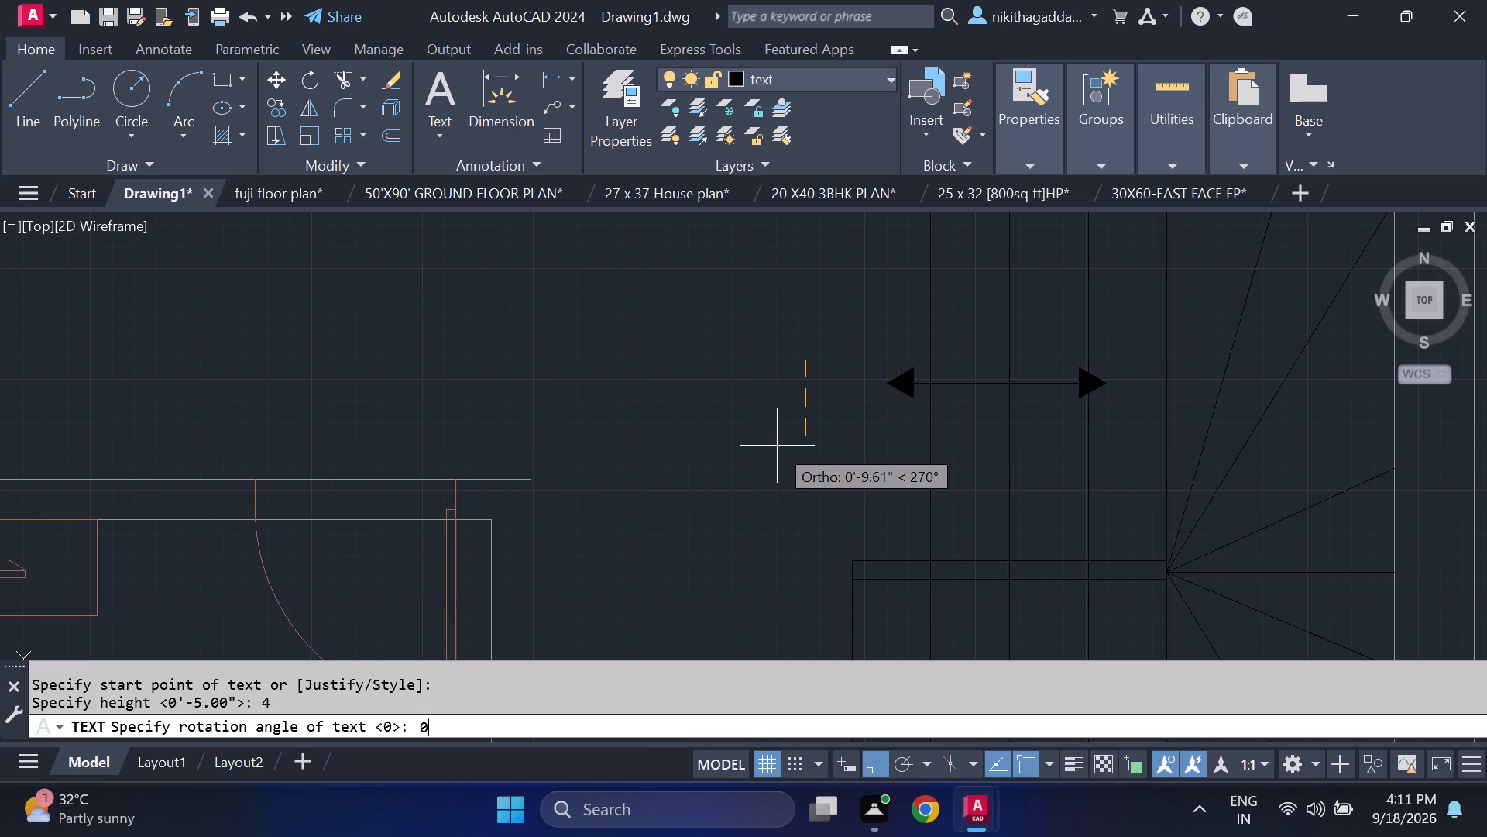
key(Return)
key(u)
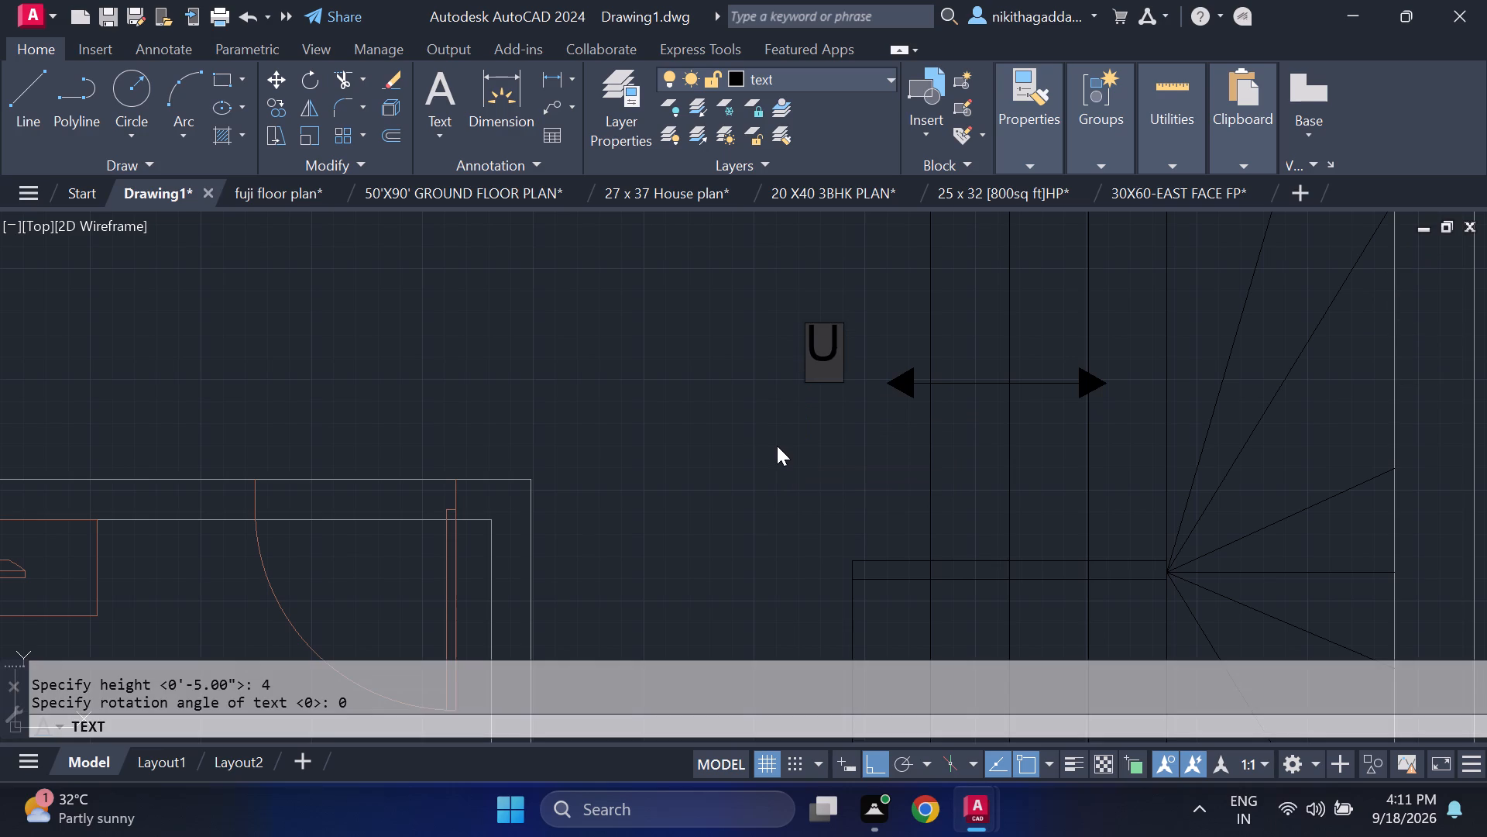
key(p)
key(Return)
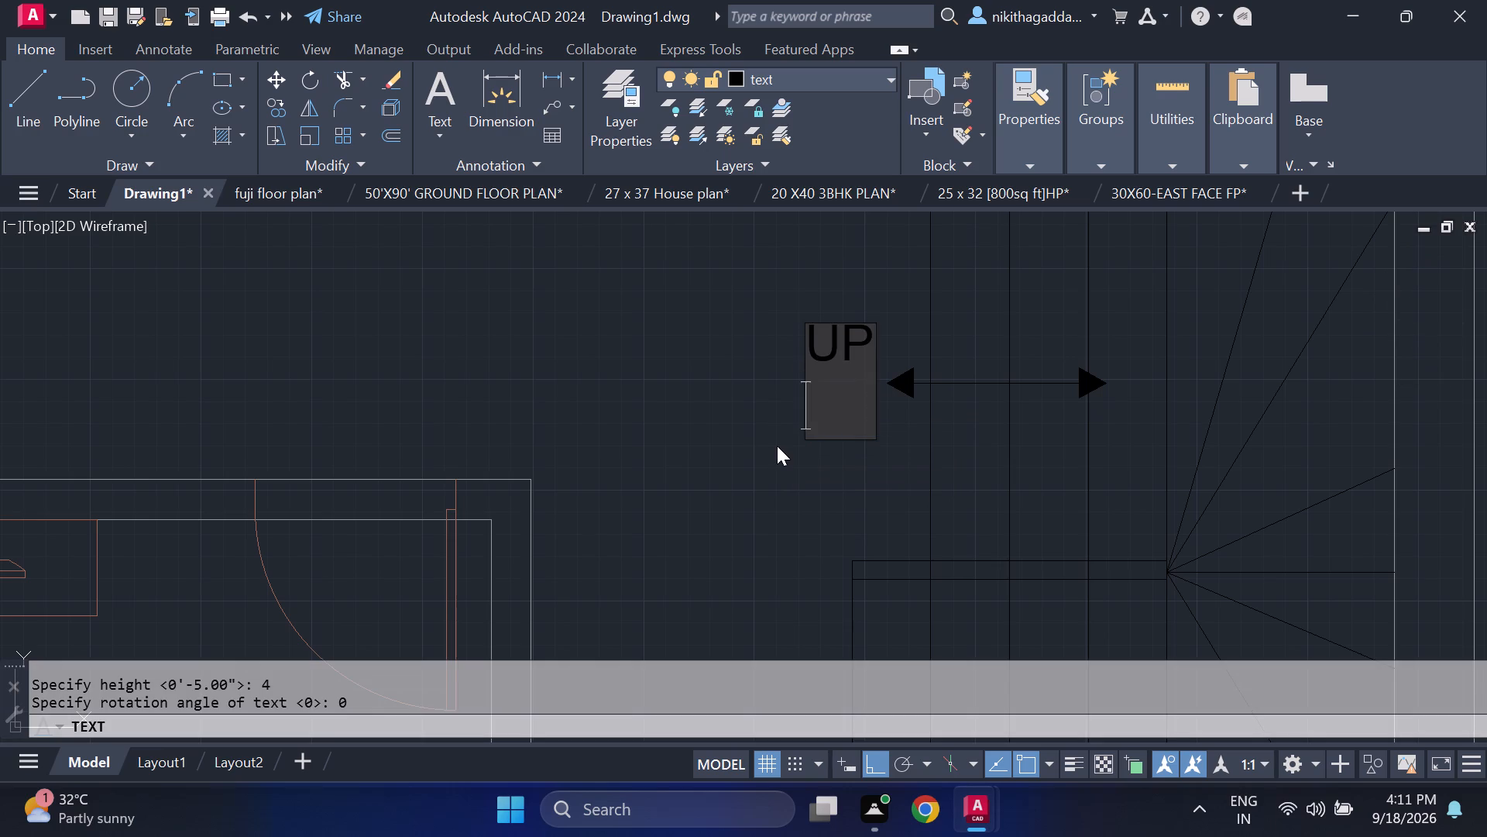
key(Return)
Move the UP label straight south, with Ortho on, until it lines up with the stair arrow.
drag(849, 291, 846, 303)
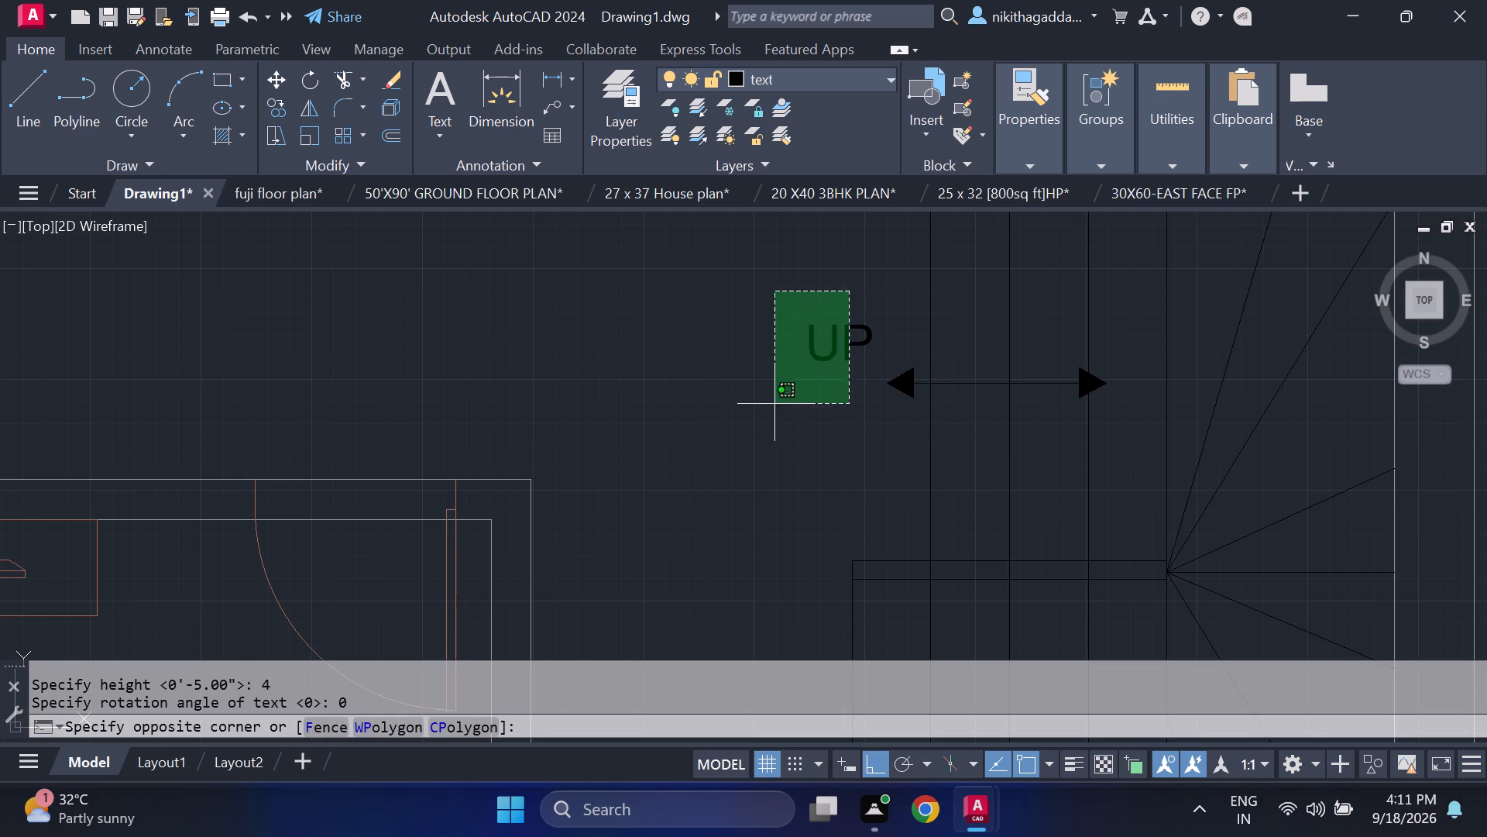
click(757, 425)
key(m)
key(Return)
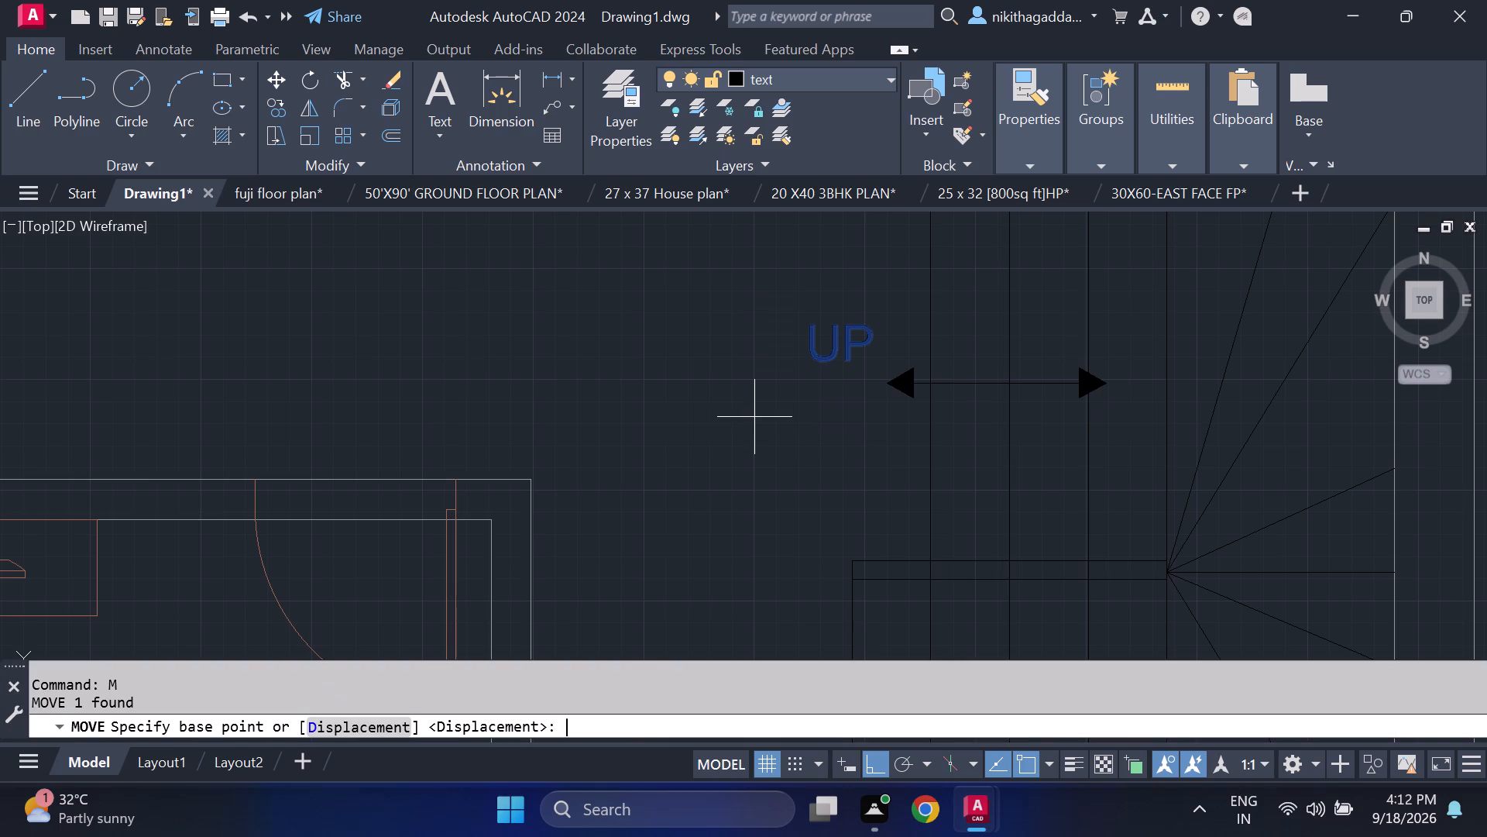
click(812, 356)
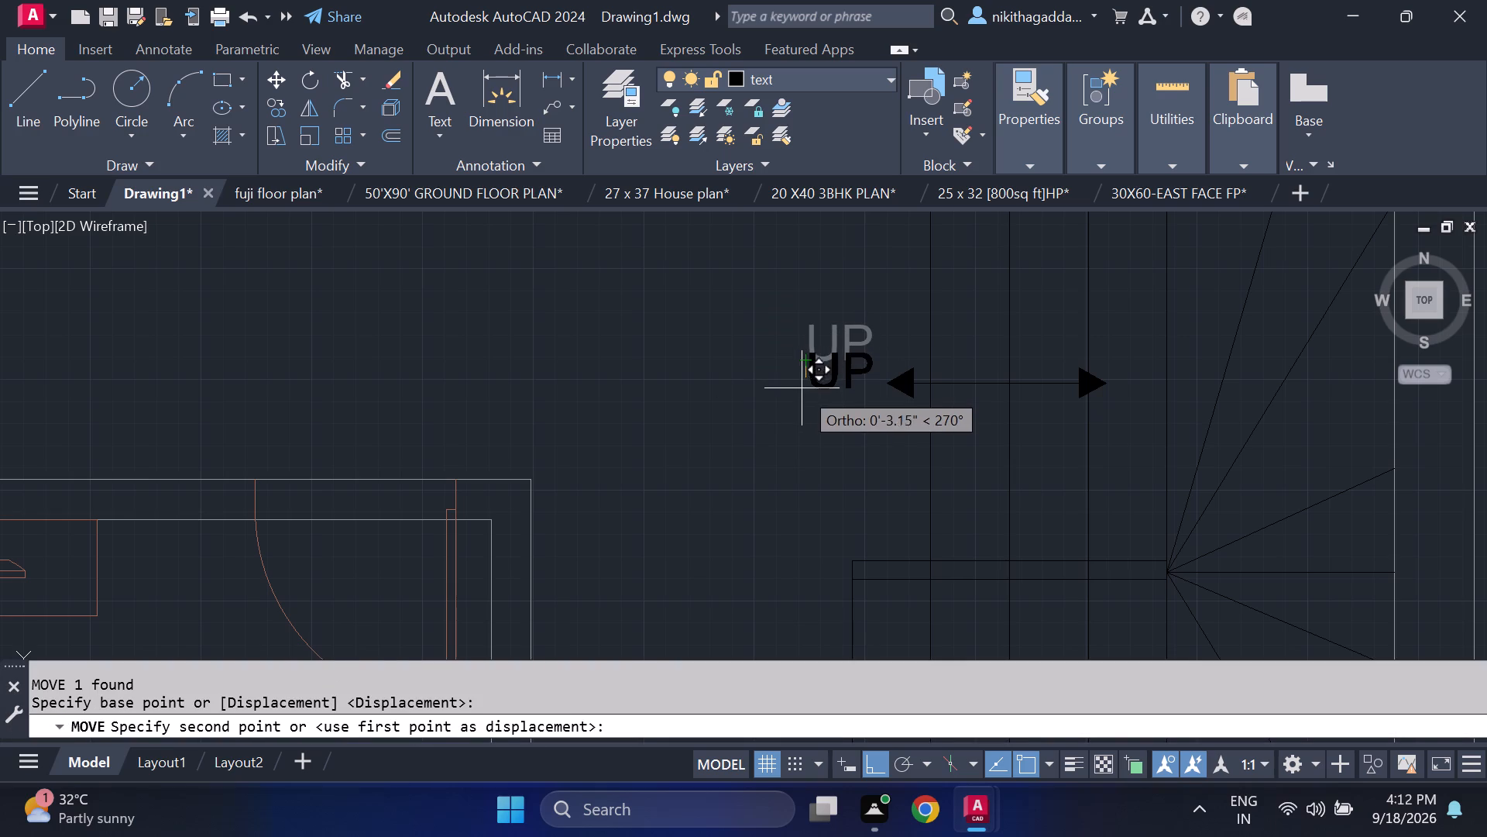
click(797, 408)
Move the PORCH label and its 9'-4"X6'-0" size text straight east, out of the porch and clear of the outer wall.
scroll(779, 369, down, 1)
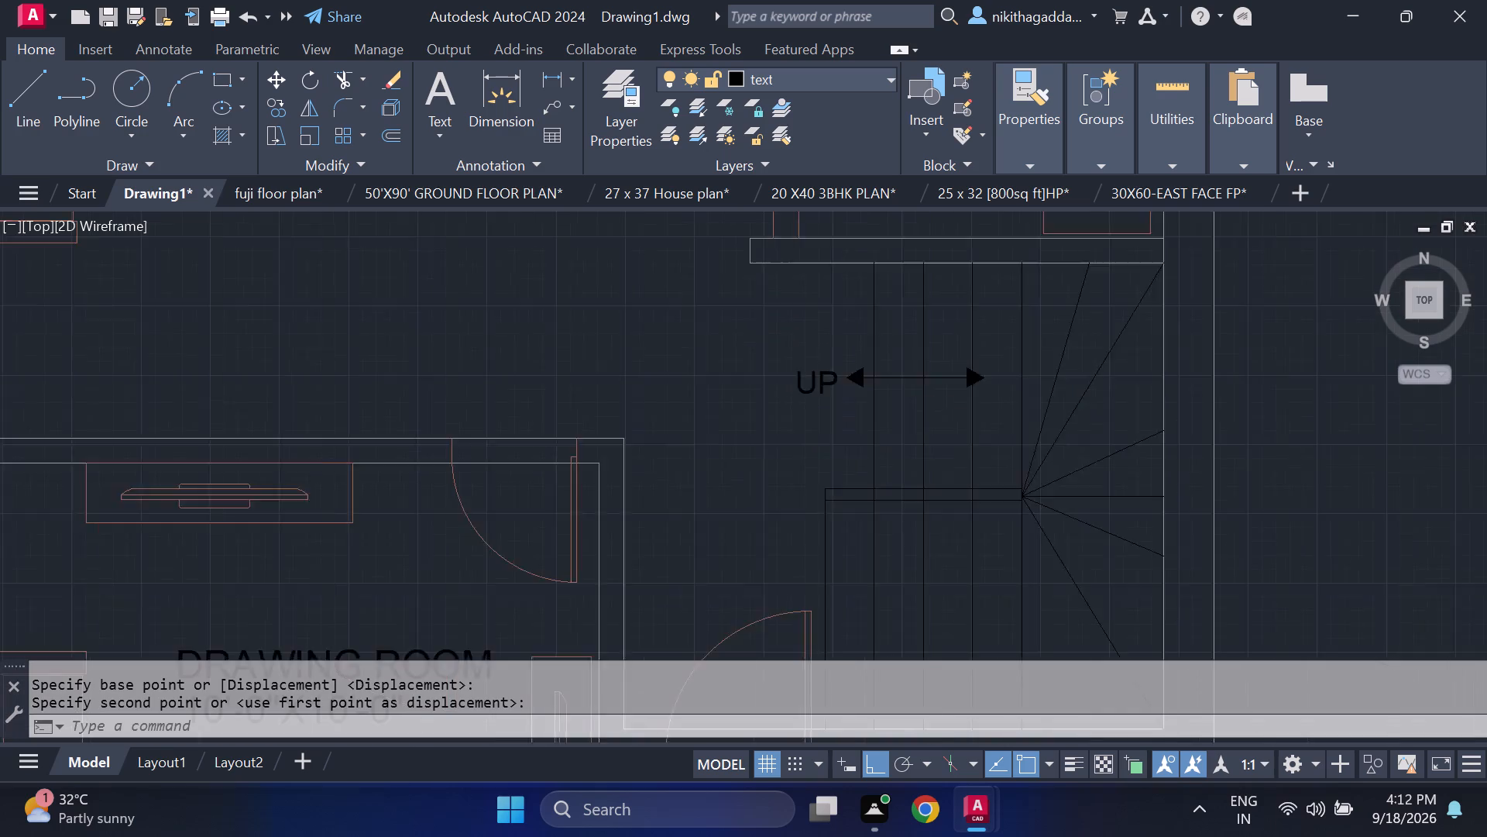
scroll(779, 369, down, 2)
scroll(664, 372, down, 1)
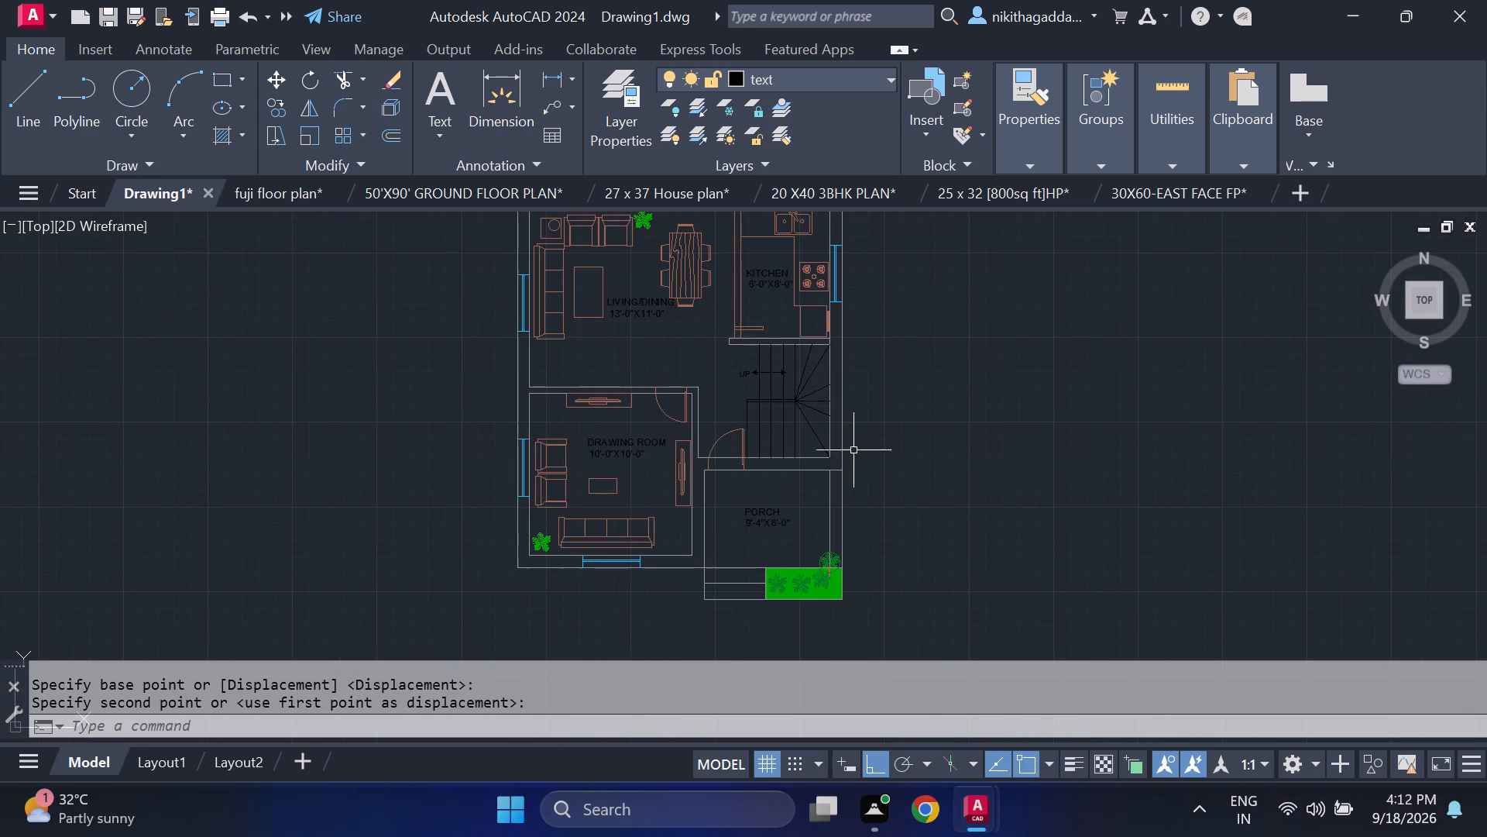
scroll(806, 568, up, 1)
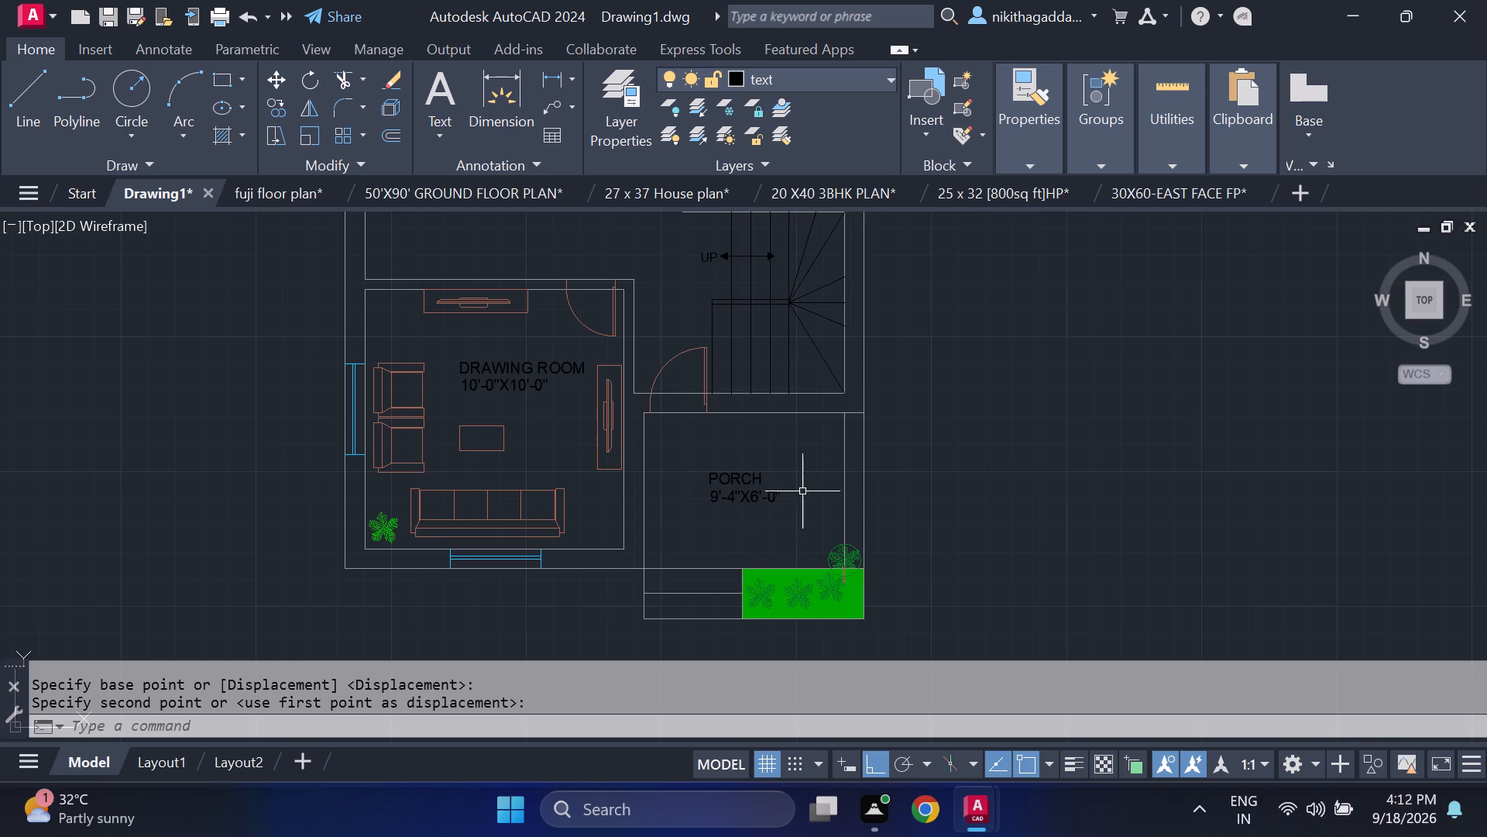
scroll(792, 521, up, 1)
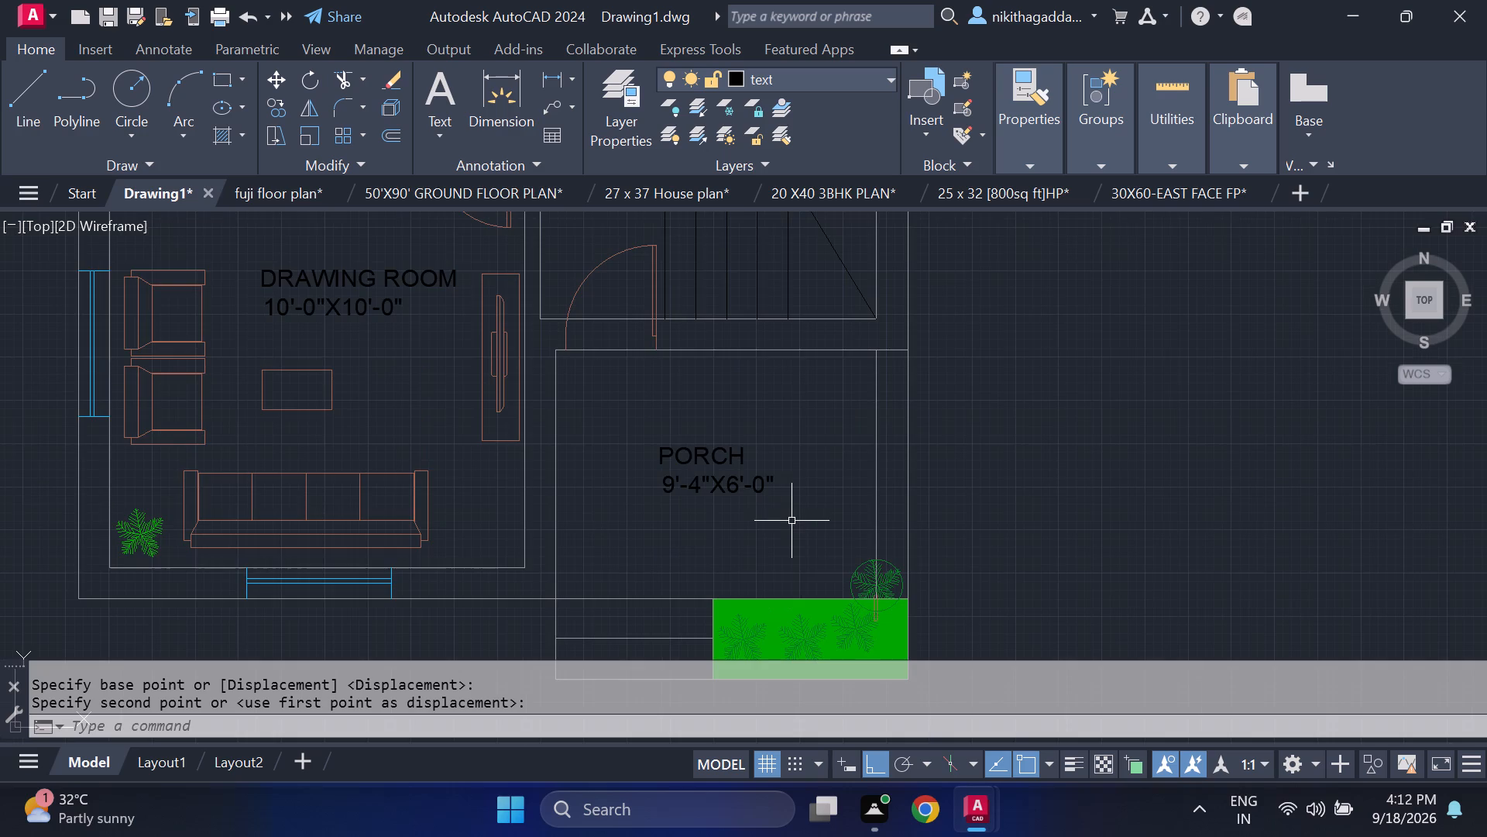
click(761, 430)
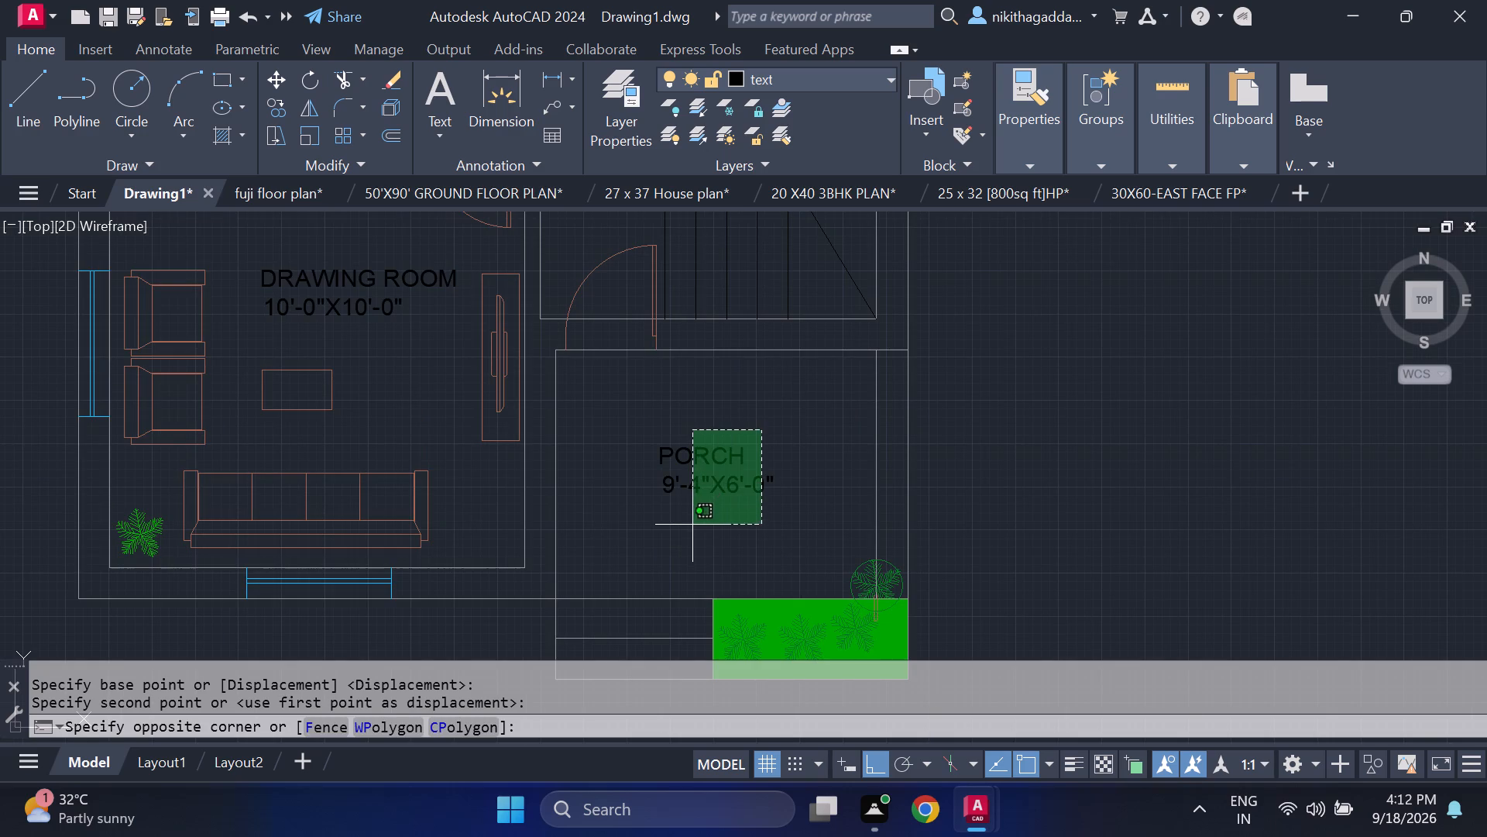
click(692, 525)
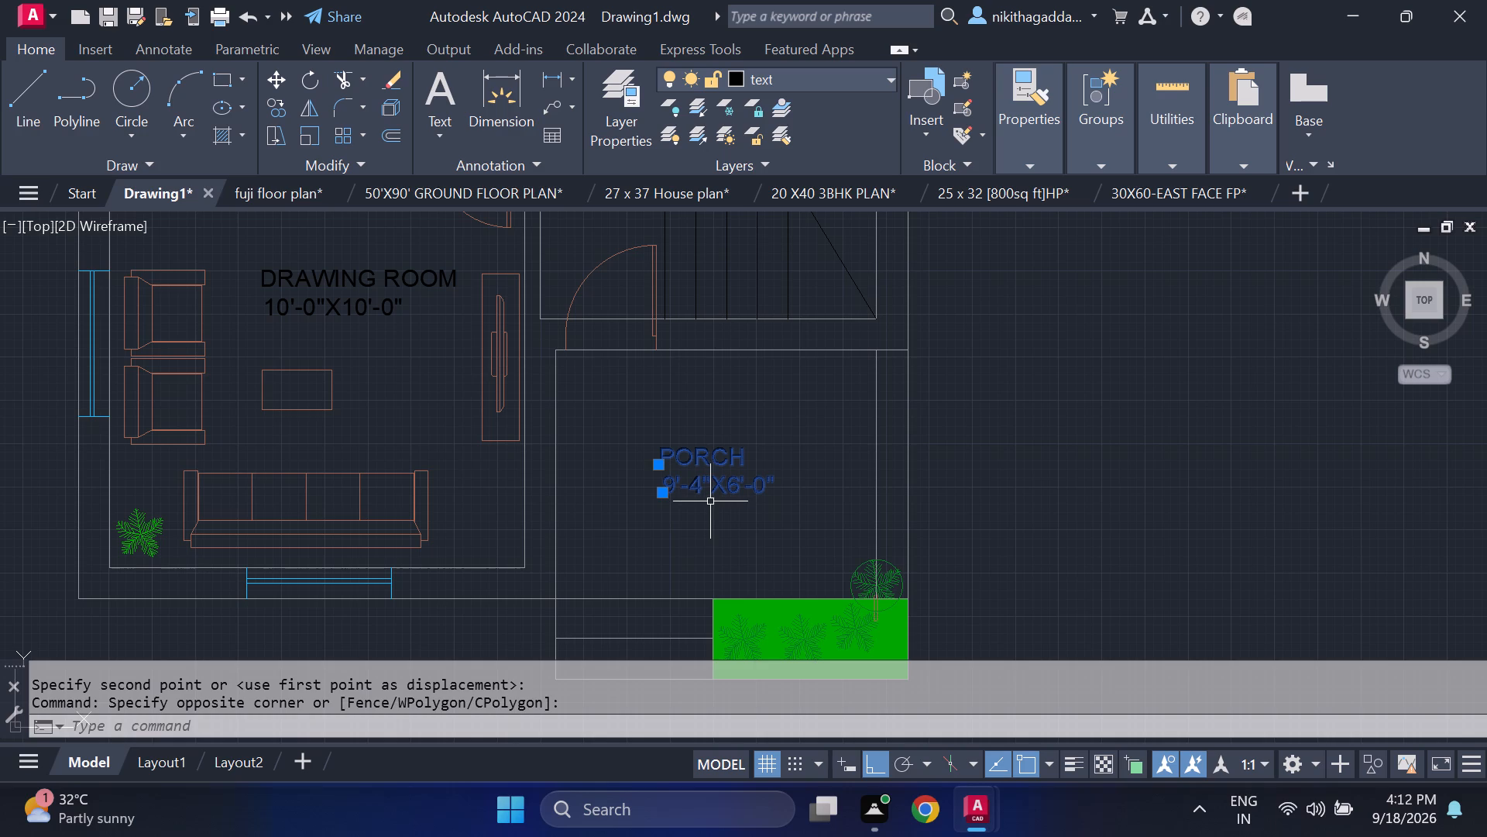
key(m)
key(Return)
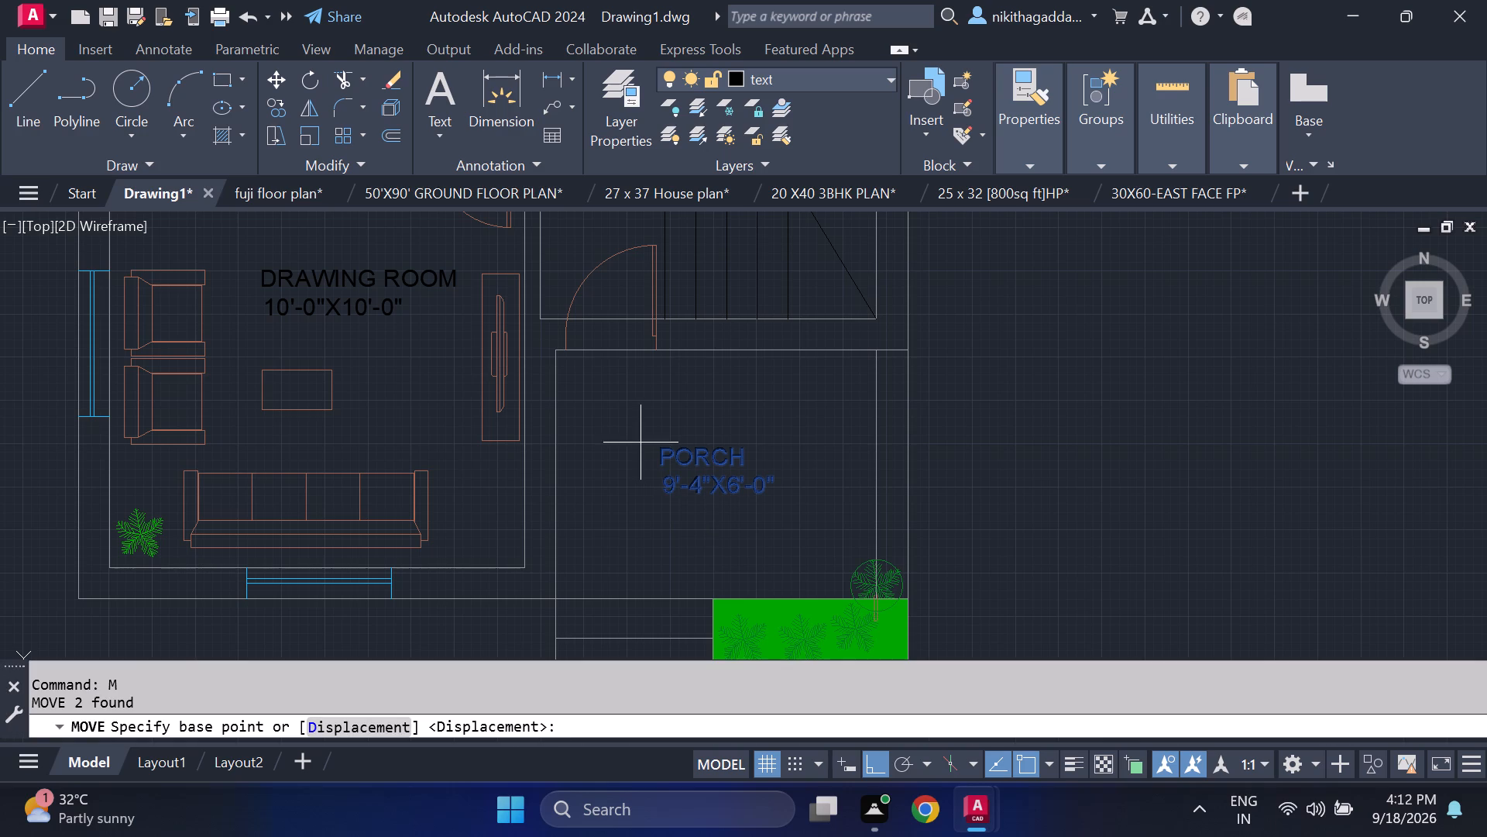
click(663, 494)
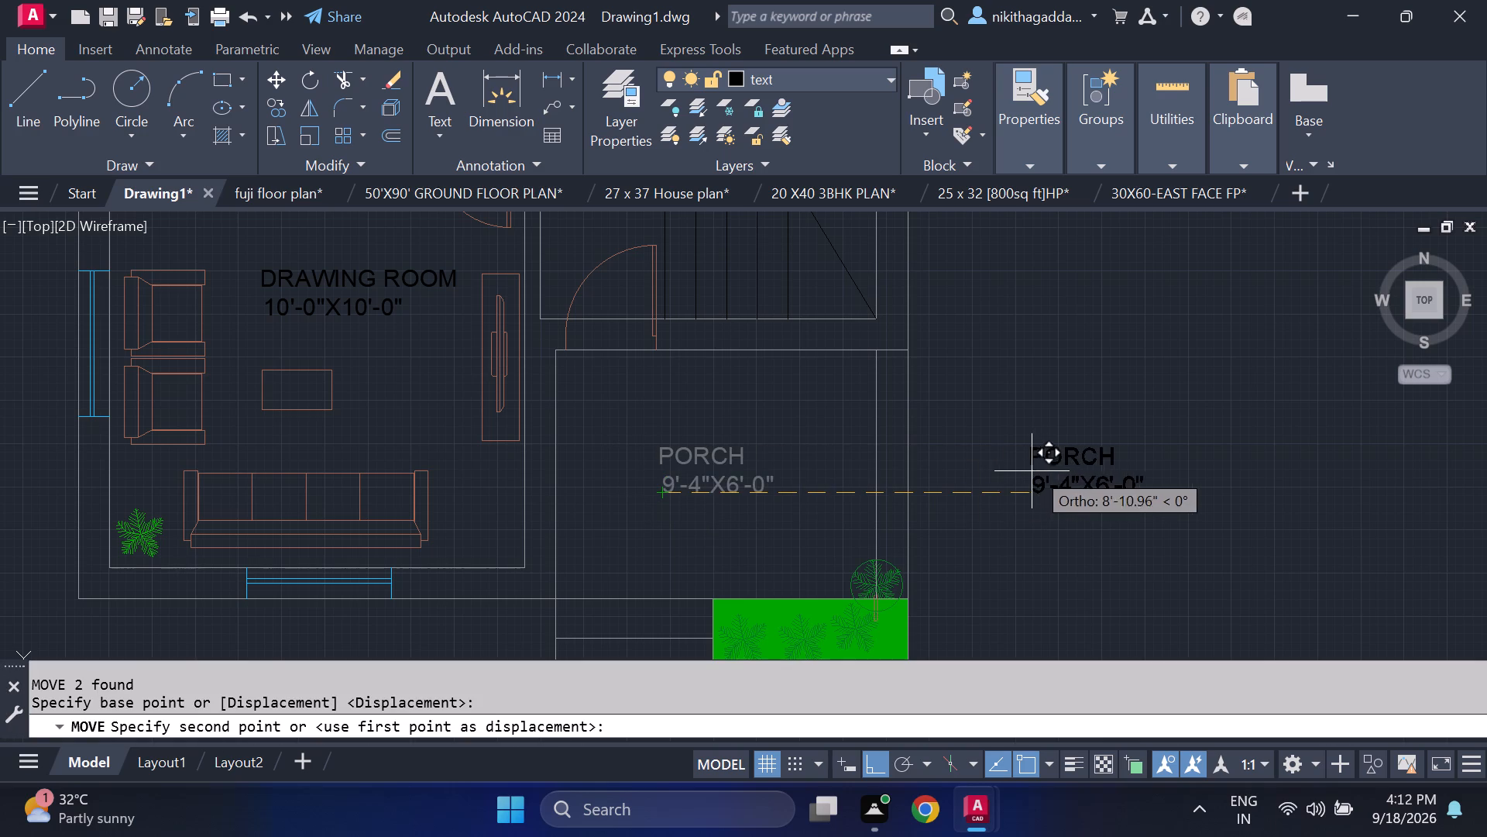
click(1053, 465)
scroll(931, 463, down, 2)
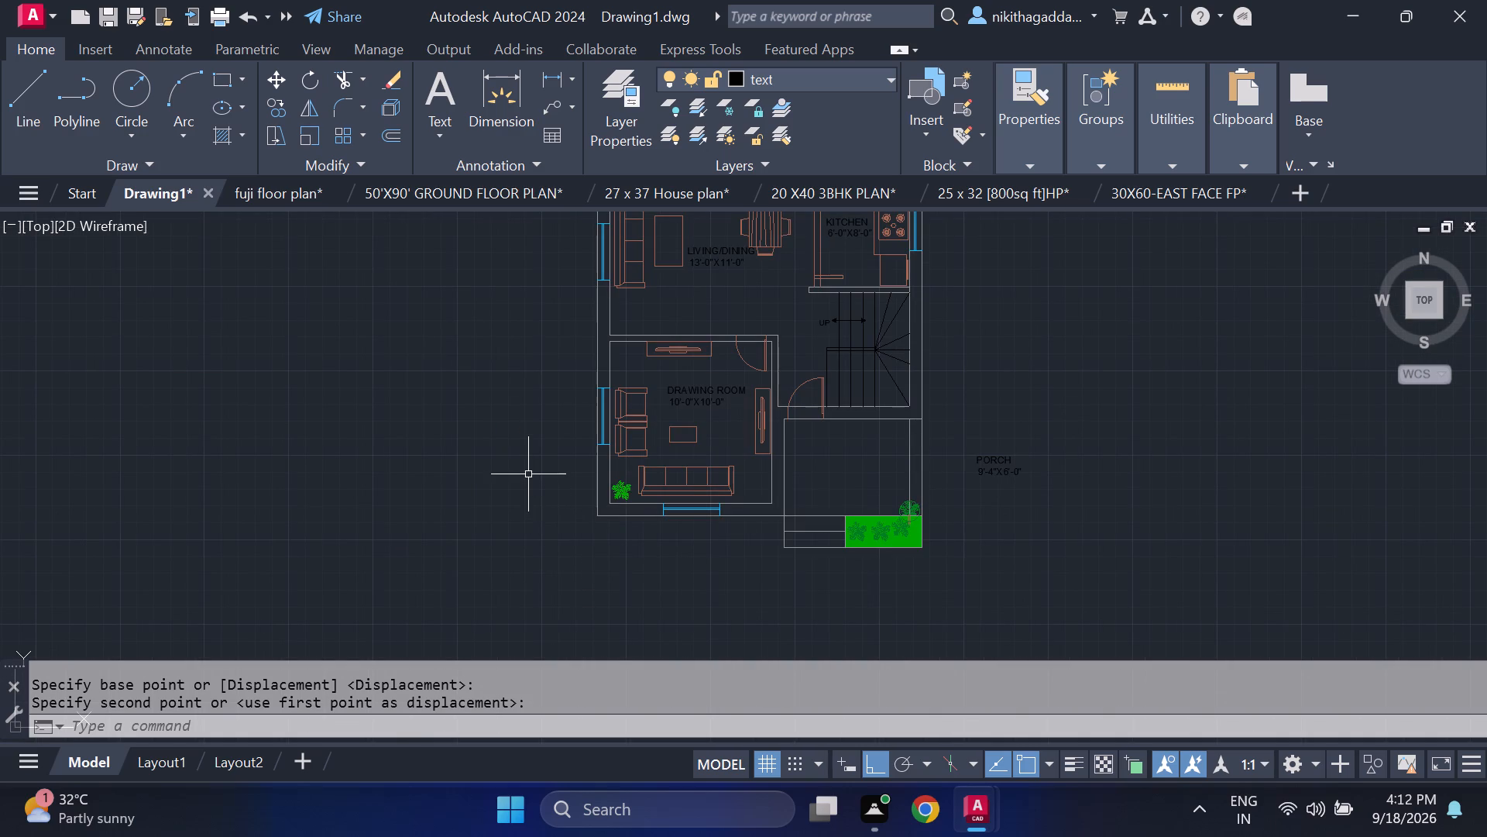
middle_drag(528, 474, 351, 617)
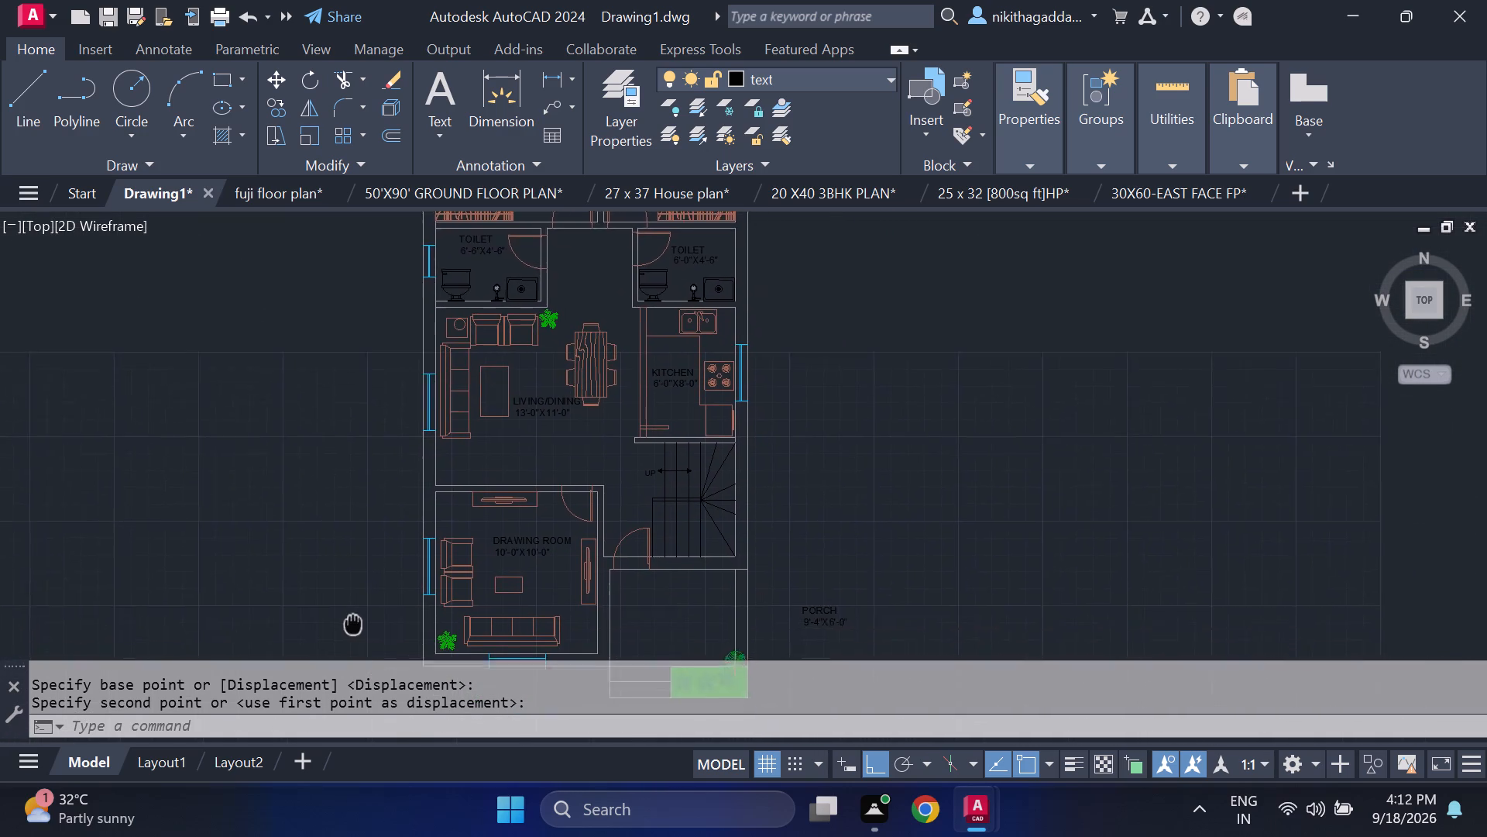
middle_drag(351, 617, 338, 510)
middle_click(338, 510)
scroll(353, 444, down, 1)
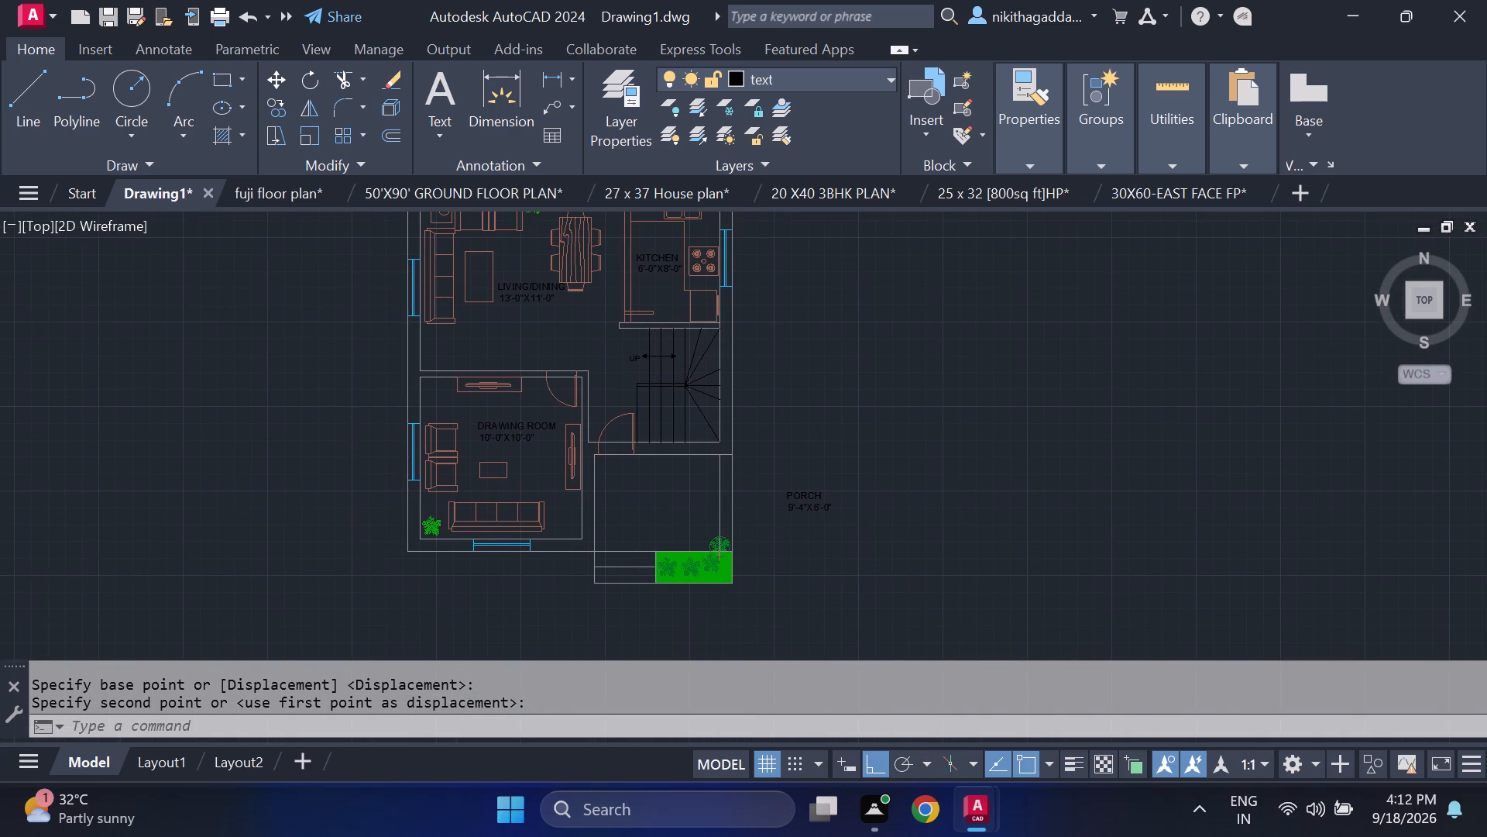